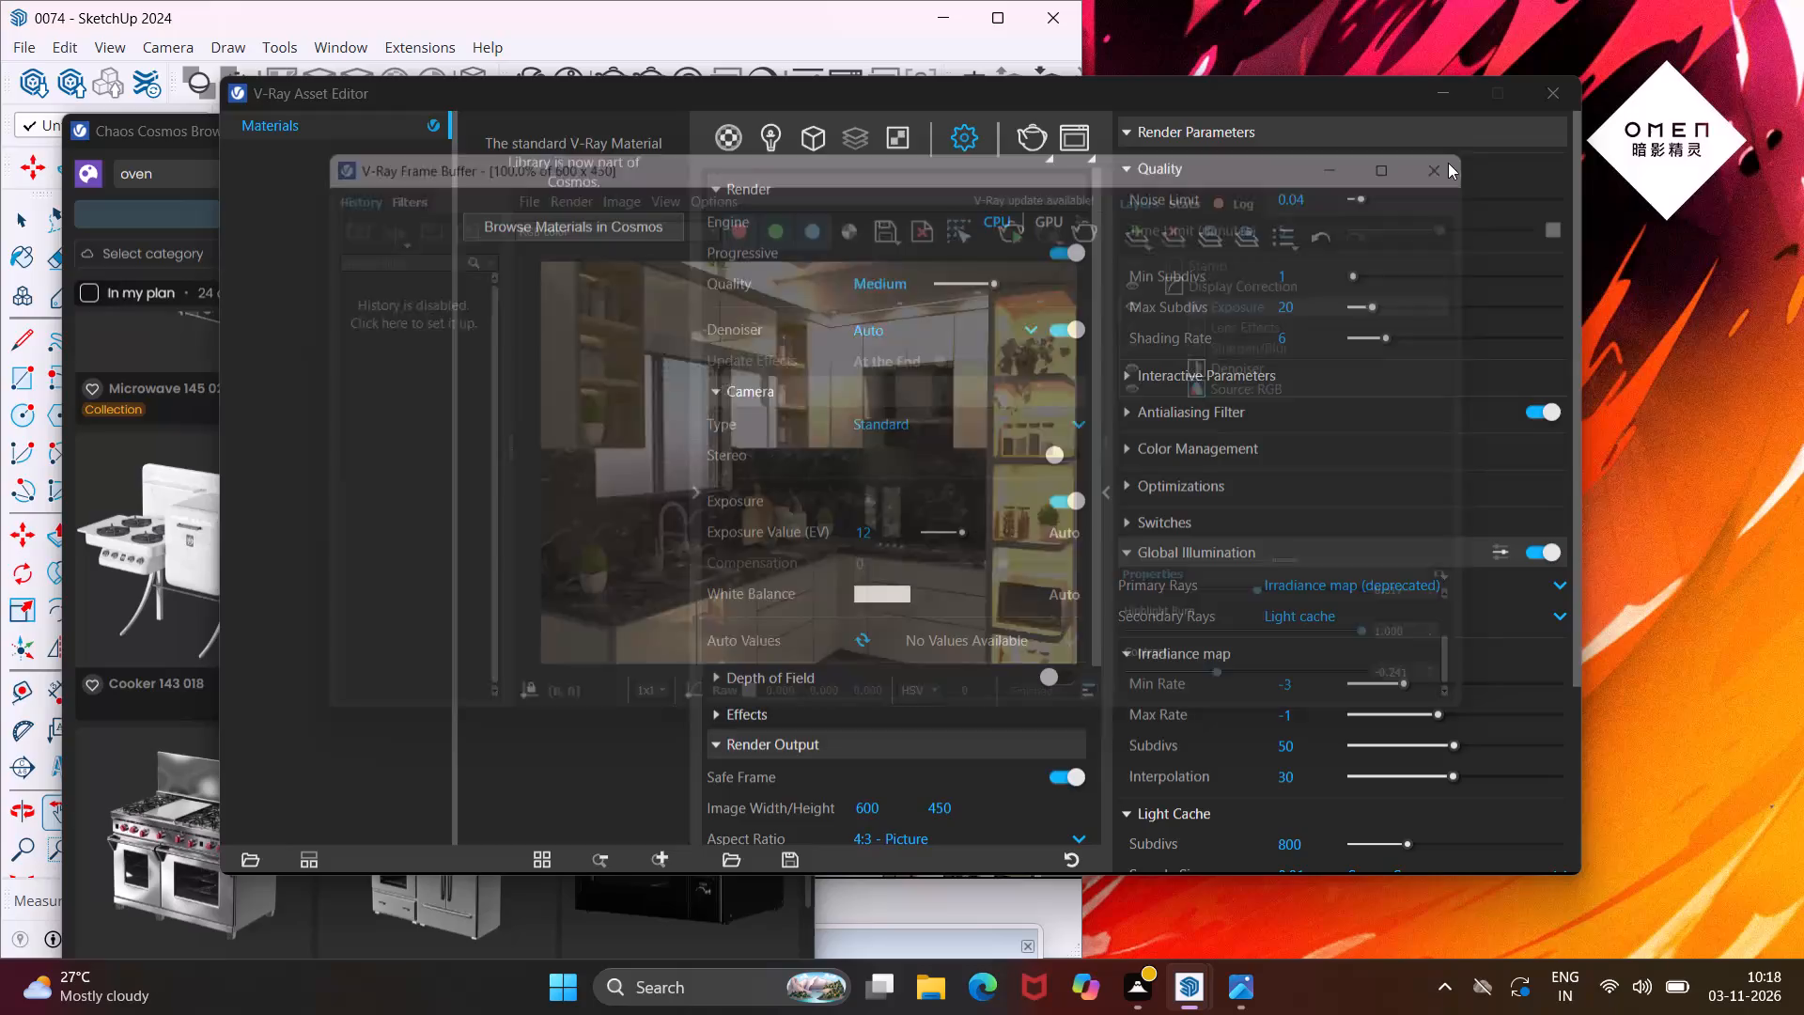
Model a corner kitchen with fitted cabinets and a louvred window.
Close the V-Ray Asset Editor, the Chaos Cosmos Browser and the V-Ray Color Picker.
left_click(1544, 94)
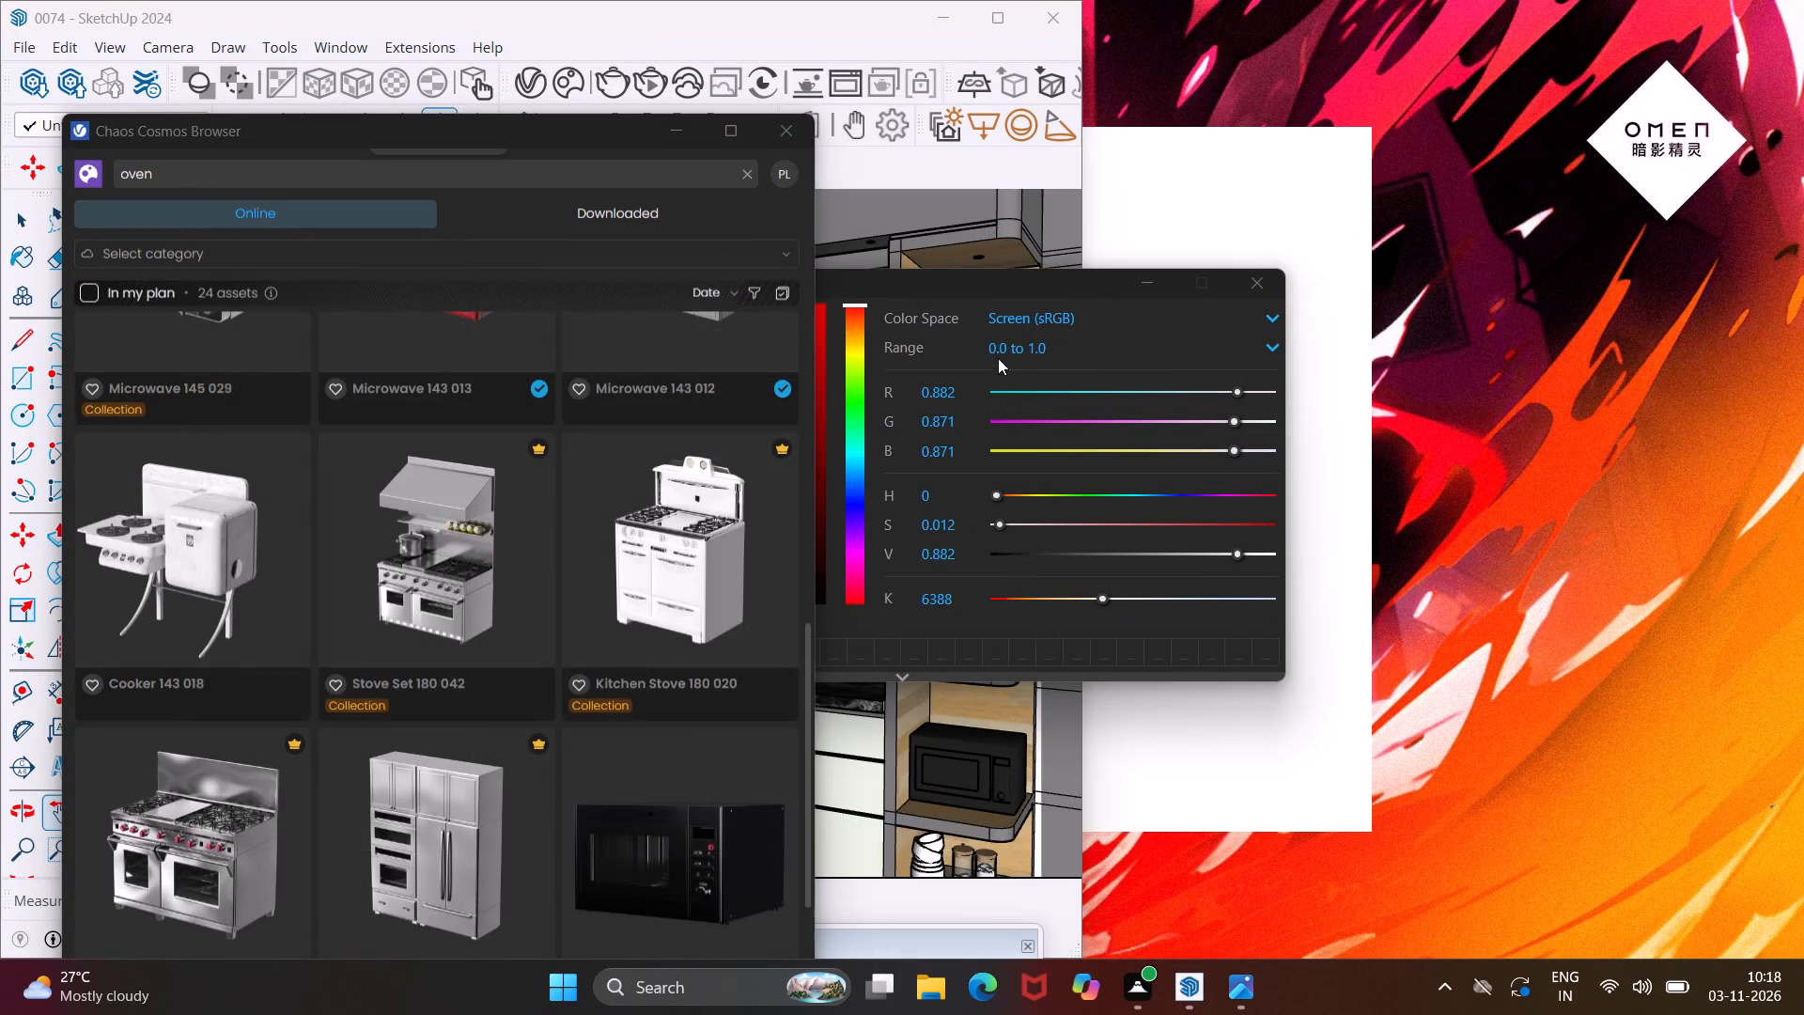
left_click(801, 132)
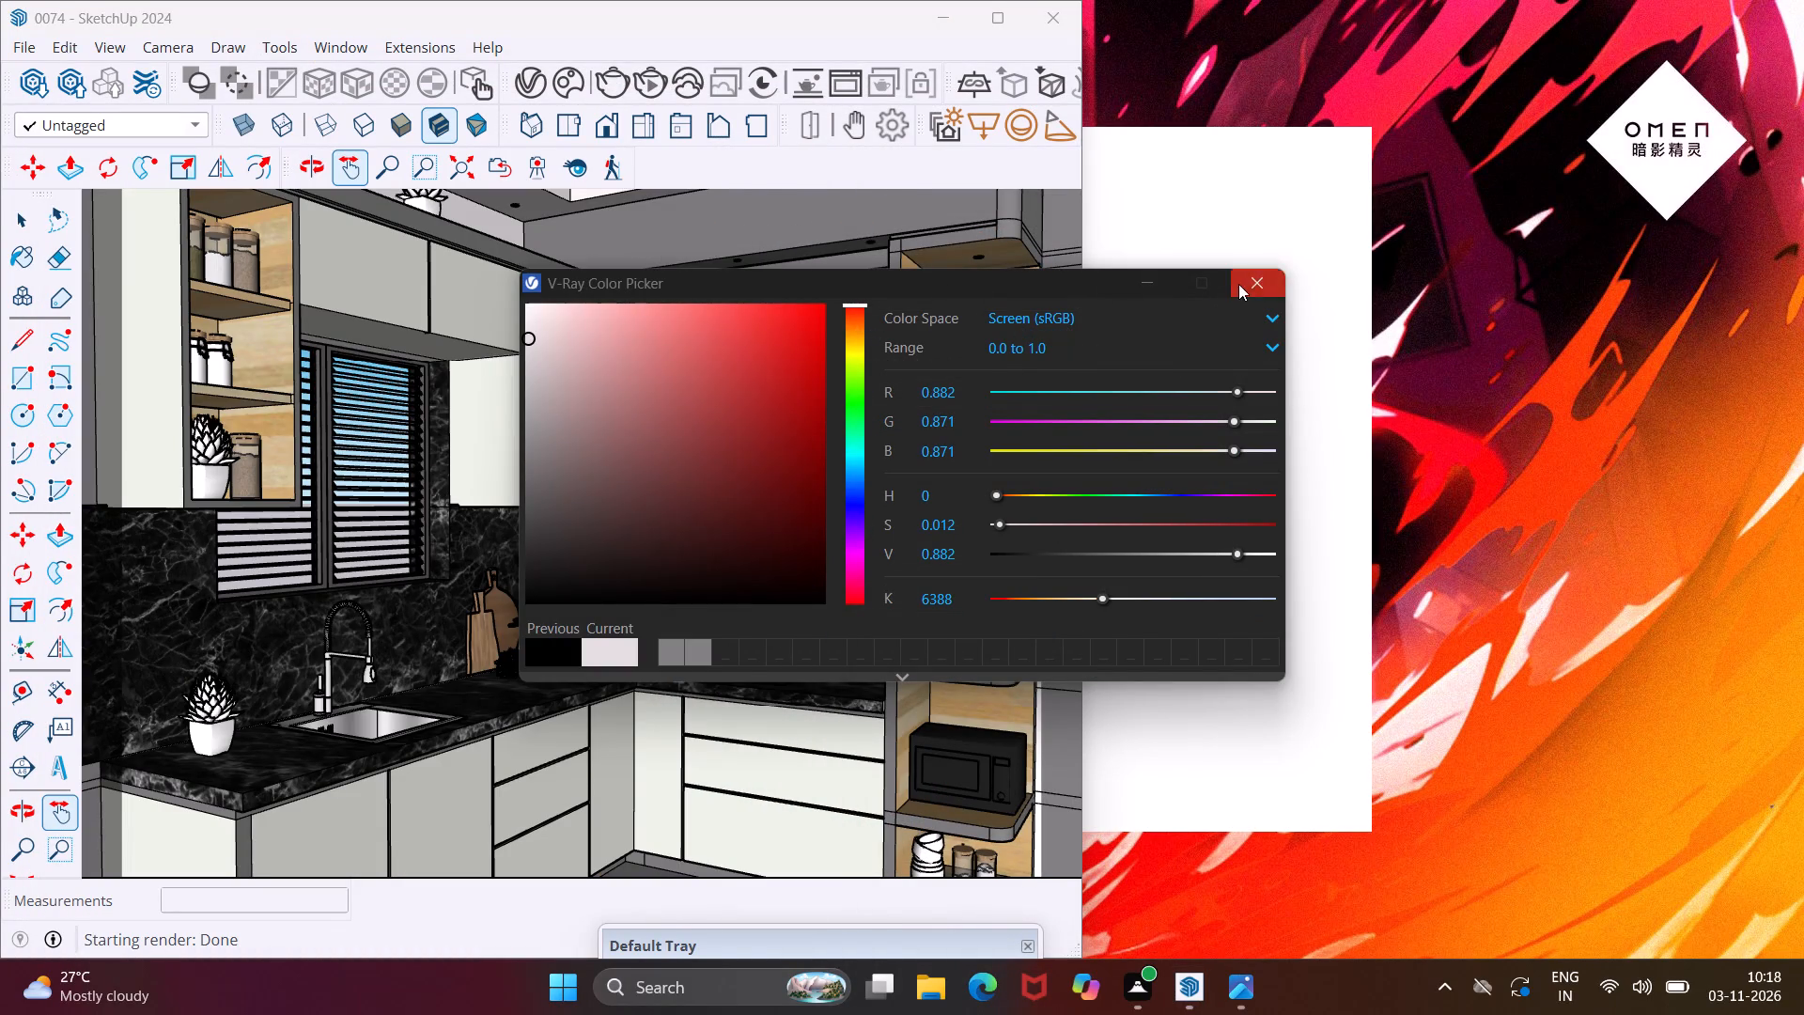
left_click(1241, 284)
Create a new, empty model in place of the finished kitchen model.
left_click(48, 41)
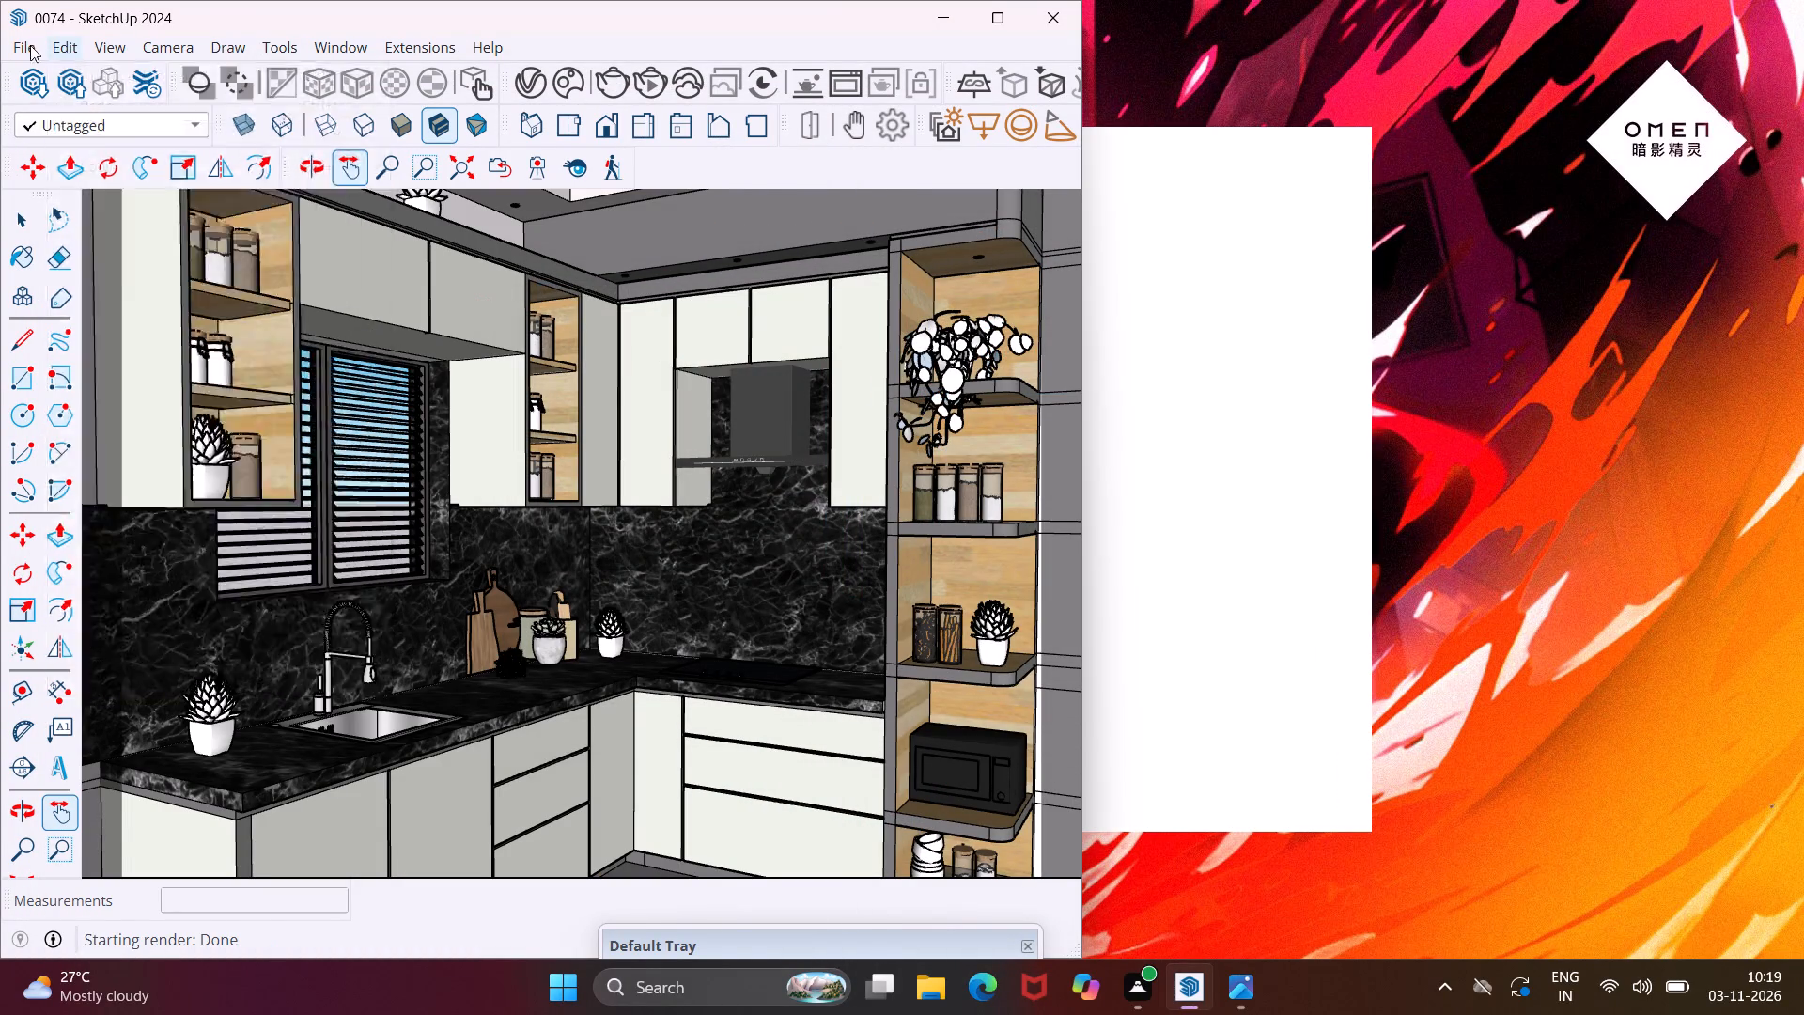
left_click(24, 46)
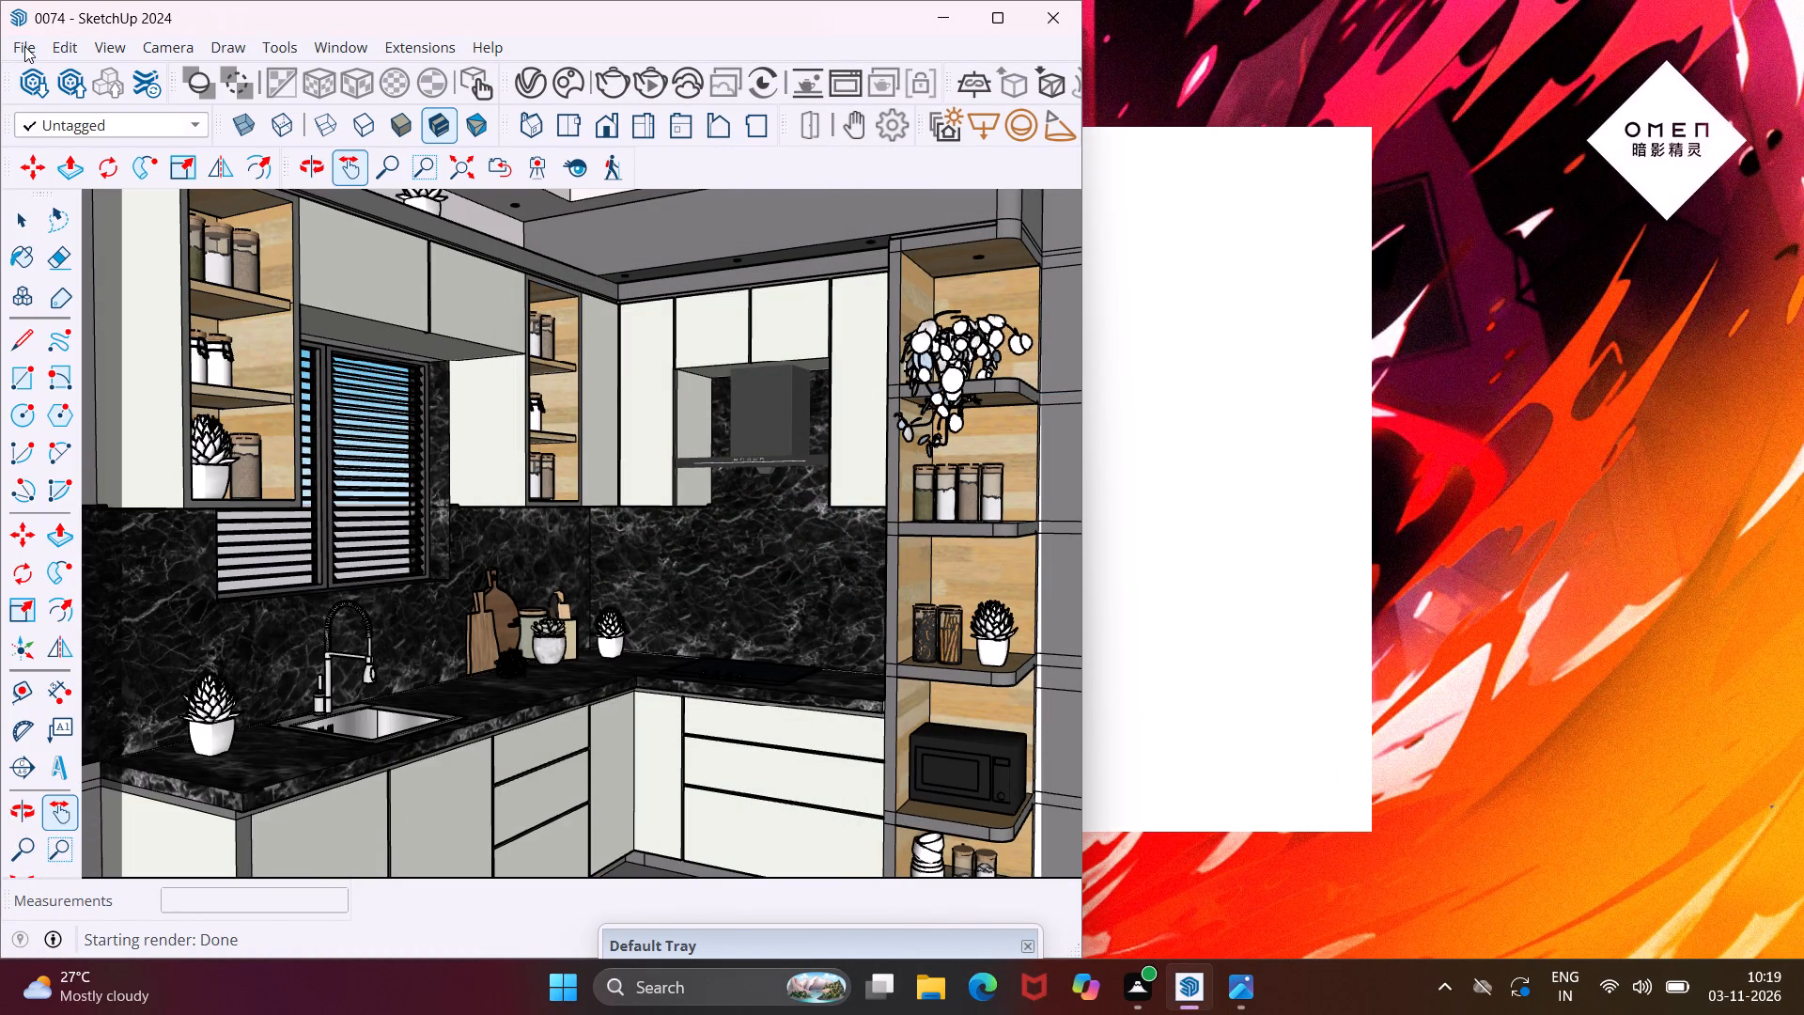
left_click(23, 48)
left_click(69, 75)
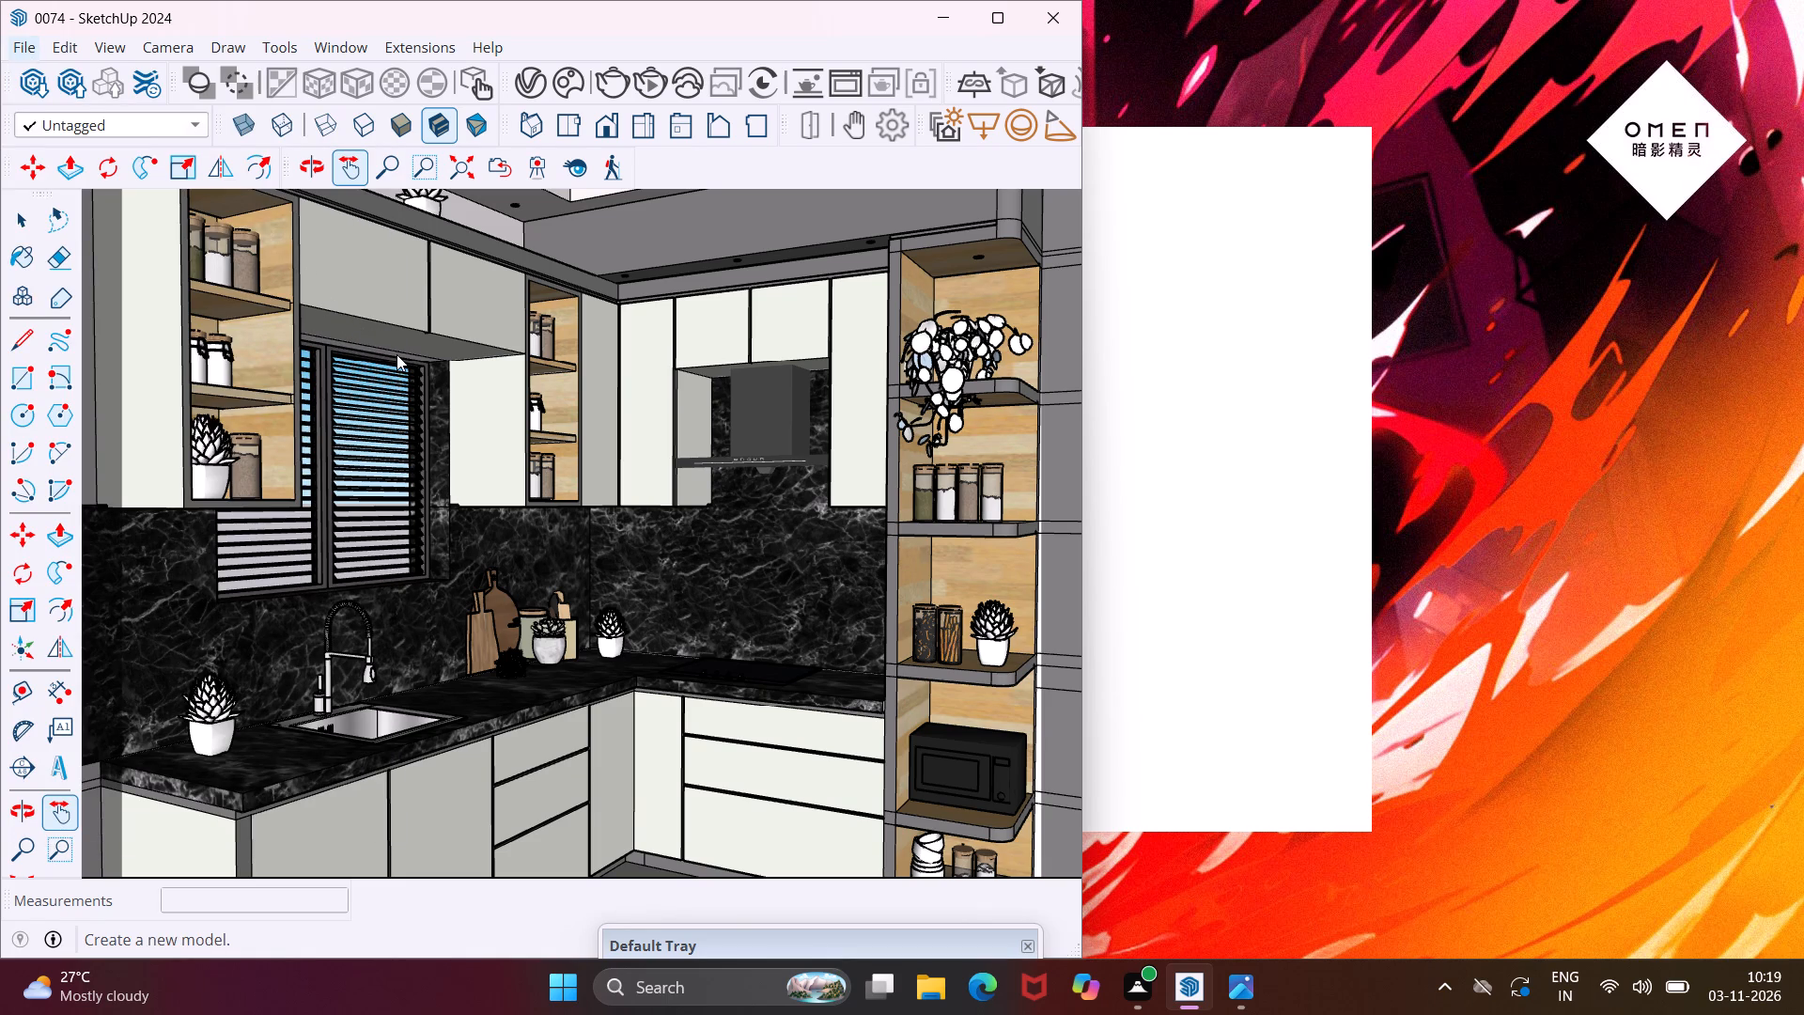
Delete the default human figure standing near the origin.
left_click_drag(448, 389, 377, 566)
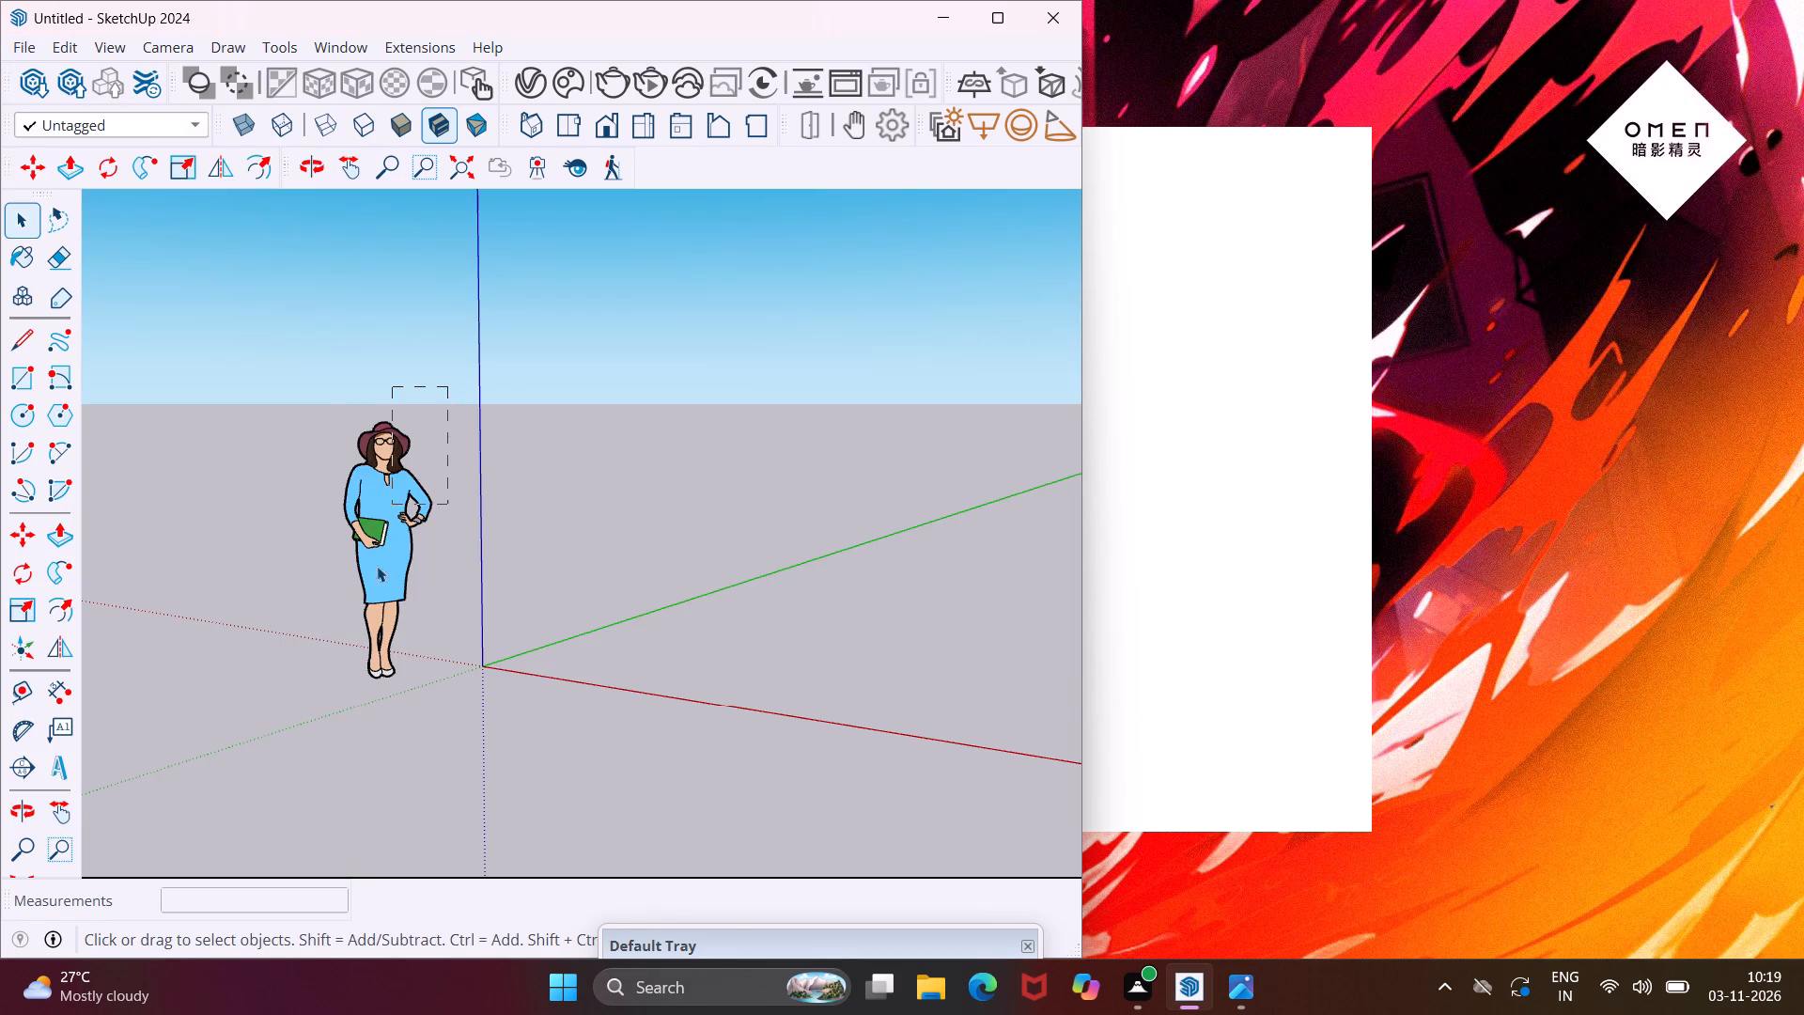
left_click_drag(377, 566, 336, 710)
key("Delete")
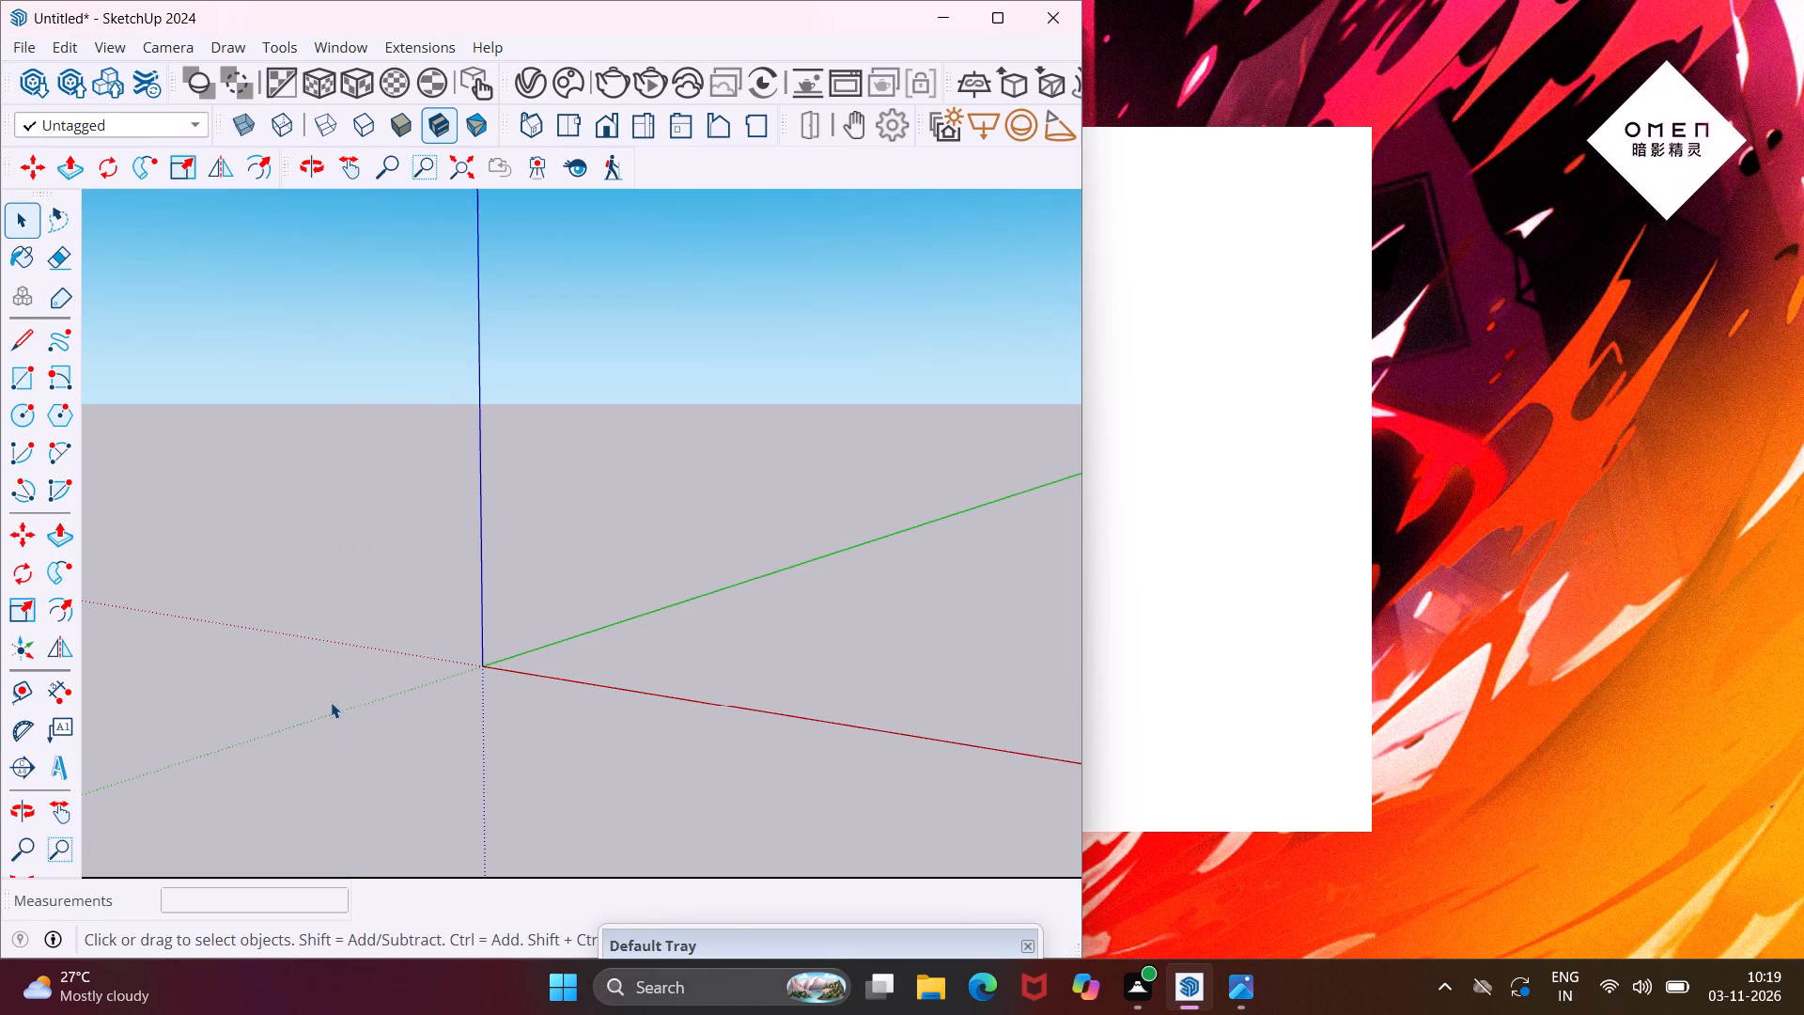
Draw a 15' by 15' rectangle flat on the ground near the origin as the floor outline.
scroll(248, 582, "down", 4)
middle_click_drag(372, 601, 349, 730)
scroll(323, 472, "down", 3)
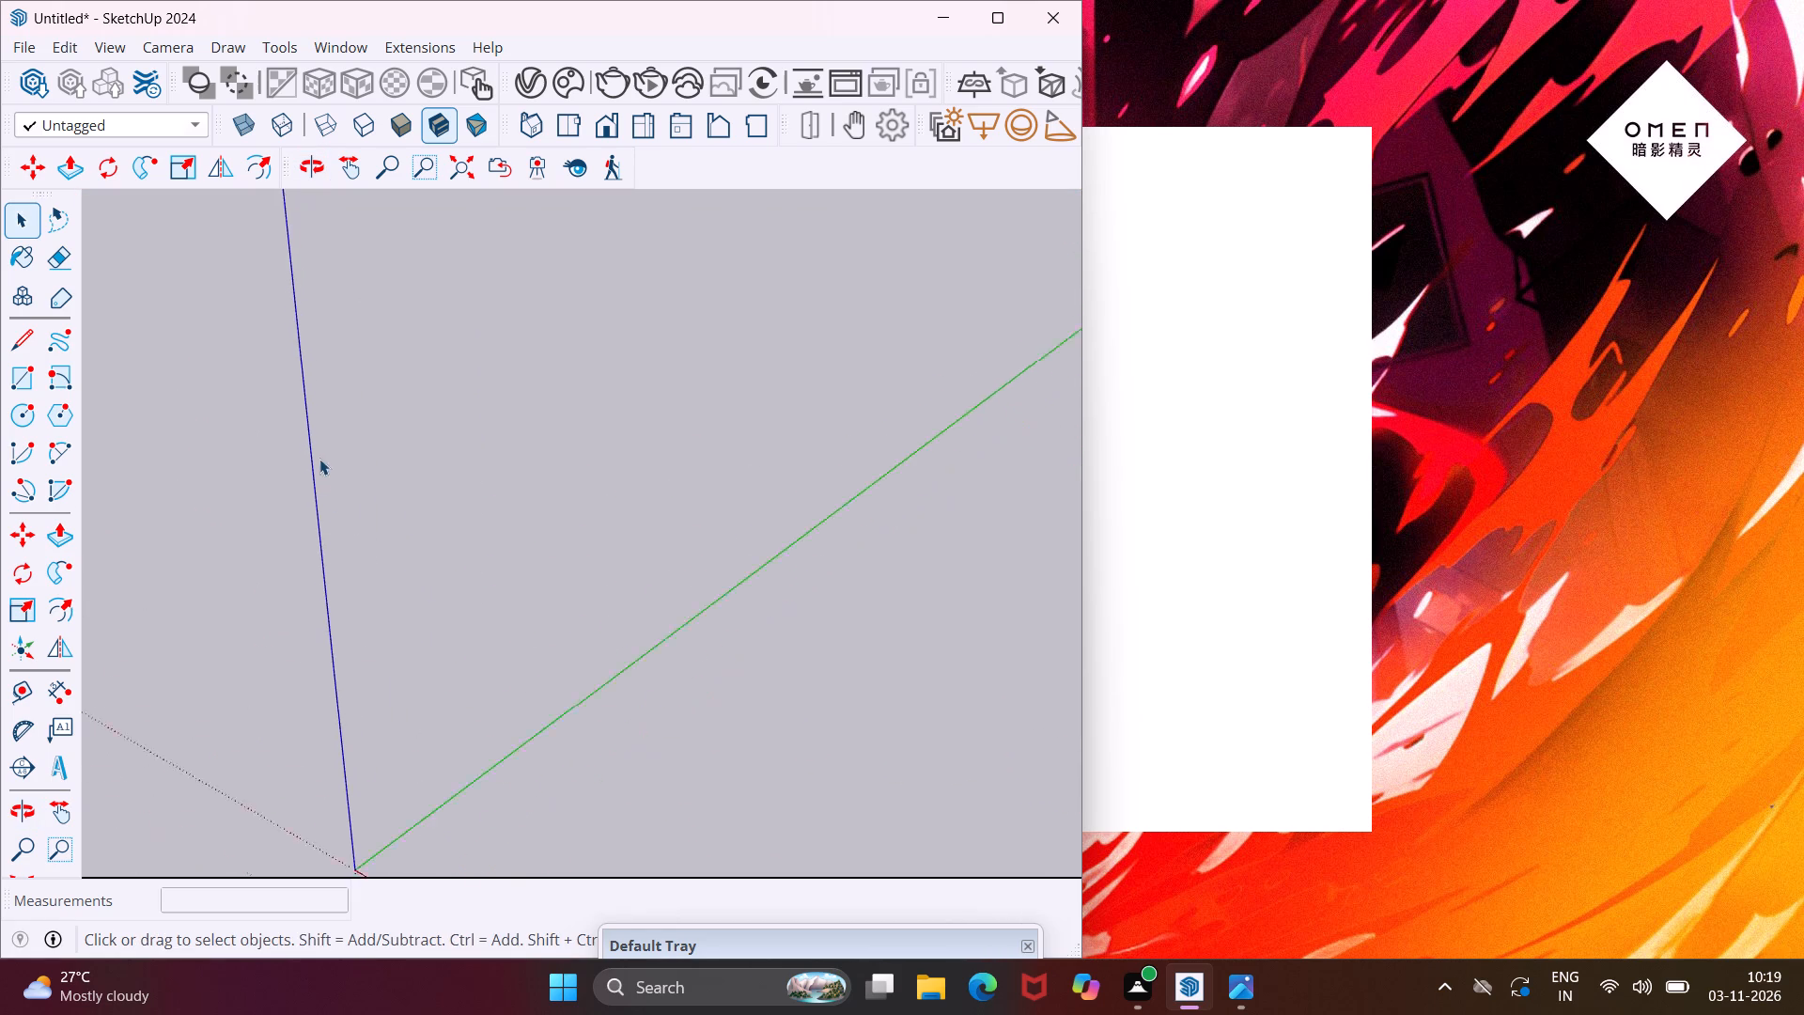
scroll(319, 459, "down", 4)
scroll(317, 409, "up", 1)
scroll(315, 394, "down", 5)
middle_click_drag(461, 570, 438, 673)
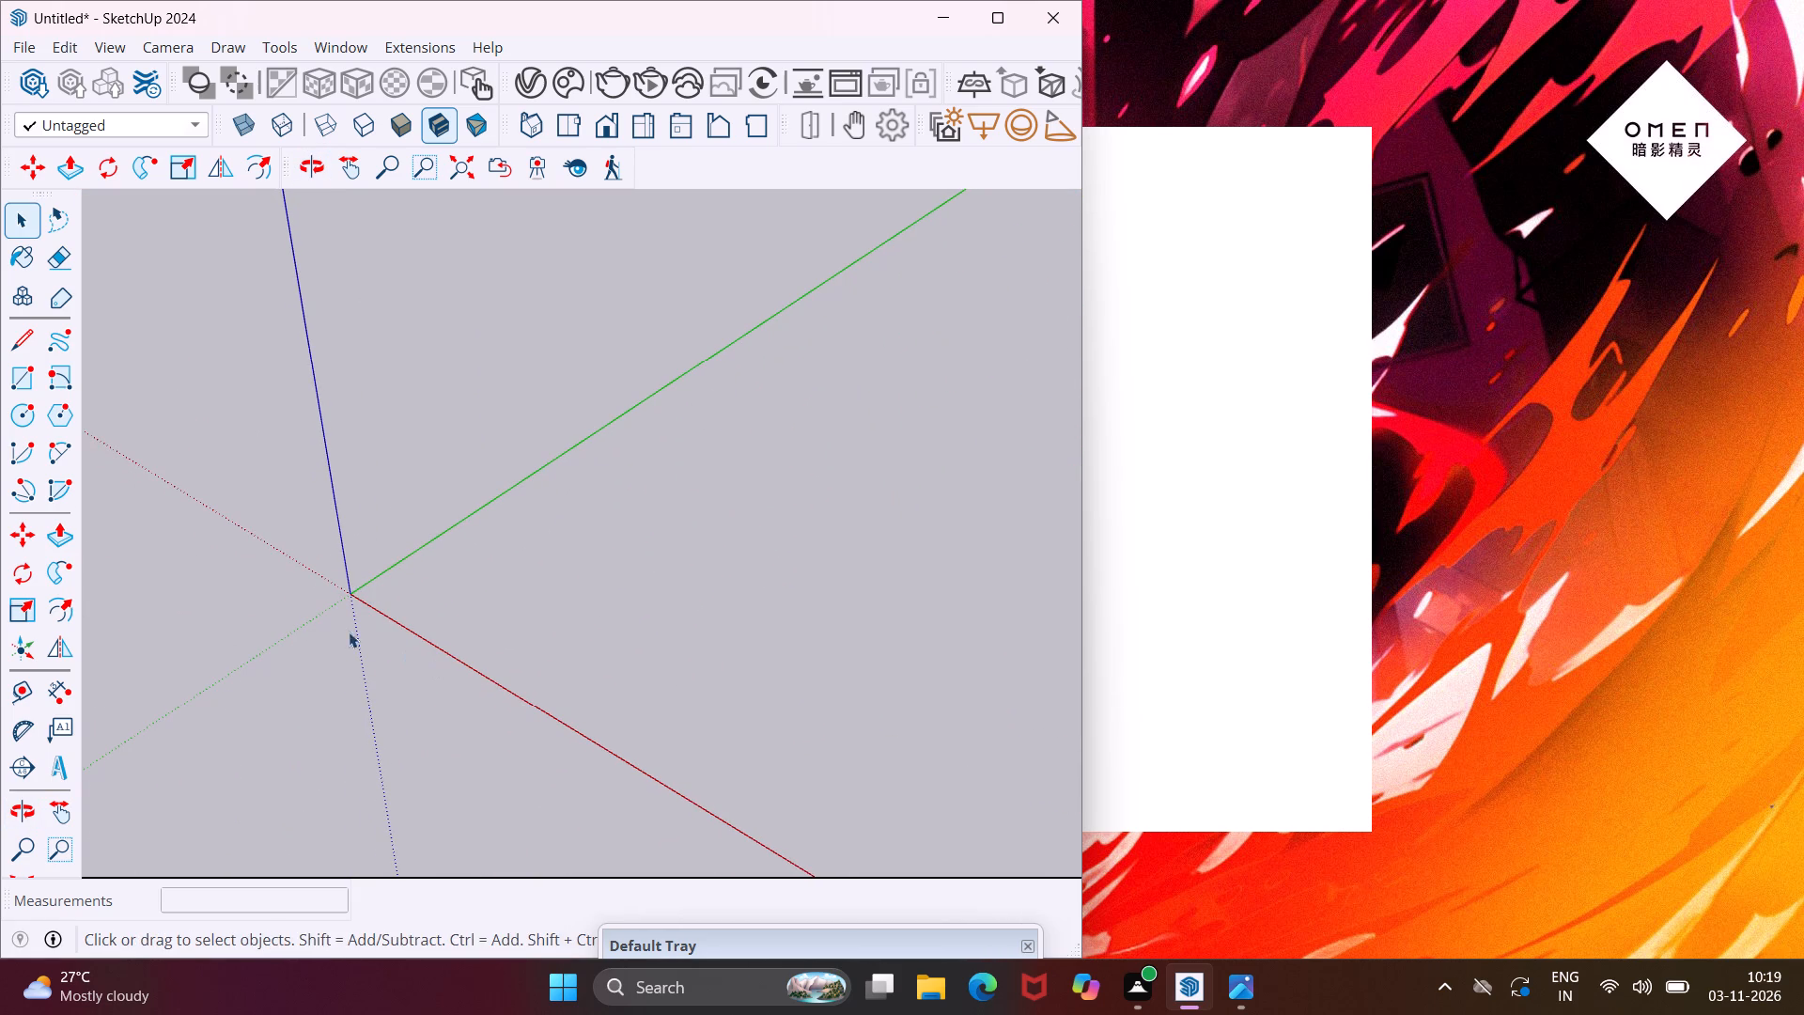
left_click(34, 374)
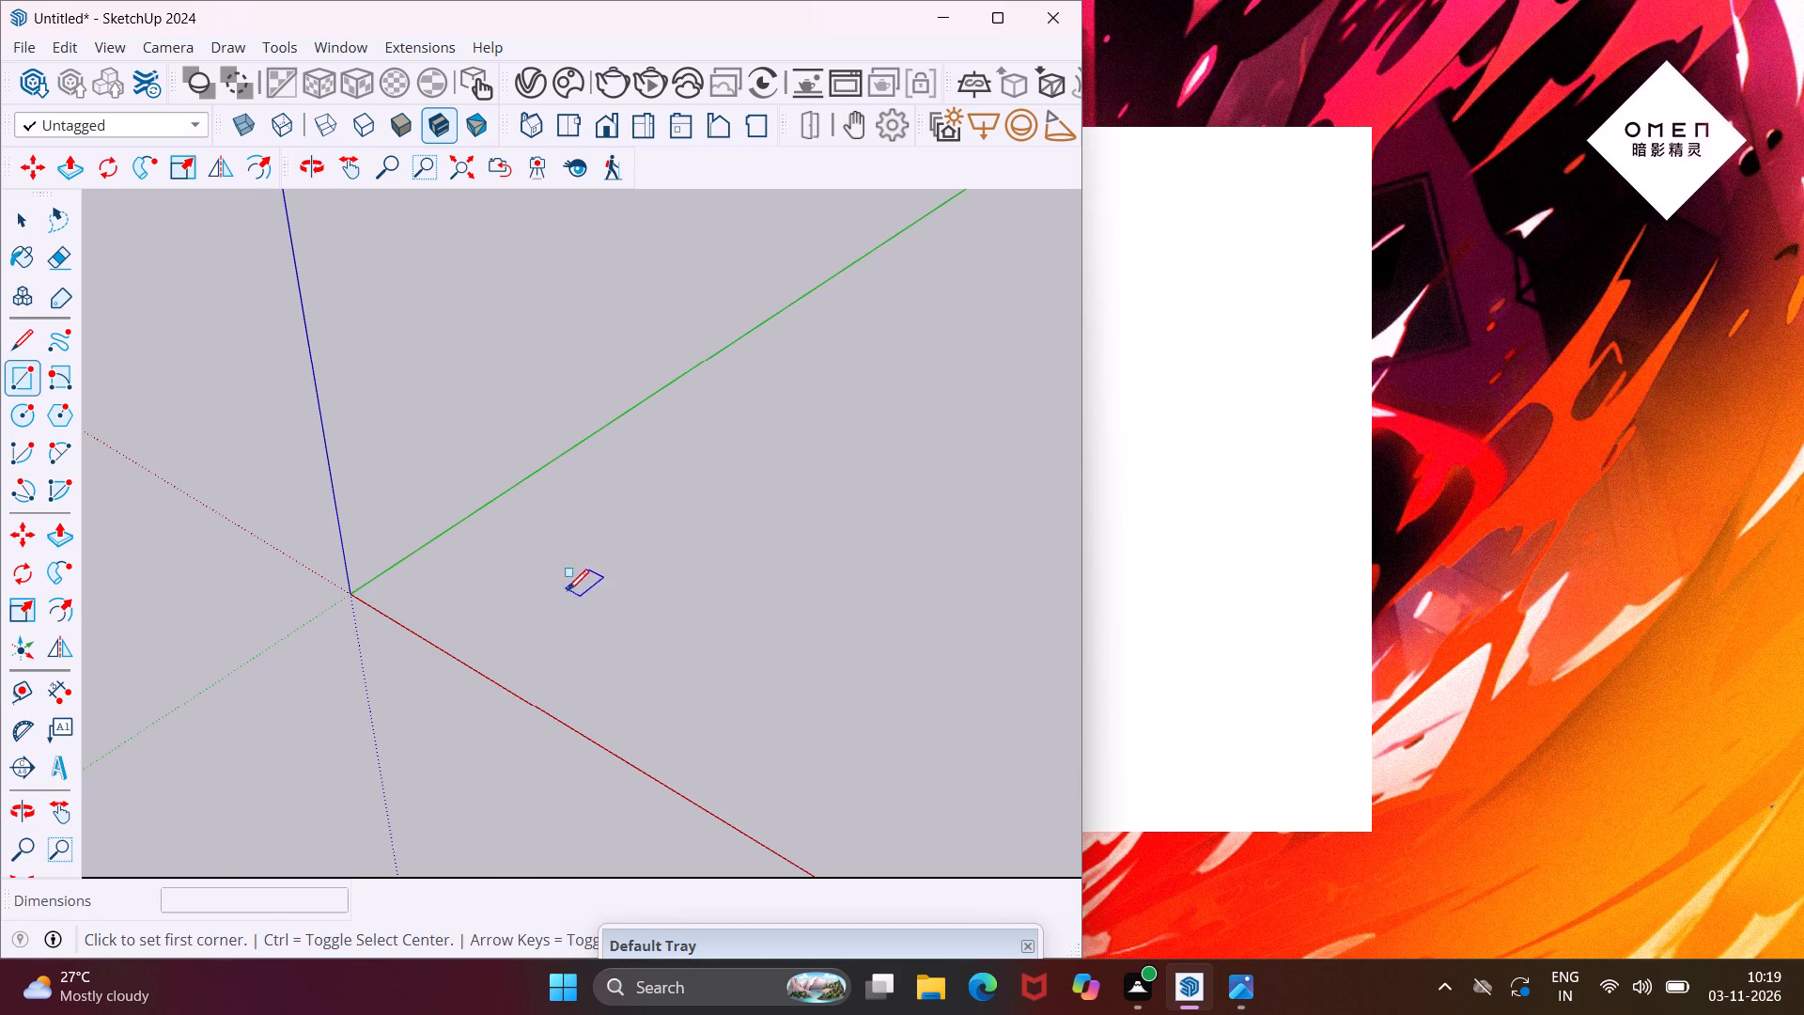
left_click(524, 595)
left_click(928, 534)
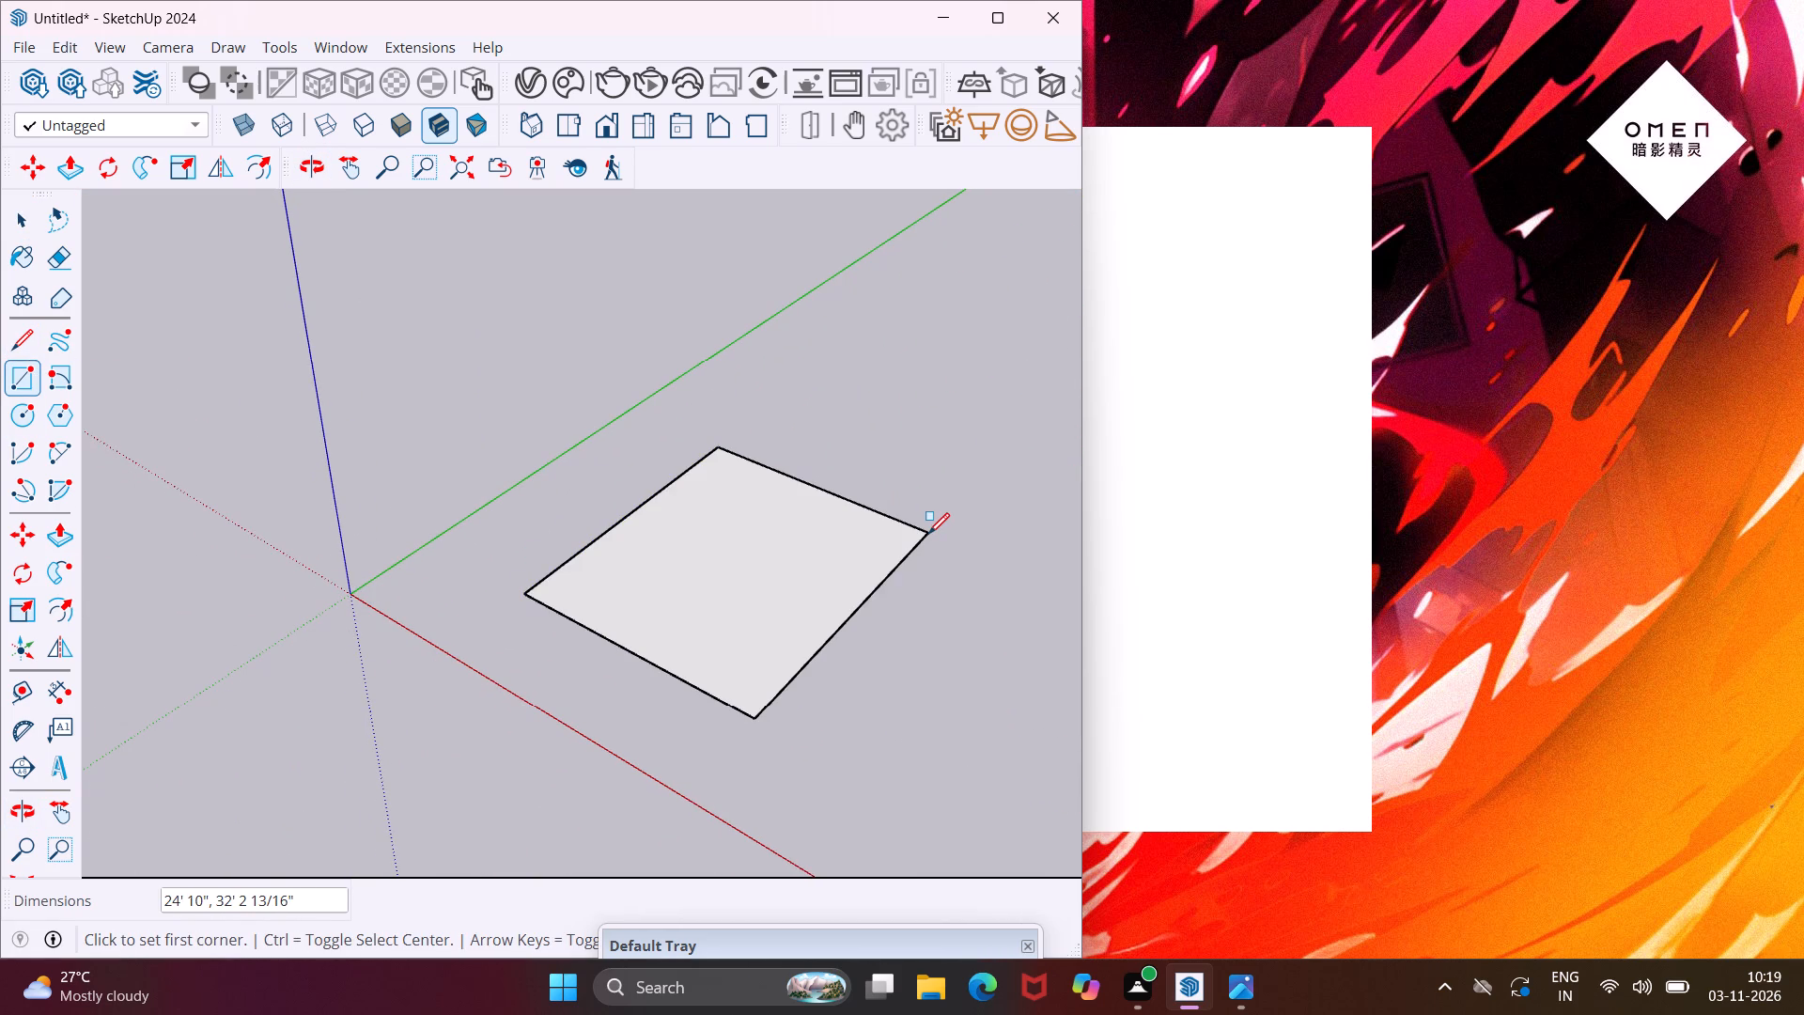
type("15',15")
key("apostrophe")
key("Return")
key("Escape")
key("space")
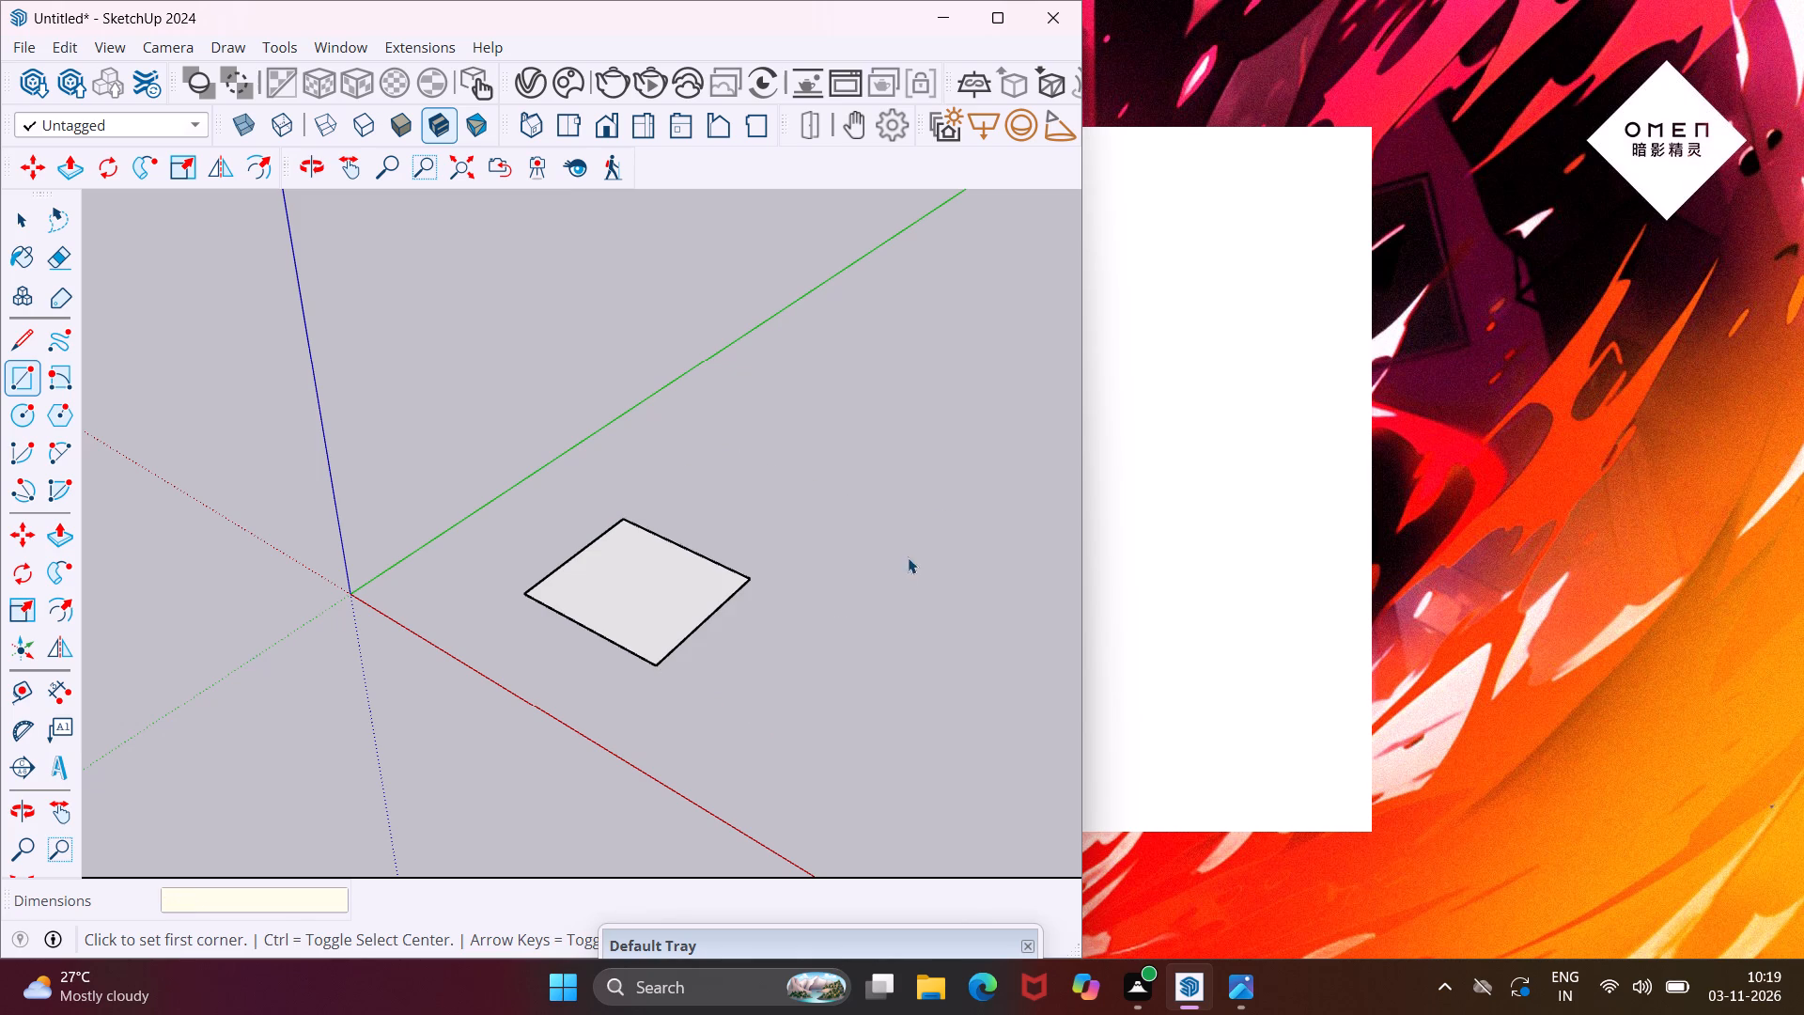
Place Tape Measure guides 9" inside two adjacent edges of the square that meet at its back corner.
scroll(761, 568, "up", 6)
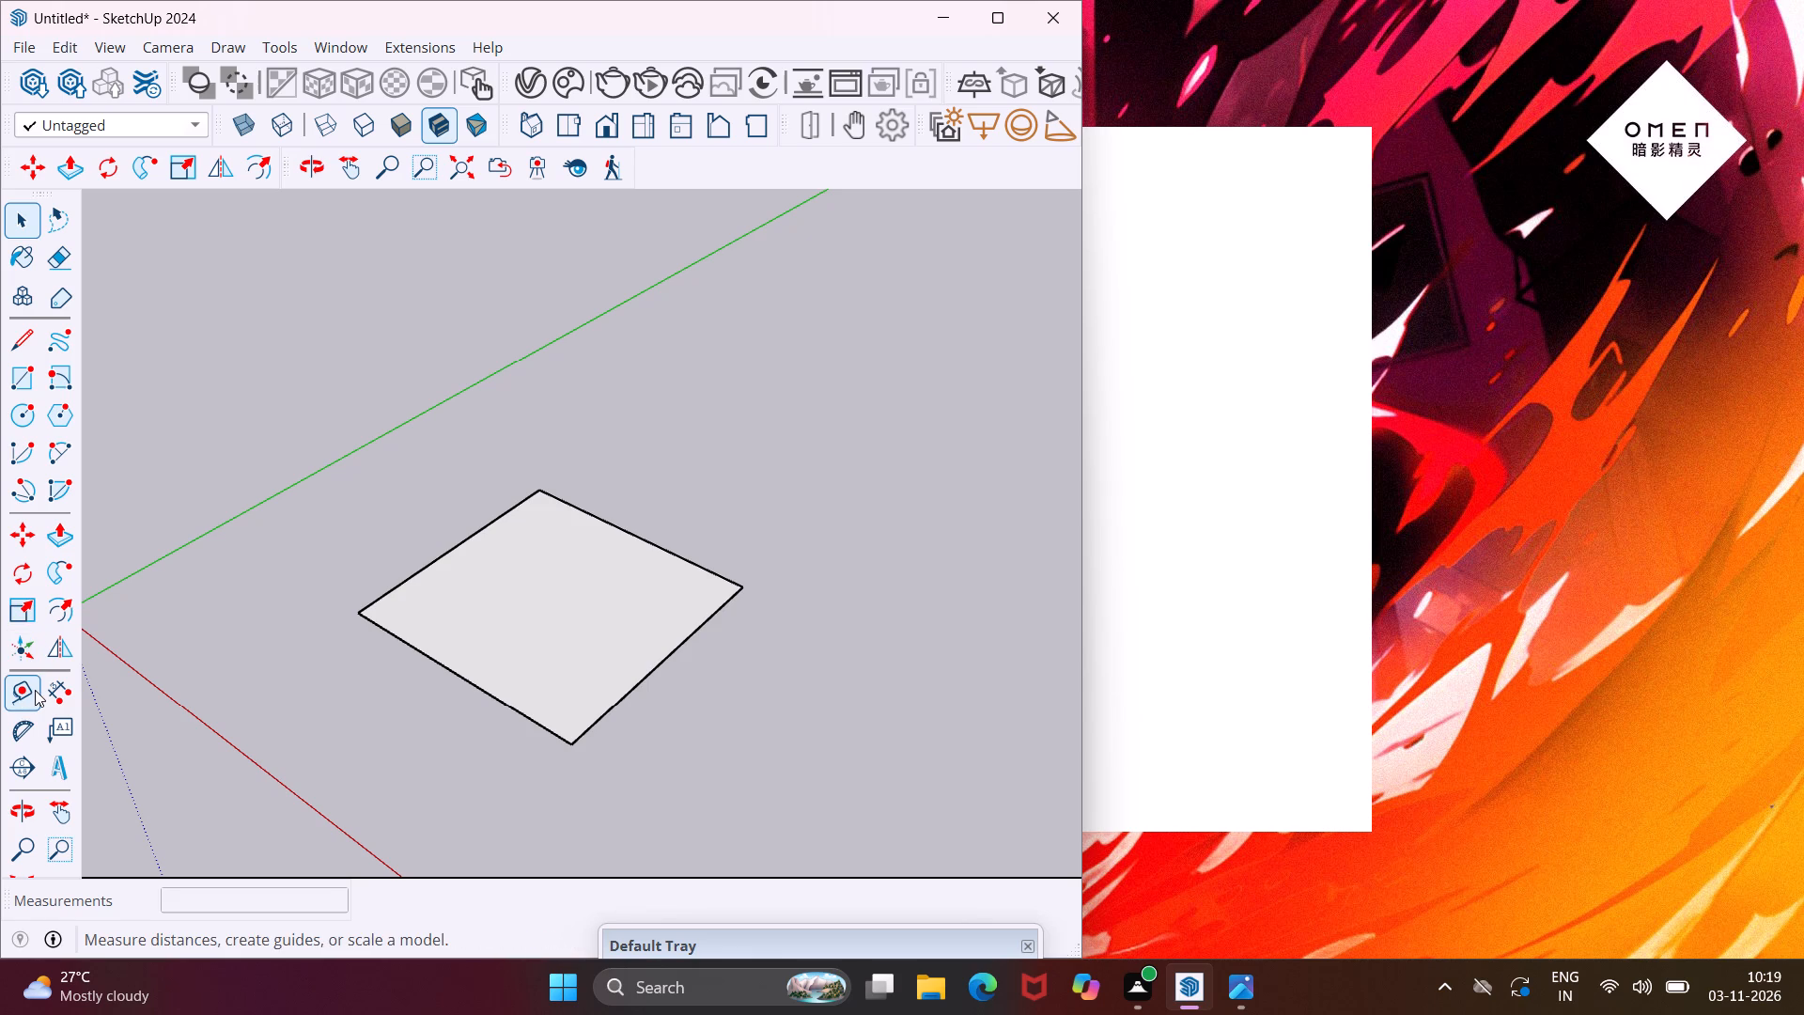
left_click(12, 700)
scroll(361, 604, "up", 2)
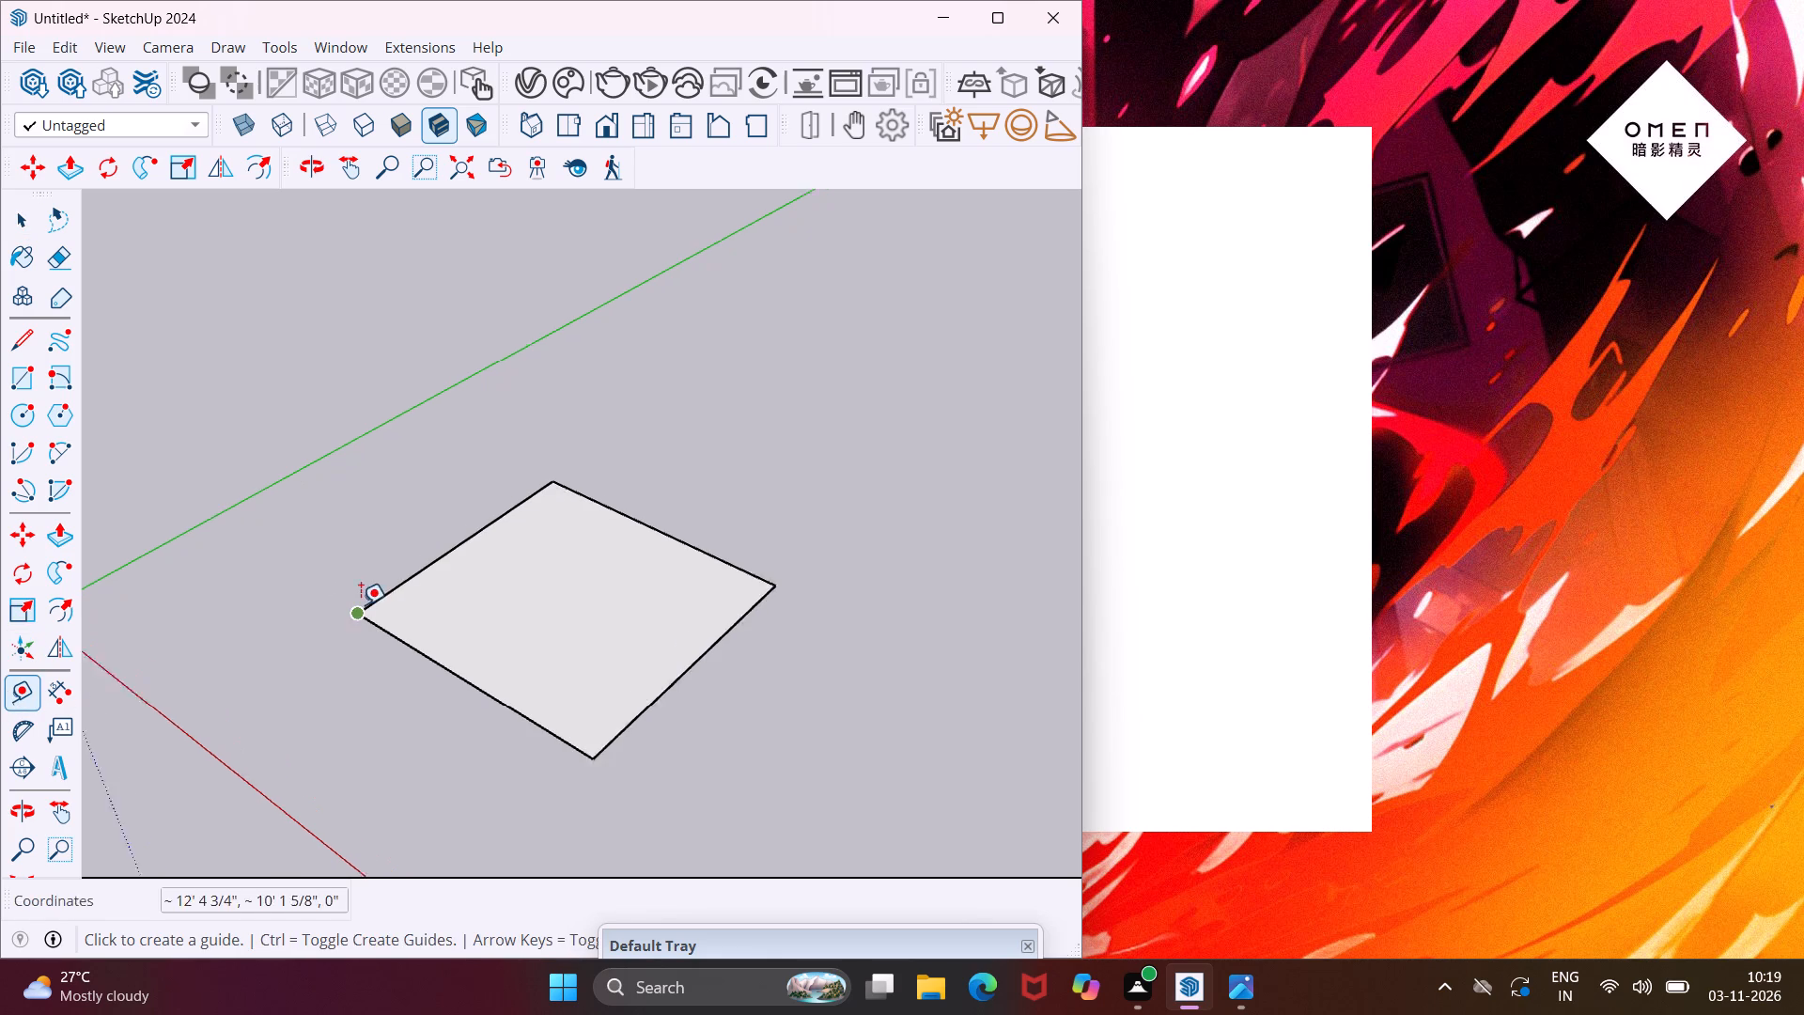
scroll(361, 604, "up", 1)
left_click(398, 588)
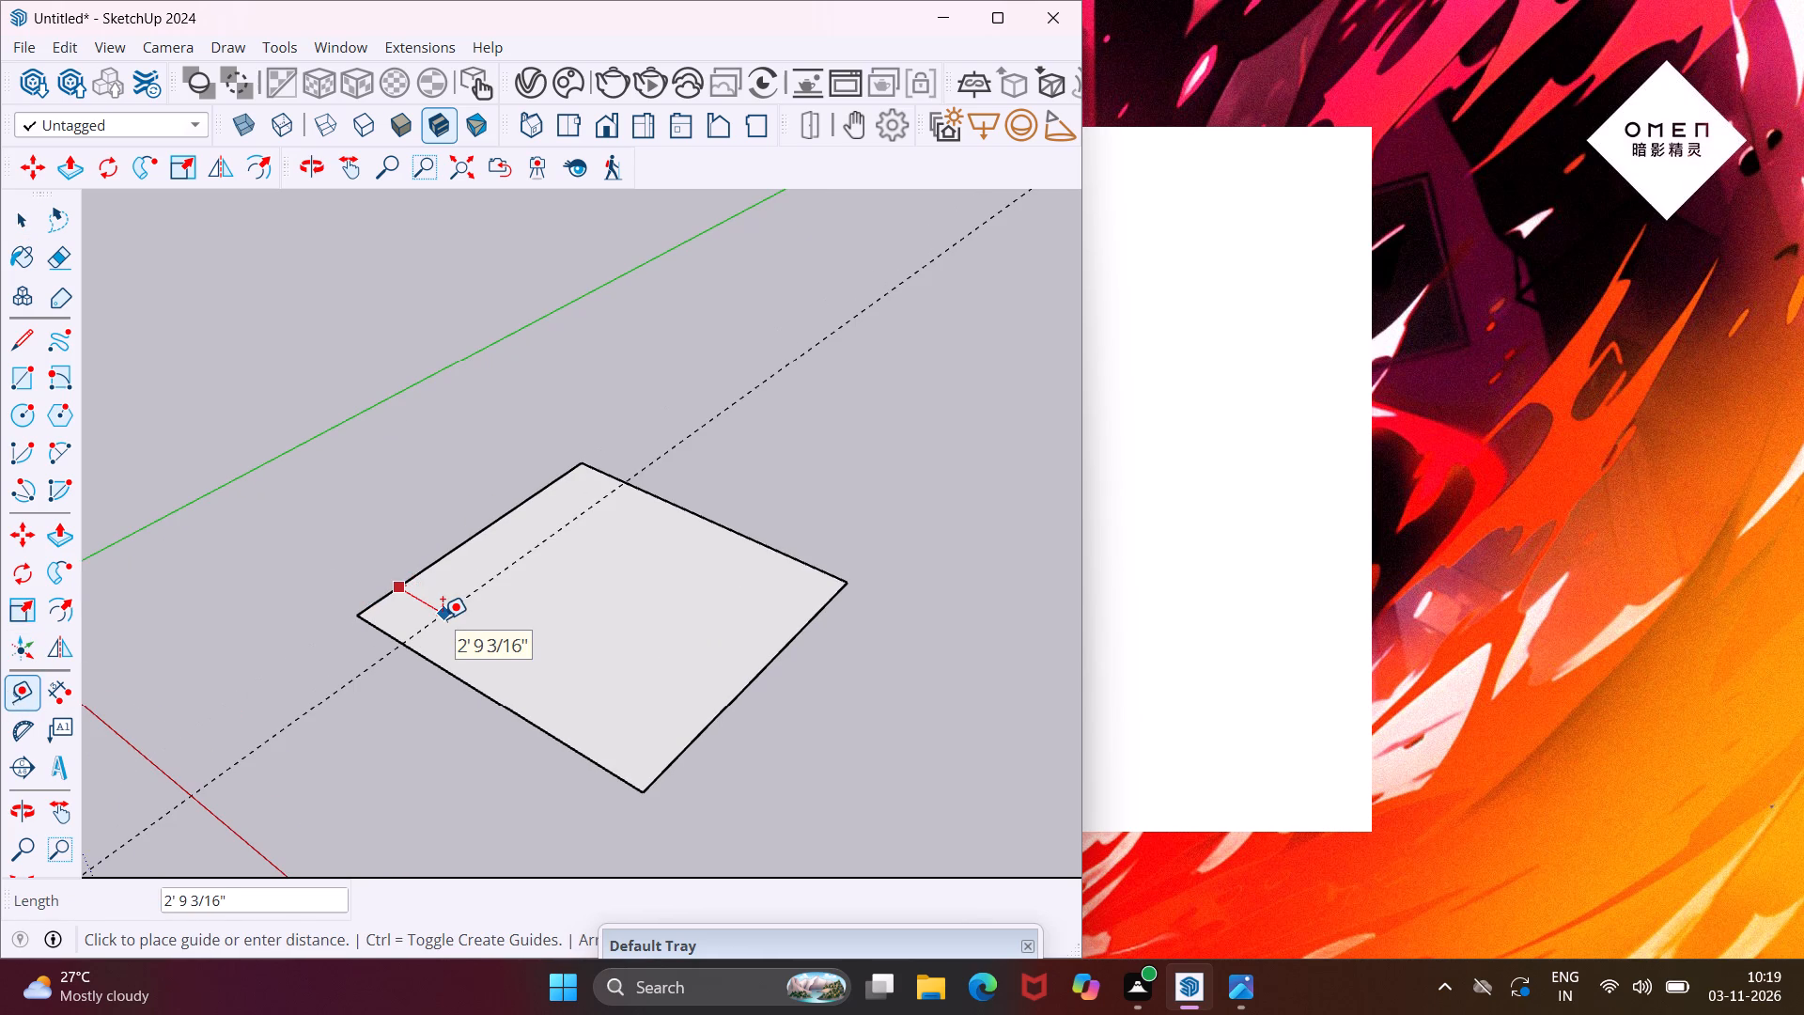
type("9\"")
key("Return")
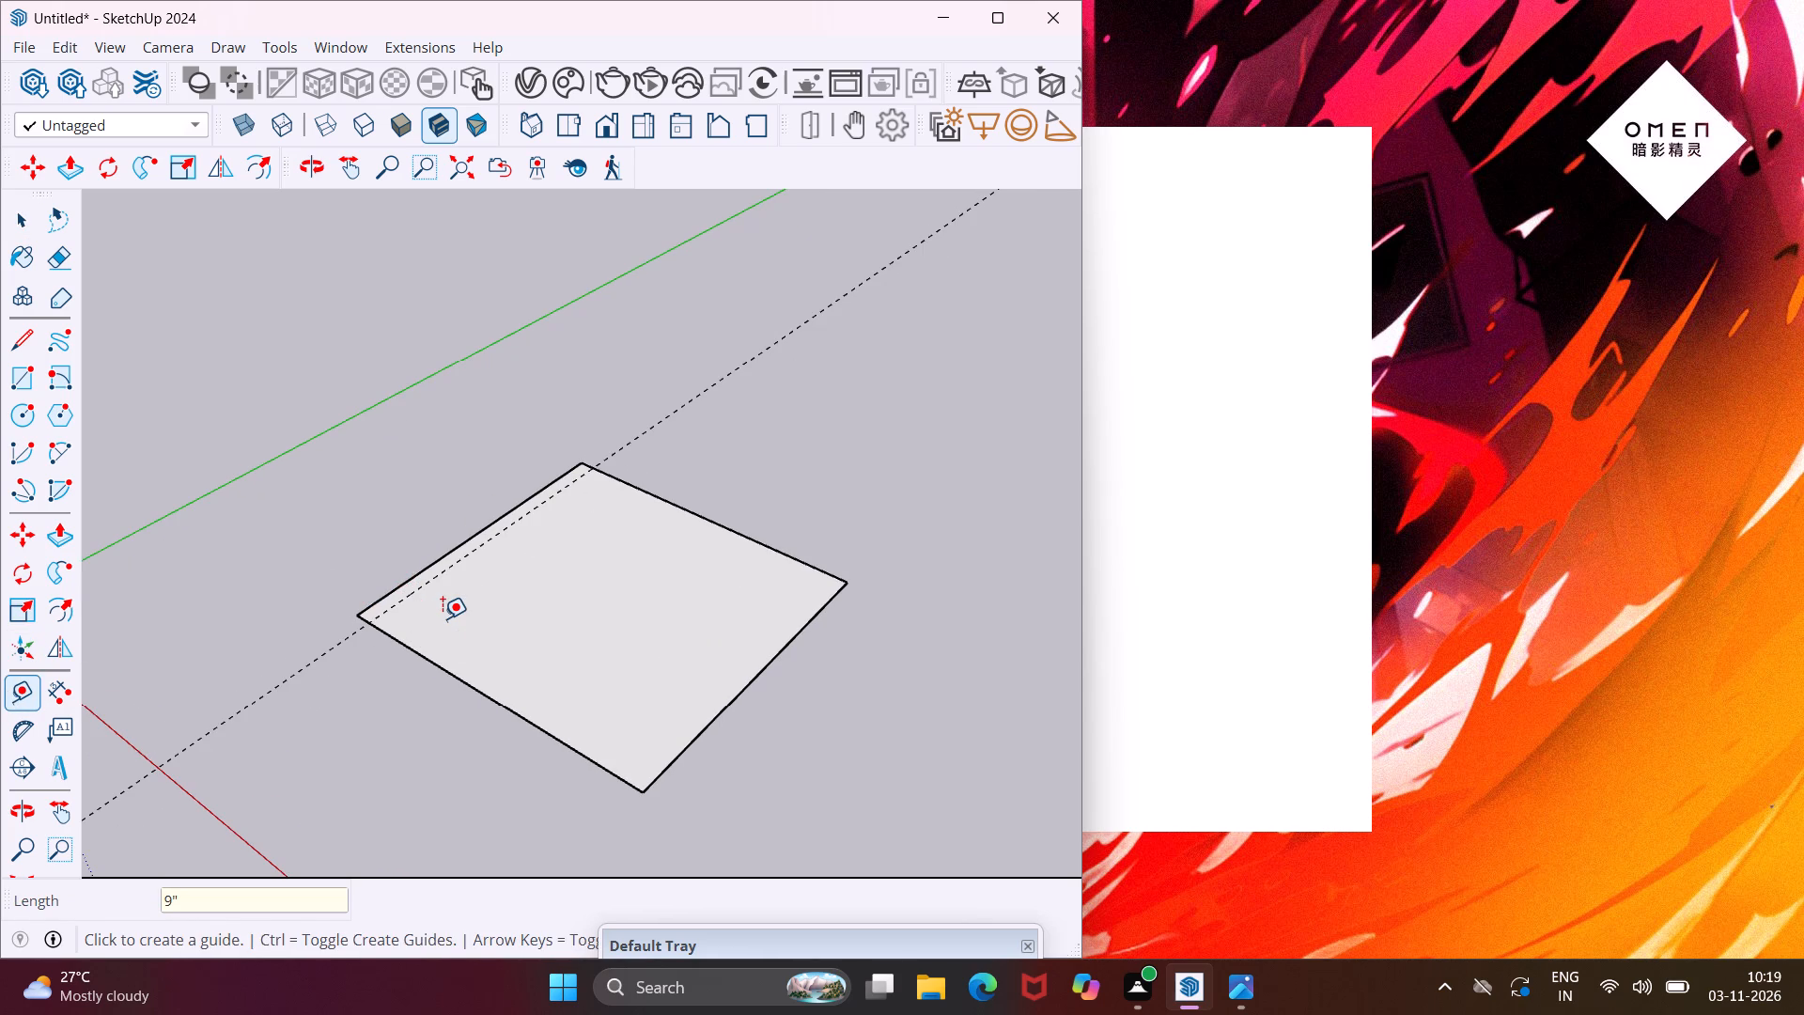
left_click(727, 525)
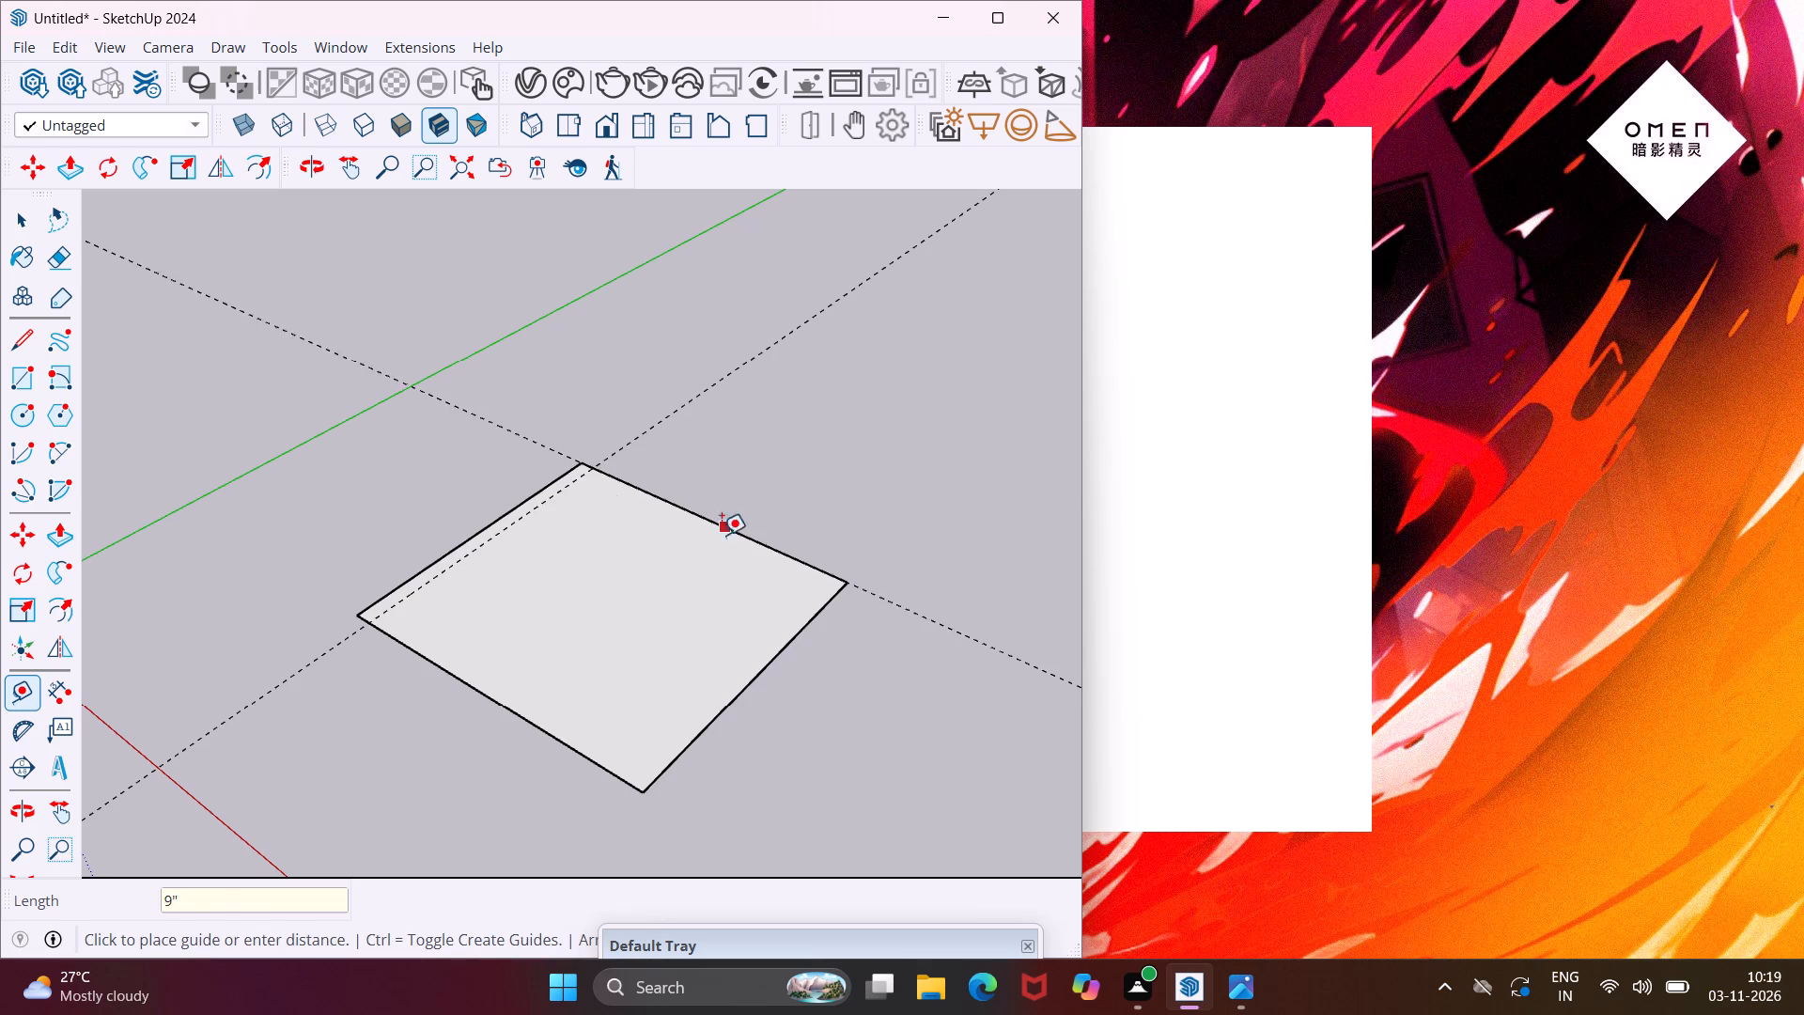
type("9\"")
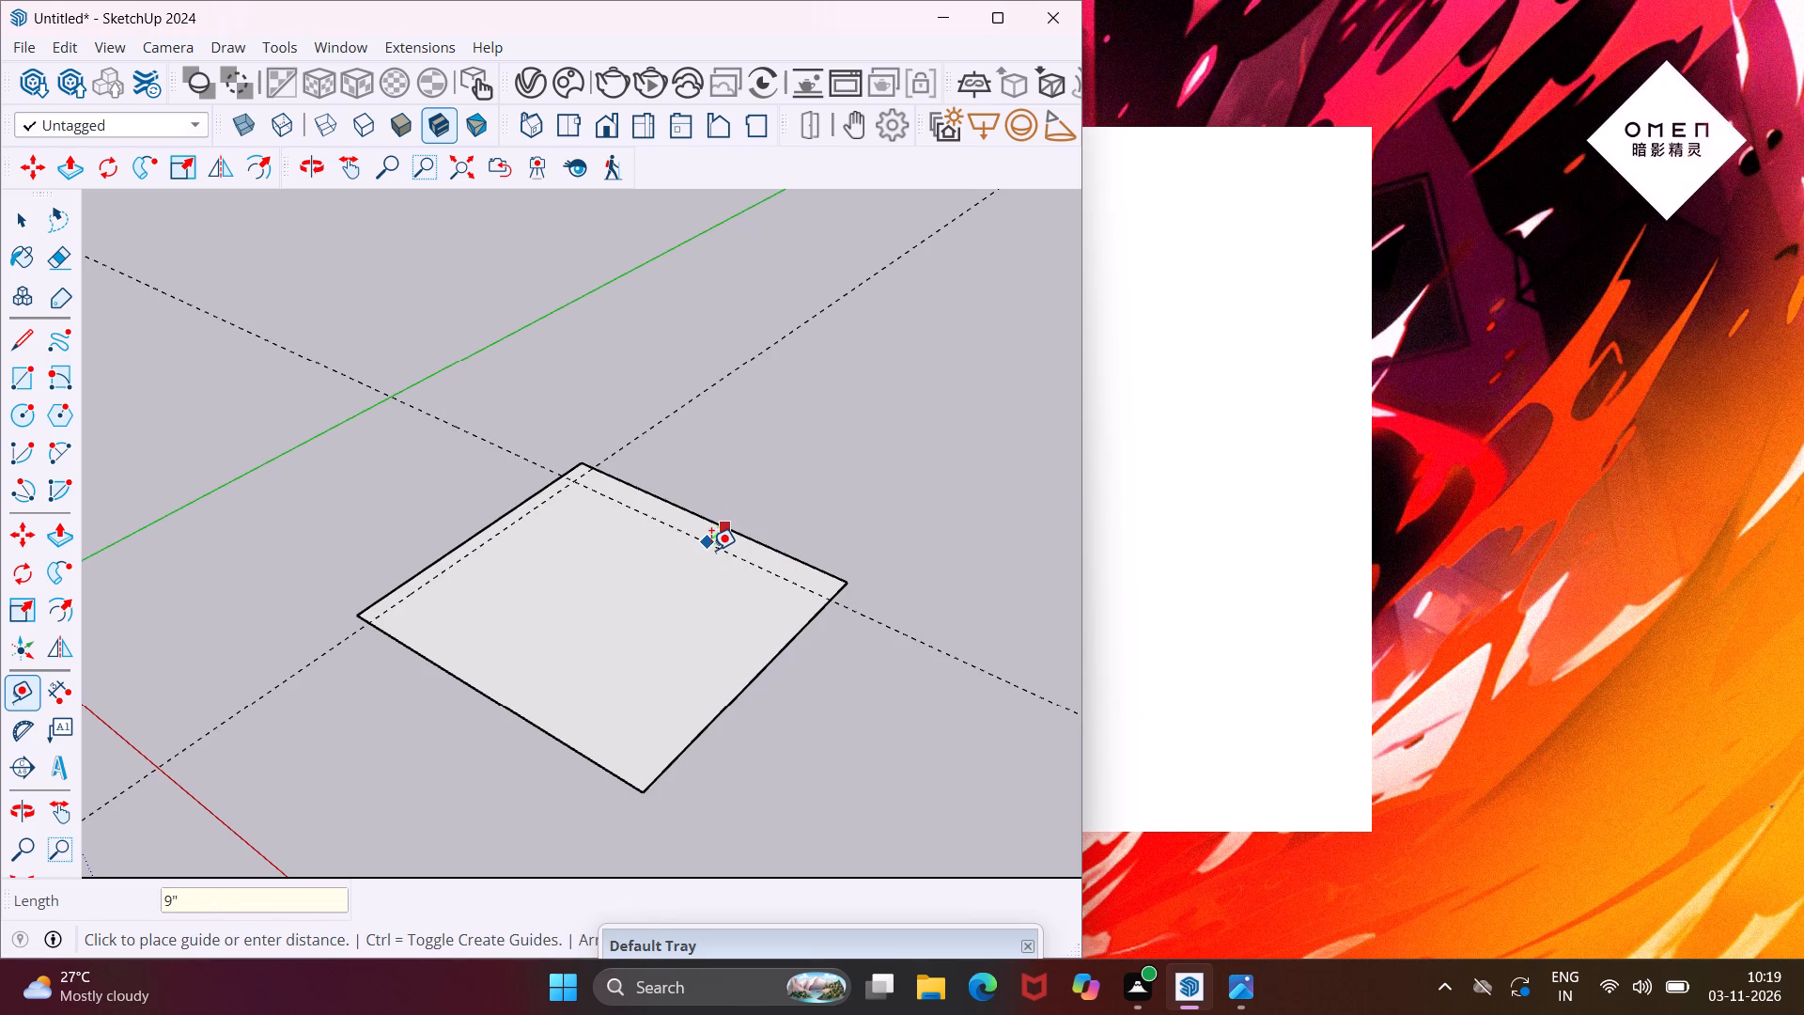
key("Return")
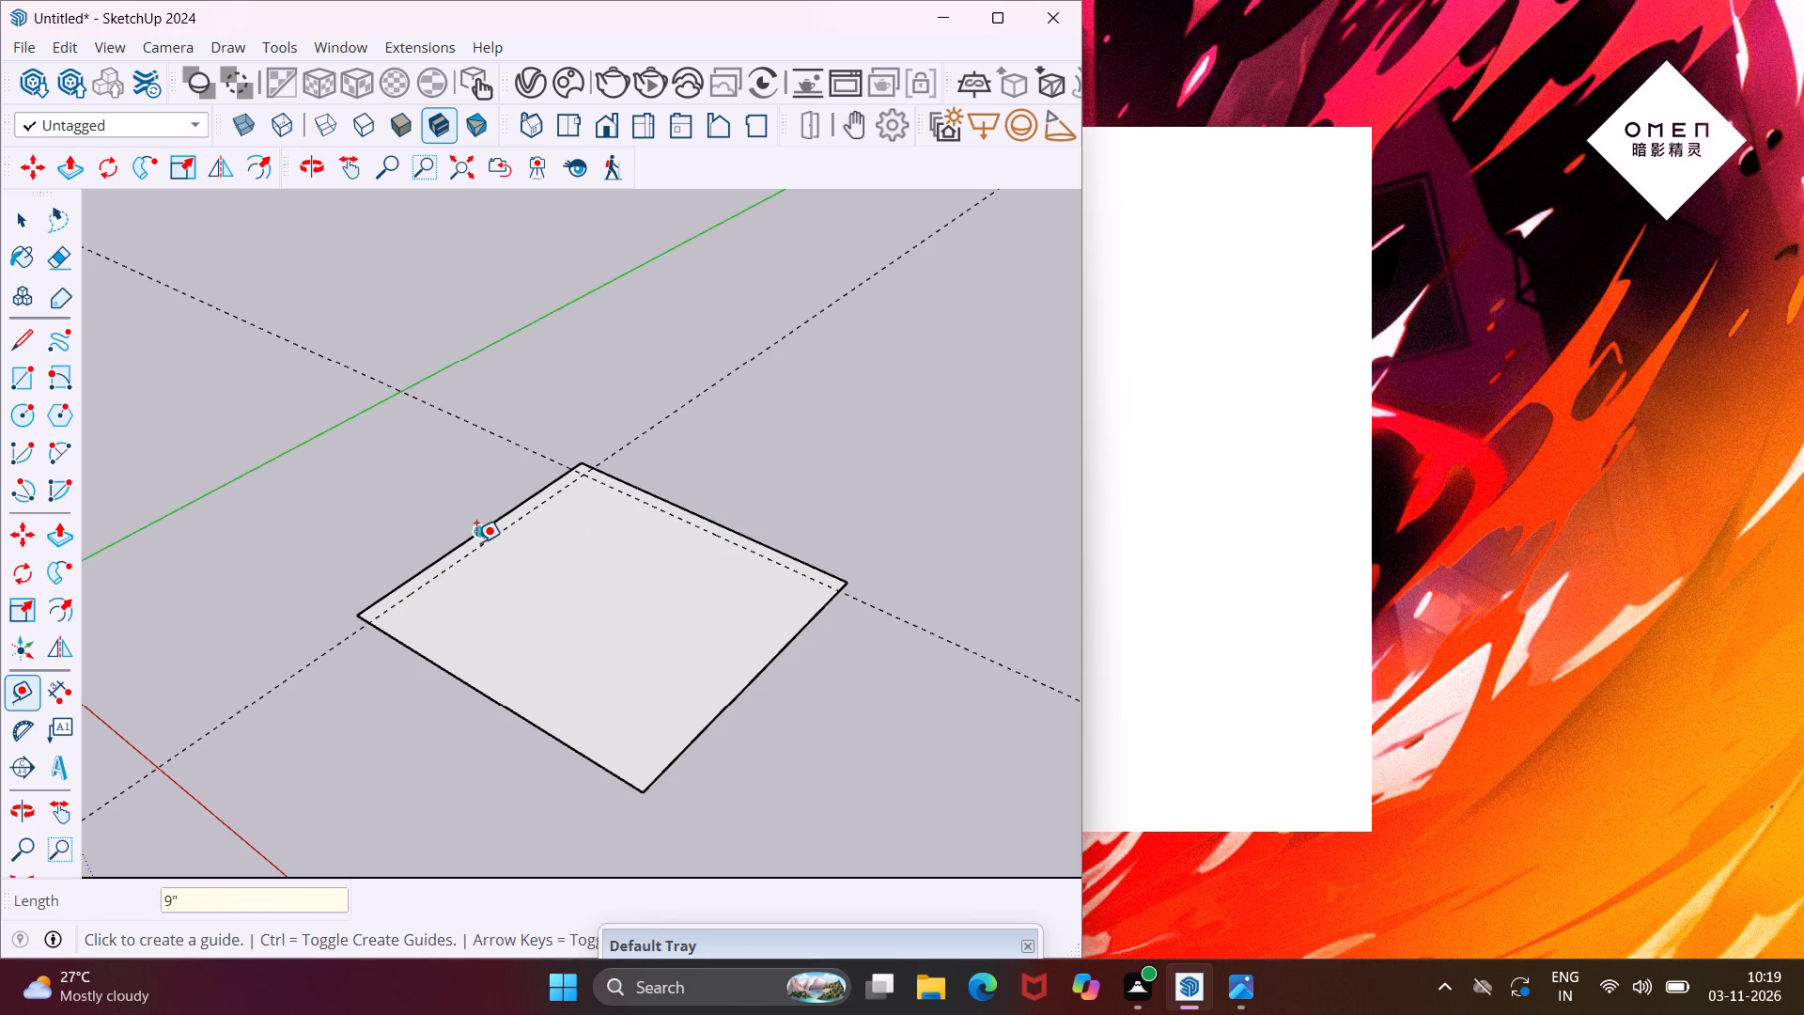
Place two more guides, each offset 2' inward from one of the 9" guides.
left_click(485, 548)
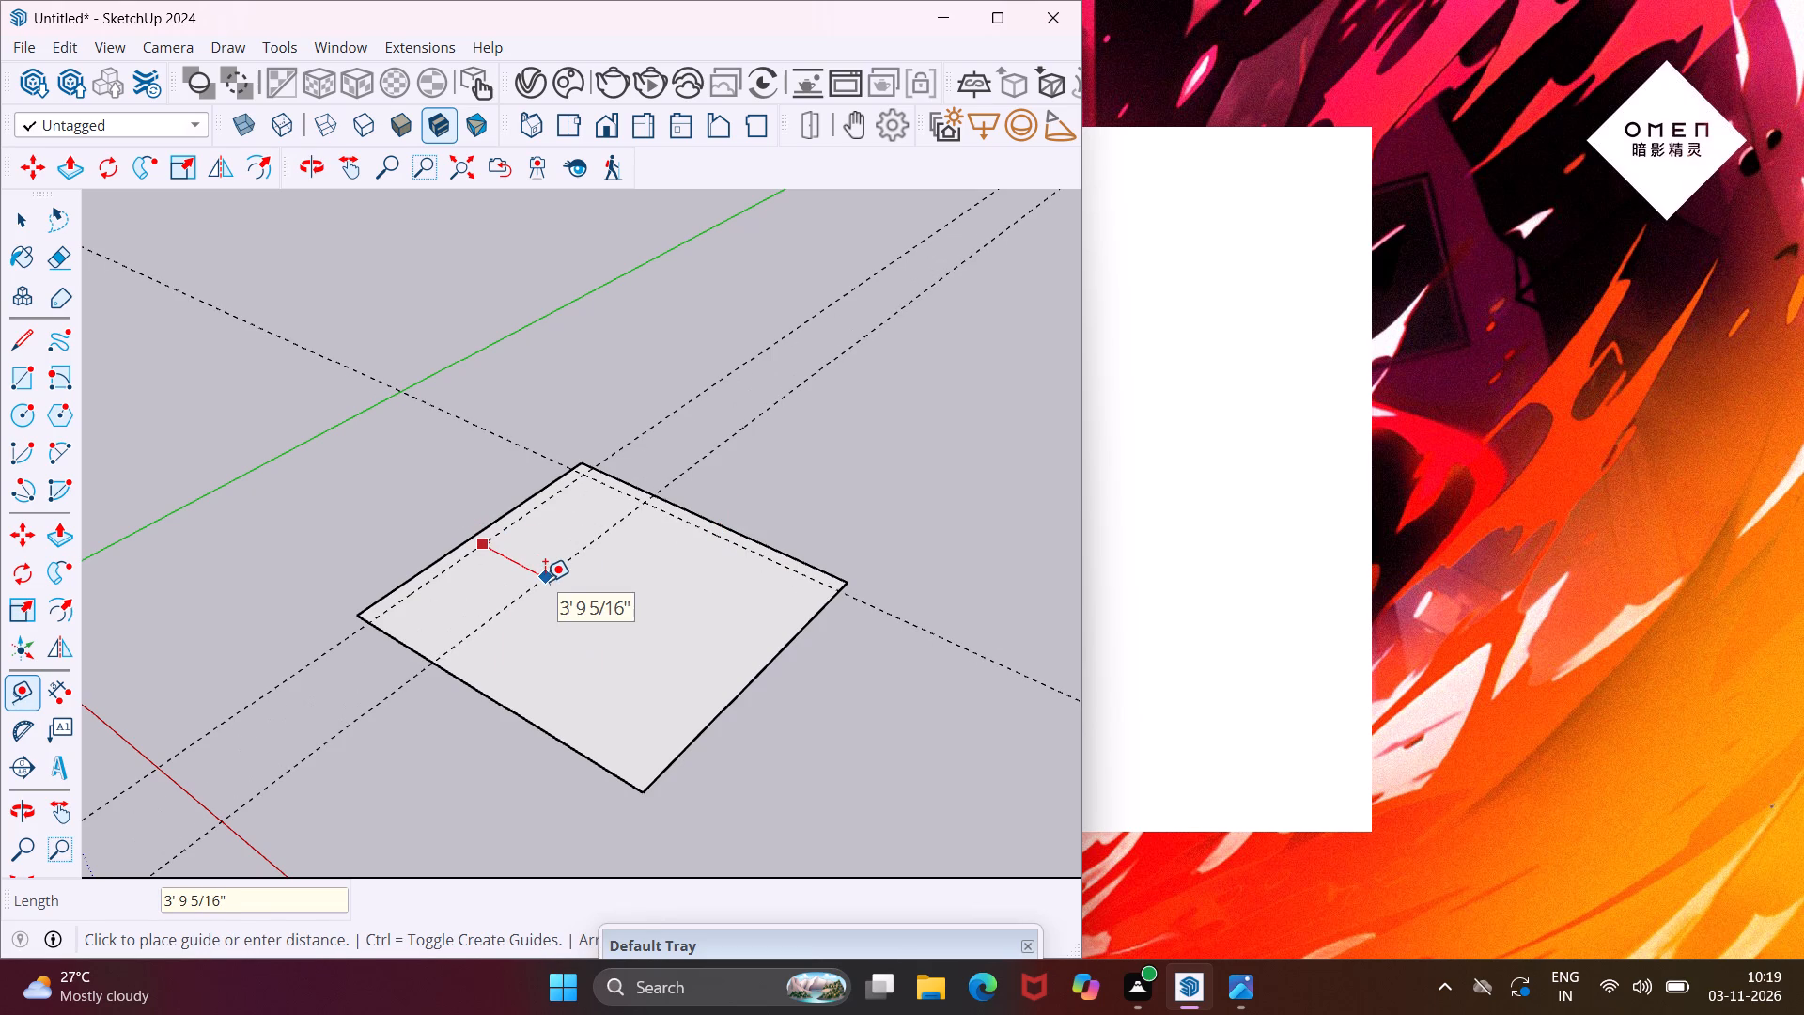
type("2'")
key("Return")
scroll(545, 581, "up", 2)
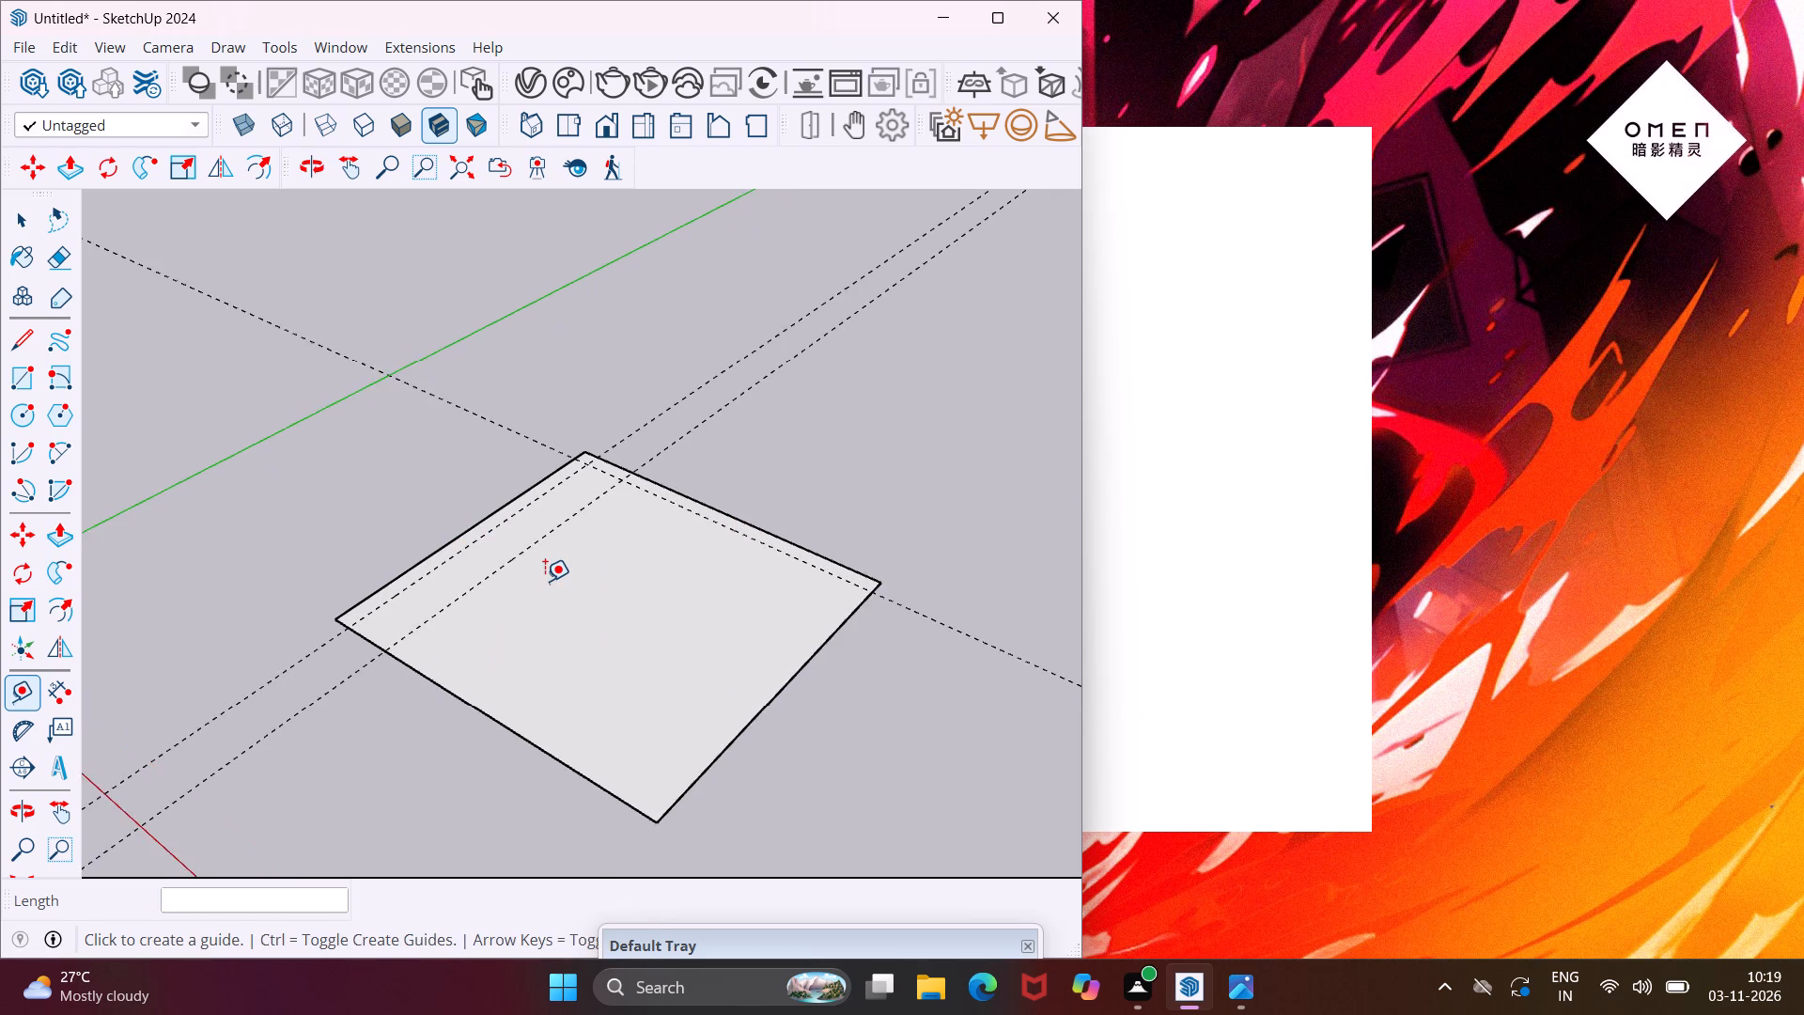
scroll(545, 581, "up", 2)
left_click(829, 529)
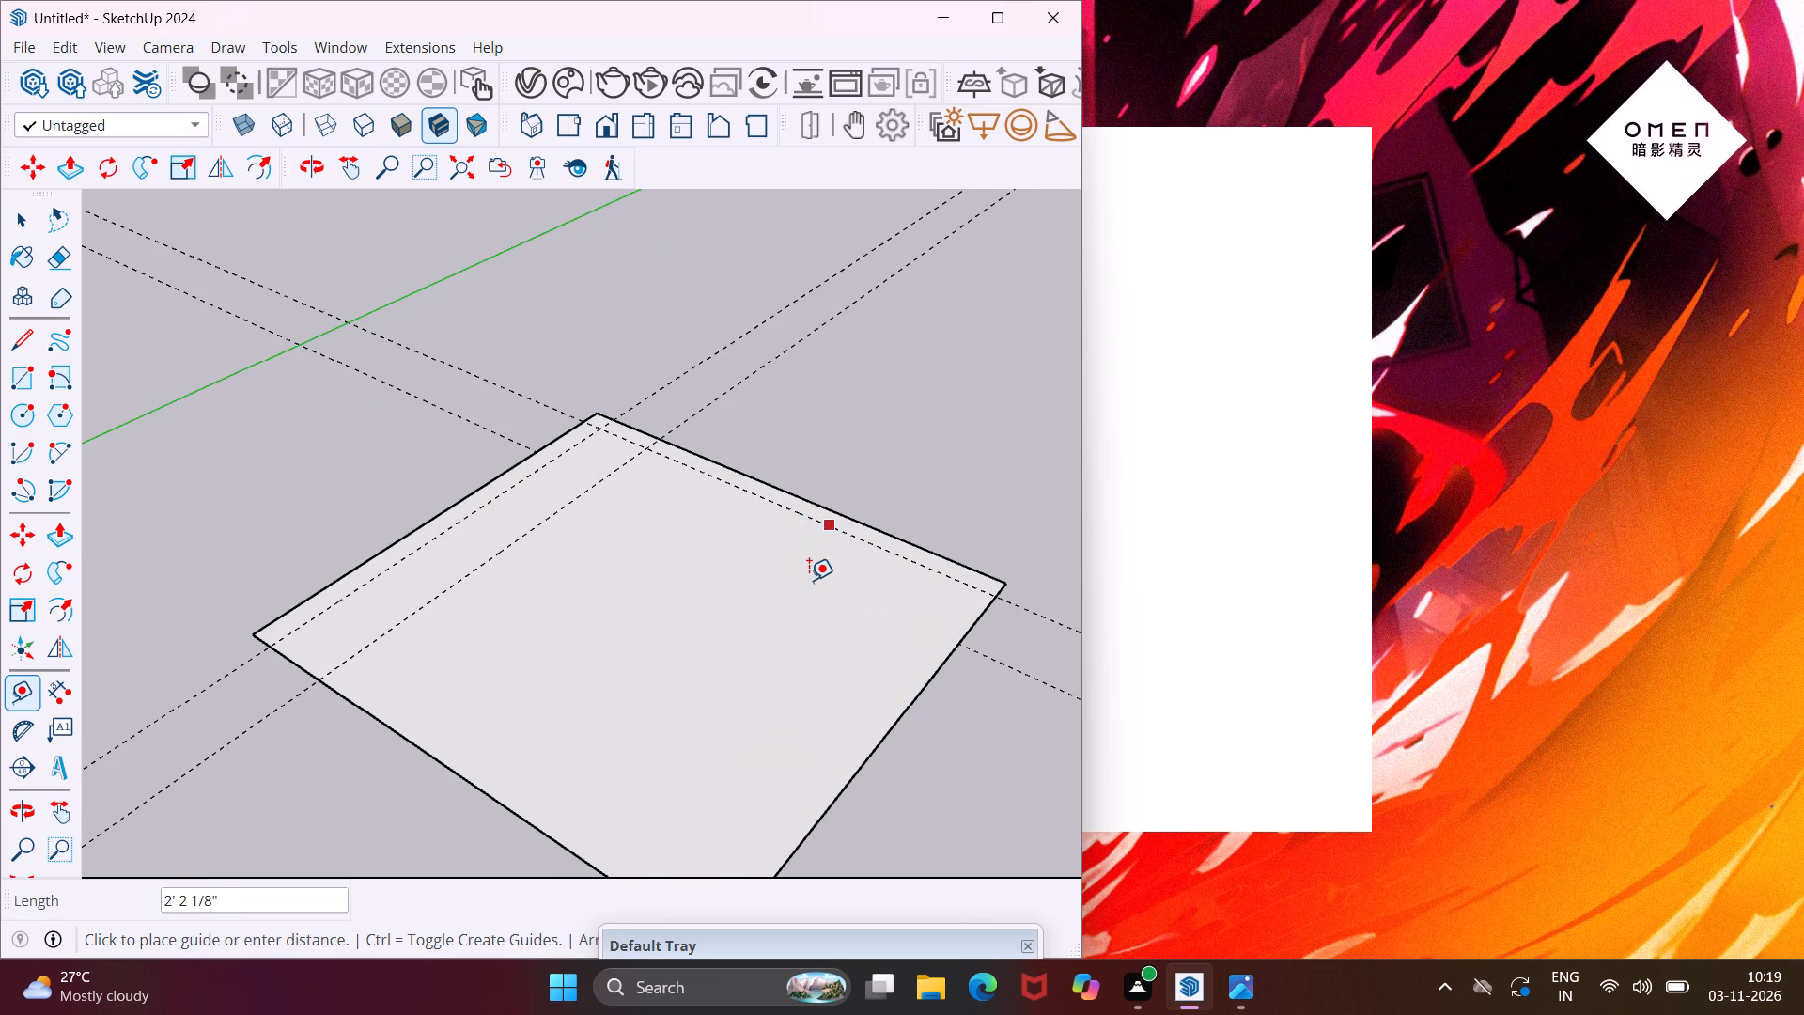
type("2'")
key("Return")
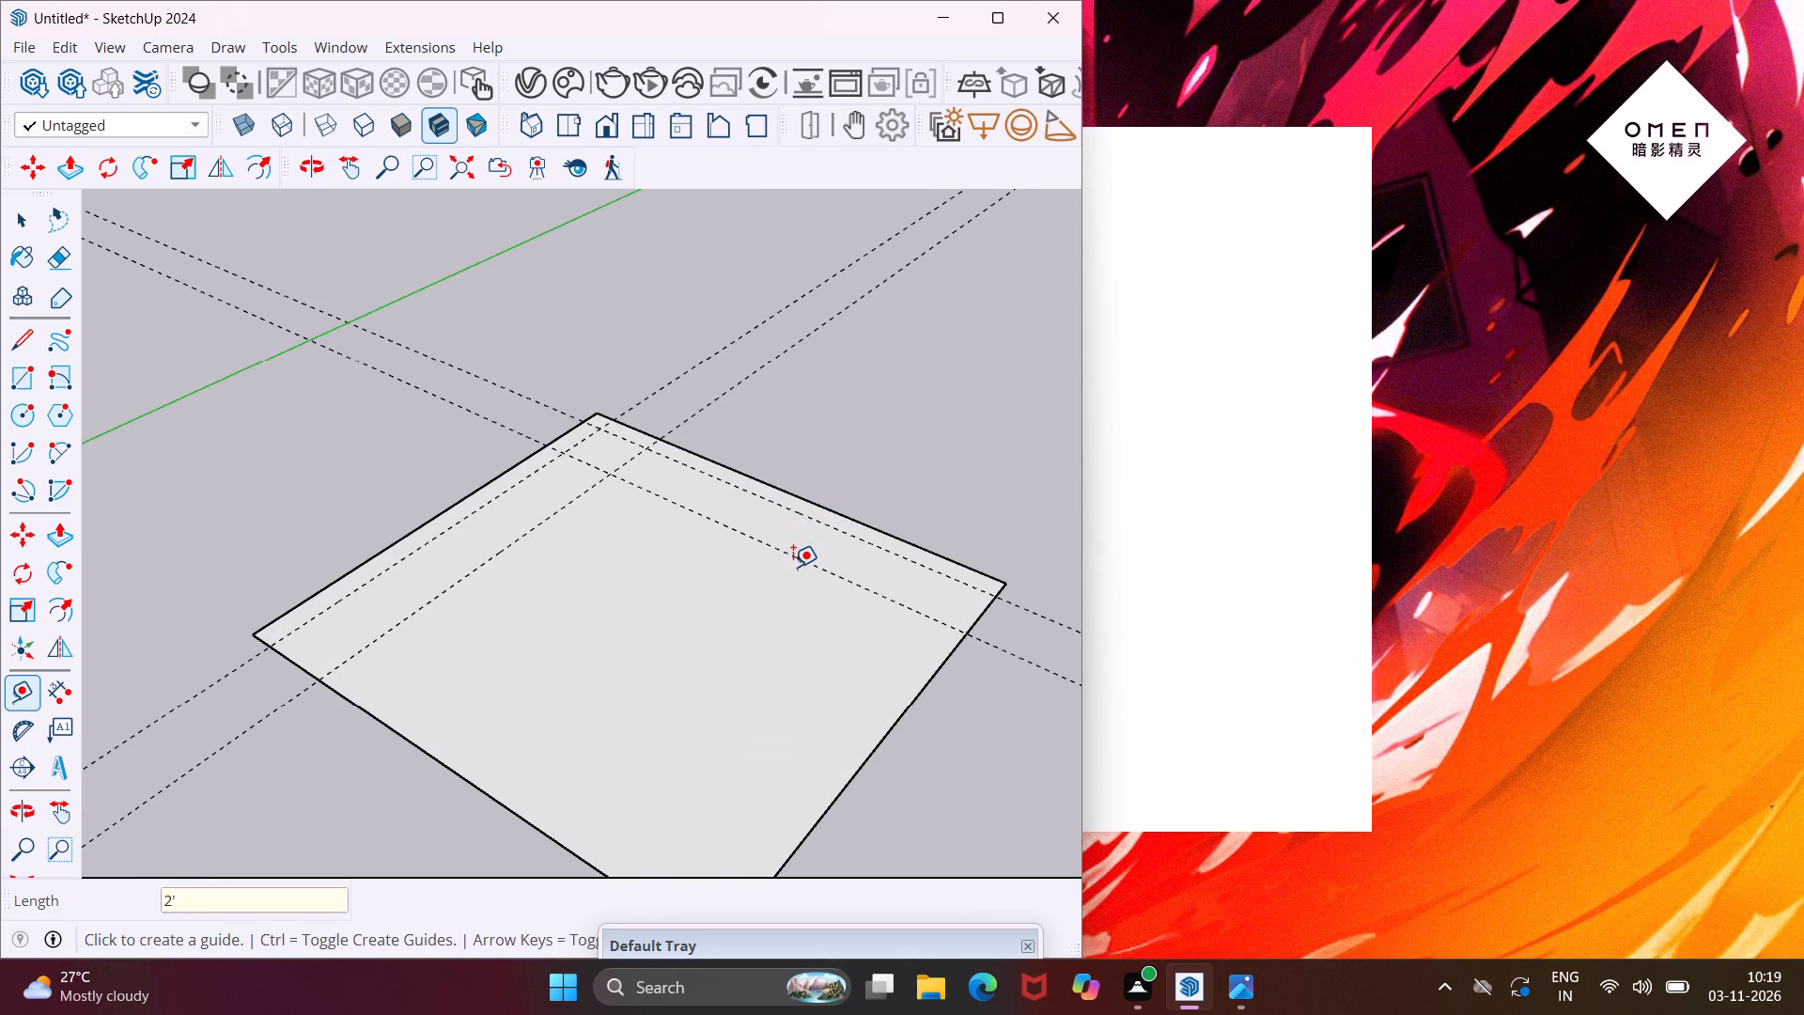
Open the pink-countertop kitchen photo from the elevation folder in Downloads and dock it side by side with the SketchUp model.
left_click(933, 1000)
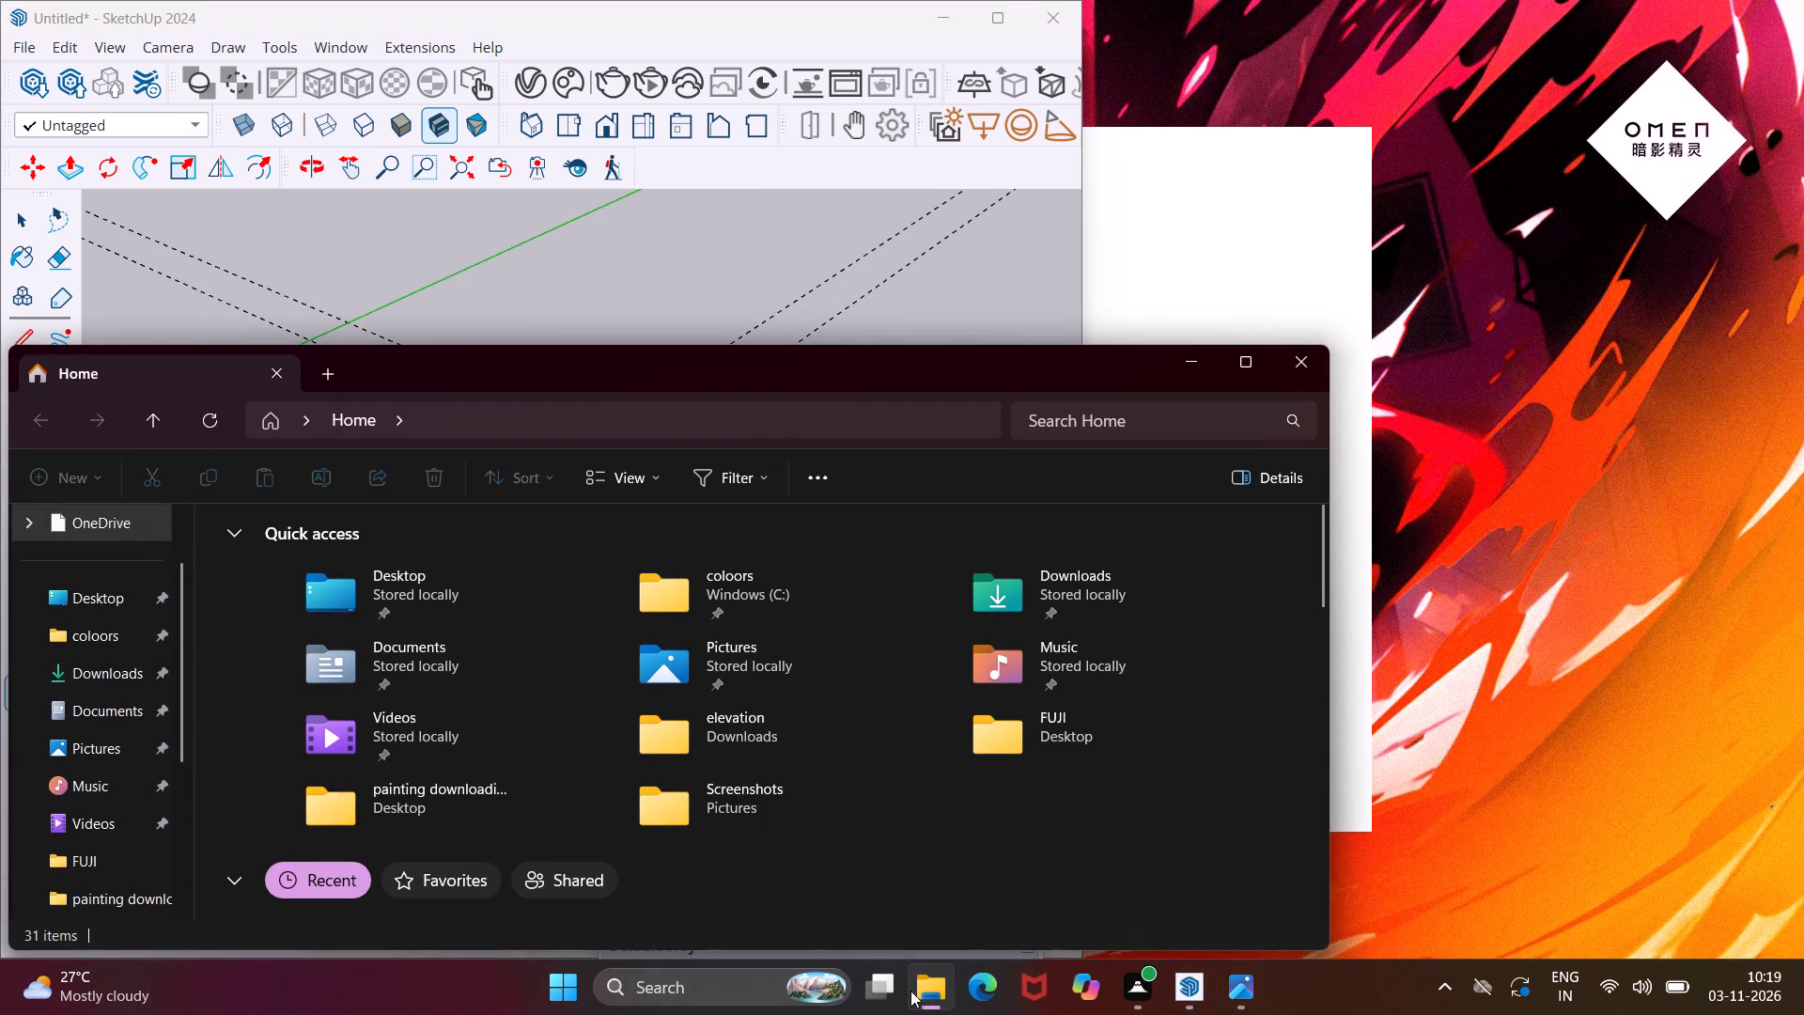
left_click(147, 662)
left_click(365, 608)
left_click(365, 608)
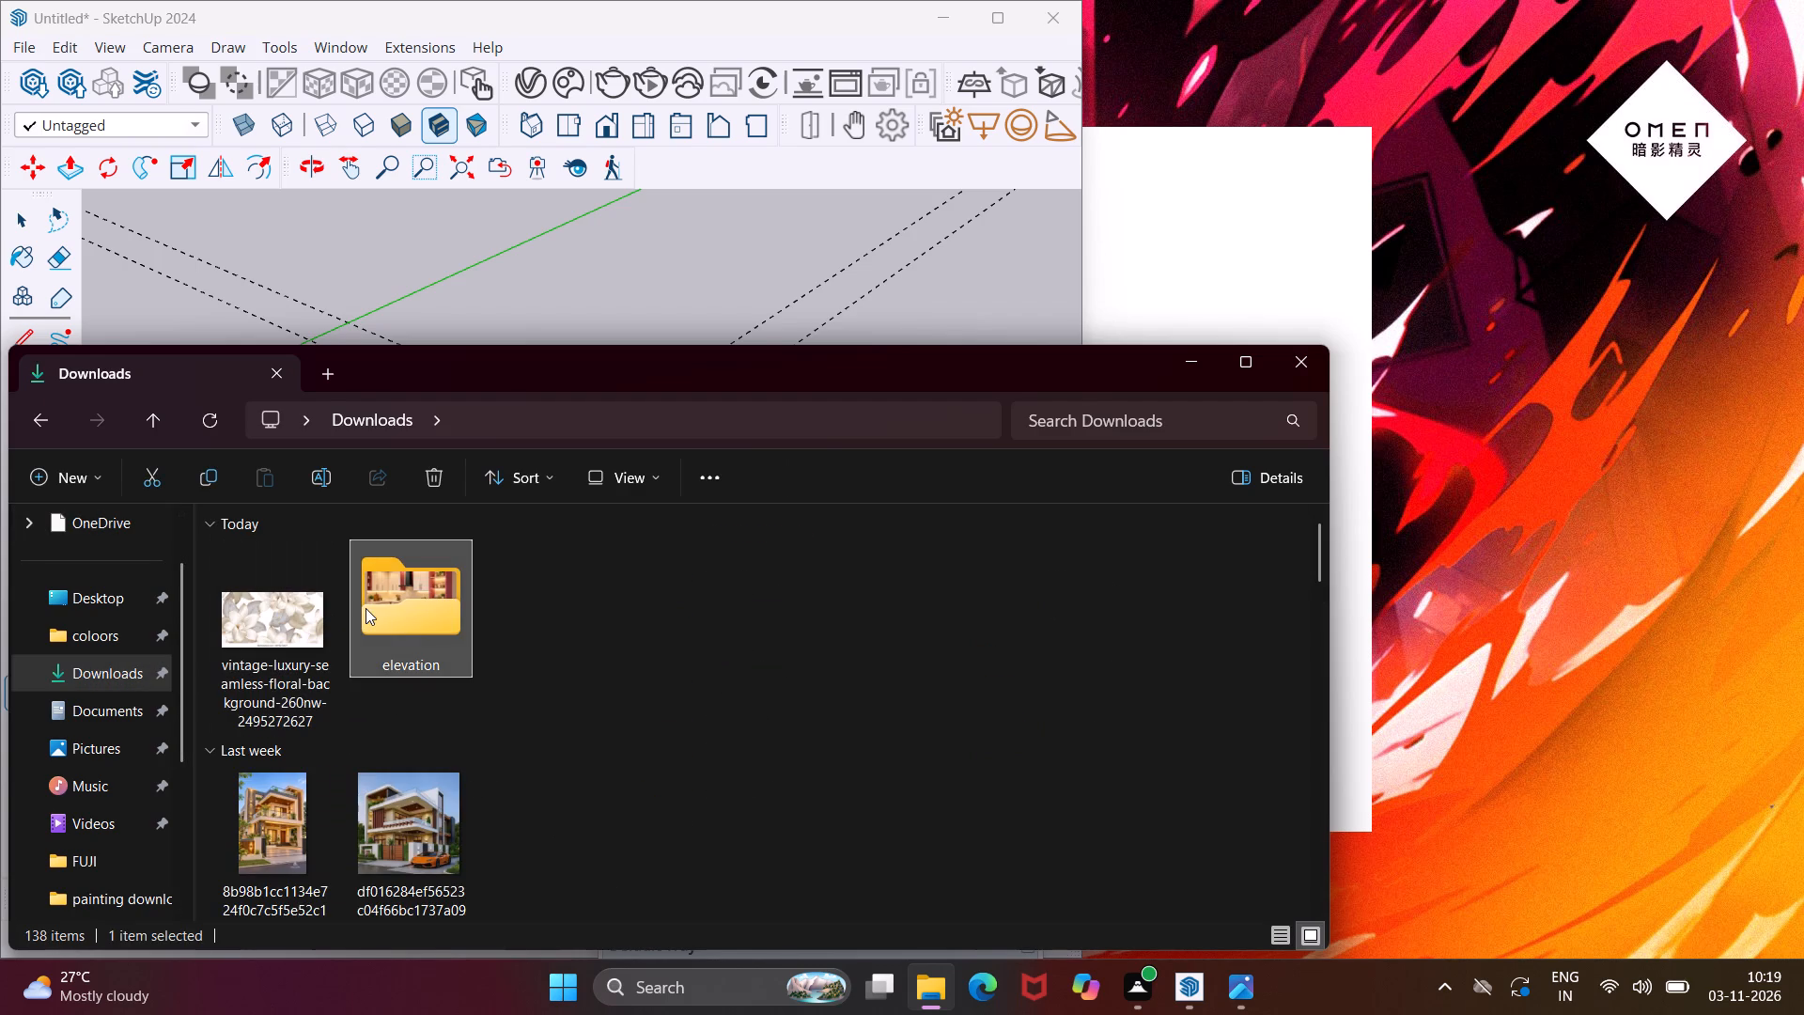
double_click(542, 624)
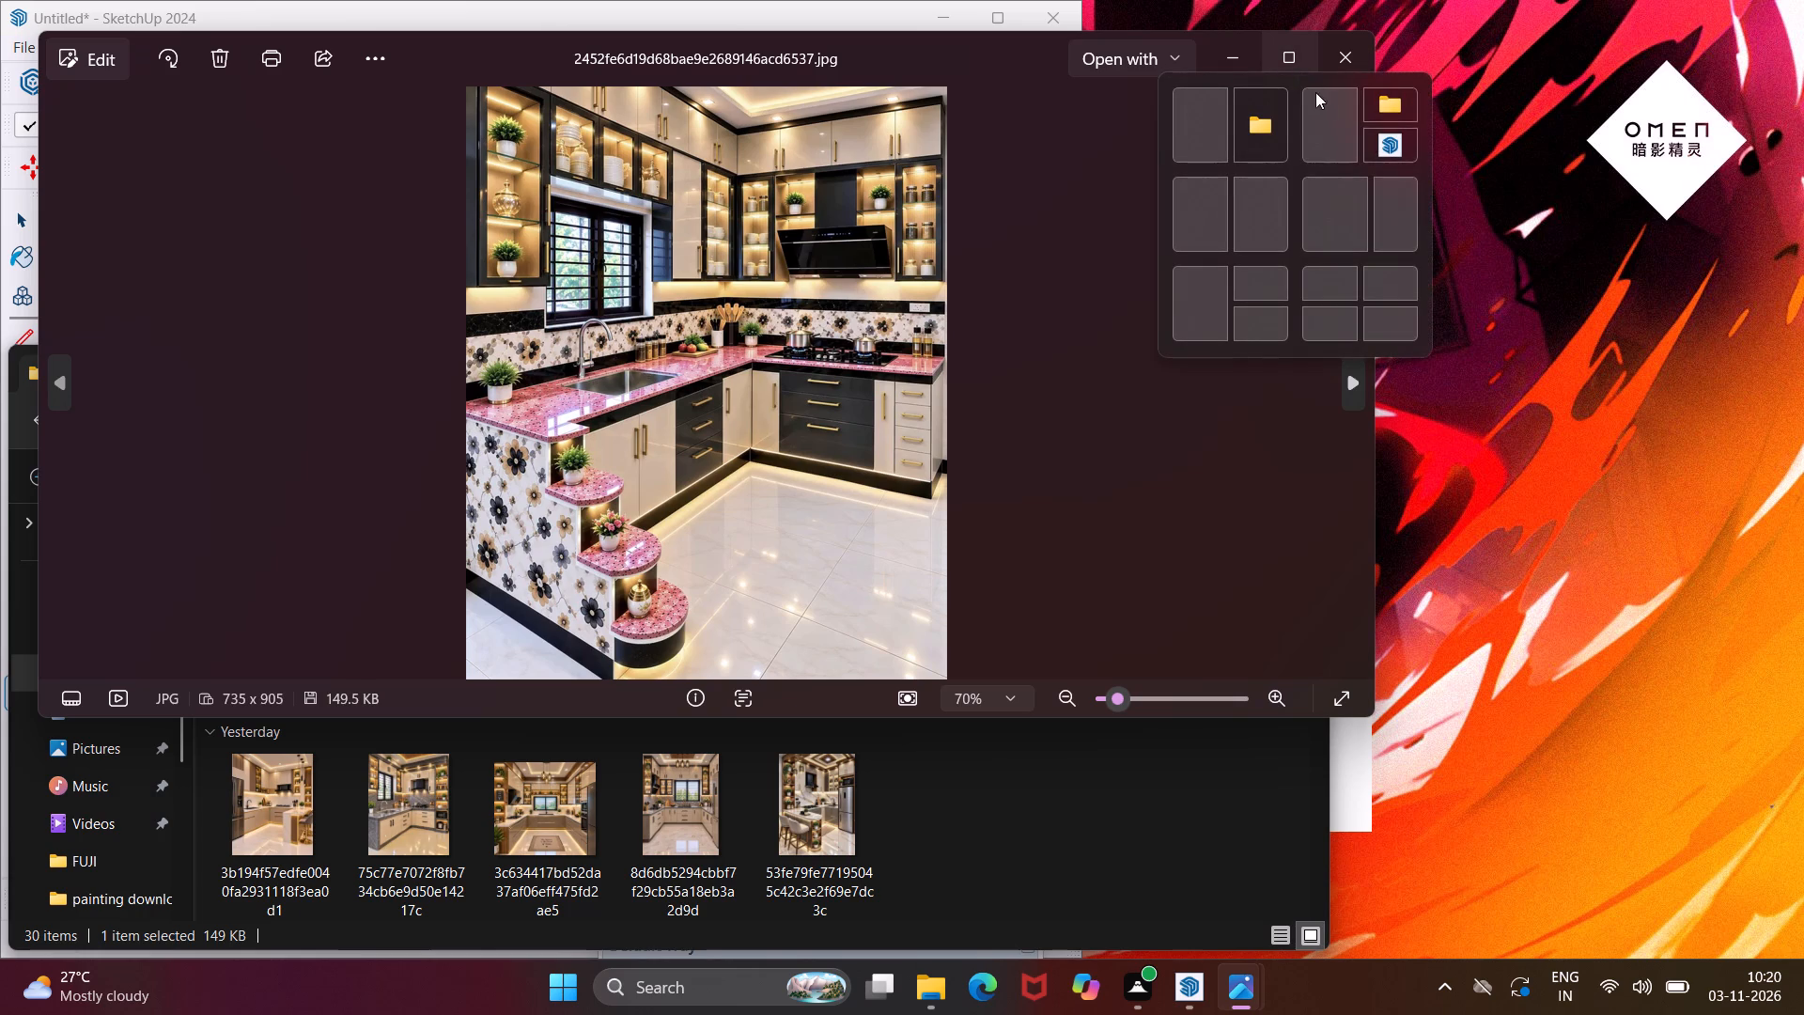
left_click(1407, 216)
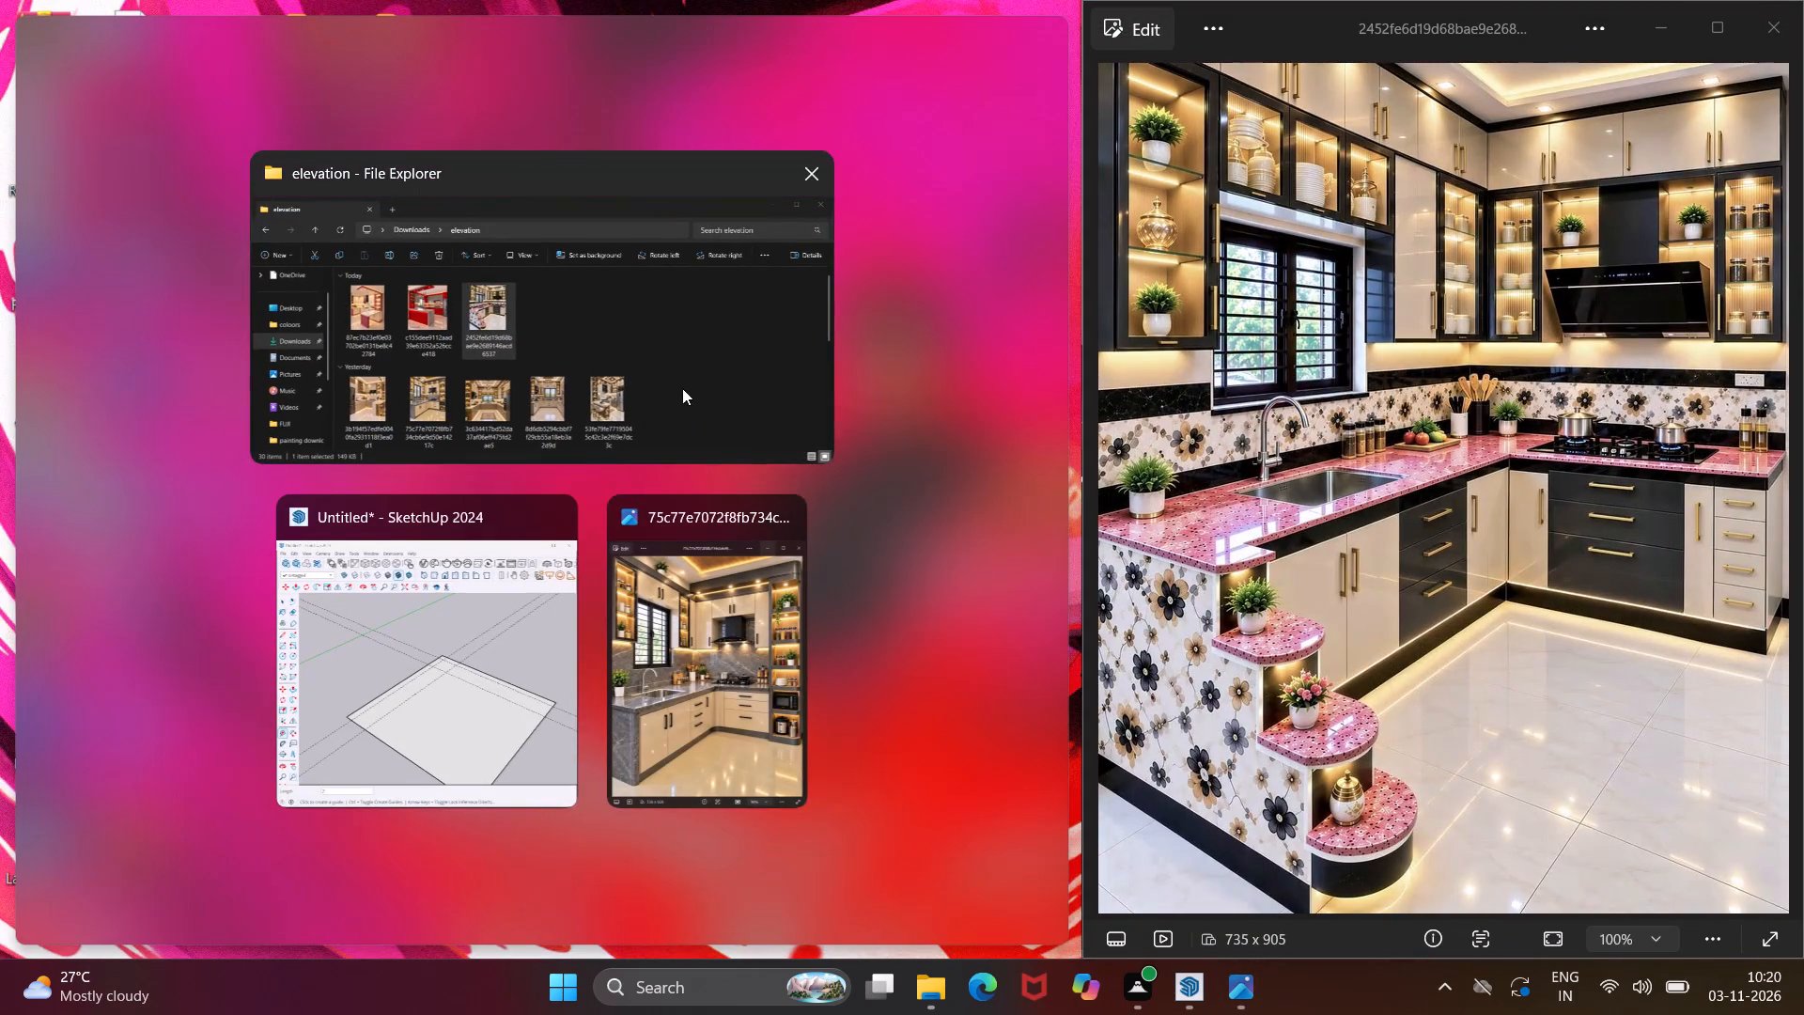
left_click(503, 672)
Draw a 9" wide wall footprint rectangle along one full back edge of the floor, out to its 9" guide.
scroll(473, 675, "down", 1)
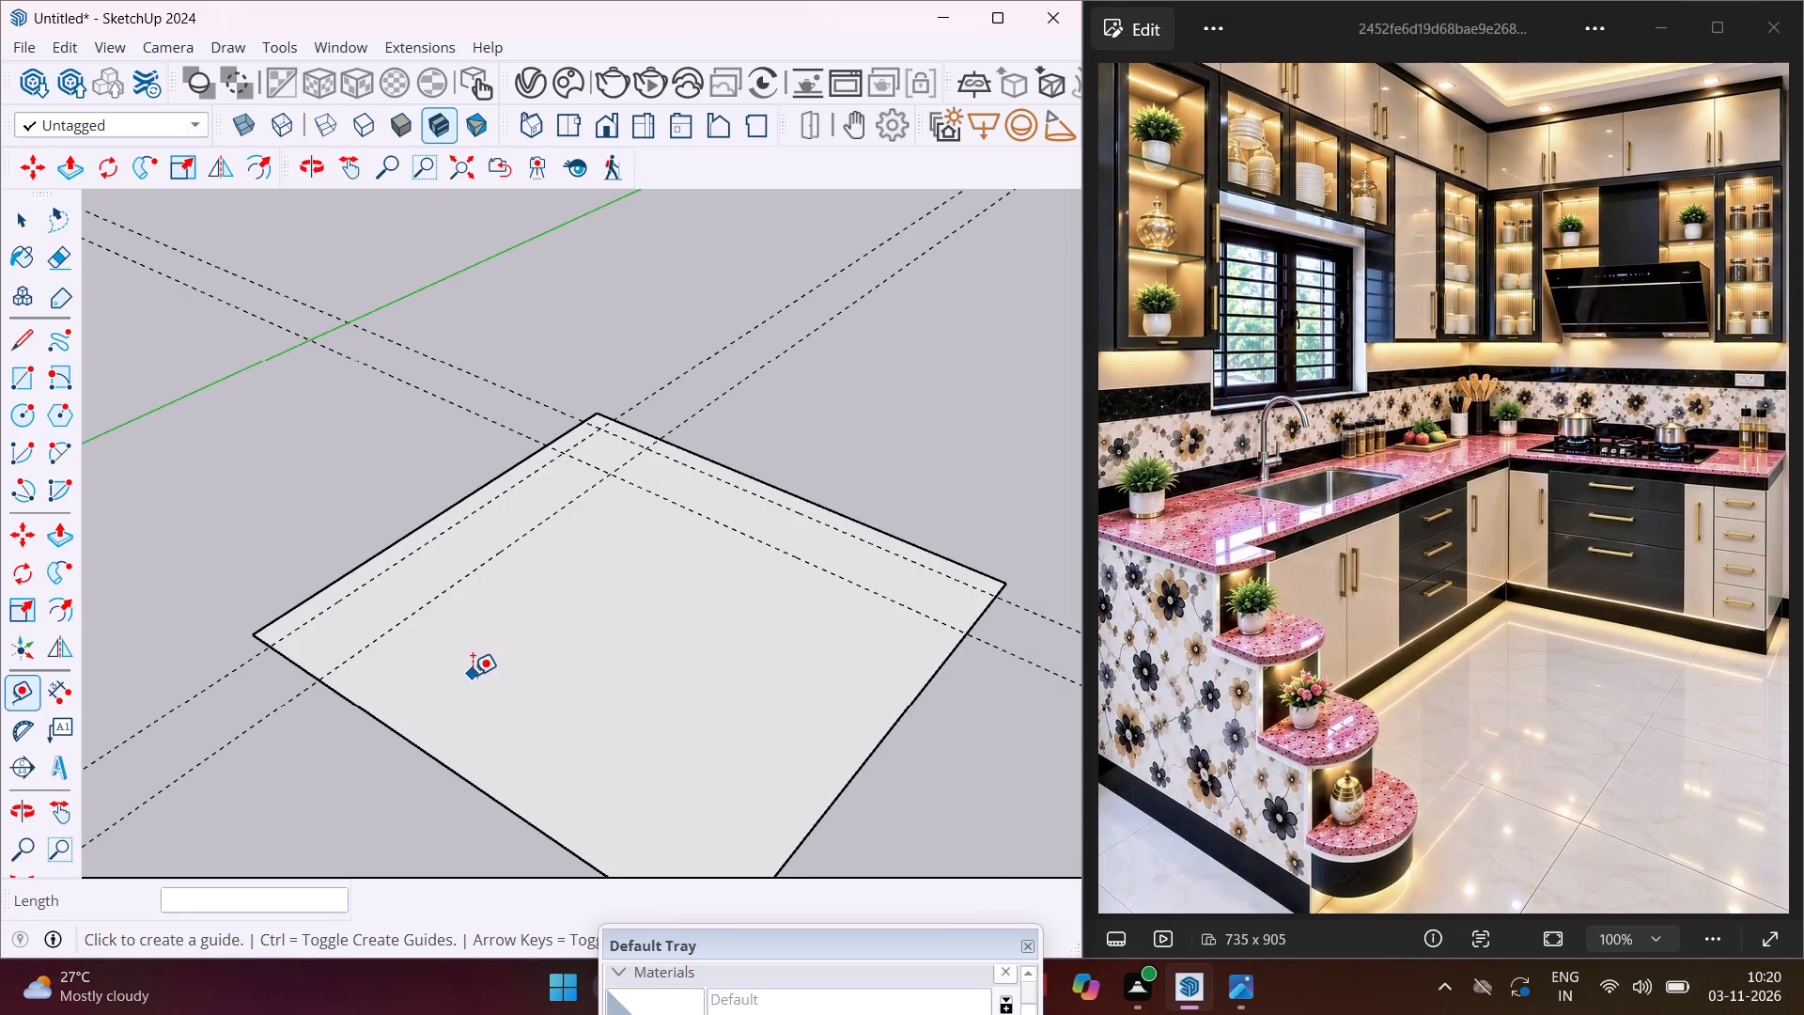
scroll(473, 675, "down", 1)
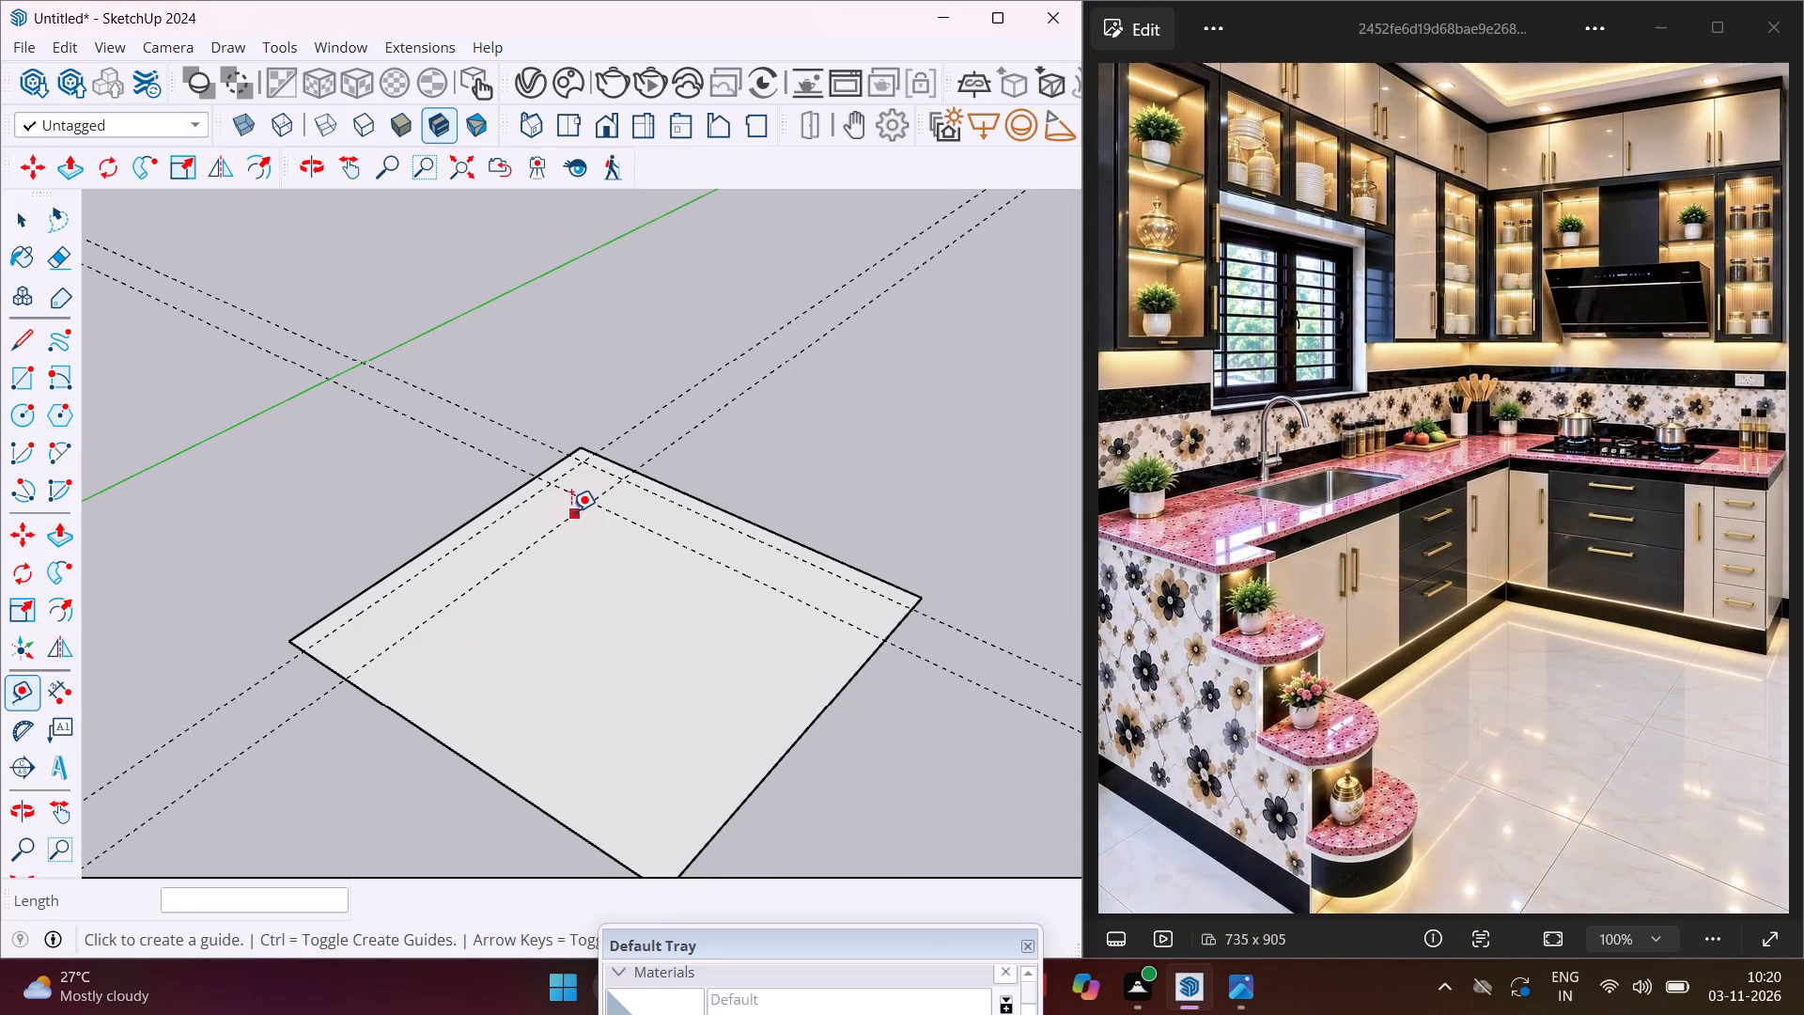
middle_click_drag(571, 511, 521, 660)
scroll(479, 553, "up", 1)
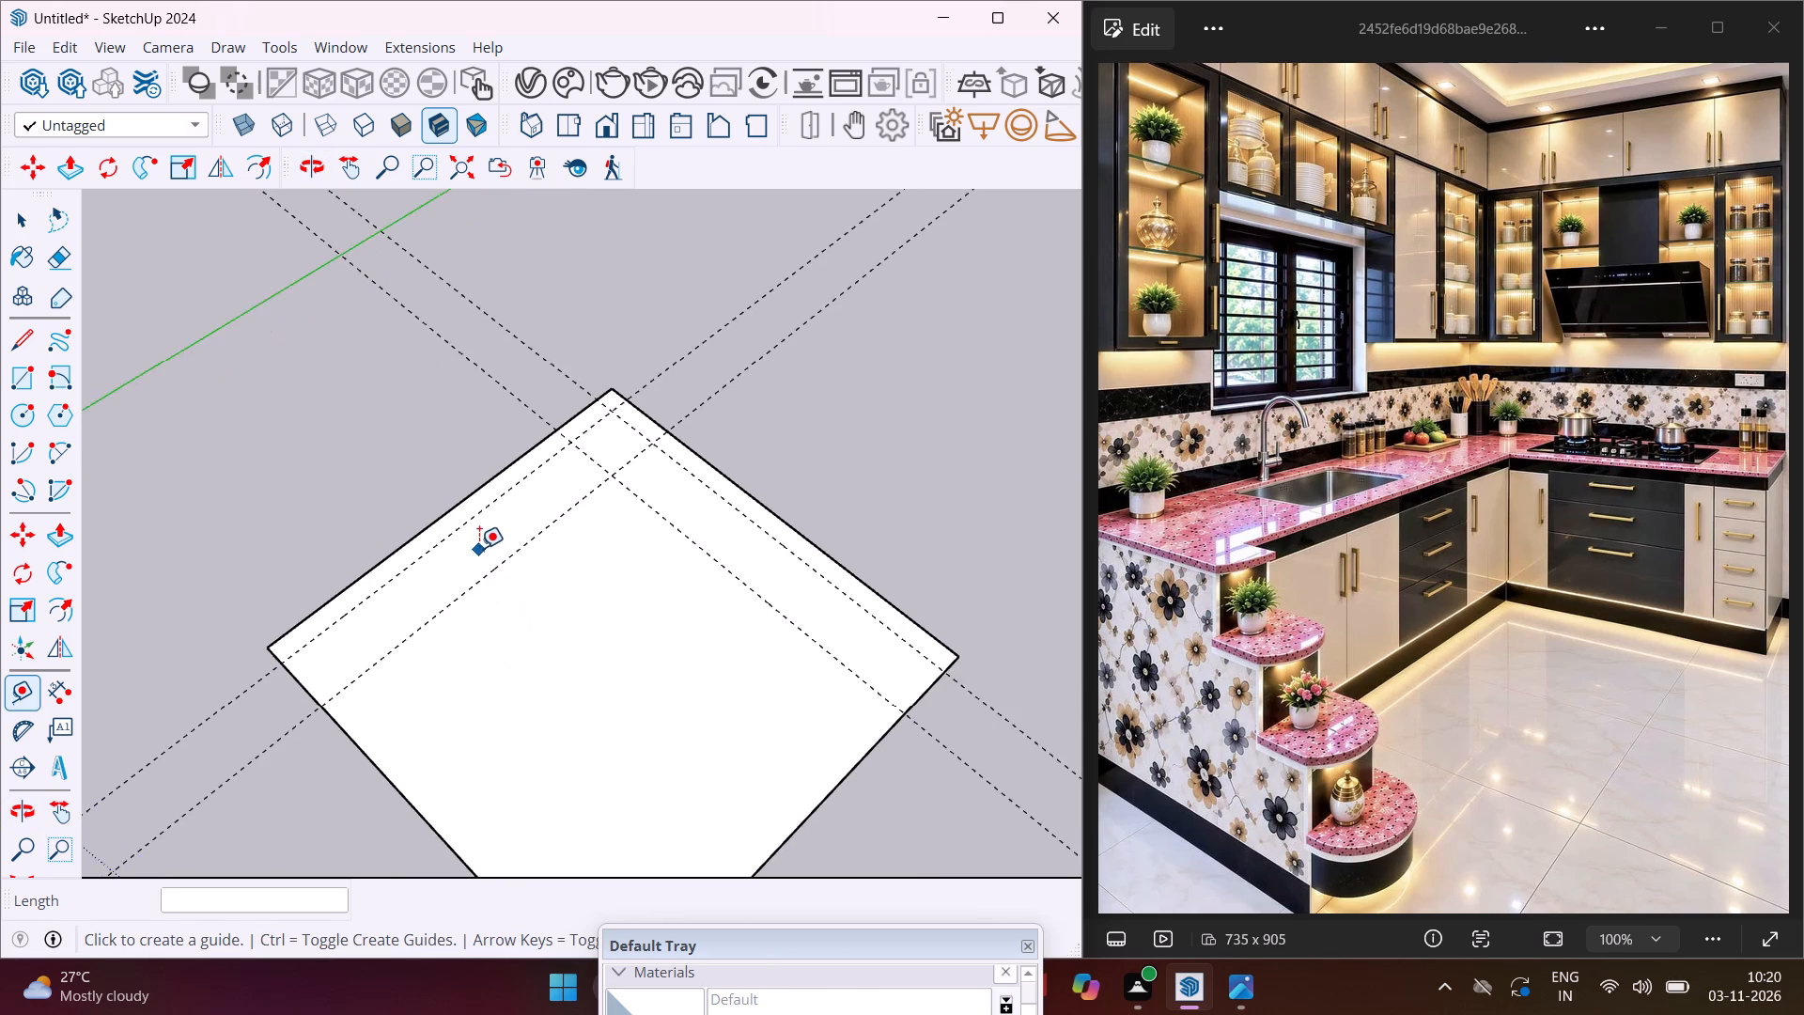
scroll(479, 548, "up", 2)
key("Escape")
key("space")
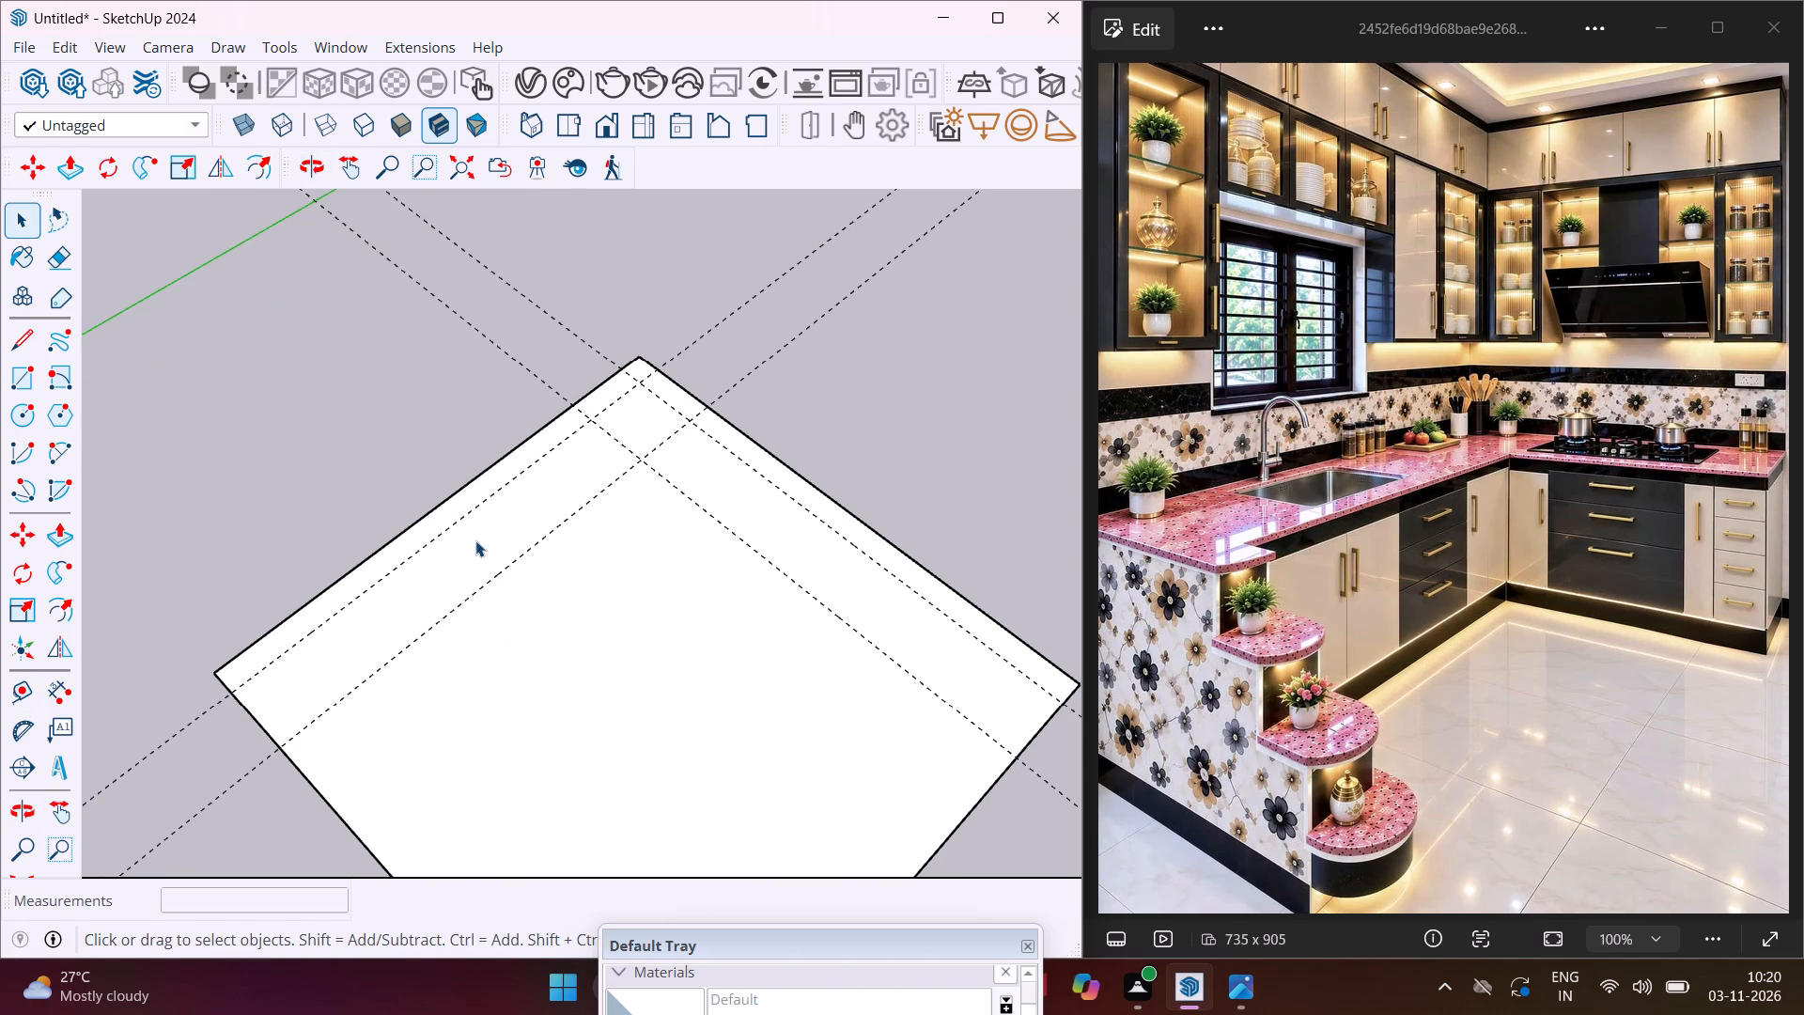
scroll(483, 541, "down", 1)
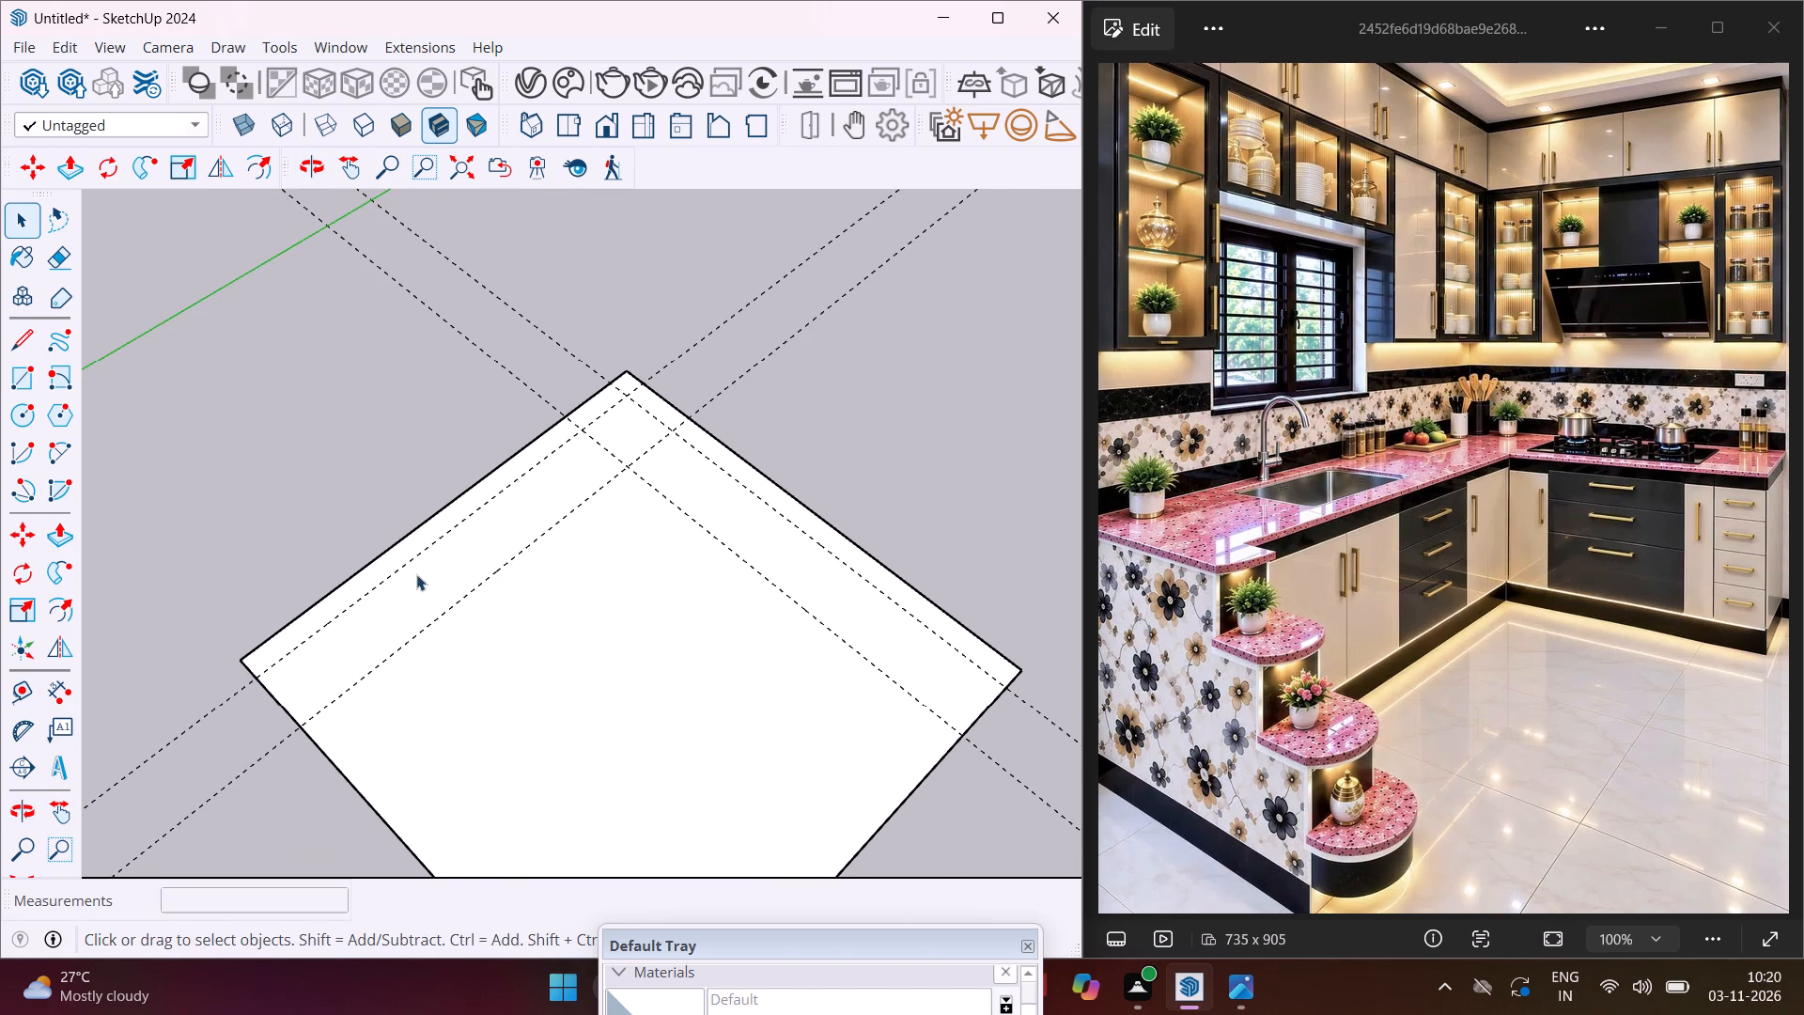
middle_click_drag(416, 574, 348, 523)
scroll(385, 569, "down", 2)
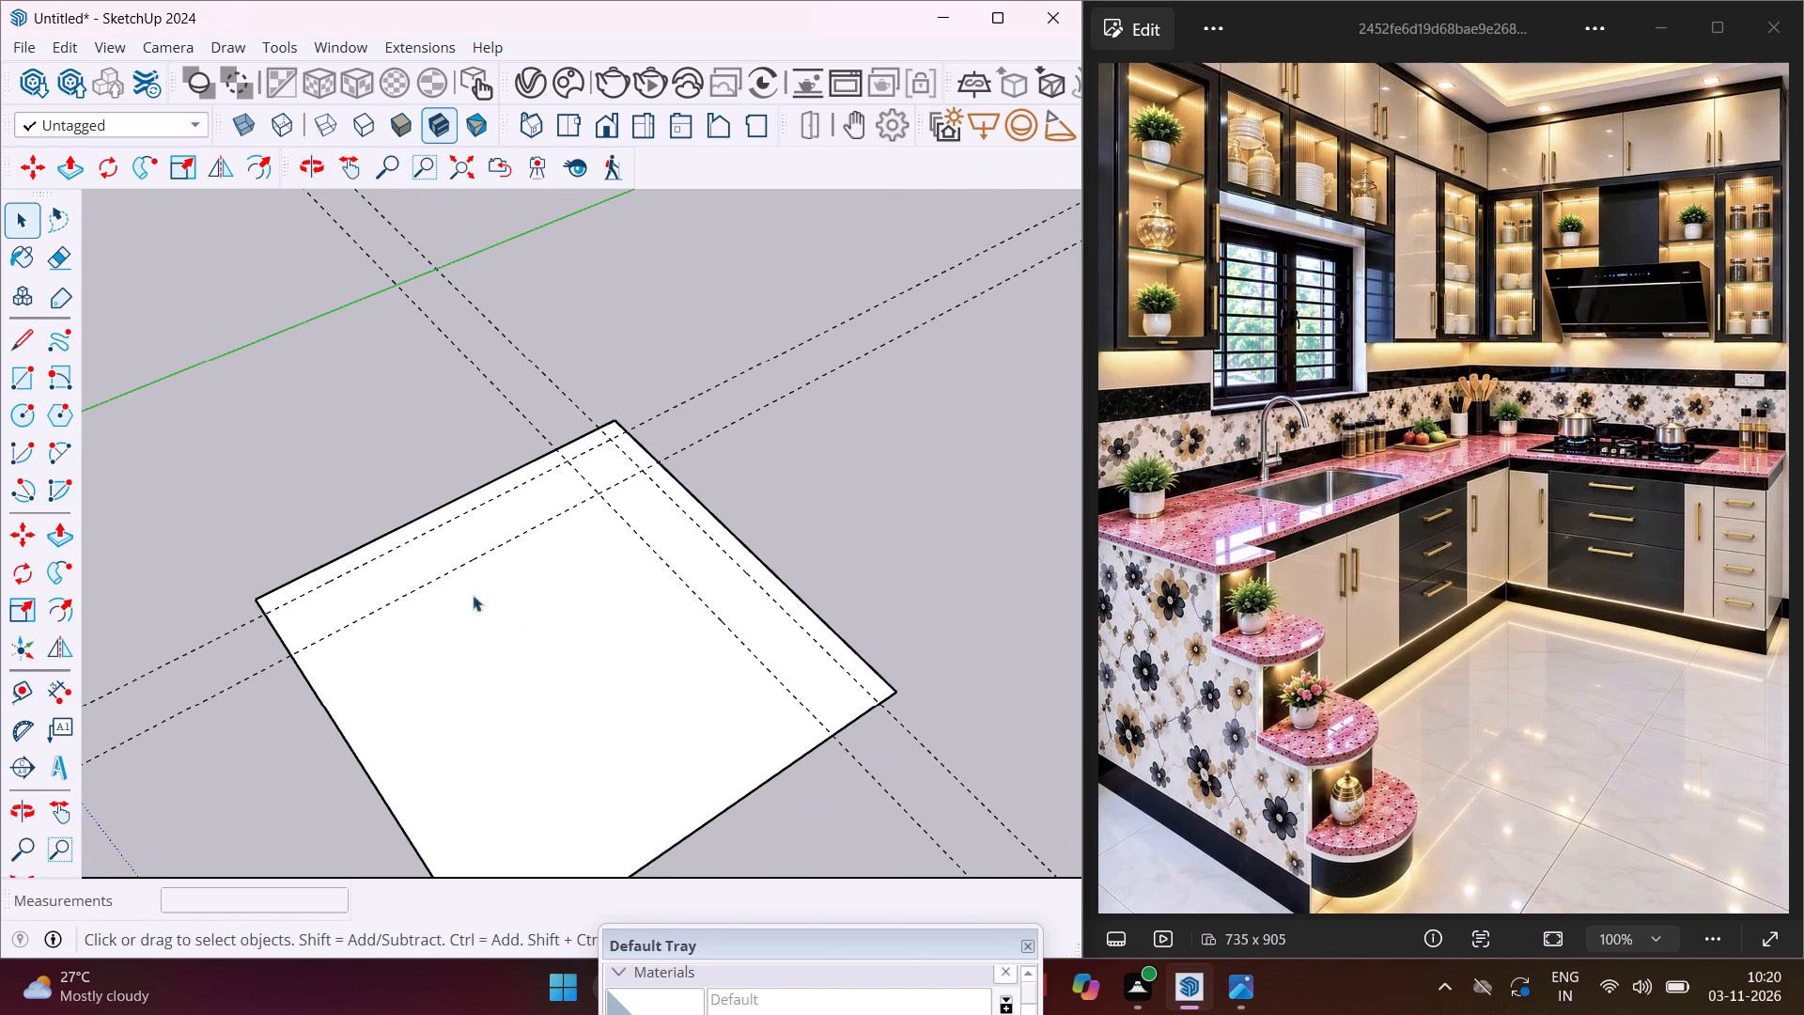
left_click(35, 388)
scroll(527, 514, "up", 4)
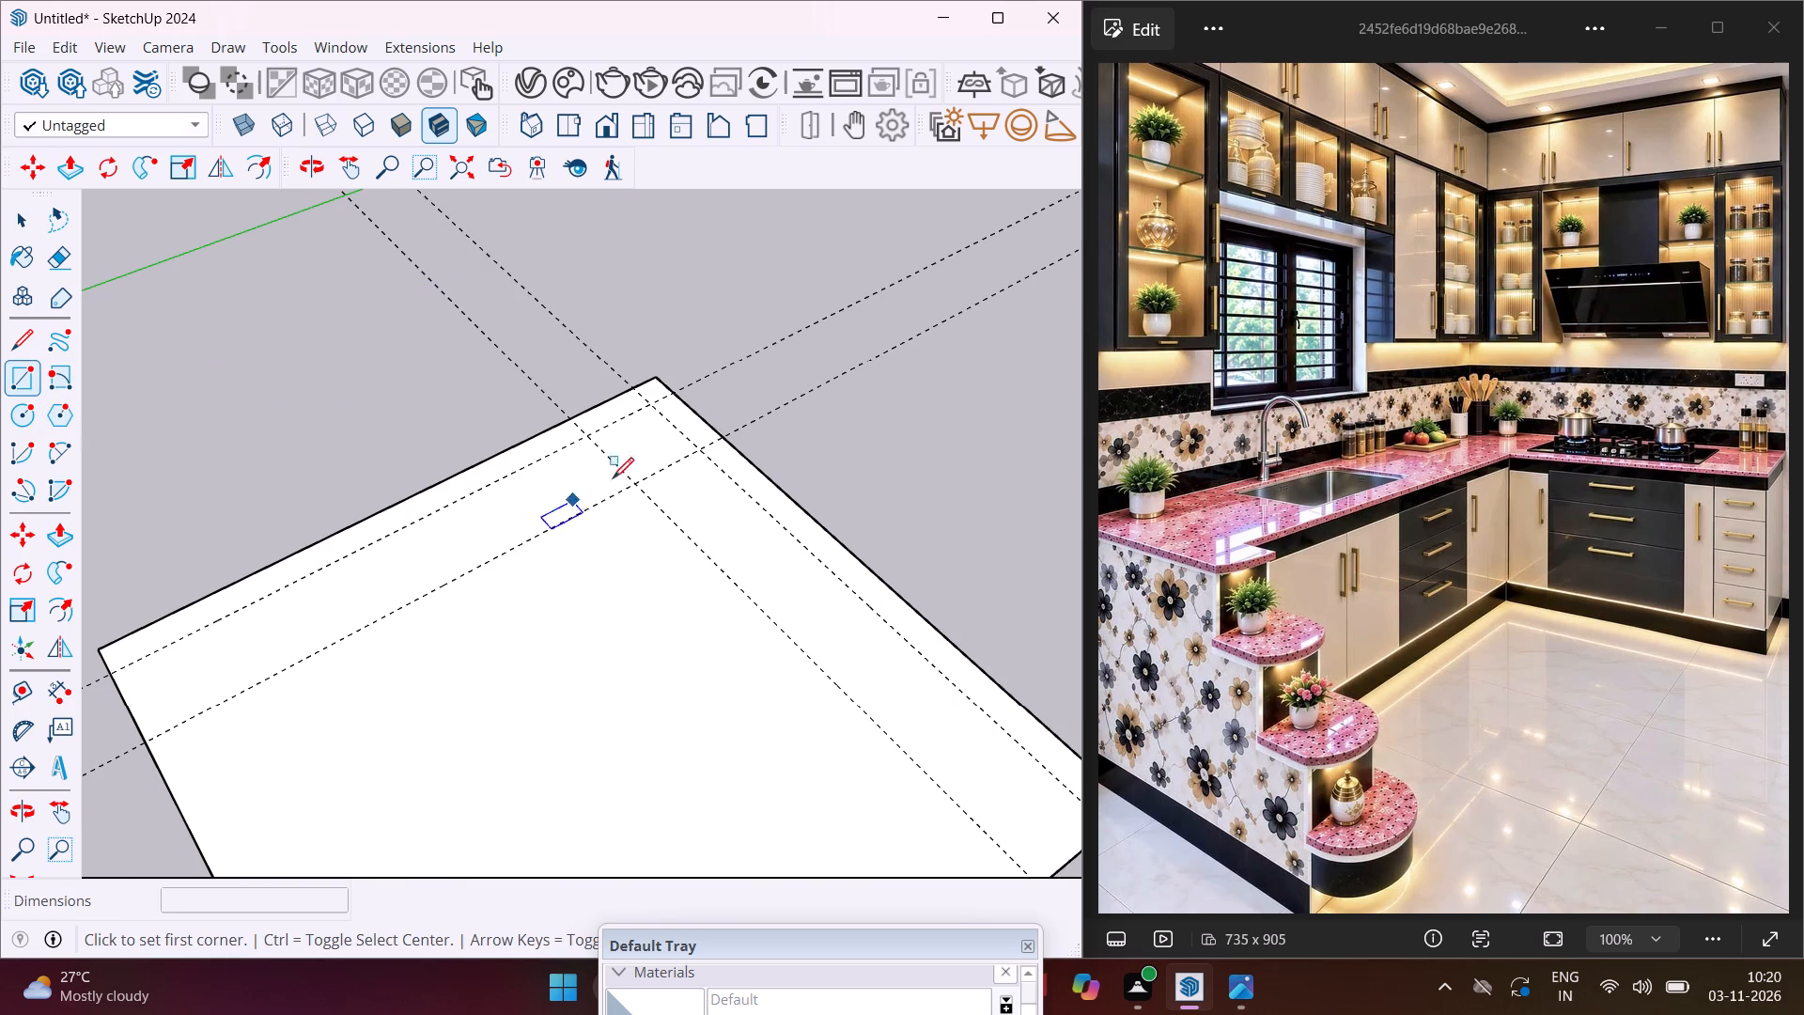
left_click(652, 409)
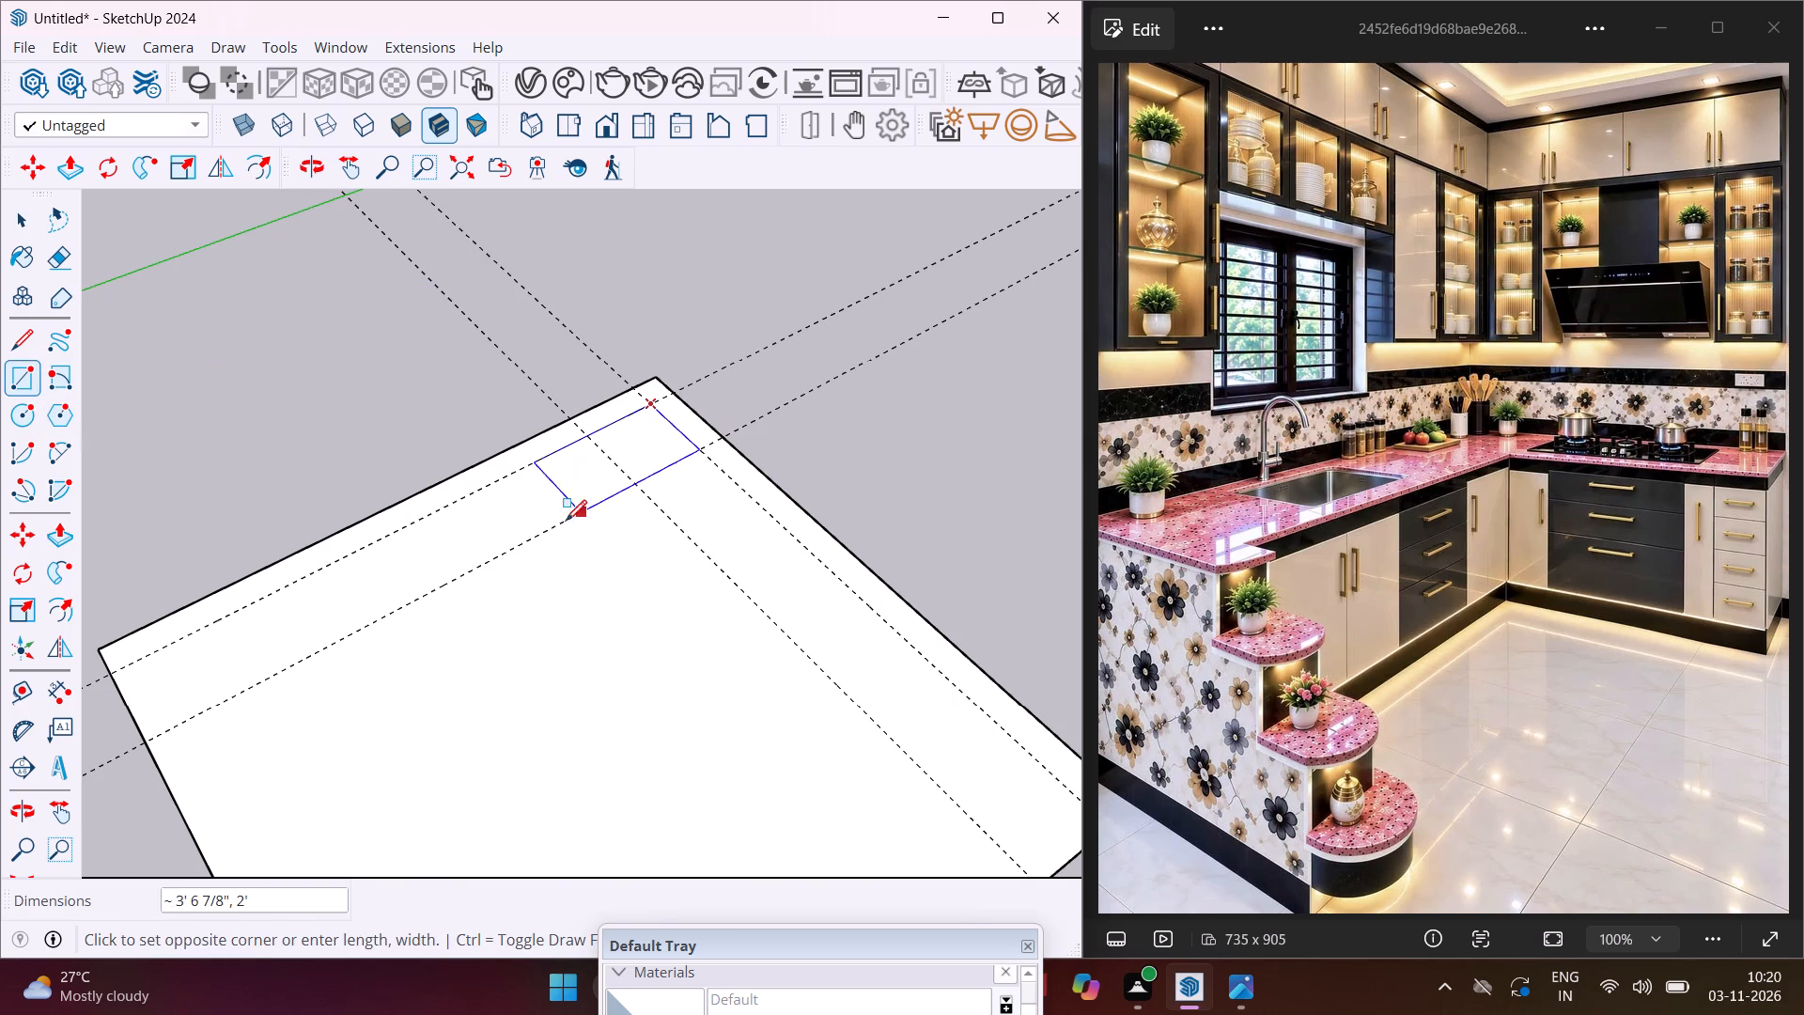
key("Escape")
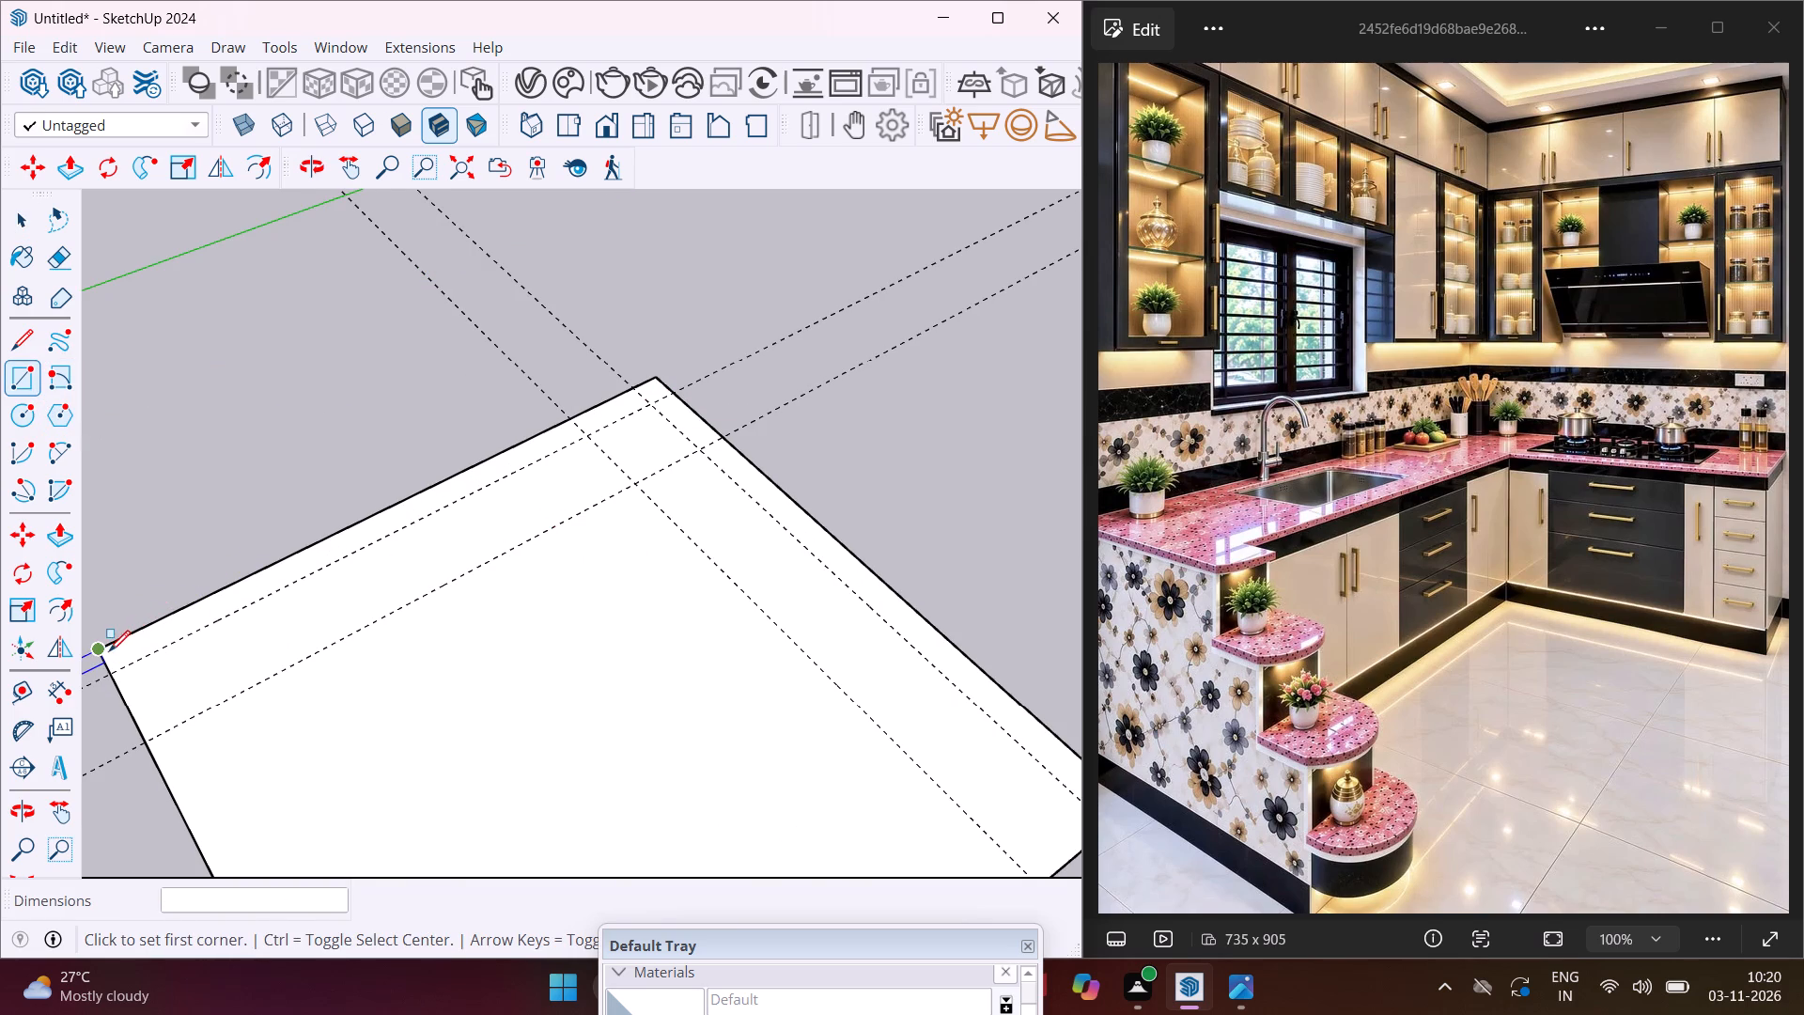
left_click(104, 651)
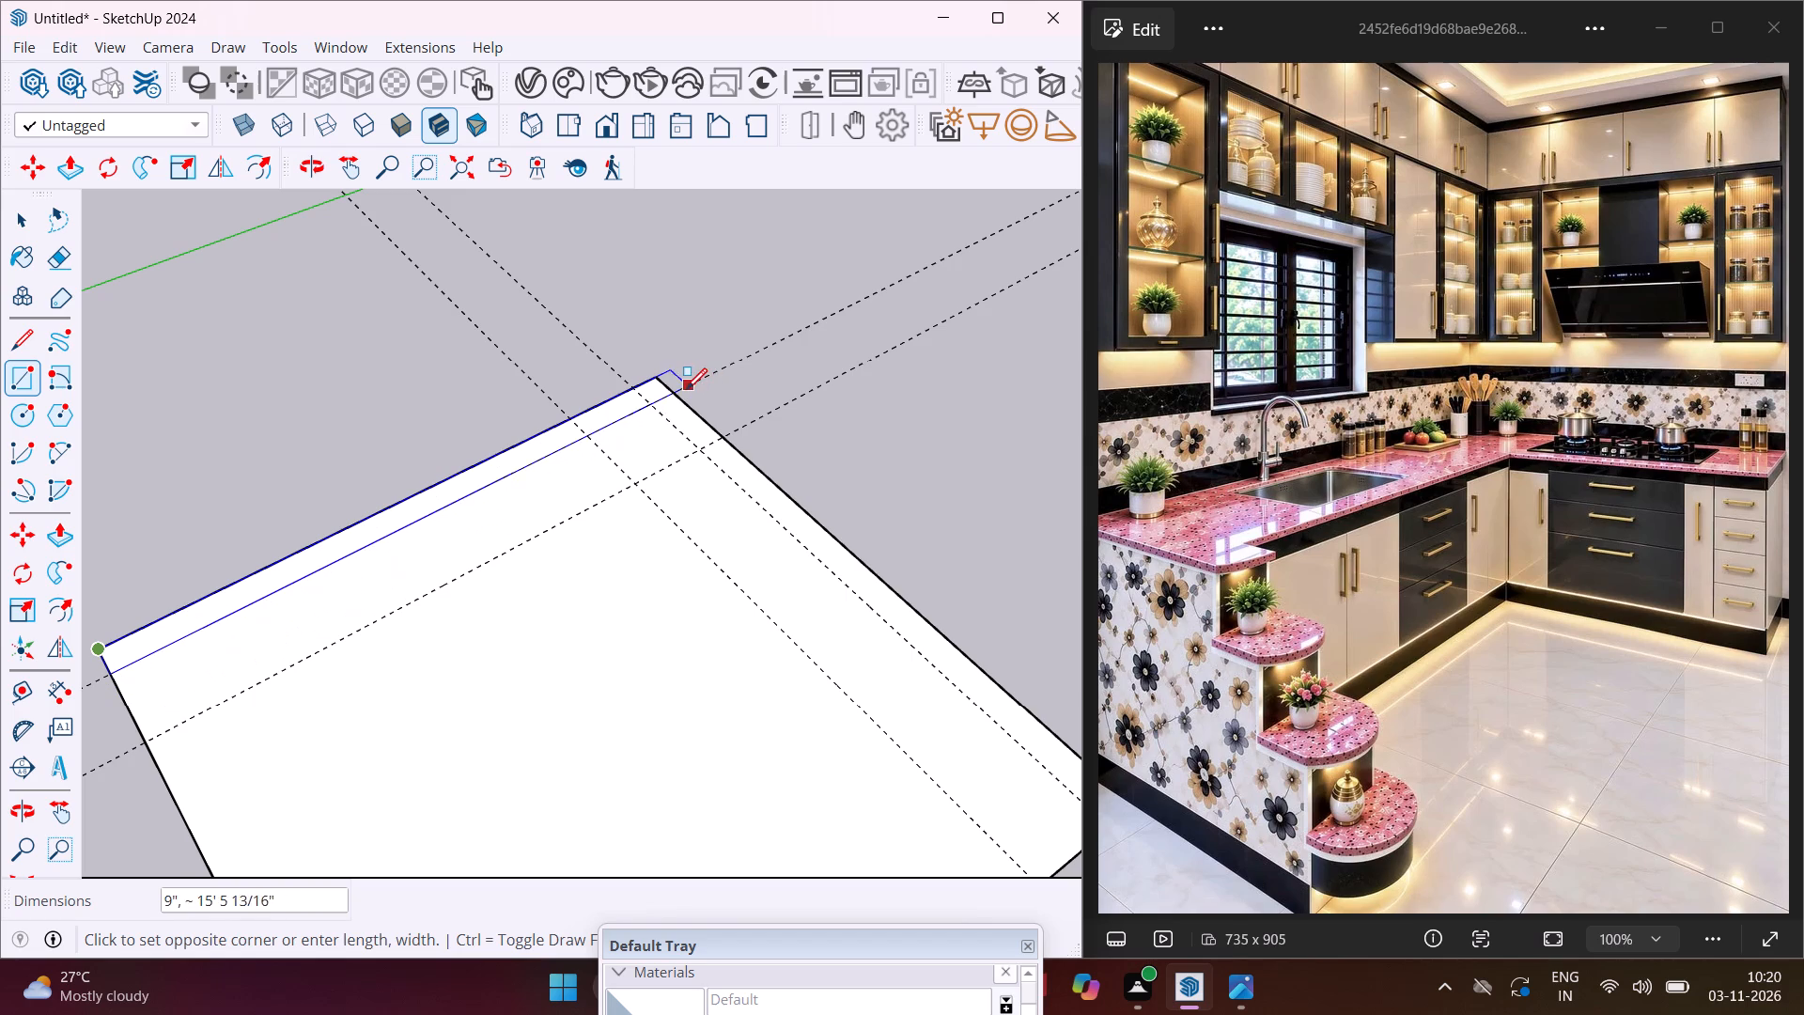
left_click(678, 391)
Draw the adjoining wall footprint, a 9" by 14' 3" rectangle along the neighbouring floor edge from the first footprint to the floor's end.
left_click(676, 396)
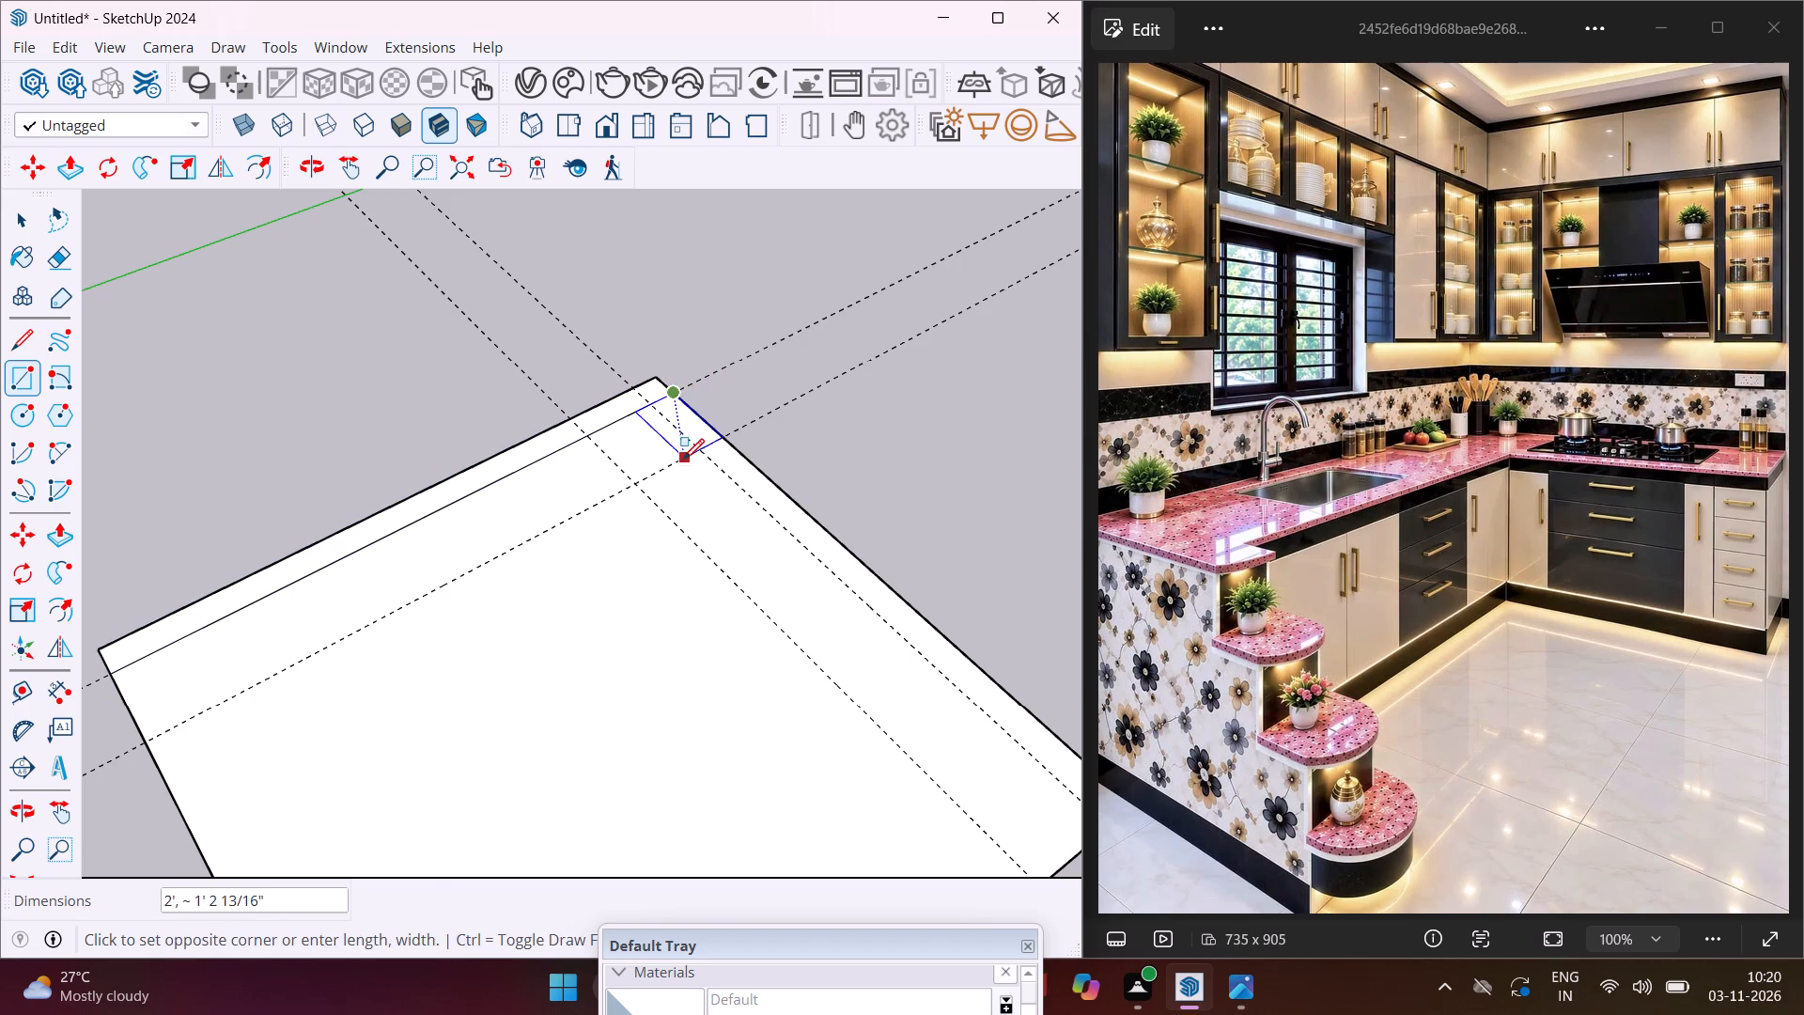
scroll(683, 460, "down", 3)
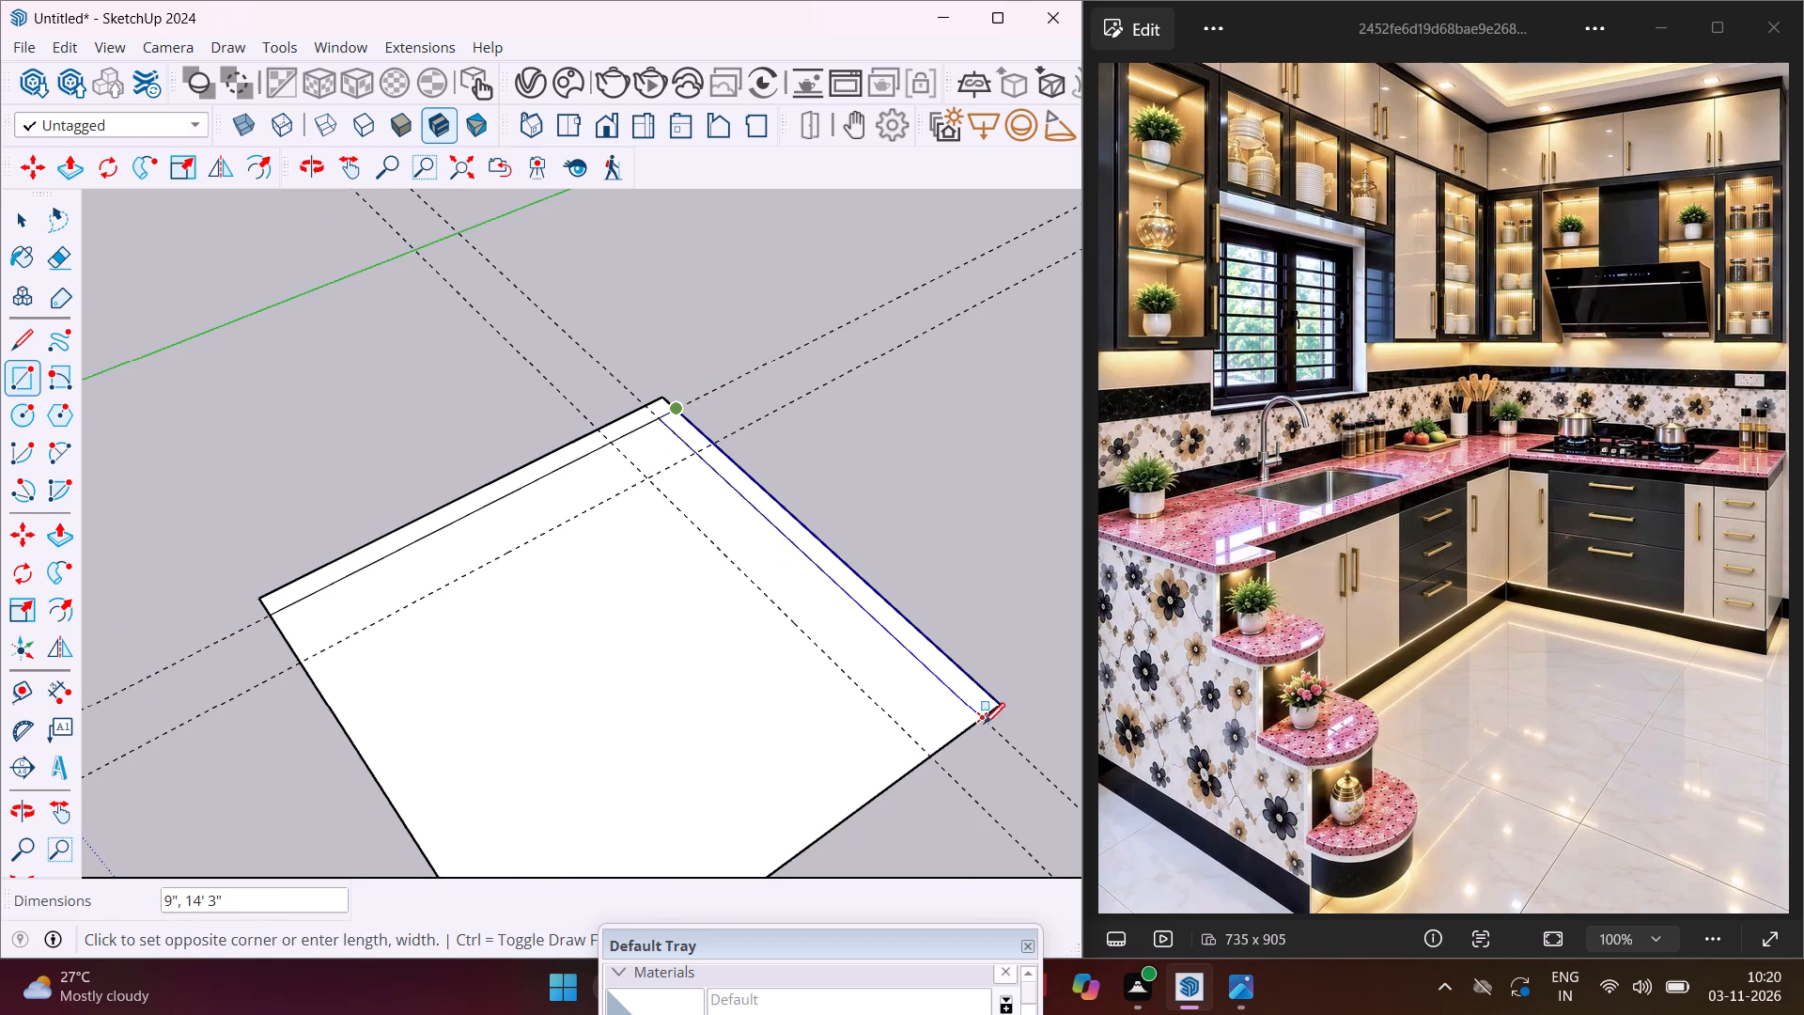
left_click(982, 723)
key("Escape")
key("space")
Push/Pull the 14' 3" long wall footprint up 10' to form the first wall.
middle_click_drag(980, 709, 802, 579)
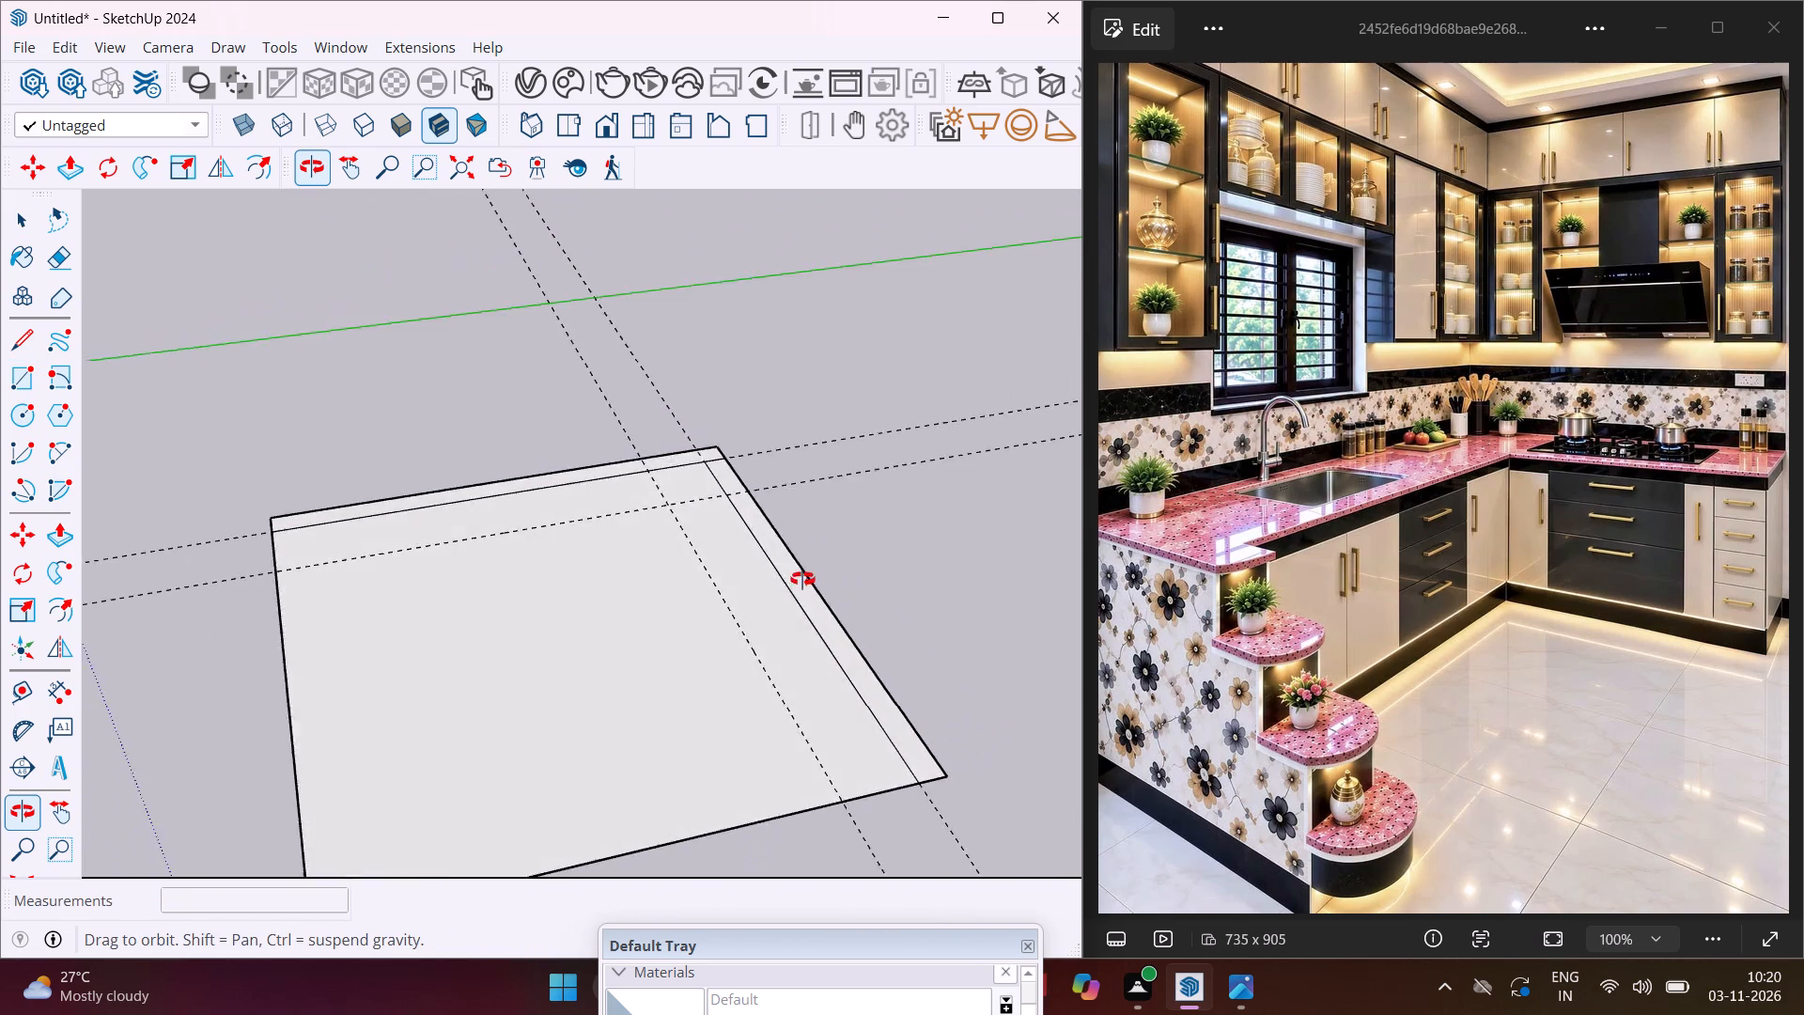
middle_click_drag(802, 579, 785, 558)
scroll(866, 728, "up", 3)
left_click(890, 746)
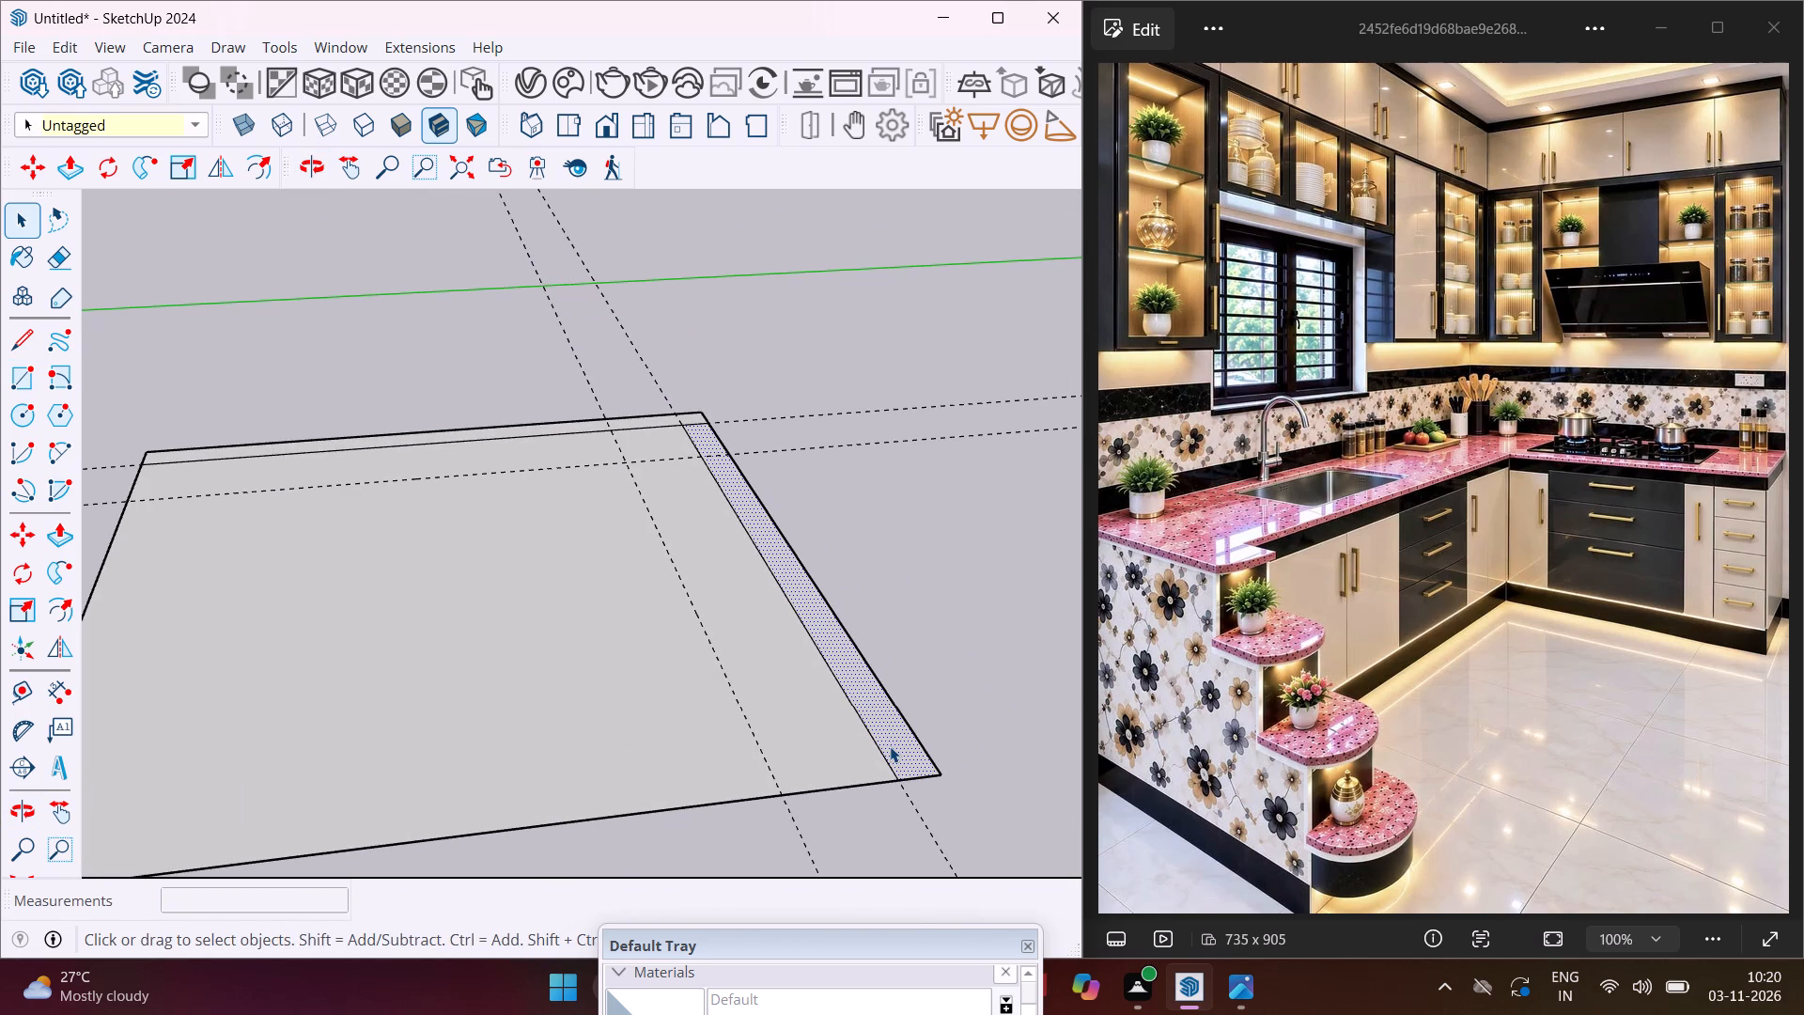
key("p")
left_click(890, 746)
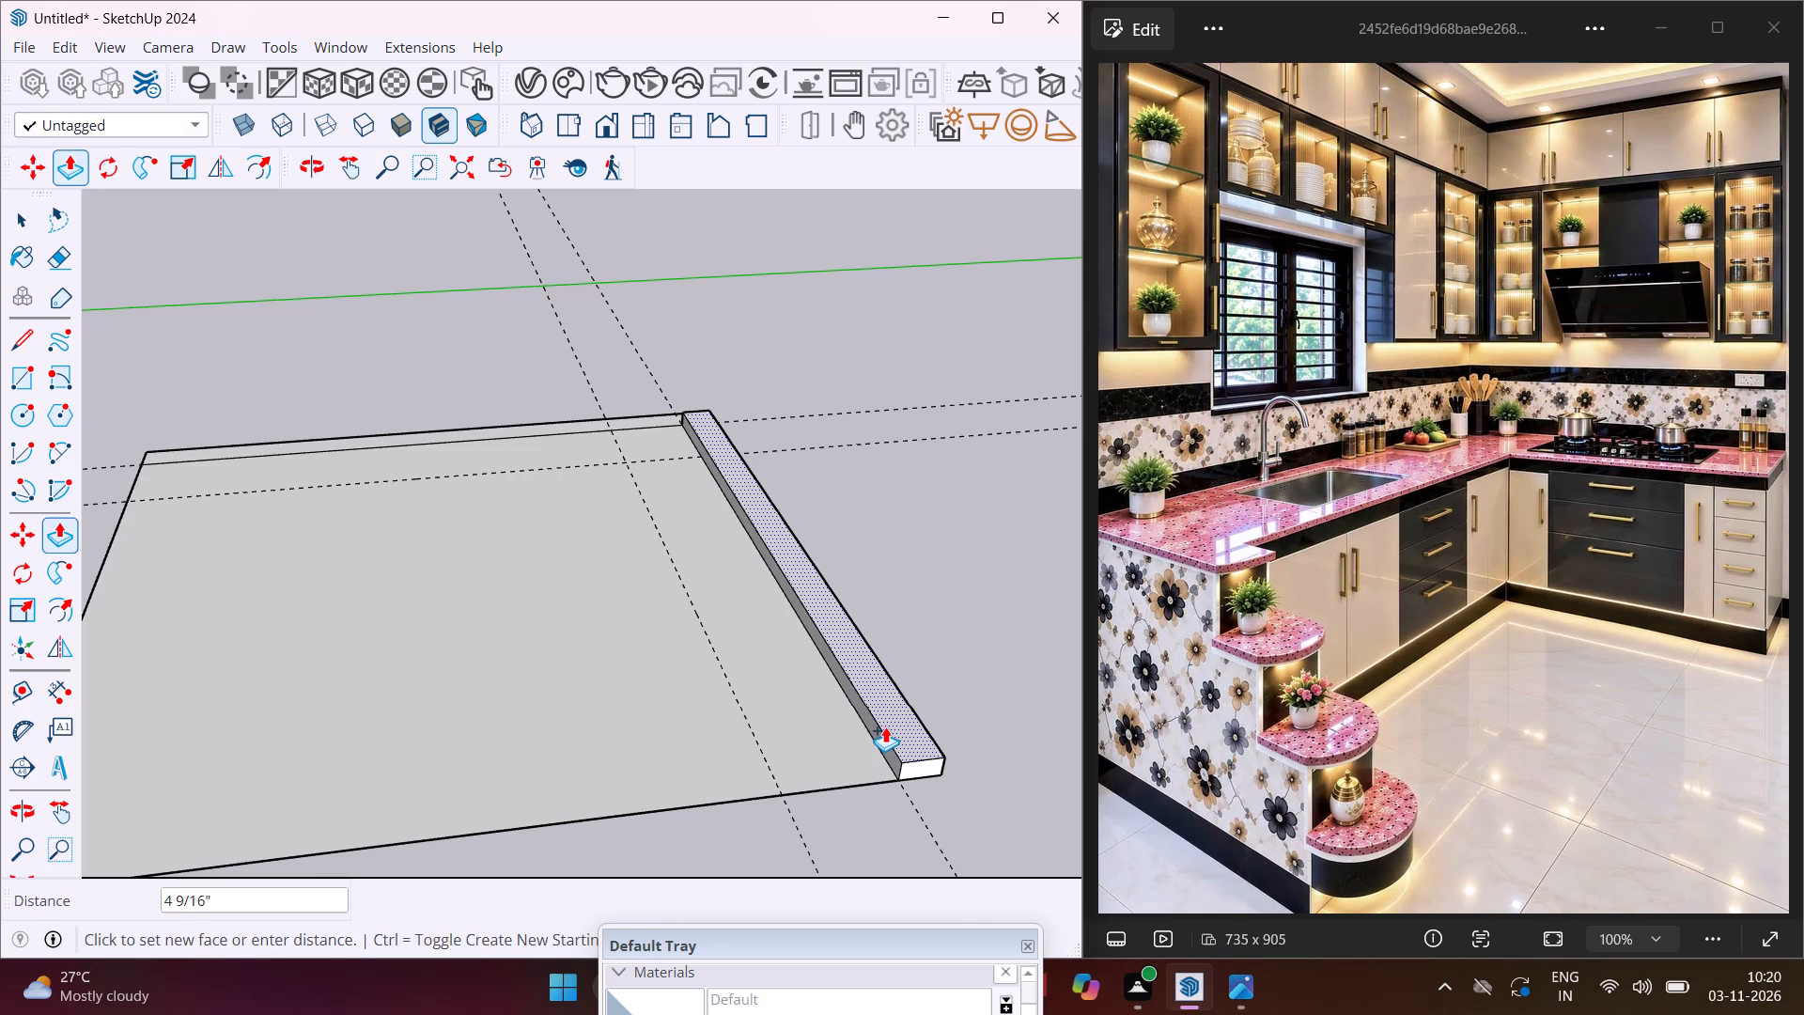
type("10'")
key("Return")
Raise the other 9" wall footprint by the same 10' to complete the L-shaped pair of walls.
middle_click_drag(382, 363, 476, 403)
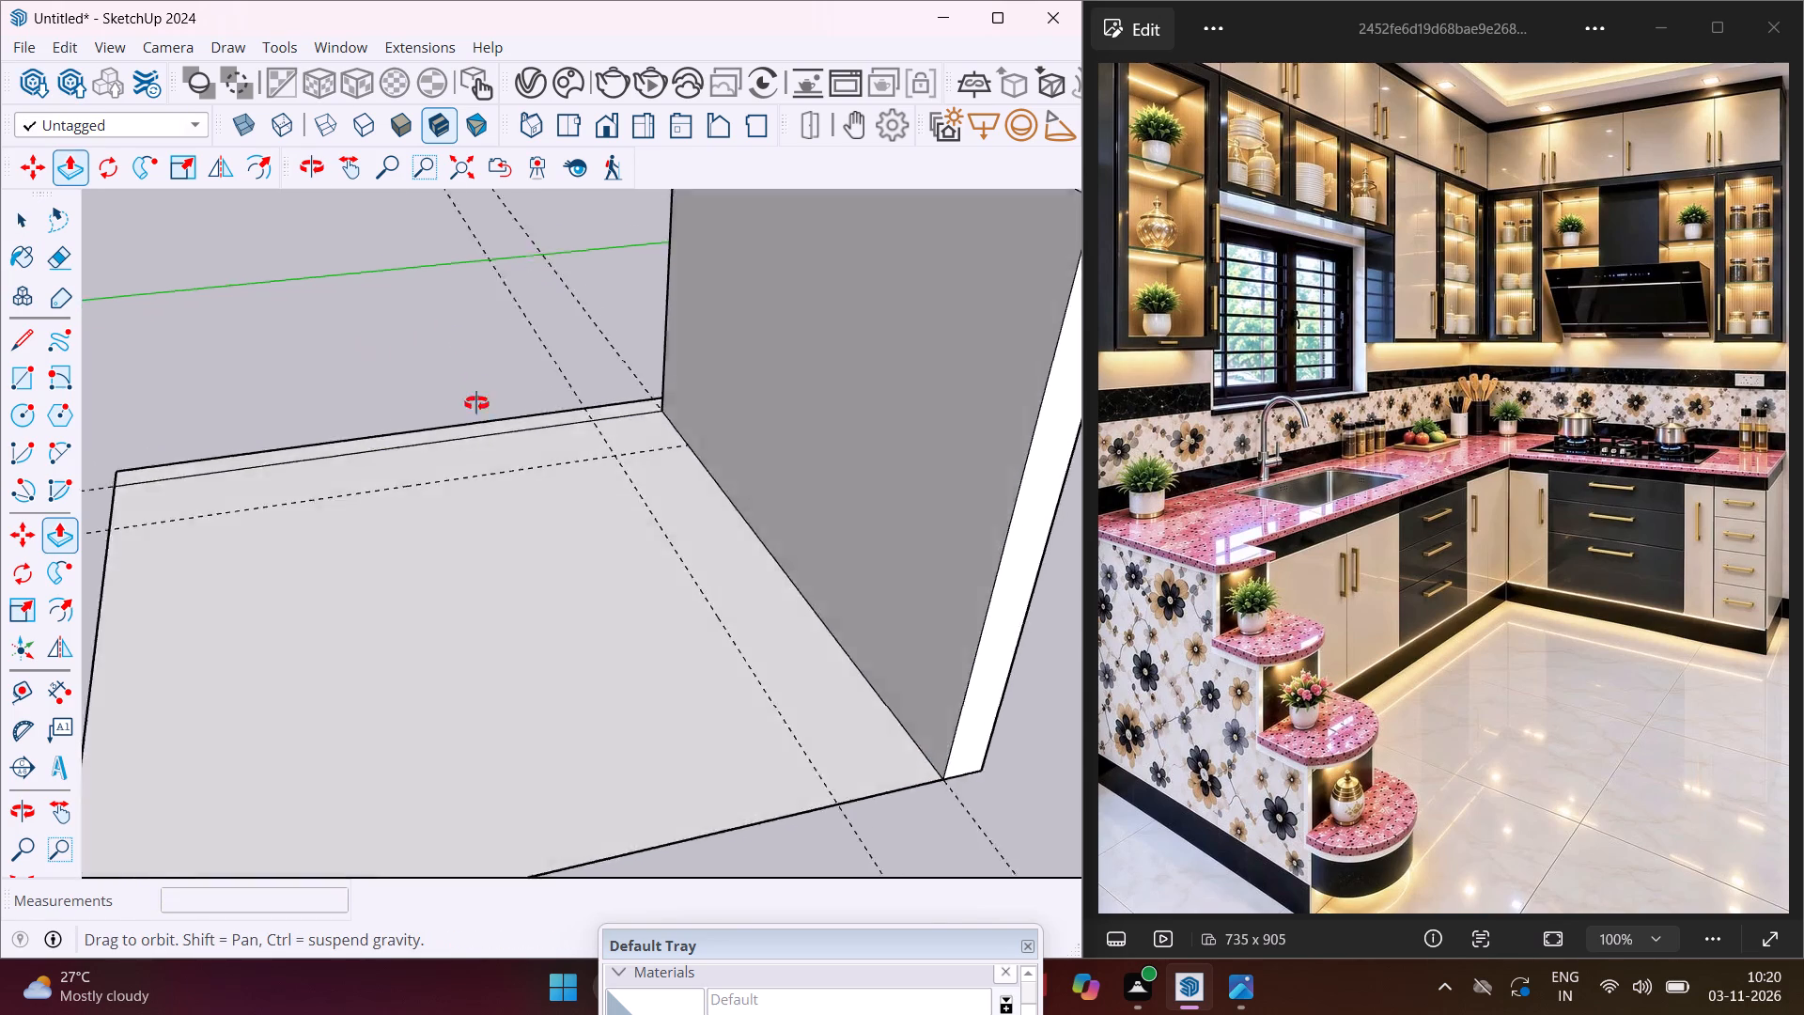
middle_click_drag(476, 403, 1127, 464)
scroll(463, 620, "up", 2)
double_click(403, 661)
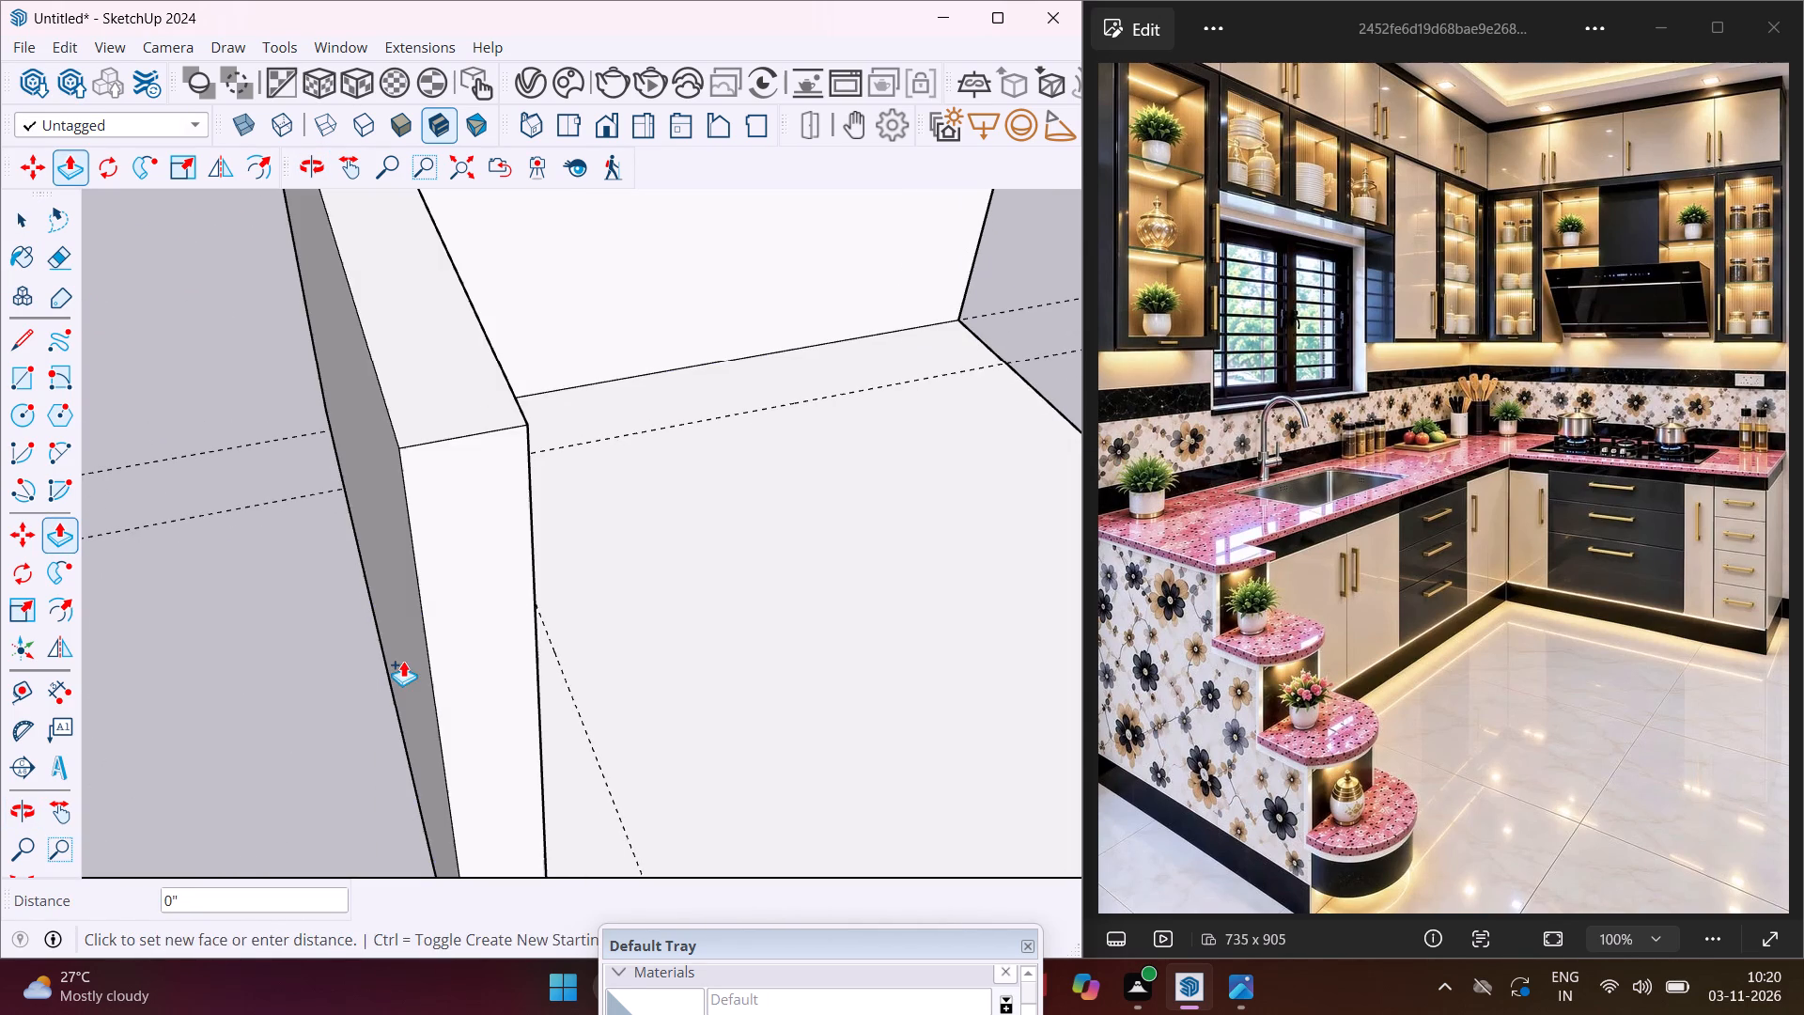
scroll(335, 724, "down", 8)
middle_click_drag(435, 776, 395, 757)
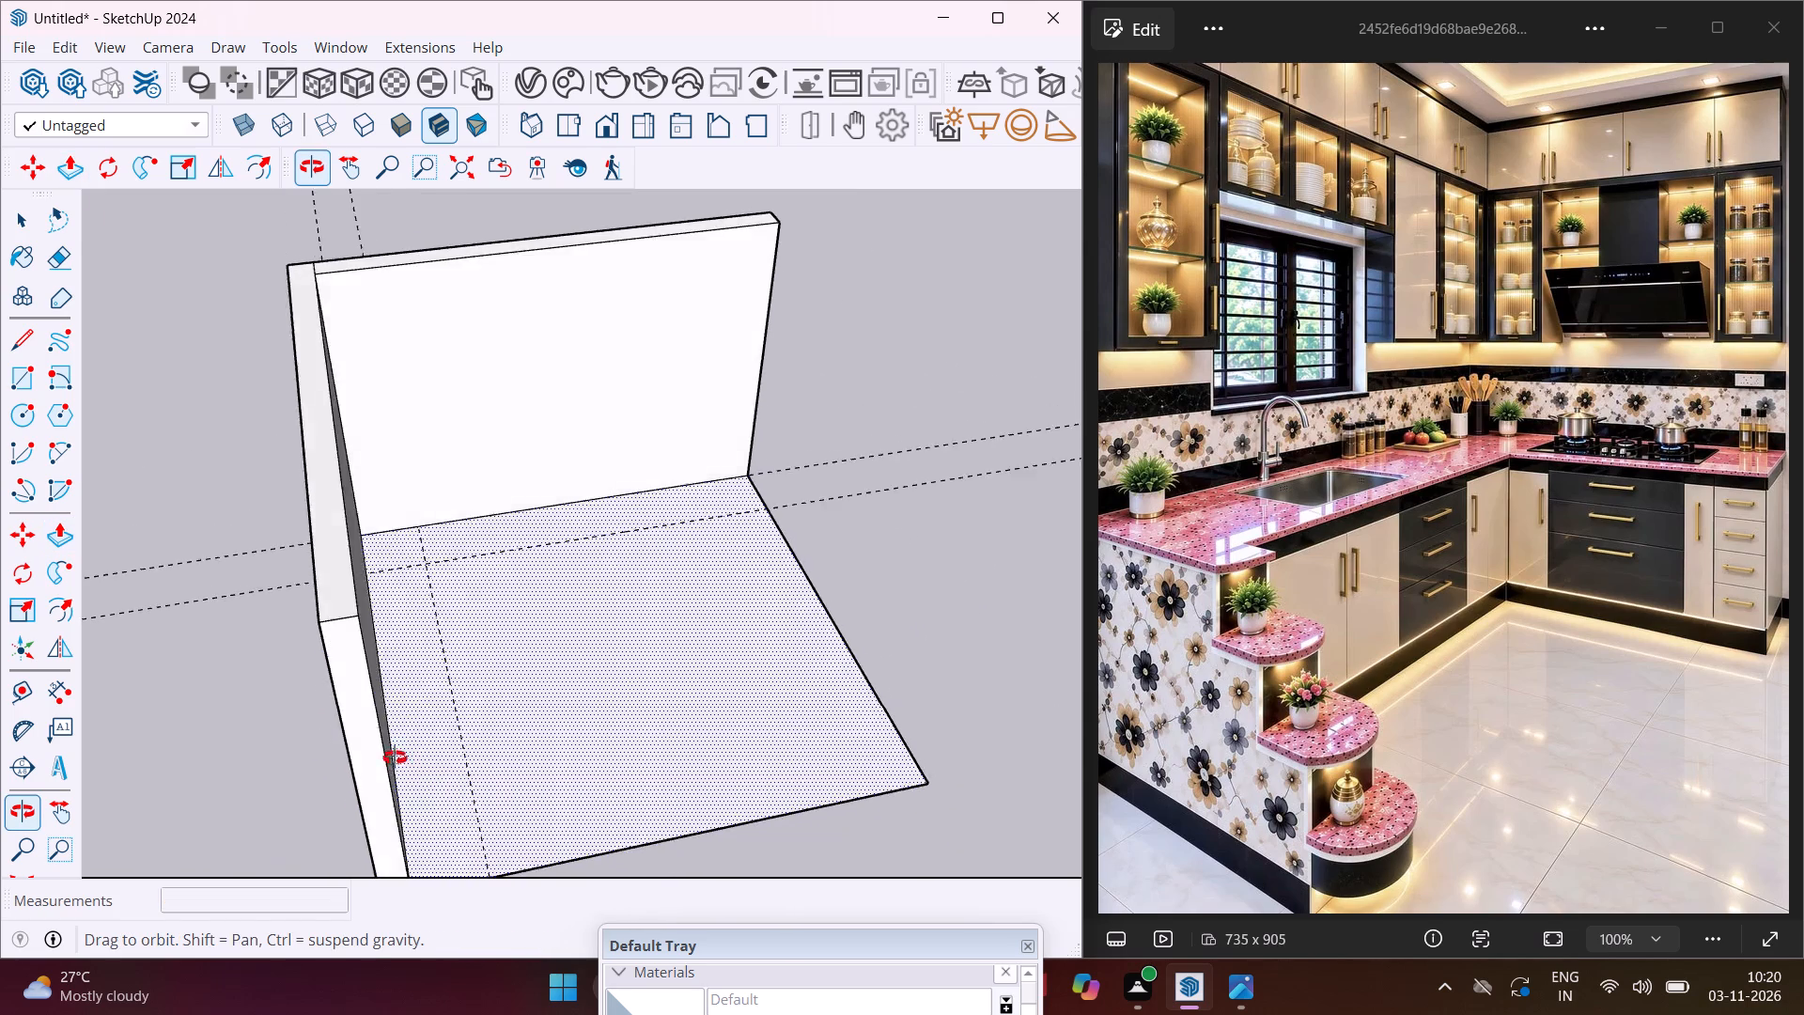
middle_click_drag(395, 757, 288, 701)
key("Escape")
key("space")
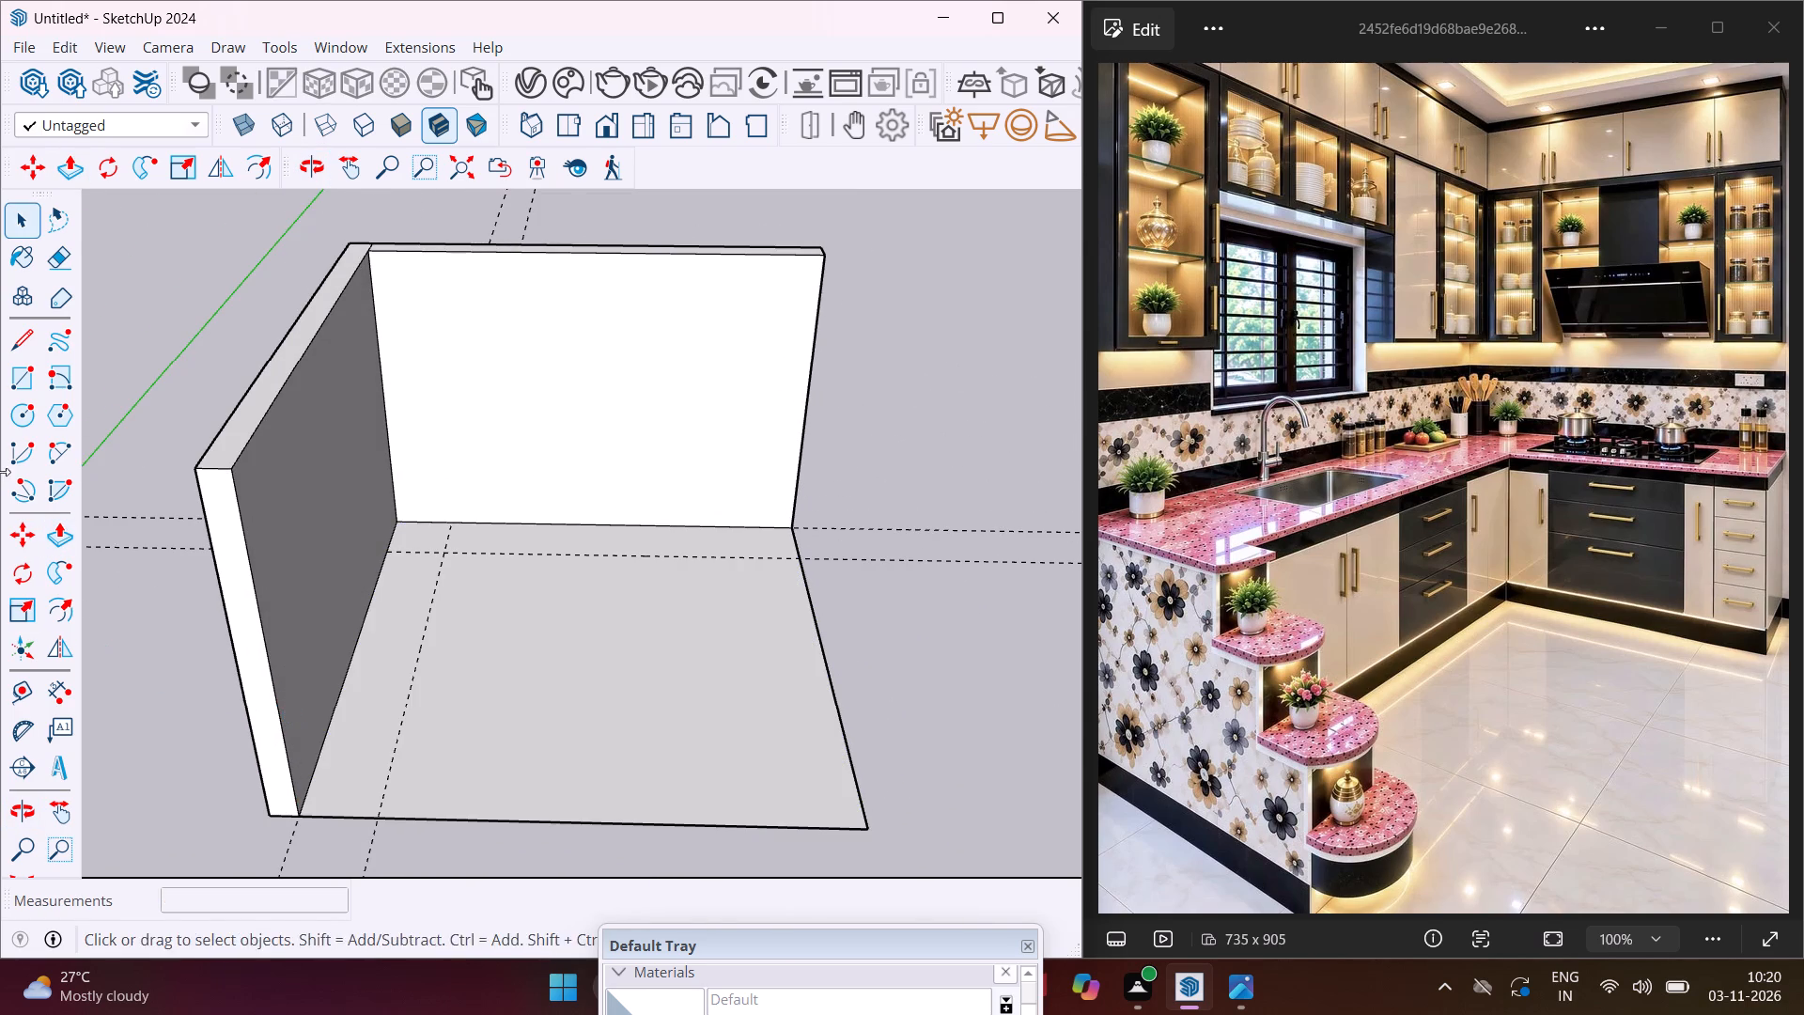
Draw 2' deep counter footprints on the floor, 14' 3" long along the left wall and over the remaining length of the back wall.
left_click(11, 385)
left_click(402, 522)
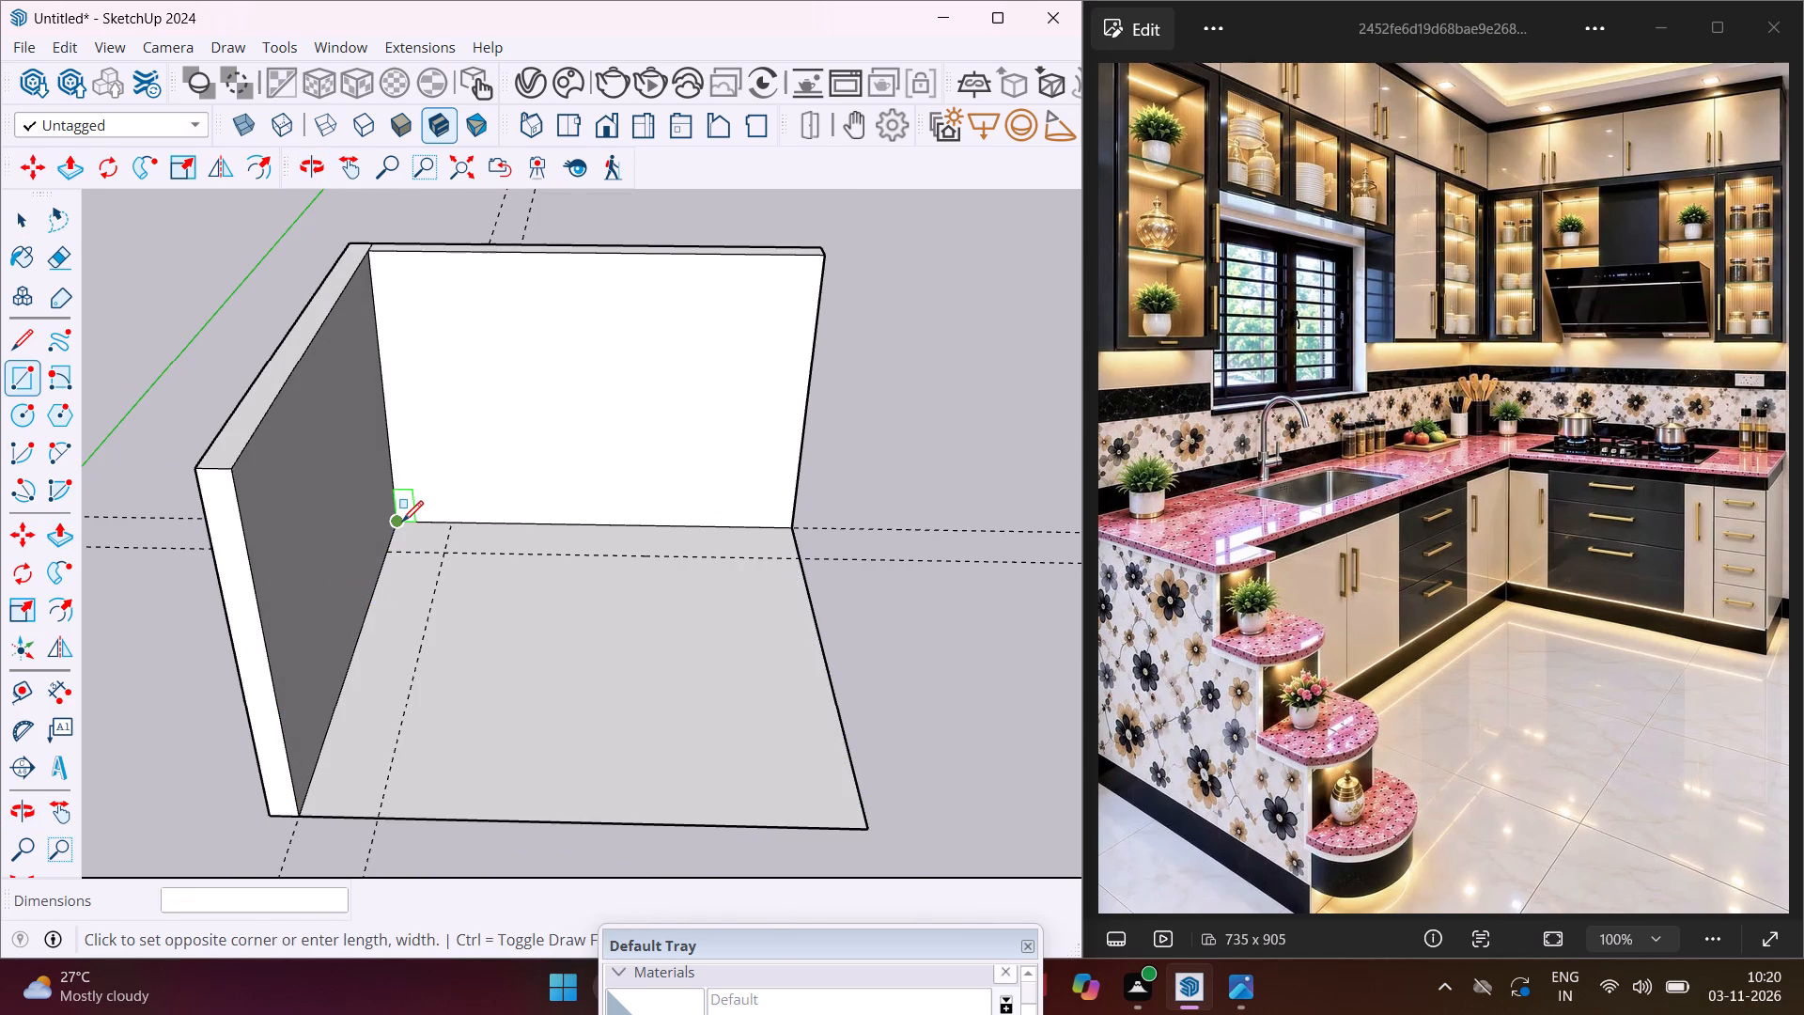
left_click(377, 818)
left_click(454, 524)
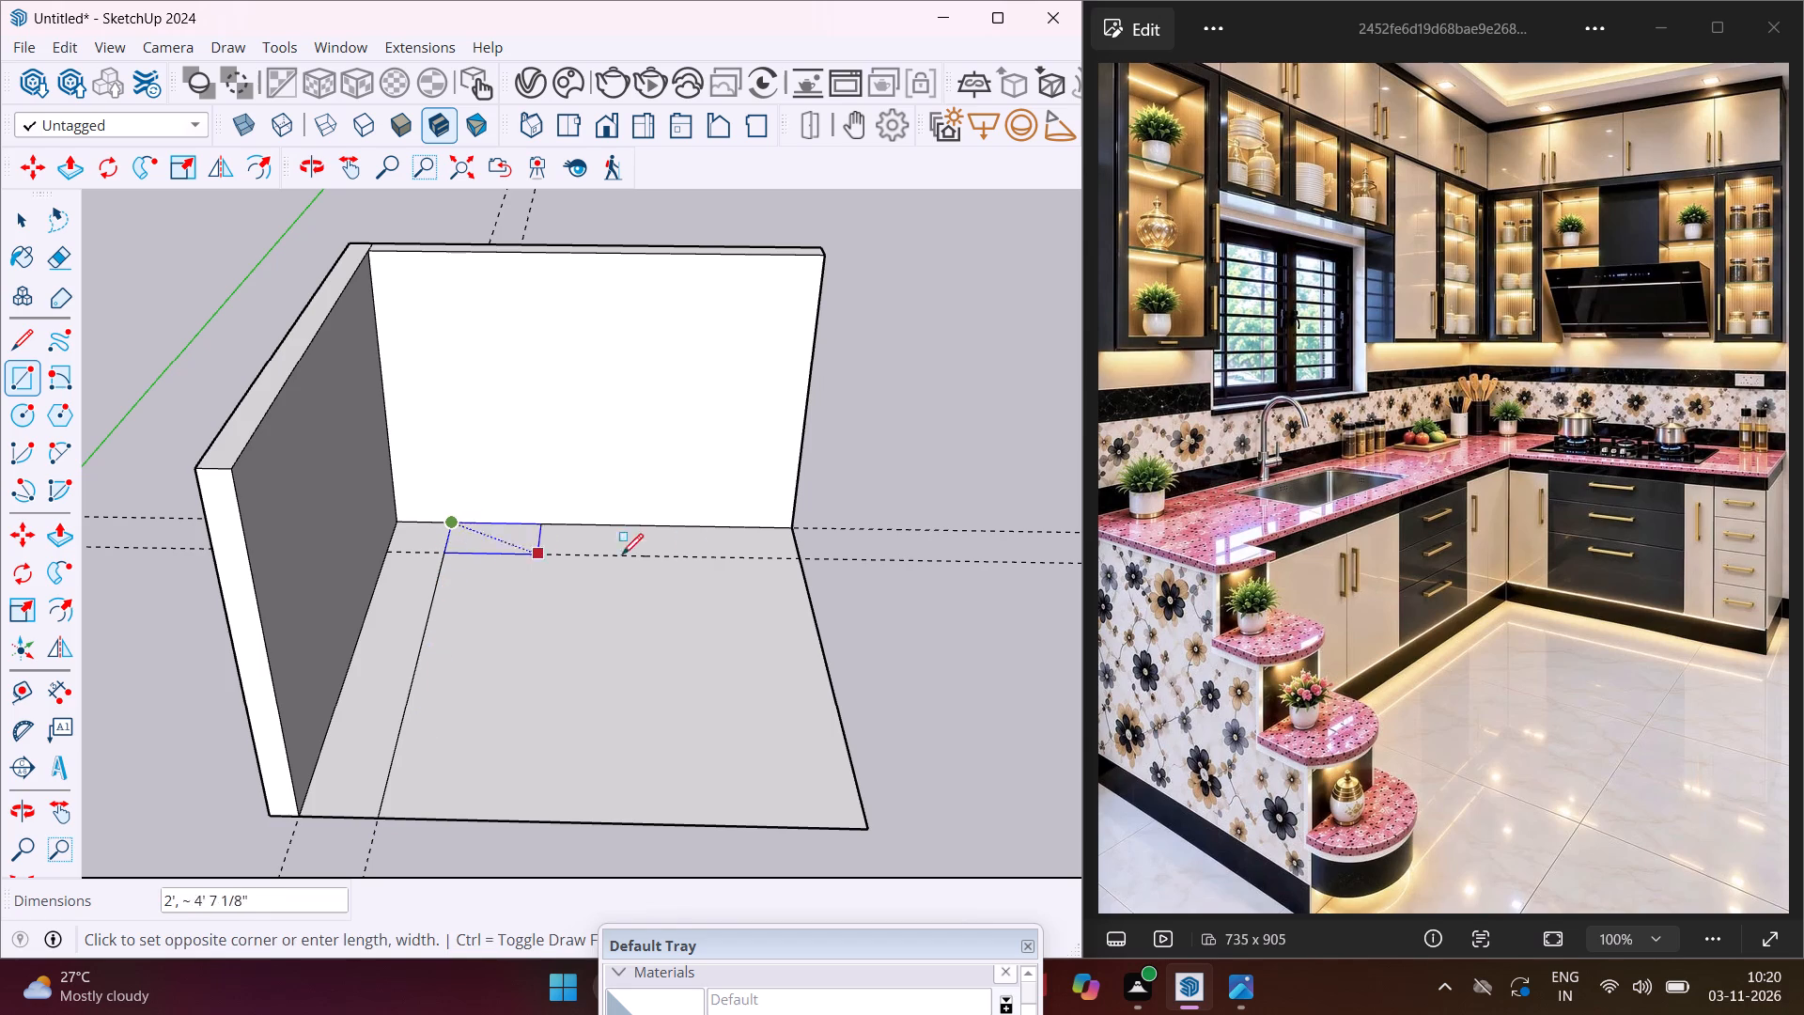
left_click(799, 557)
key("Escape")
key("space")
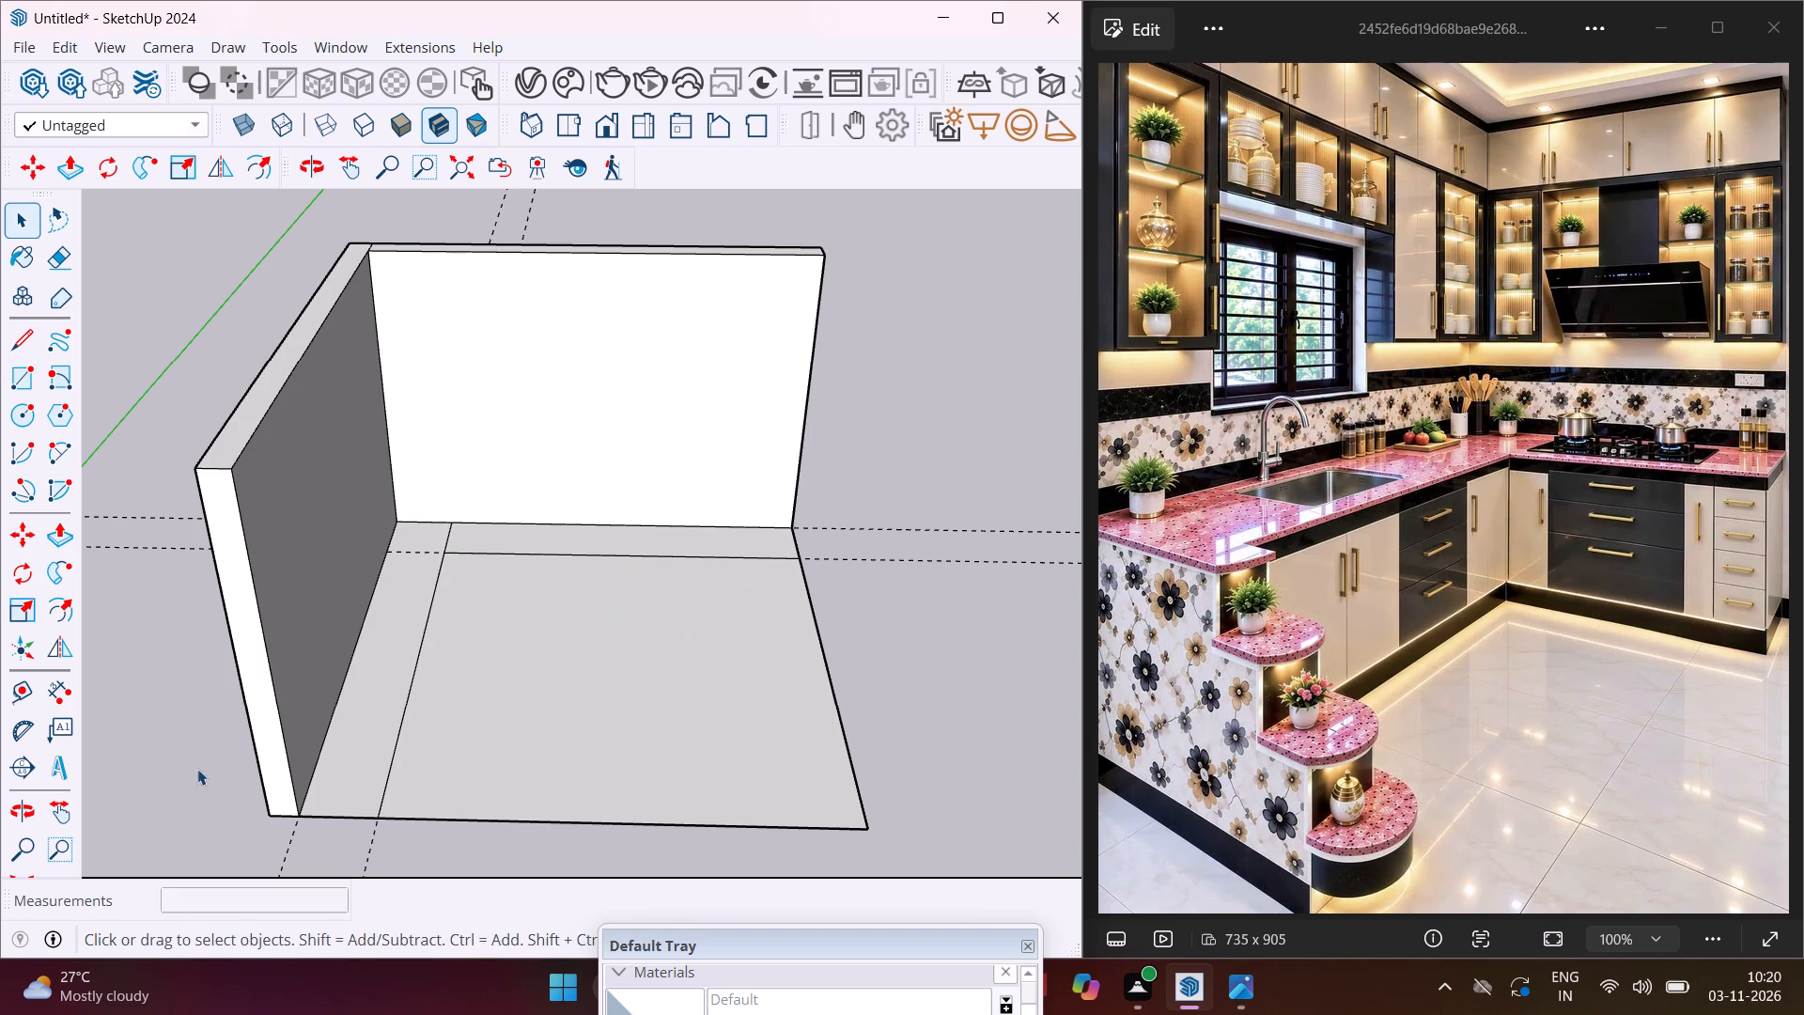
Push/Pull the counter footprint along the left wall up 3'.
middle_click_drag(340, 794, 320, 745)
scroll(322, 756, "up", 3)
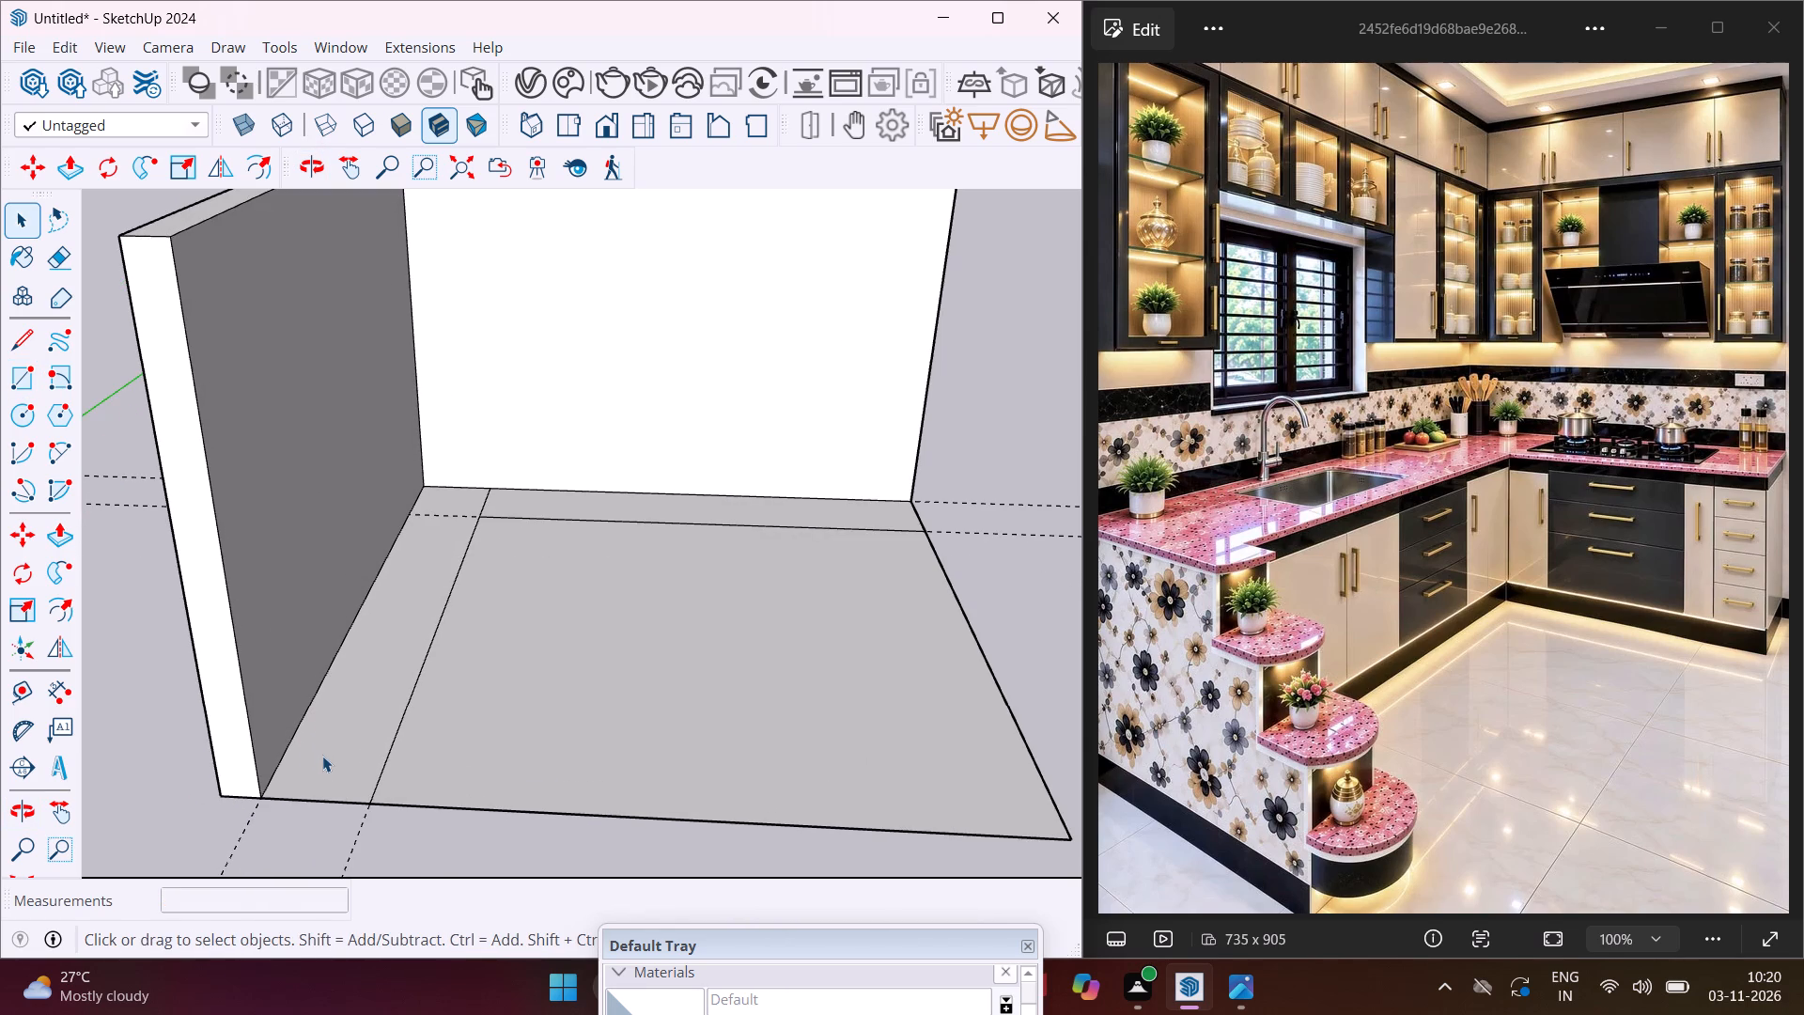
left_click(322, 756)
key("p")
left_click(322, 756)
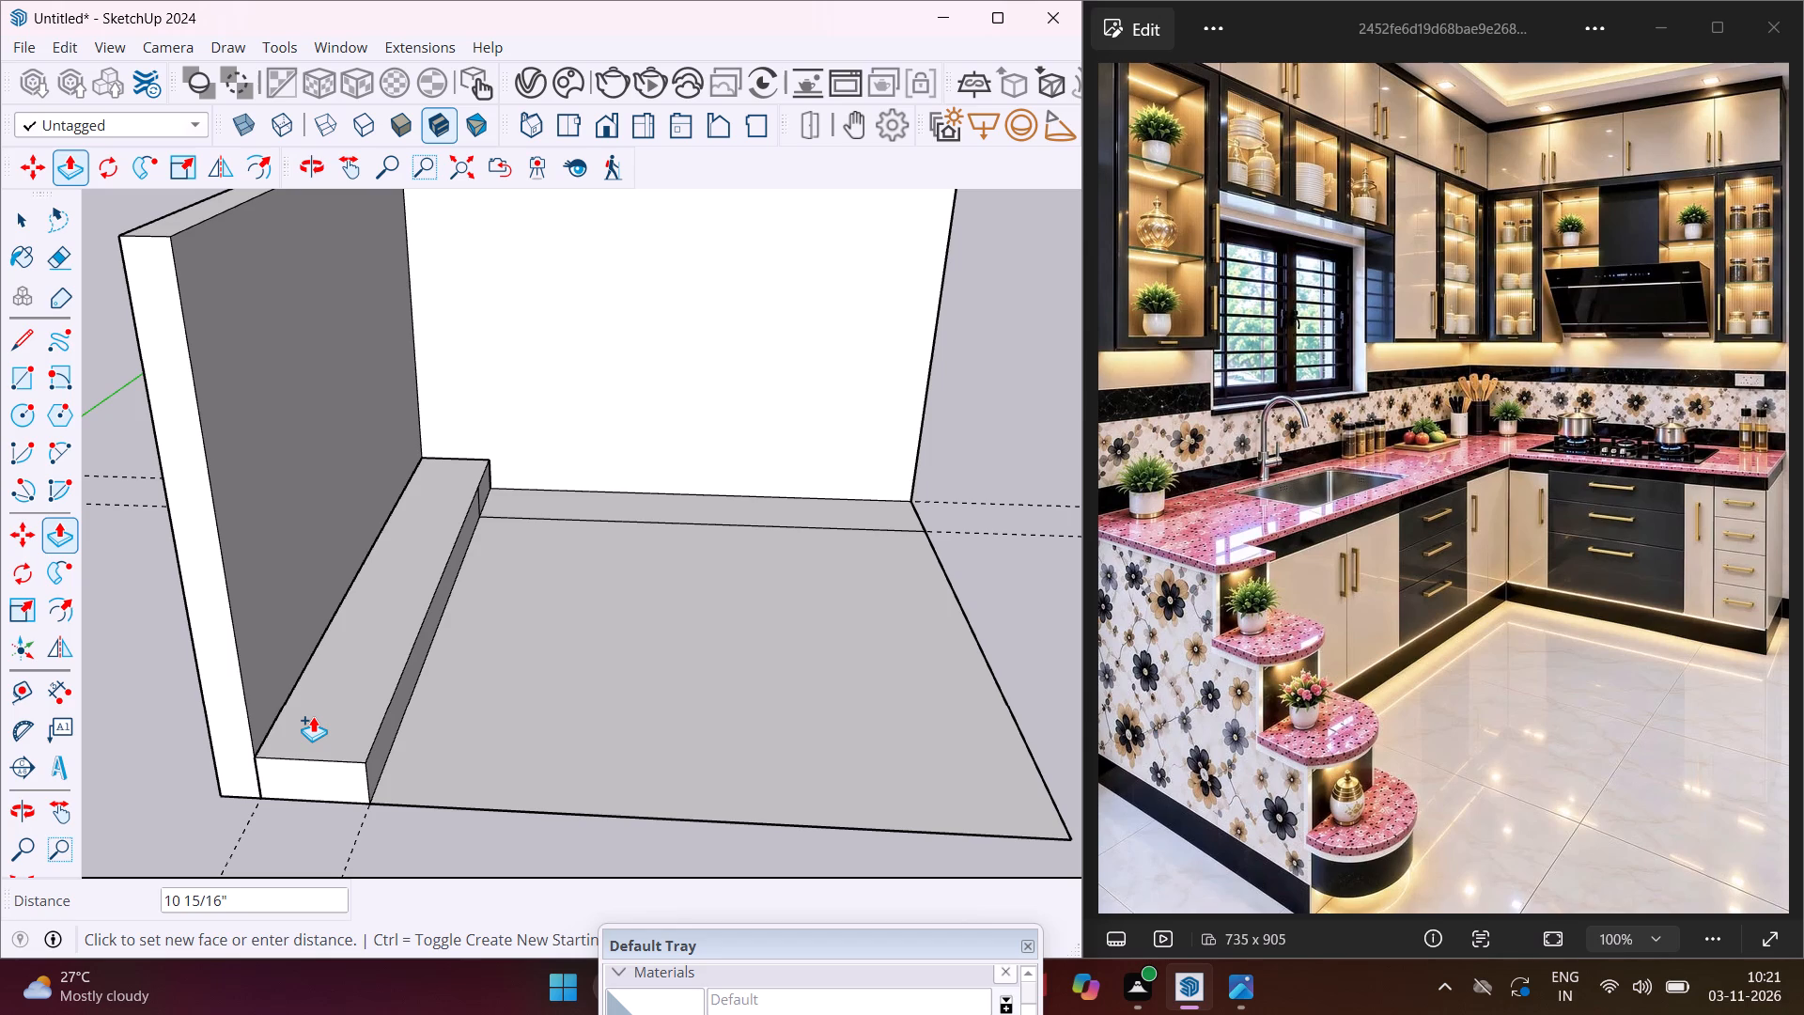
type("3'")
key("Return")
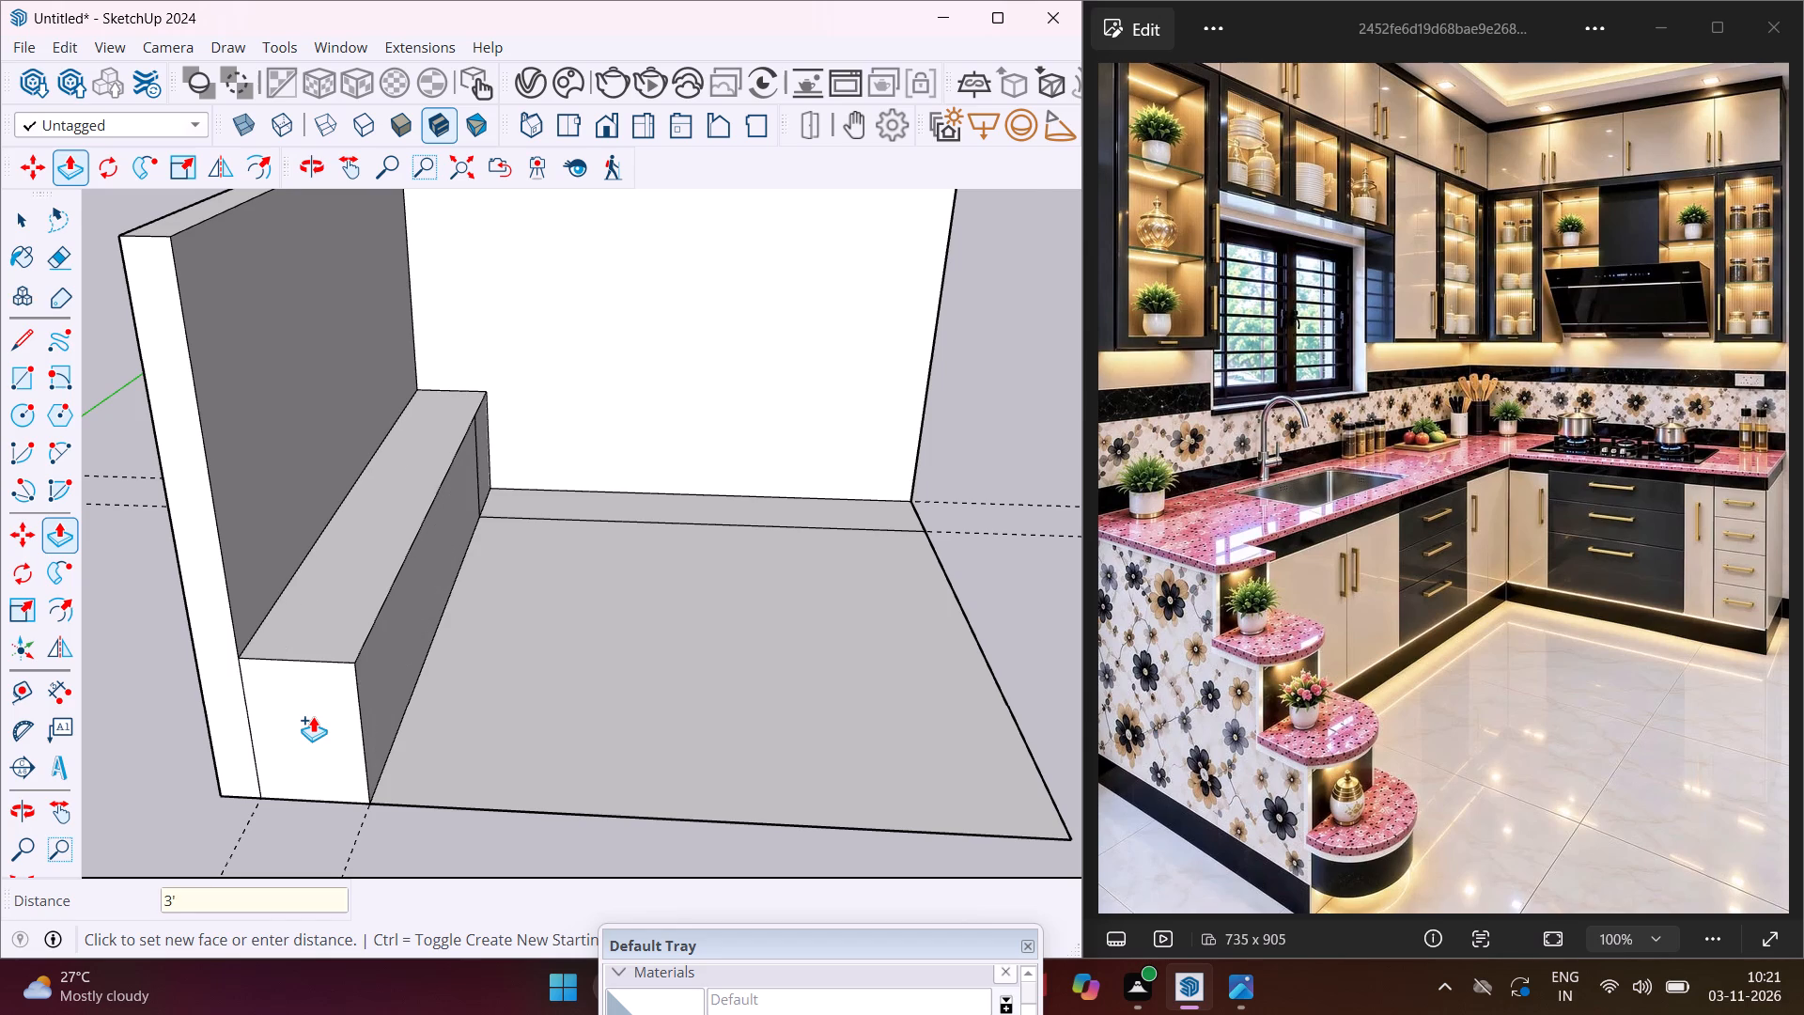
Raise the counter footprint along the back wall by the same 3' to complete the L-shaped counter.
scroll(296, 717, "up", 2)
scroll(564, 489, "up", 3)
double_click(568, 480)
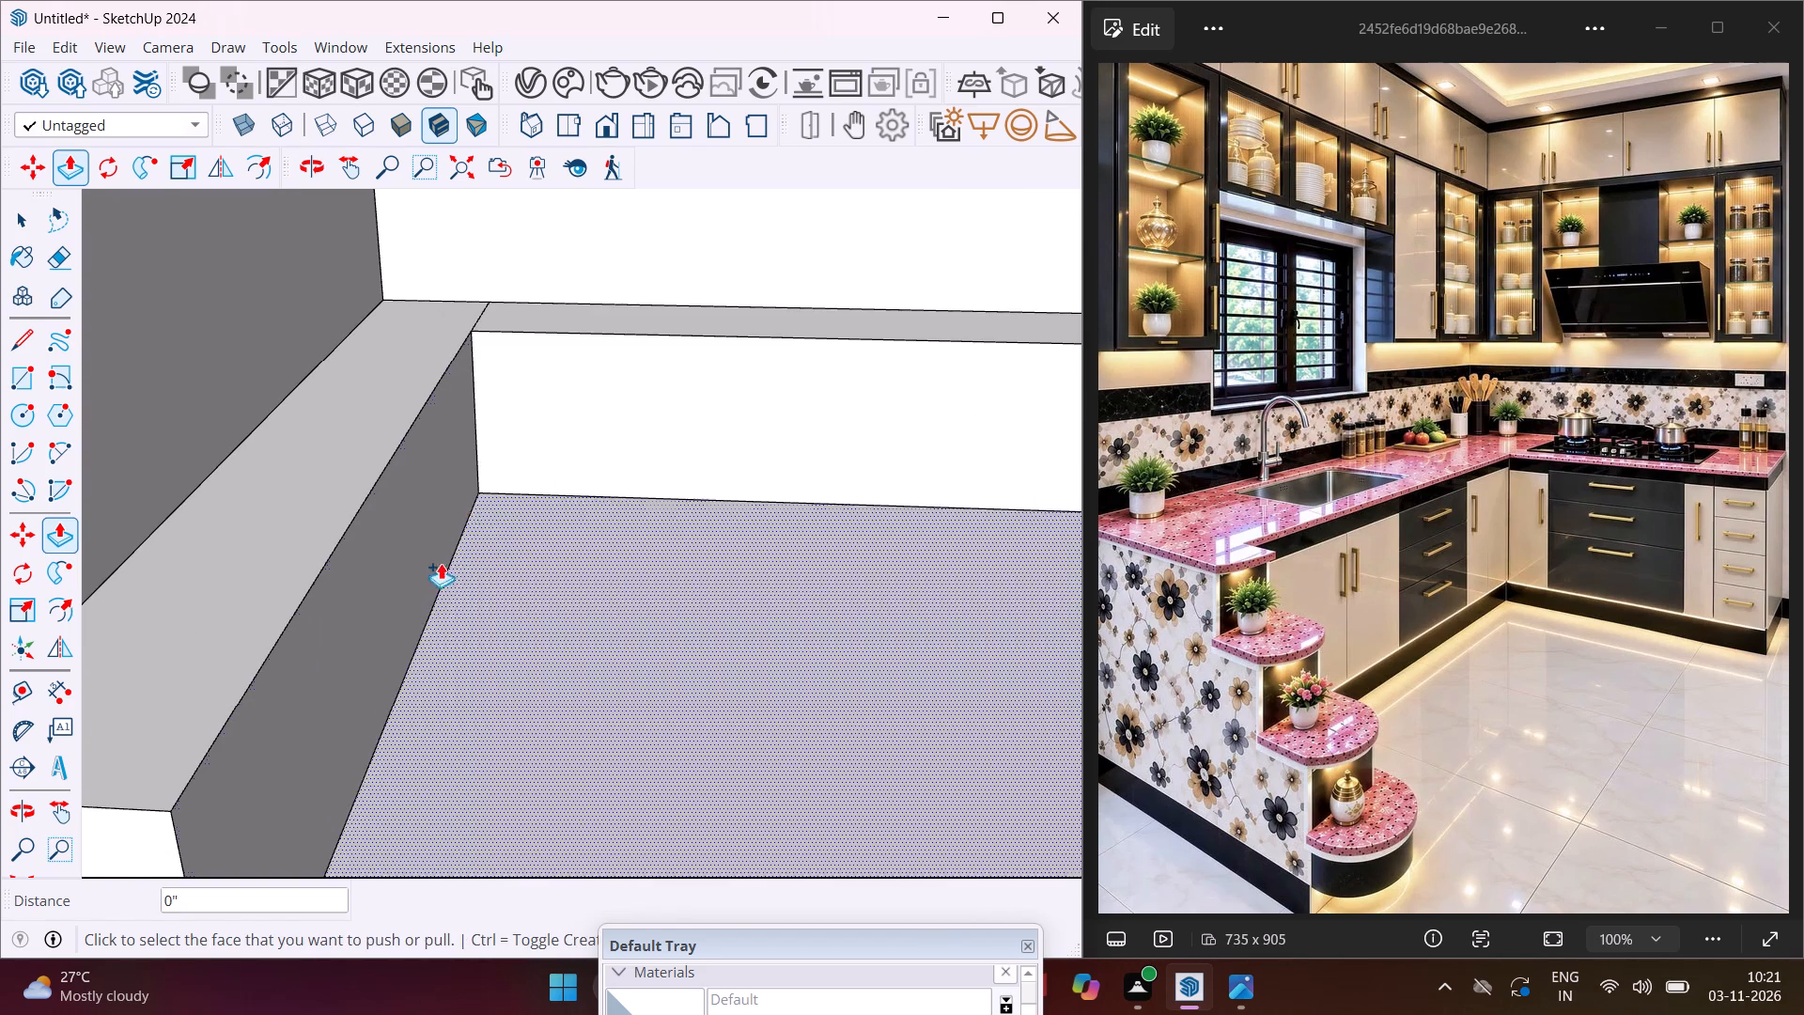
scroll(414, 601, "down", 4)
scroll(318, 754, "down", 4)
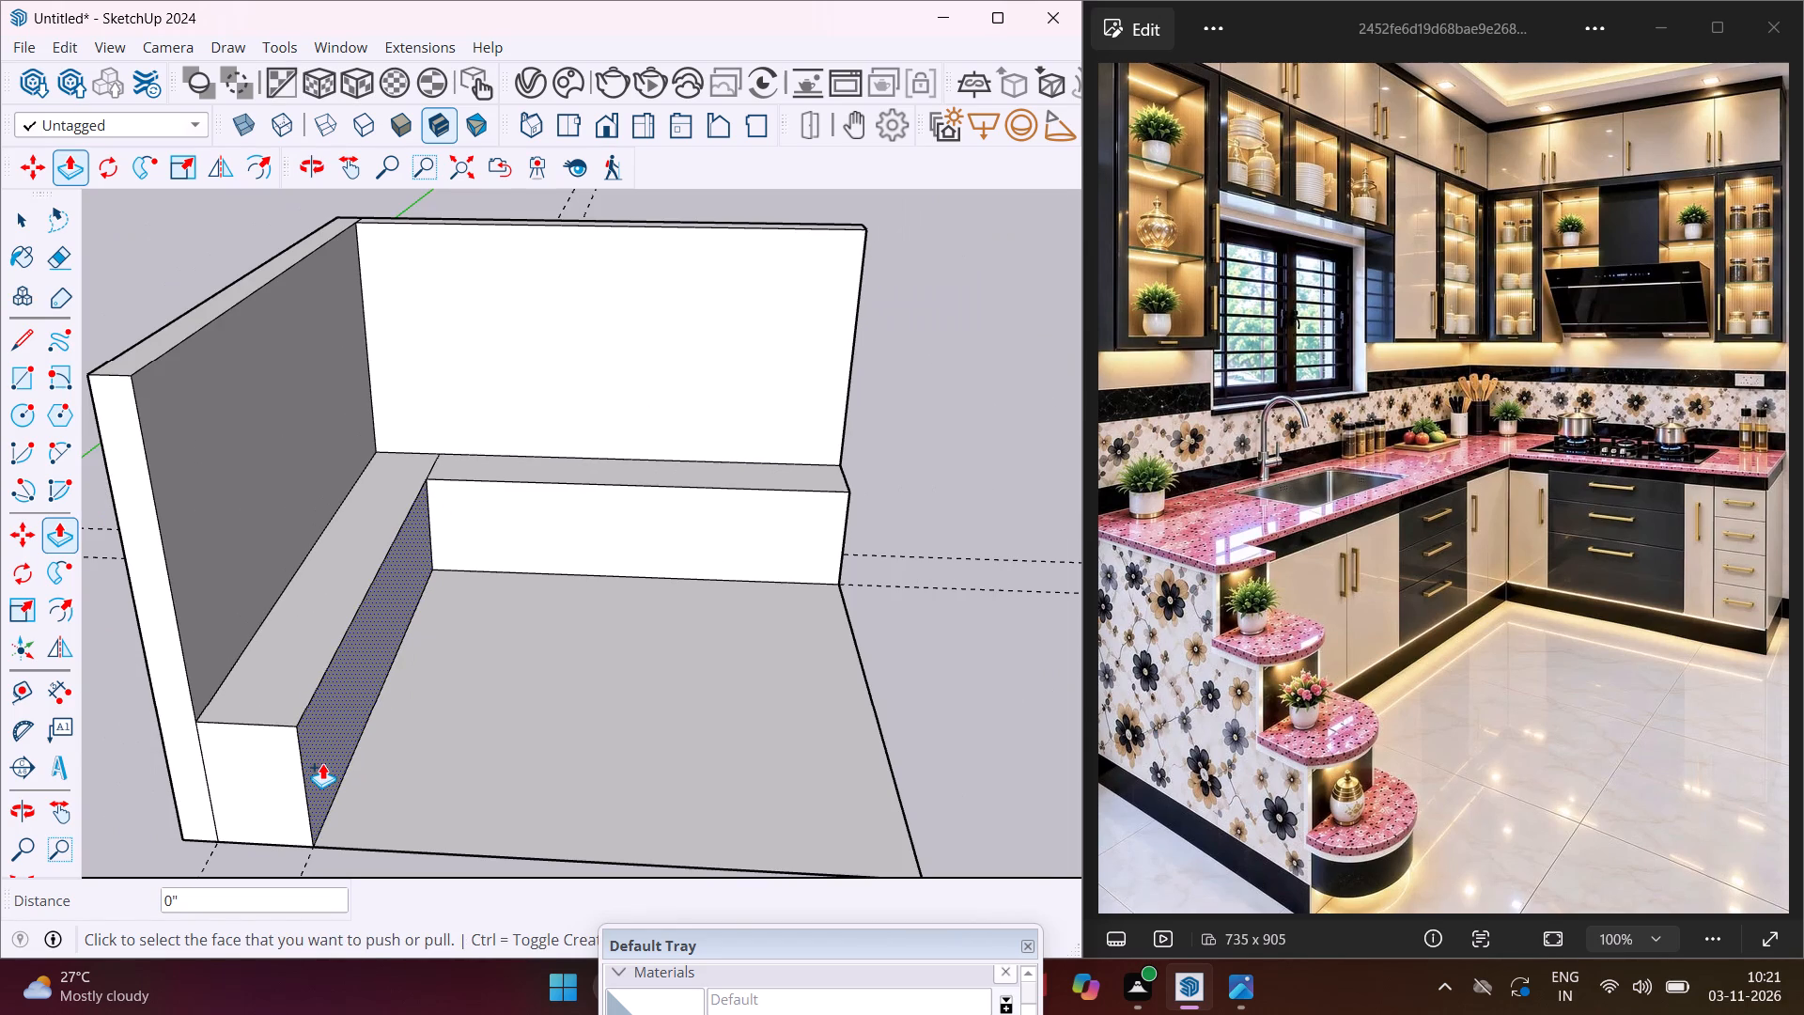
Push/Pull the left counter's top down 2" and again 3" as new faces, keeping the original top, to mark the slab and reveal bands.
middle_click_drag(322, 763, 312, 675)
scroll(281, 661, "up", 3)
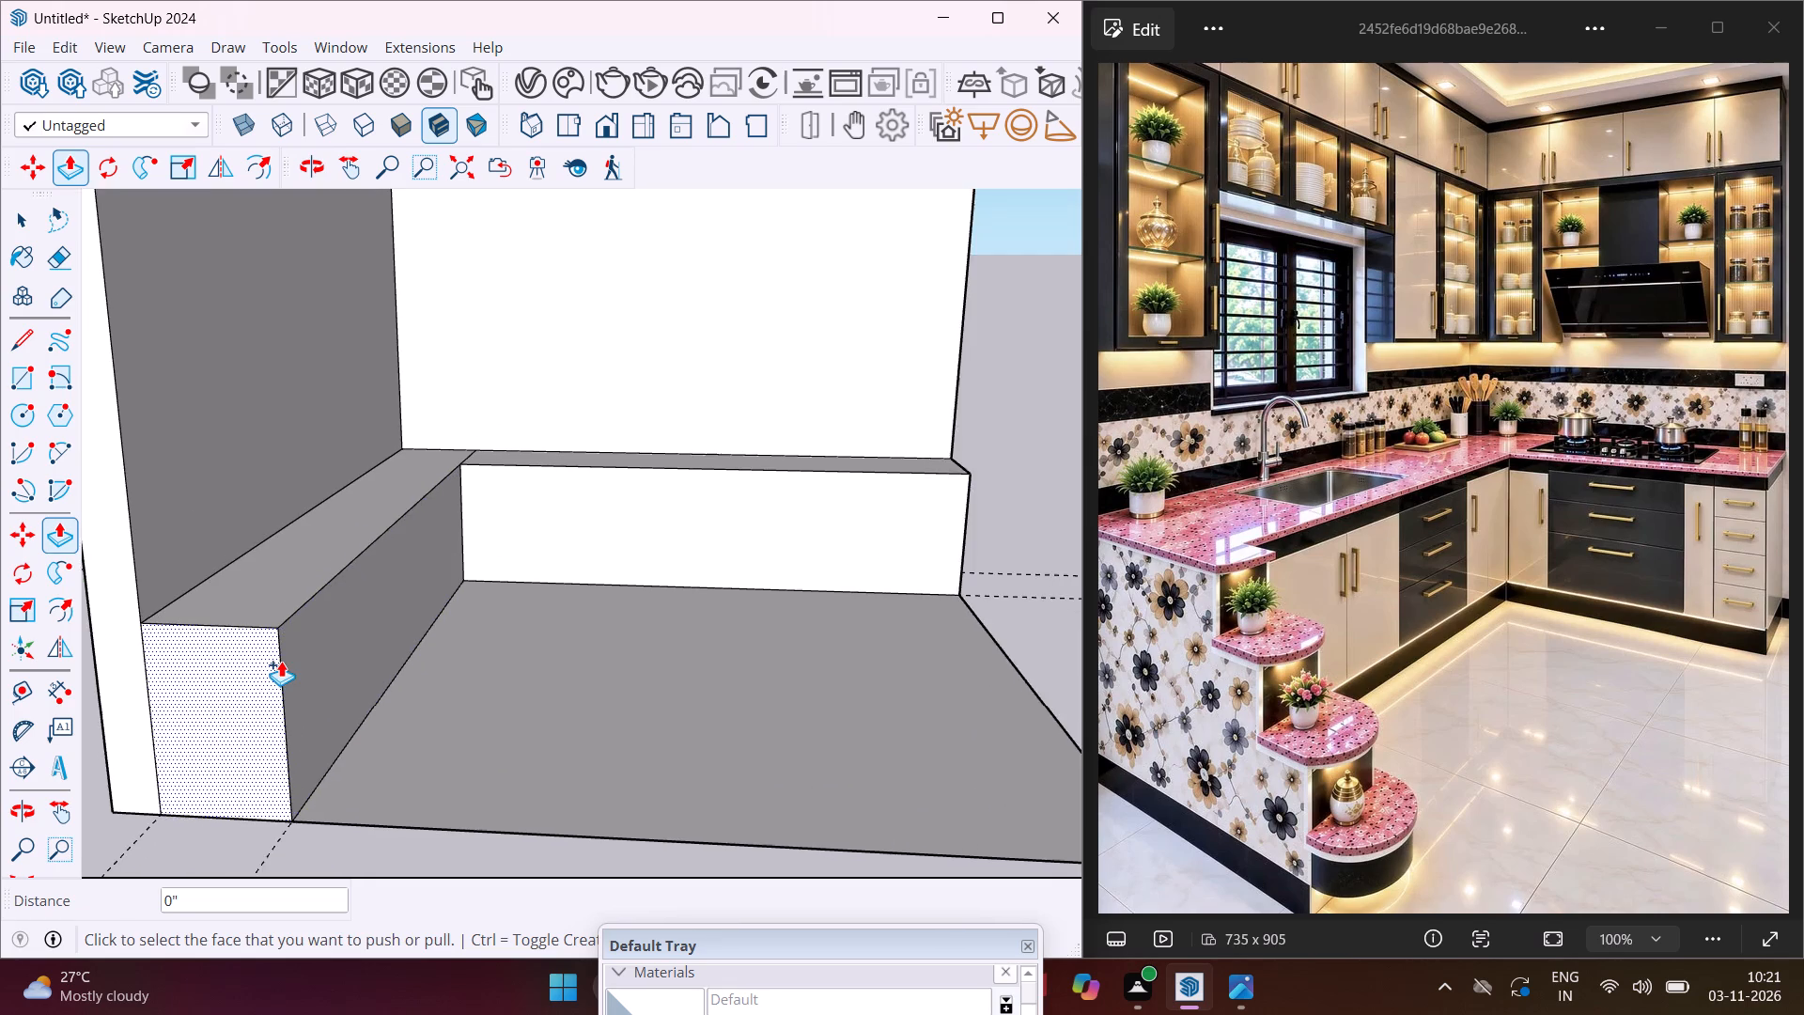
scroll(281, 661, "up", 3)
left_click(256, 599)
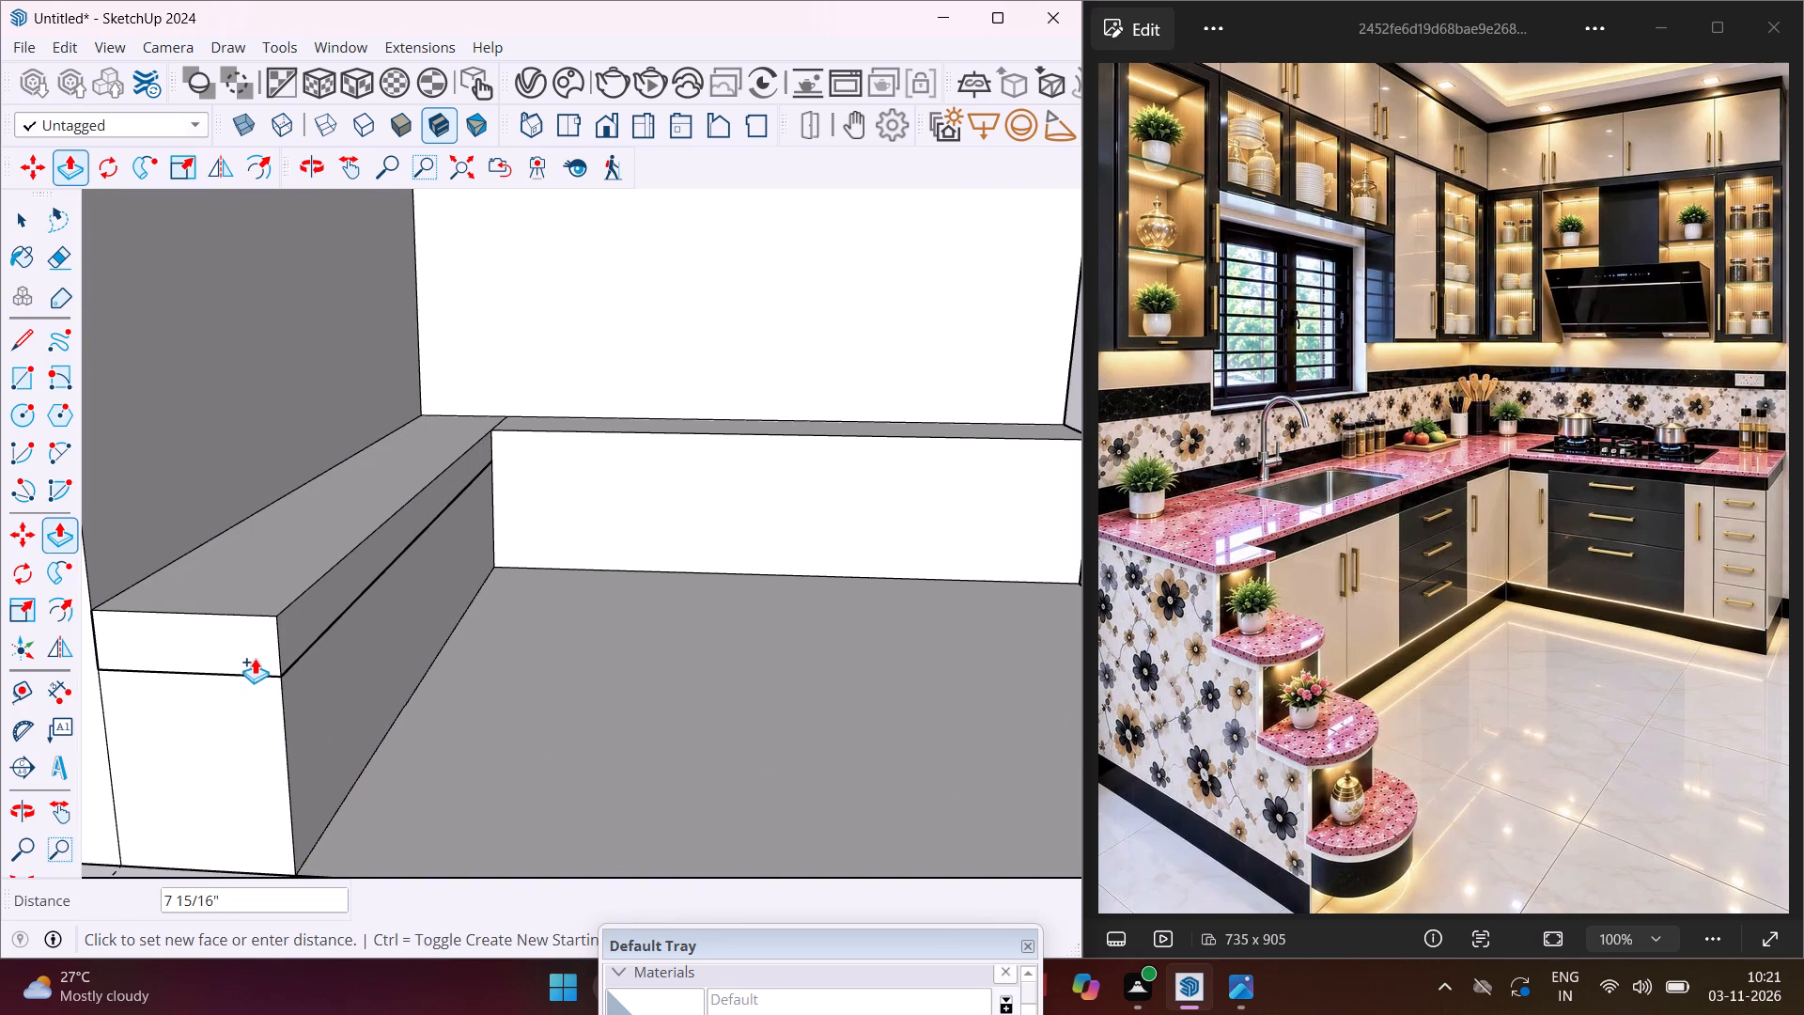
type("2\"")
key("Return")
scroll(255, 658, "up", 4)
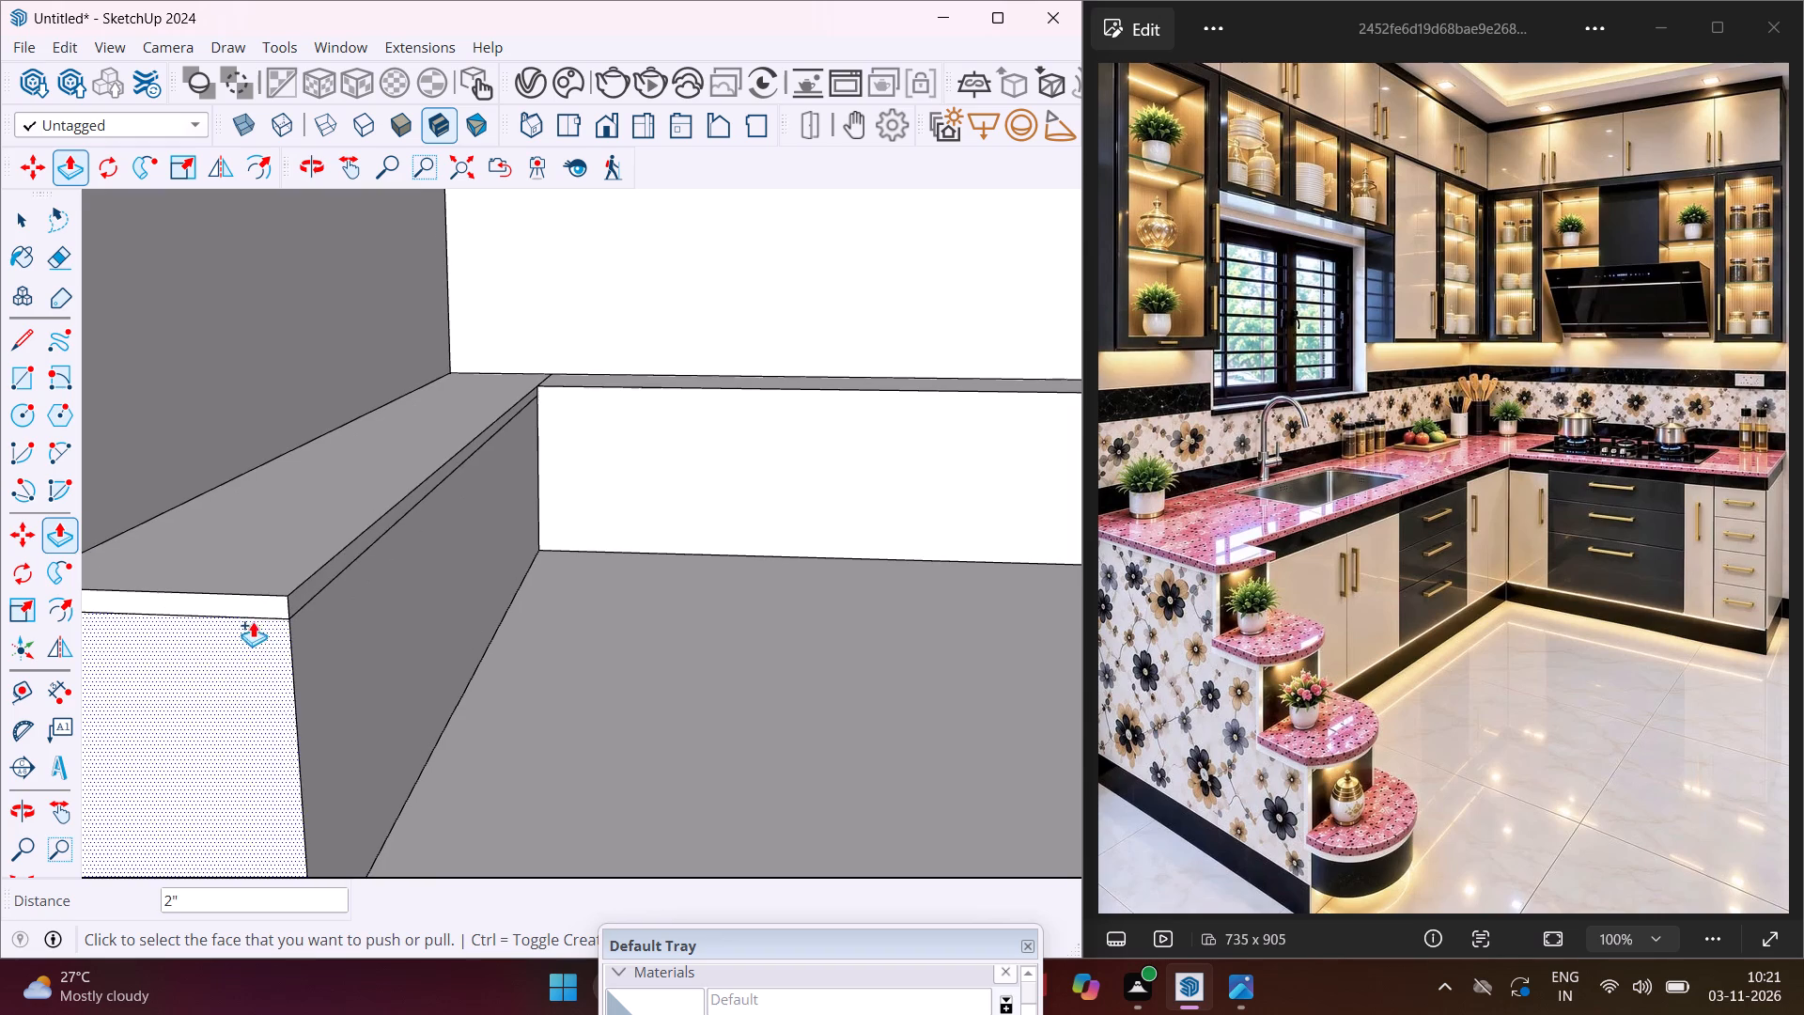
left_click(258, 570)
type("3\"")
key("Return")
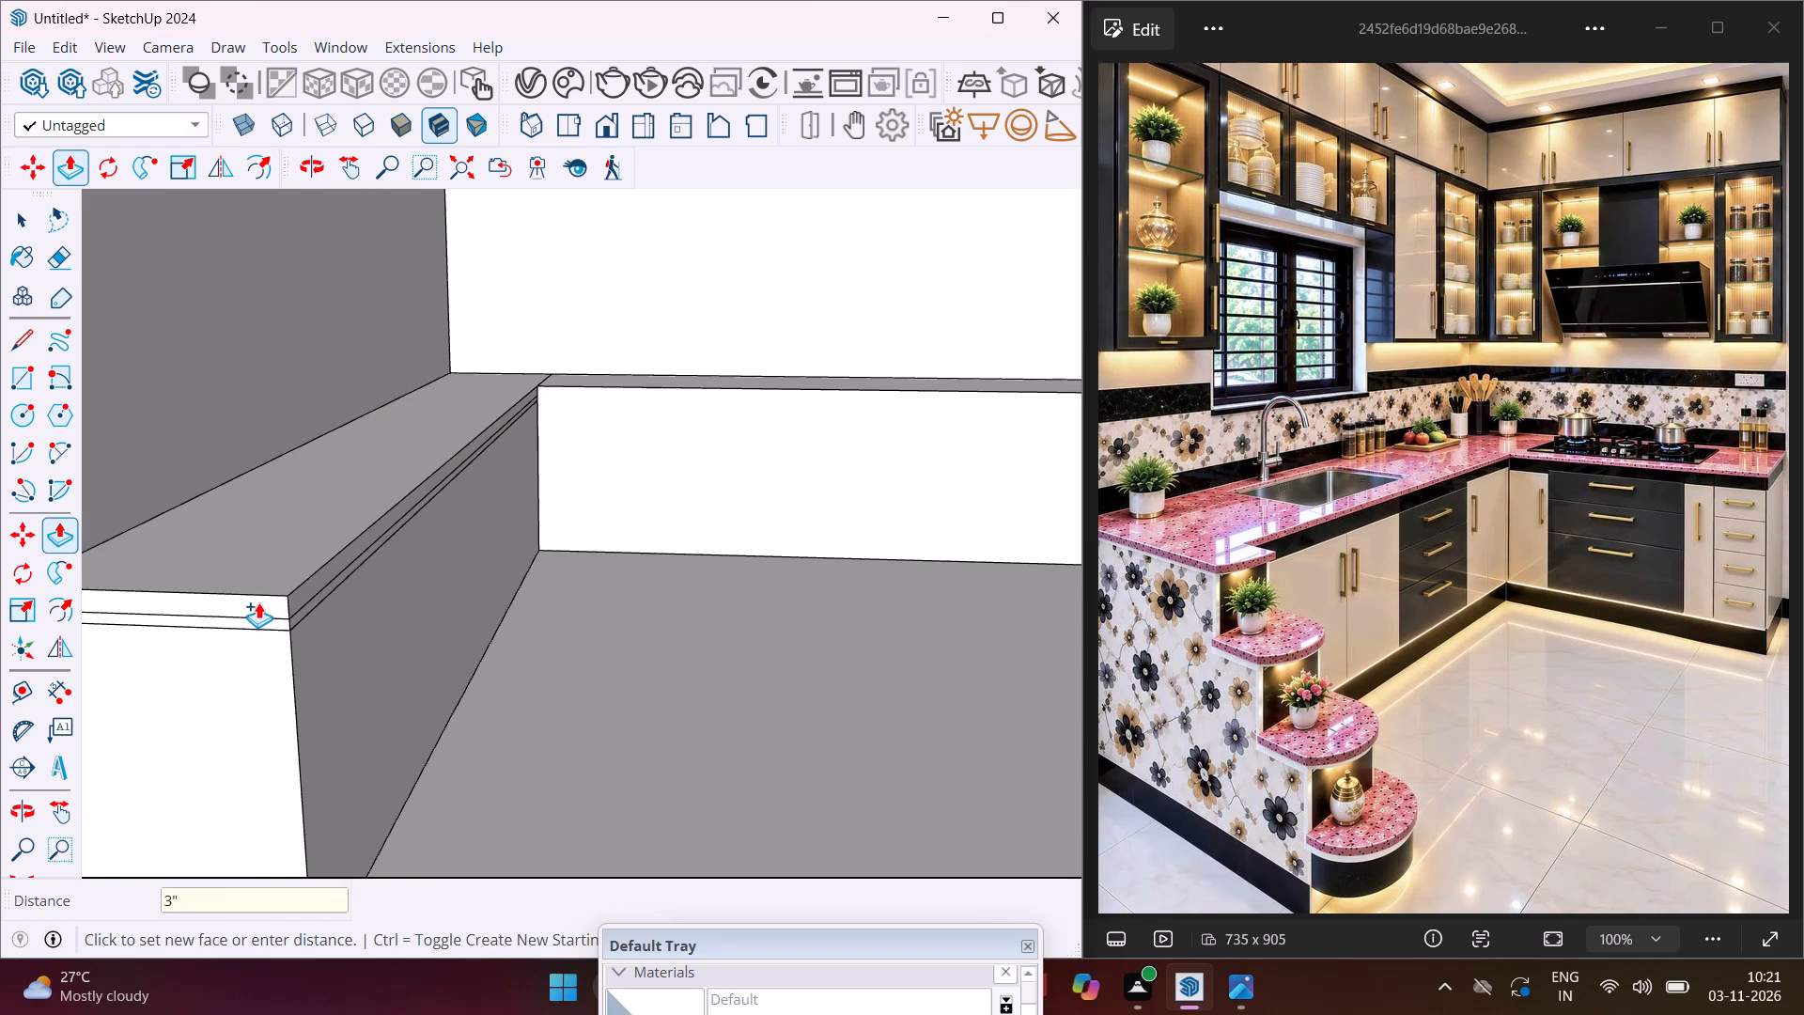
Push/Pull the left counter's top down 2' 8" as a new face, keeping the original top, to mark the toe-kick band near the floor.
left_click(273, 534)
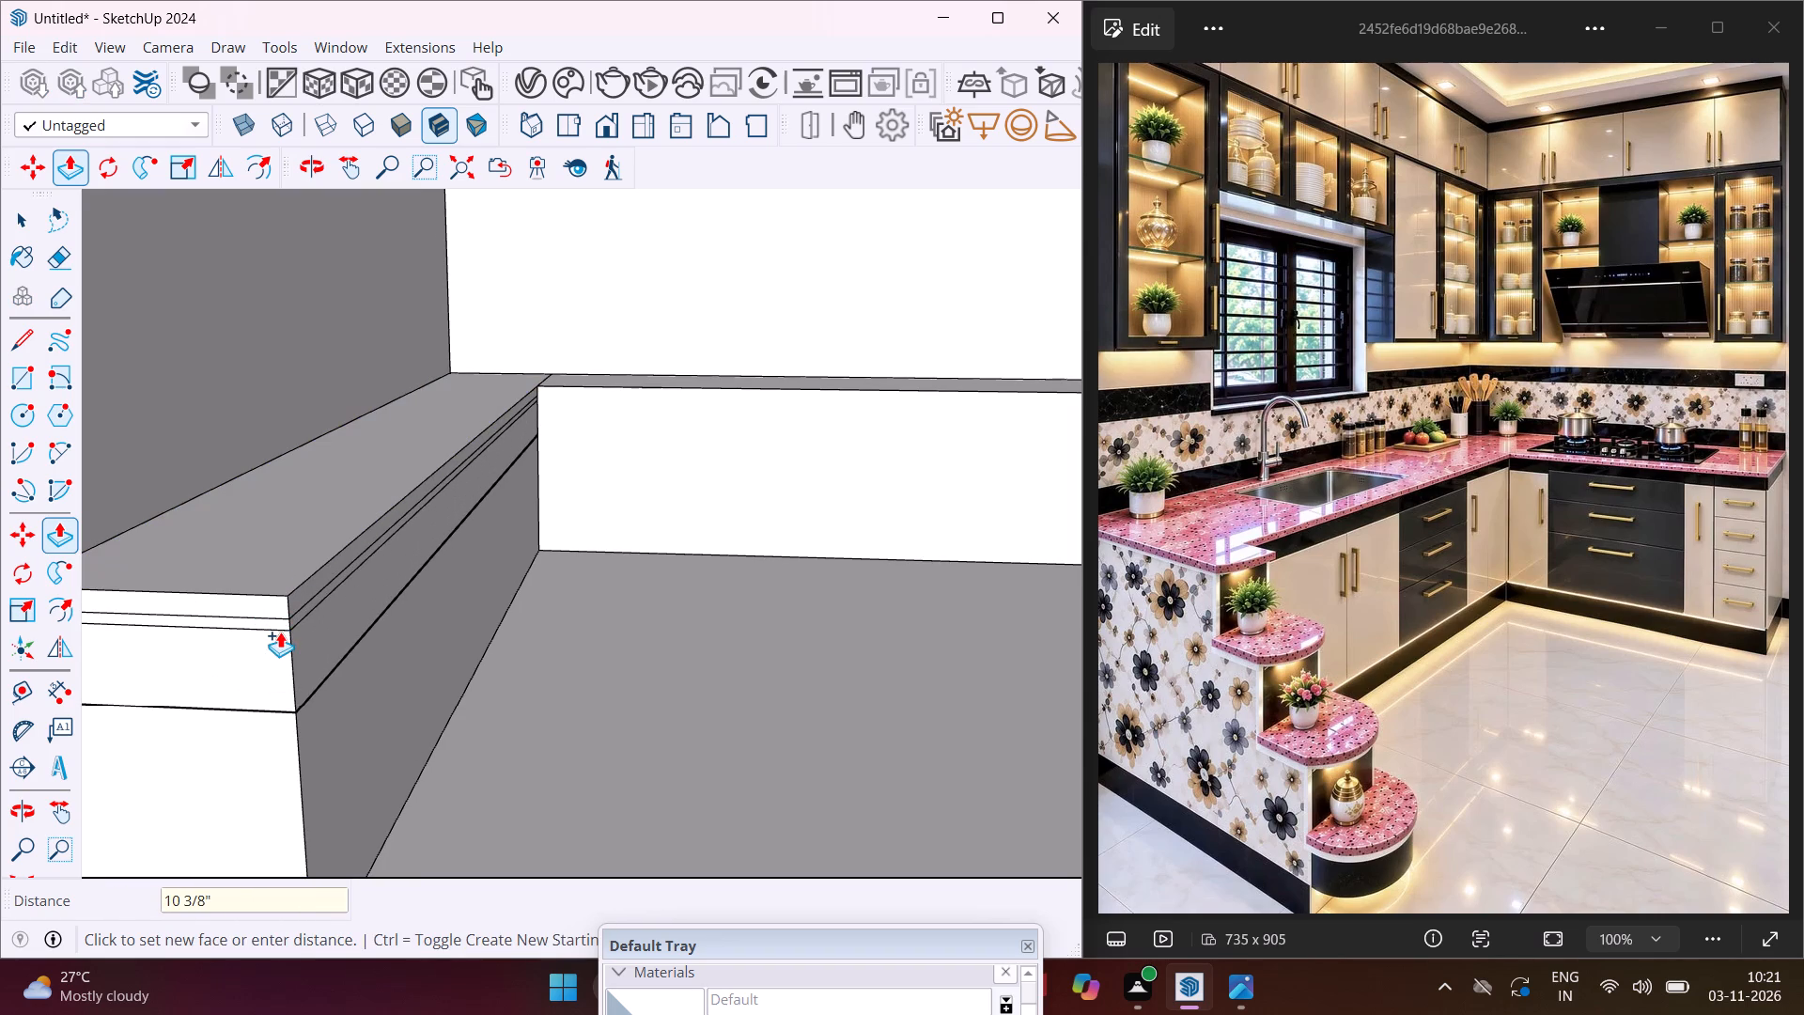
type("2'")
type("8\"")
key("Return")
scroll(267, 642, "down", 4)
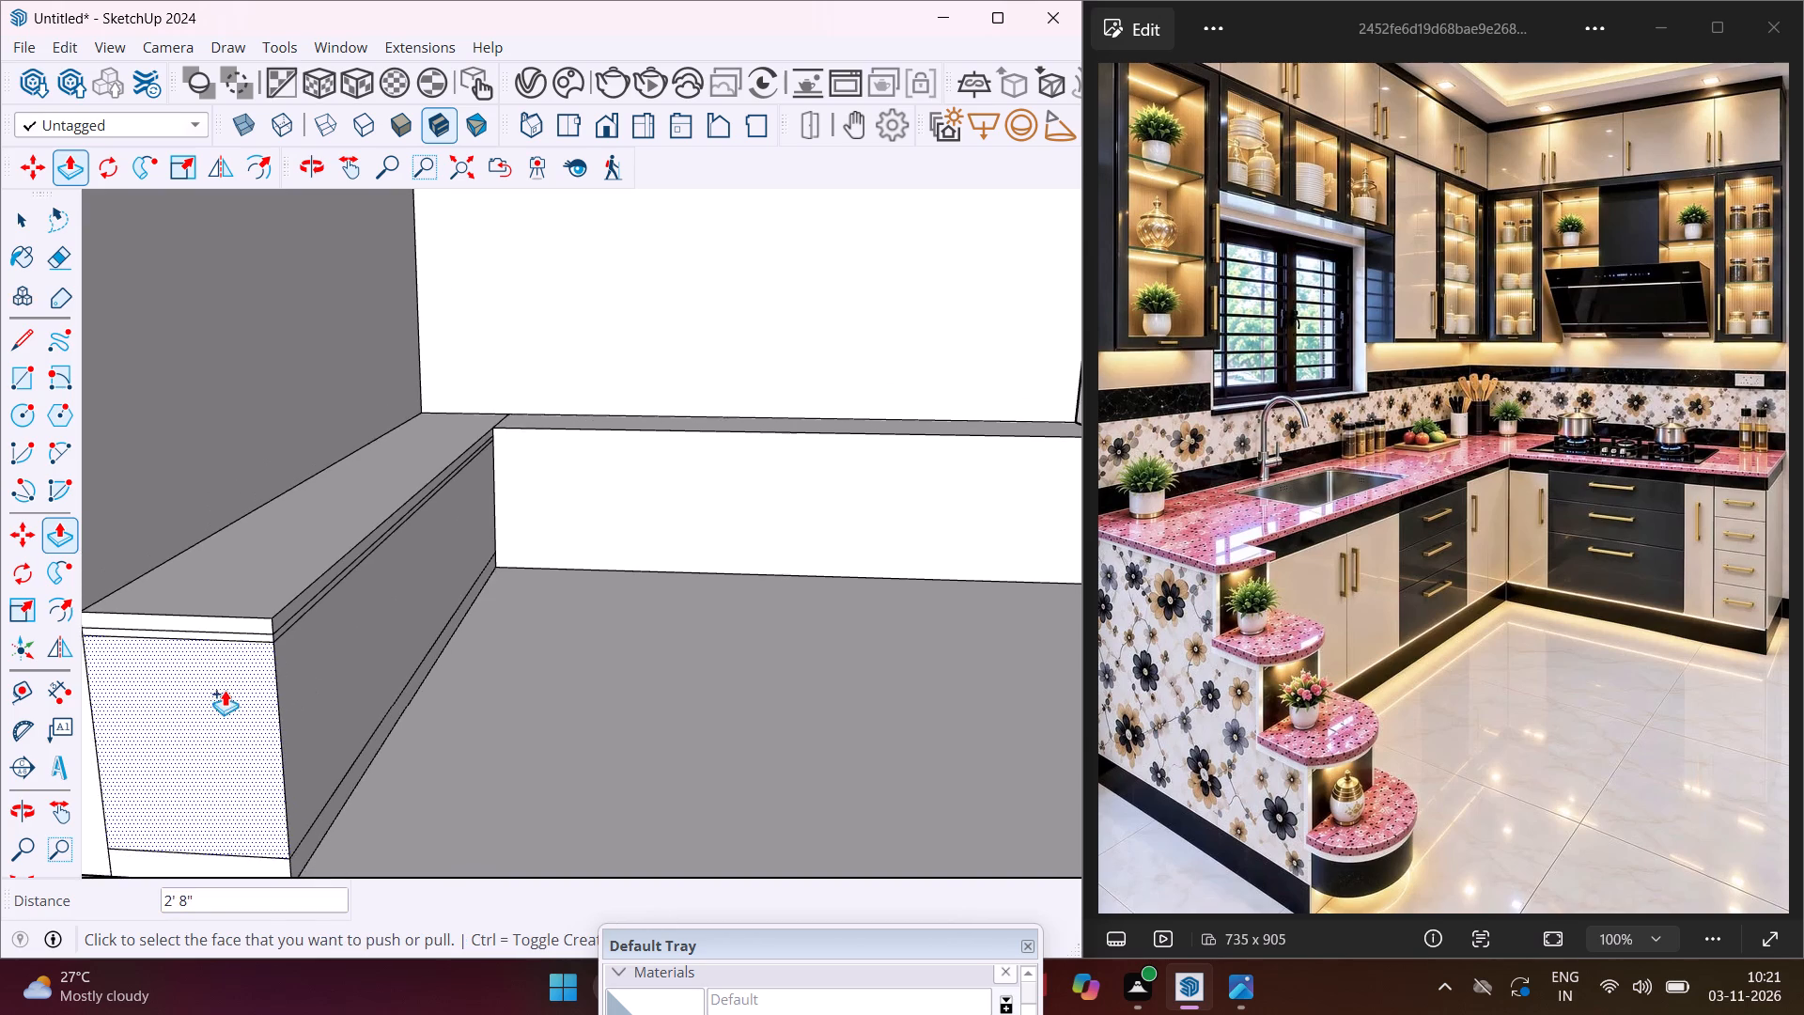
Push/Pull the back counter's top down 2' 8" as a new face, keeping the original top, to mark its toe-kick band.
scroll(225, 690, "down", 3)
middle_click_drag(816, 554, 225, 705)
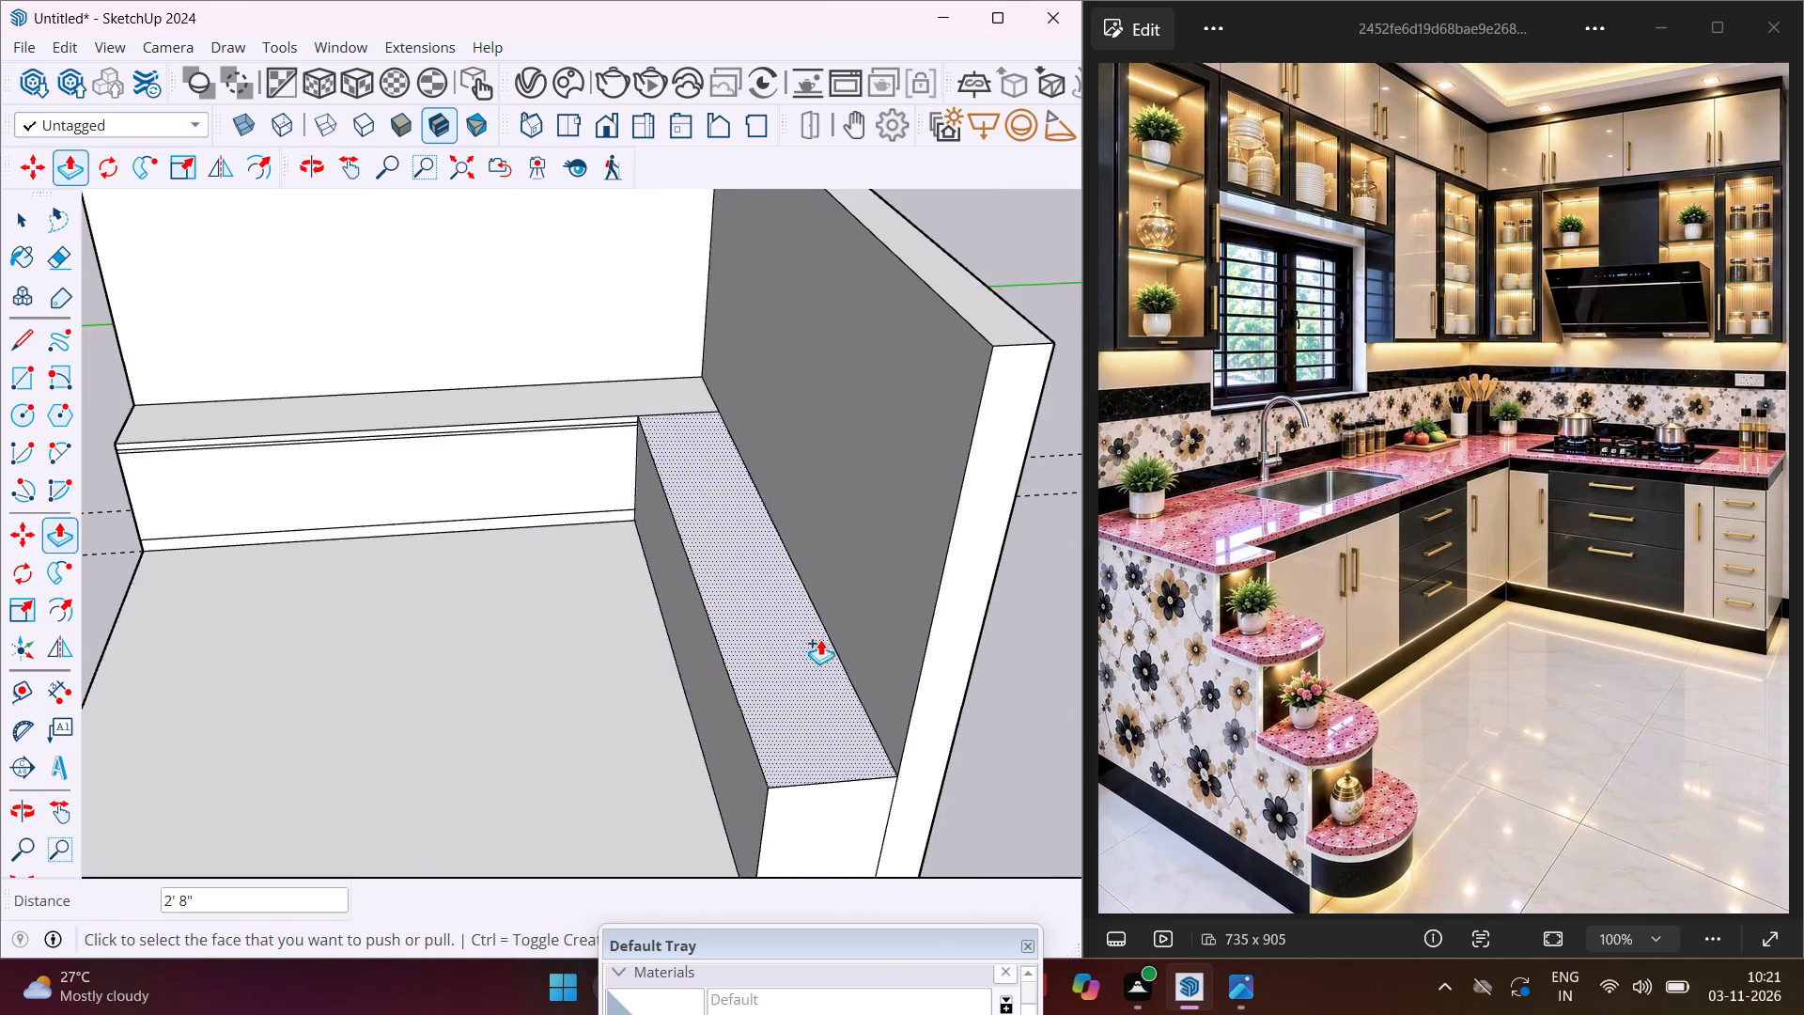
scroll(856, 648, "up", 3)
double_click(768, 710)
Push/Pull the back counter's top down 2" and again 3" as new faces, keeping the original top, to mark the slab and reveal bands.
middle_click_drag(746, 710, 754, 574)
scroll(774, 505, "up", 3)
left_click(774, 505)
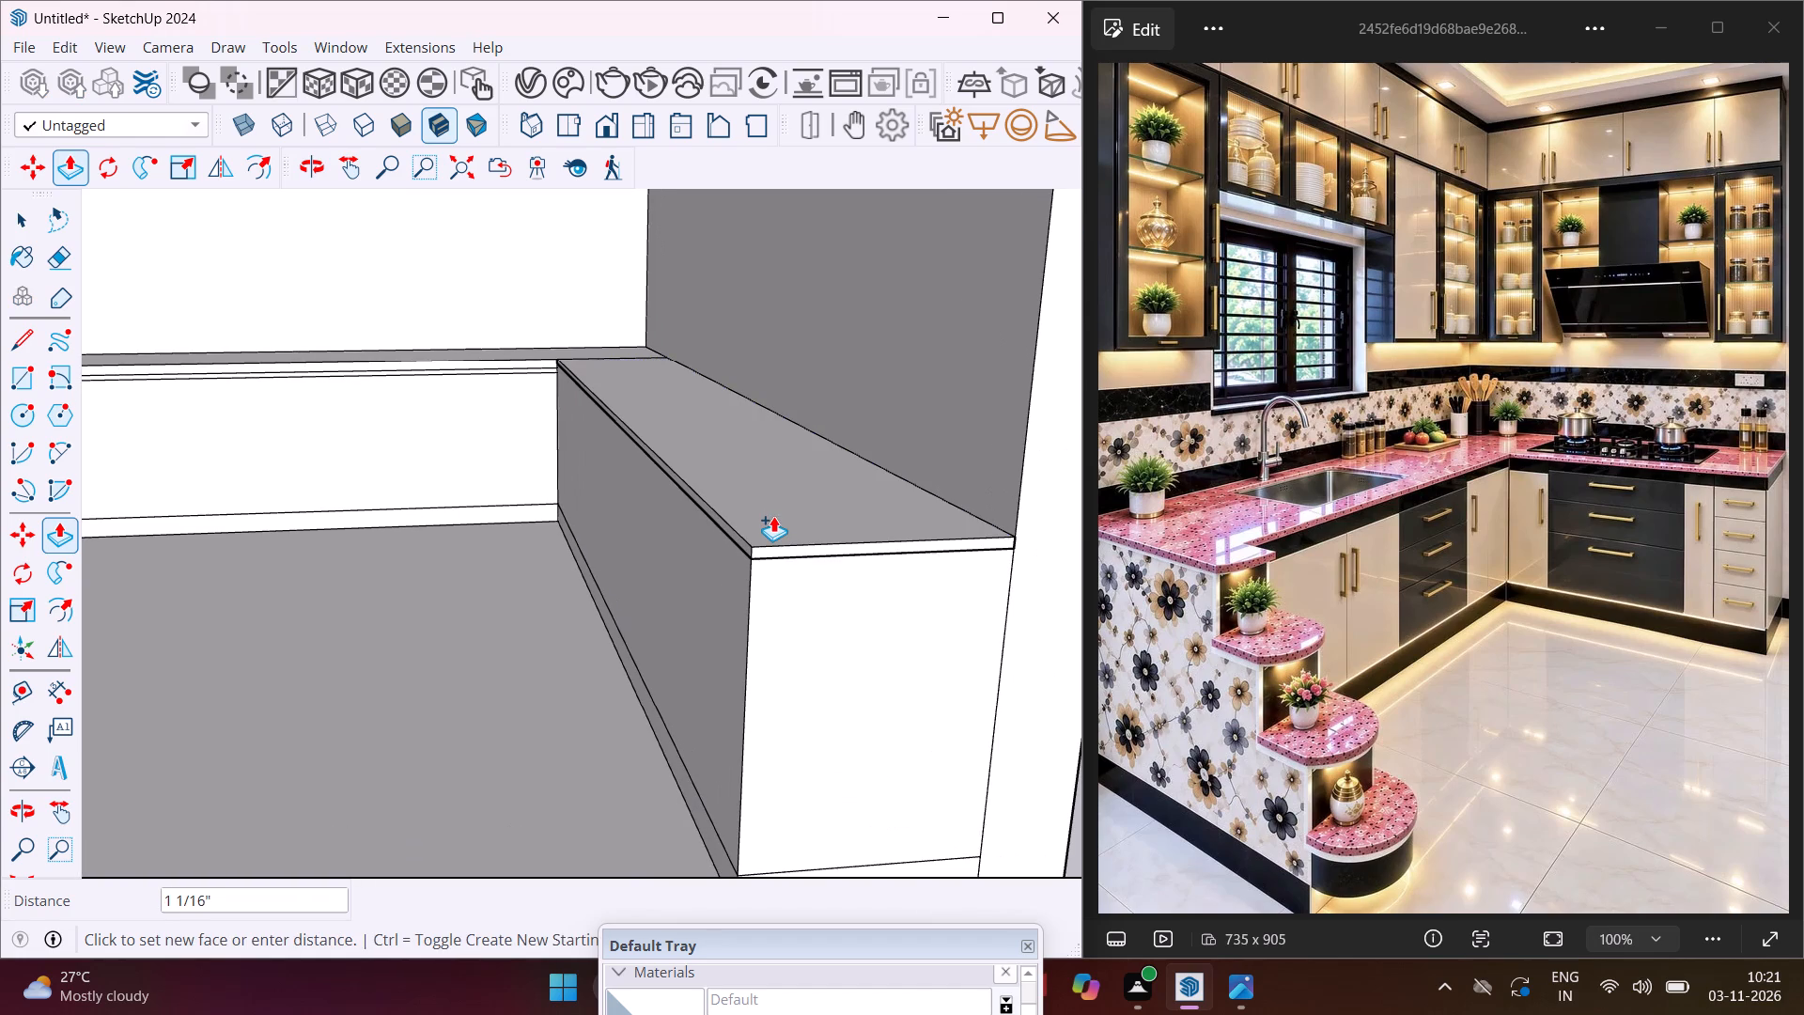
type("2\"")
key("Return")
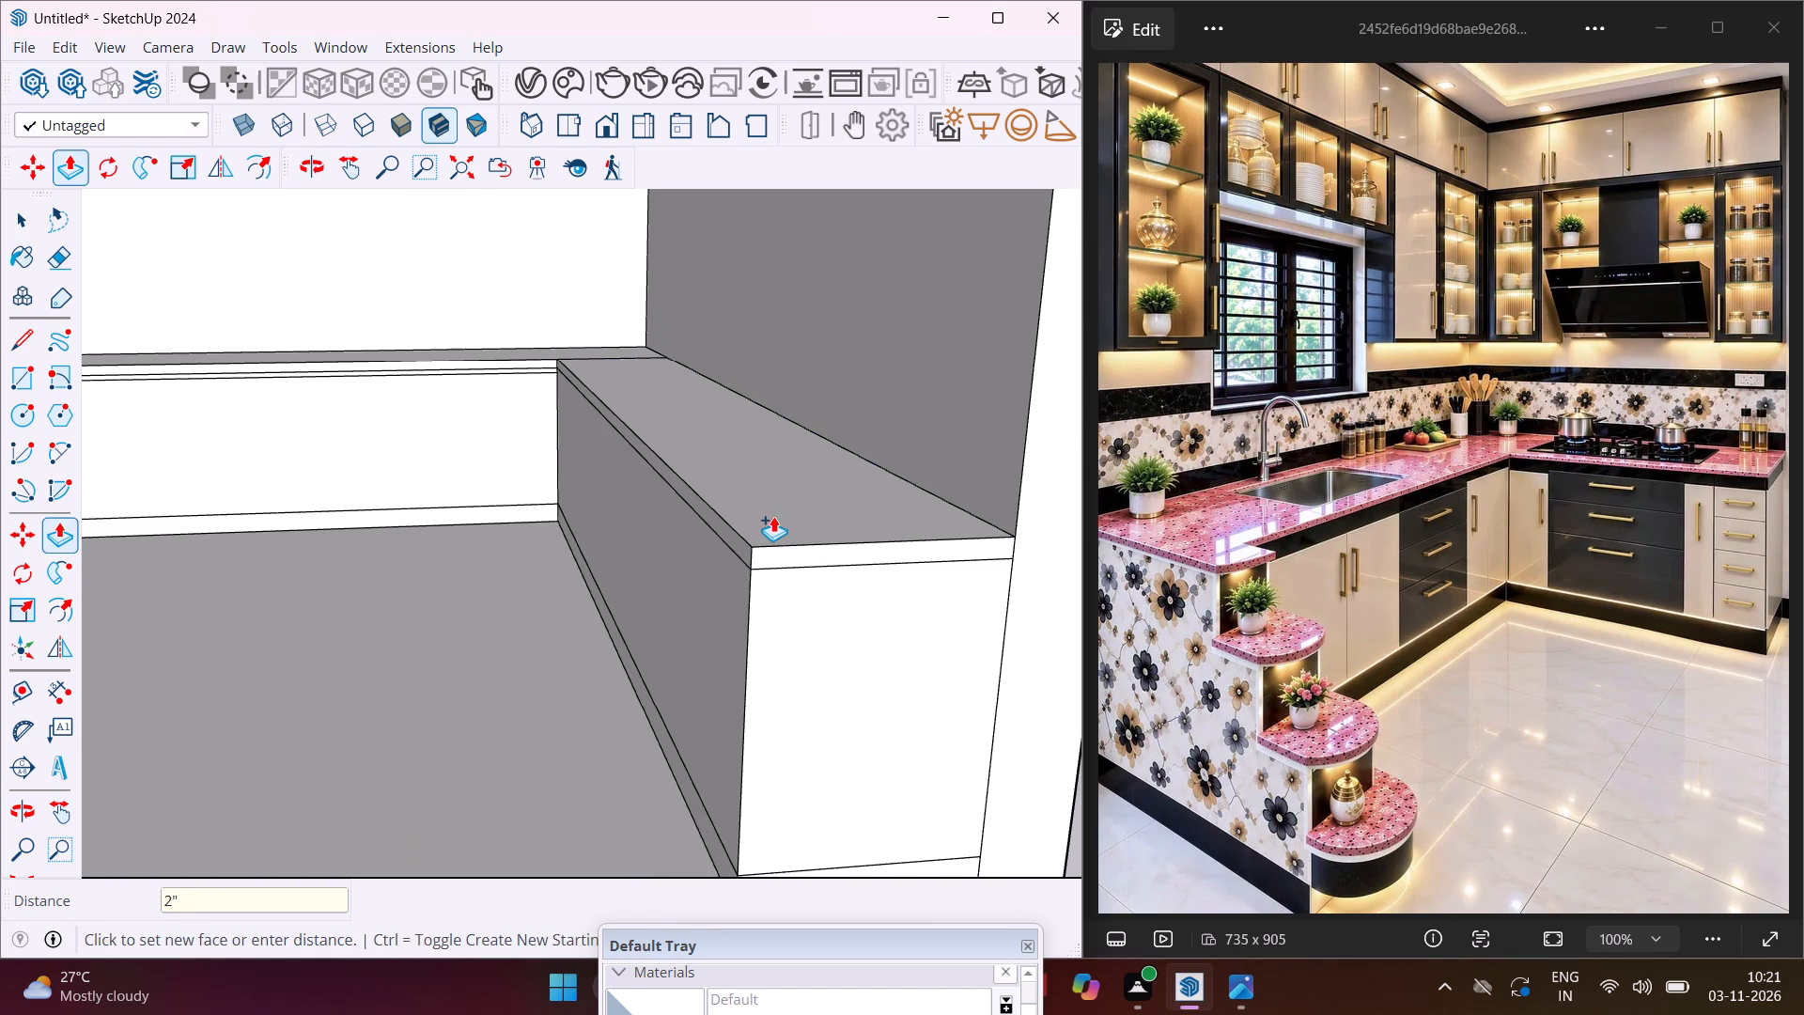
left_click(773, 513)
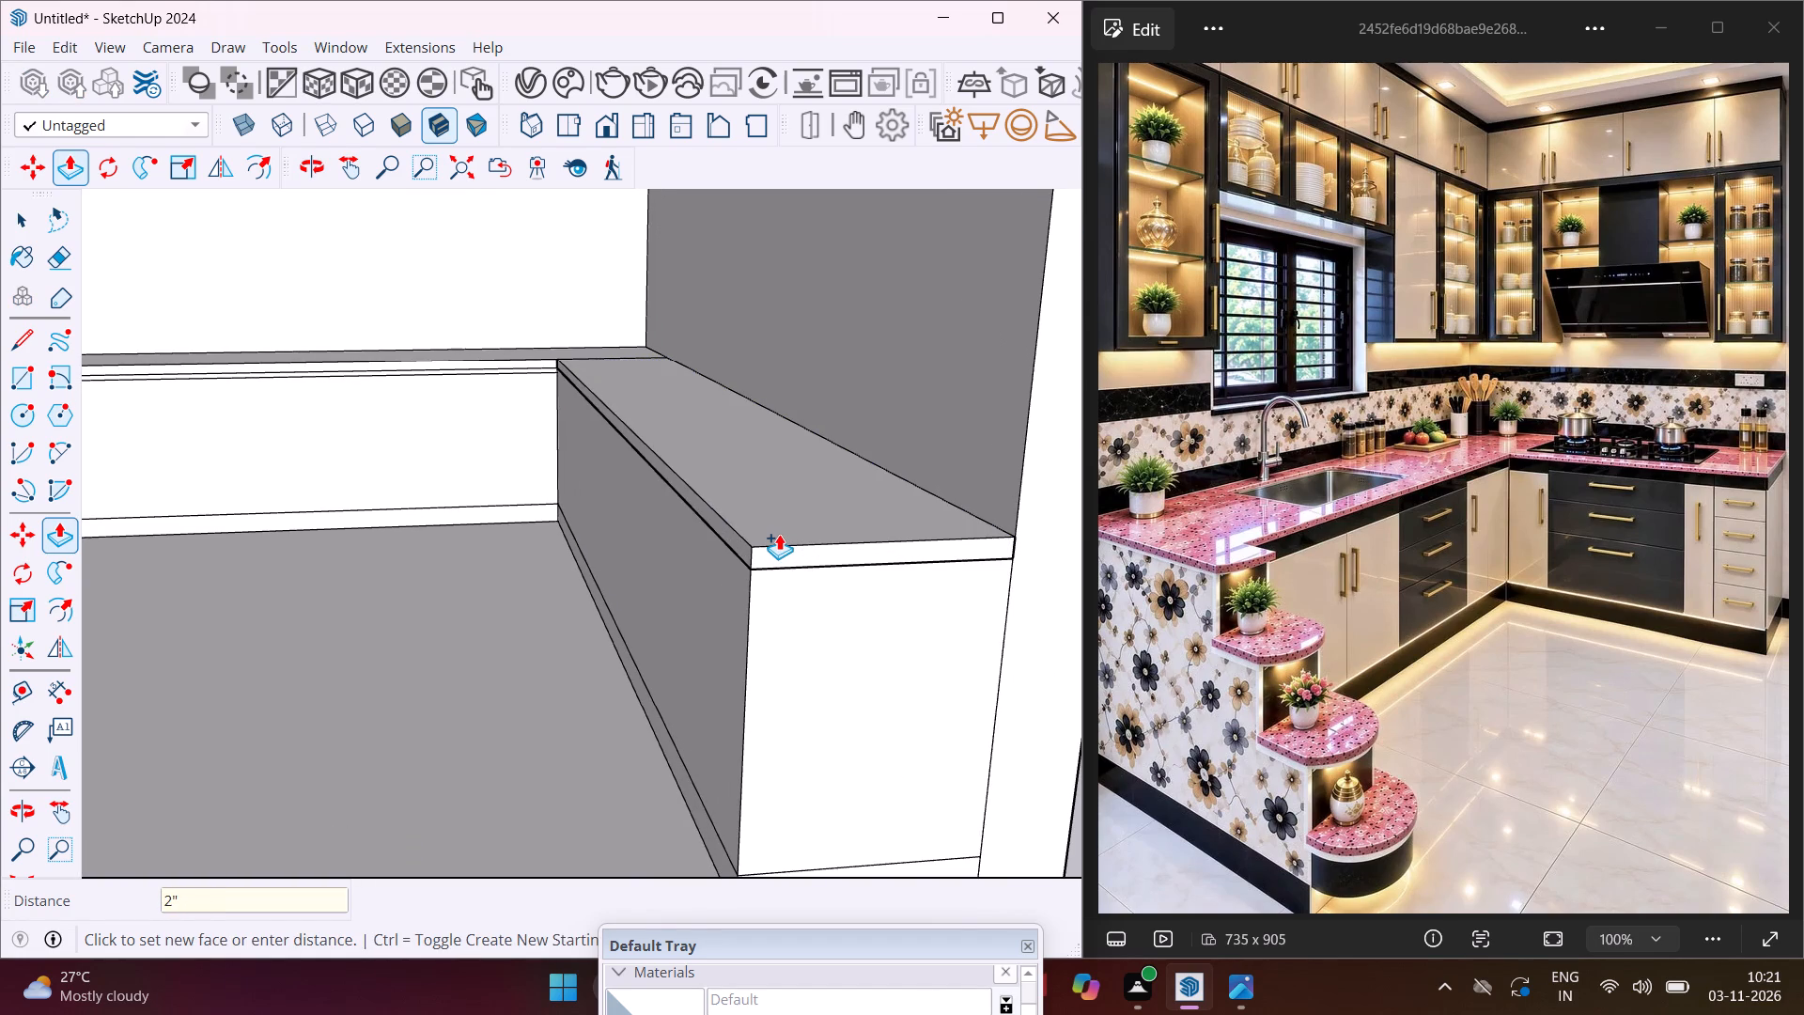
type("3\"")
key("Return")
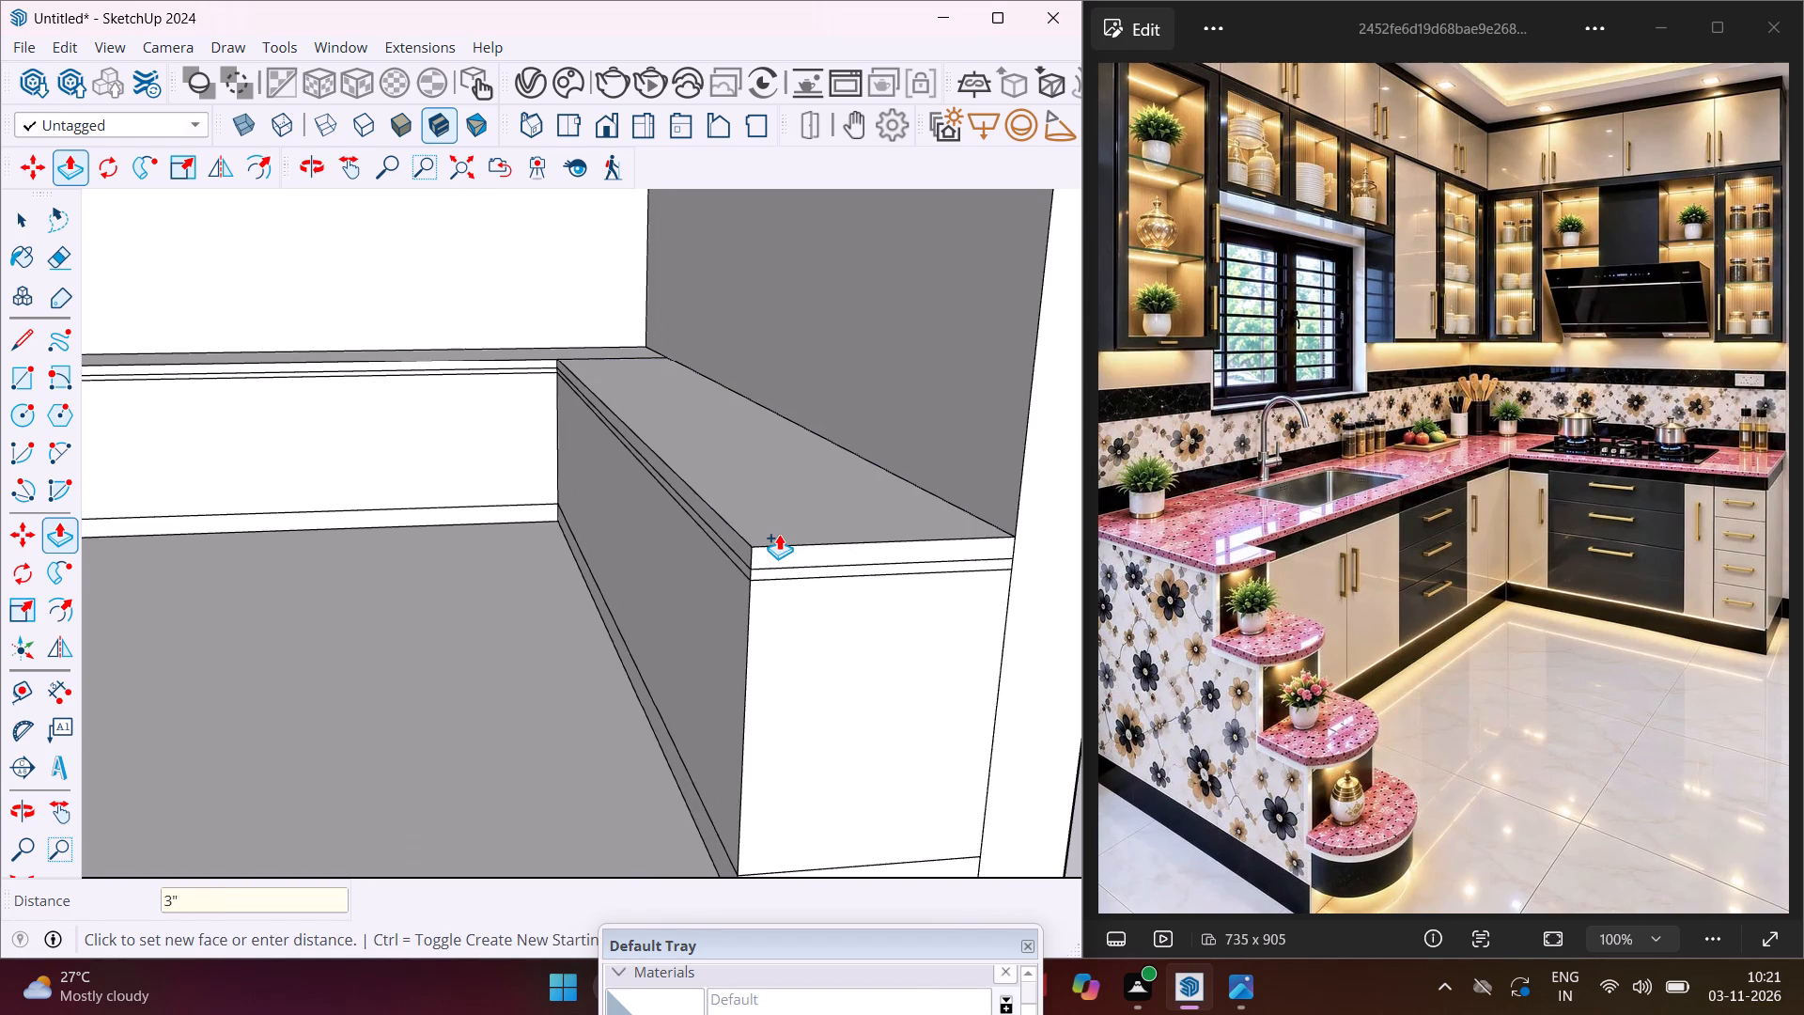
scroll(779, 534, "down", 4)
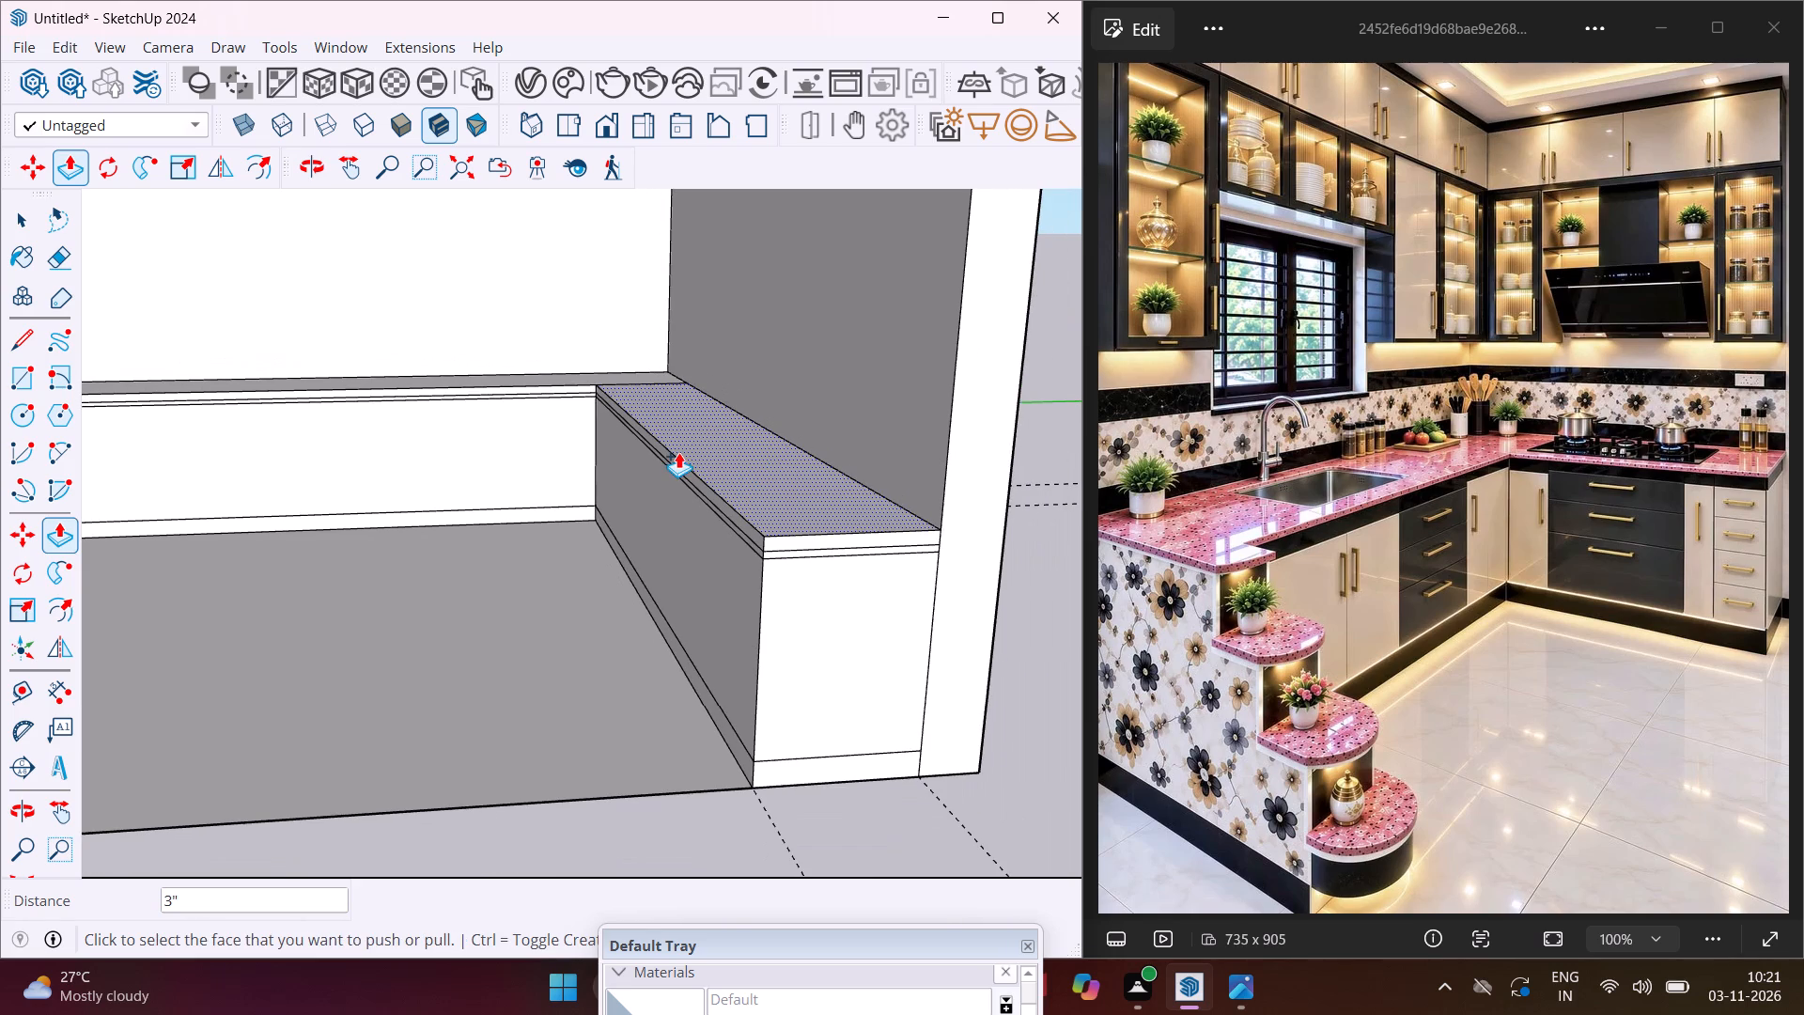
key("Escape")
key("space")
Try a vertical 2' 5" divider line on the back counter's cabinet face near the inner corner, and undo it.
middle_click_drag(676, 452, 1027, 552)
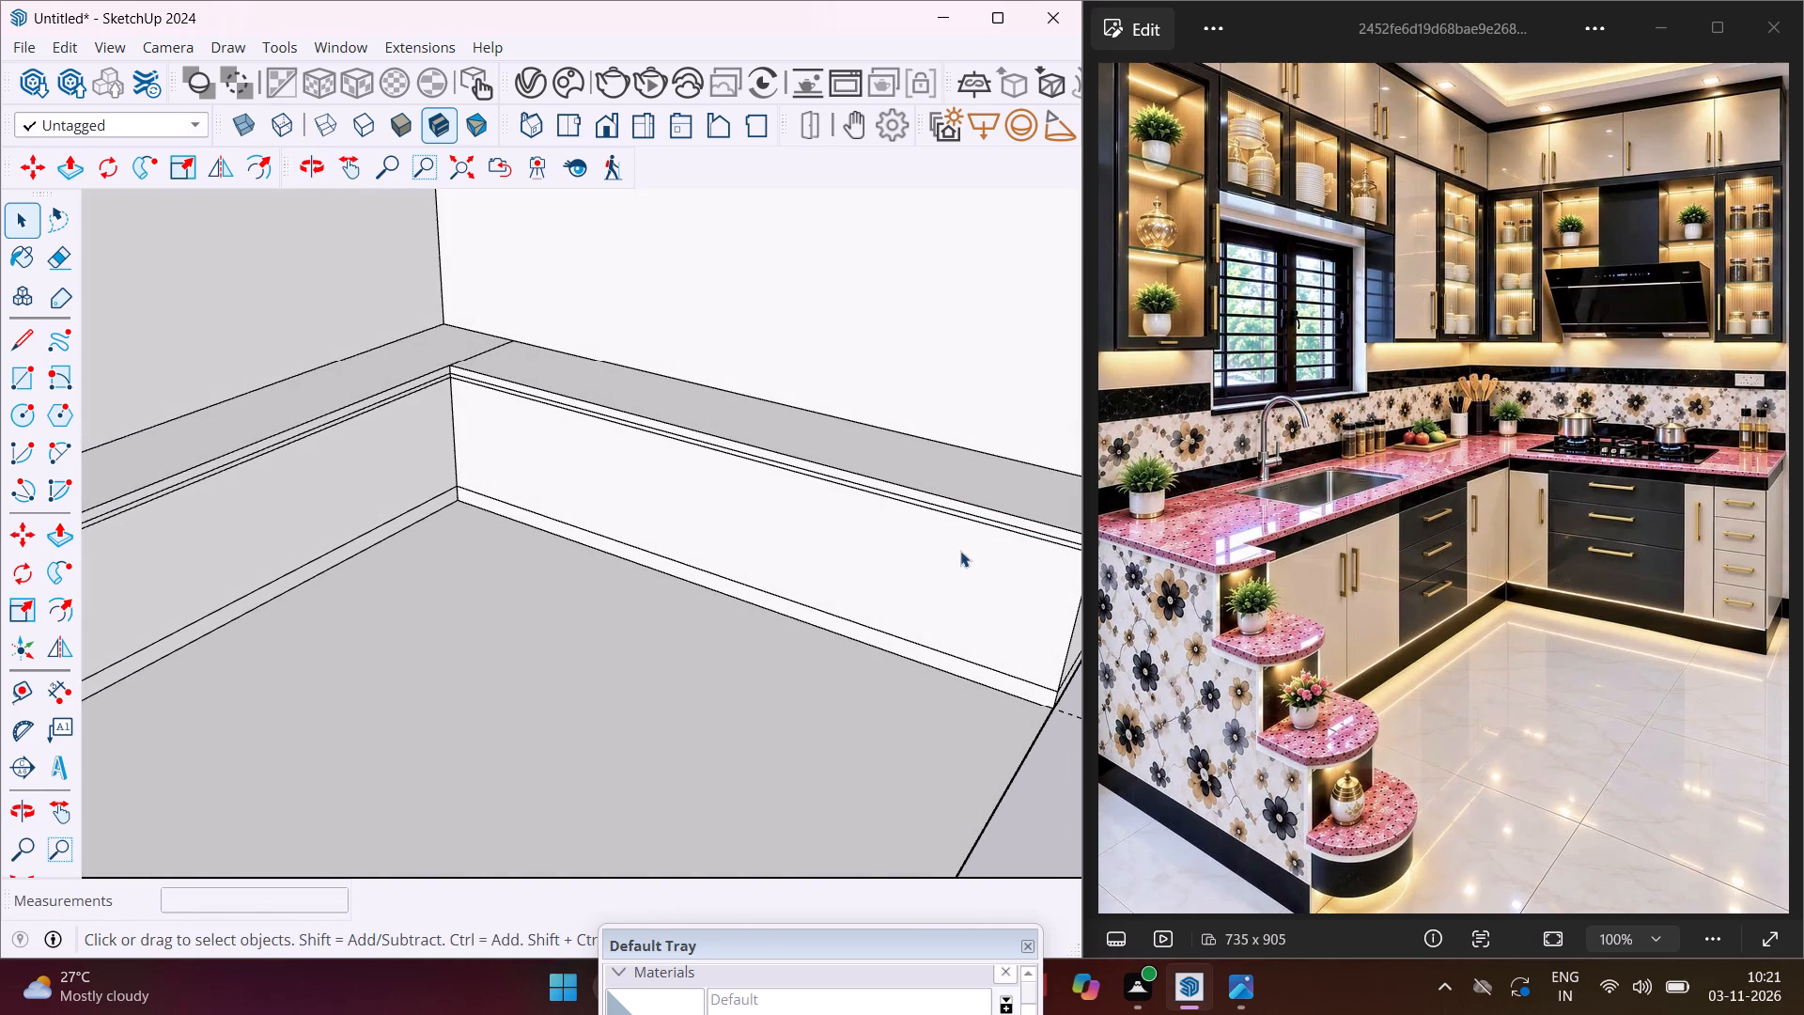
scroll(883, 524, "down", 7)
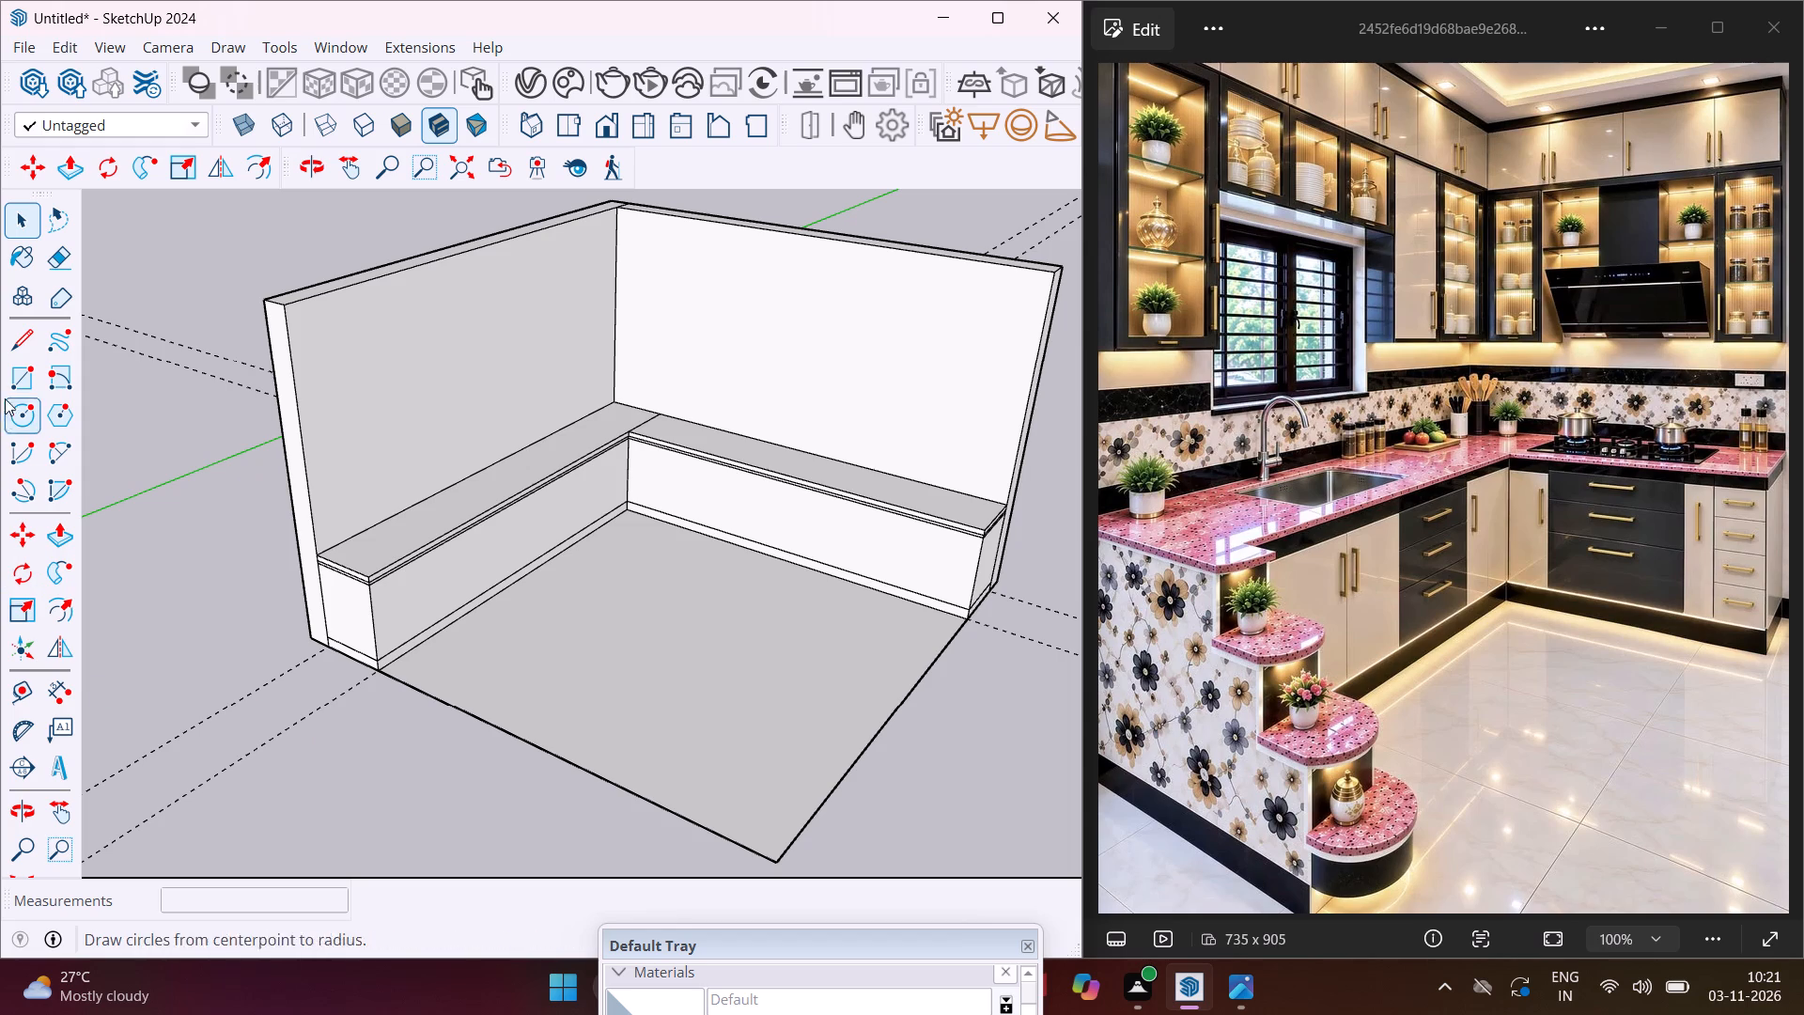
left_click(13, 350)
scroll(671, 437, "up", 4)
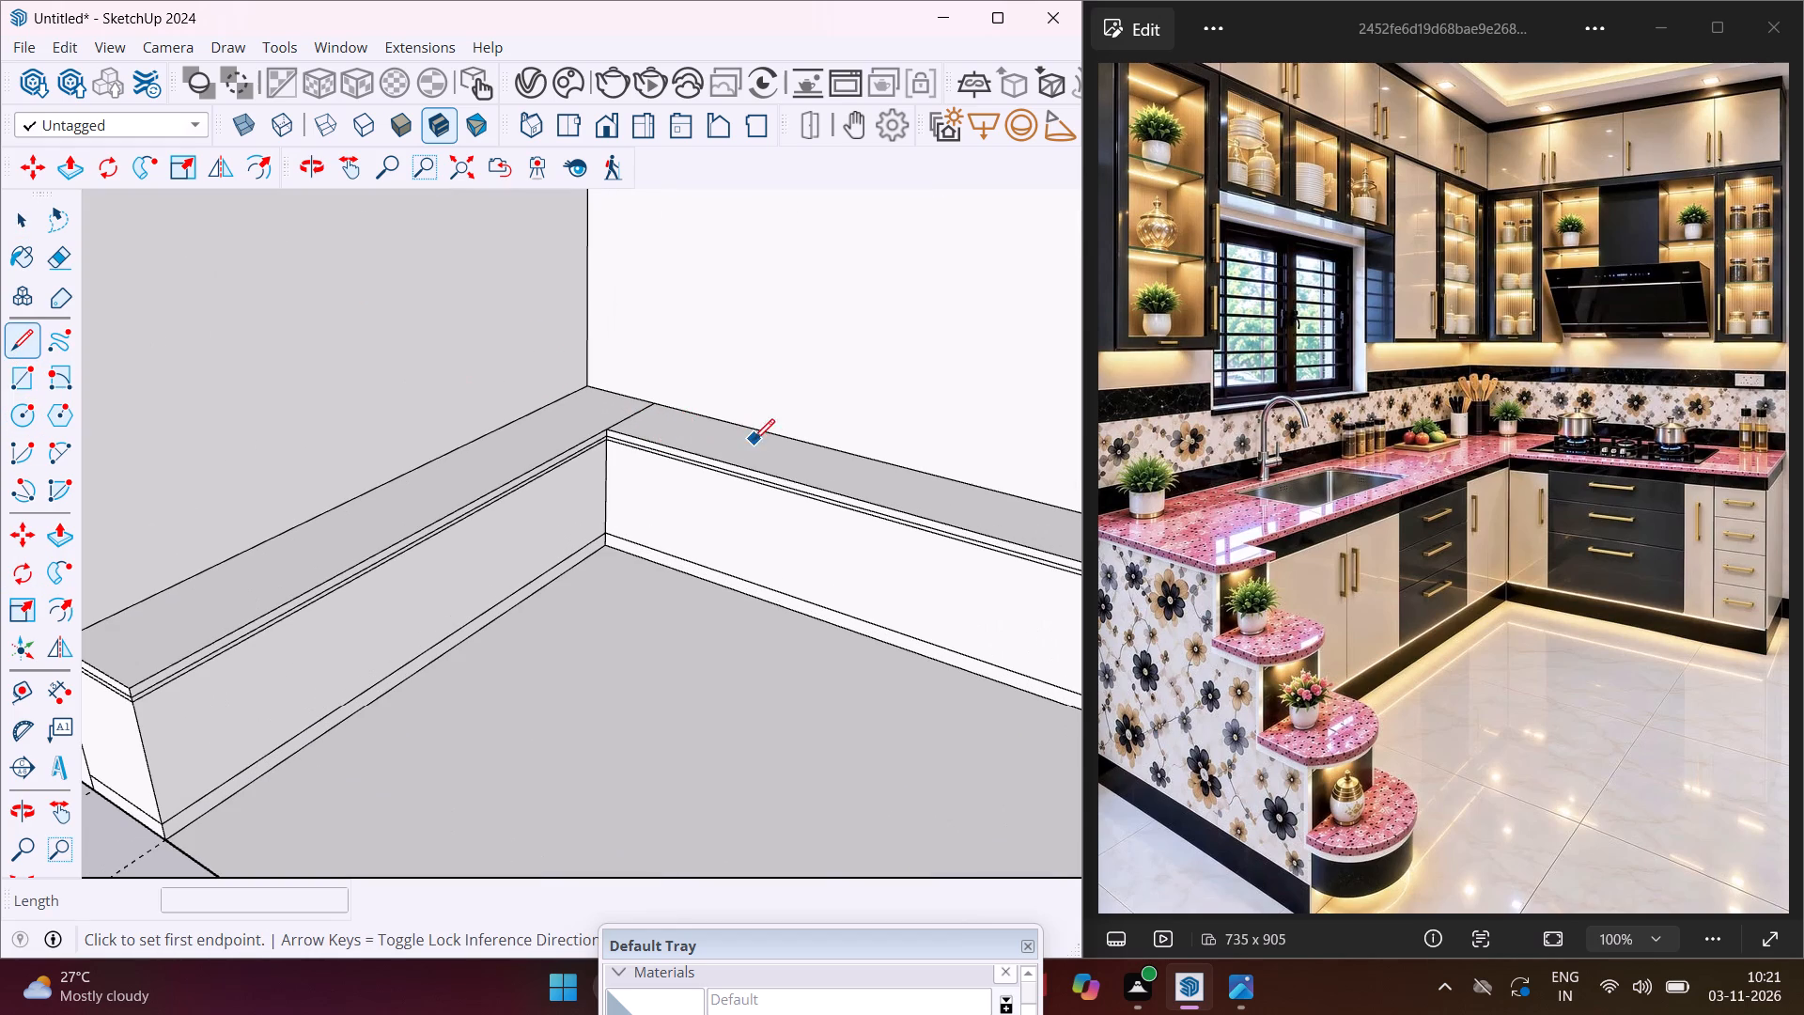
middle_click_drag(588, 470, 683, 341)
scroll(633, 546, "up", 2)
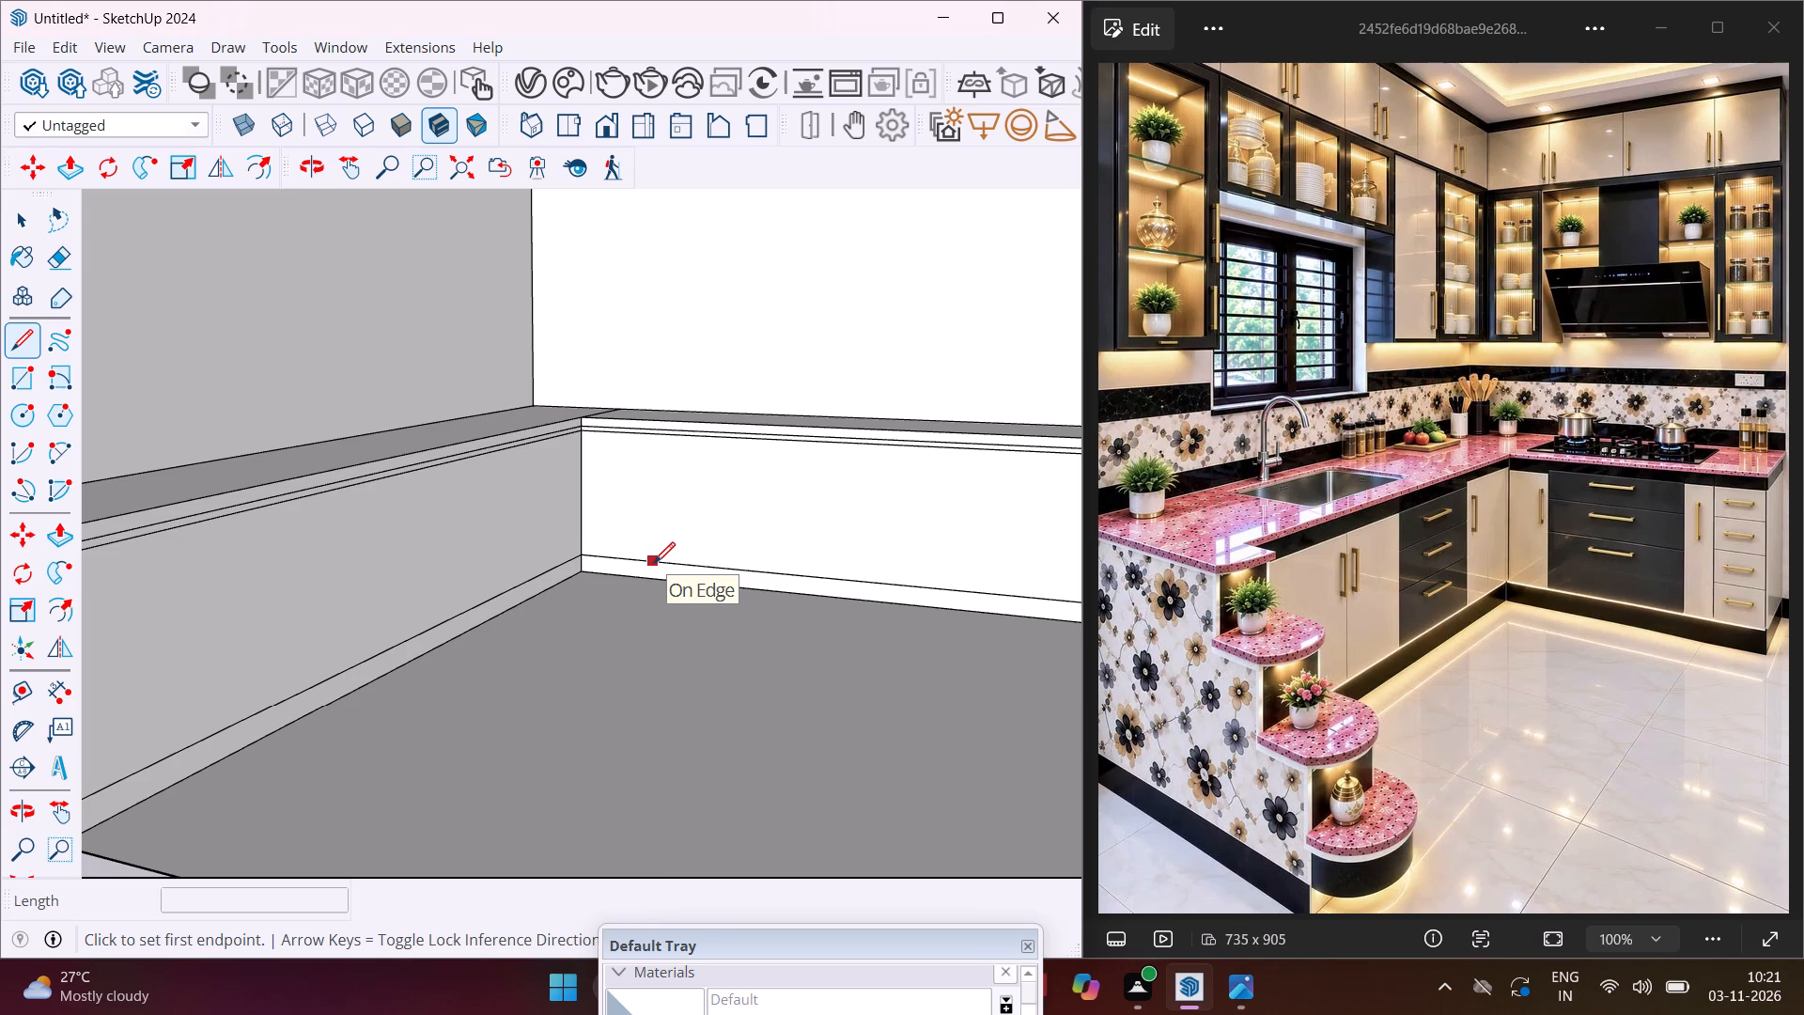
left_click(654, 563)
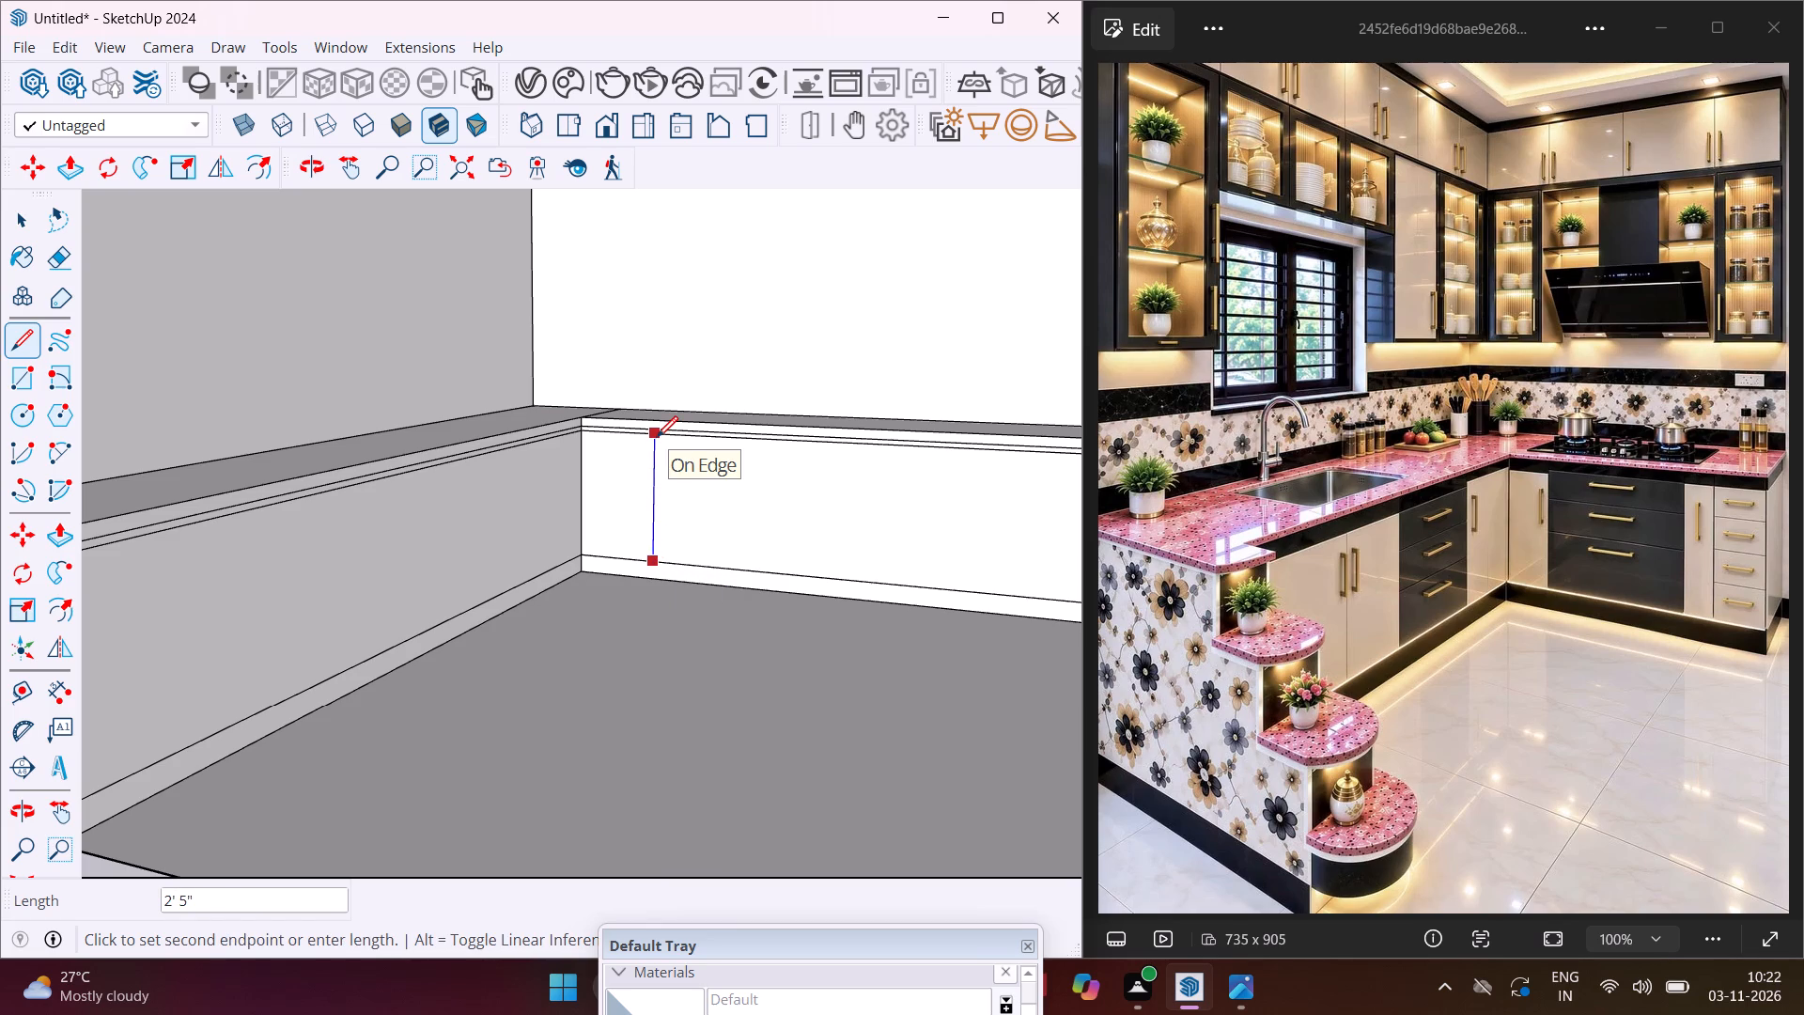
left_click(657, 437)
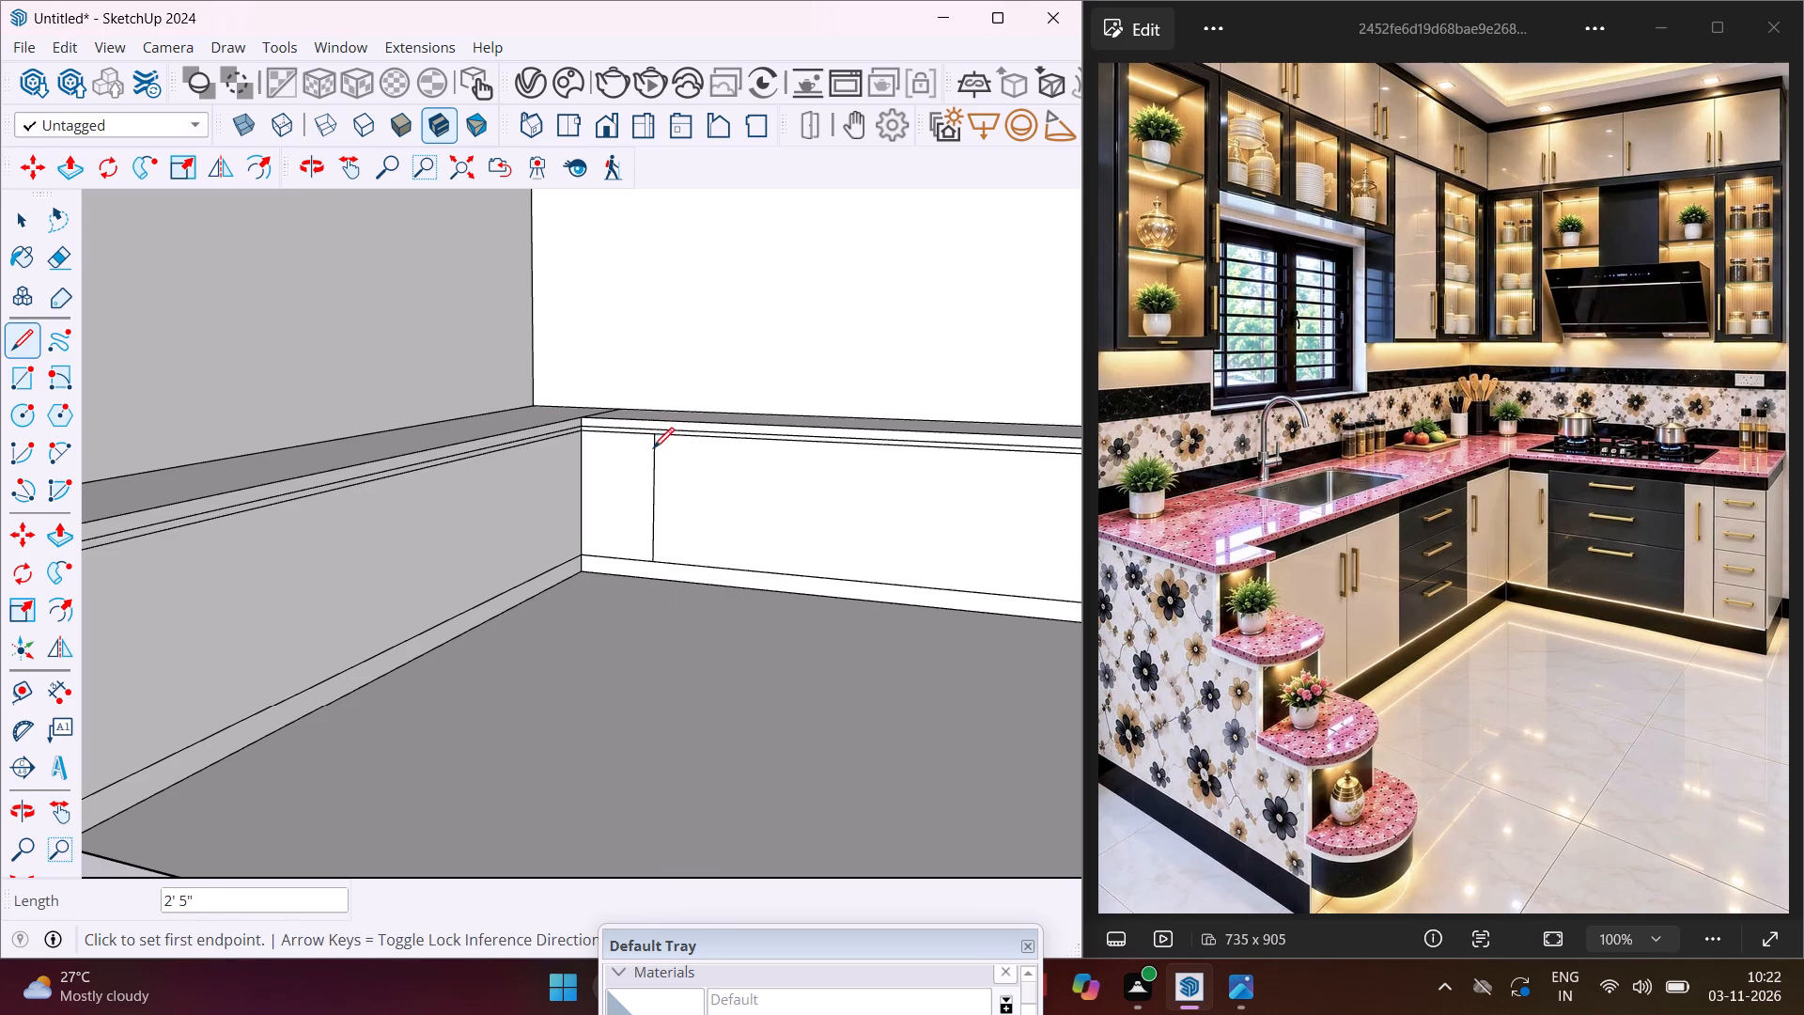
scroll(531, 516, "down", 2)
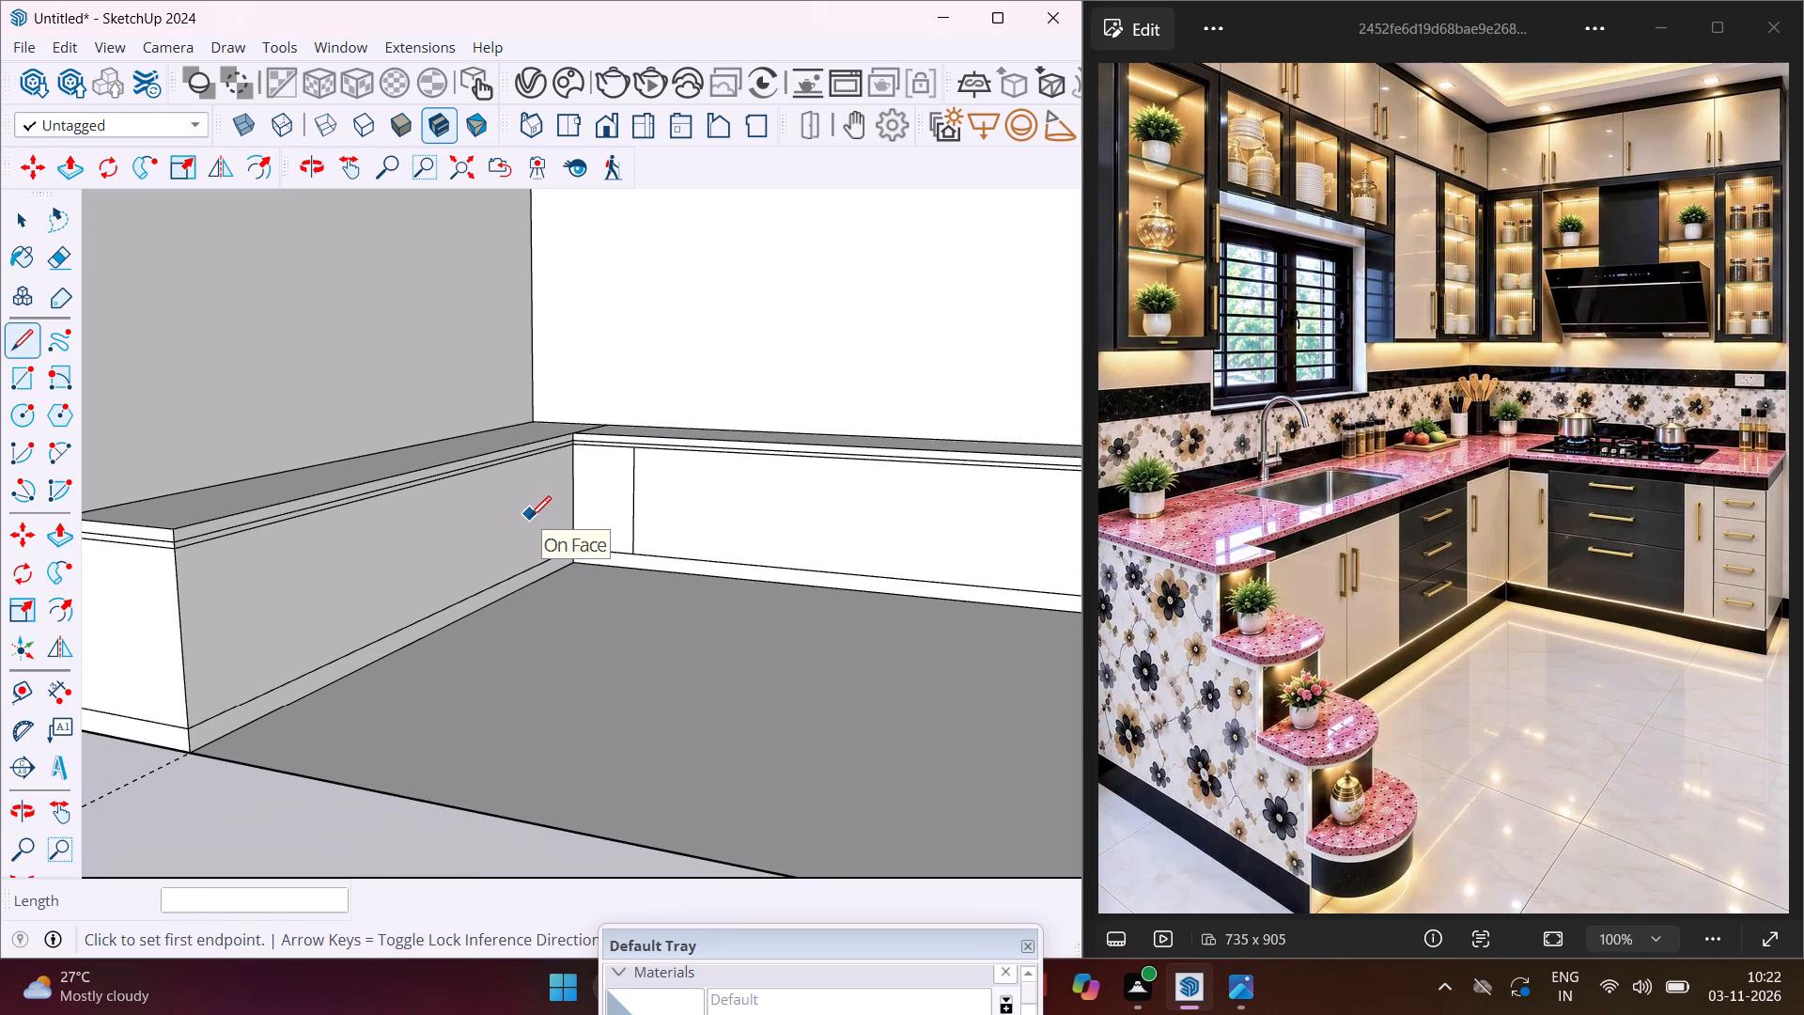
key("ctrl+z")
Draw three vertical divider lines about 2' 5" tall on the back counter's cabinet face: one near the inner corner and a closely spaced pair farther along.
scroll(609, 561, "up", 5)
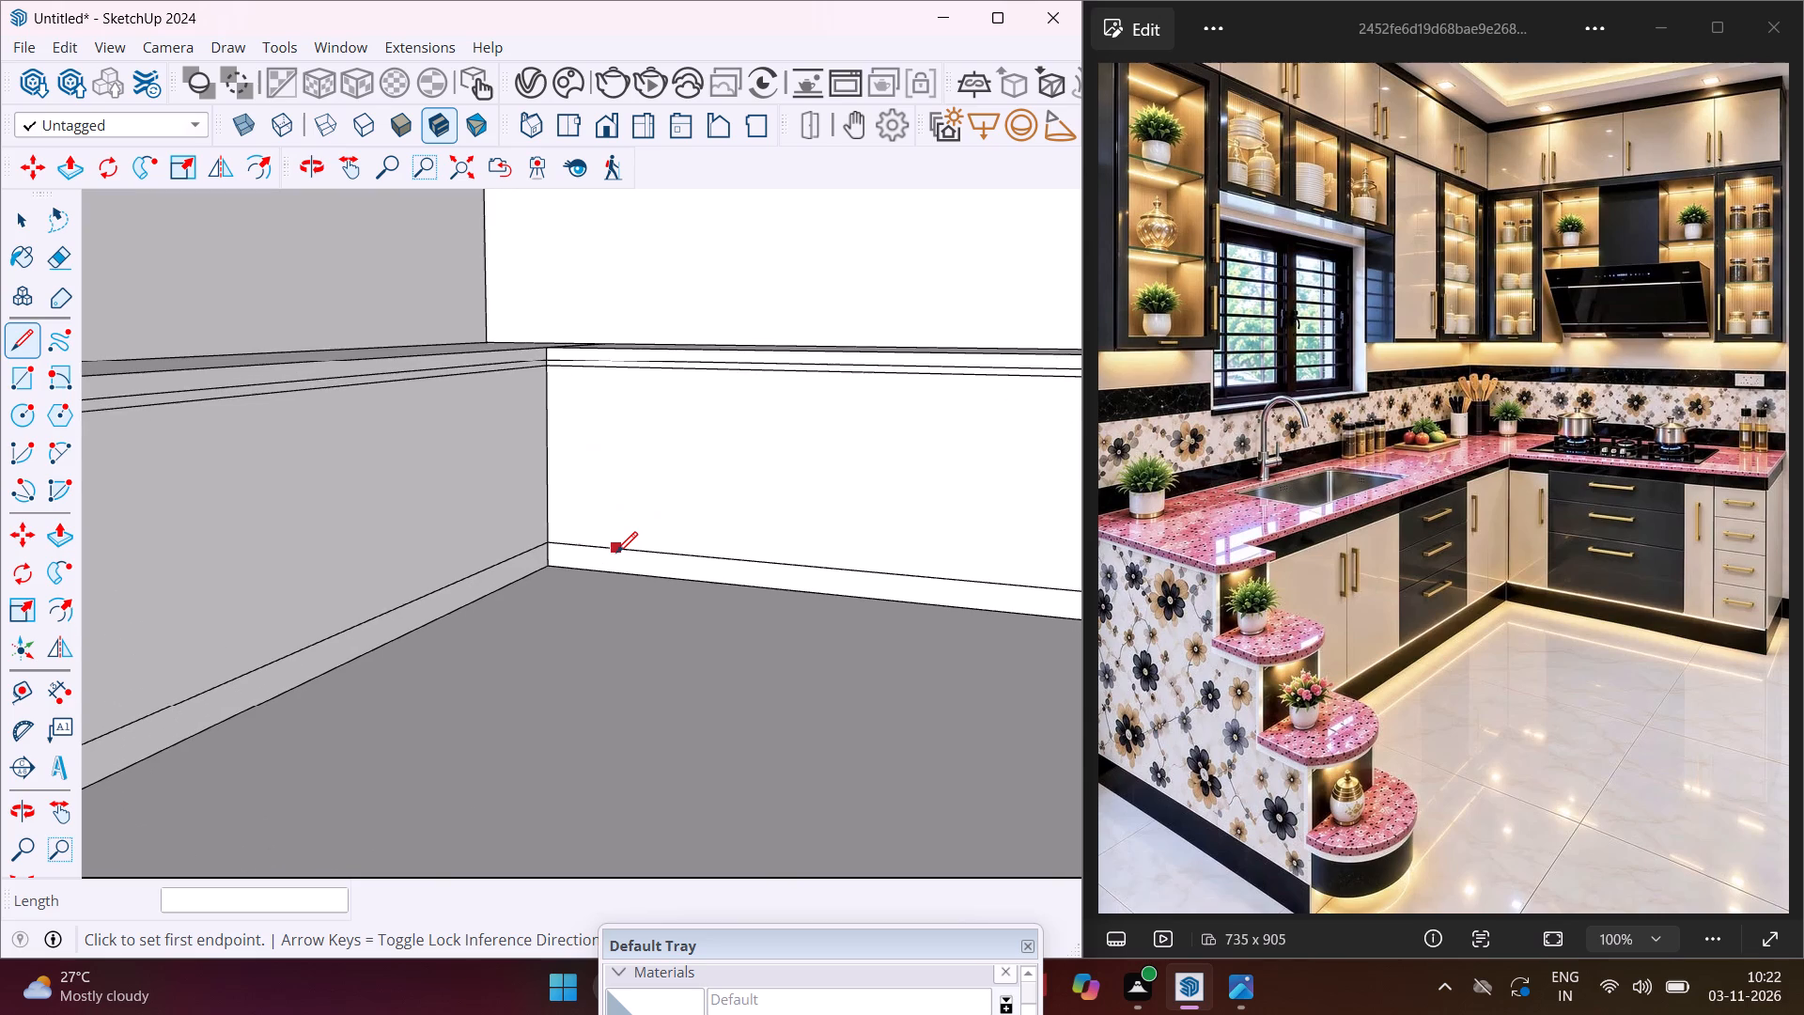
left_click(627, 548)
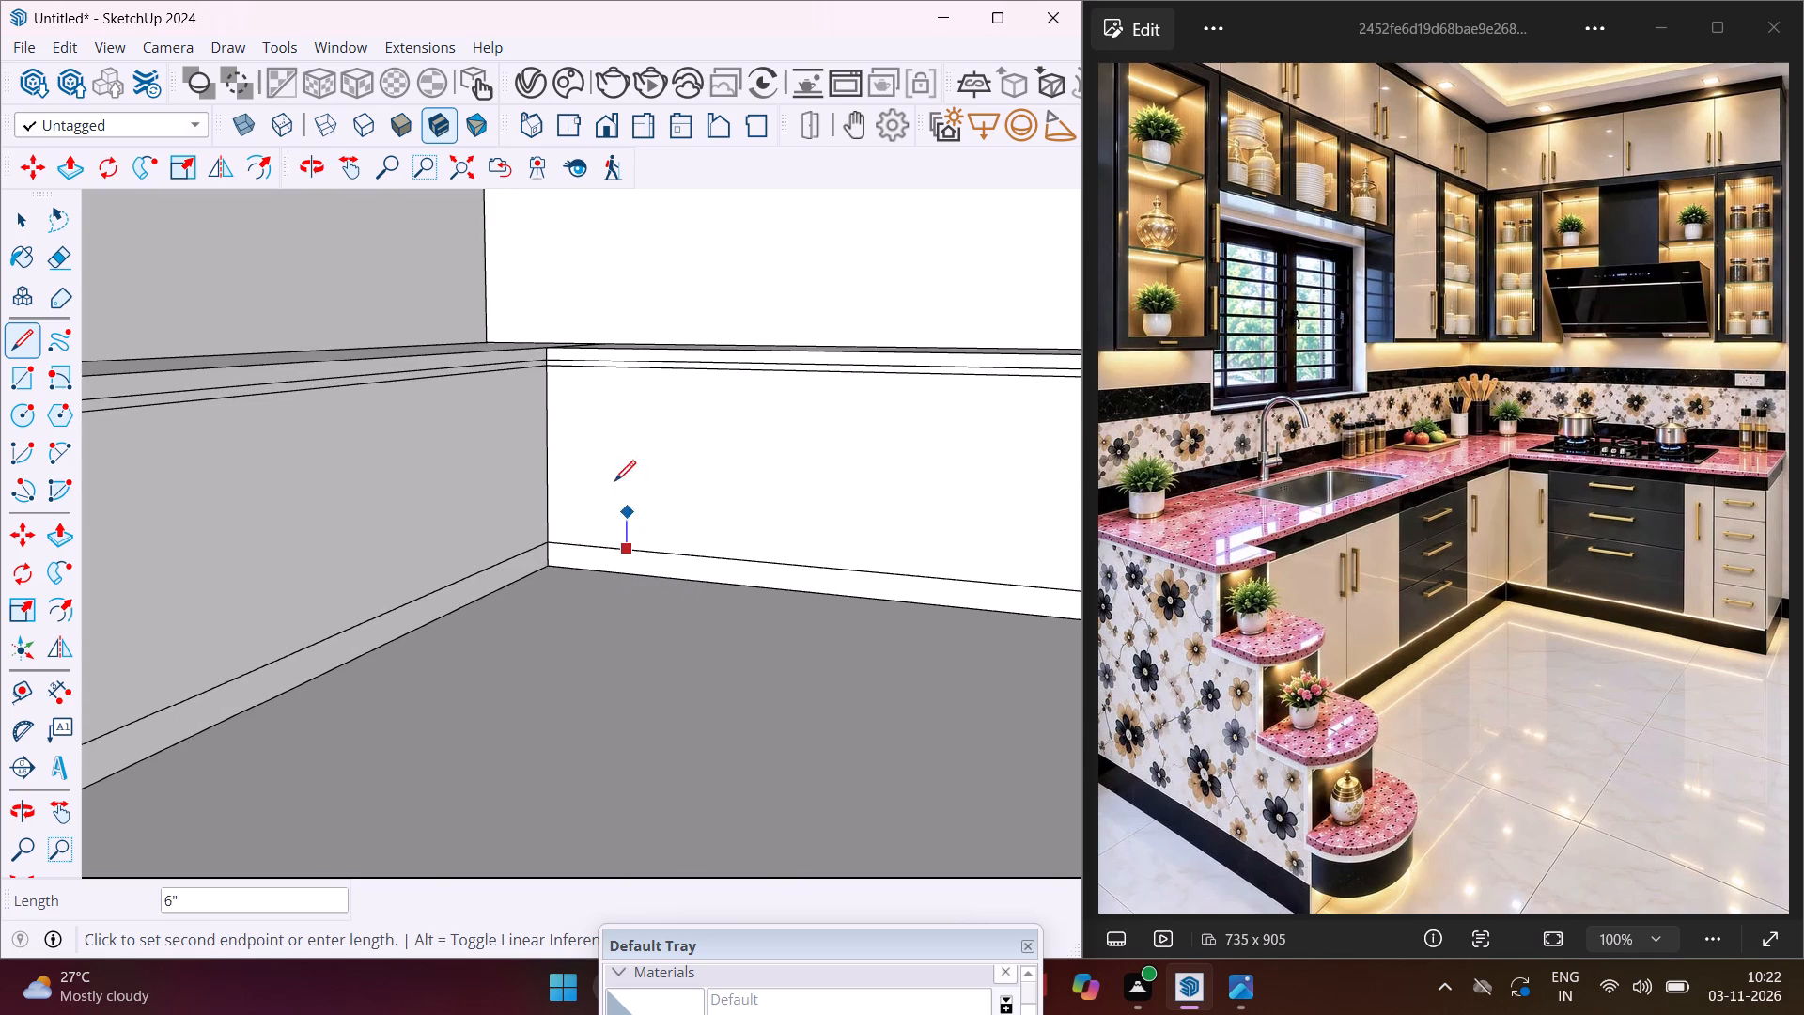
left_click(628, 372)
scroll(505, 498, "down", 2)
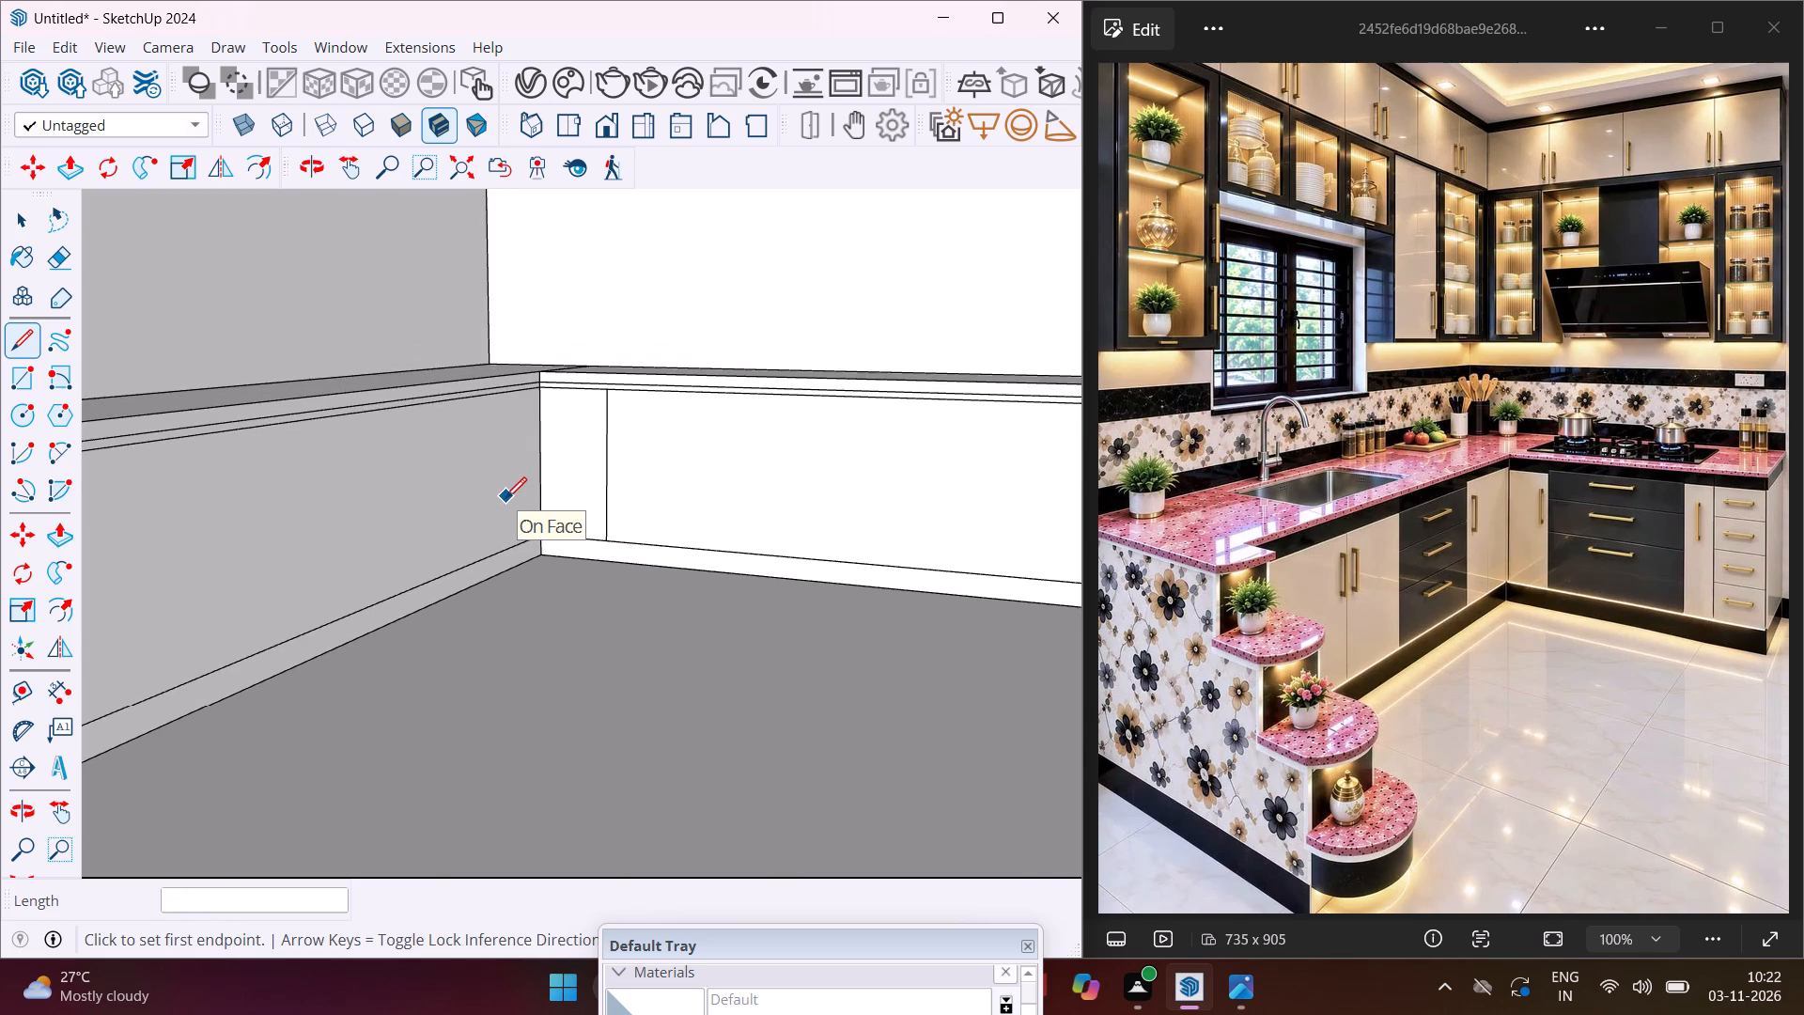
scroll(505, 498, "down", 4)
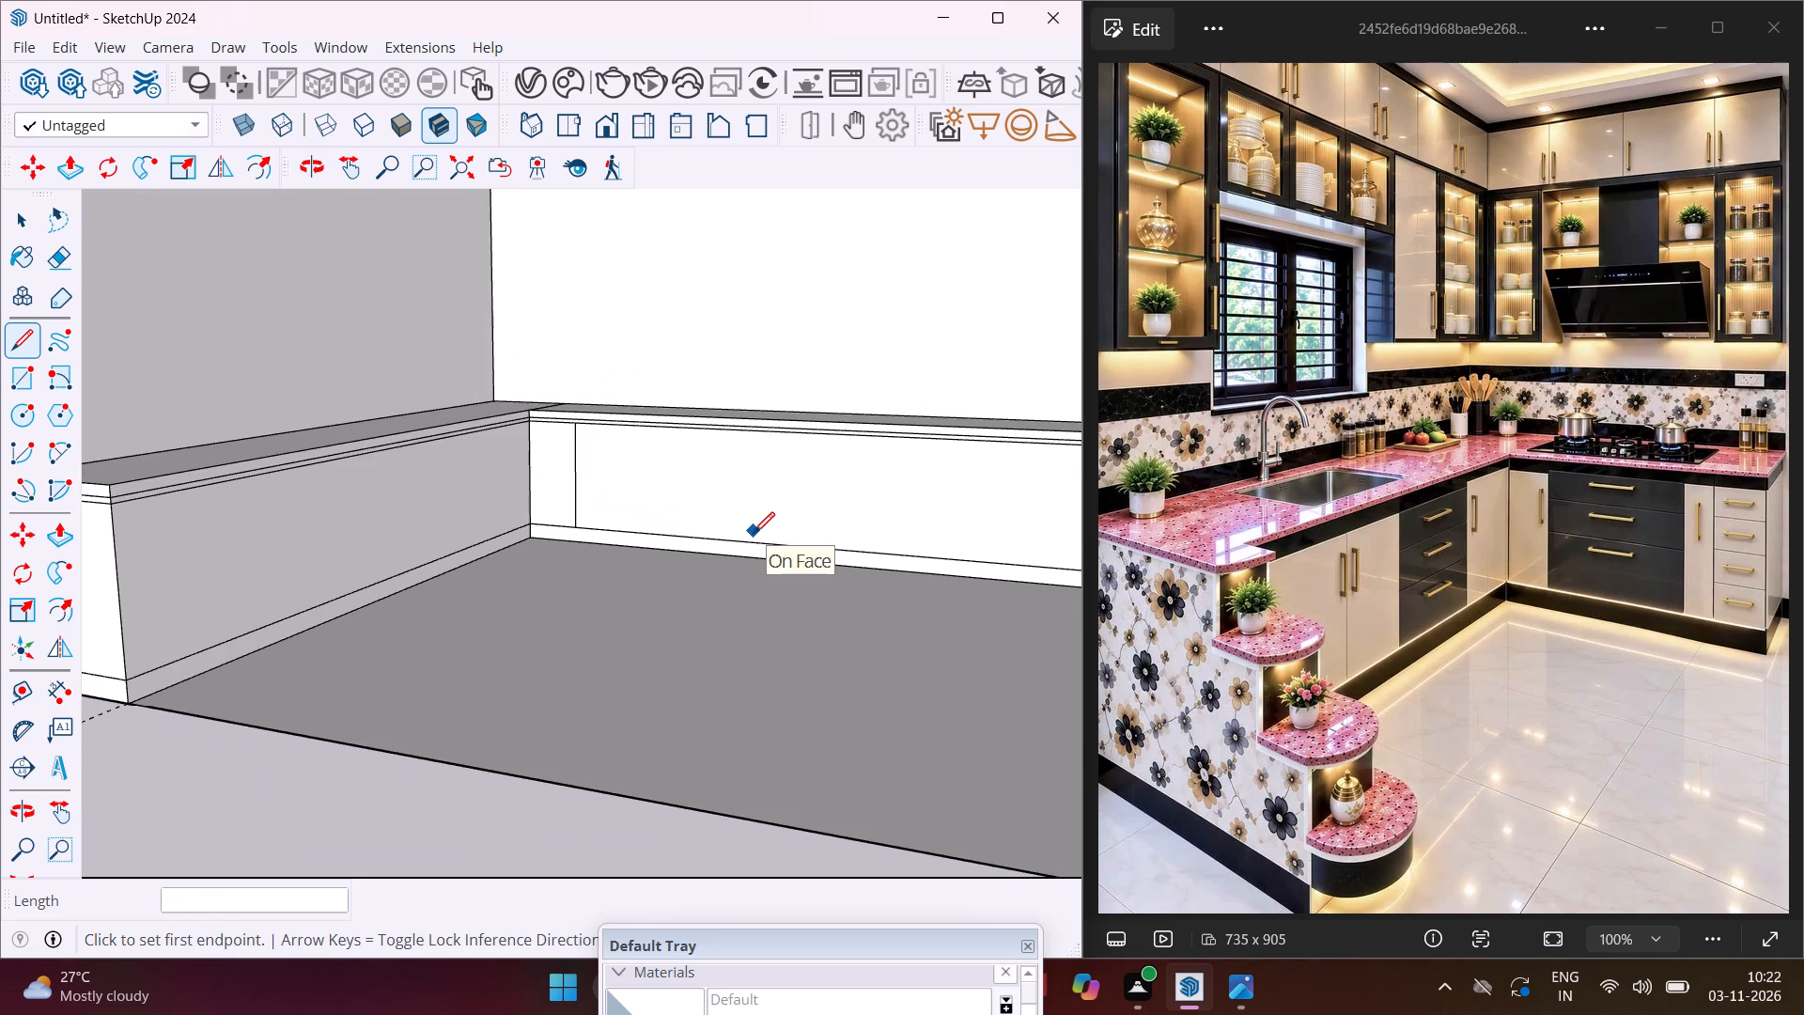
scroll(754, 533, "up", 4)
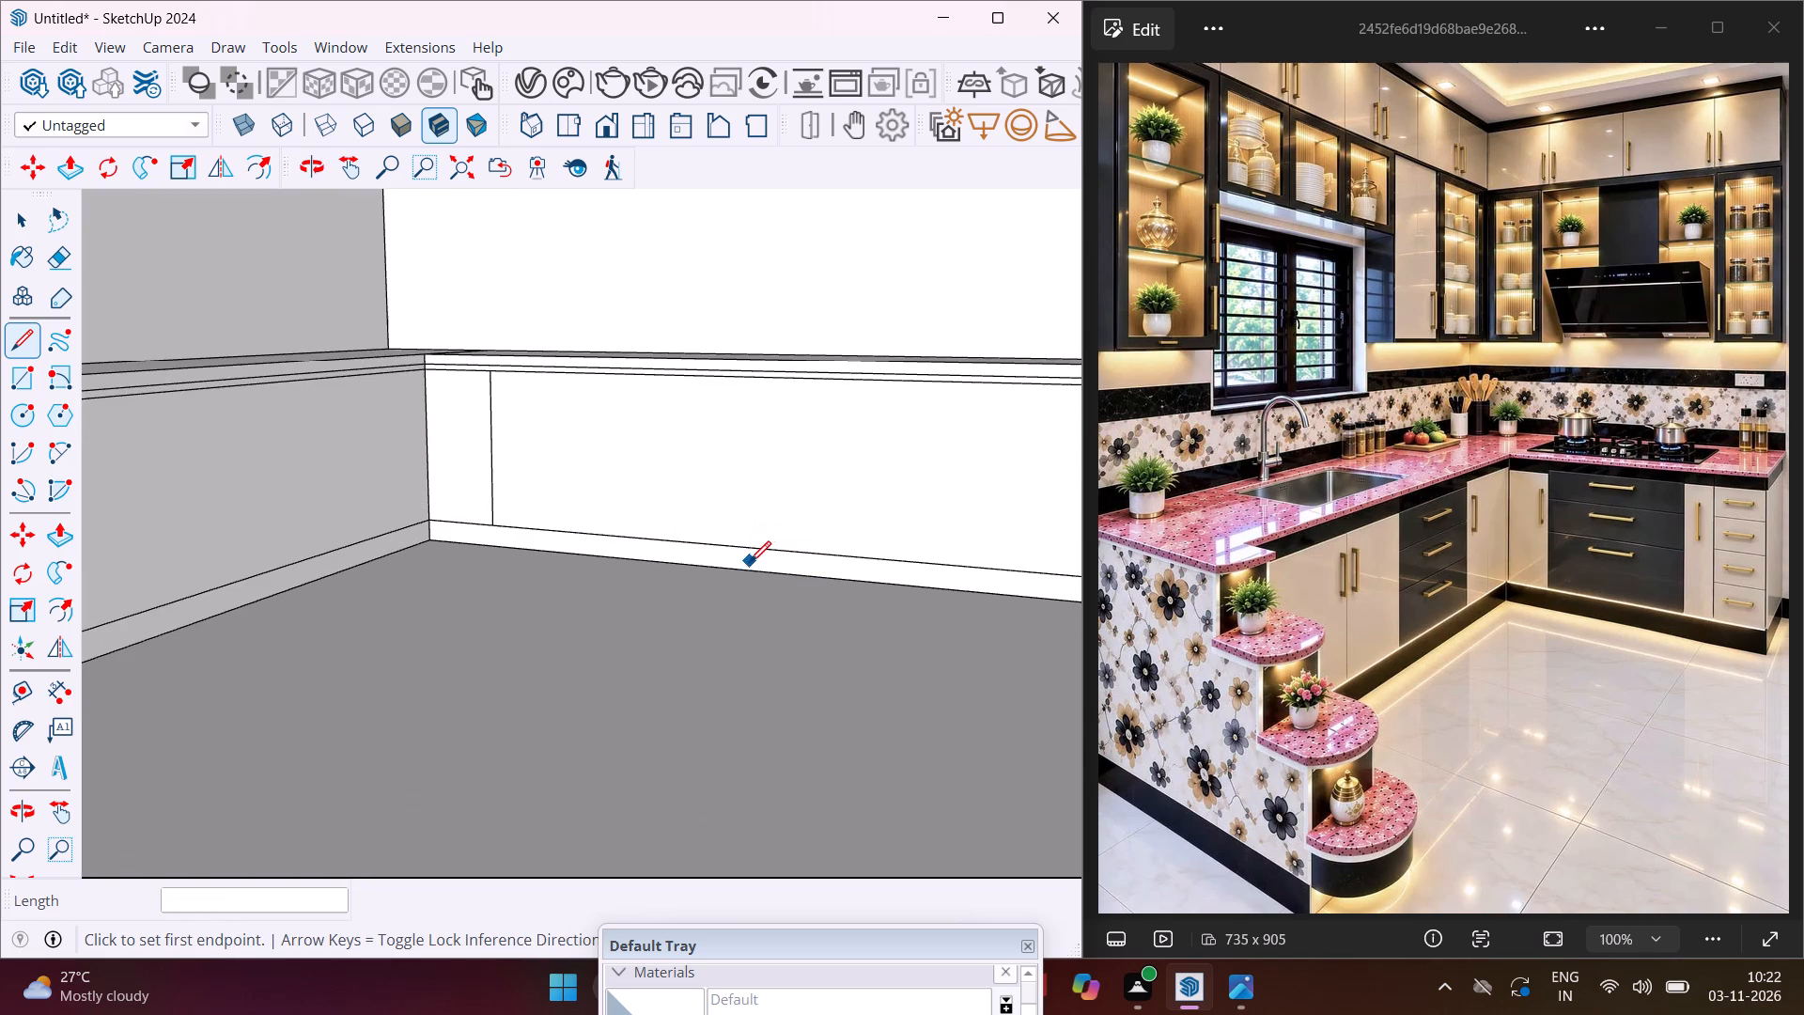
left_click(747, 543)
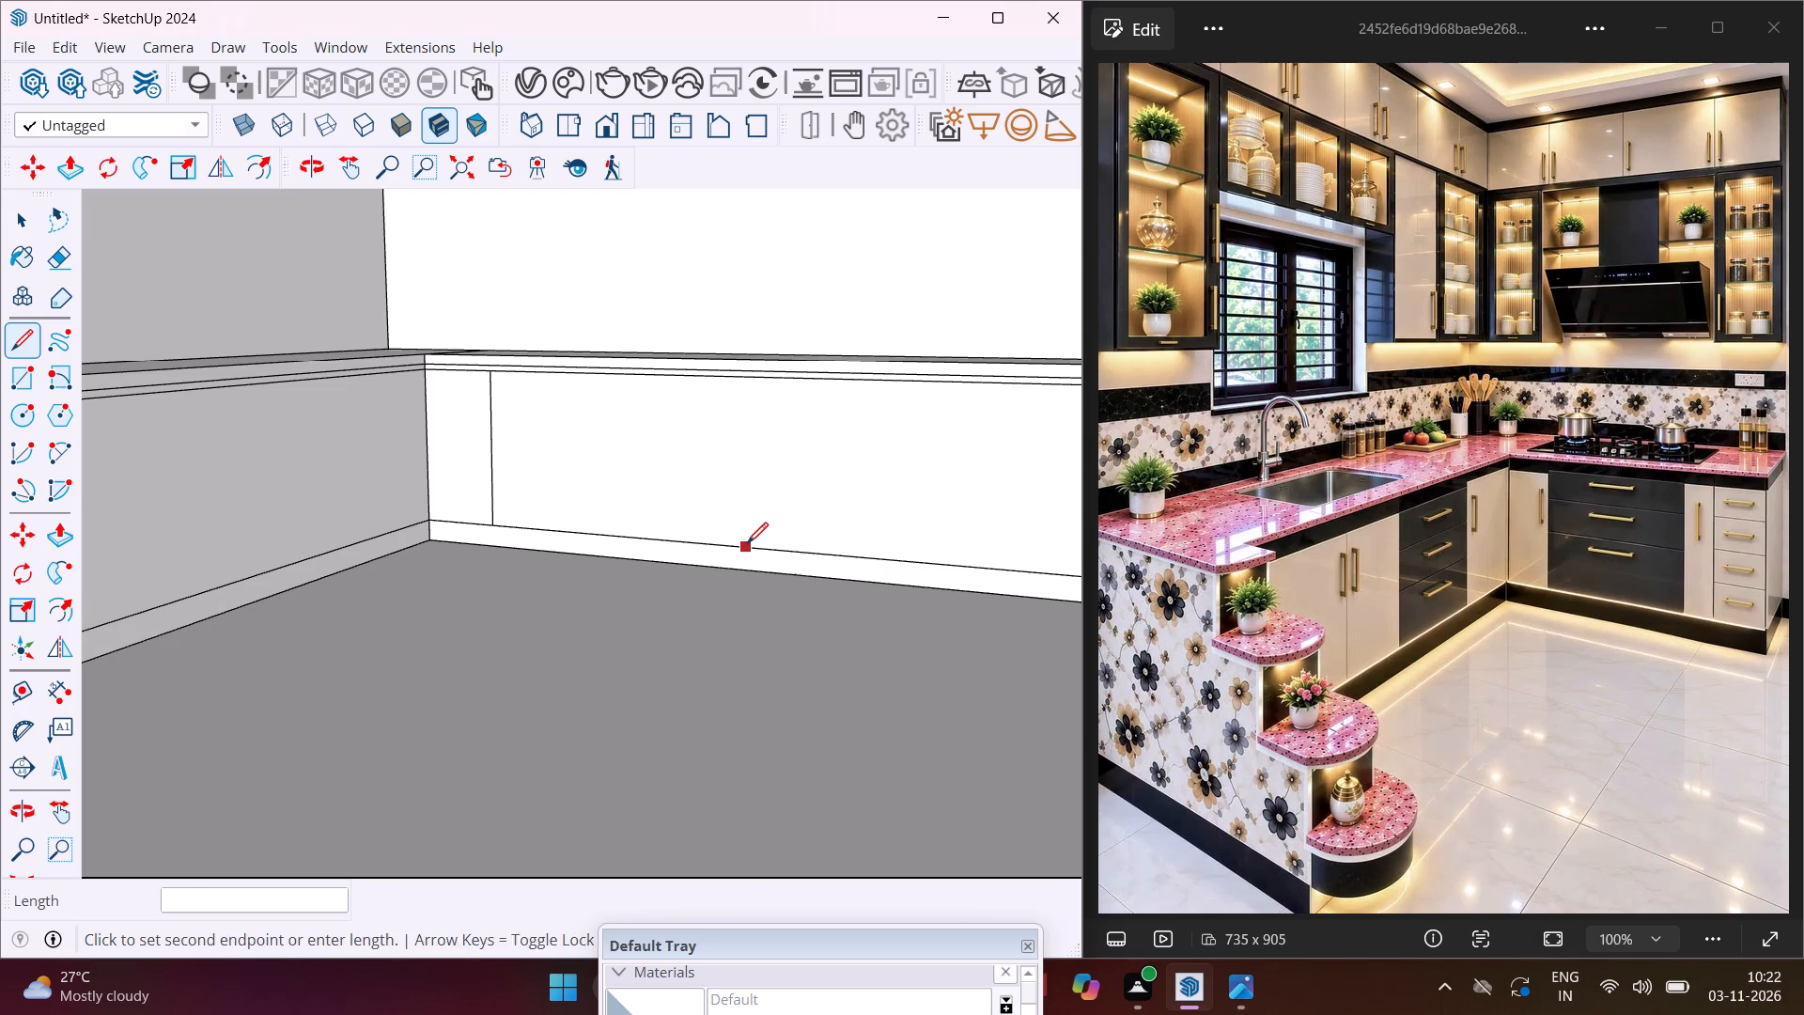
left_click(752, 383)
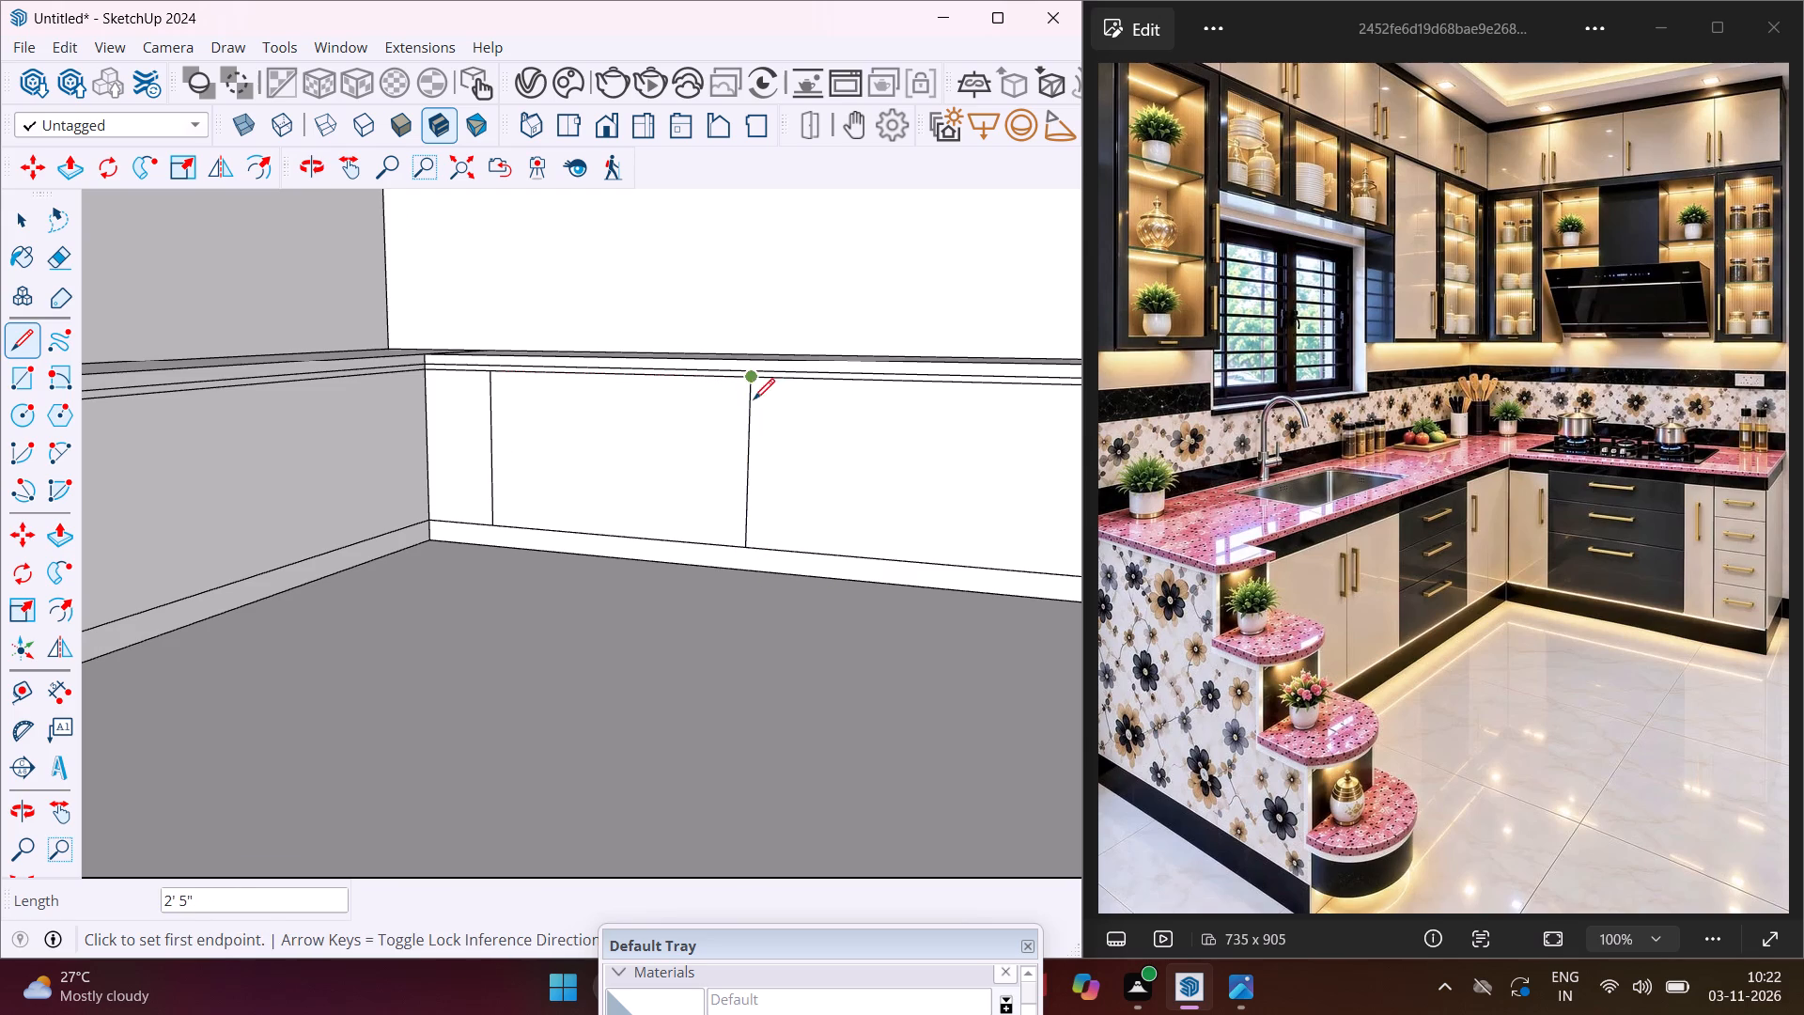
left_click(801, 551)
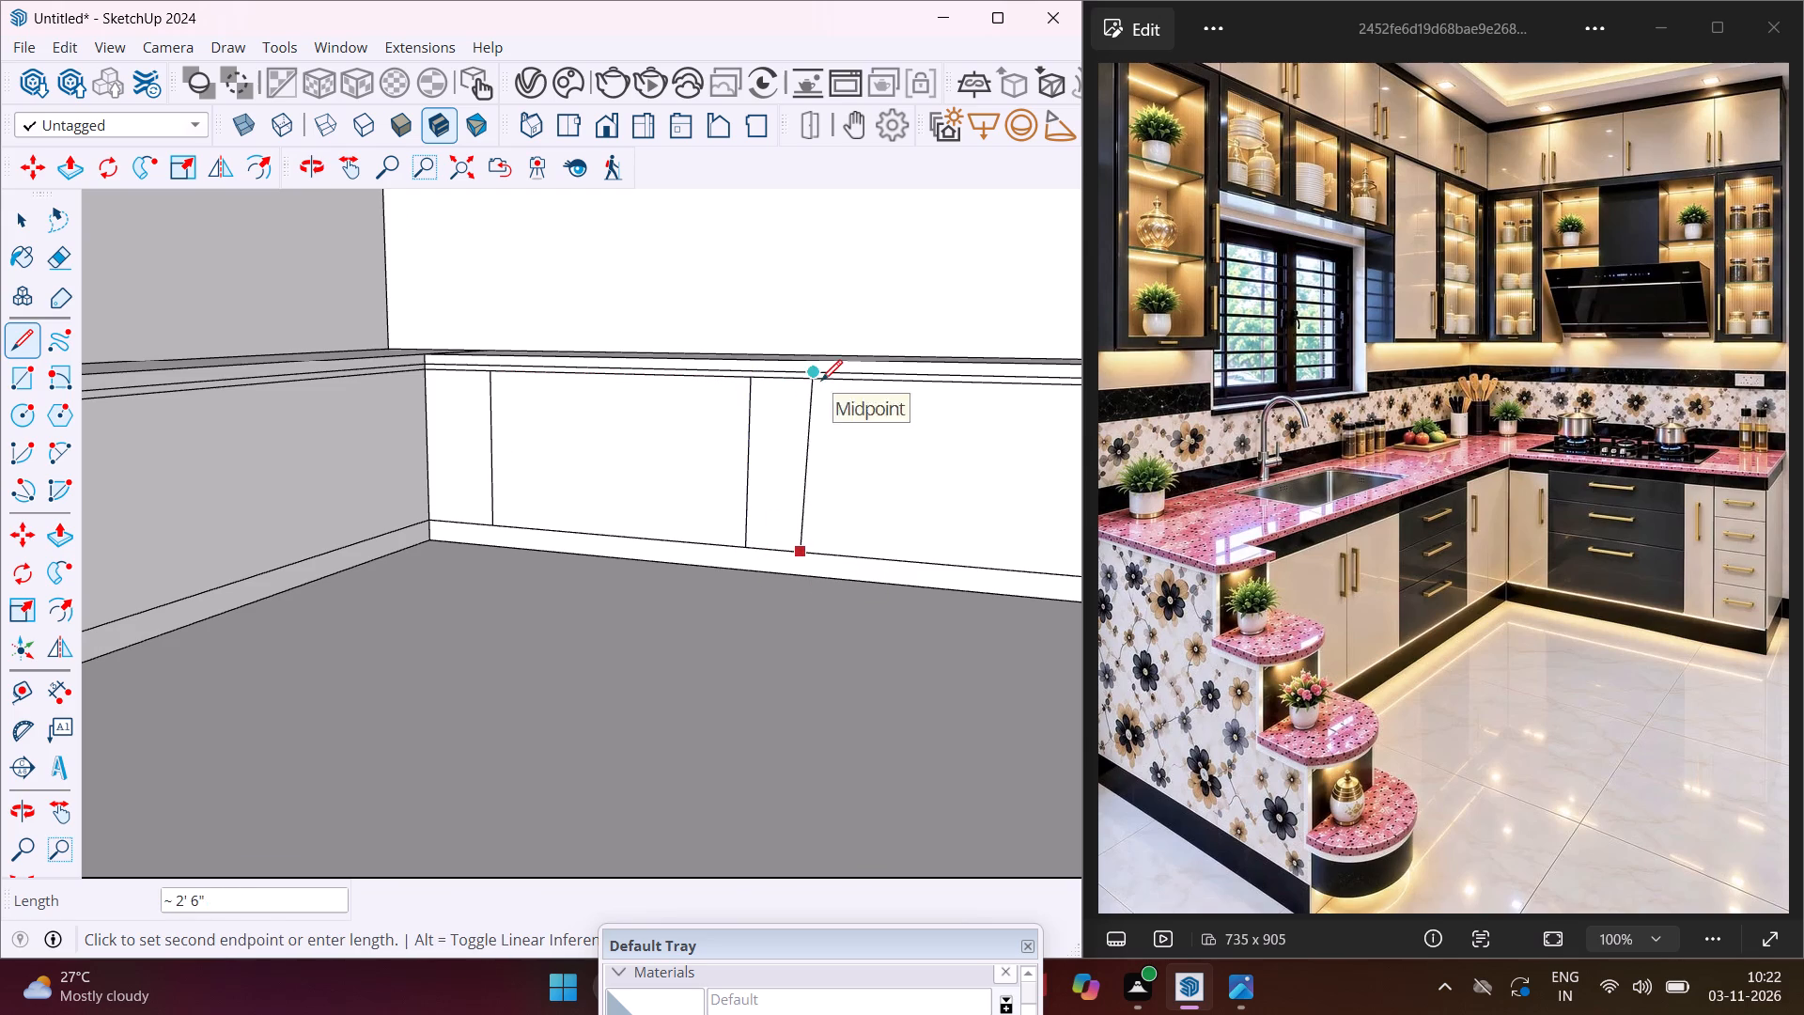
left_click(812, 381)
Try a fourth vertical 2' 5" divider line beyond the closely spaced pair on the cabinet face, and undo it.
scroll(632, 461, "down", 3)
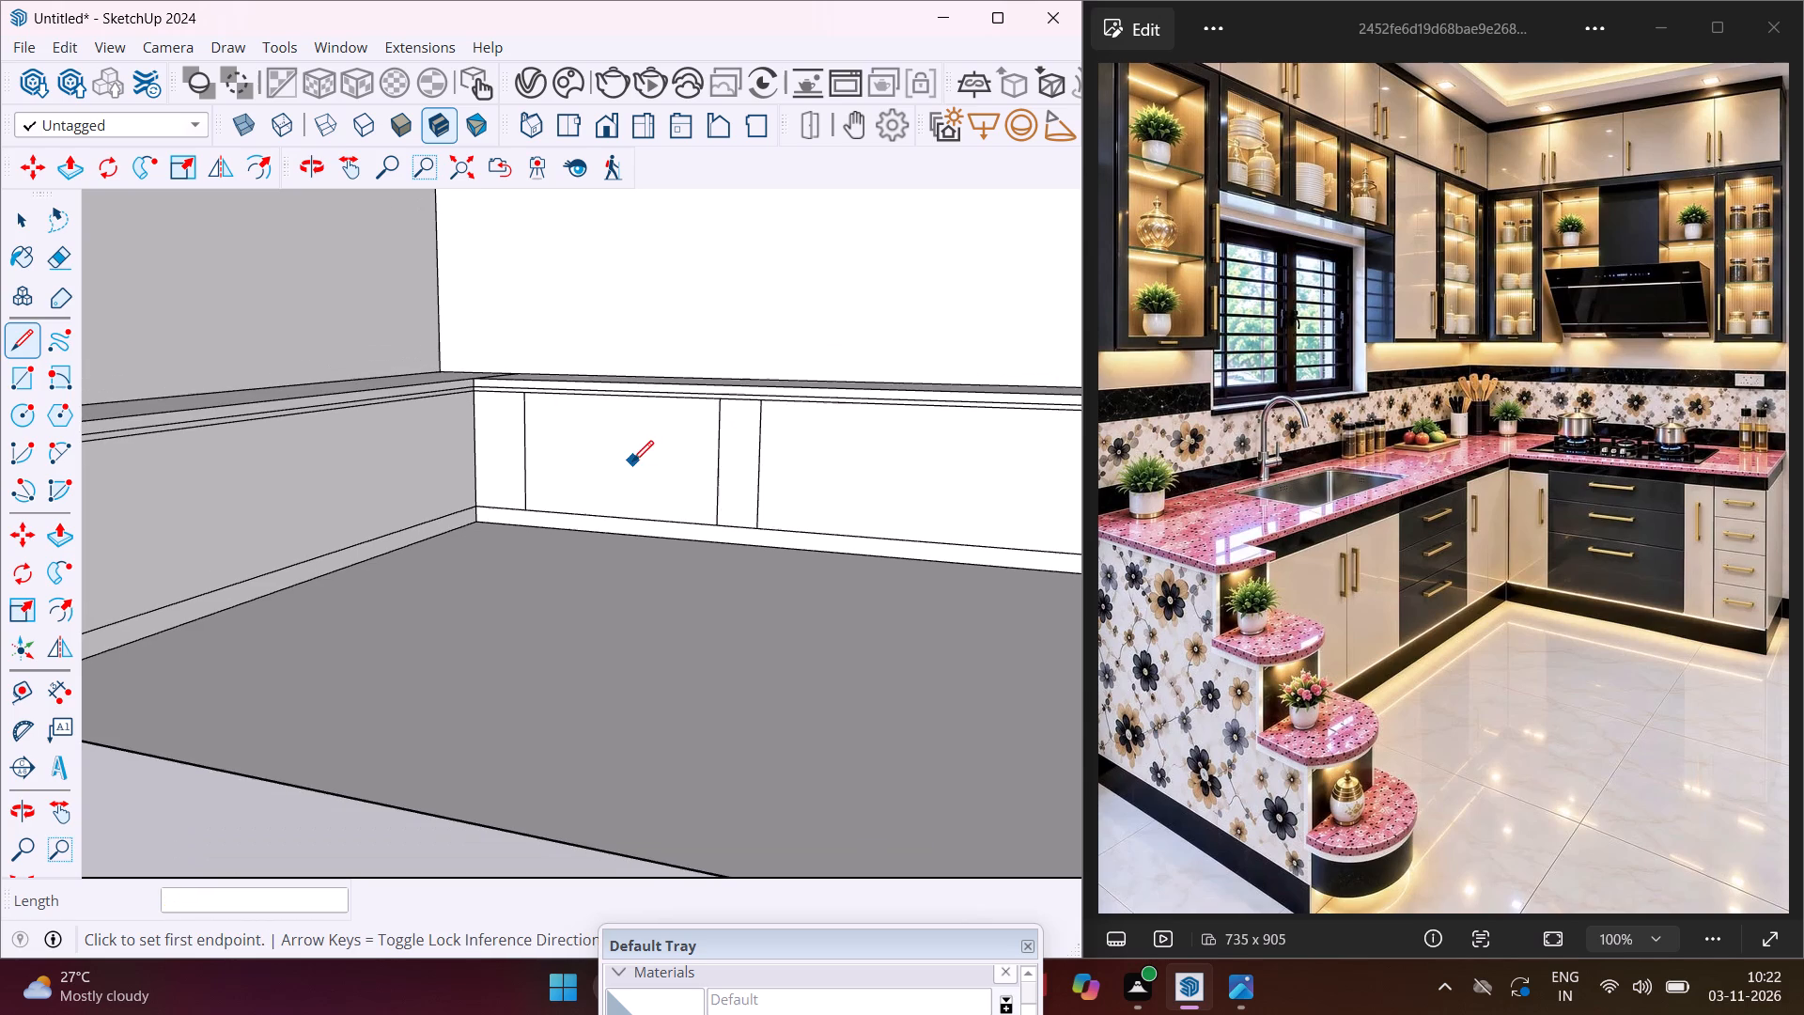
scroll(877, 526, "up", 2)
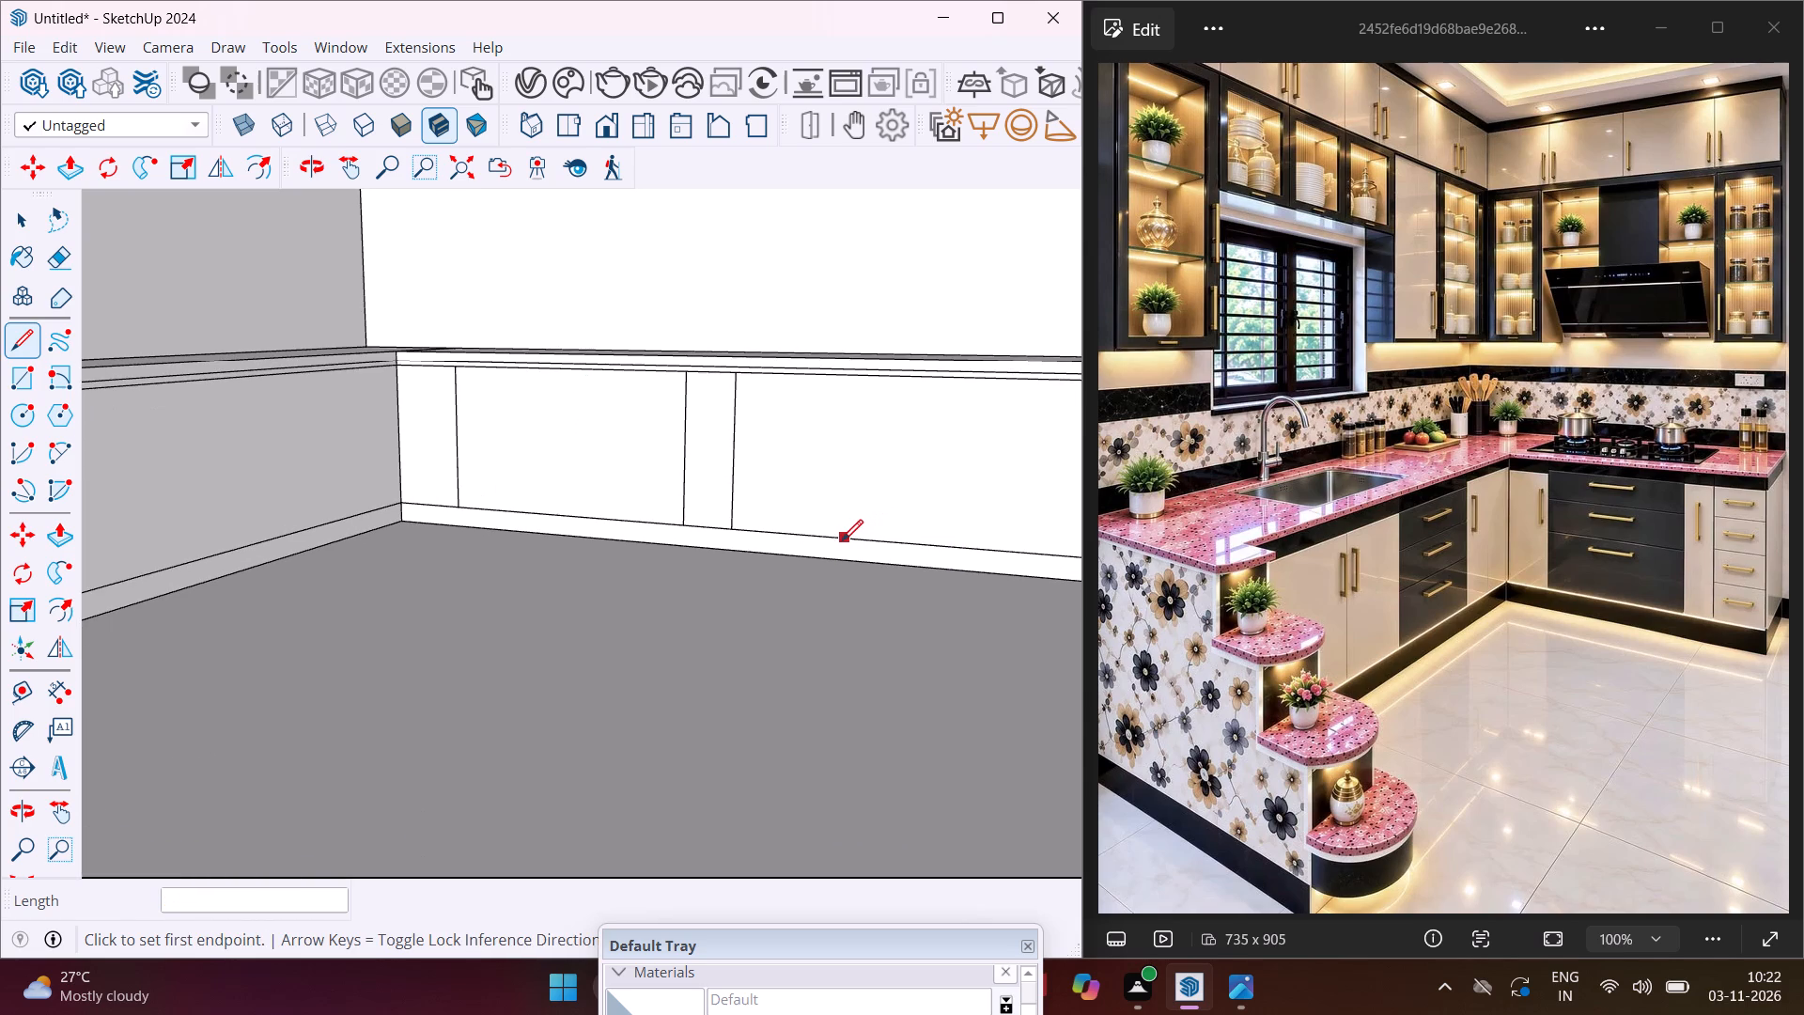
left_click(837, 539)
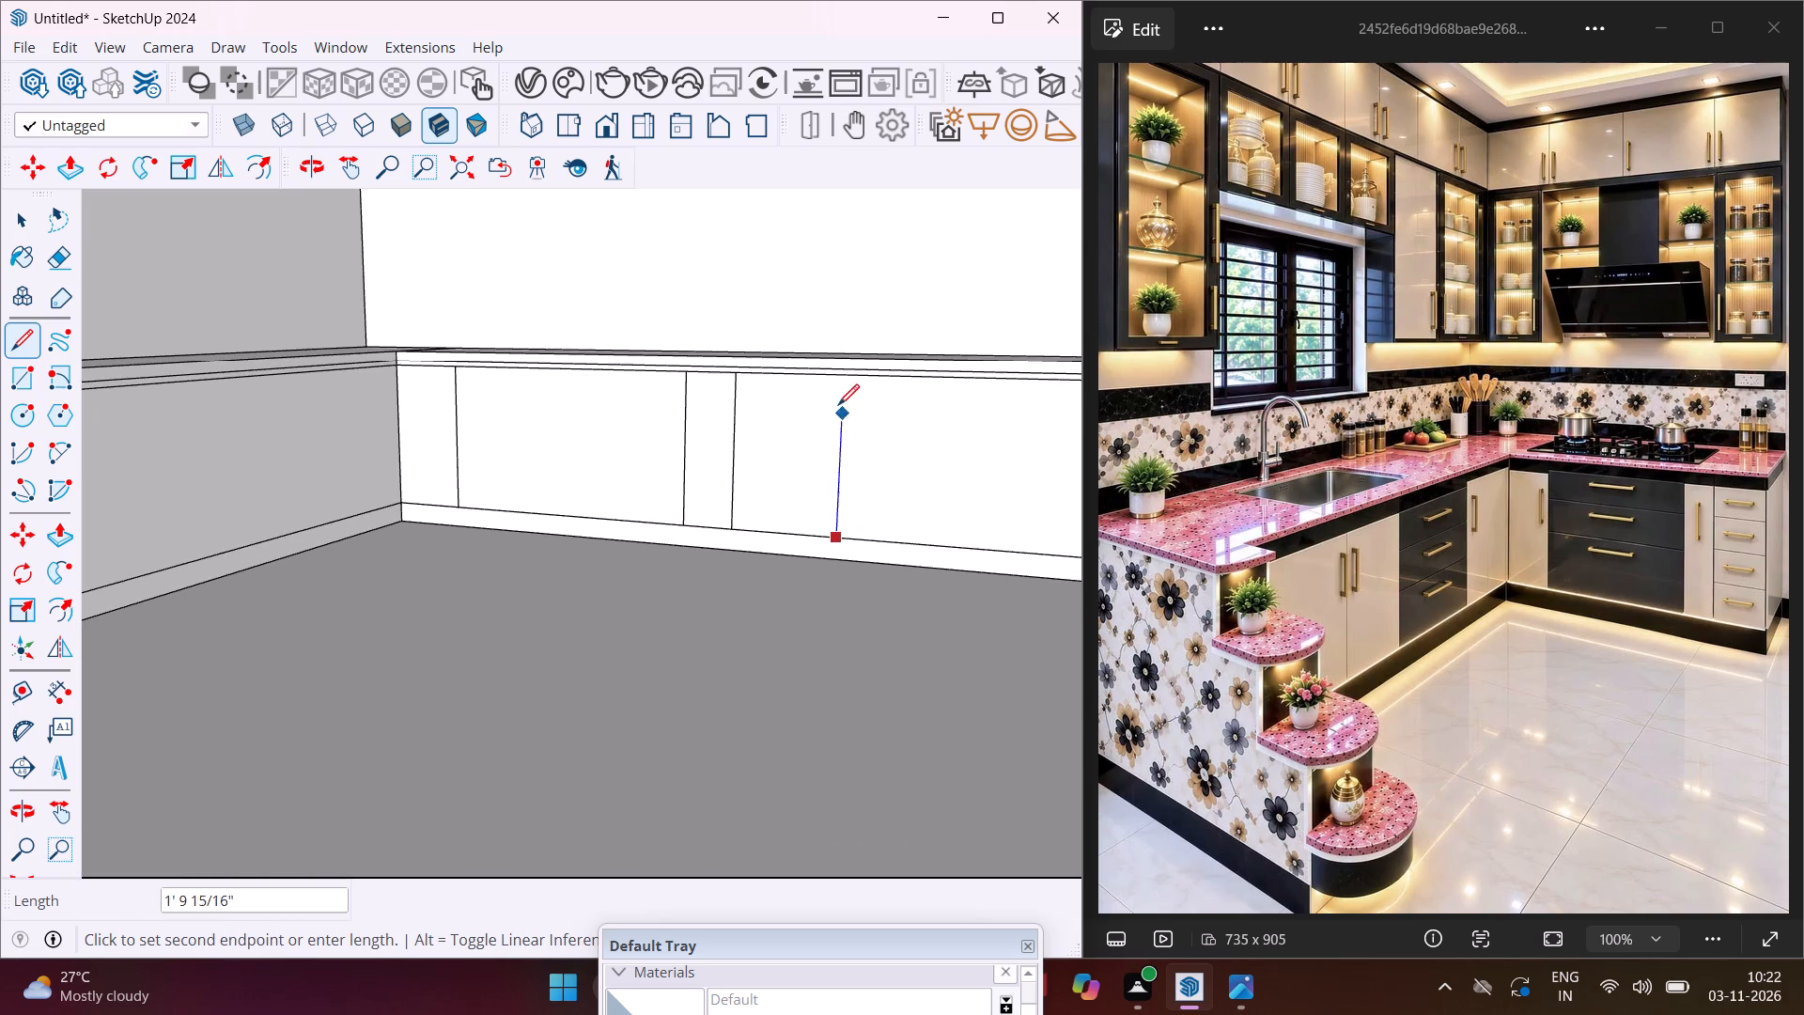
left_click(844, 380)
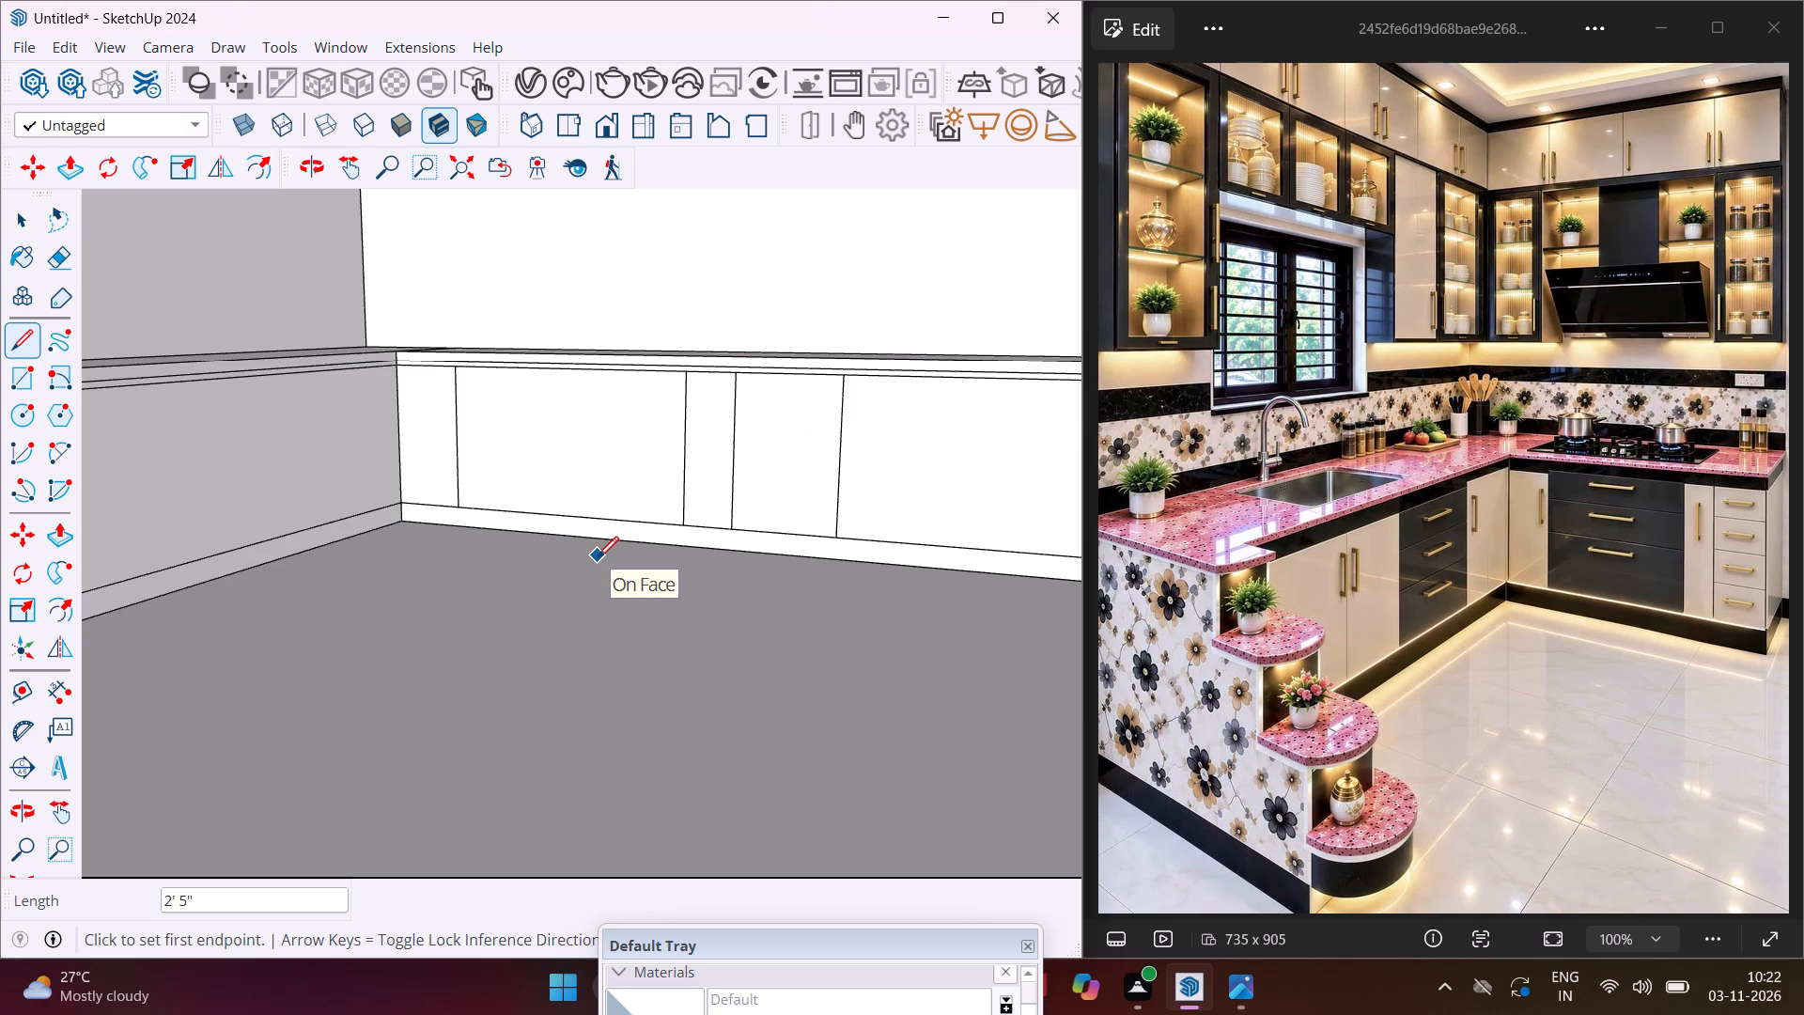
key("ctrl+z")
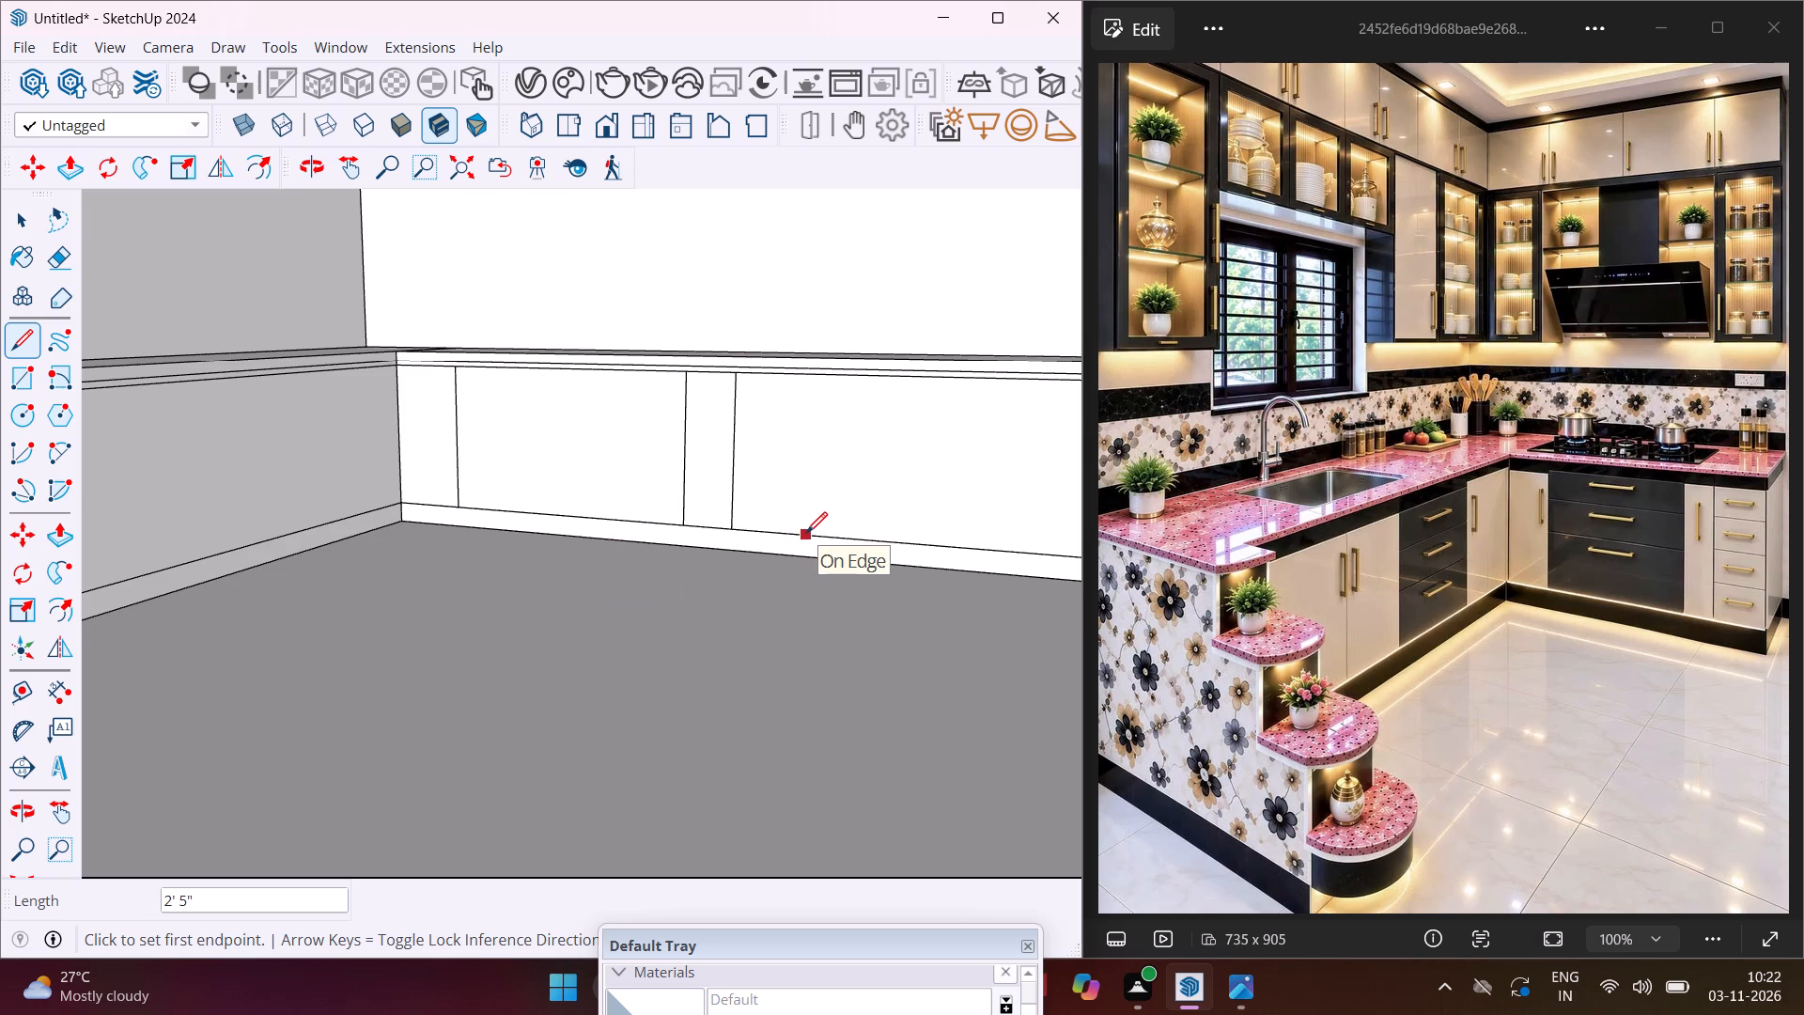
Draw the fourth vertical 2' 5" divider line on the cabinet face, closer to the closely spaced pair.
left_click(806, 533)
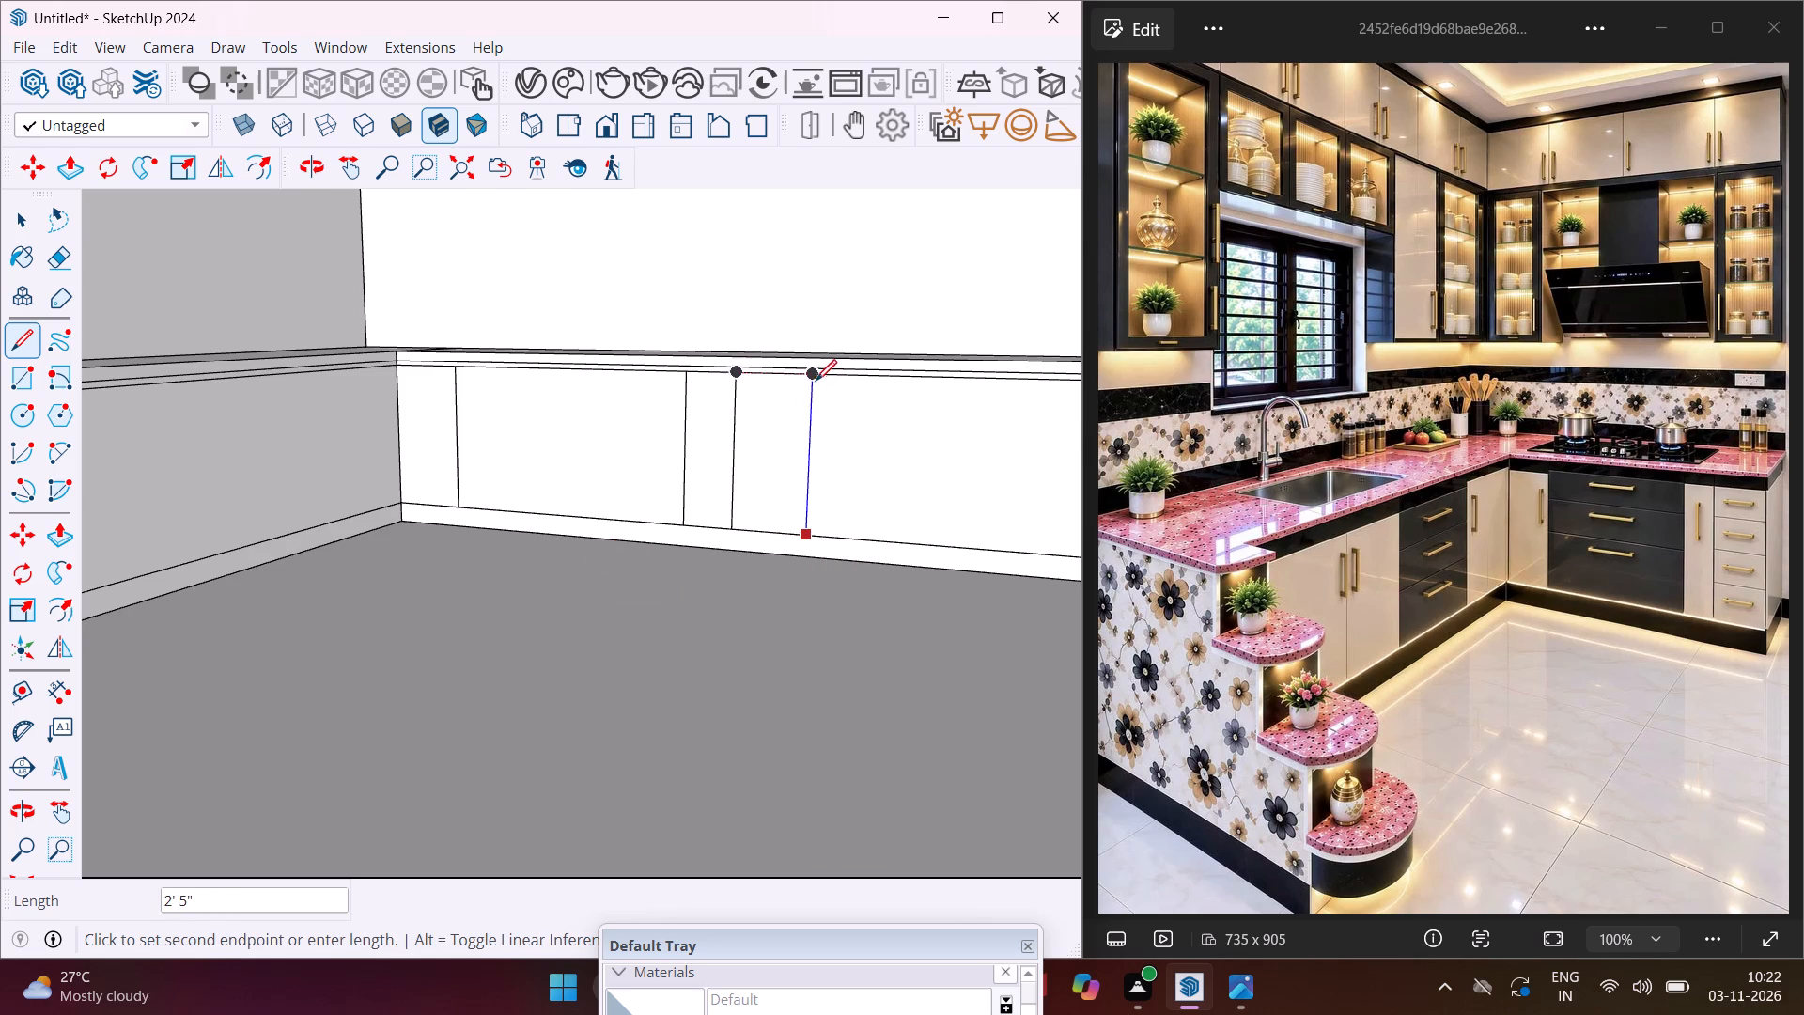
left_click(816, 380)
key("Escape")
key("space")
Extend the fourth divider line up 1" through the reveal band and 2" through the slab, and down 4" through the toe-kick band.
scroll(531, 573, "down", 1)
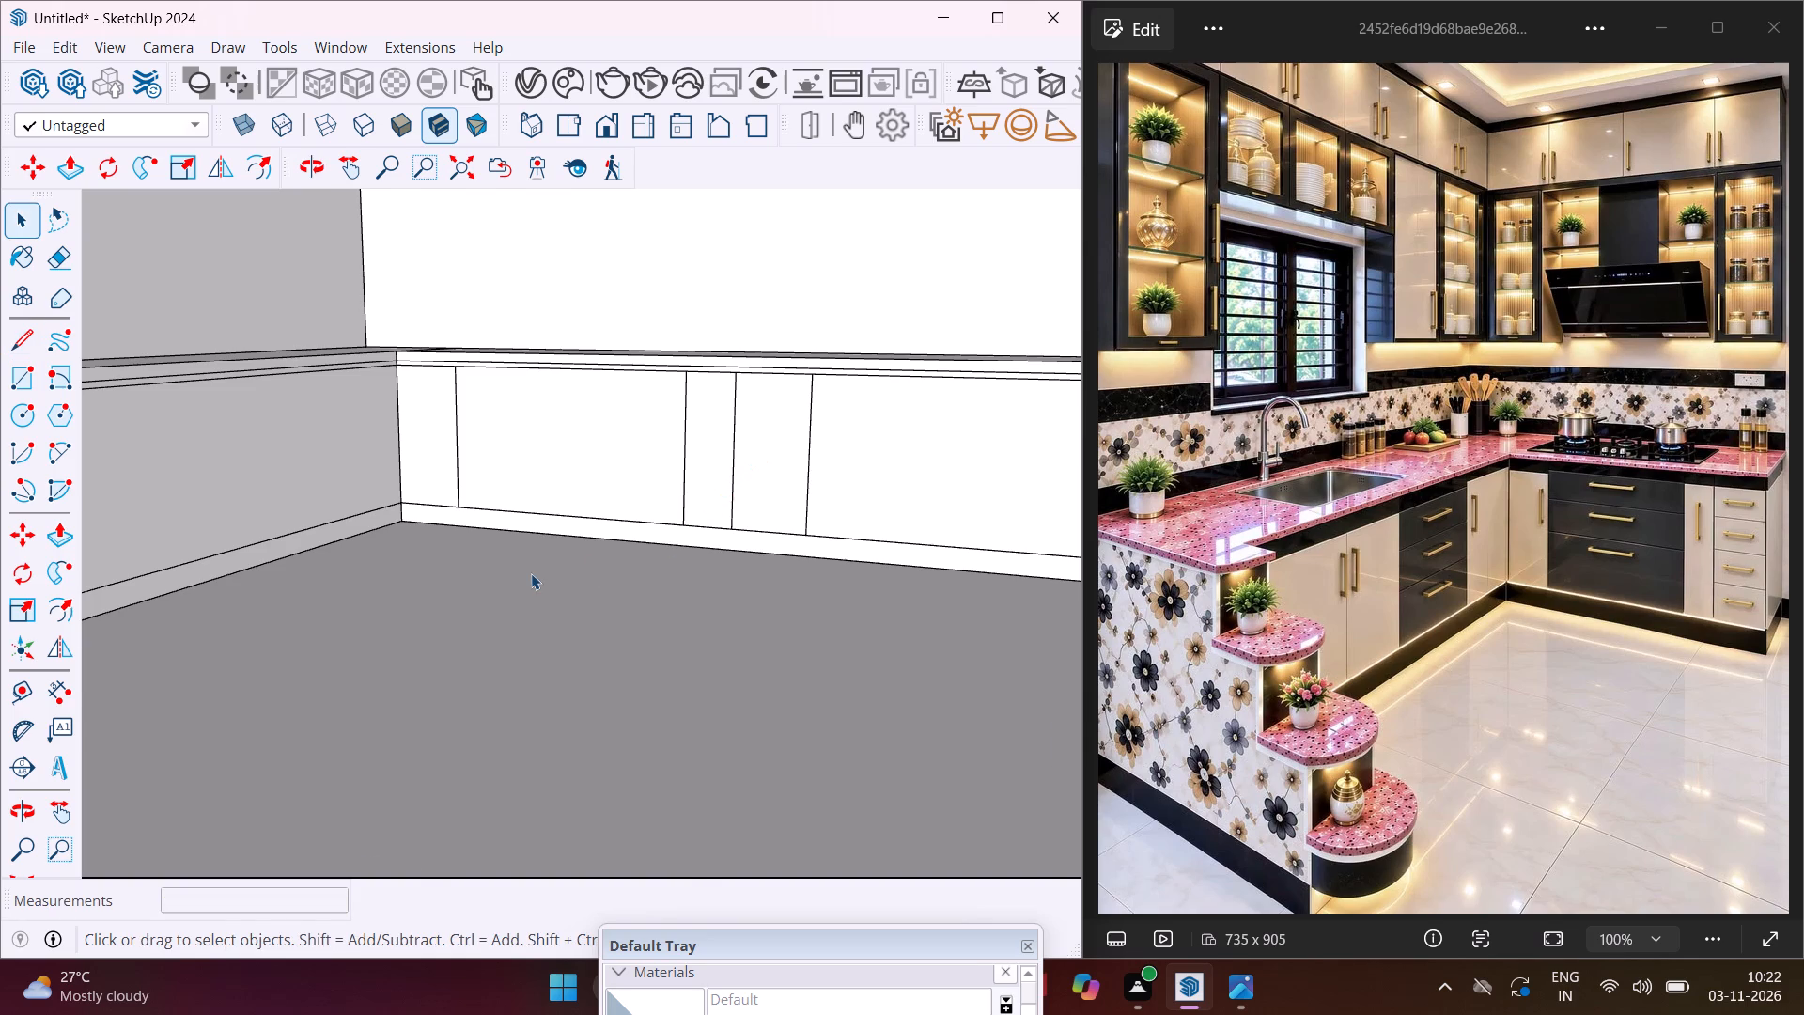
scroll(531, 573, "down", 2)
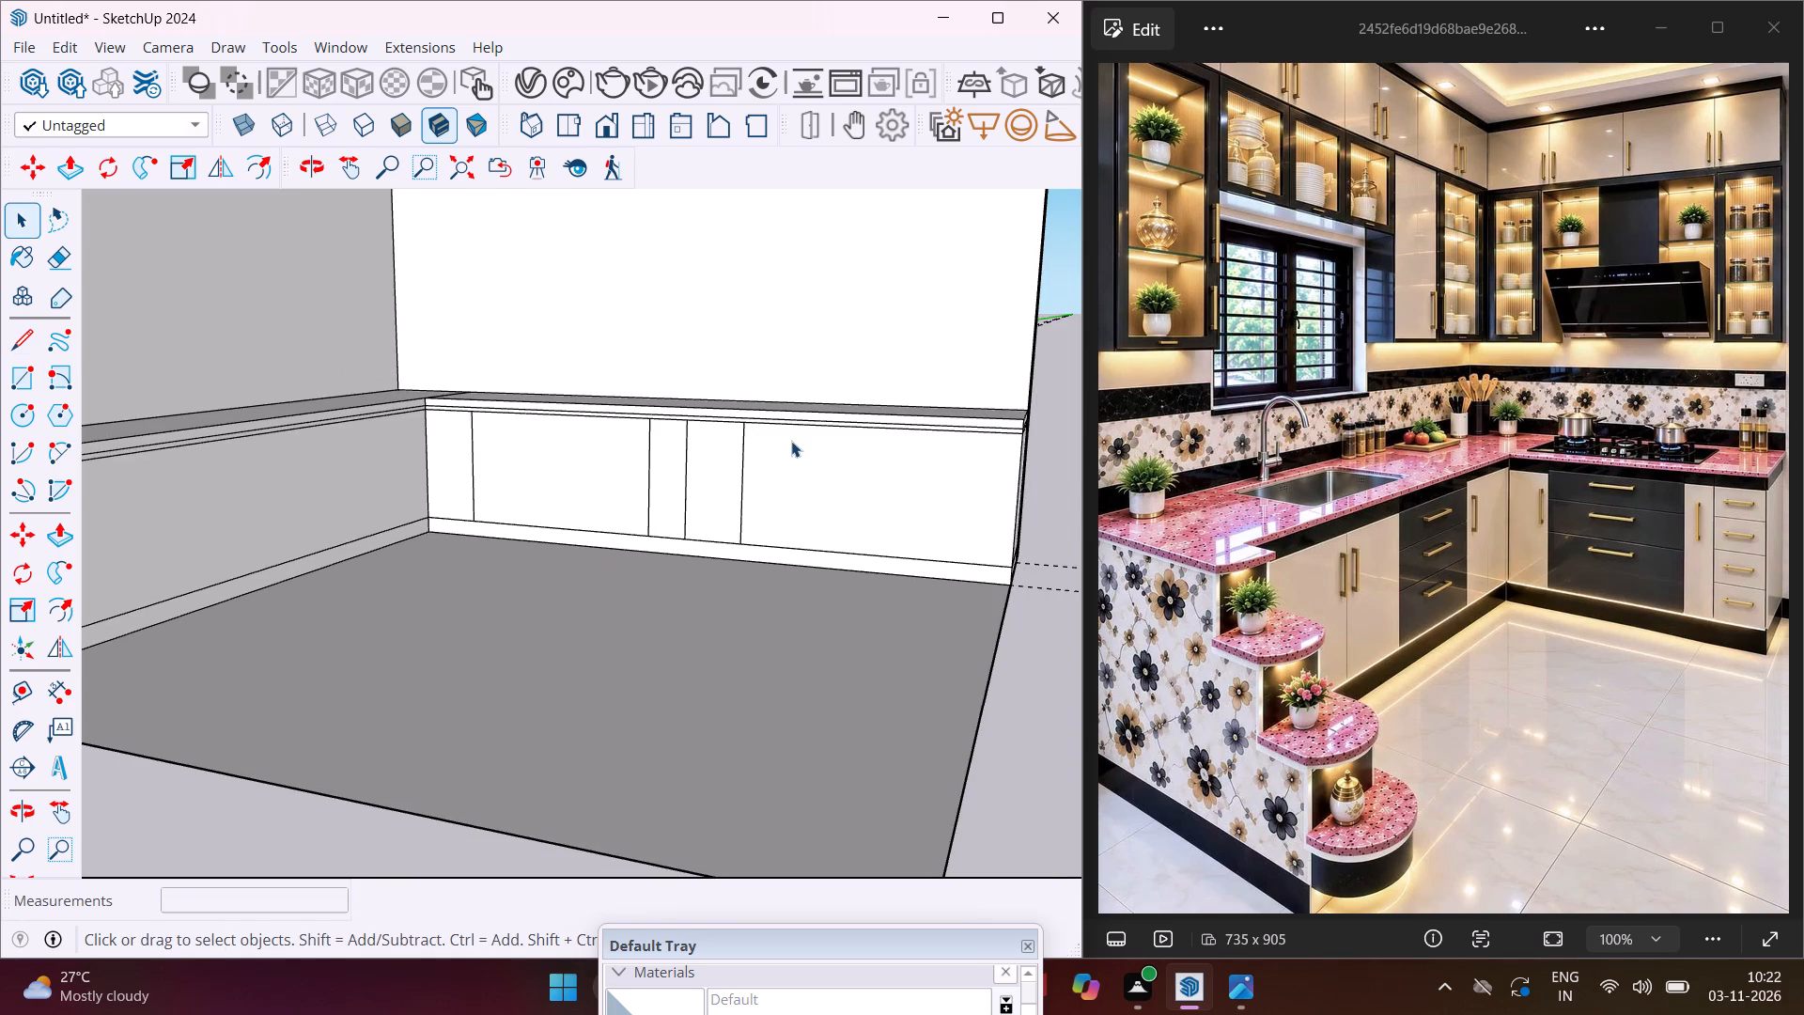
middle_click_drag(765, 396, 765, 450)
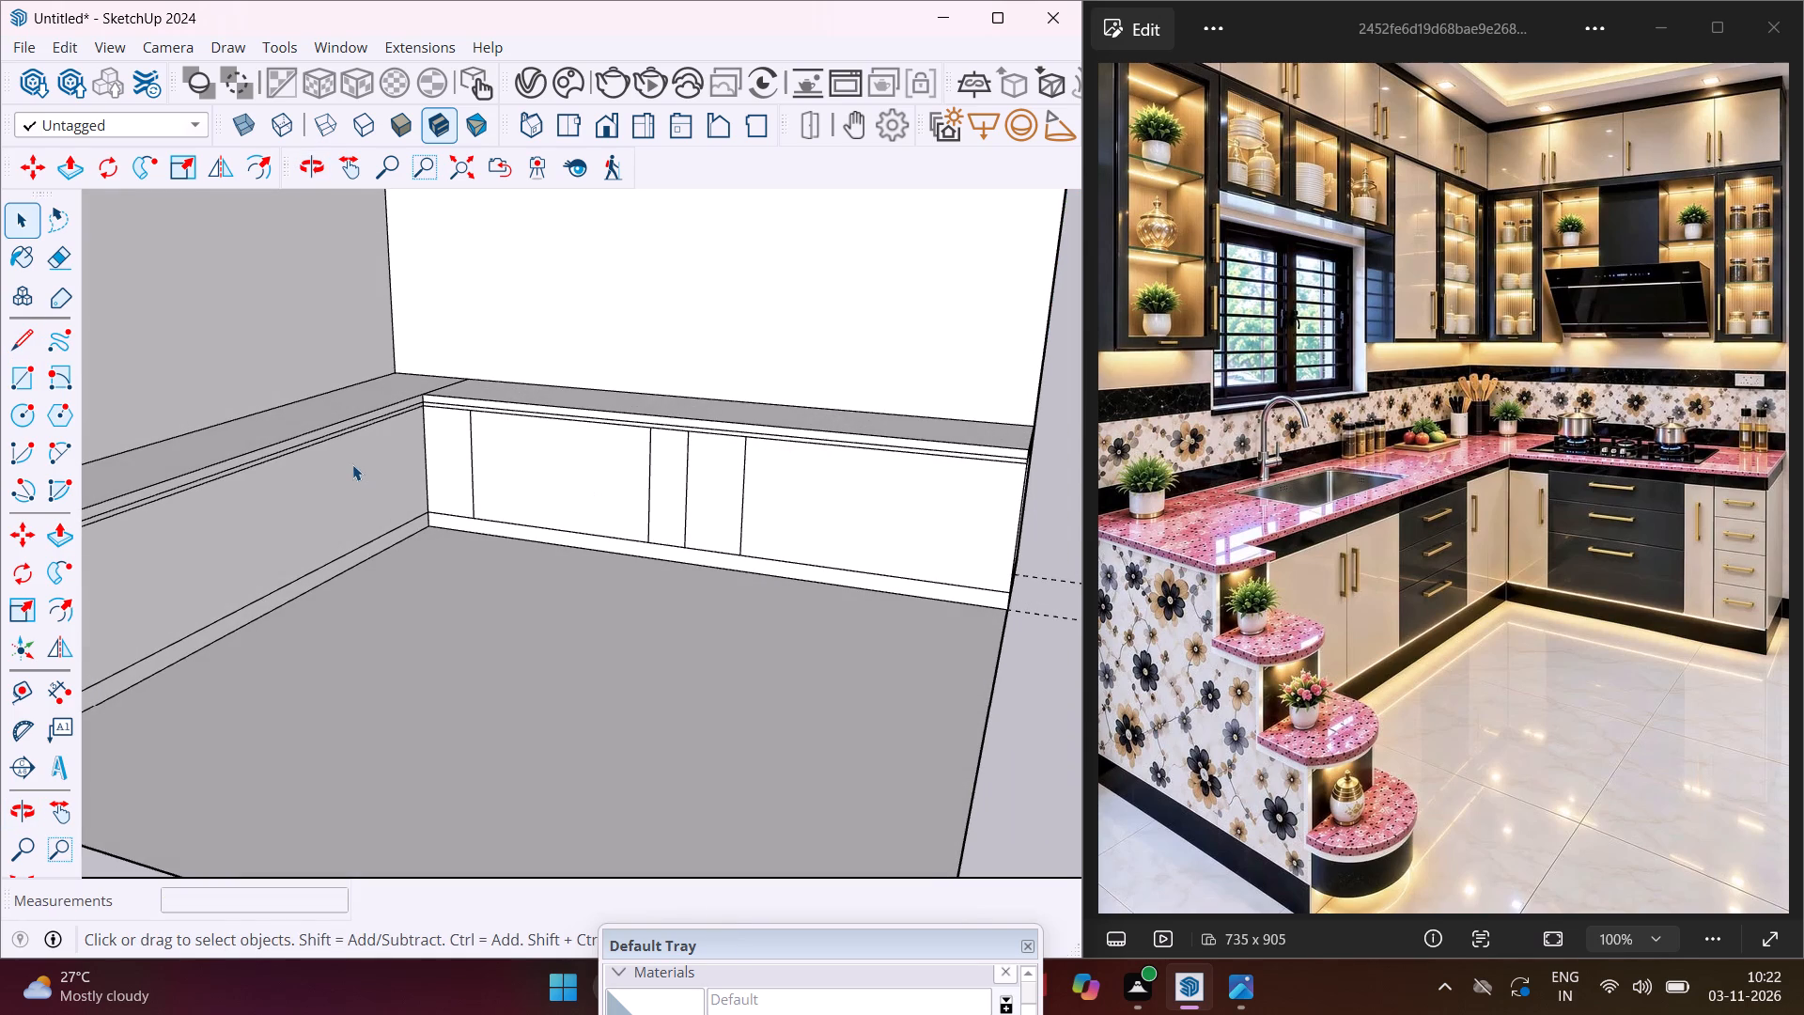
left_click(26, 351)
scroll(620, 420, "up", 4)
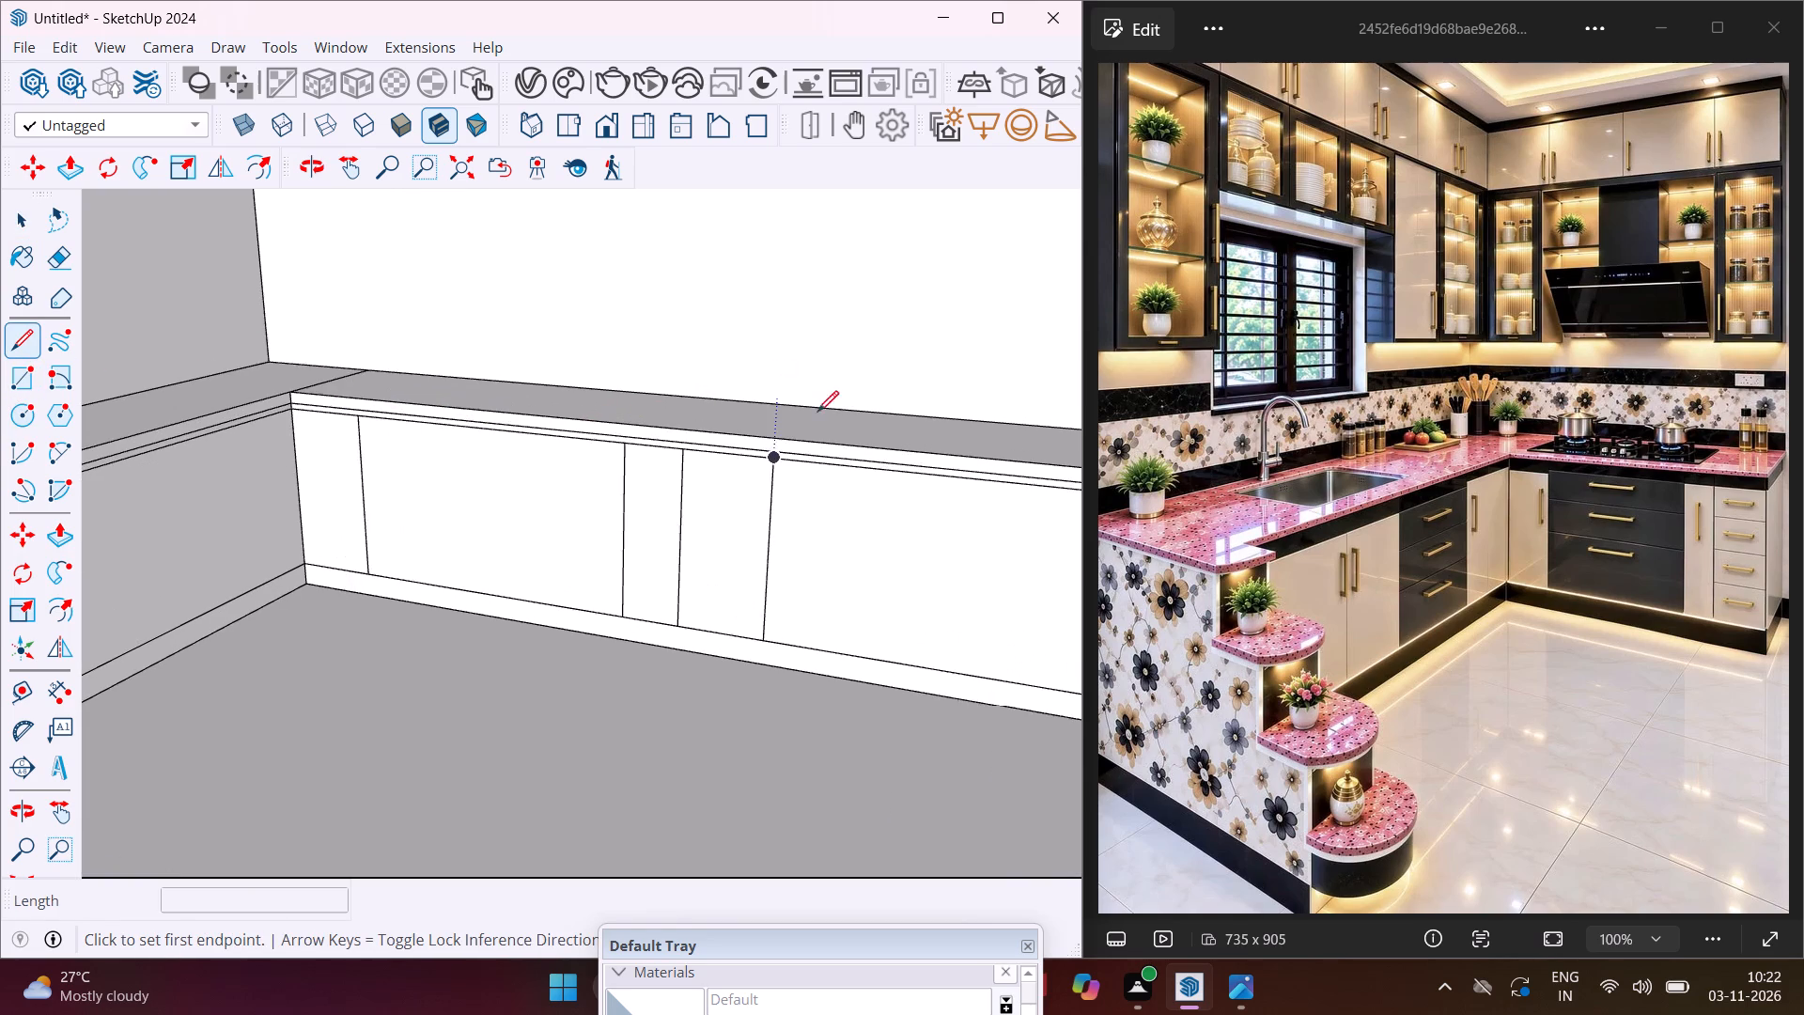
scroll(808, 433, "up", 7)
left_click(773, 460)
left_click(773, 447)
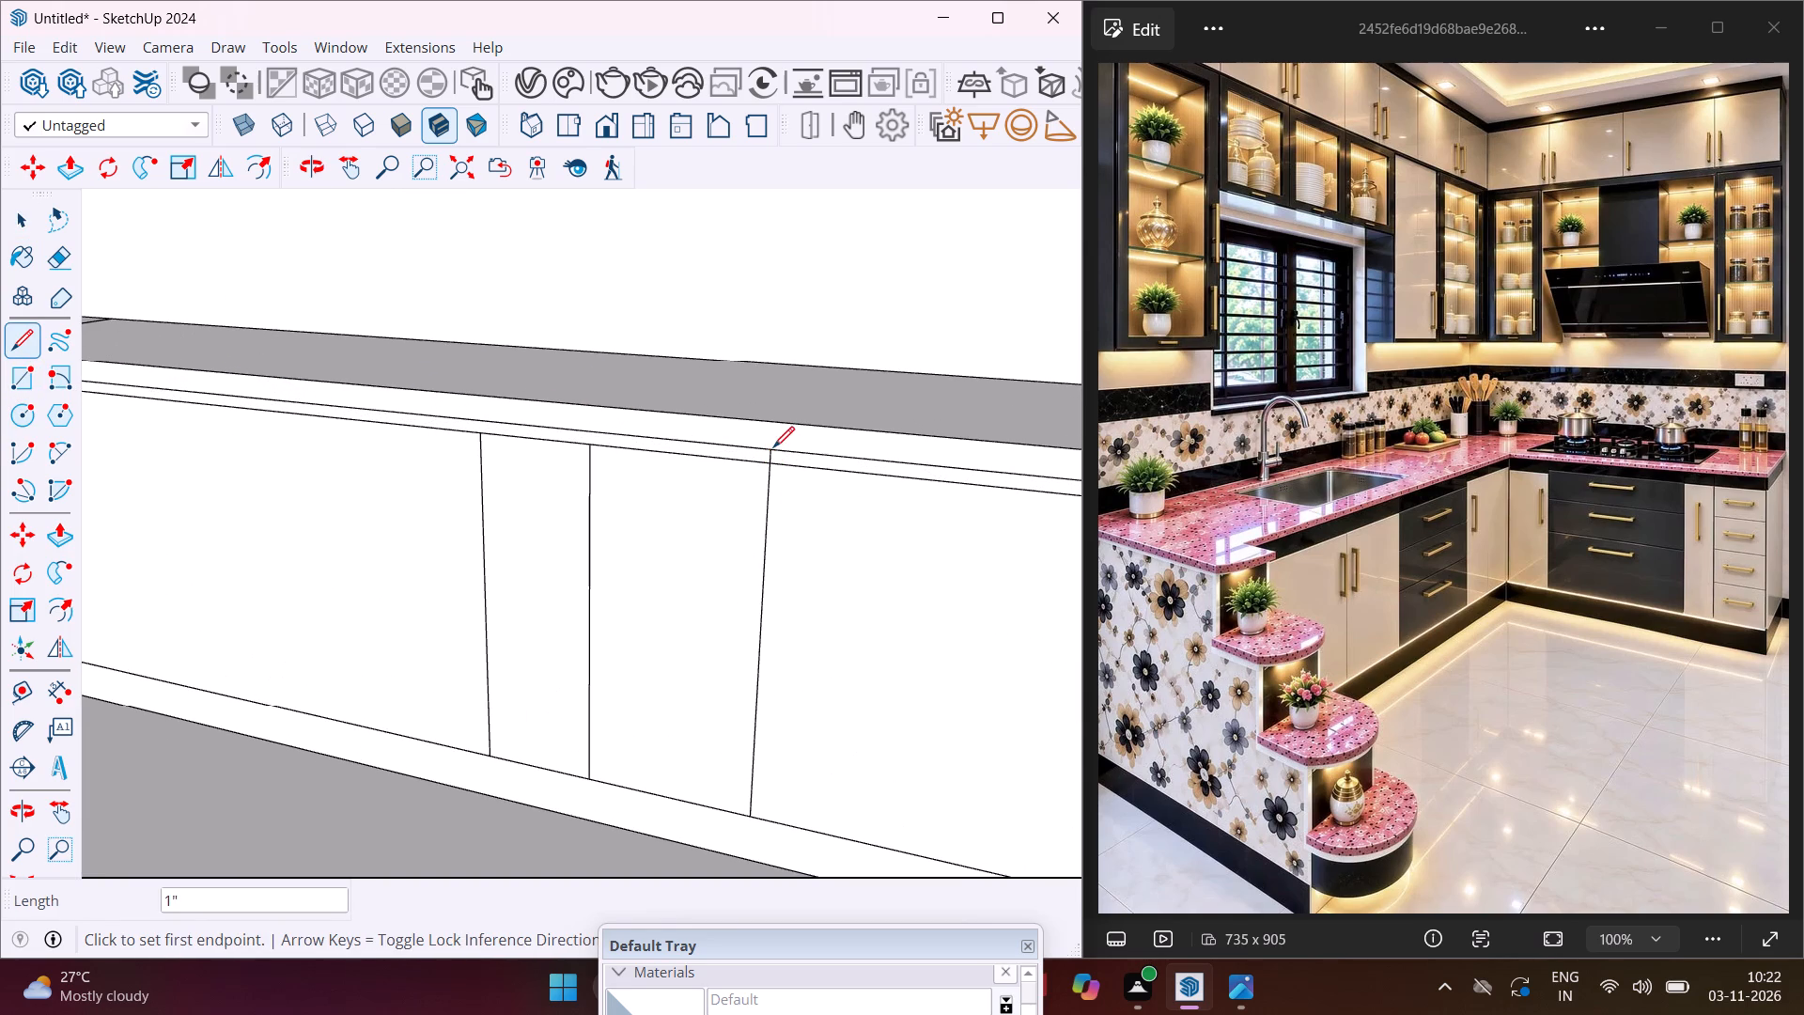
left_click(771, 447)
left_click(772, 427)
left_click(750, 814)
left_click(746, 864)
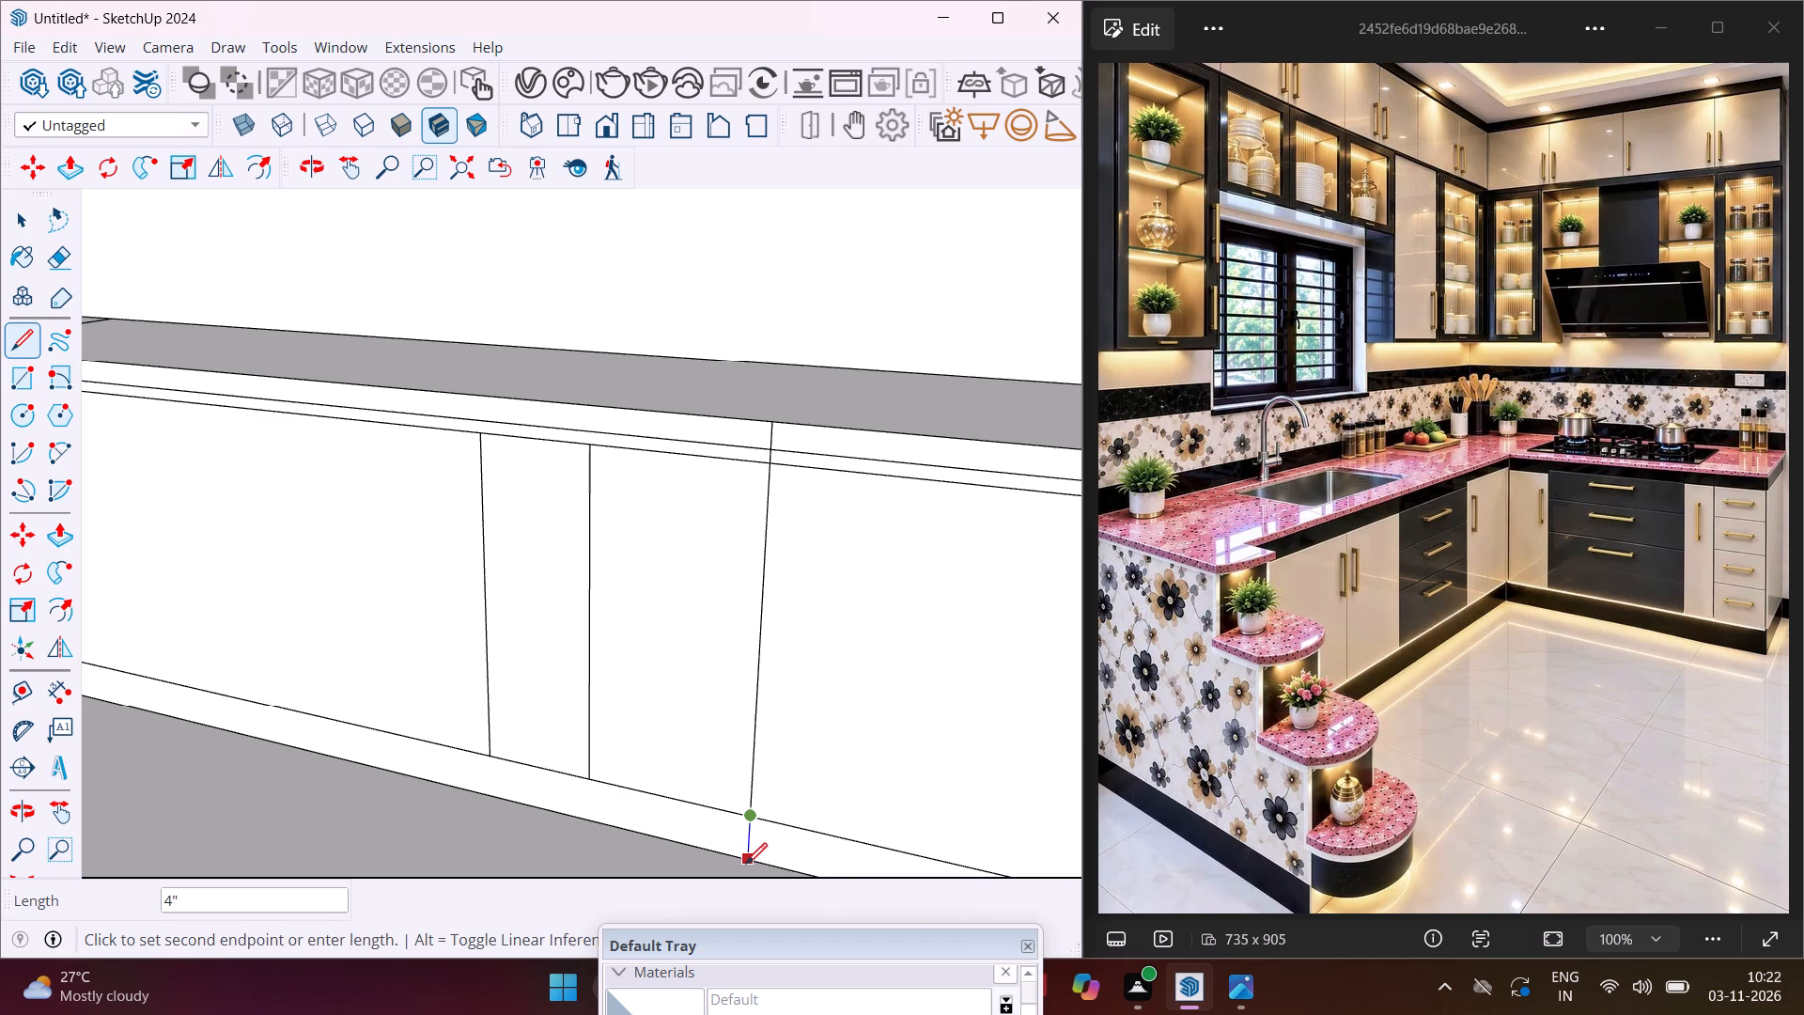
Draw a 2' line across the back countertop from the fourth divider's upper end to the back wall.
scroll(599, 812, "down", 4)
middle_click_drag(723, 563, 689, 642)
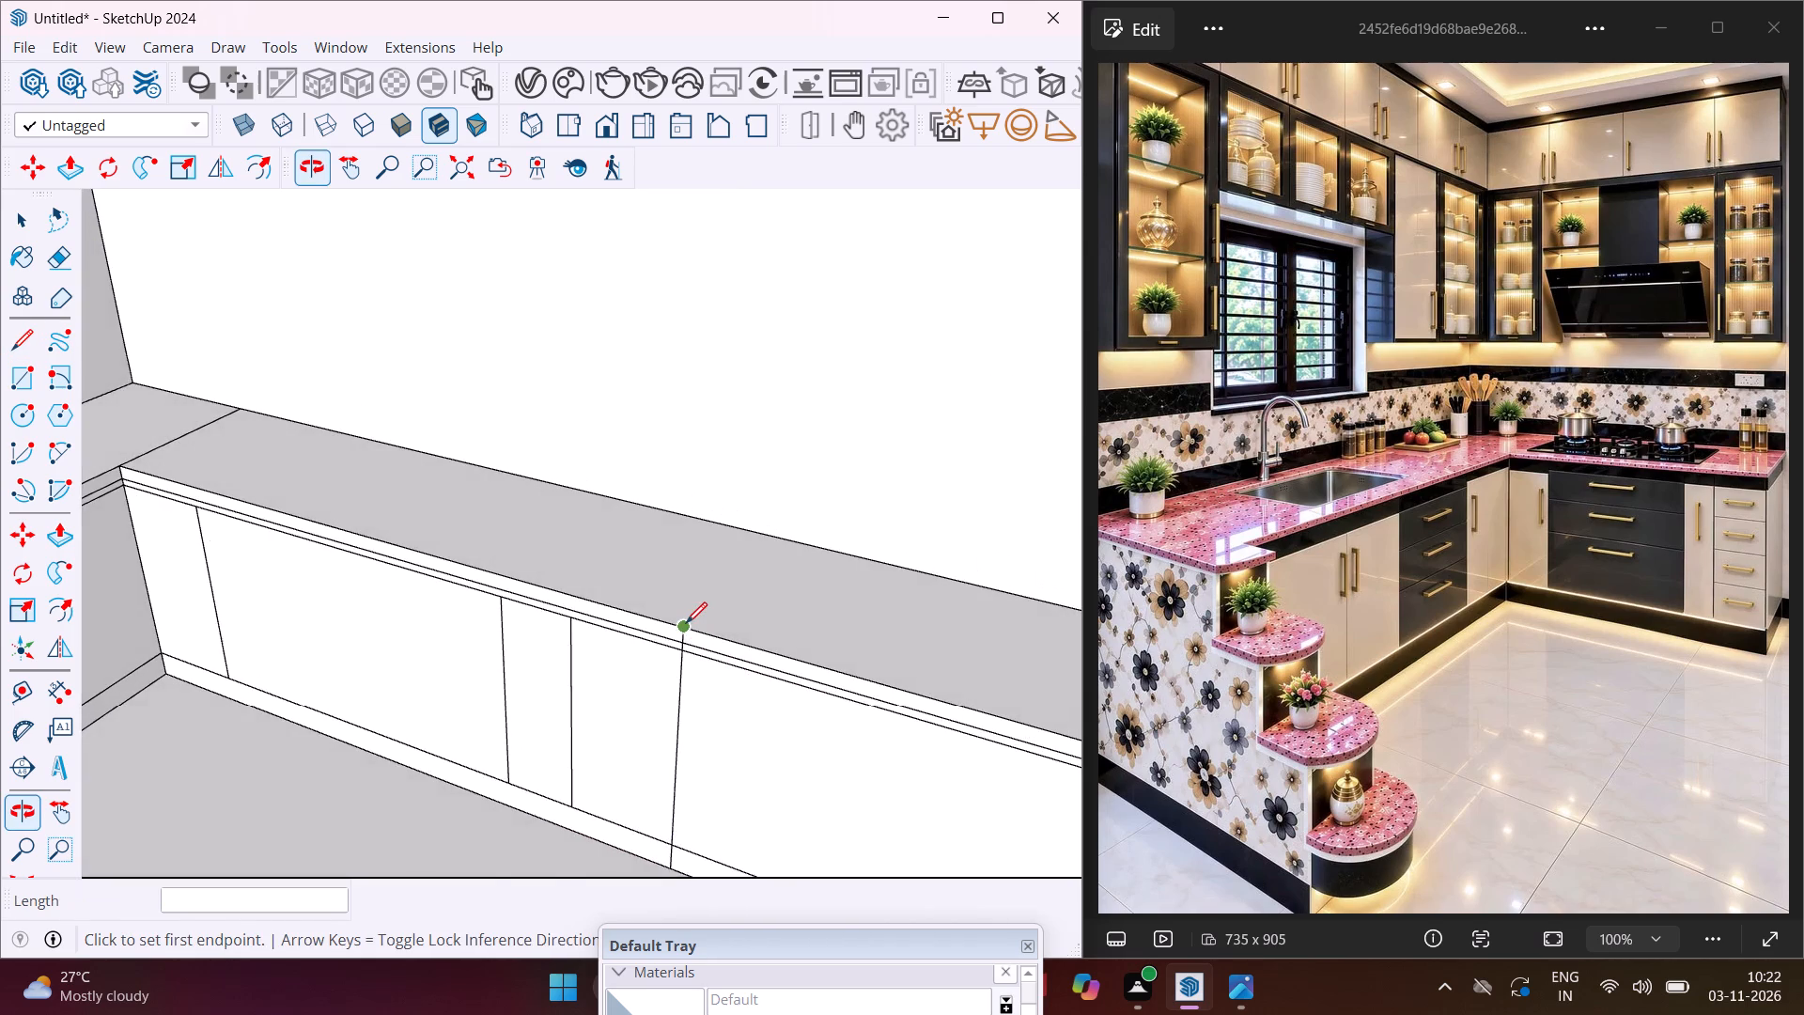
scroll(686, 623, "up", 3)
left_click(686, 623)
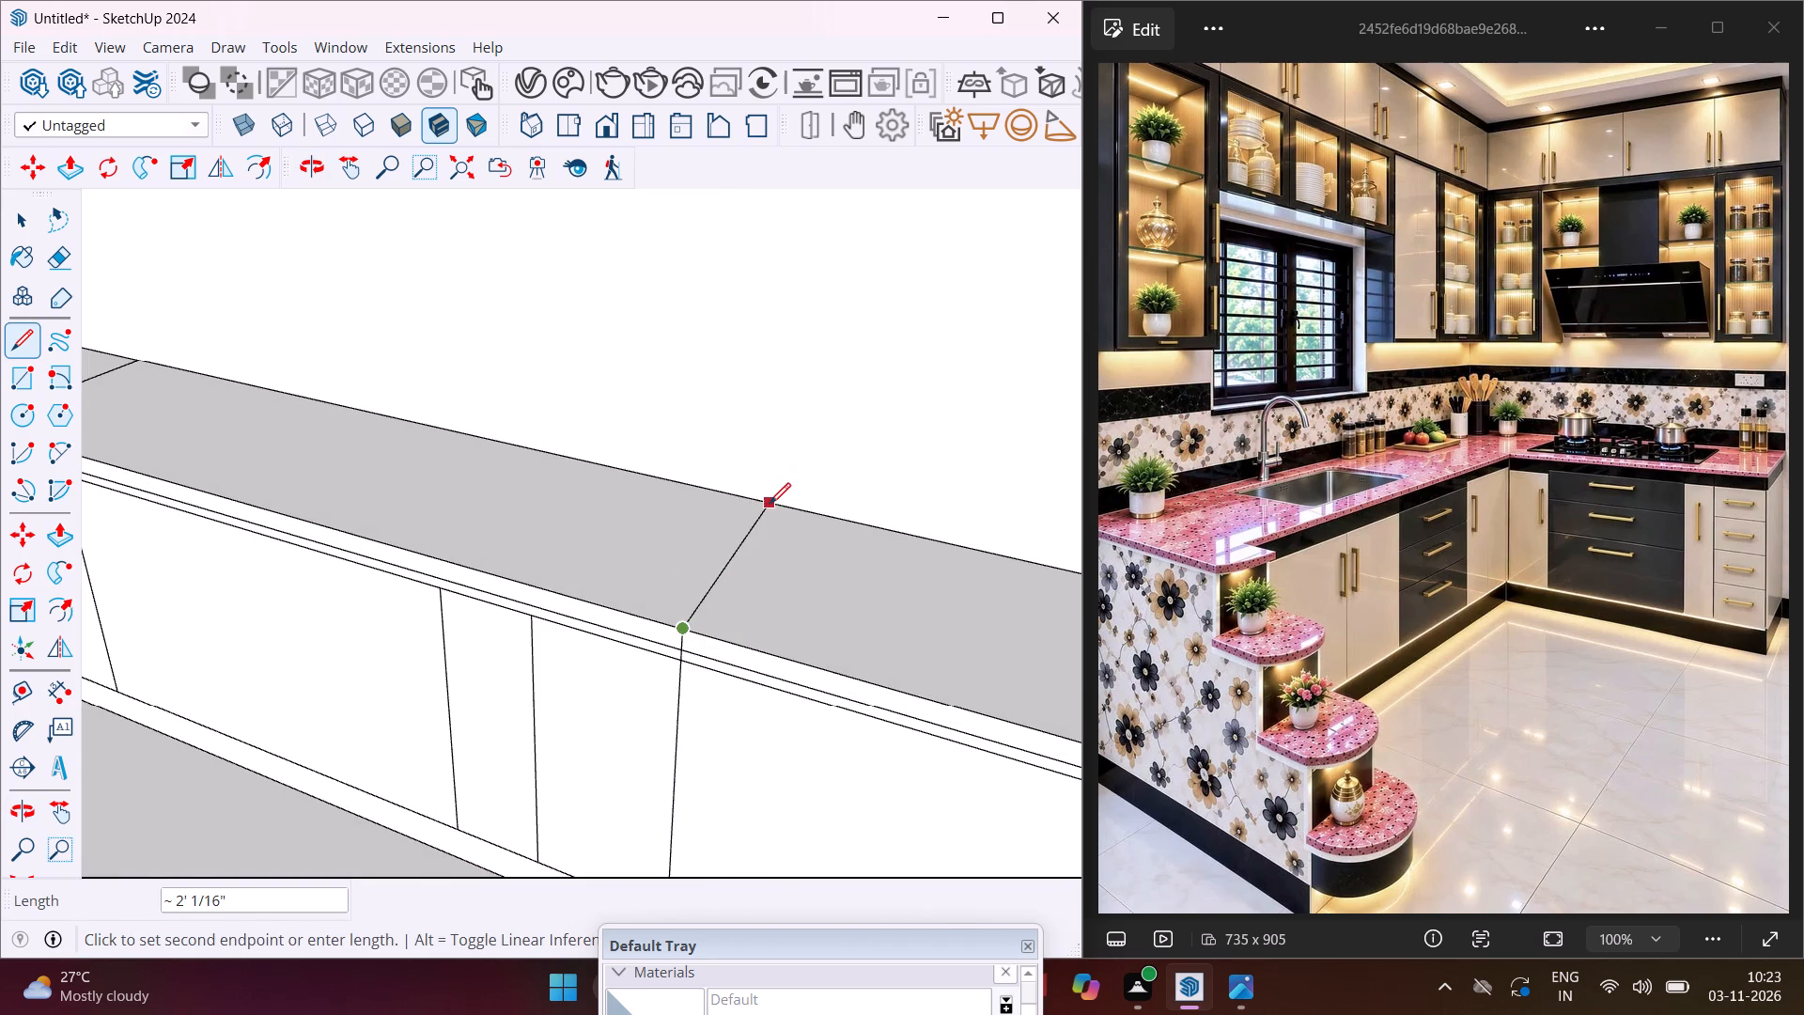
left_click(789, 510)
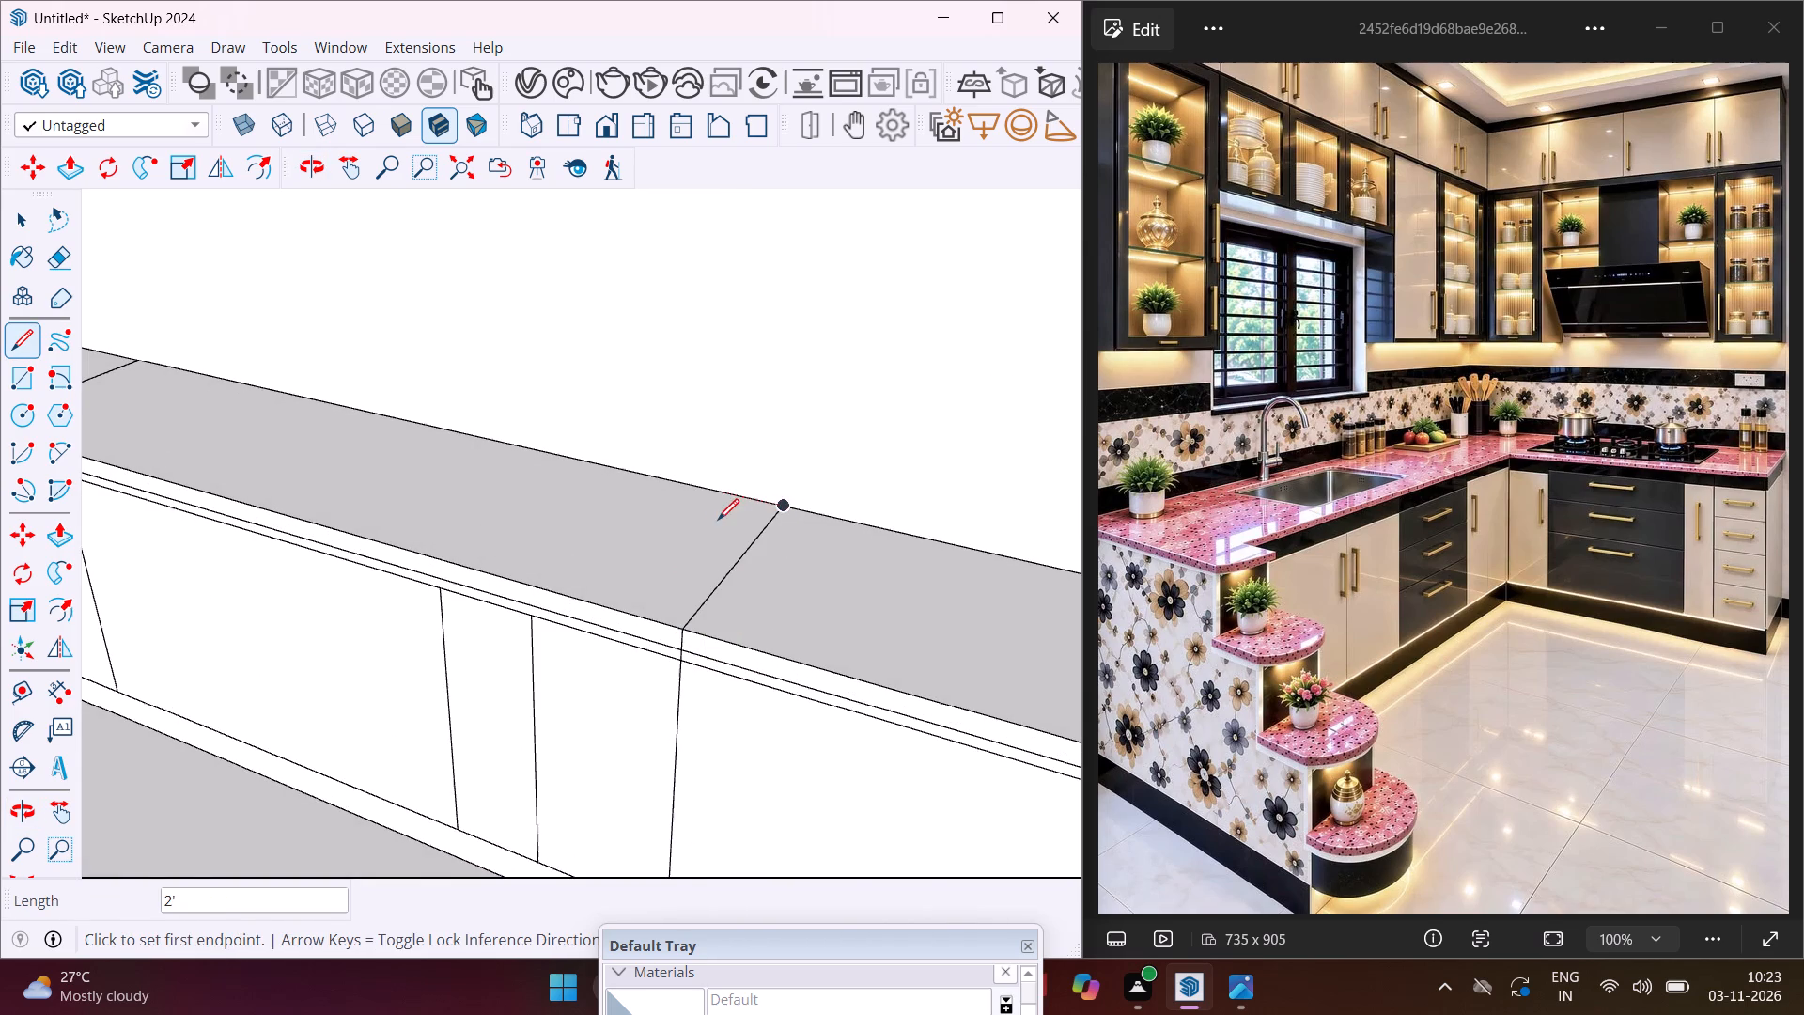
scroll(718, 520, "down", 4)
middle_click_drag(717, 521, 778, 425)
scroll(778, 425, "down", 9)
middle_click_drag(778, 425, 784, 373)
scroll(788, 372, "down", 2)
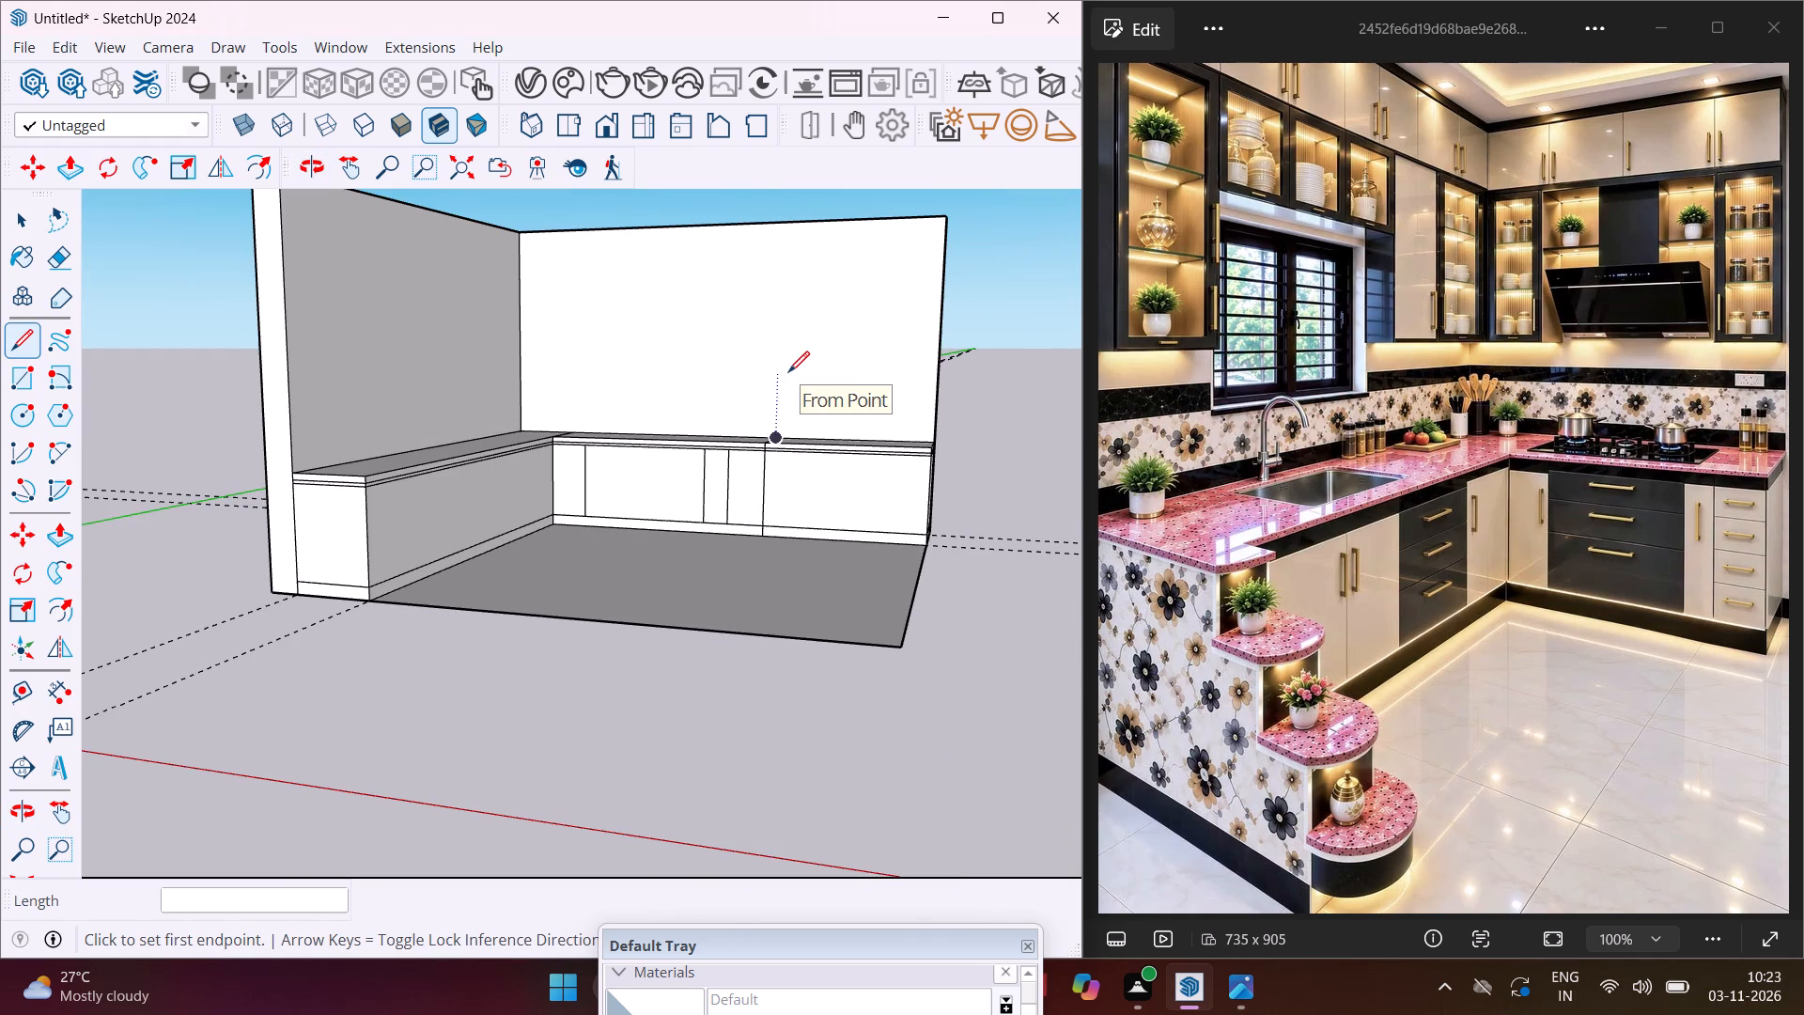
key("Escape")
key("space")
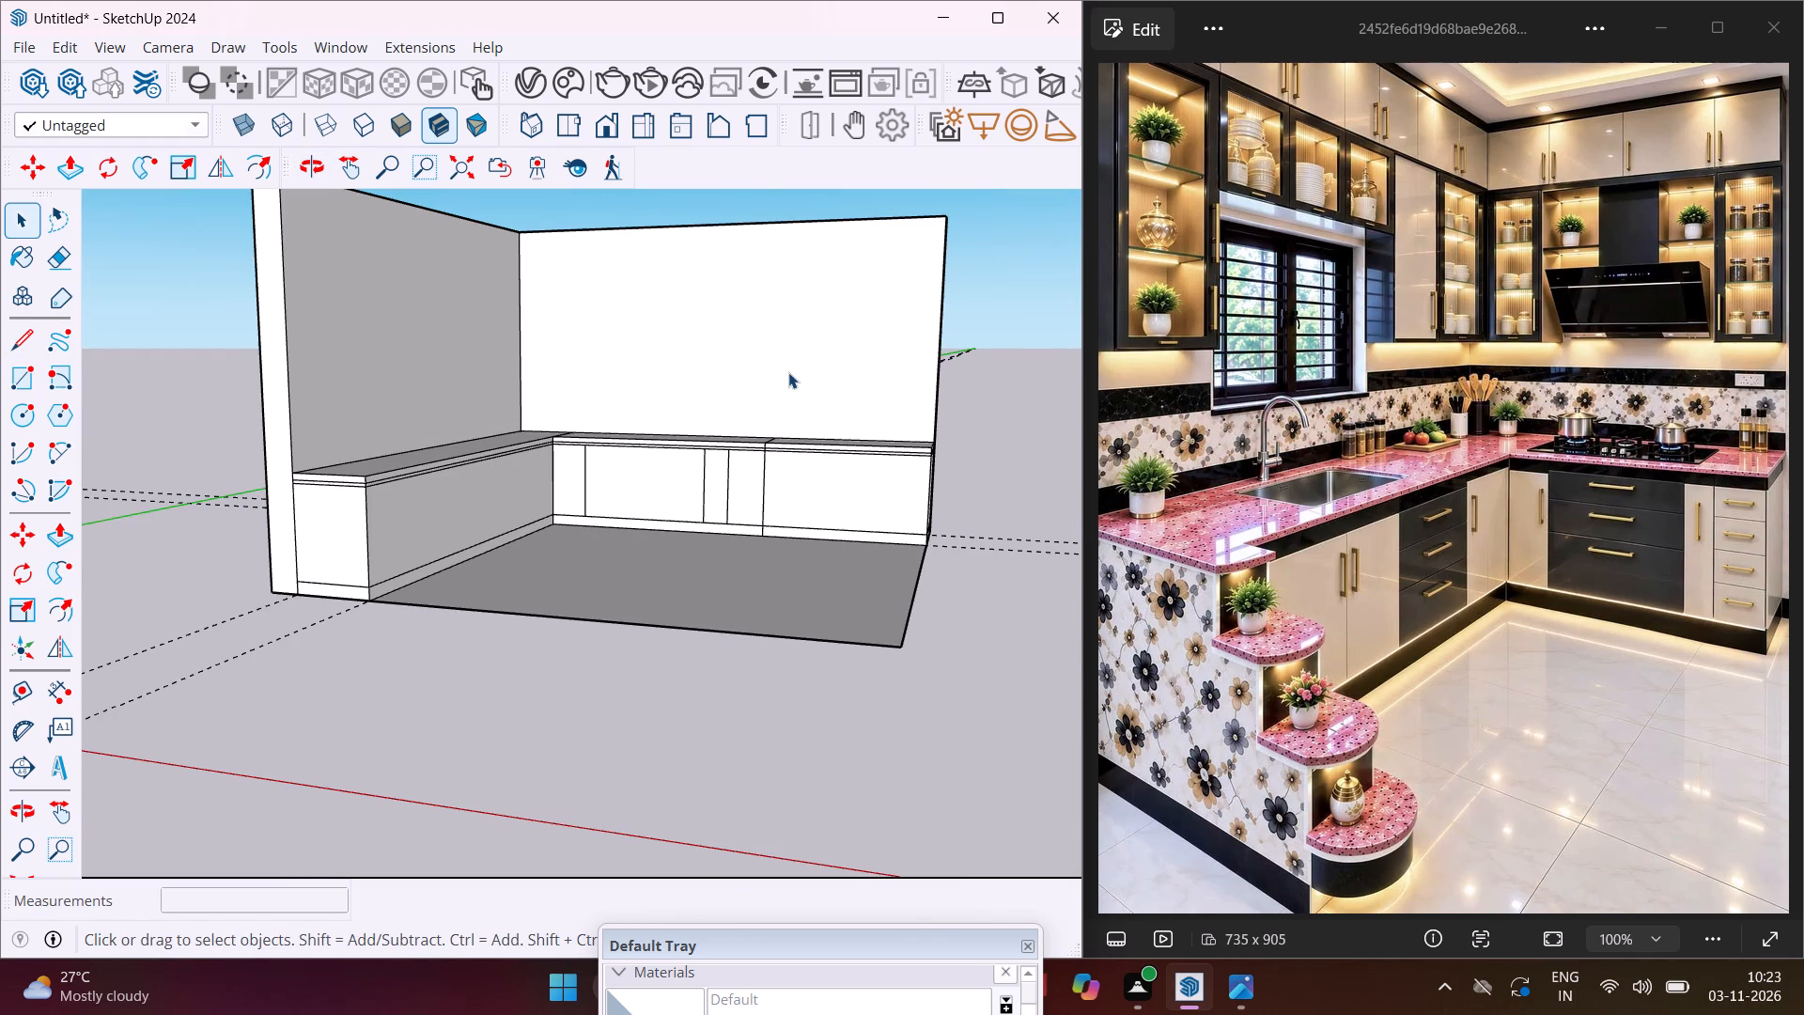
Place a vertical guide on the back wall about 9' from the room's inner corner, aligned with the line across the countertop.
scroll(483, 230, "up", 4)
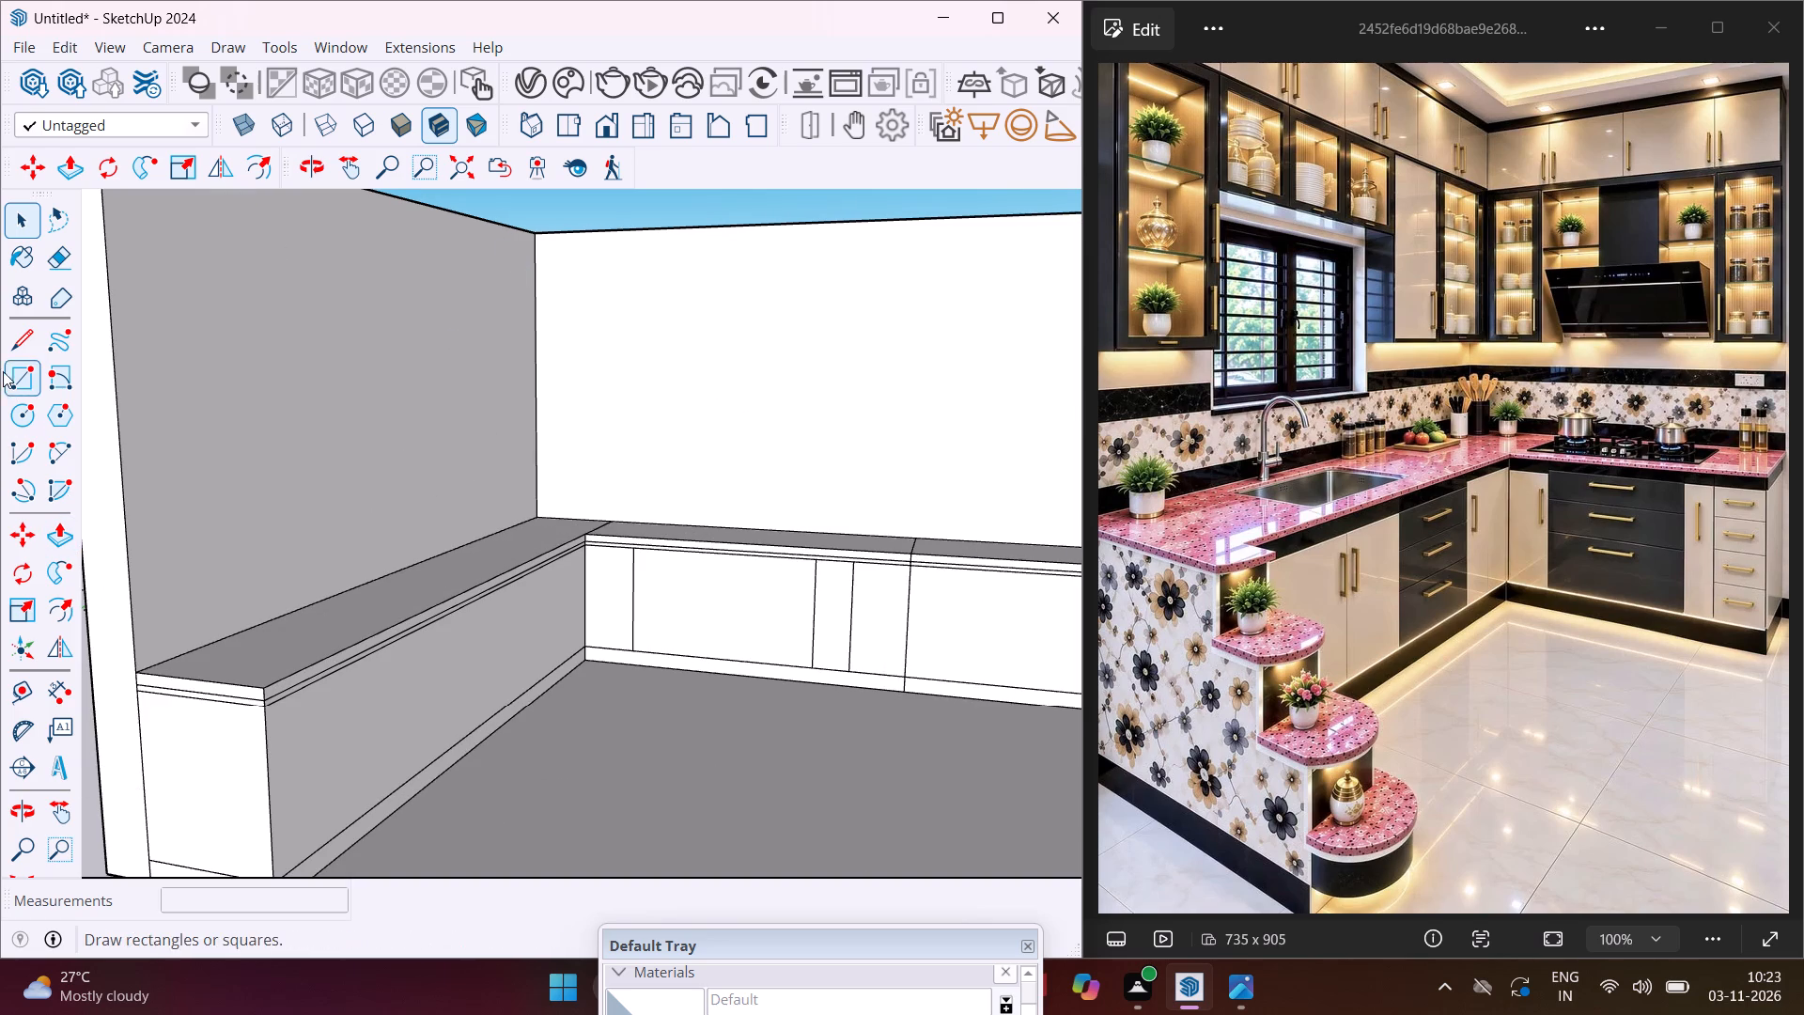
left_click(31, 691)
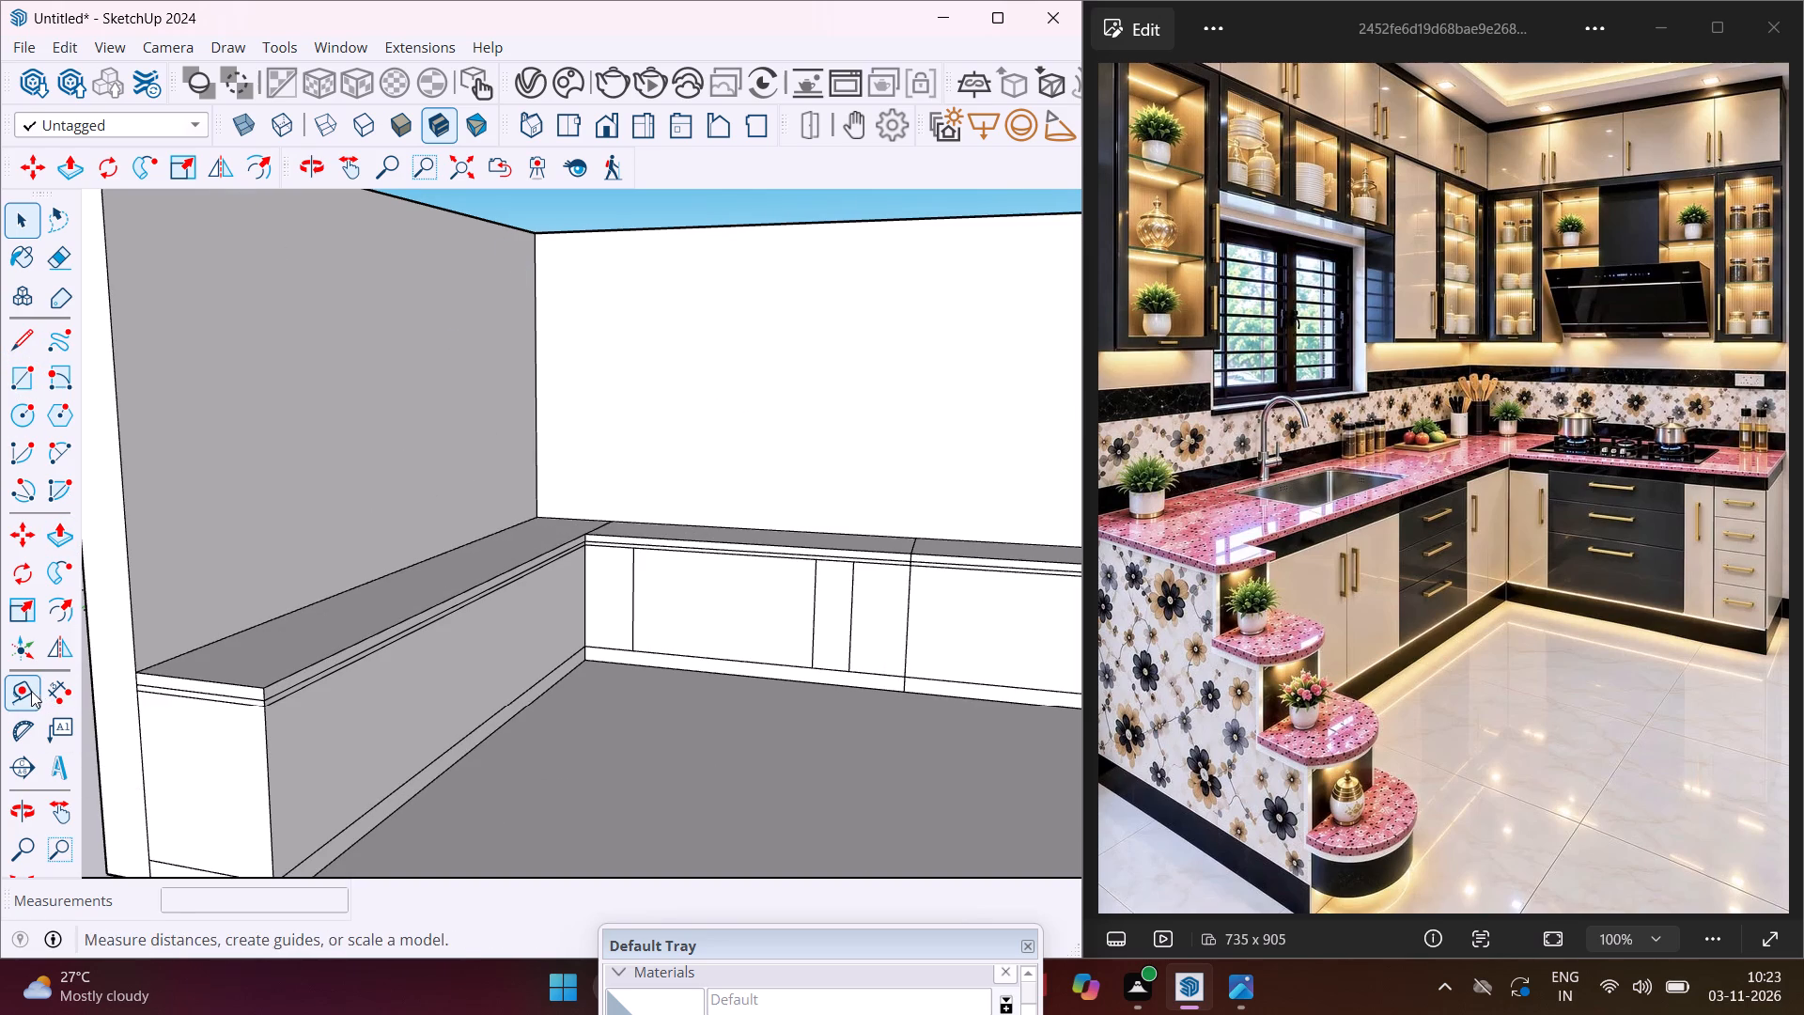
scroll(558, 481, "up", 4)
left_click(527, 465)
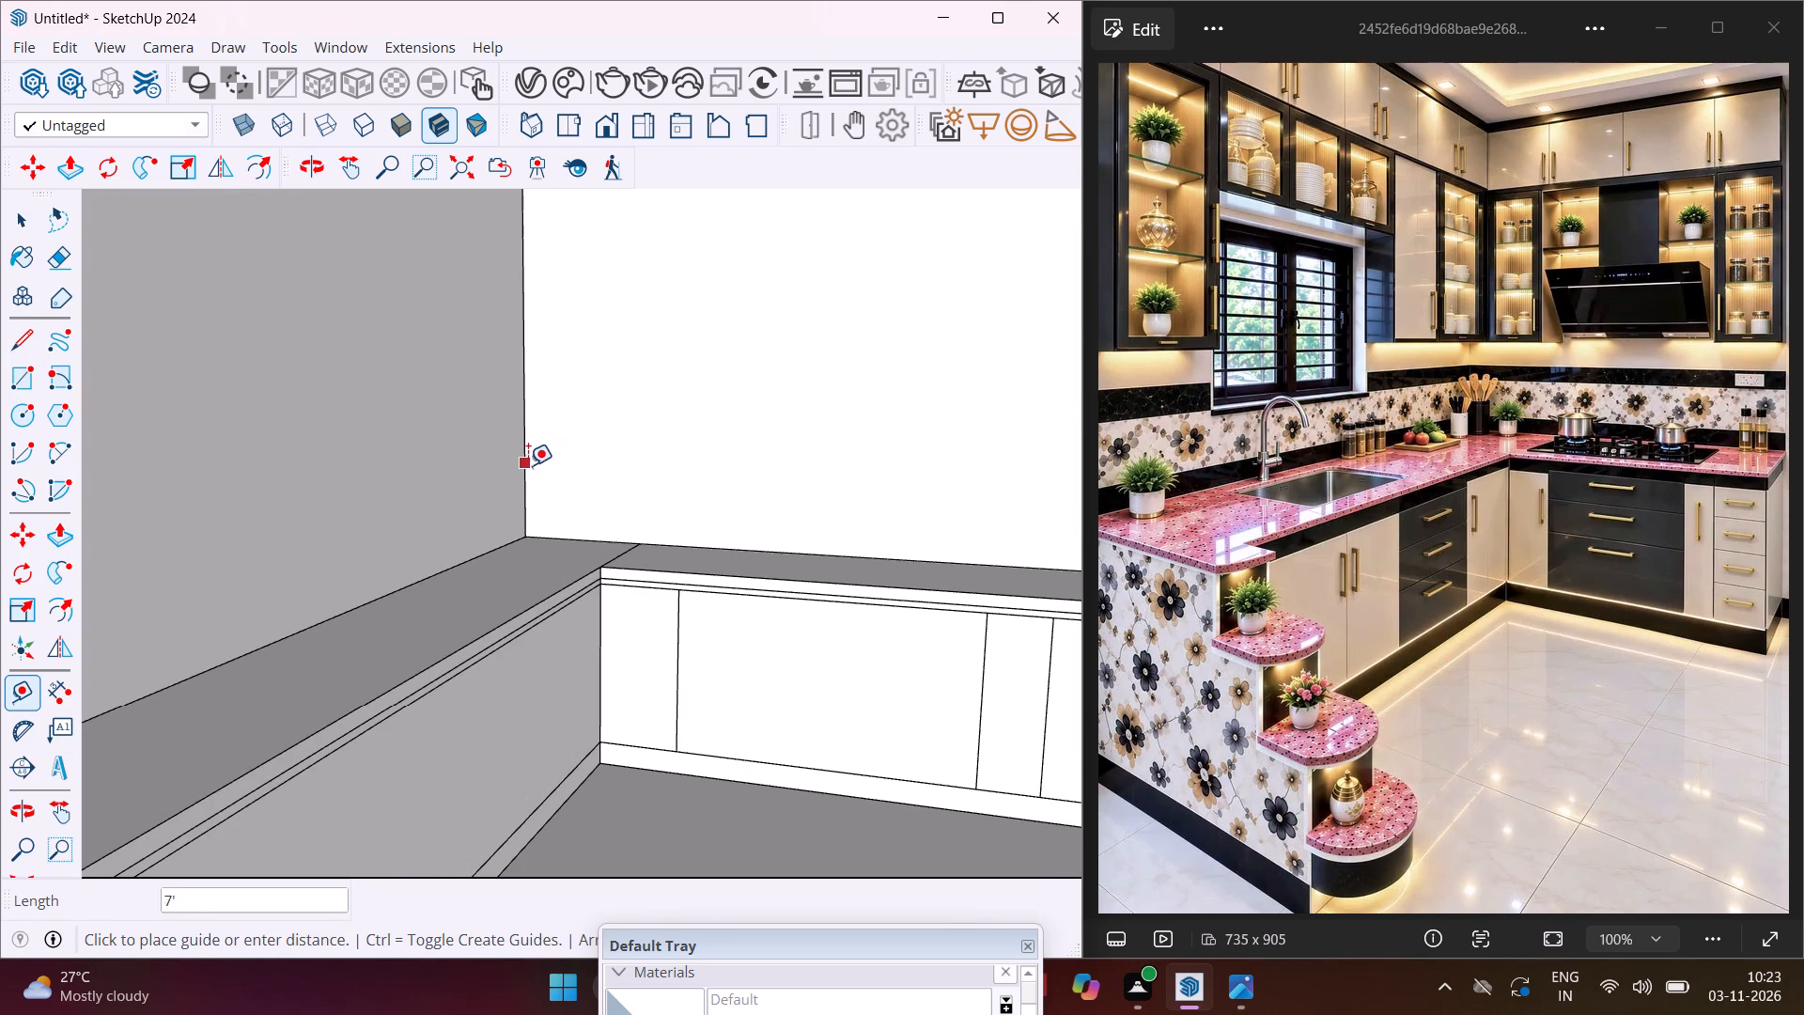
scroll(592, 465, "down", 5)
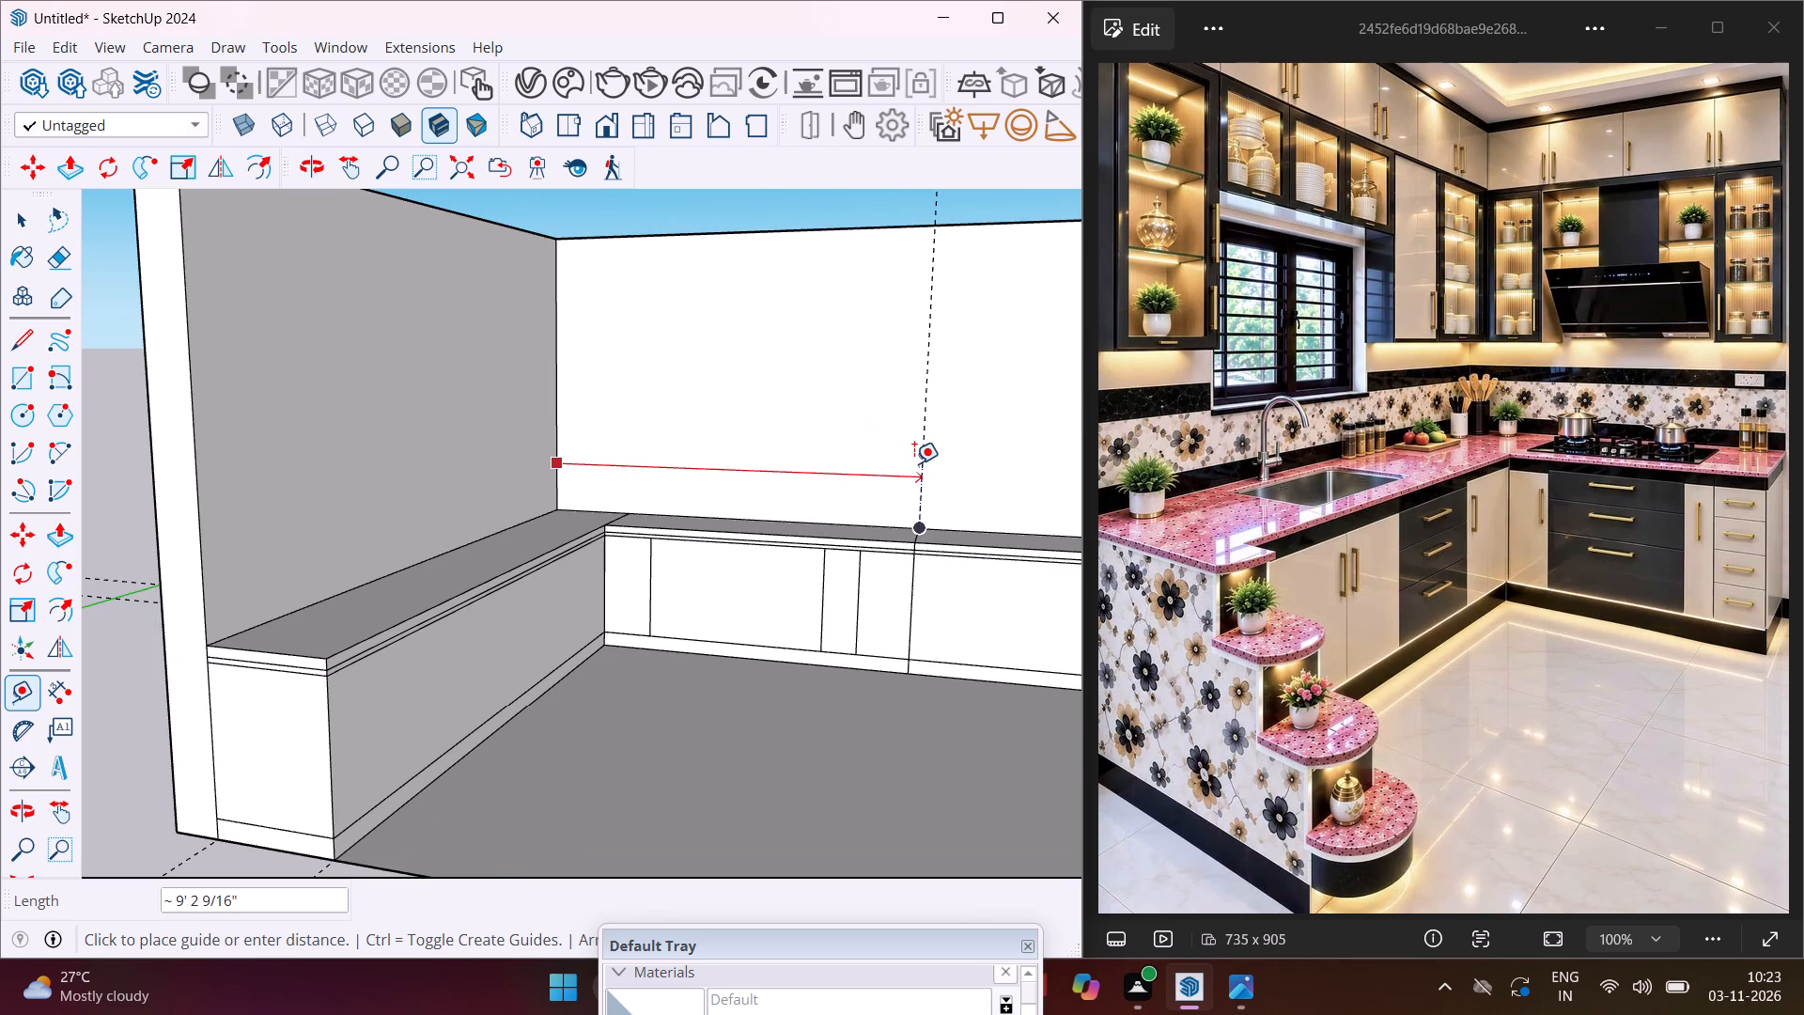
left_click(914, 463)
scroll(675, 527, "down", 2)
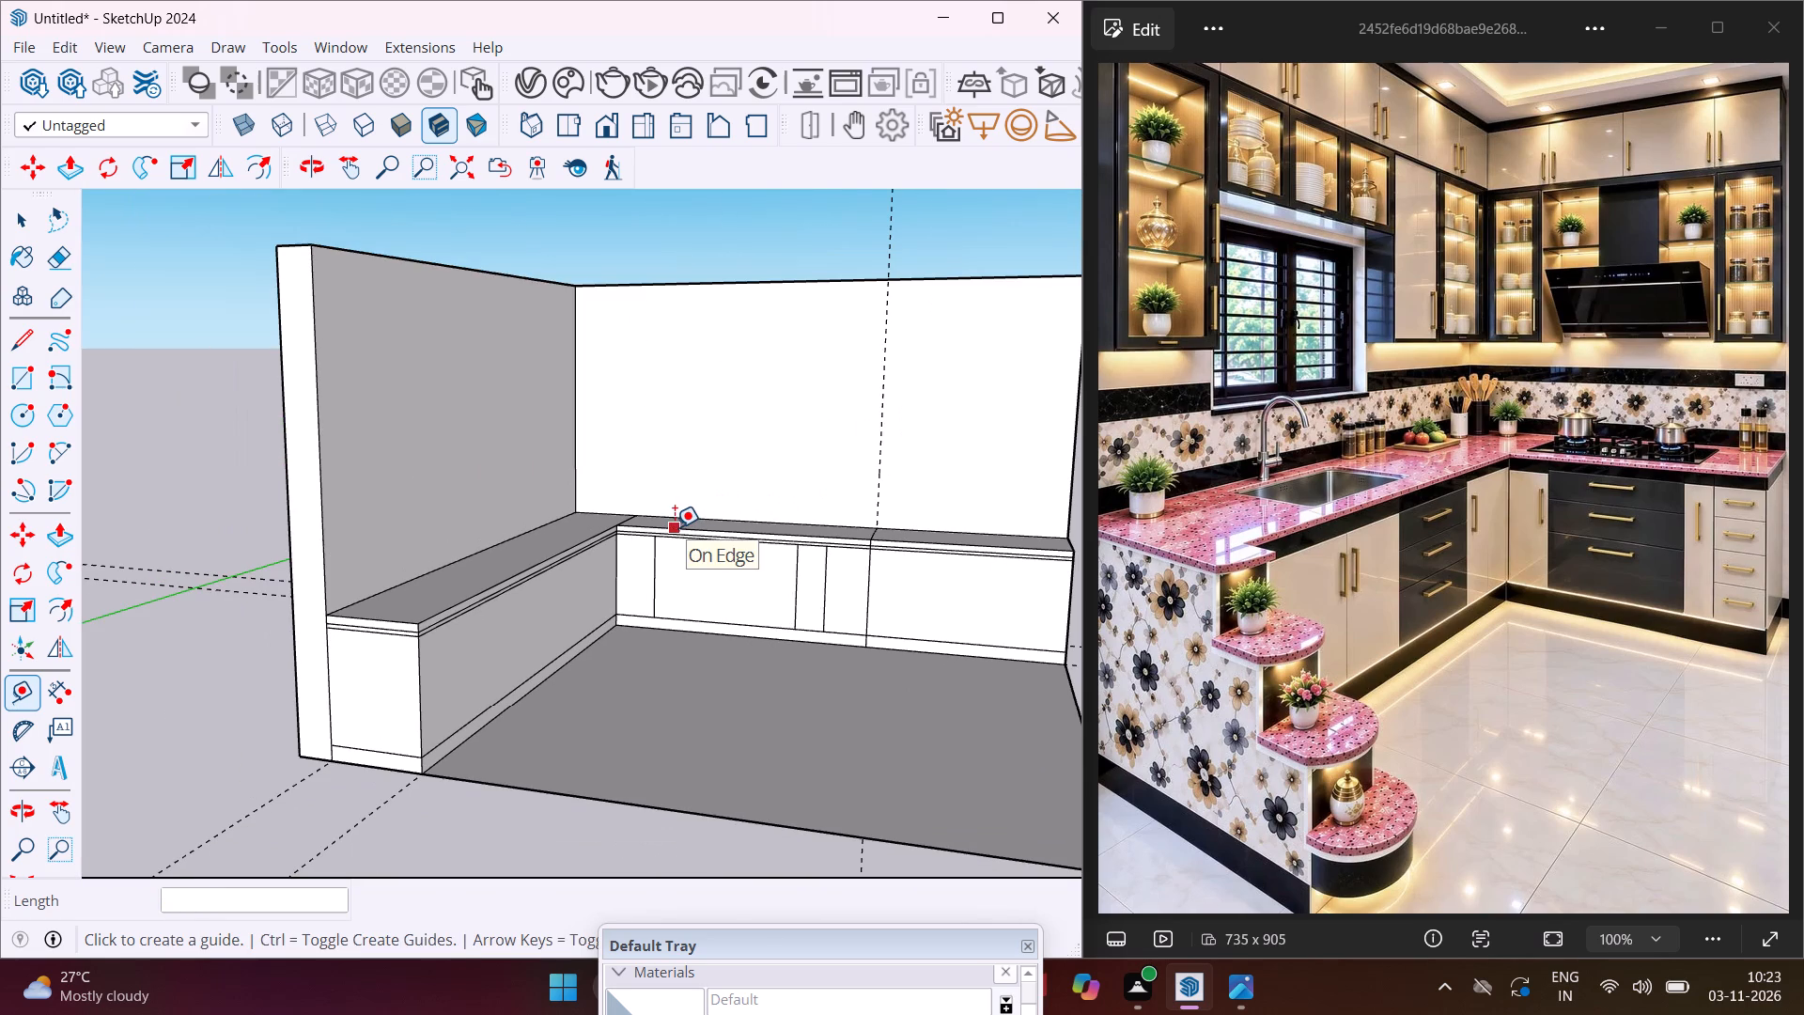
middle_click_drag(675, 527, 560, 587)
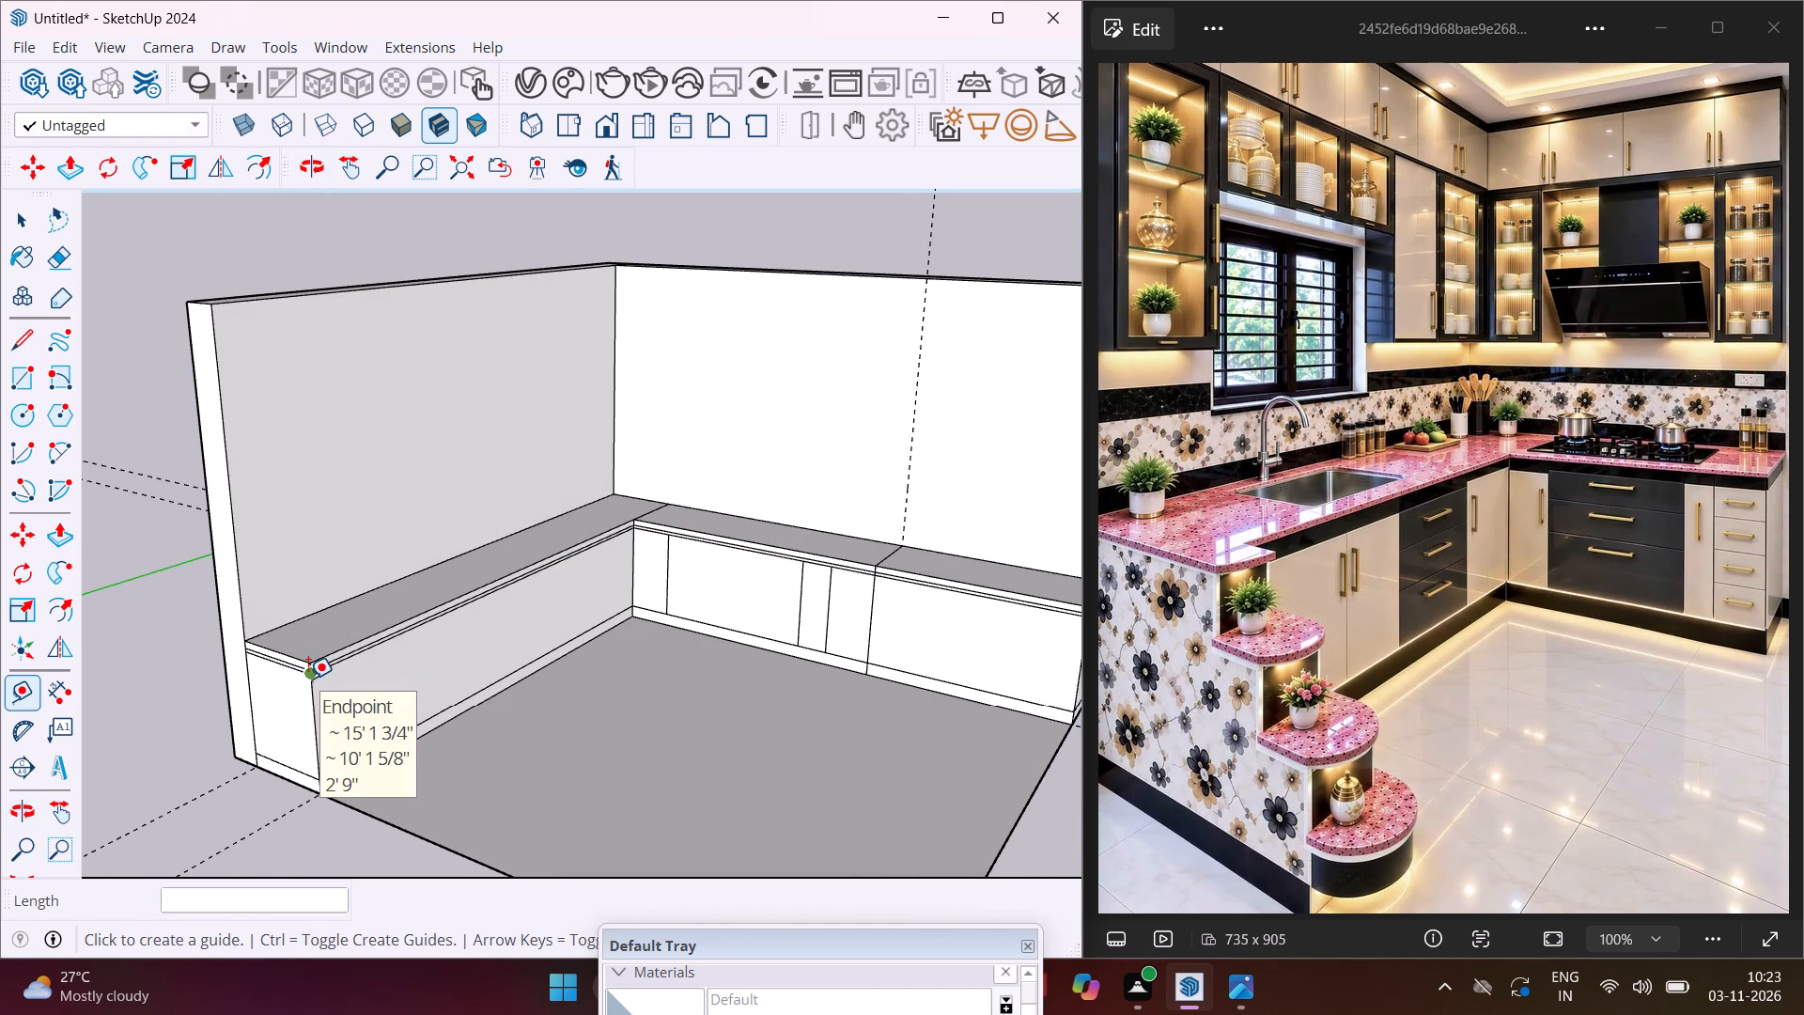
key("Escape")
key("space")
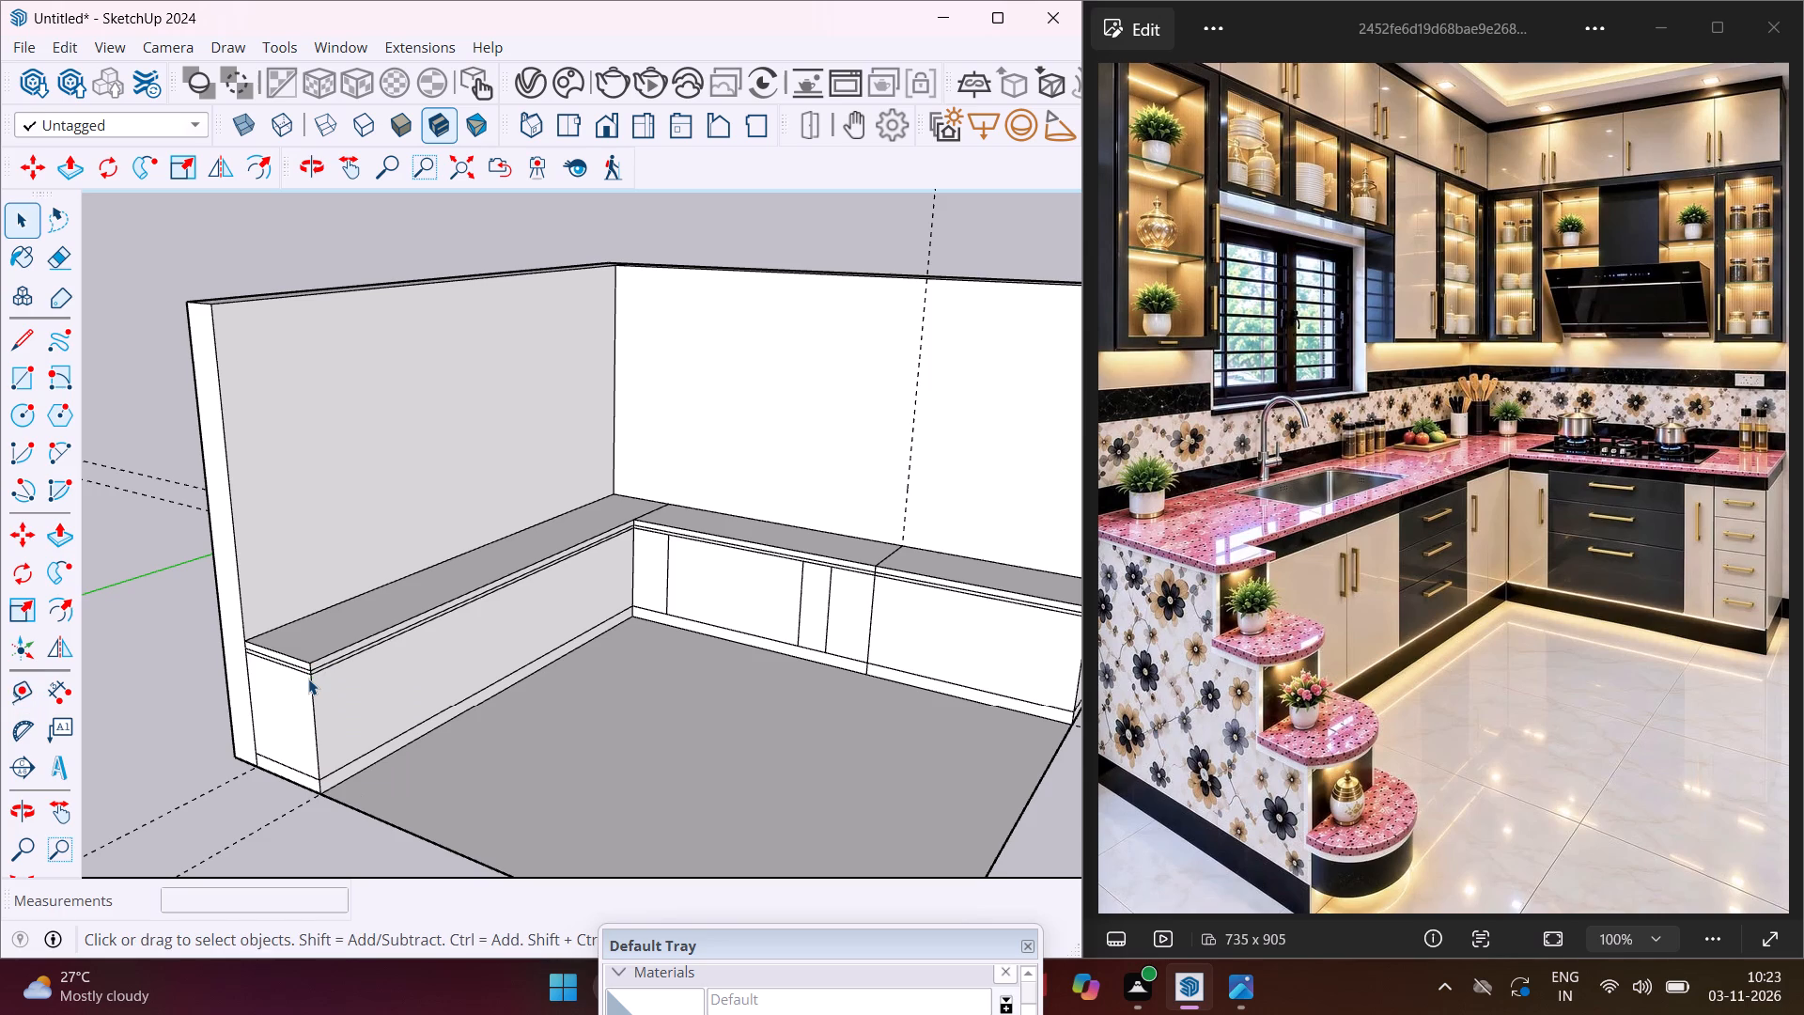
Draw two vertical 2' 5" divider lines on the side counter's cabinet face: one near the inner corner and one farther along.
left_click(37, 331)
scroll(645, 617, "up", 4)
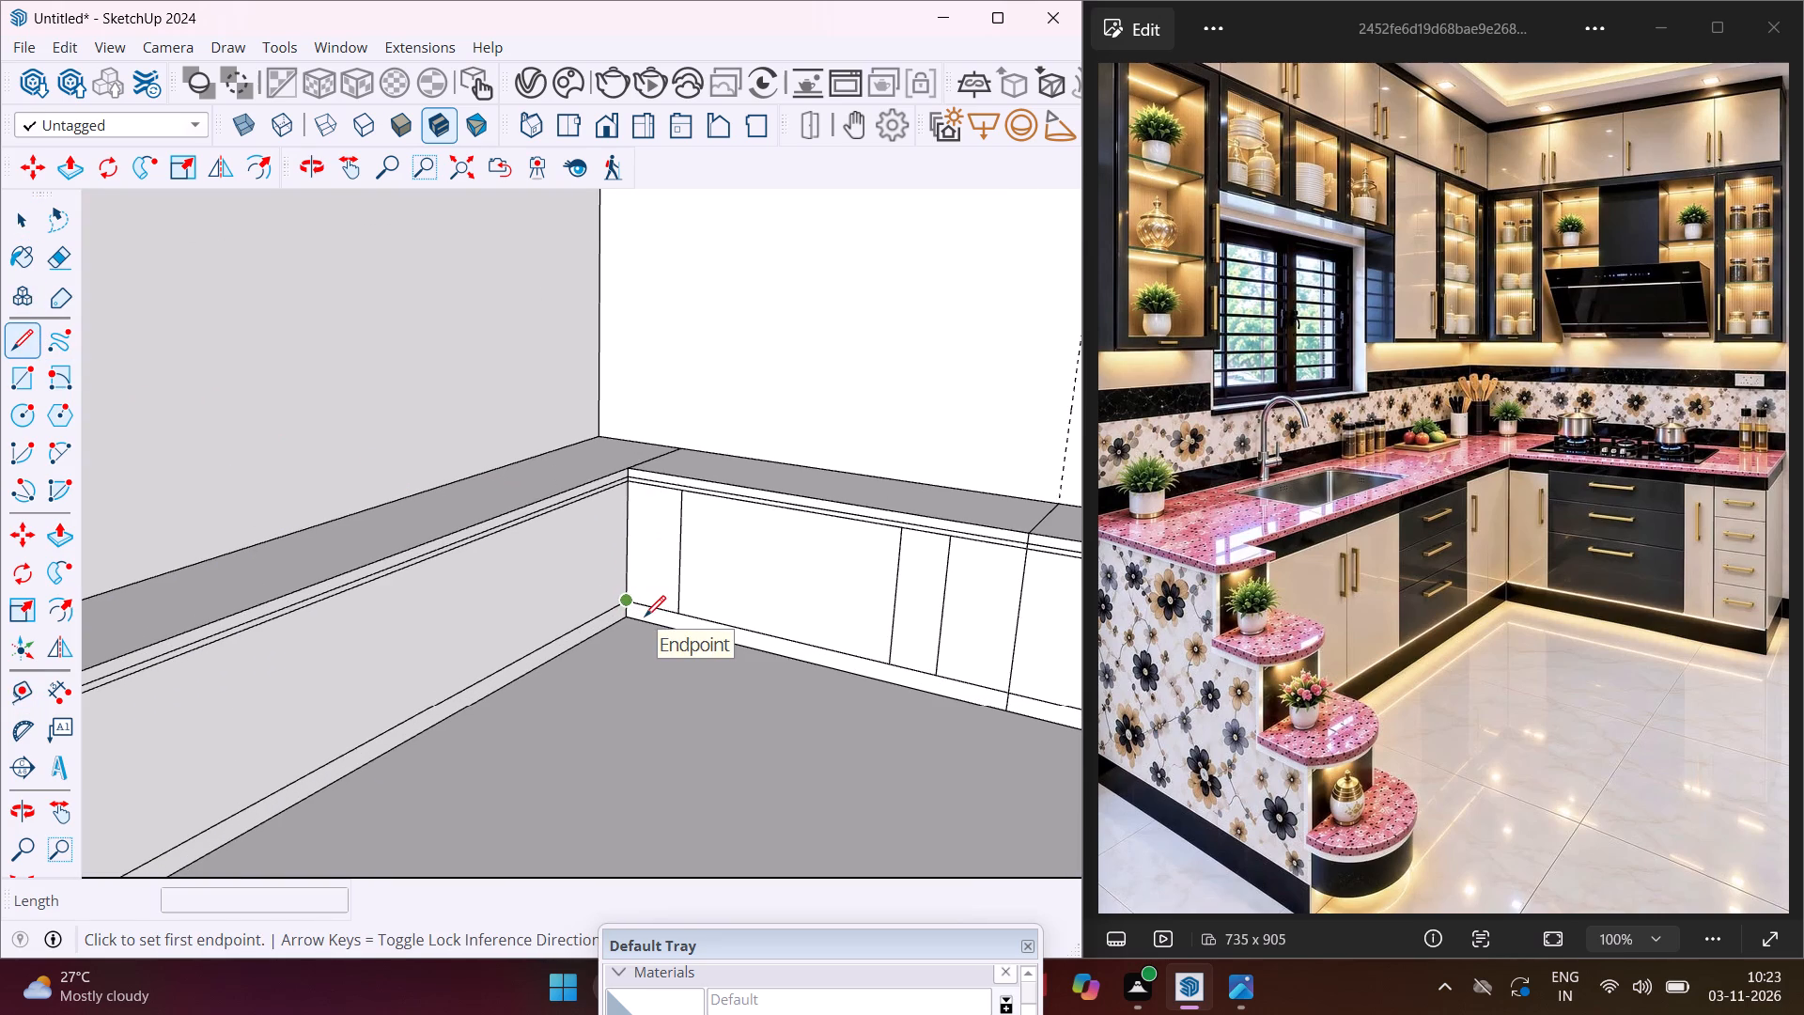
middle_click_drag(645, 617, 505, 657)
scroll(505, 657, "up", 3)
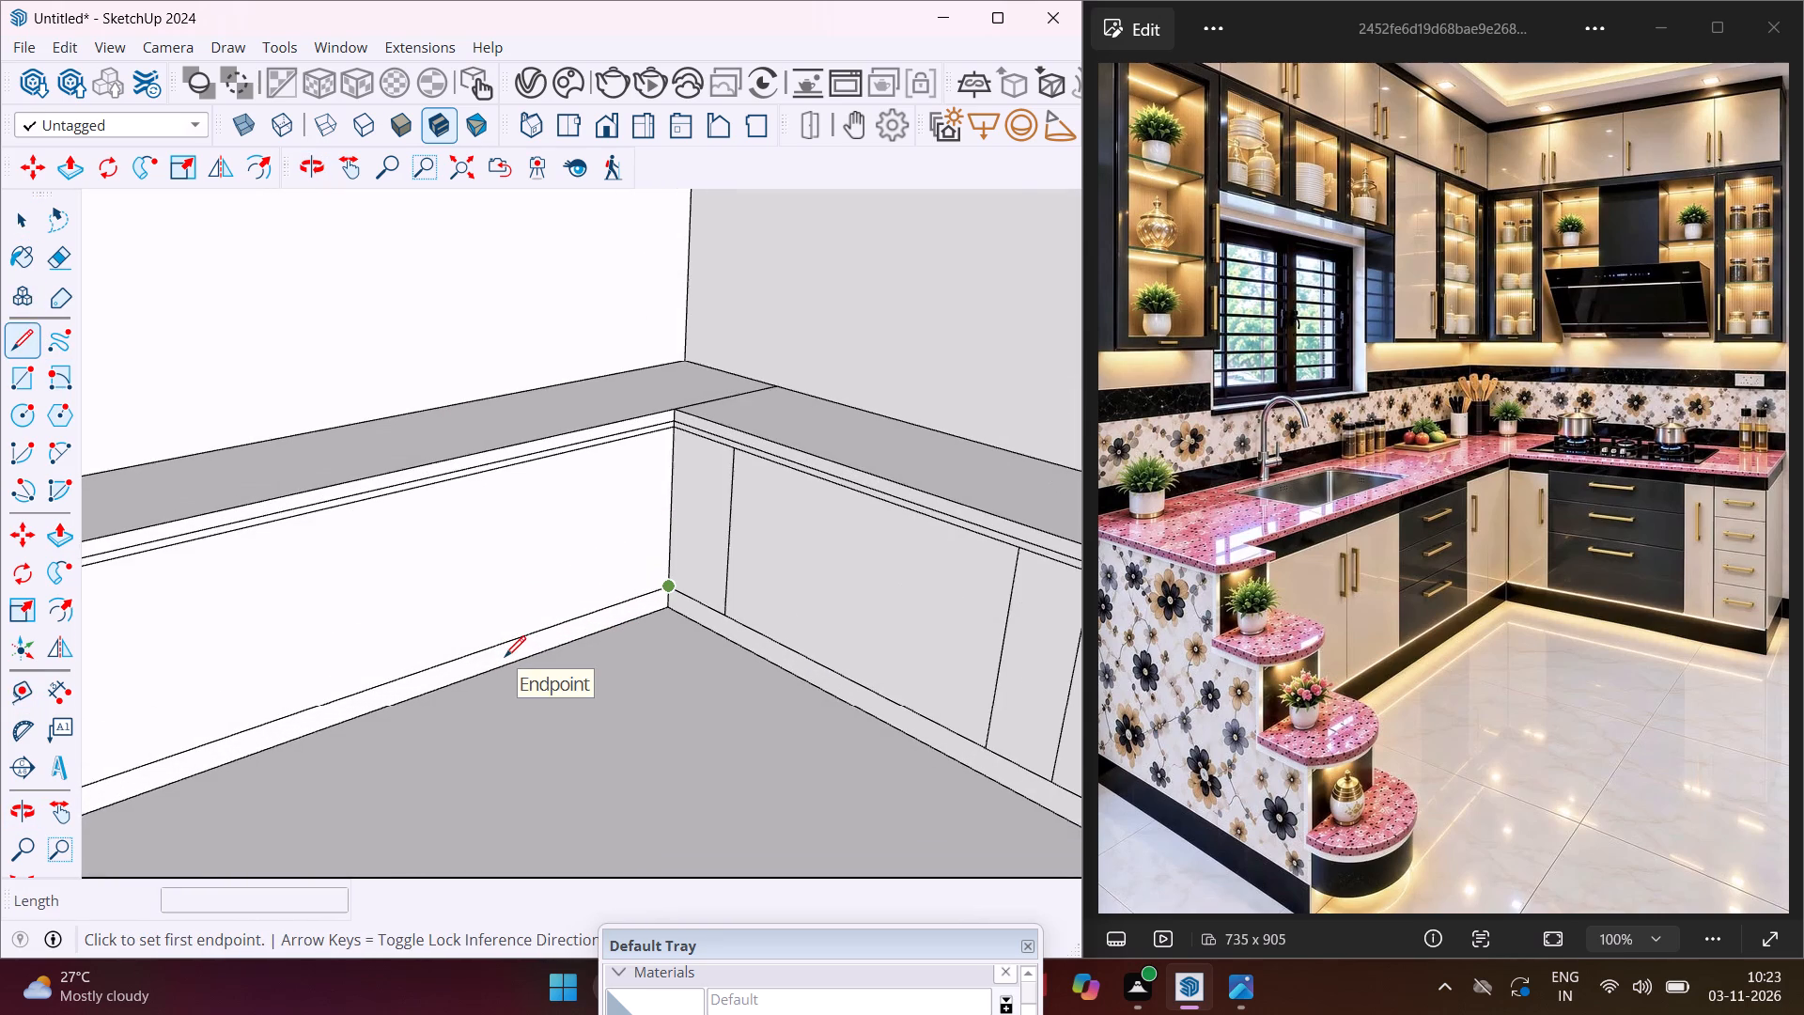
middle_click_drag(505, 657, 456, 568)
scroll(534, 590, "up", 3)
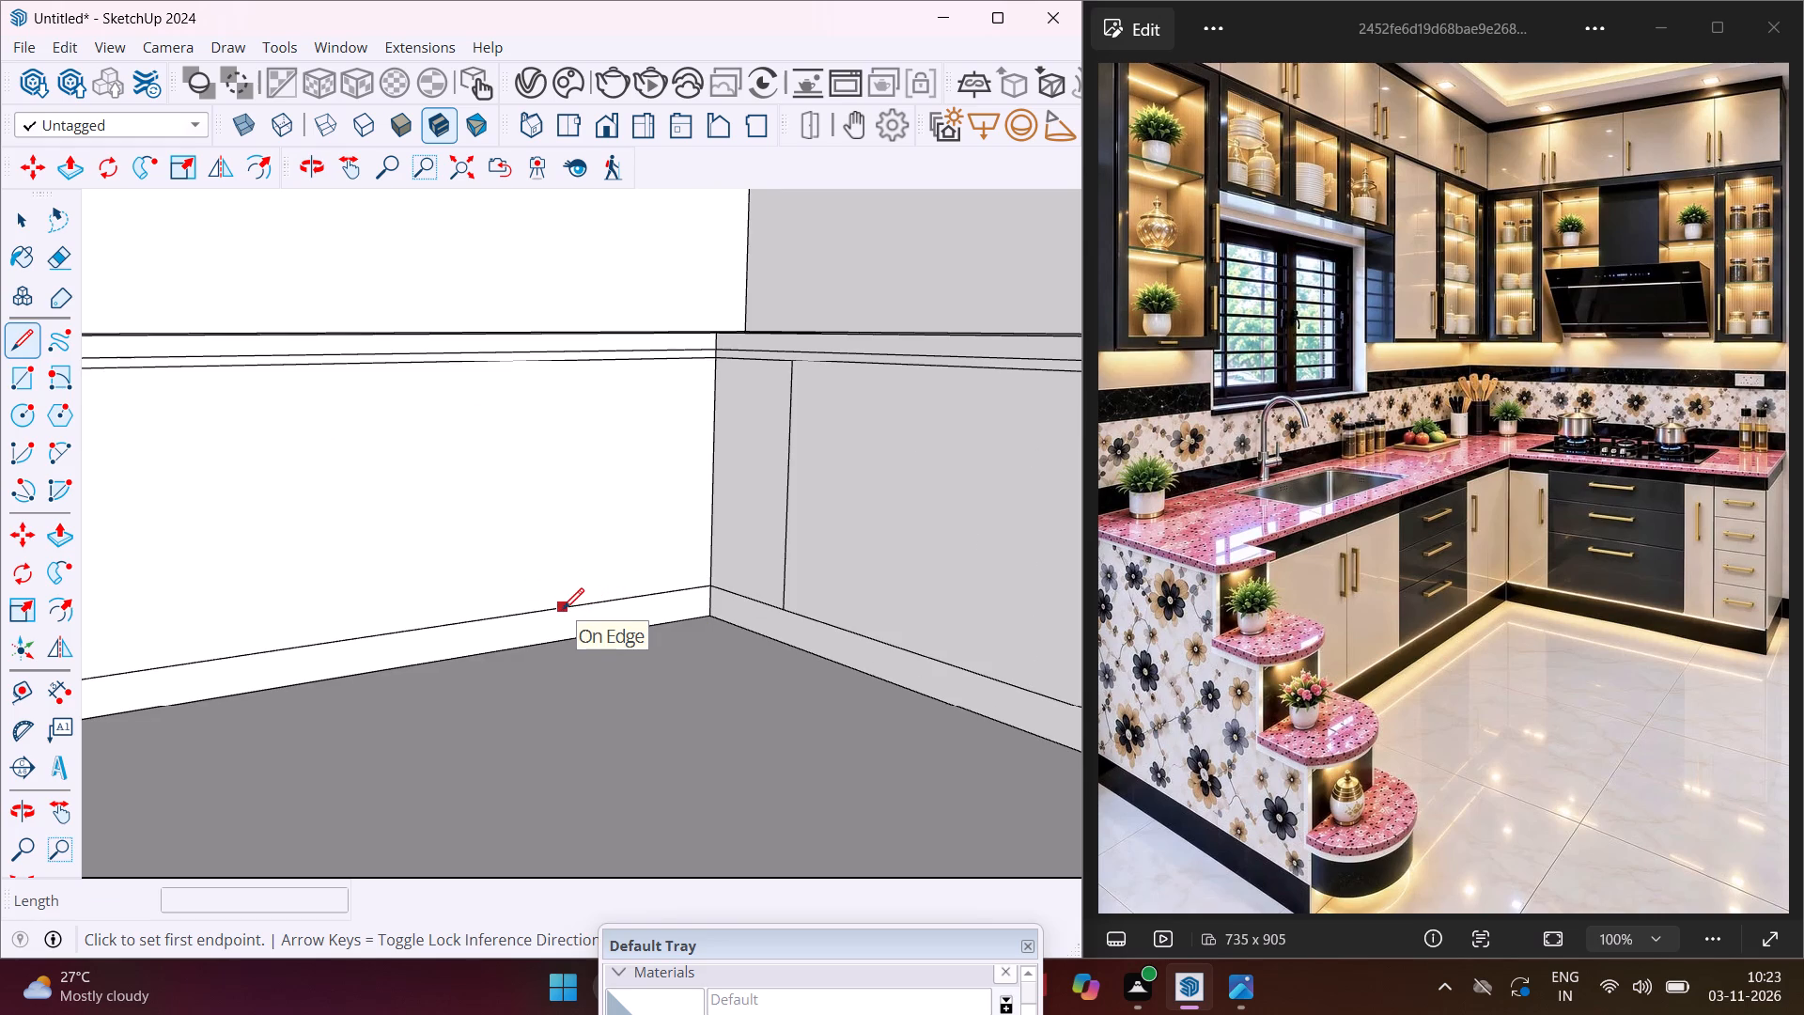
left_click(563, 609)
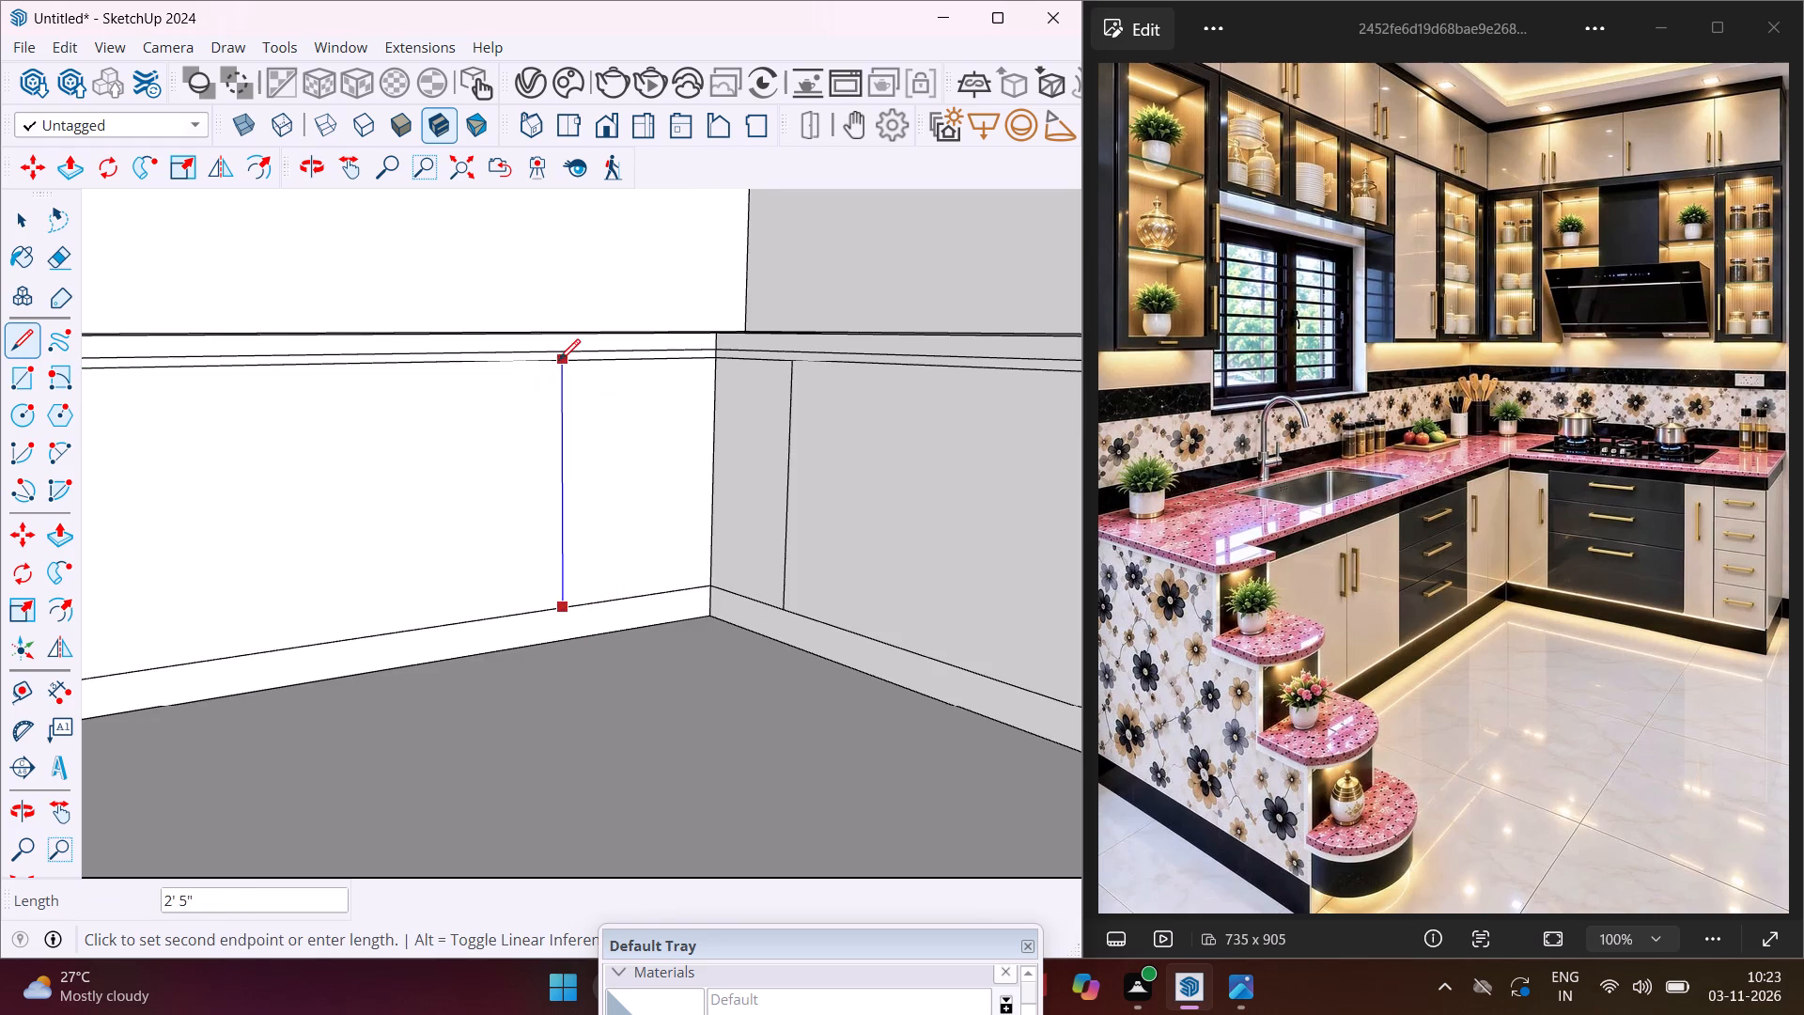
left_click(563, 362)
middle_click_drag(563, 362, 607, 295)
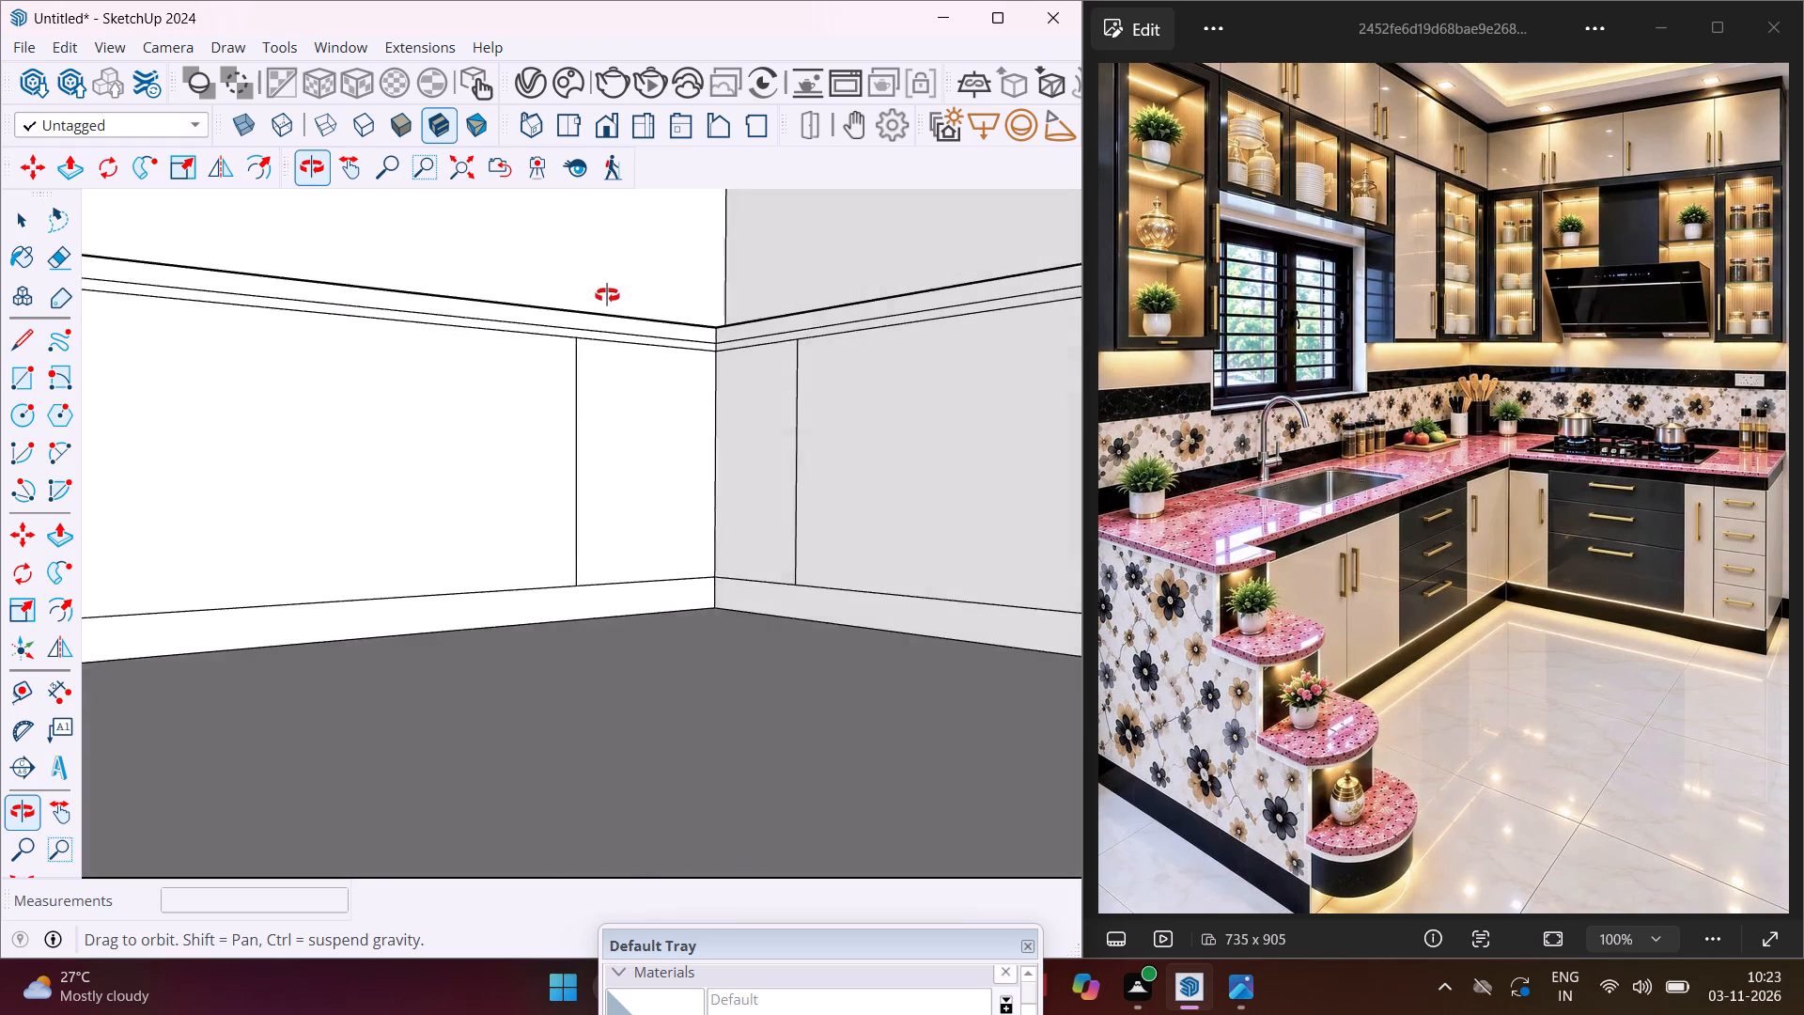
middle_click_drag(607, 295, 764, 351)
scroll(757, 366, "down", 2)
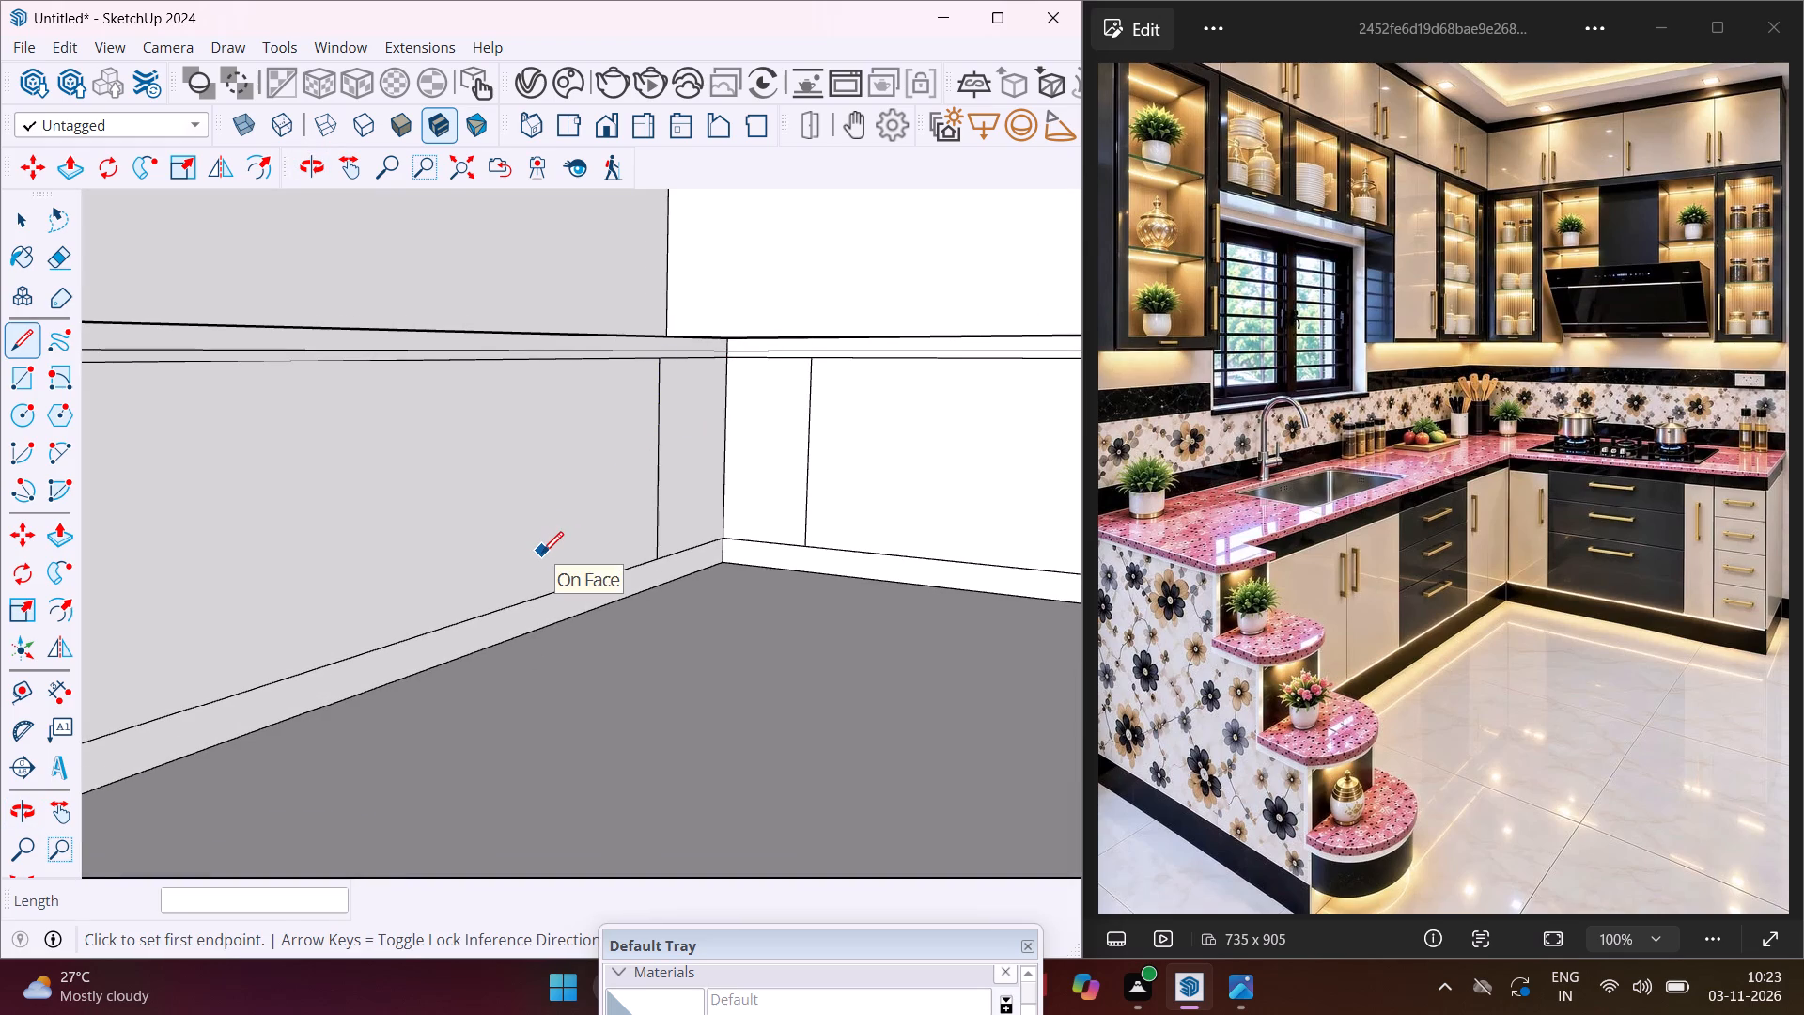
left_click(419, 632)
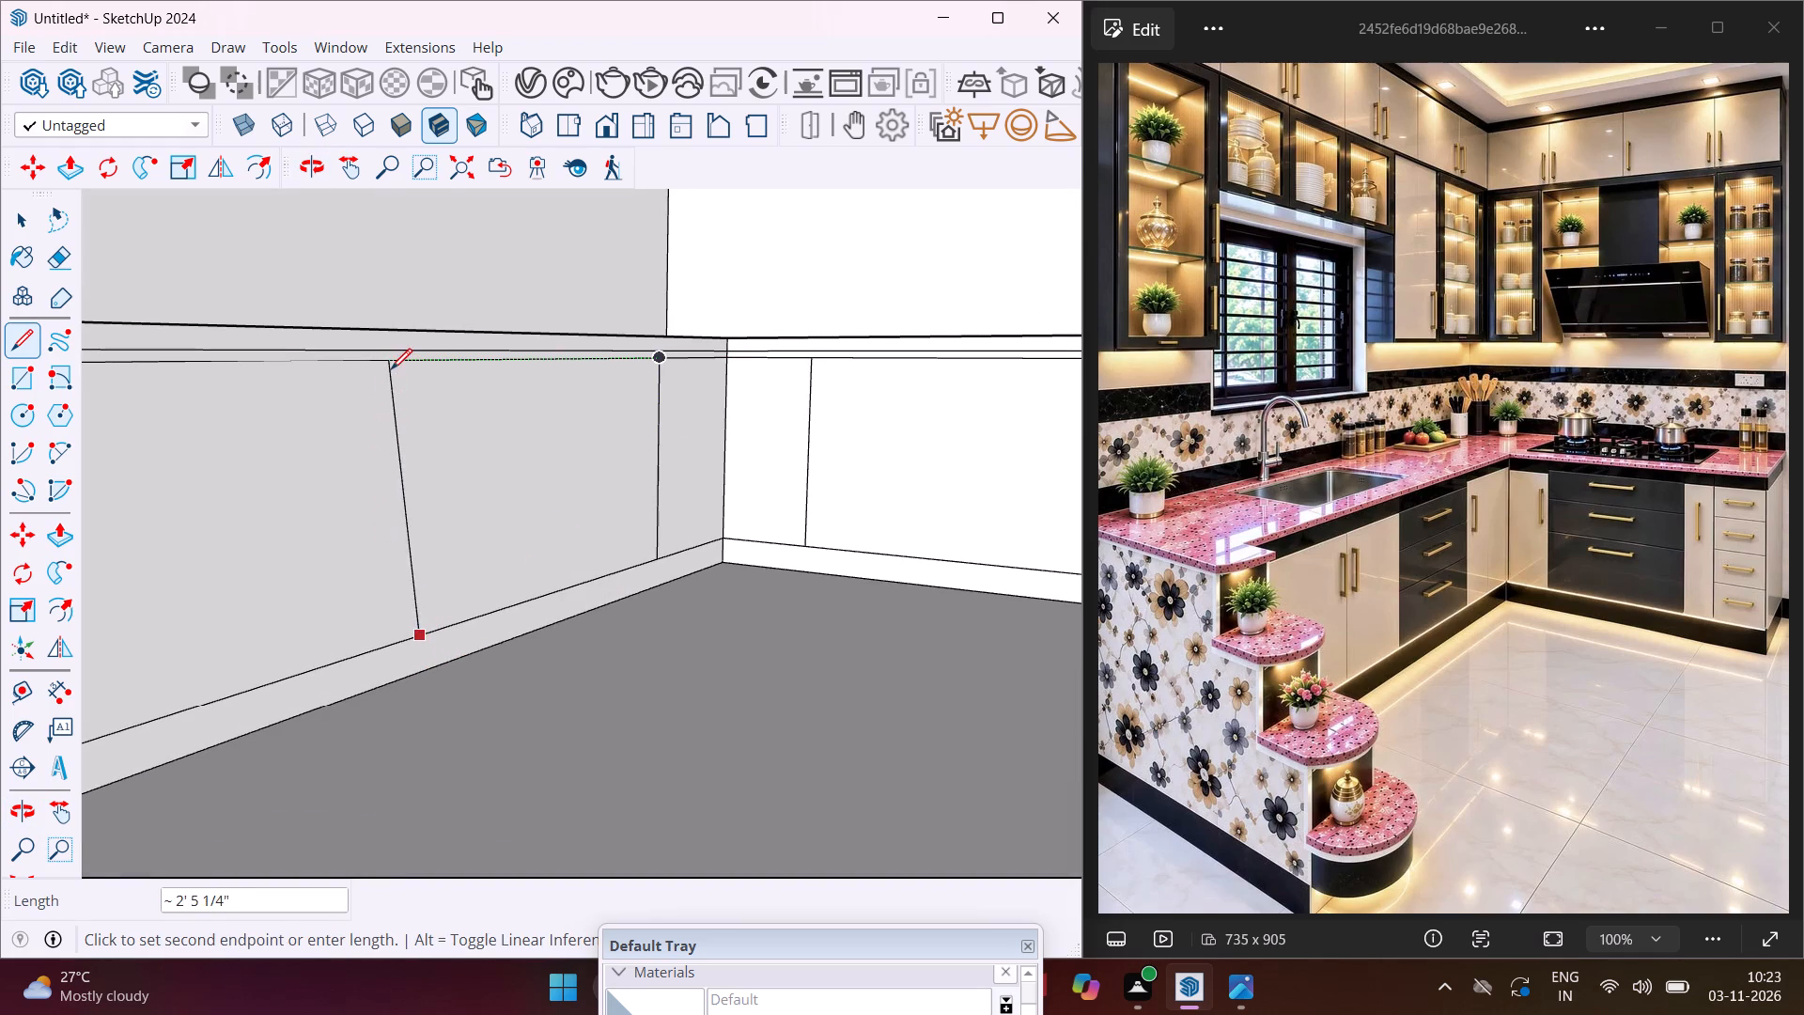
left_click(401, 366)
middle_click_drag(417, 558, 206, 559)
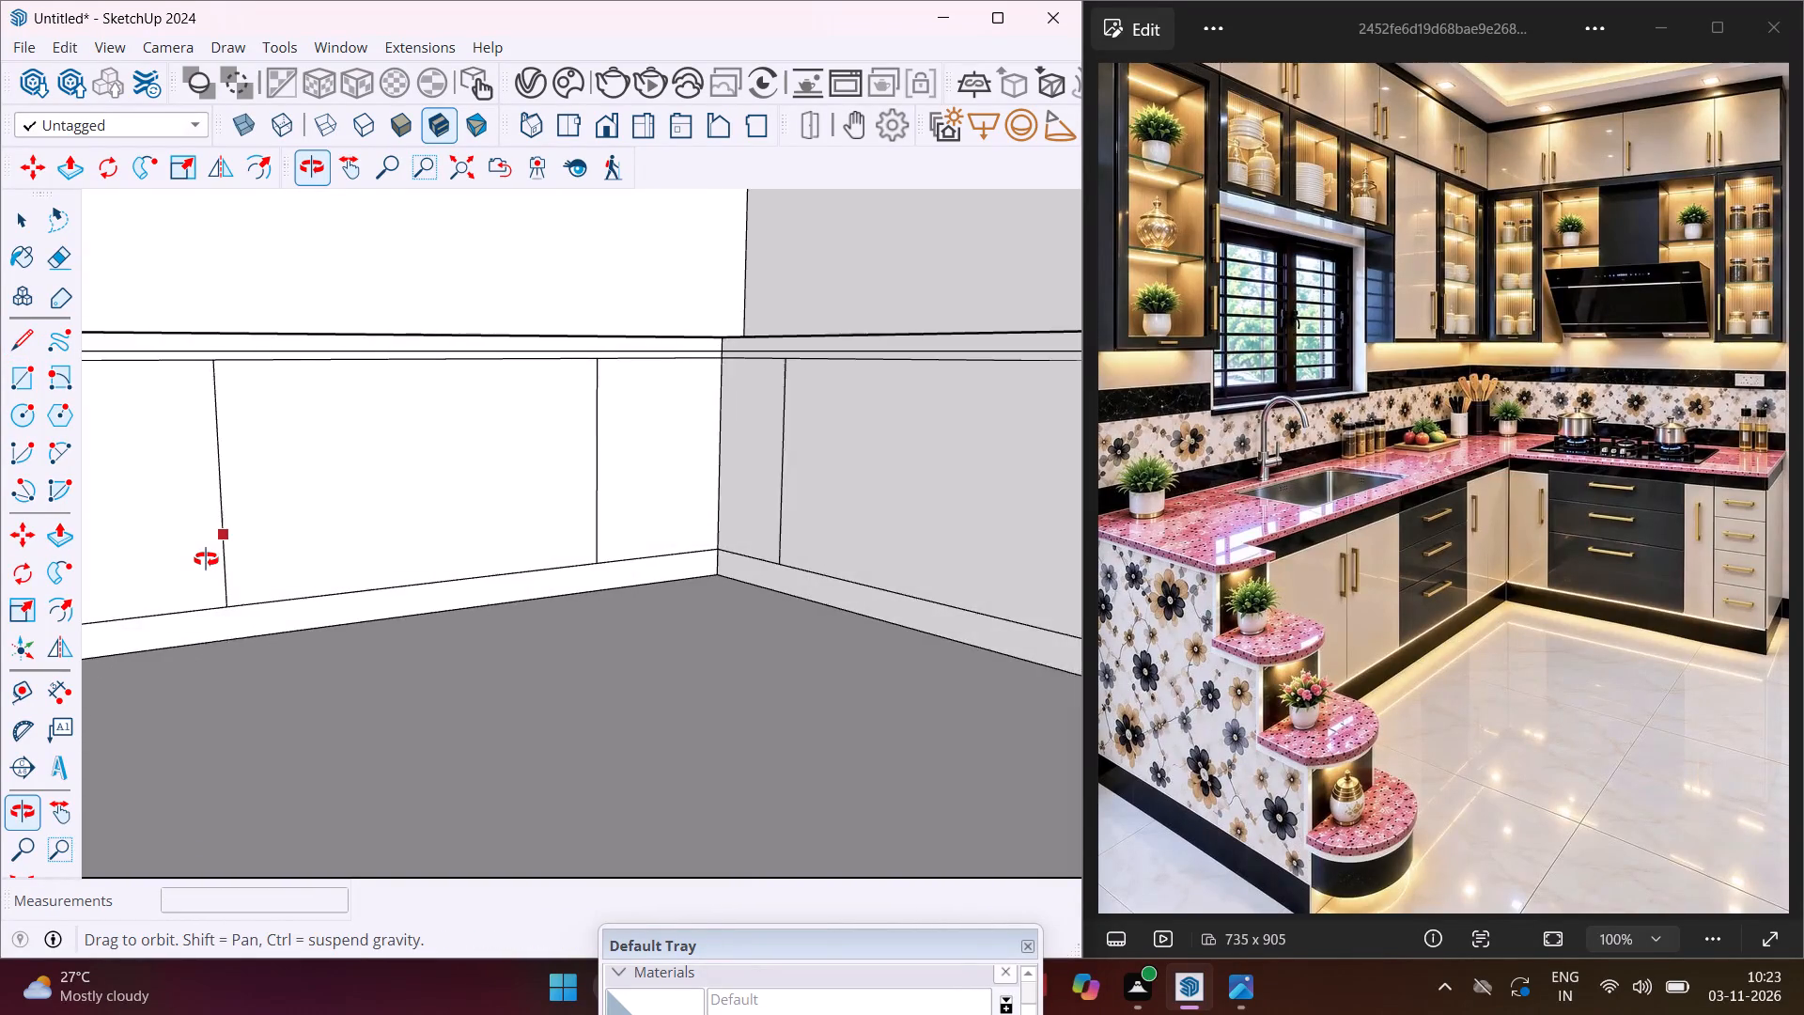
middle_click_drag(206, 559, 428, 559)
scroll(439, 540, "down", 3)
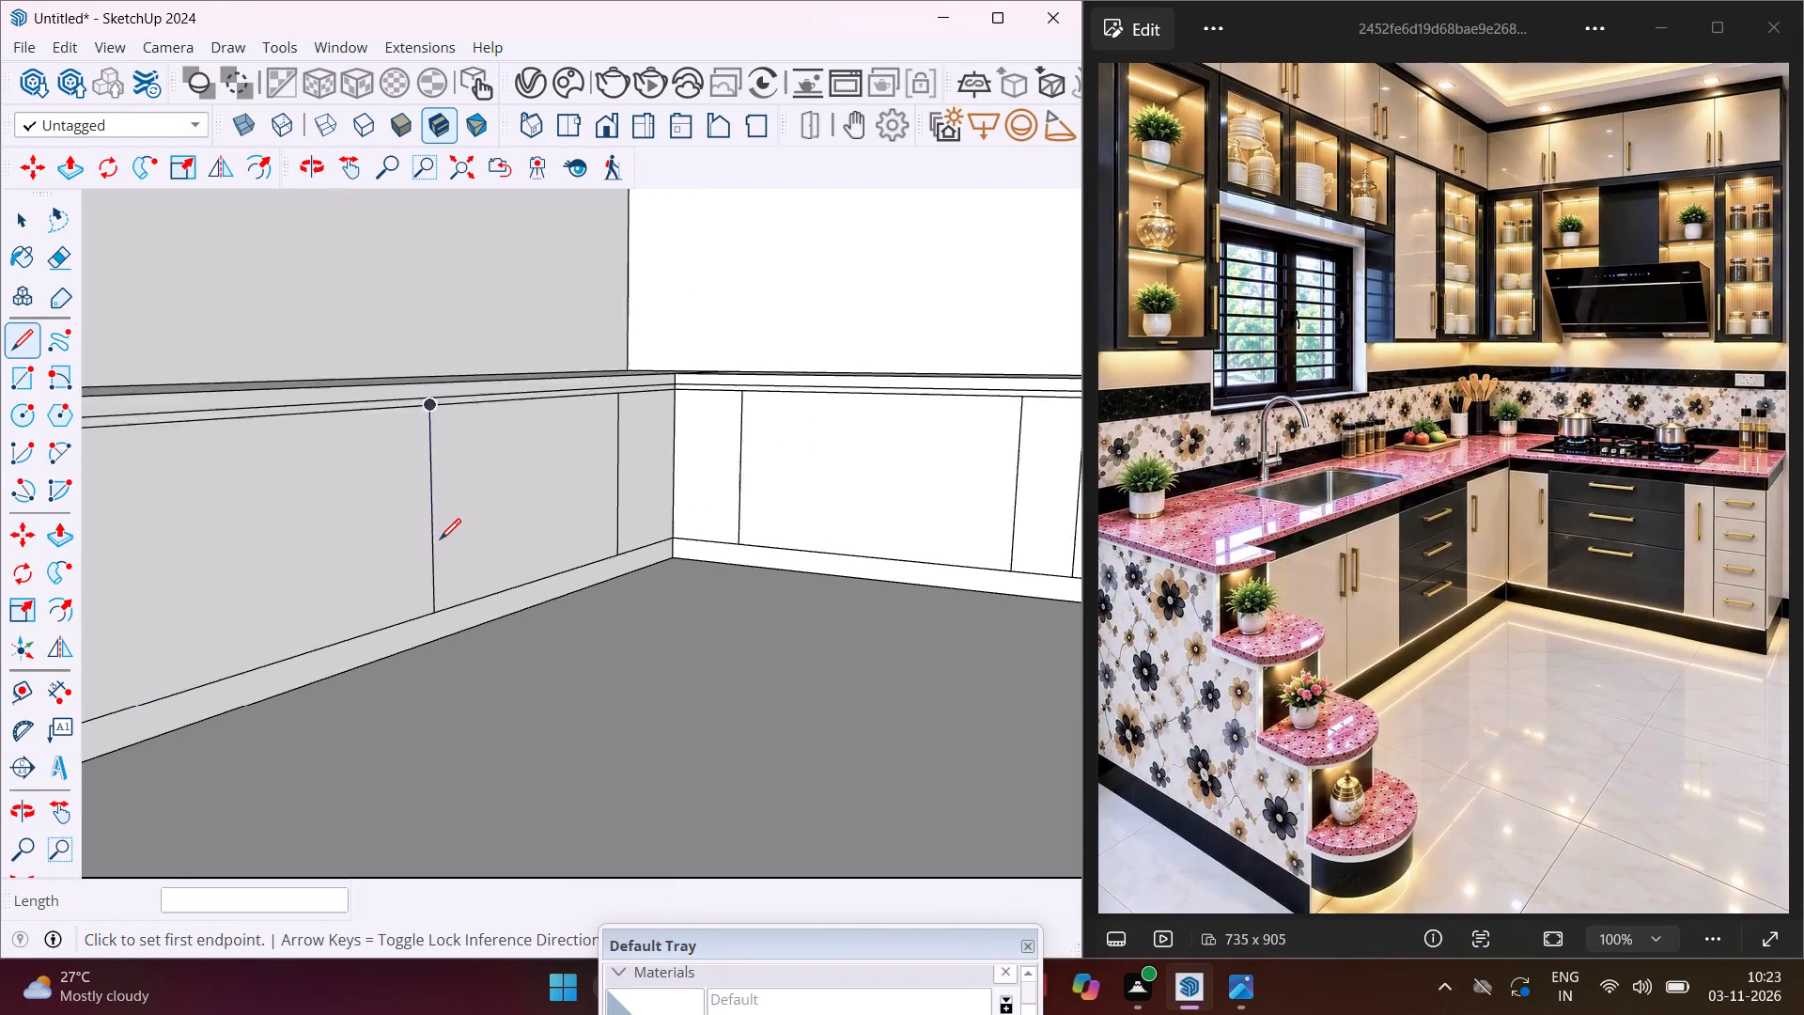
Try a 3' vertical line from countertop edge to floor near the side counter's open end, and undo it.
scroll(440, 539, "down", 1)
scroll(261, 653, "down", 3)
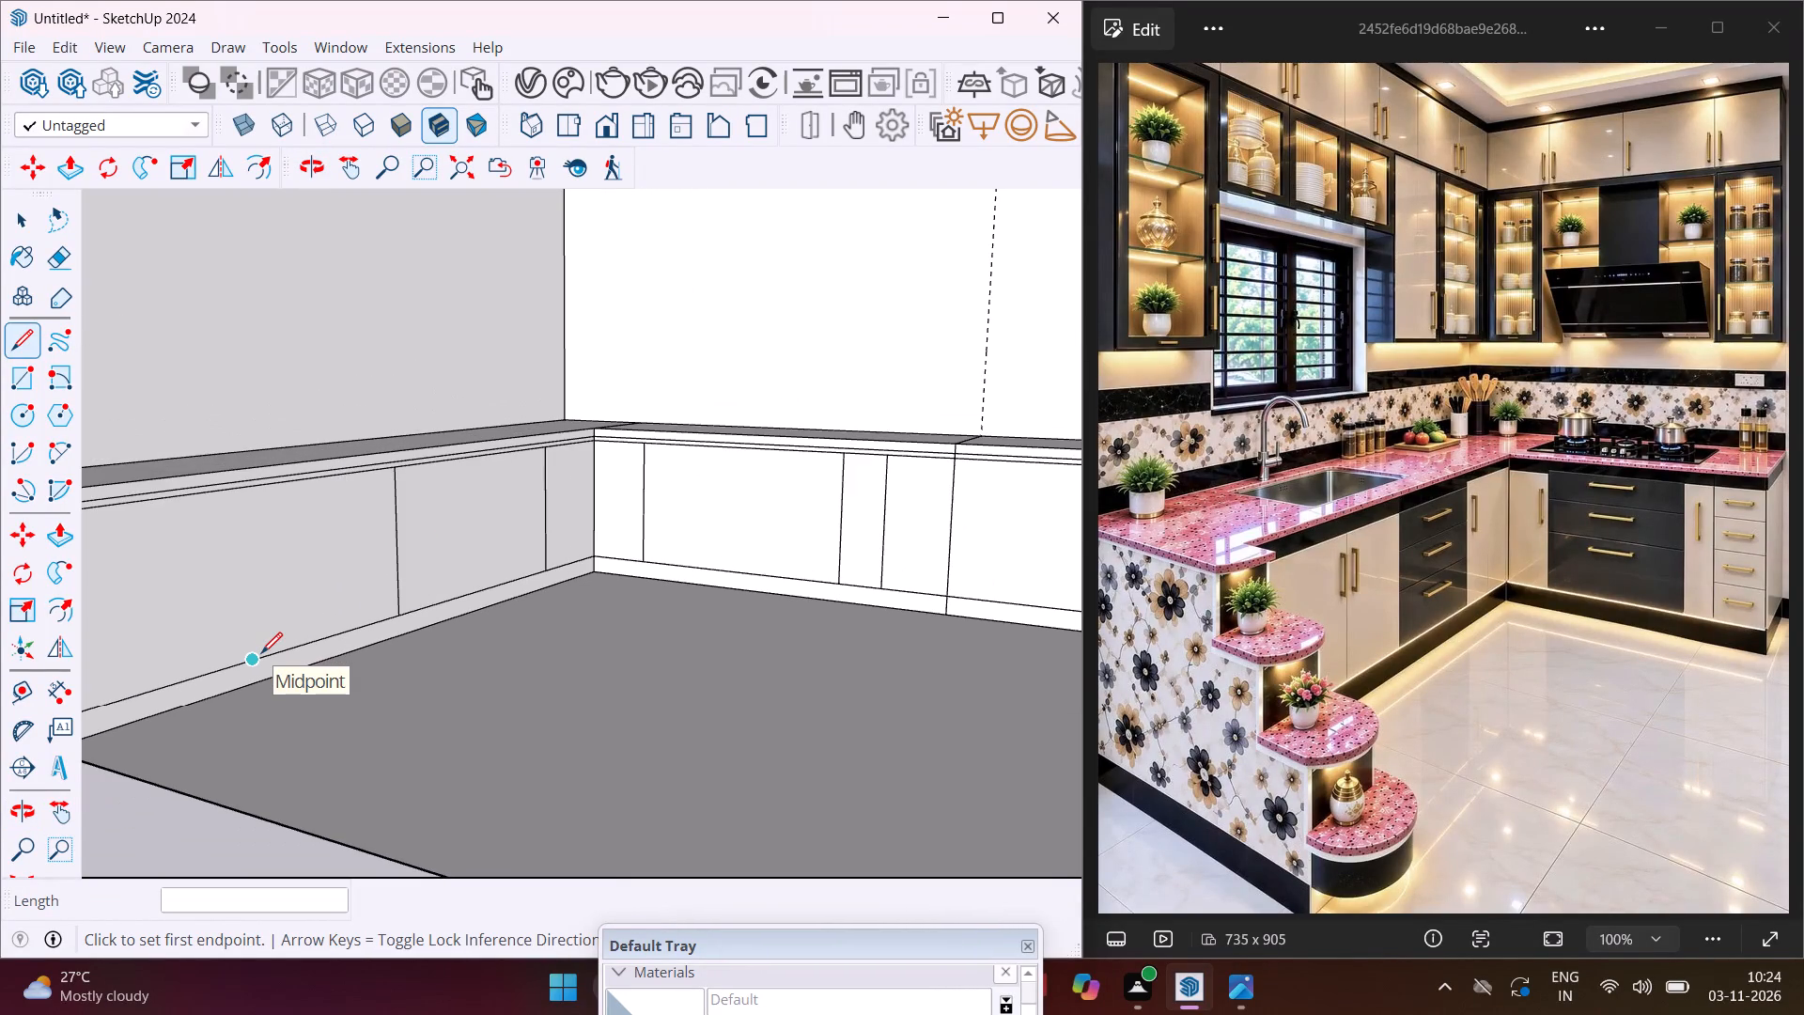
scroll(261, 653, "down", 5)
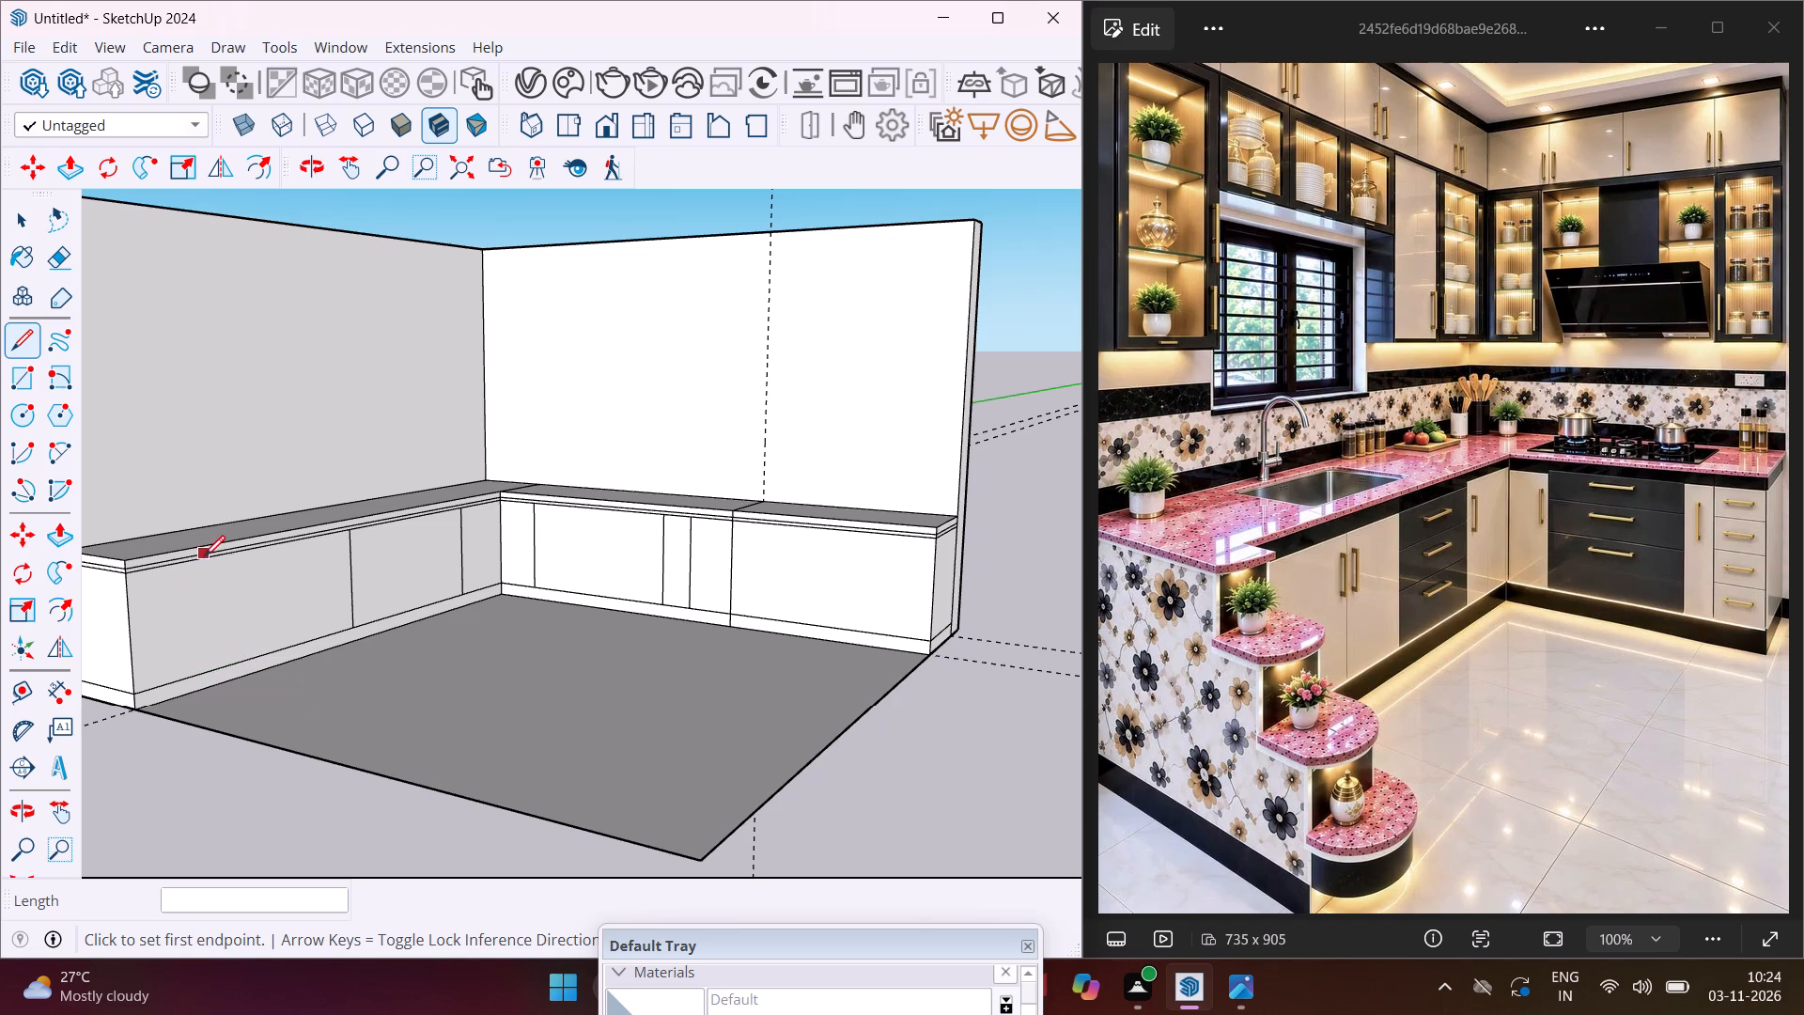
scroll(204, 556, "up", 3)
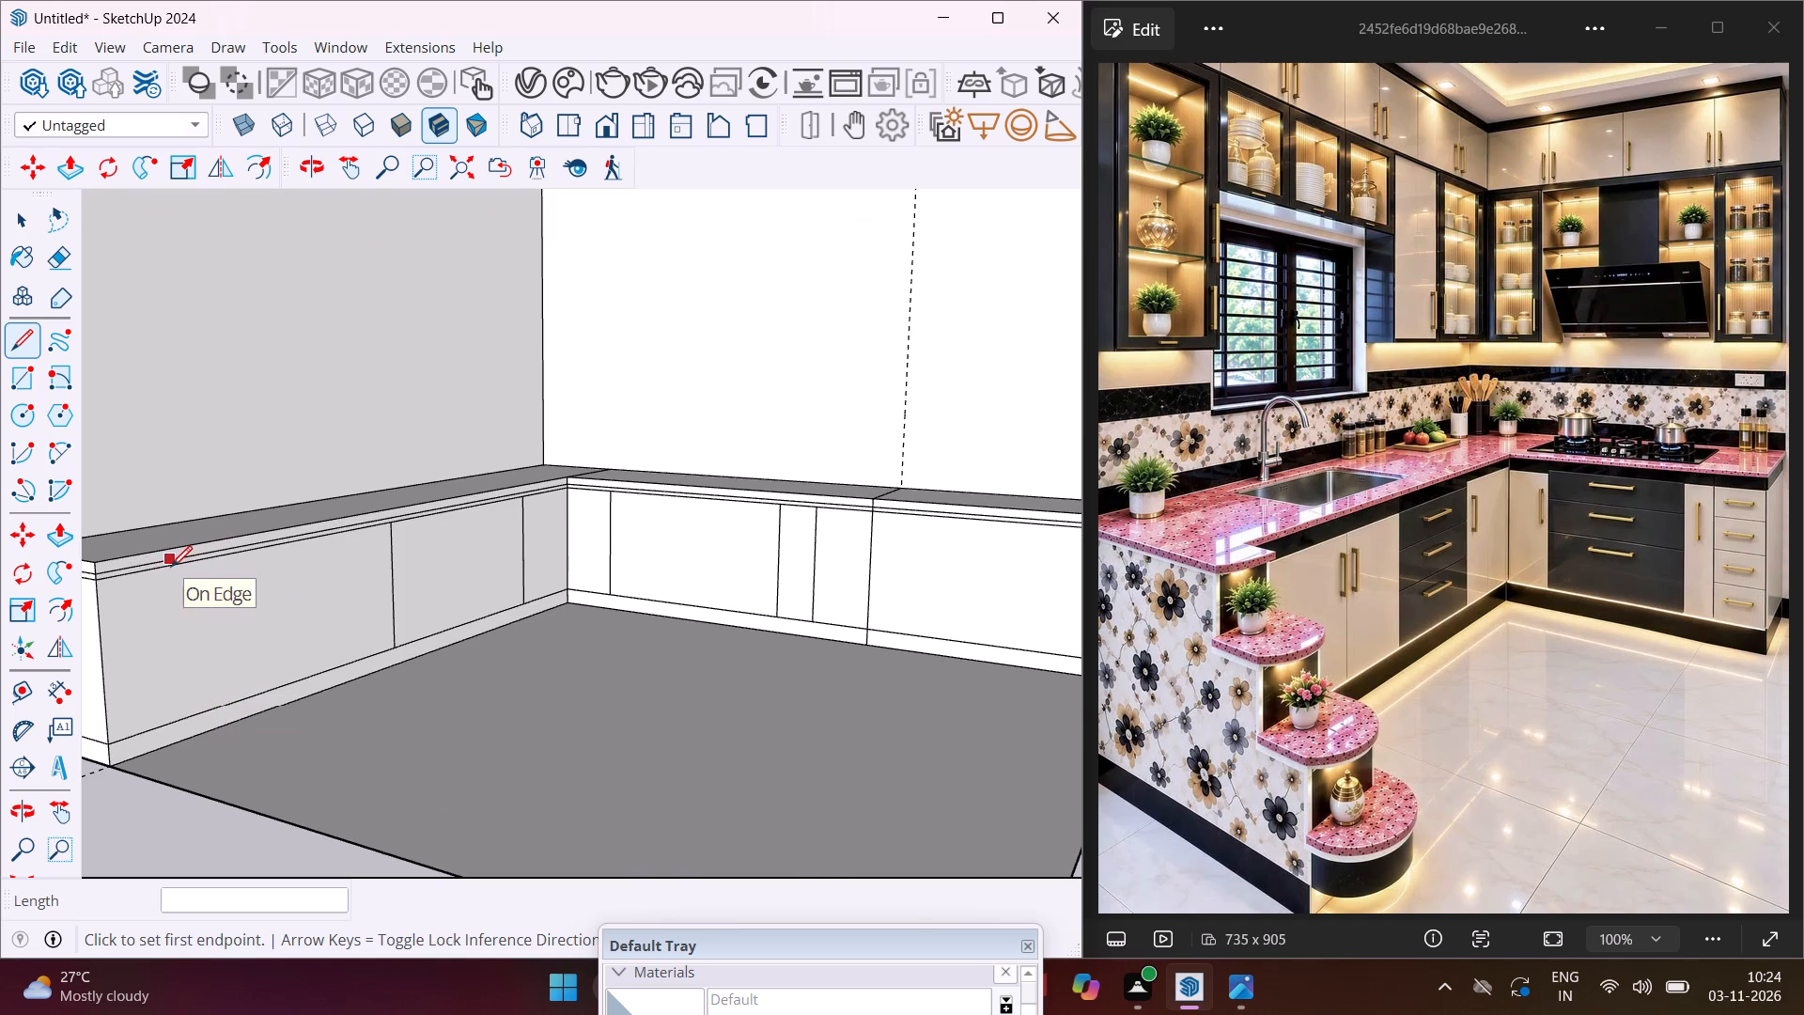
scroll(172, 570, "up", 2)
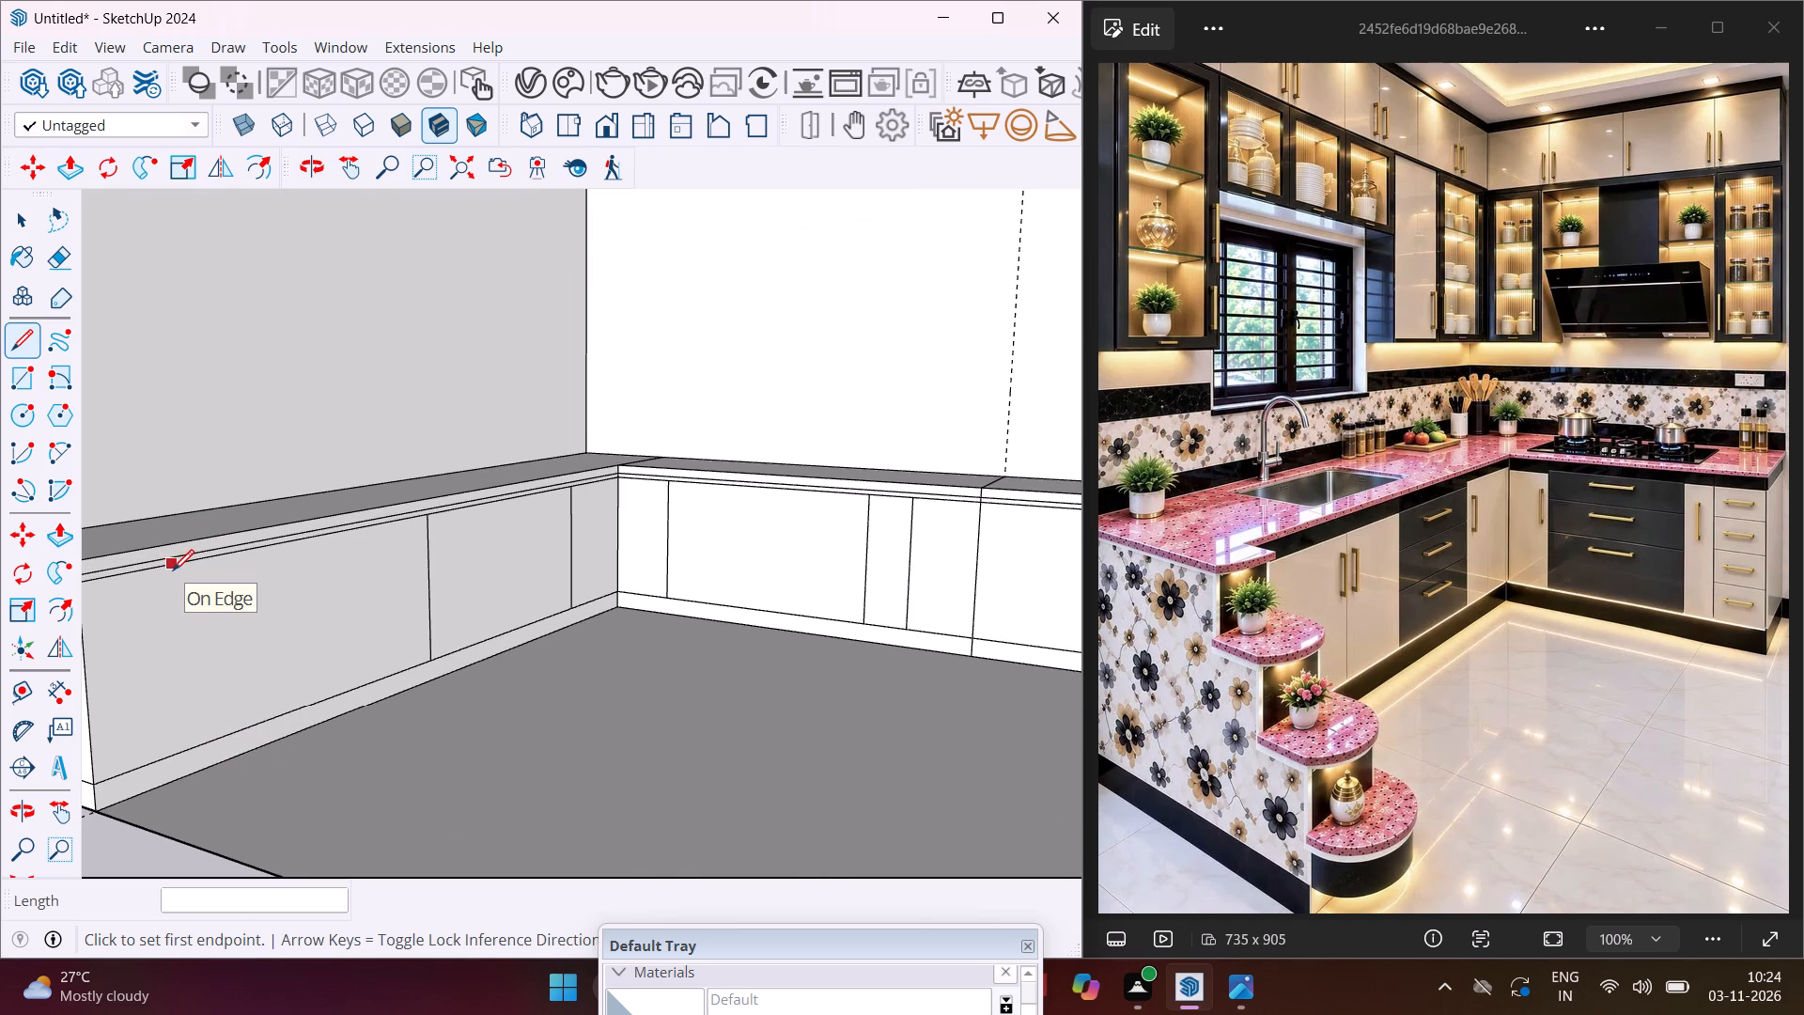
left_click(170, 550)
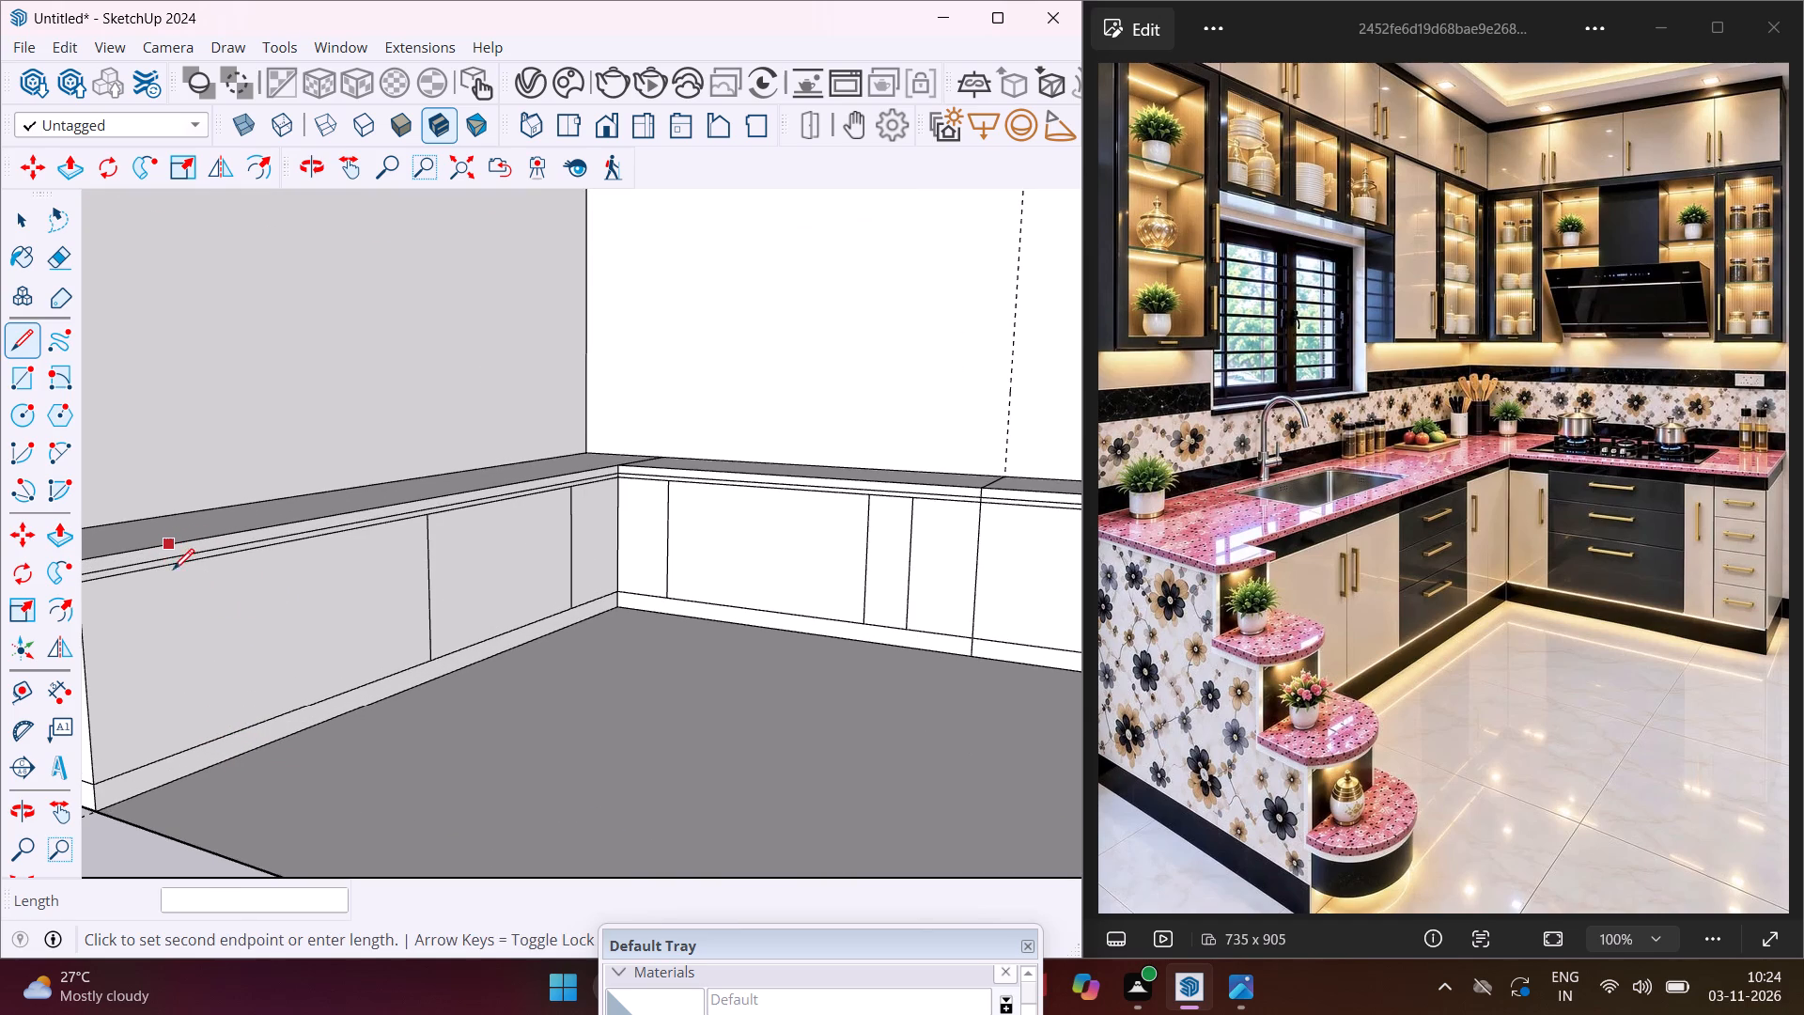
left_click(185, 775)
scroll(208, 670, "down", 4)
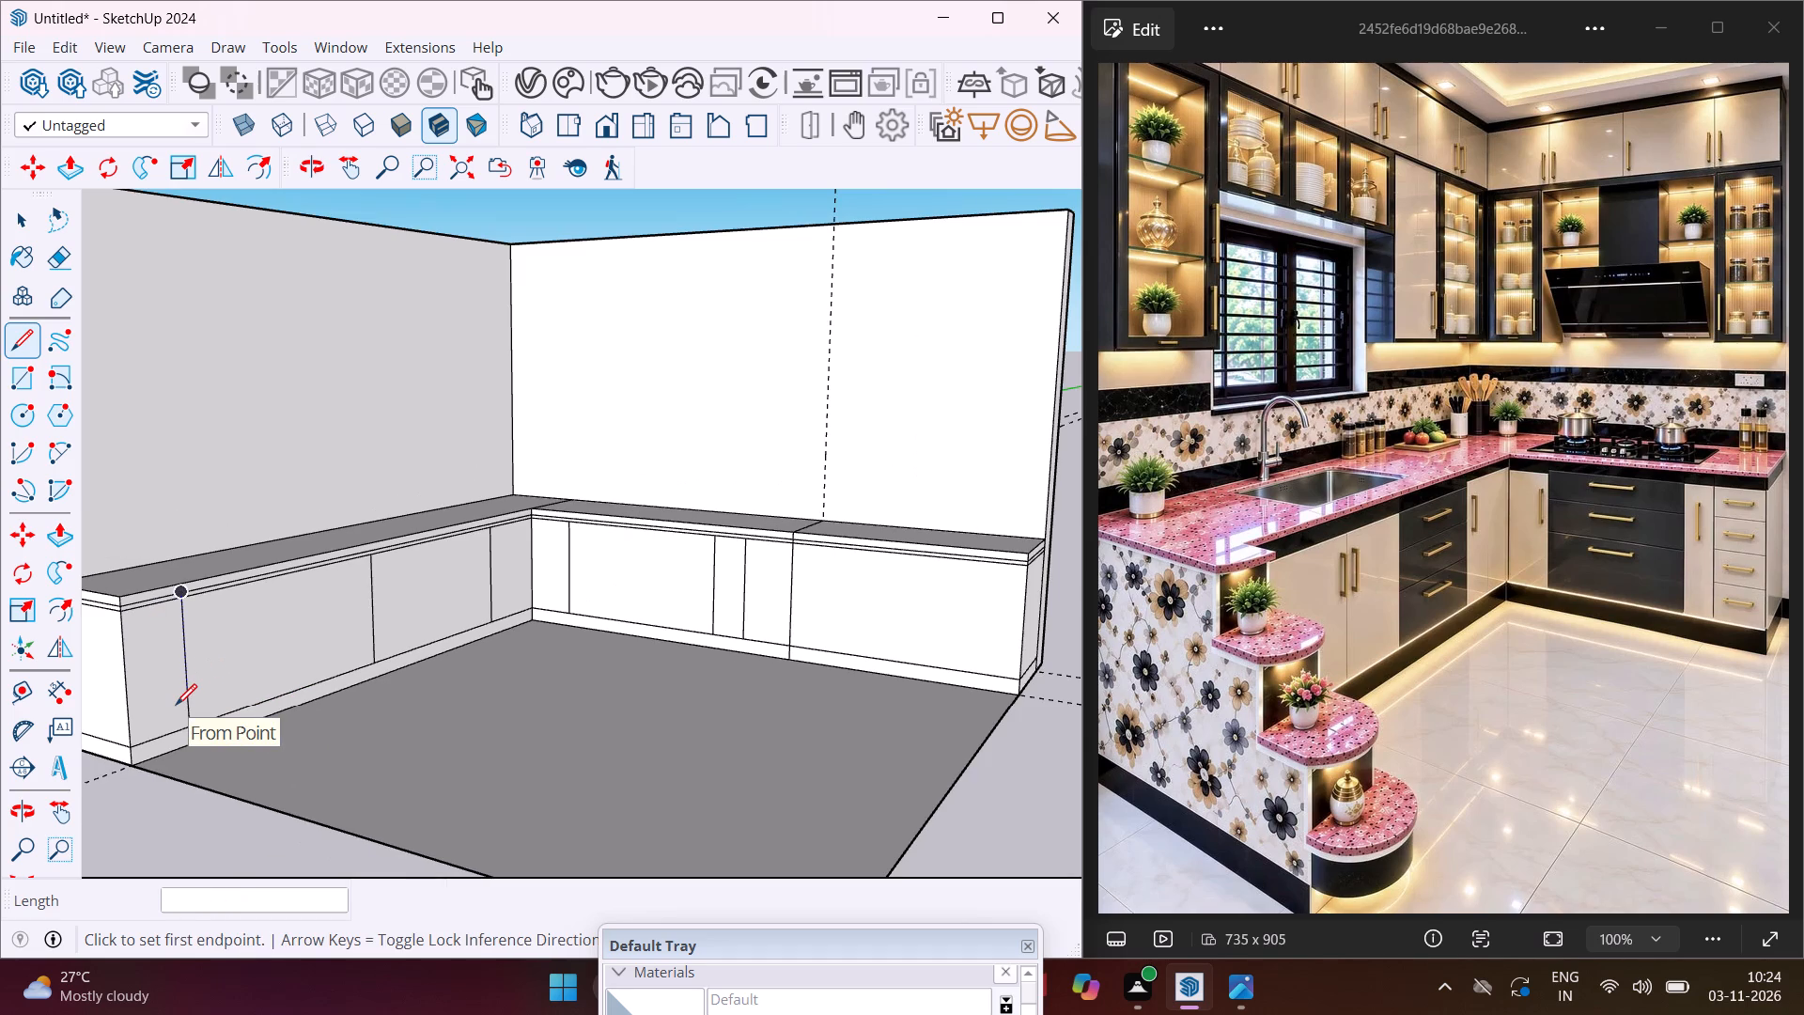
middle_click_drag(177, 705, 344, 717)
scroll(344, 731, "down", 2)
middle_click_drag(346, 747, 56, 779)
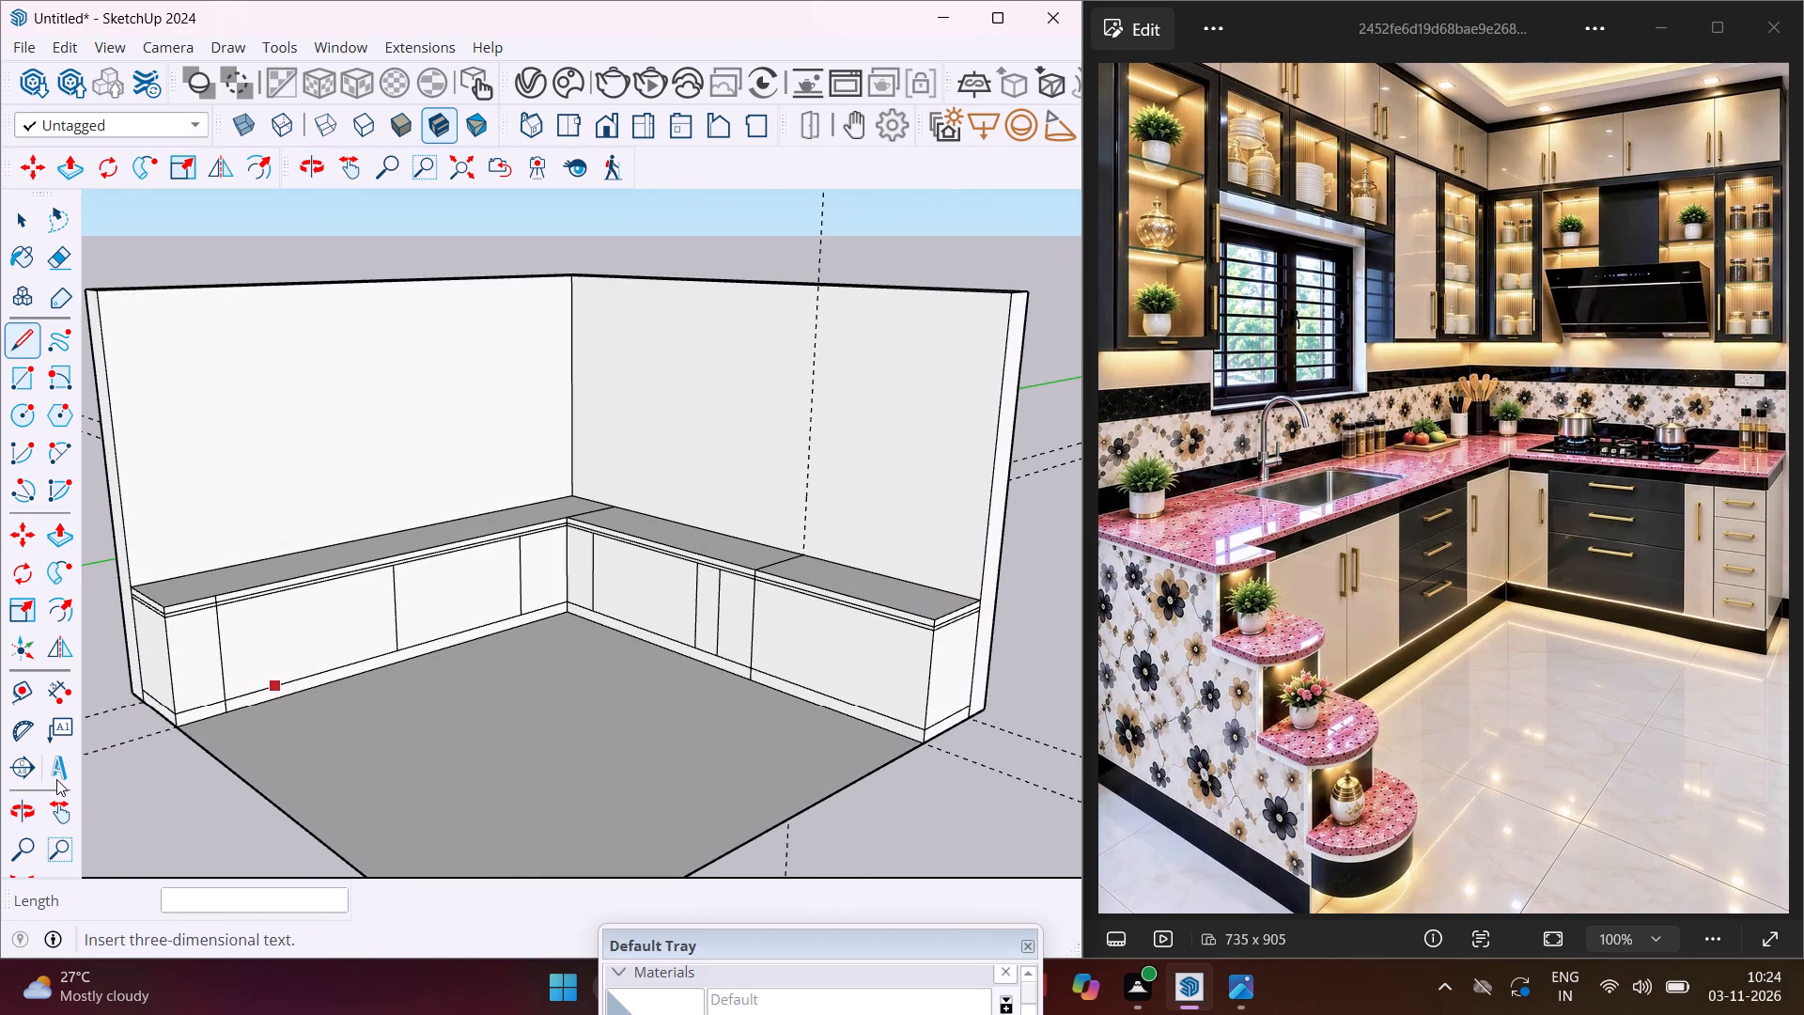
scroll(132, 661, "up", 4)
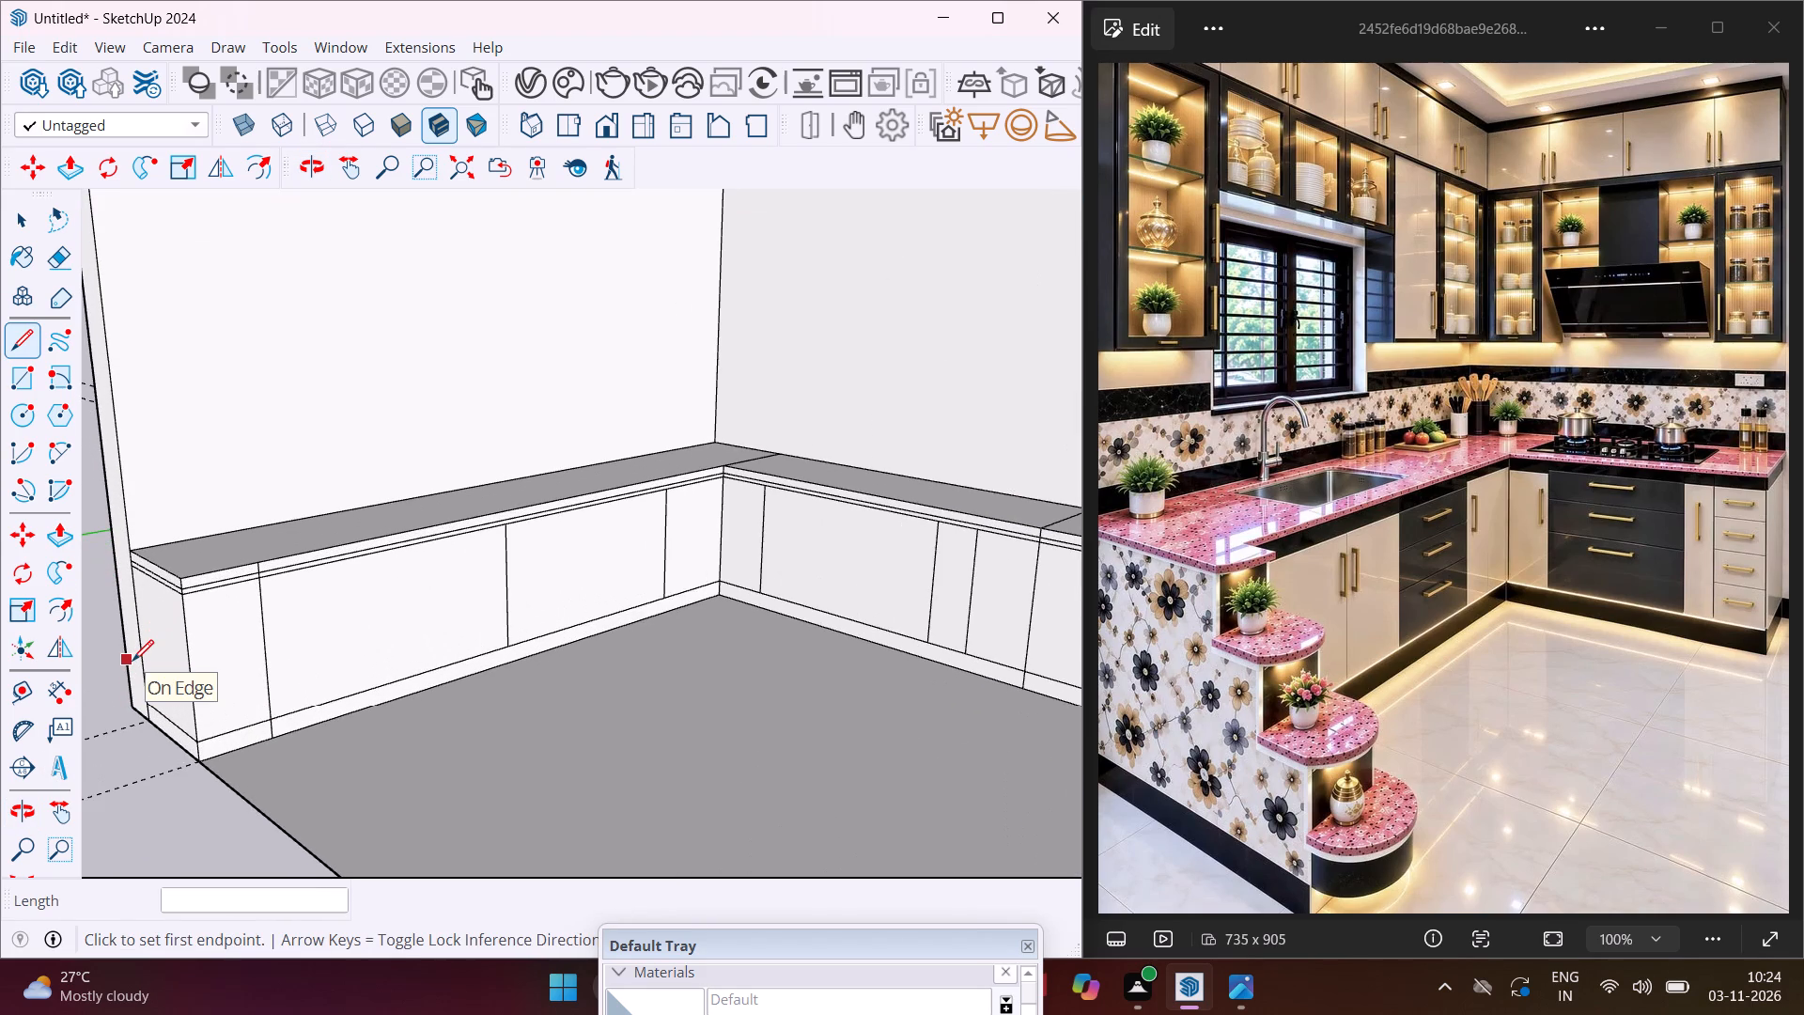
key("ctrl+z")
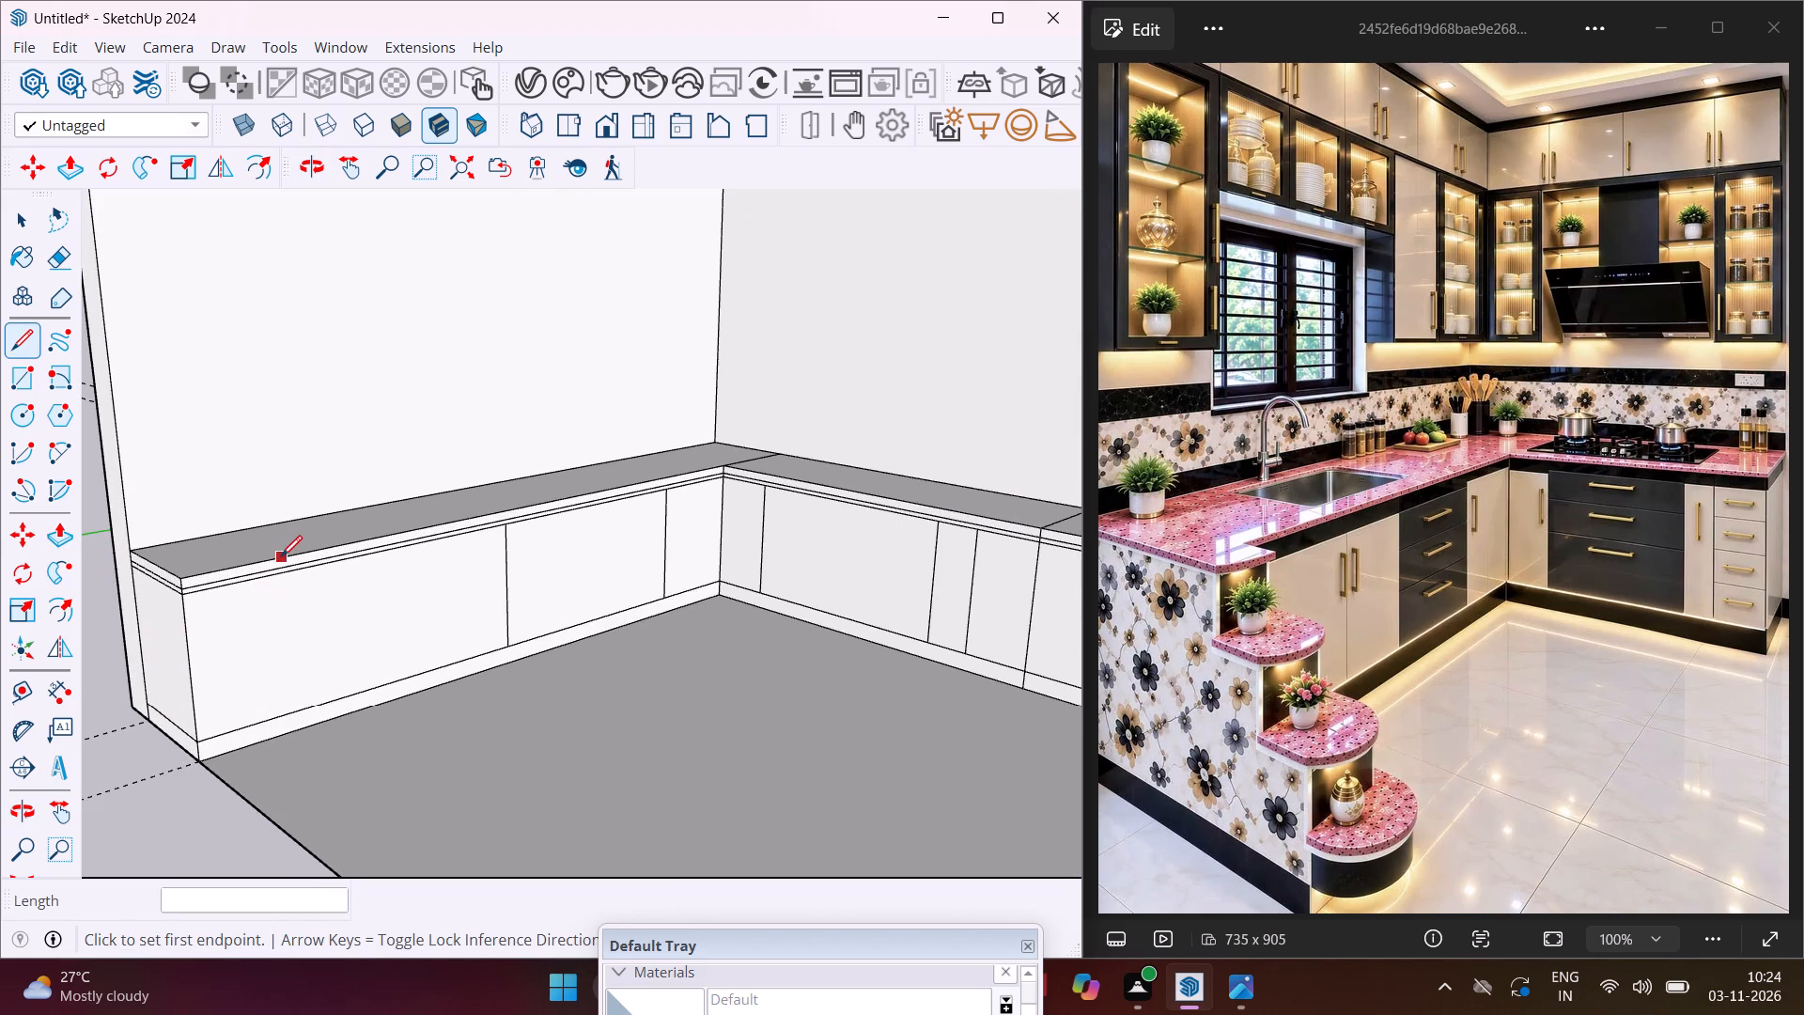
Draw a full-height 3' vertical line farther from the side counter's open end, and a cabinet-height divider midway between it and the nearest divider.
left_click(281, 556)
left_click(294, 737)
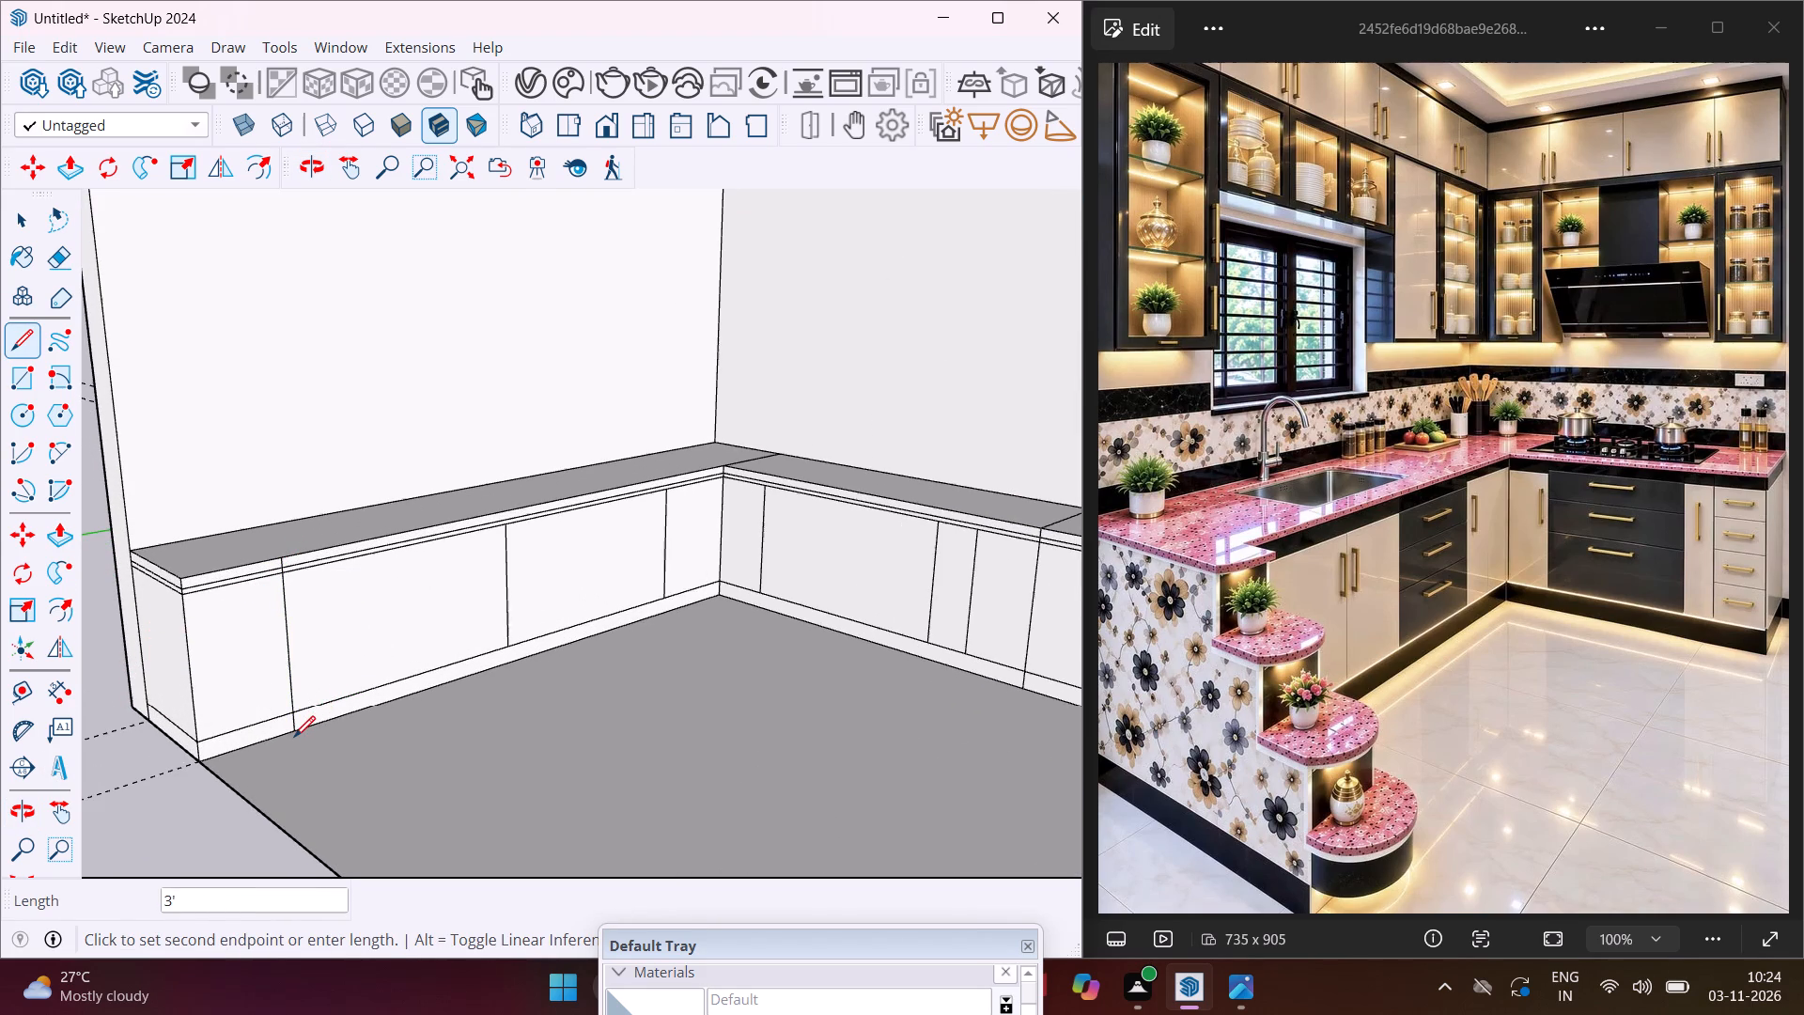
left_click(399, 554)
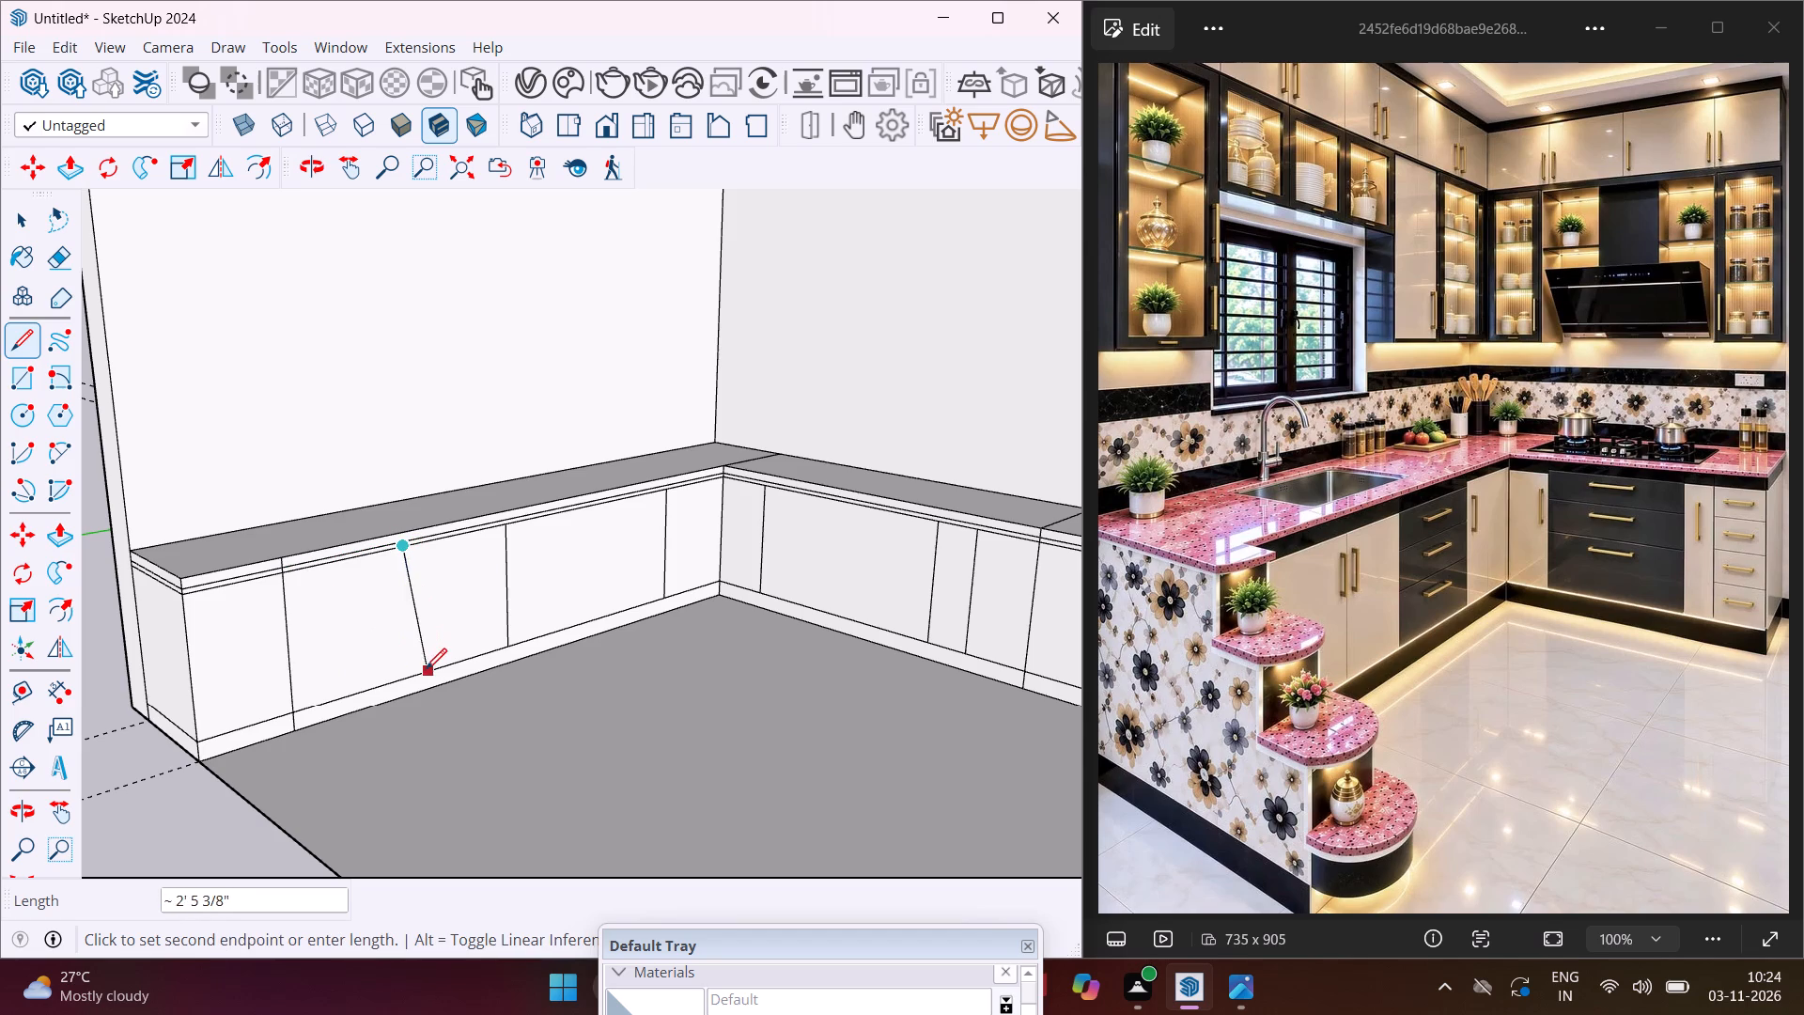
left_click(409, 678)
key("Escape")
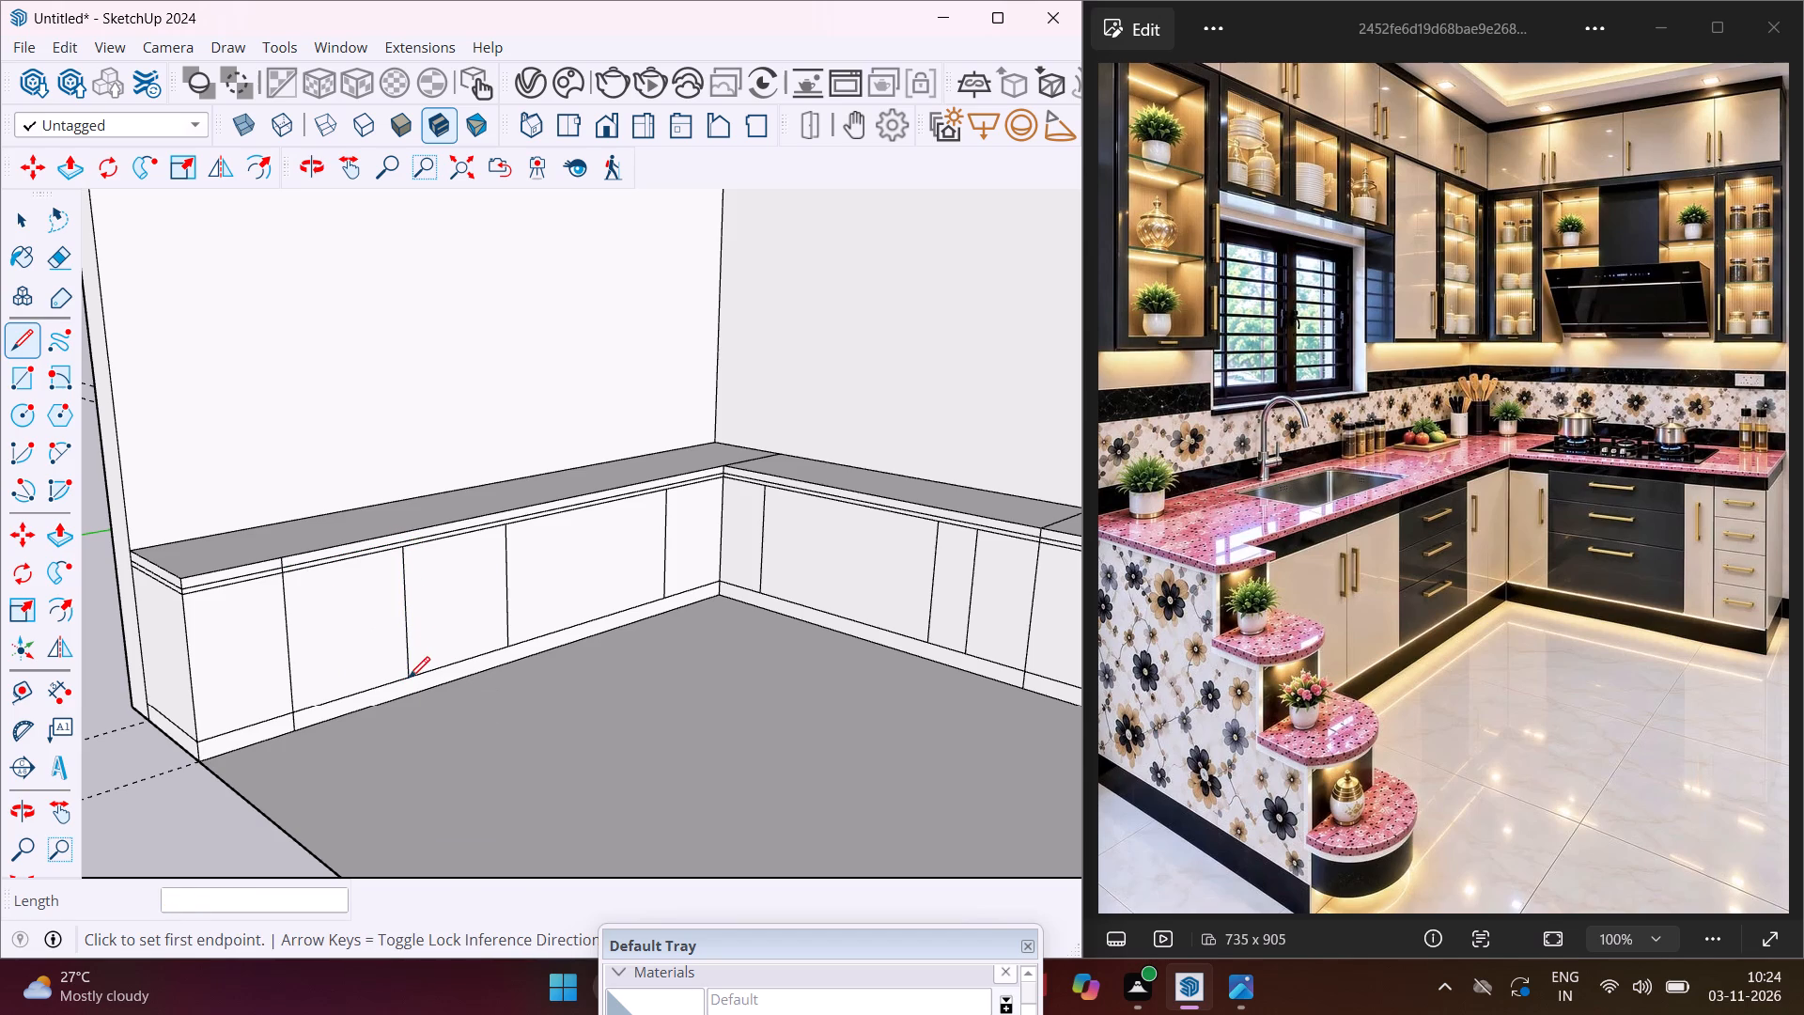
key("space")
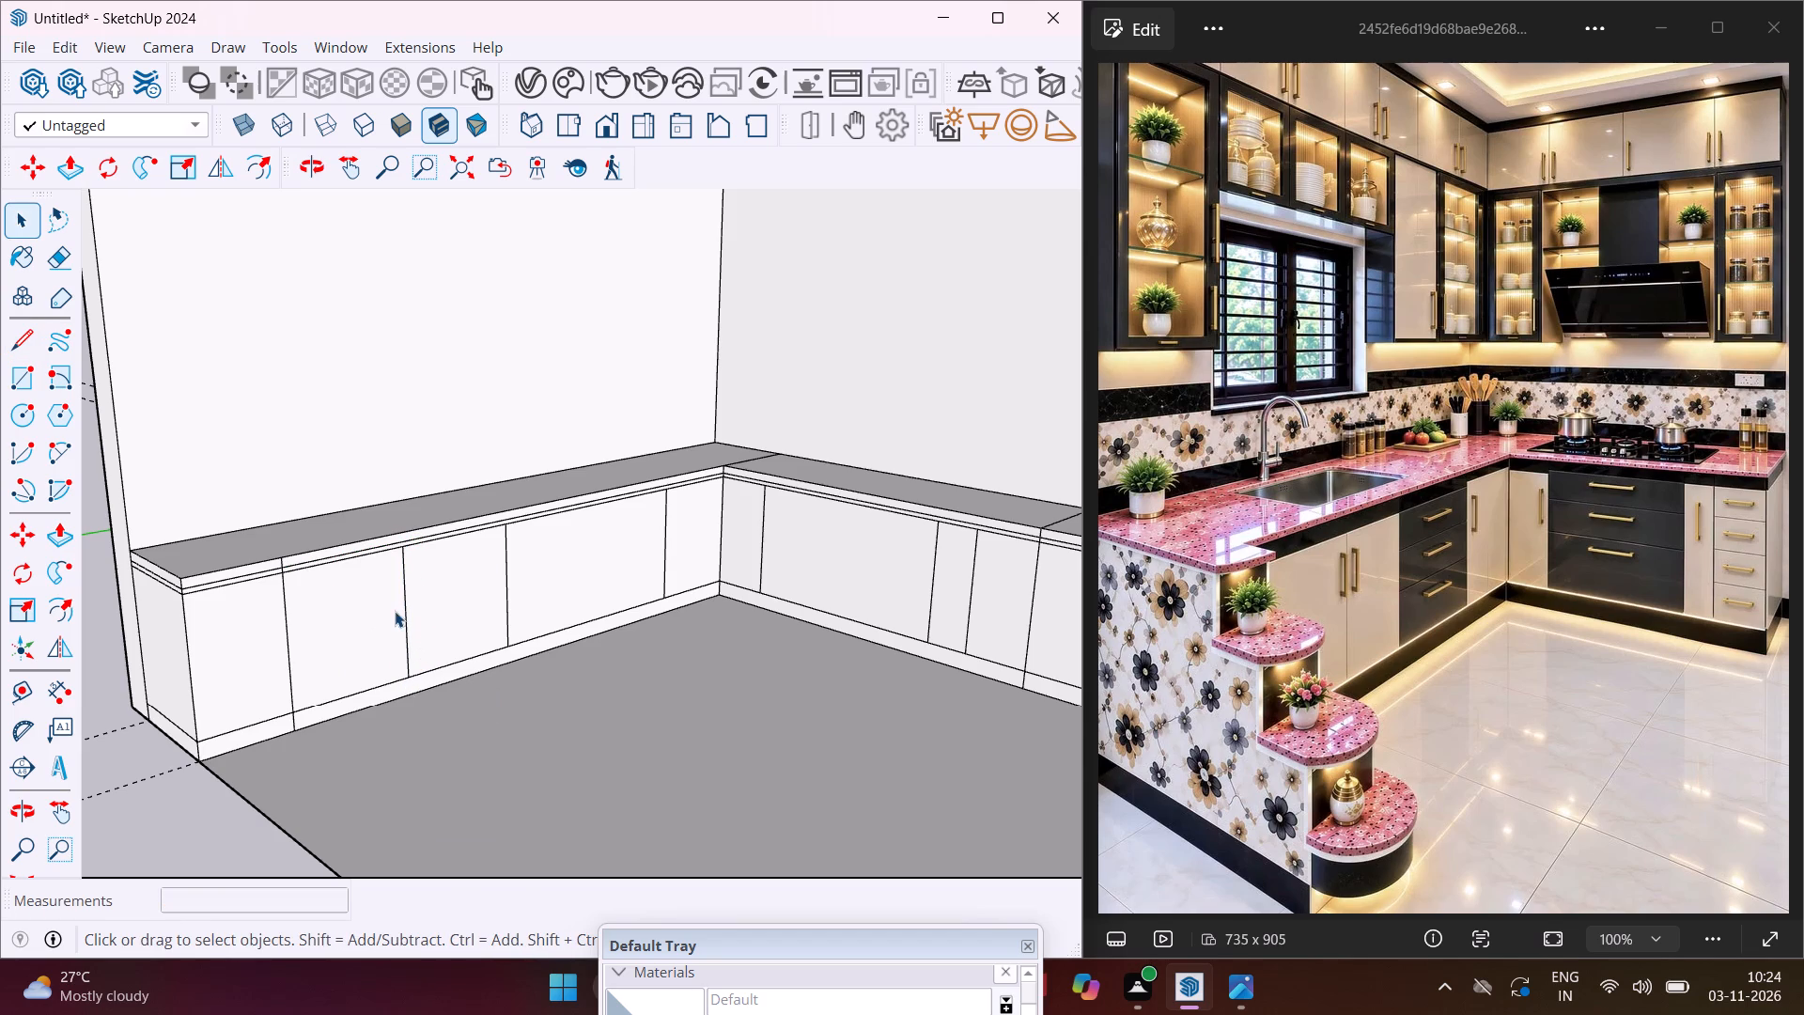
scroll(406, 571, "up", 2)
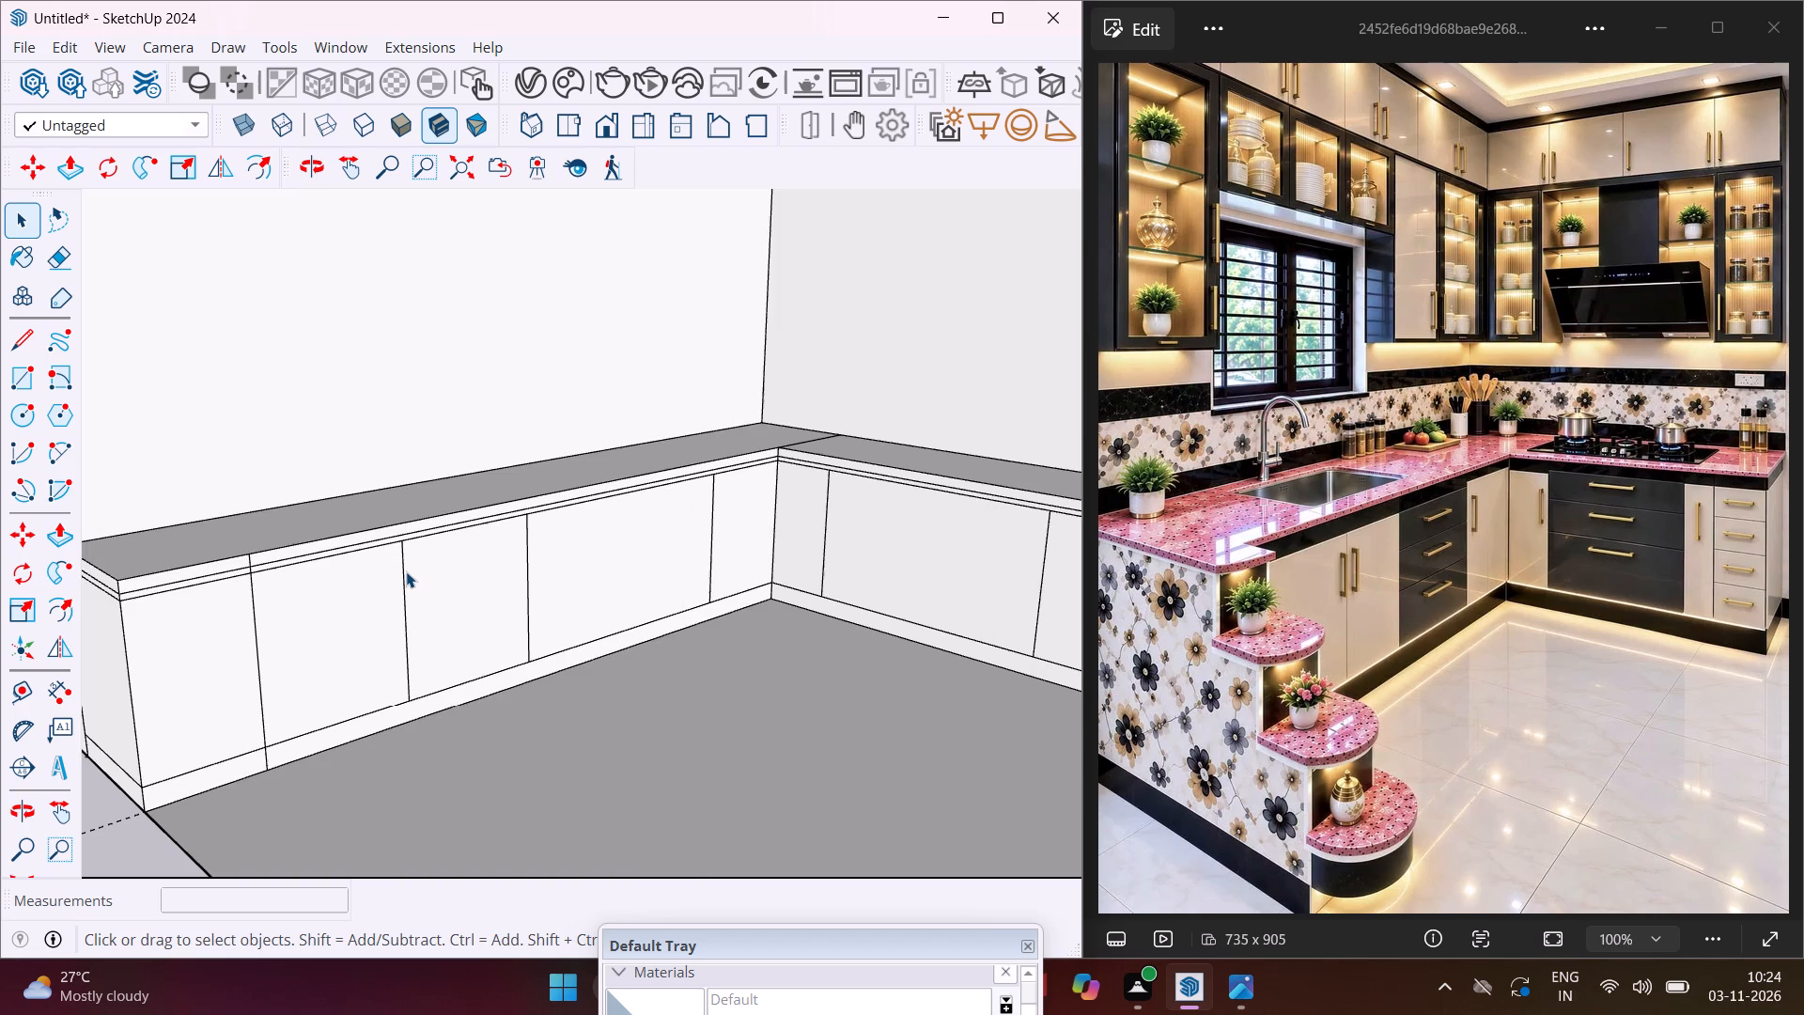
Copy the side counter's three cabinet-height dividers nearest the inner corner 0.4" toward the counter's open end.
left_click(402, 592)
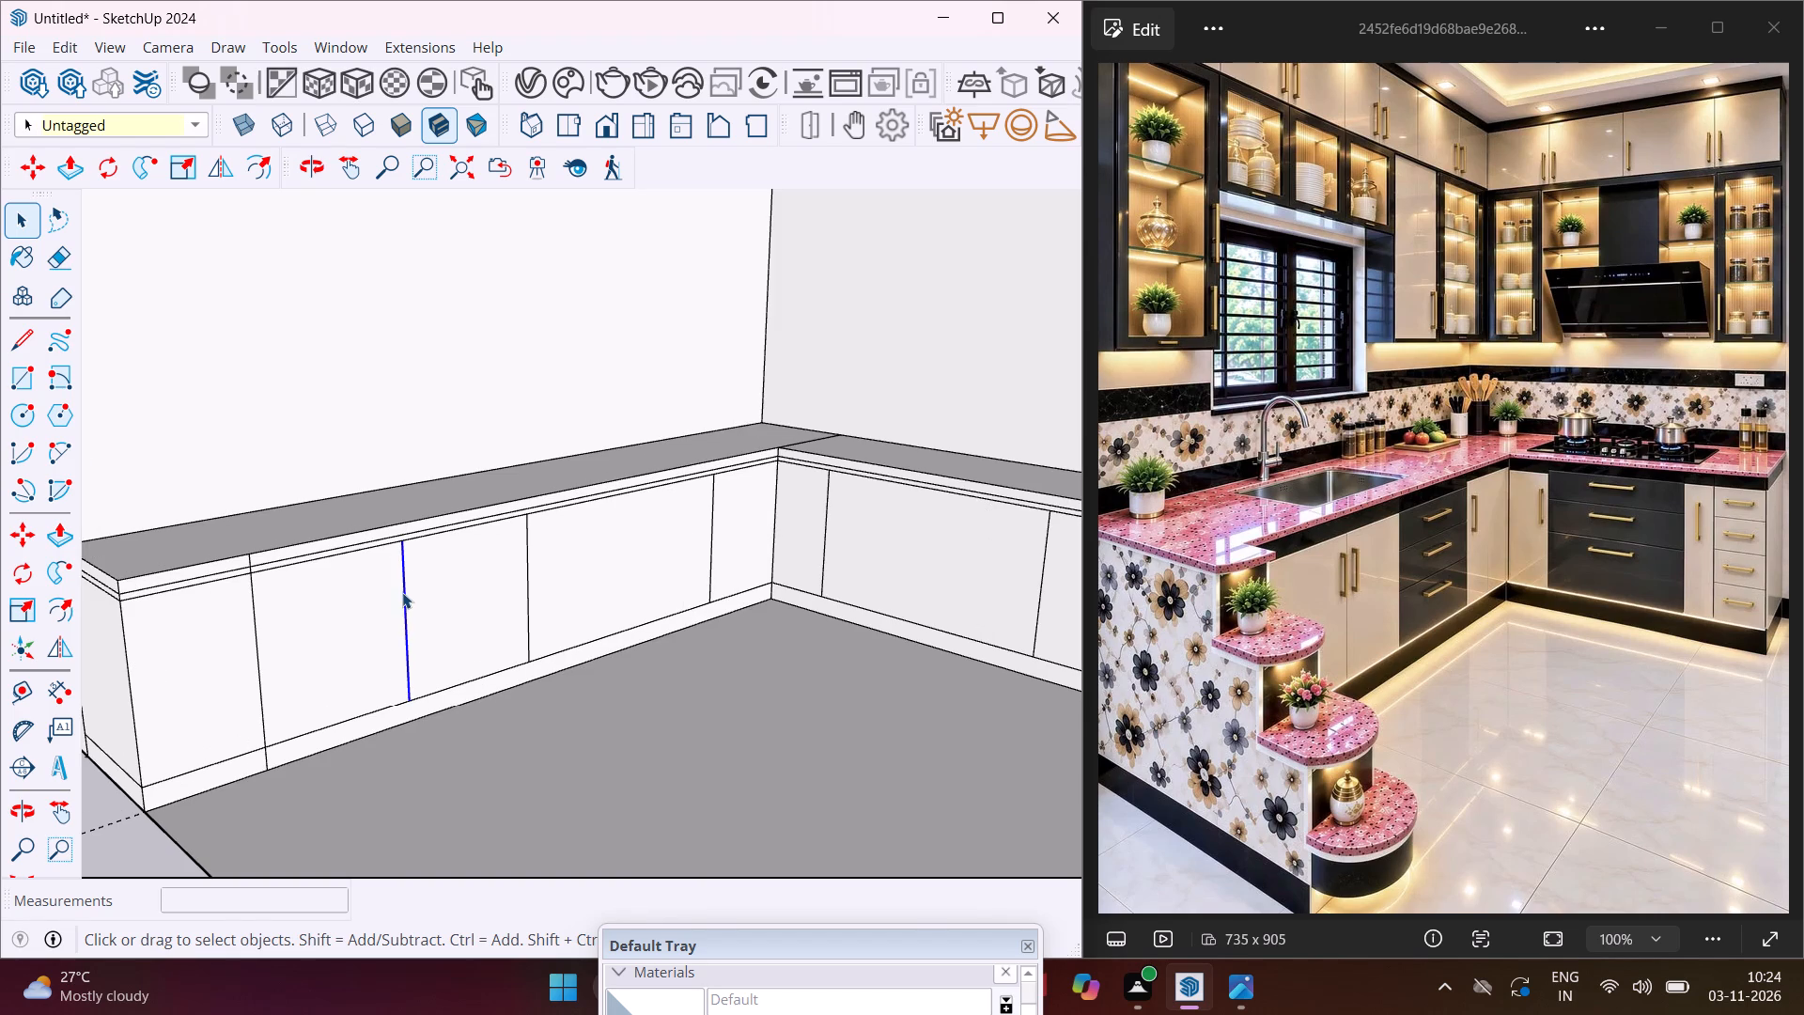
left_click(527, 570, "ctrl")
left_click(713, 495, "ctrl")
key("m")
scroll(723, 469, "up", 6)
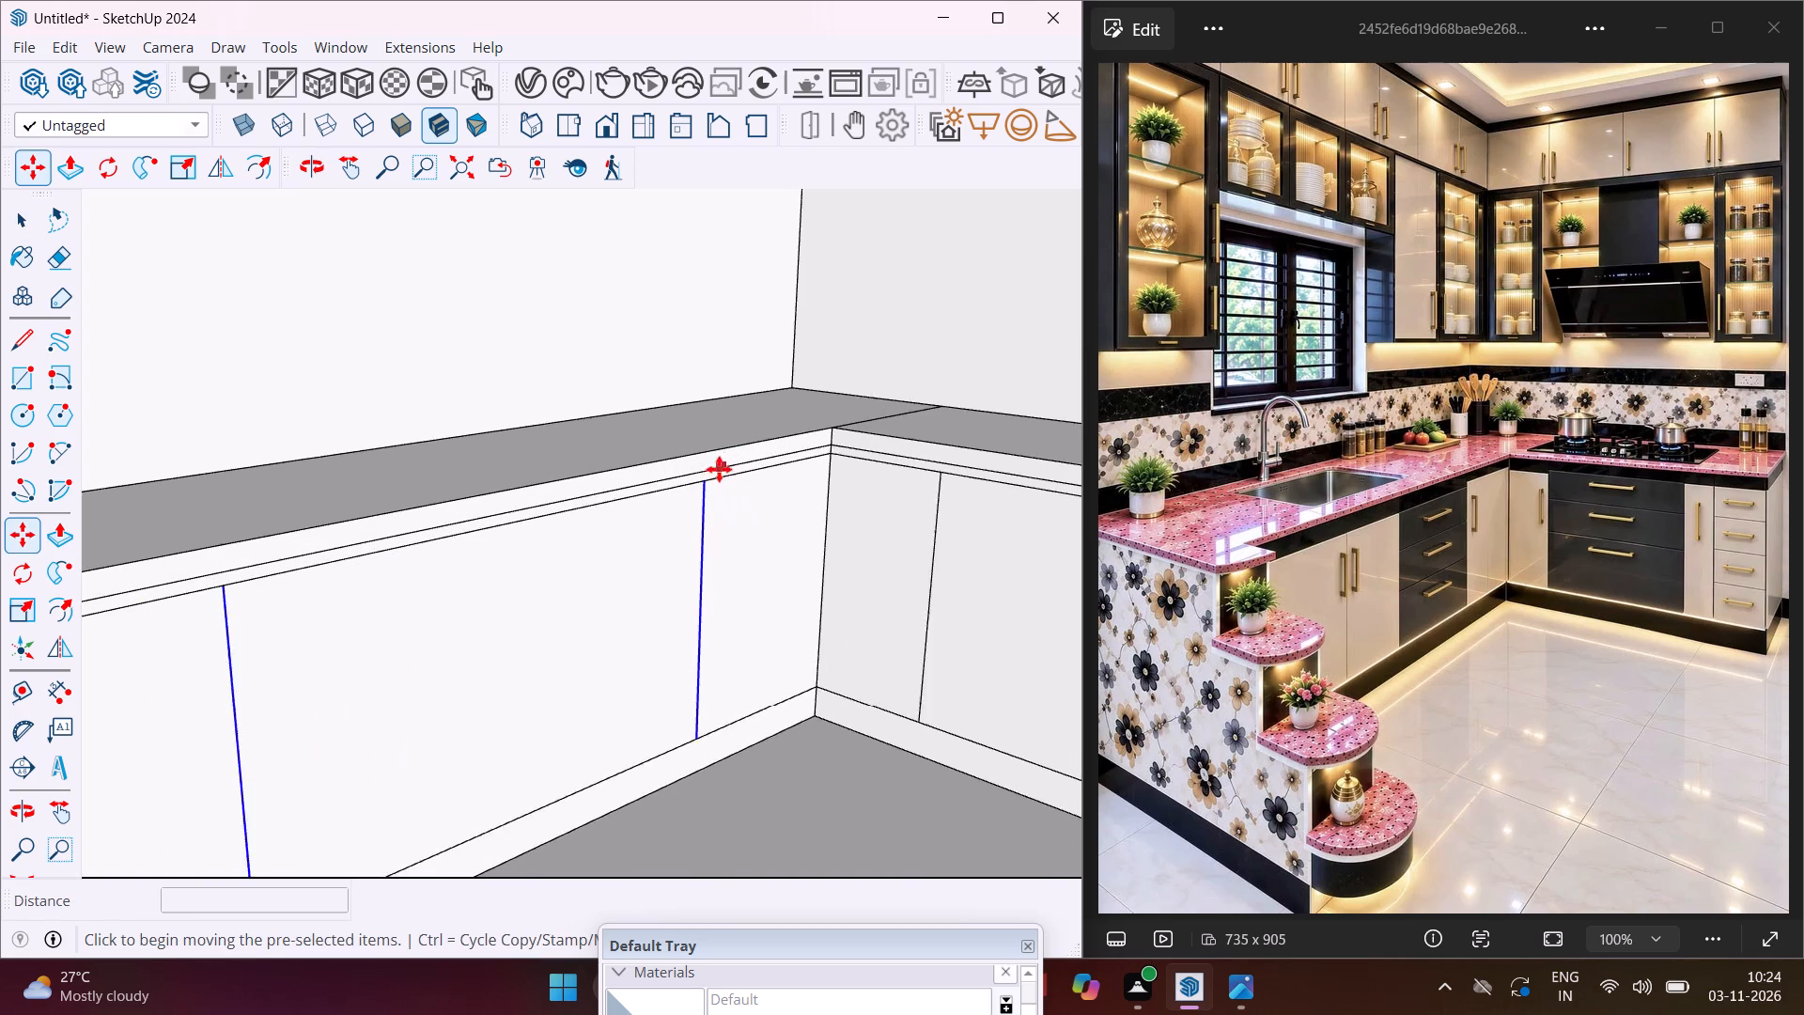
scroll(719, 469, "up", 5)
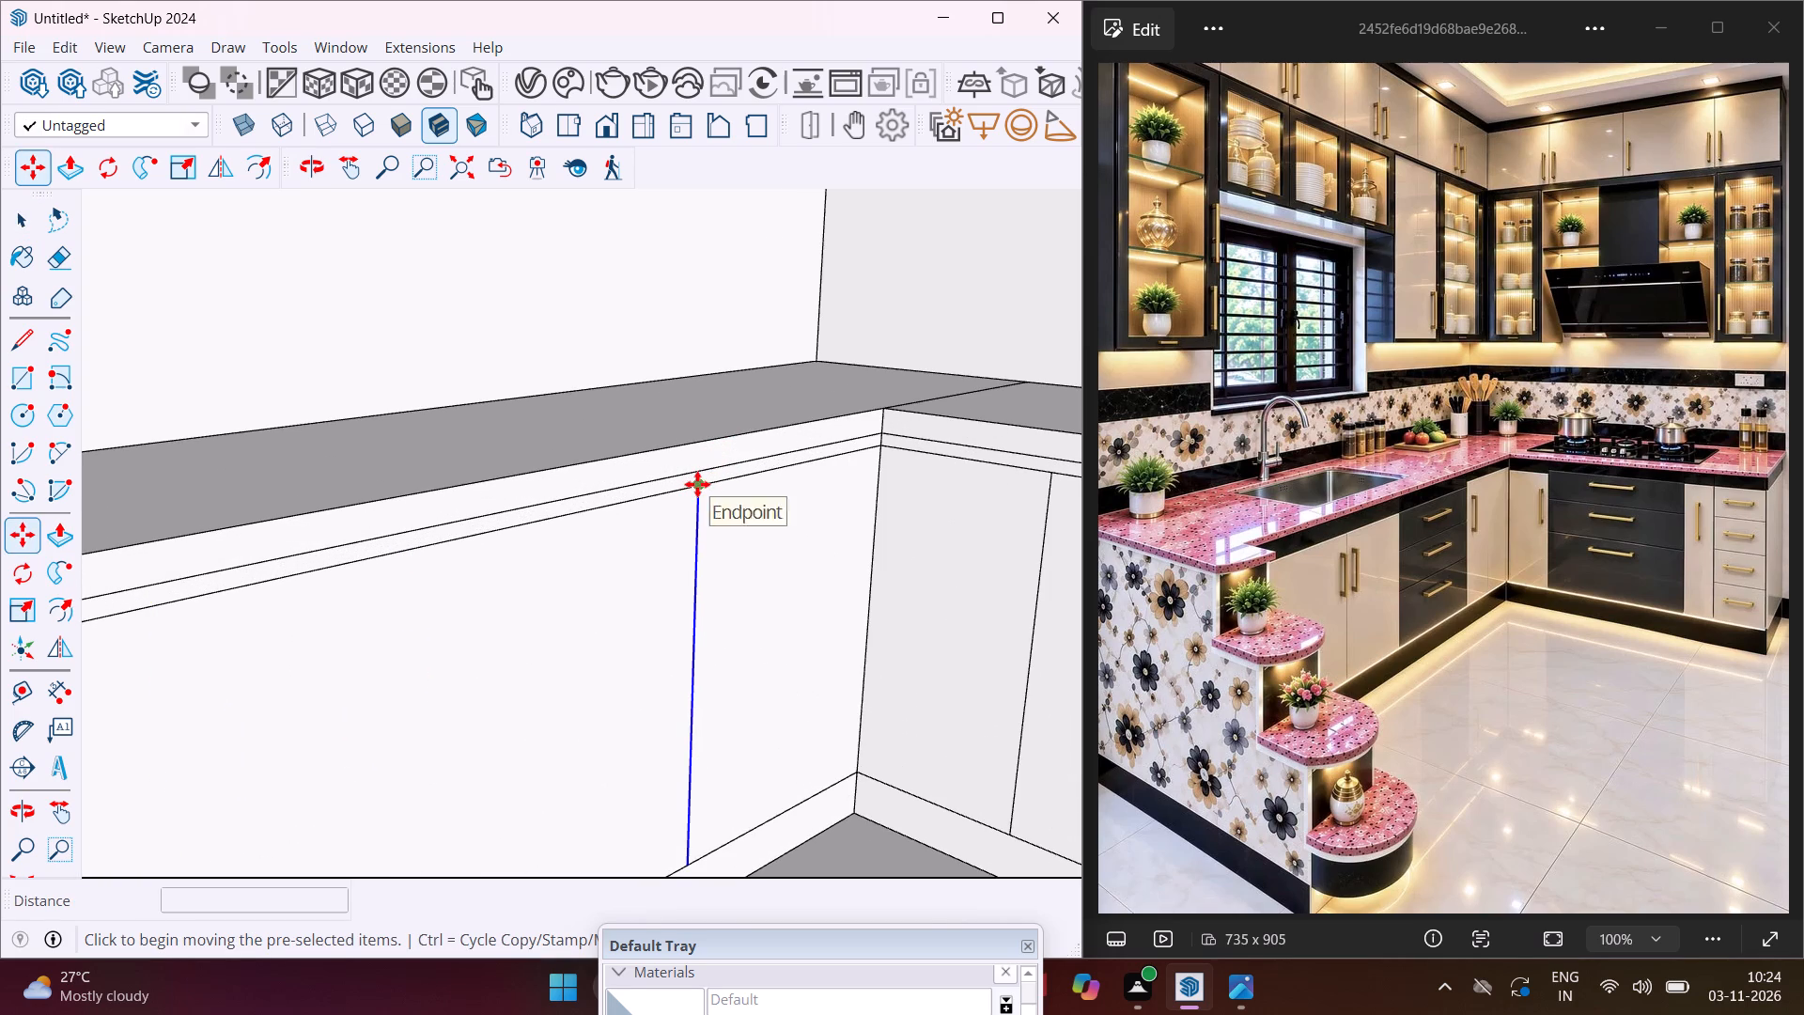
left_click(697, 484)
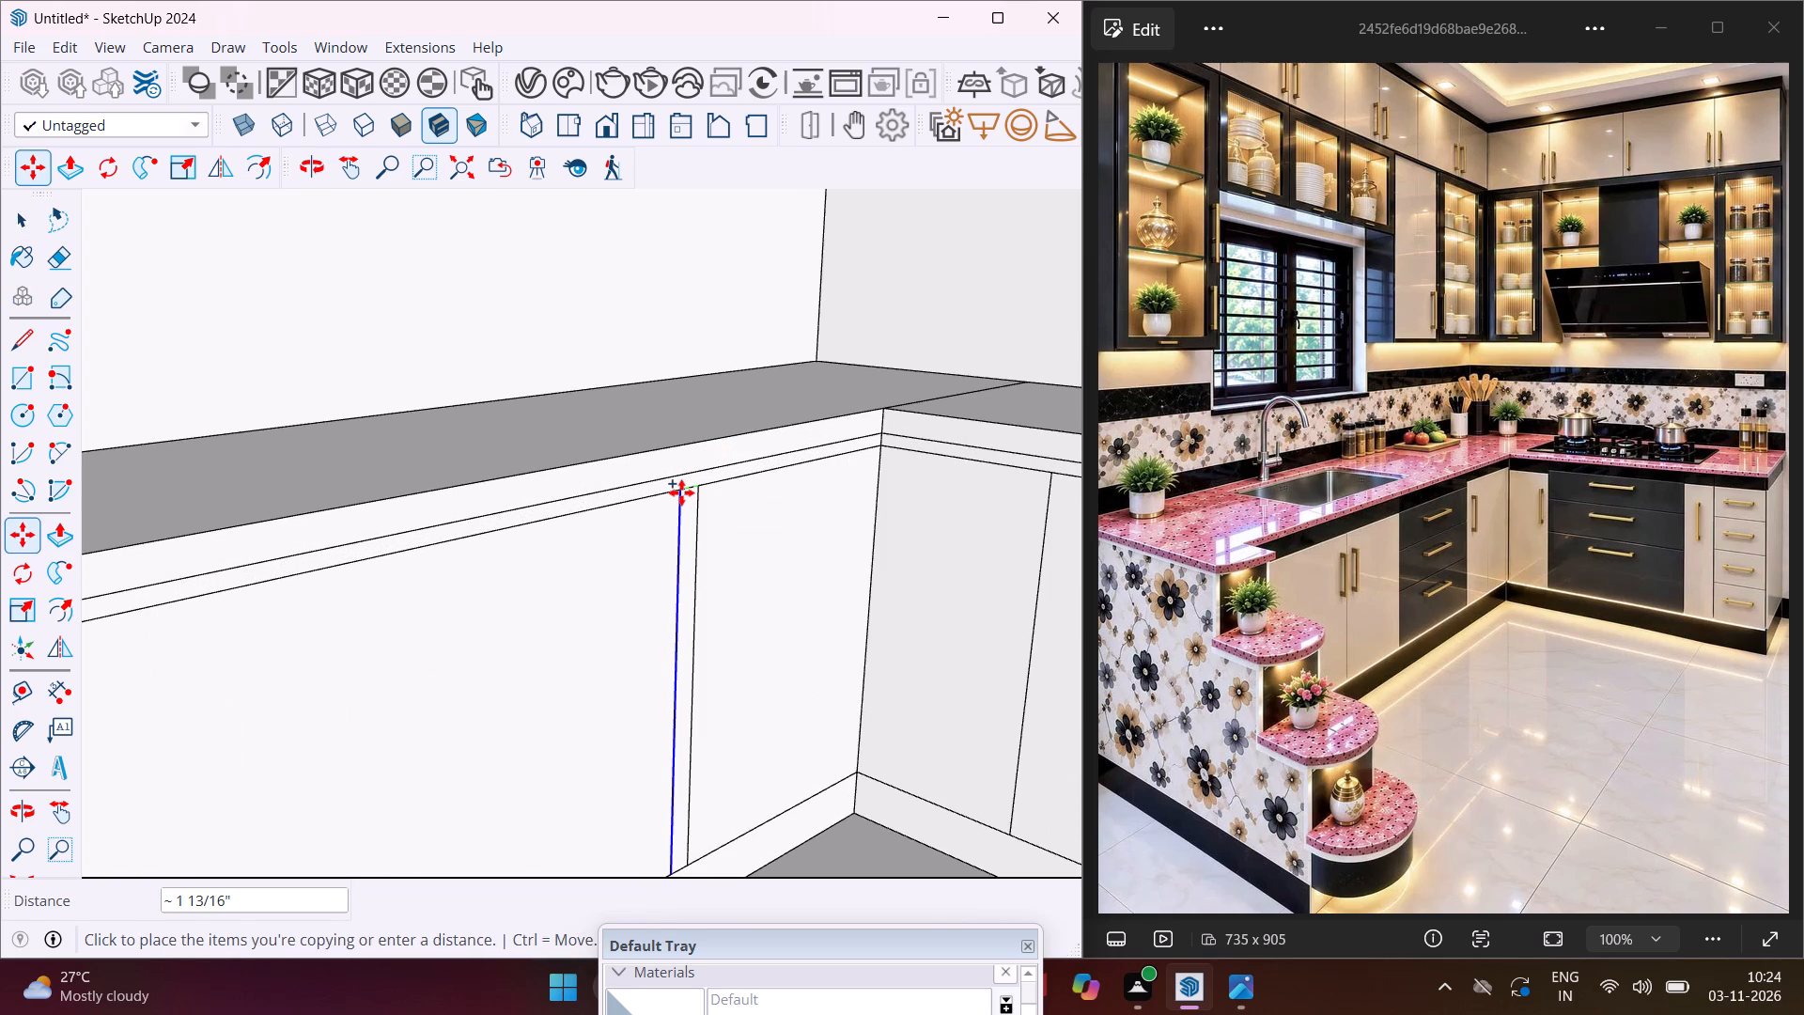
type(".4\"")
key("Return")
scroll(679, 494, "down", 6)
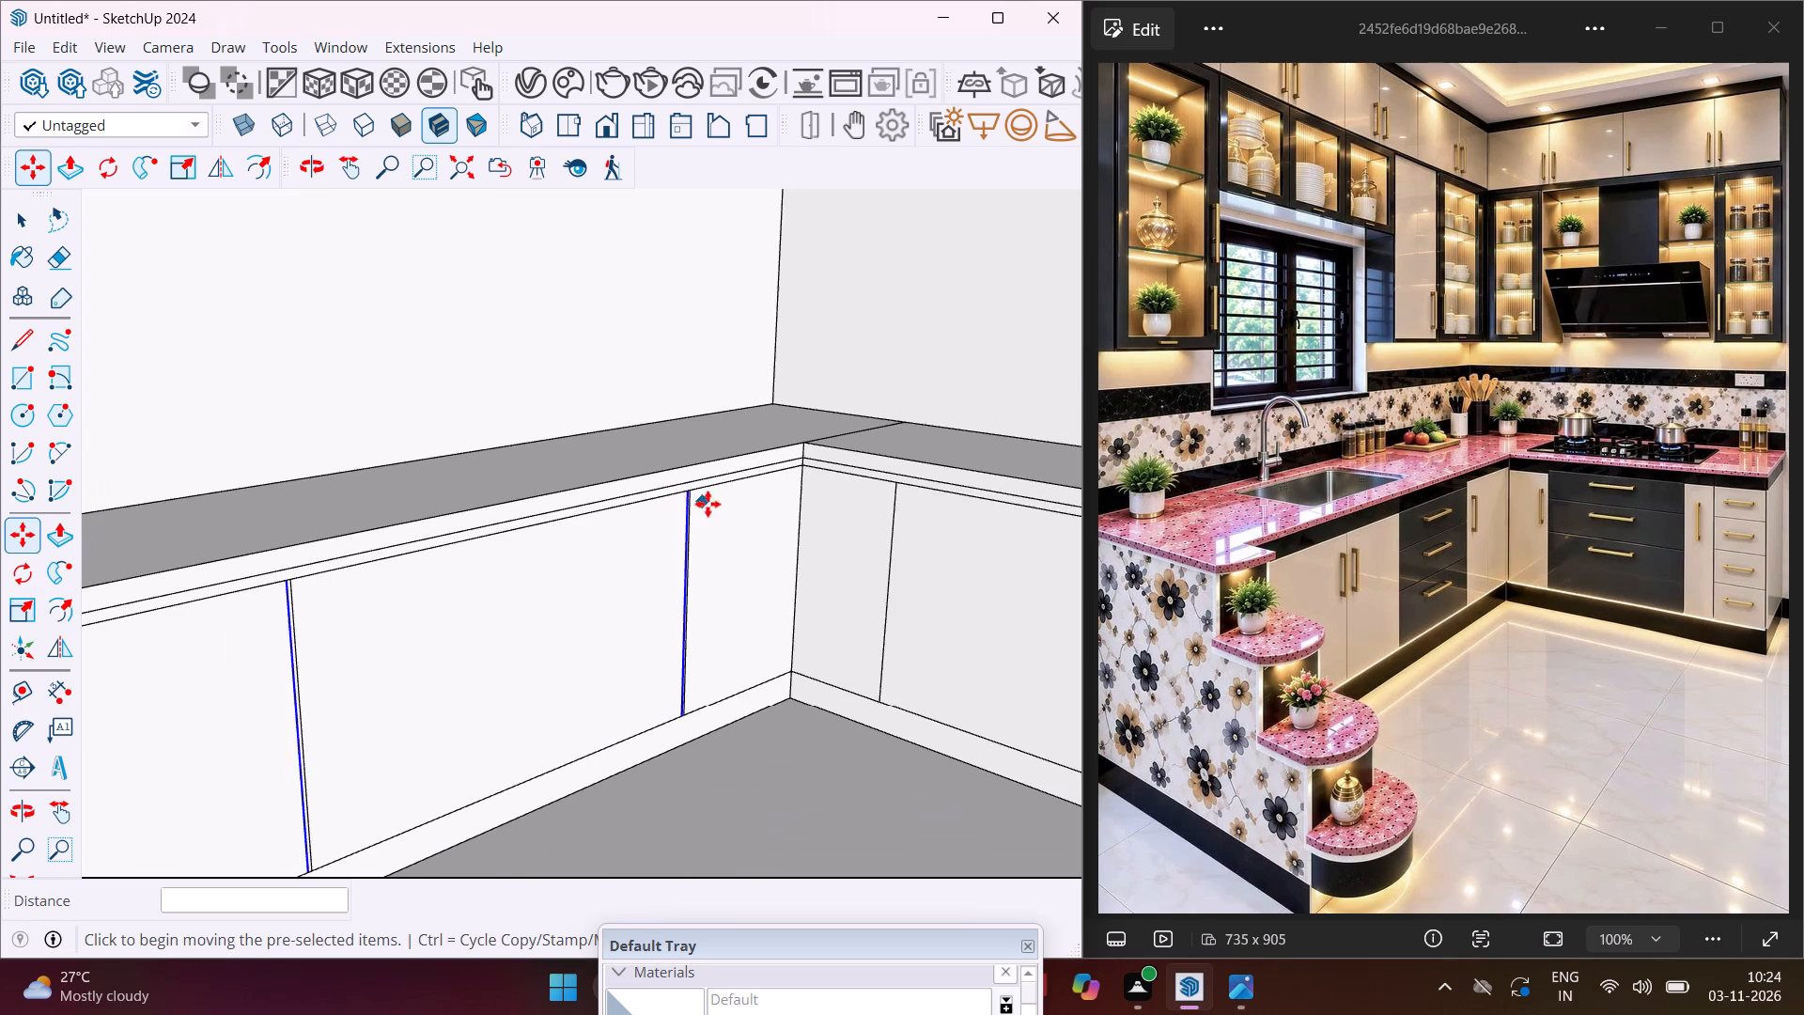
scroll(708, 504, "down", 11)
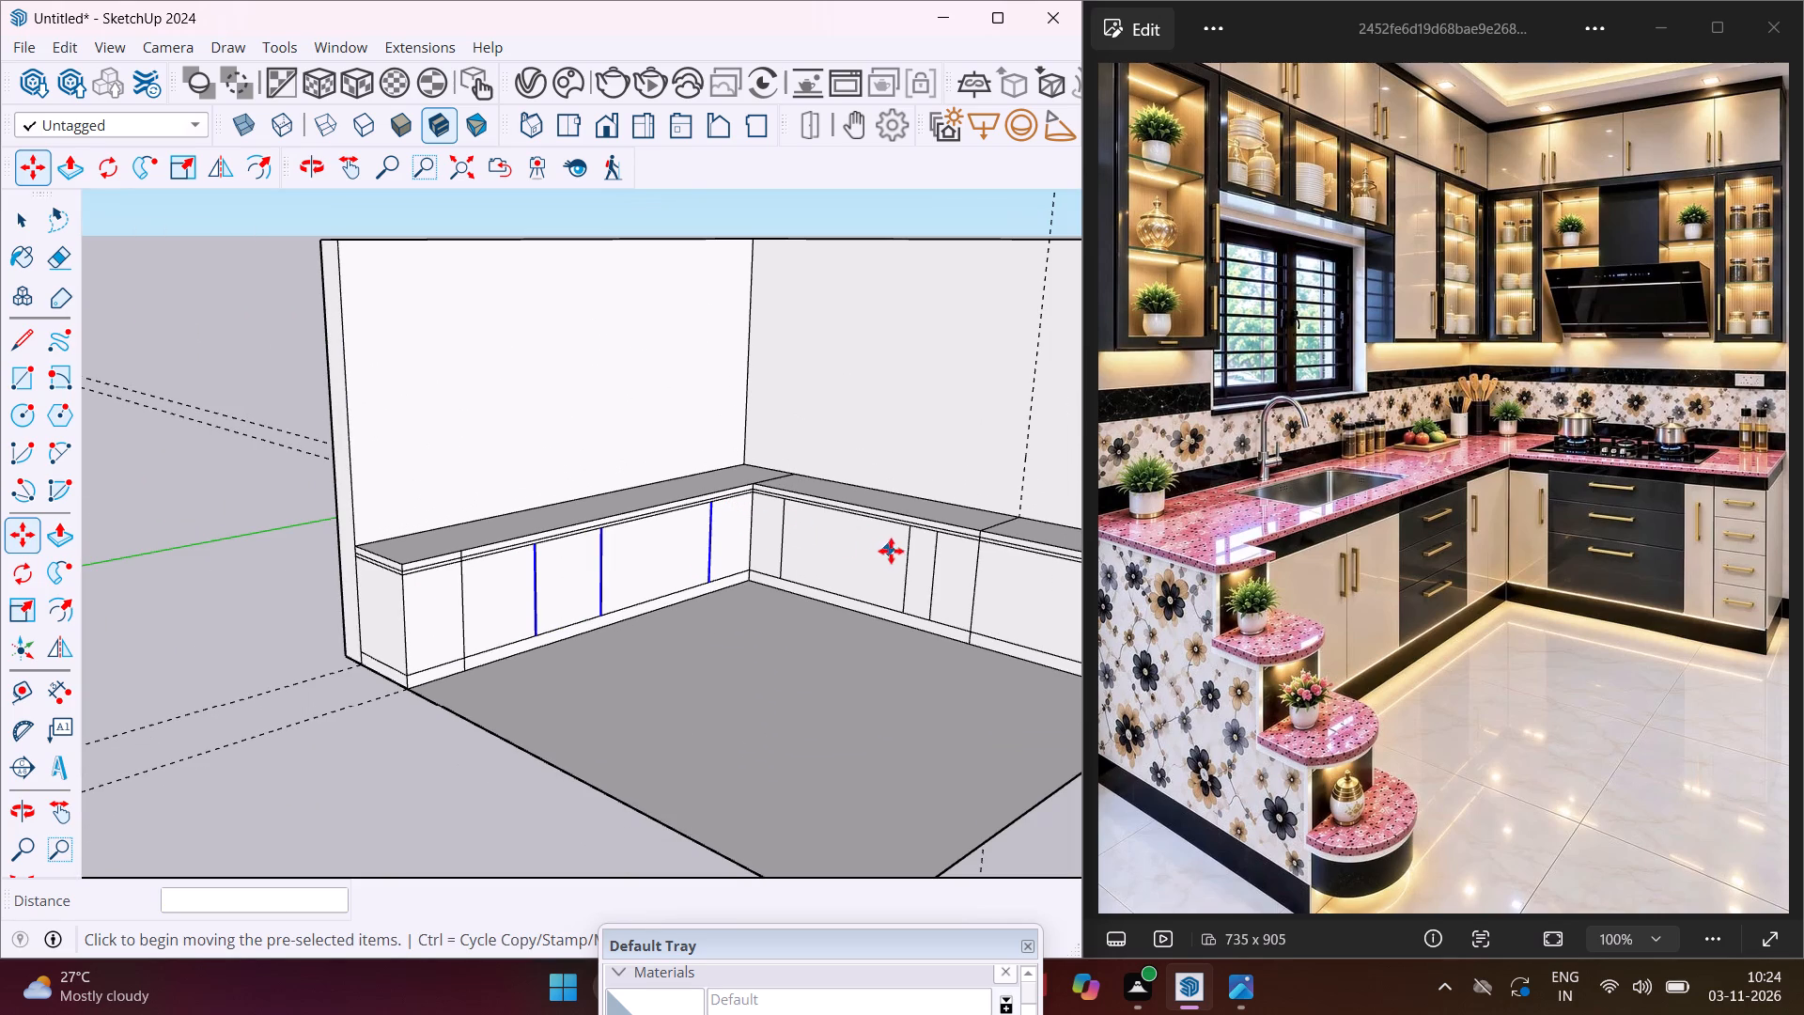
key("Escape")
key("space")
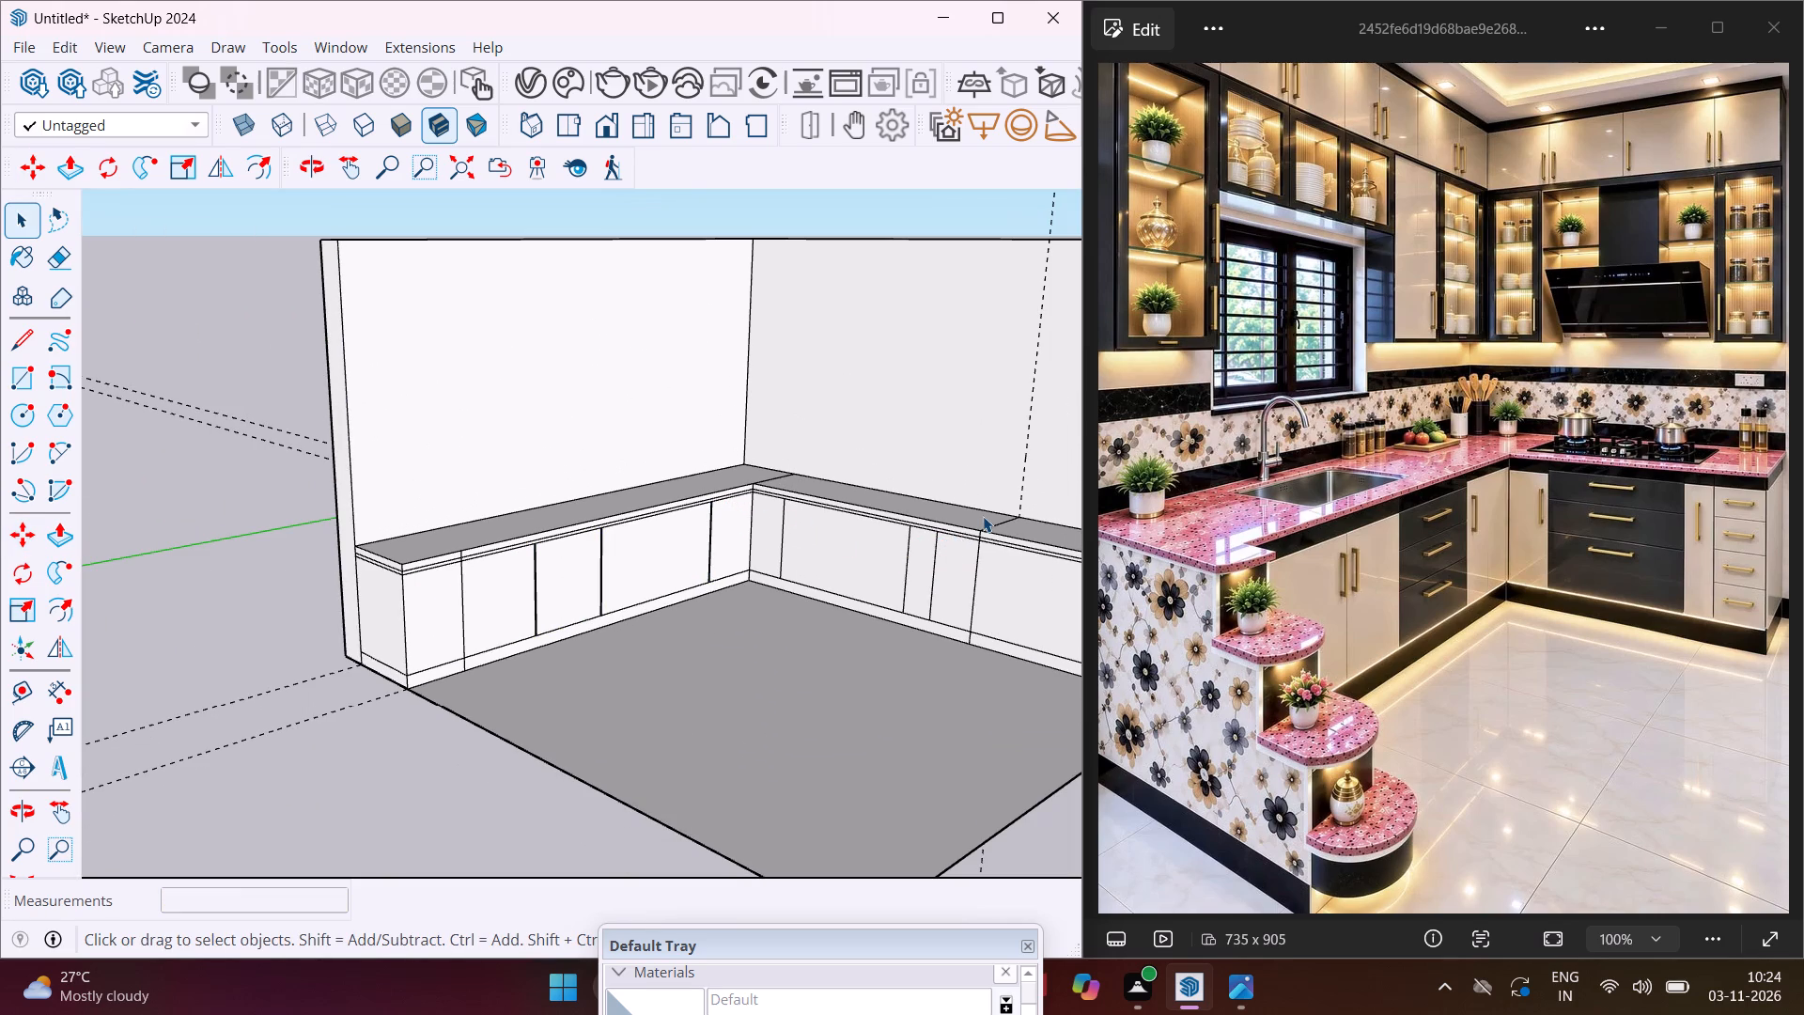
Copy the back counter's inner corner edge and its four vertical dividers 0.4" along the cabinet face, away from the inner corner.
middle_click_drag(983, 516, 1073, 553)
scroll(1026, 515, "up", 2)
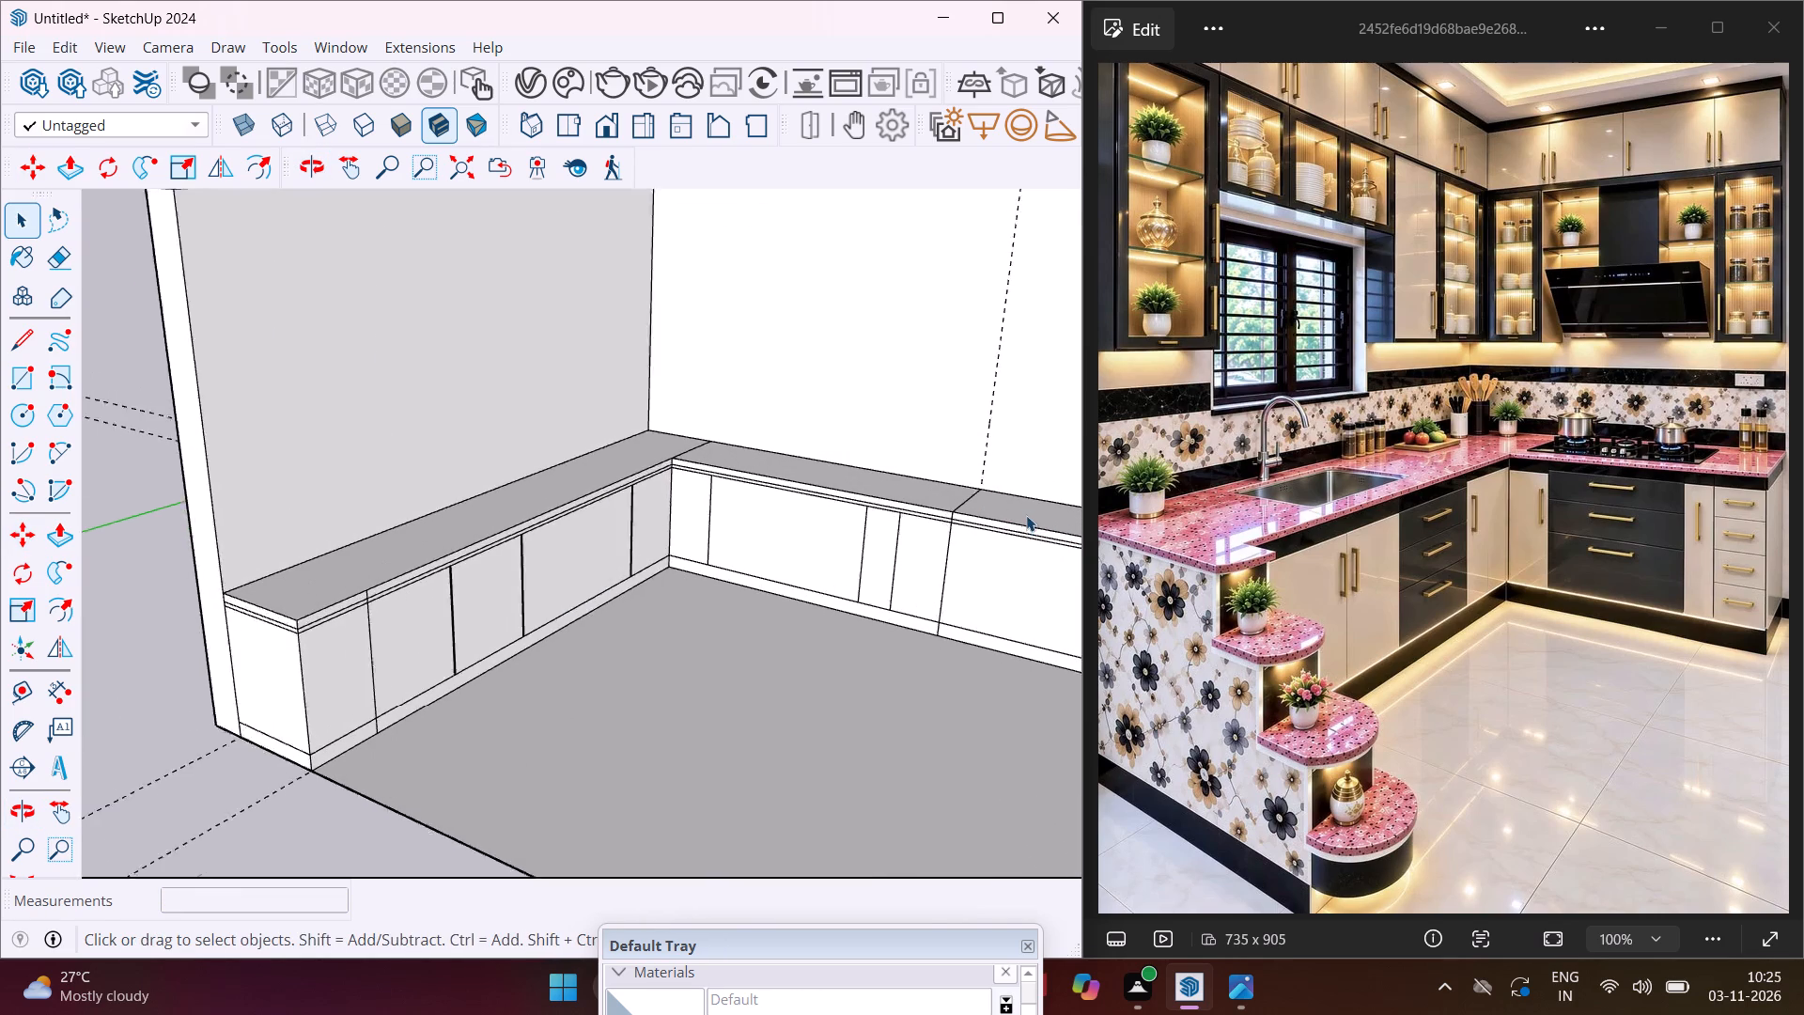
scroll(1026, 515, "up", 6)
scroll(588, 514, "up", 1)
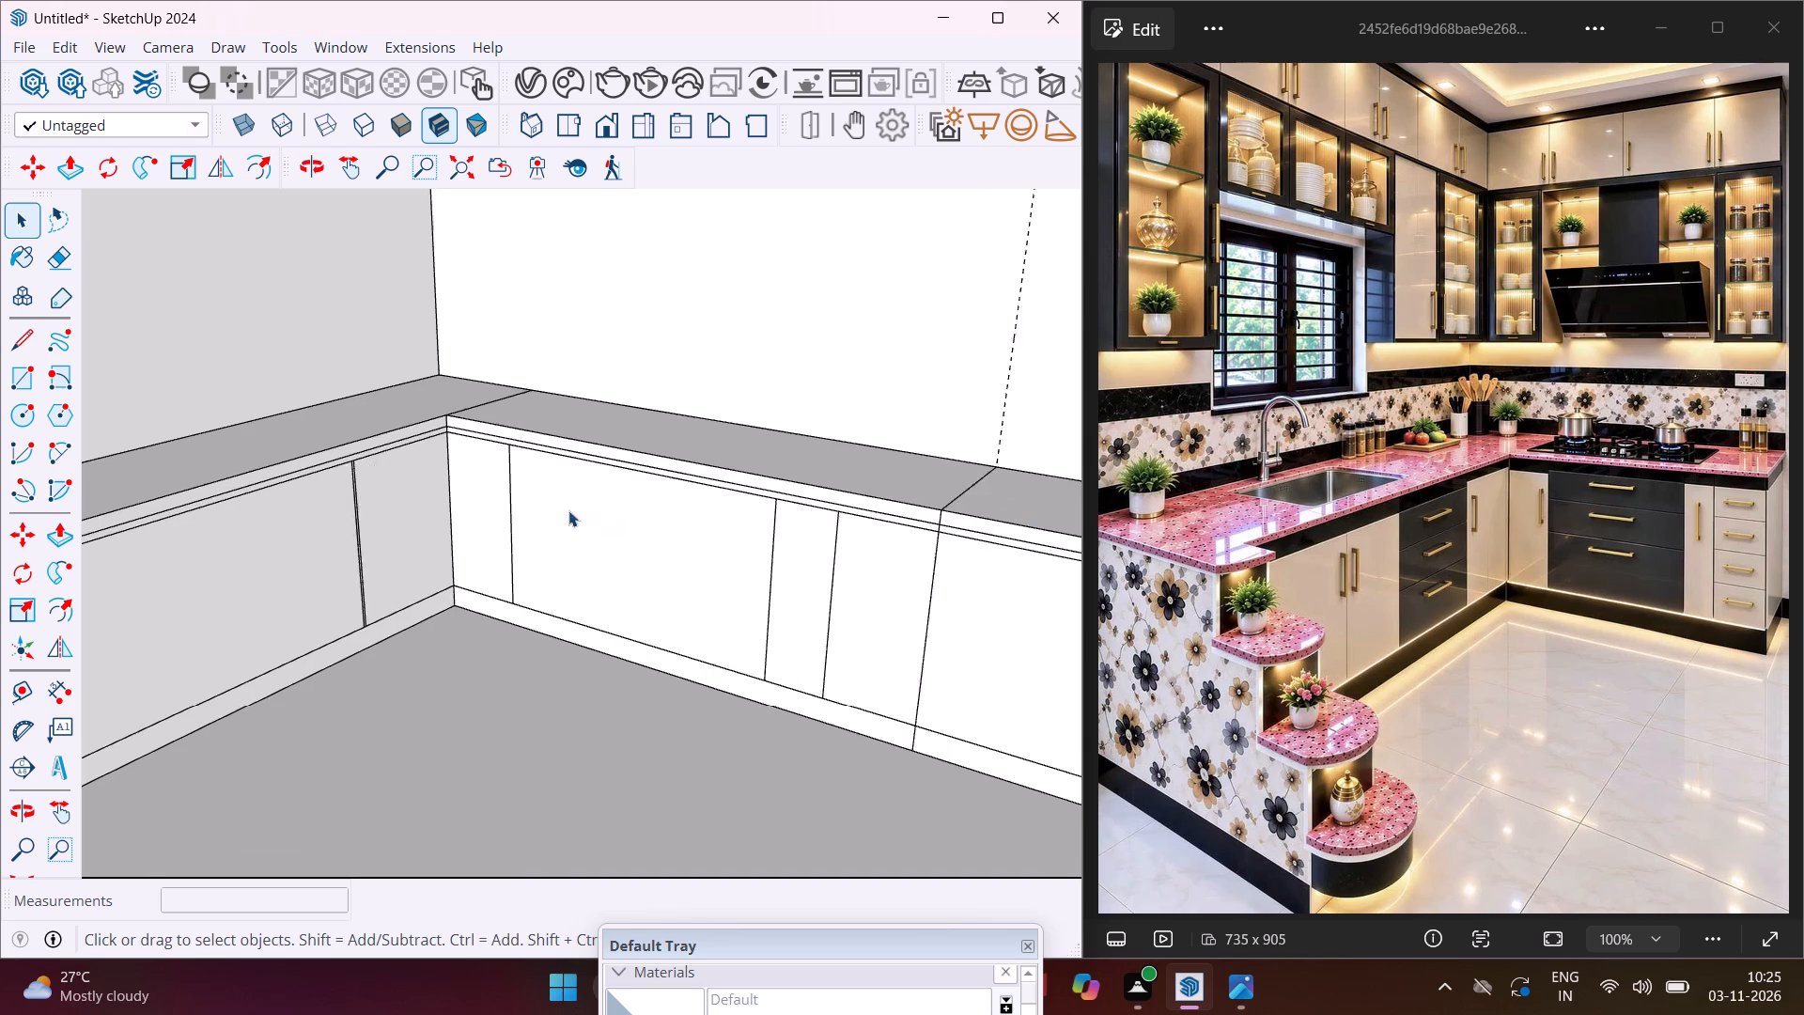
scroll(568, 510, "up", 3)
scroll(403, 474, "up", 3)
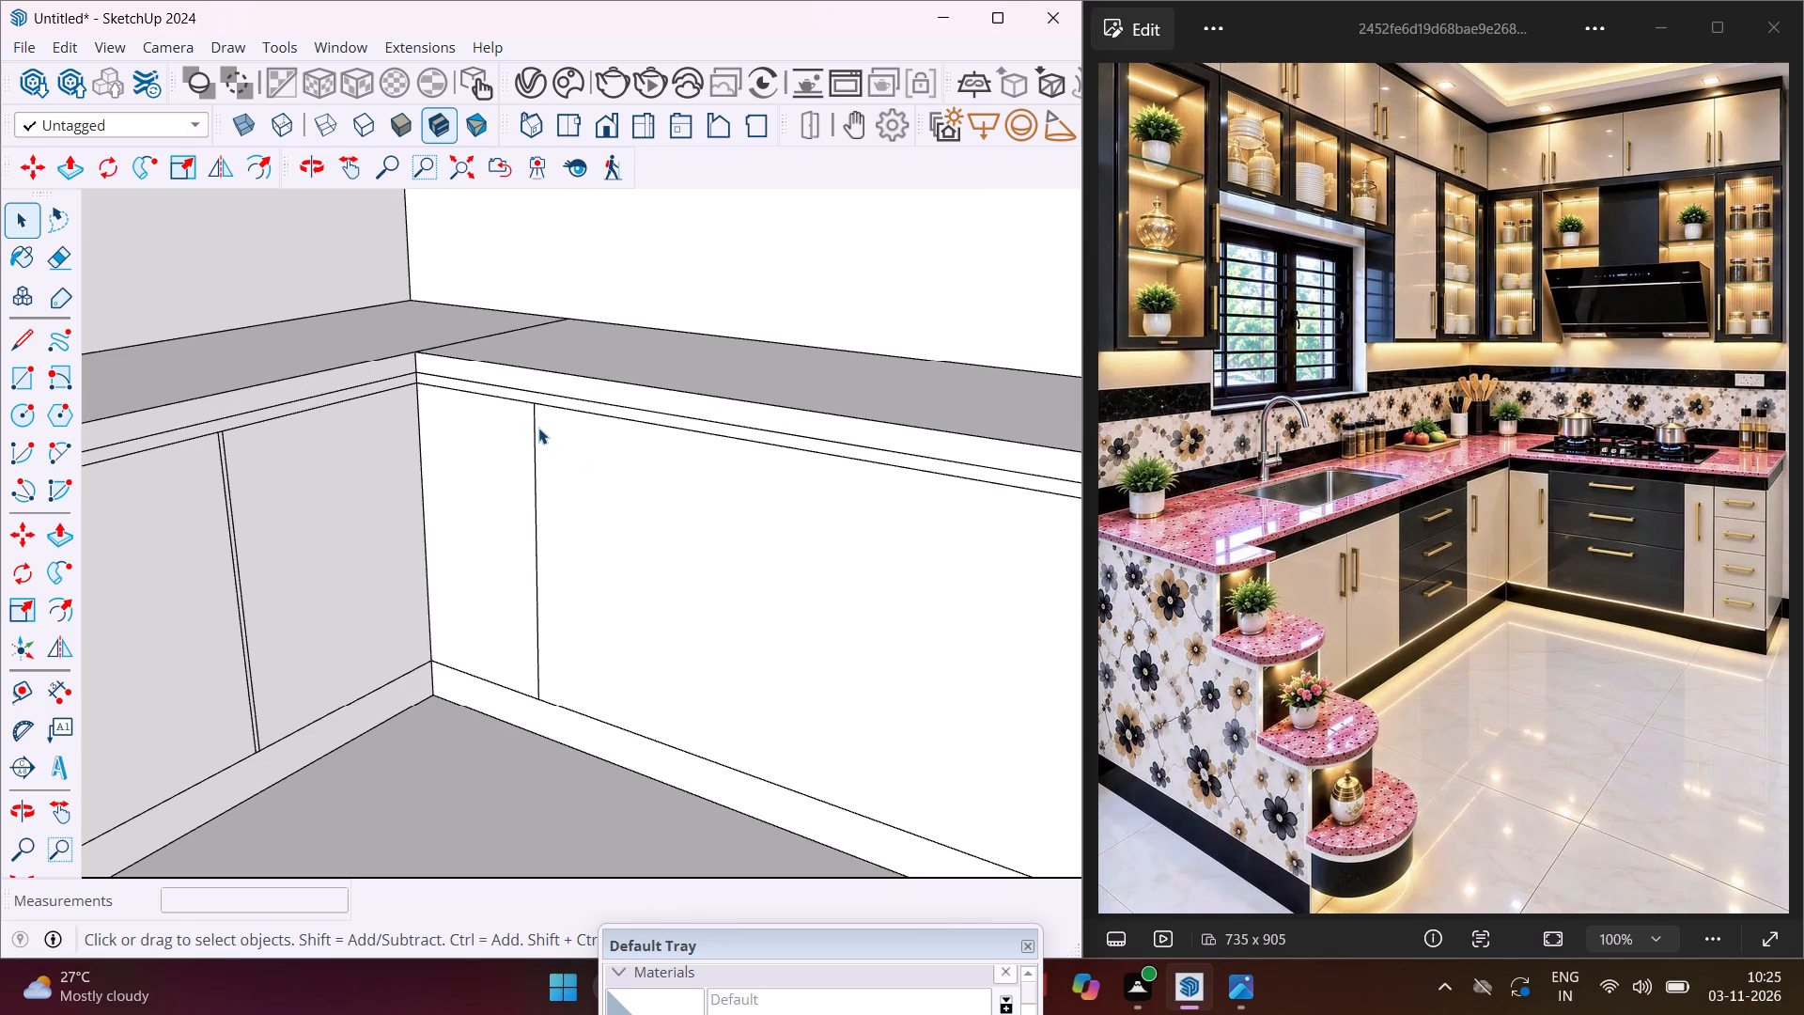
left_click(537, 423)
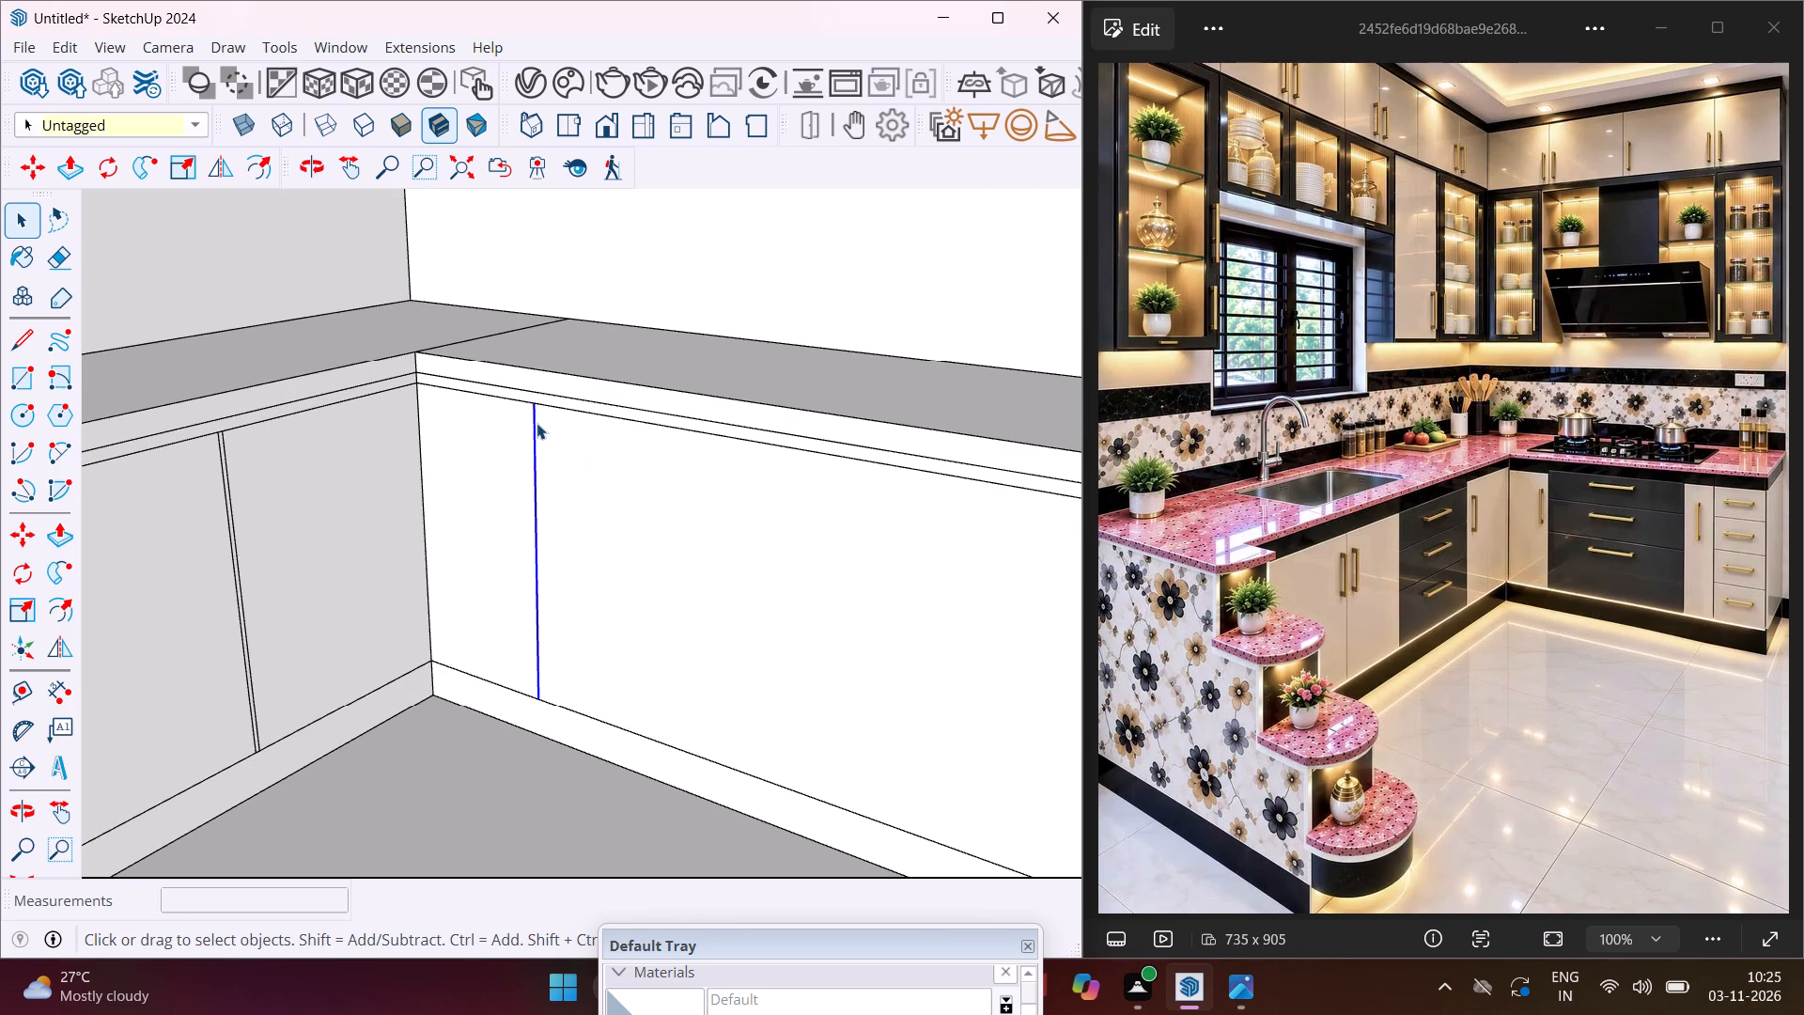
left_click(417, 416, "ctrl")
scroll(407, 455, "down", 3, "ctrl")
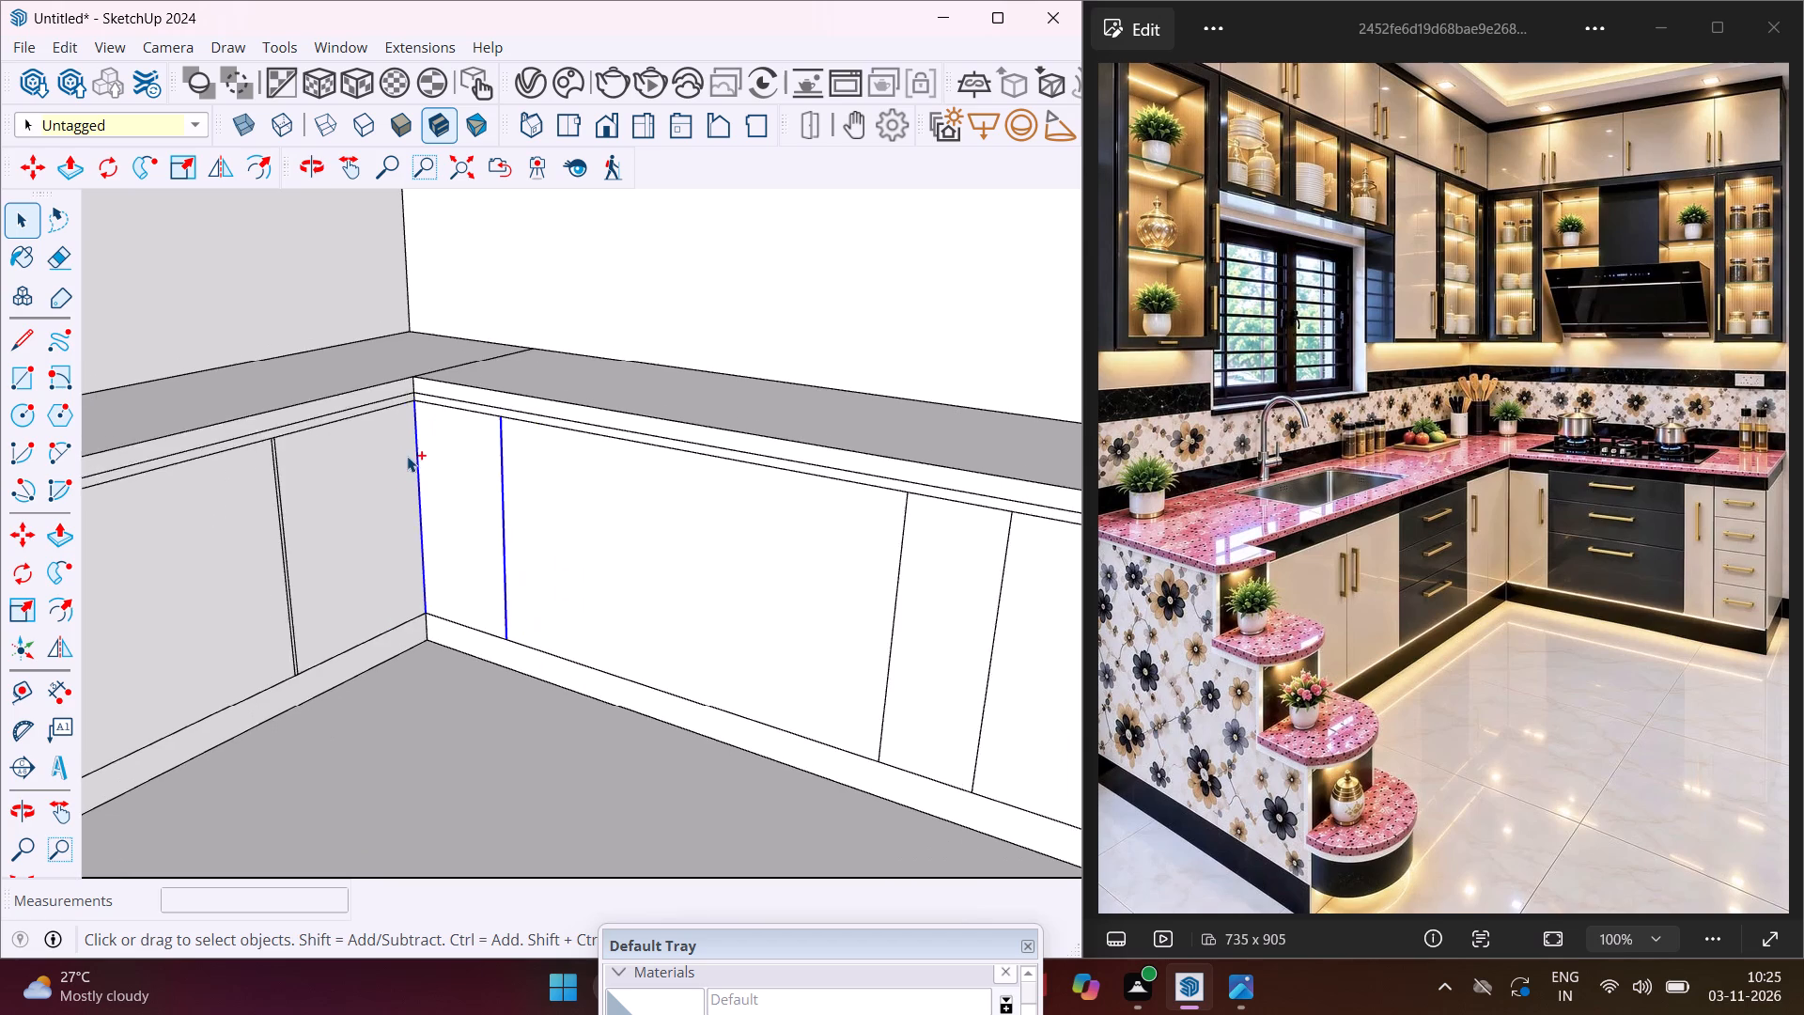
scroll(407, 456, "down", 1, "ctrl")
scroll(410, 459, "up", 1, "ctrl")
scroll(412, 461, "down", 1, "ctrl")
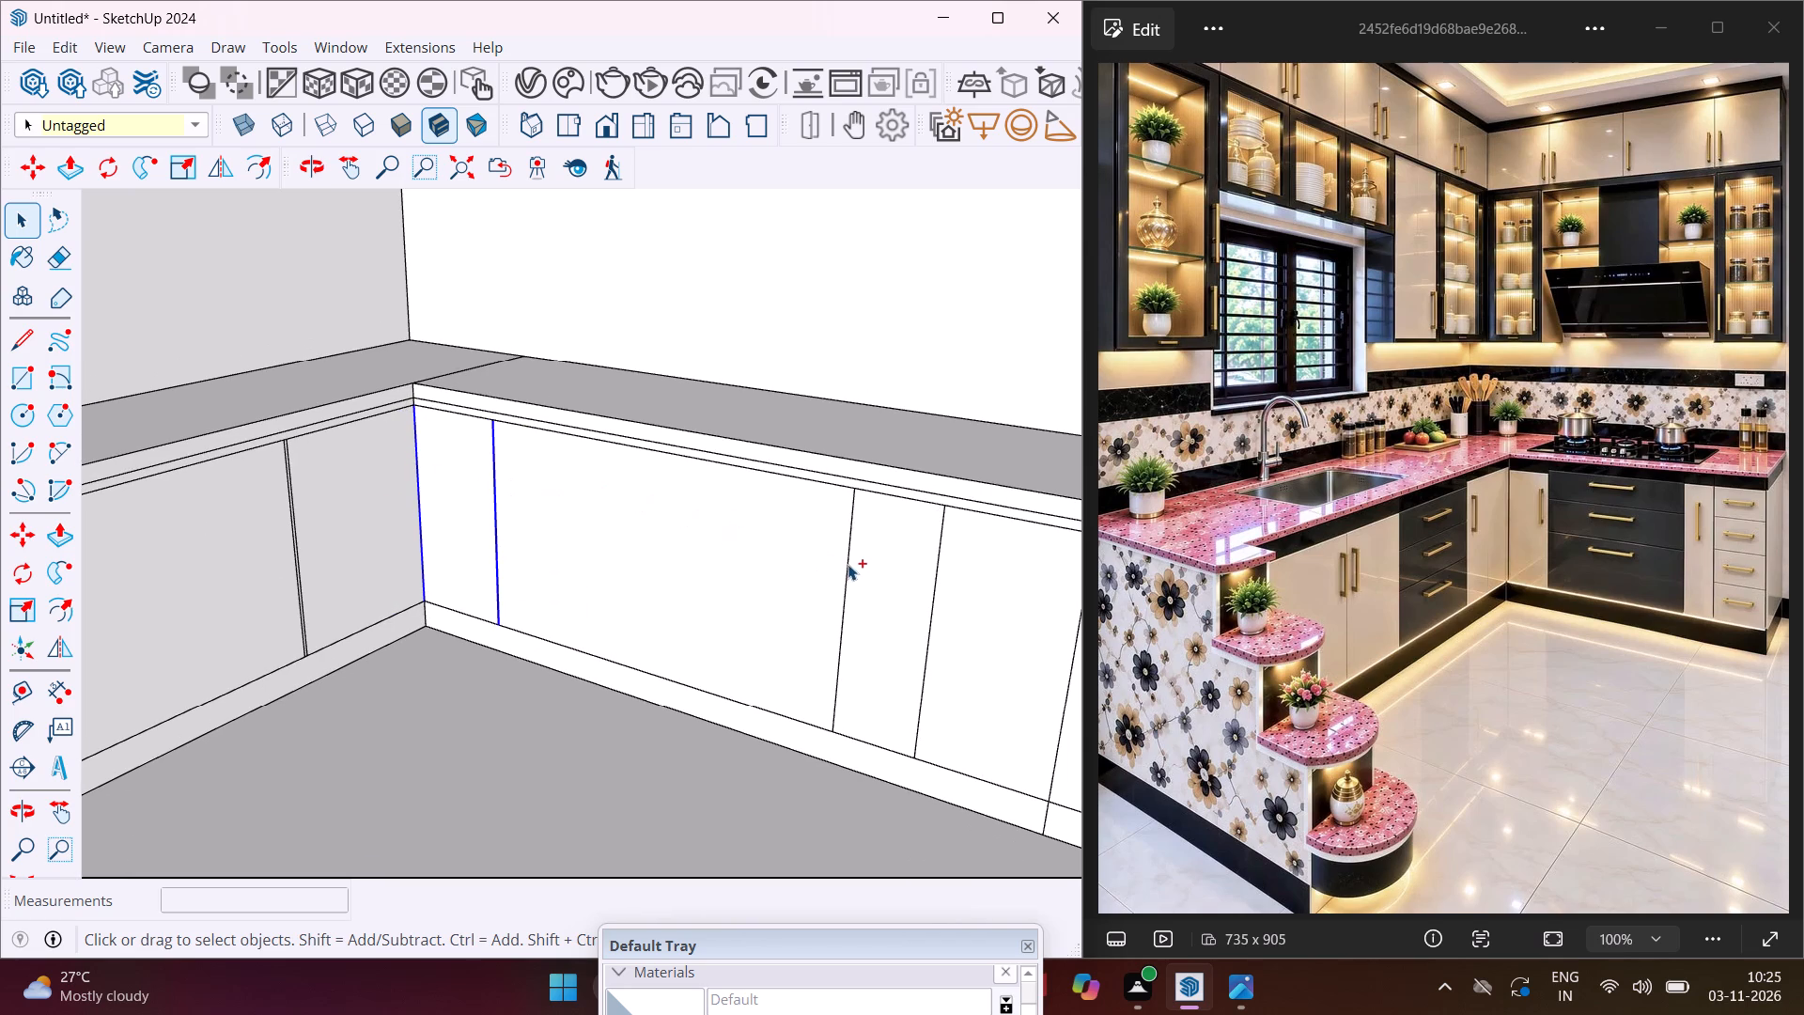
left_click(848, 564, "ctrl")
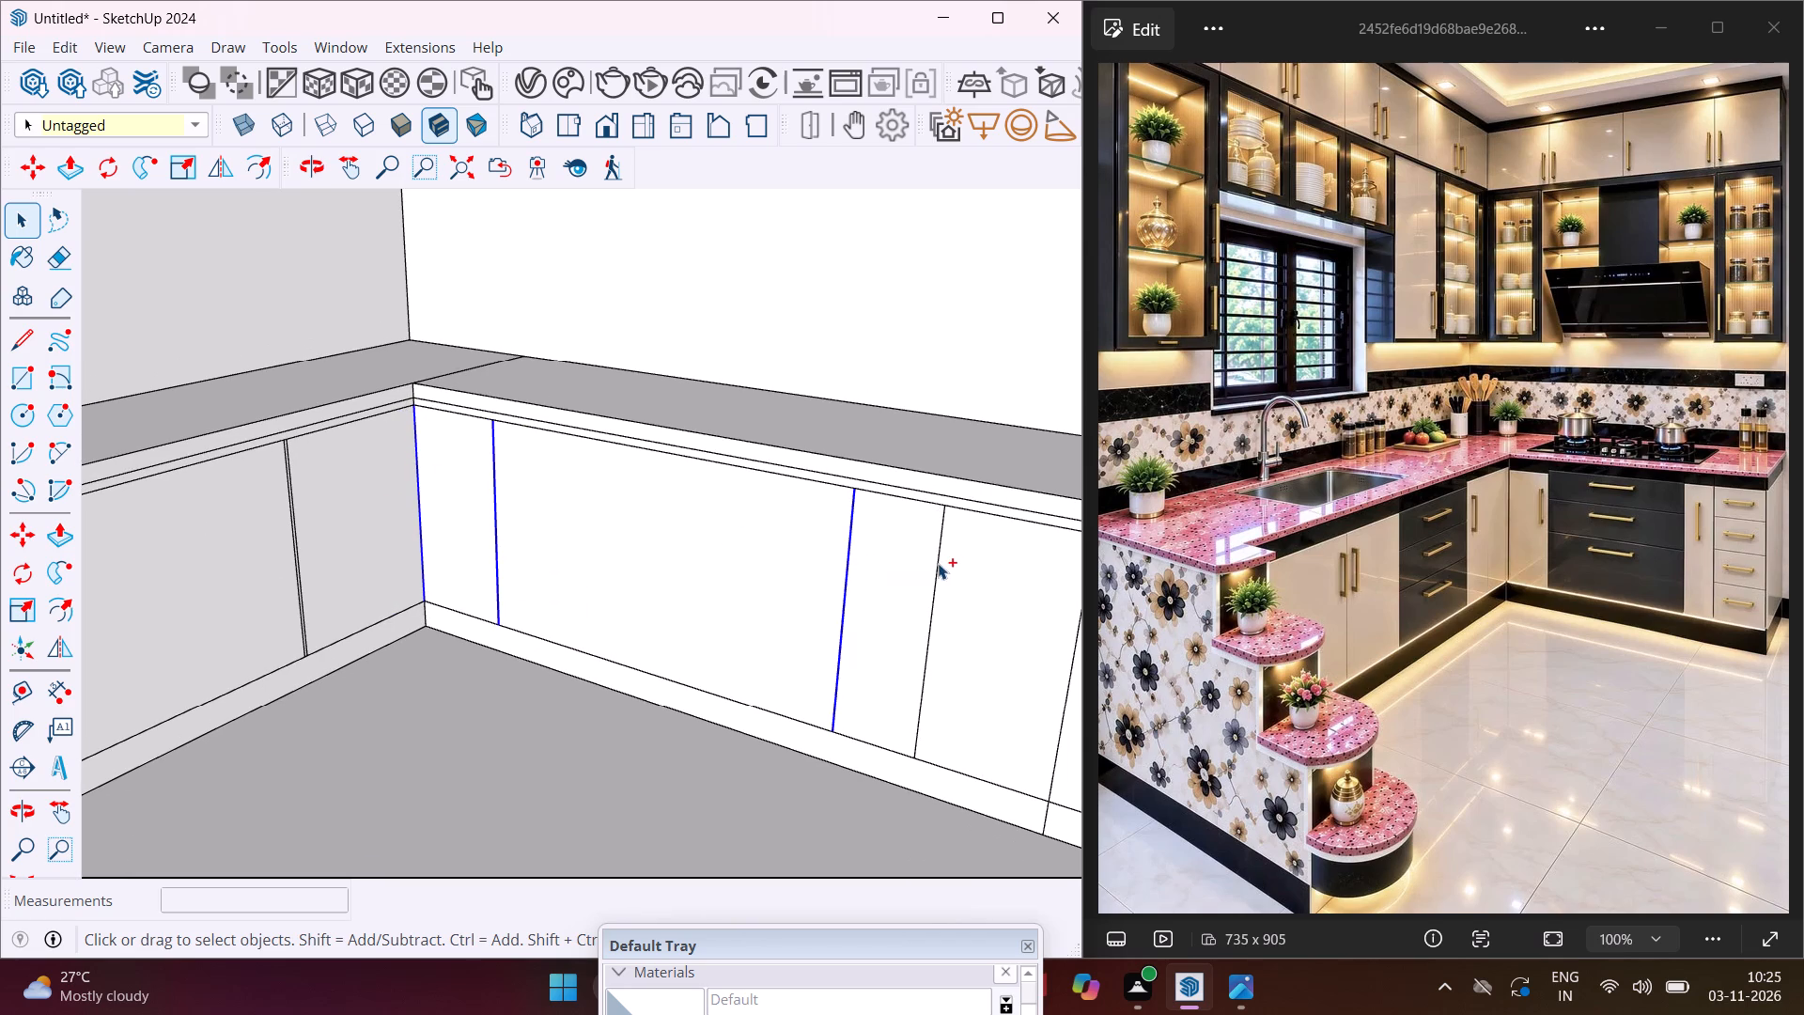
left_click(938, 563, "ctrl")
scroll(792, 563, "down", 3, "ctrl")
scroll(1008, 565, "up", 3, "ctrl")
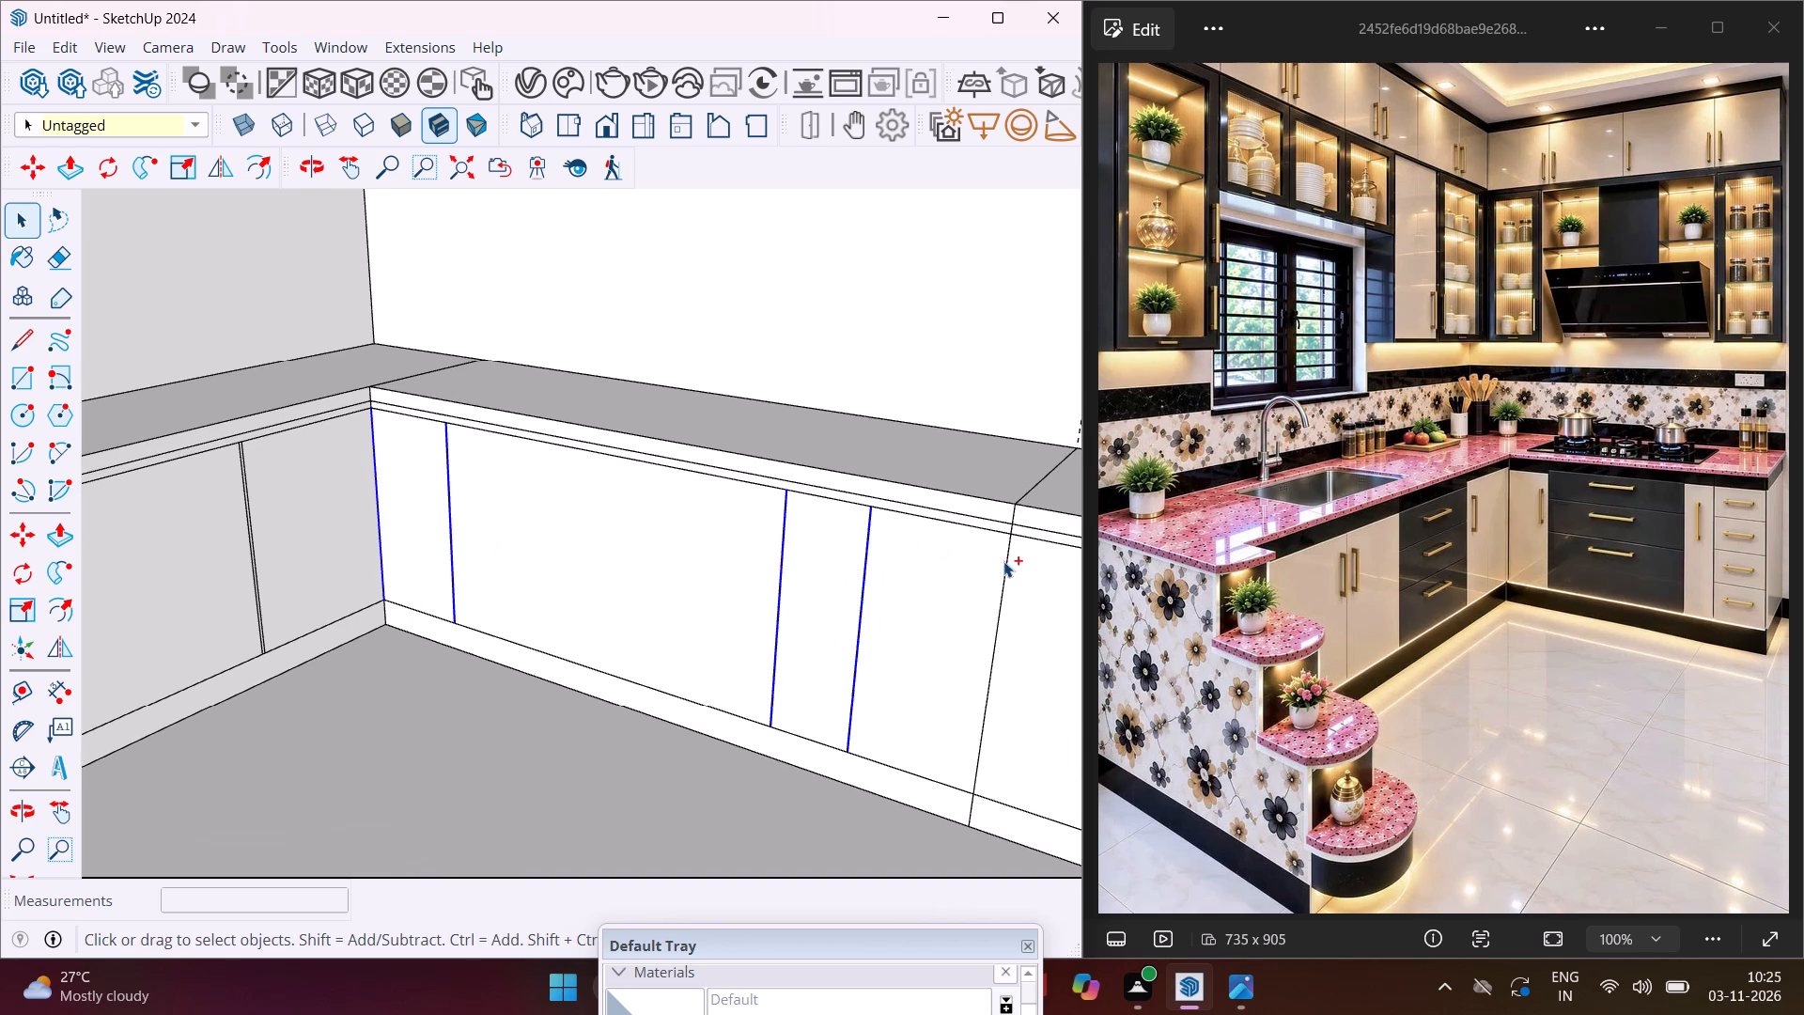
left_click(1006, 563, "ctrl")
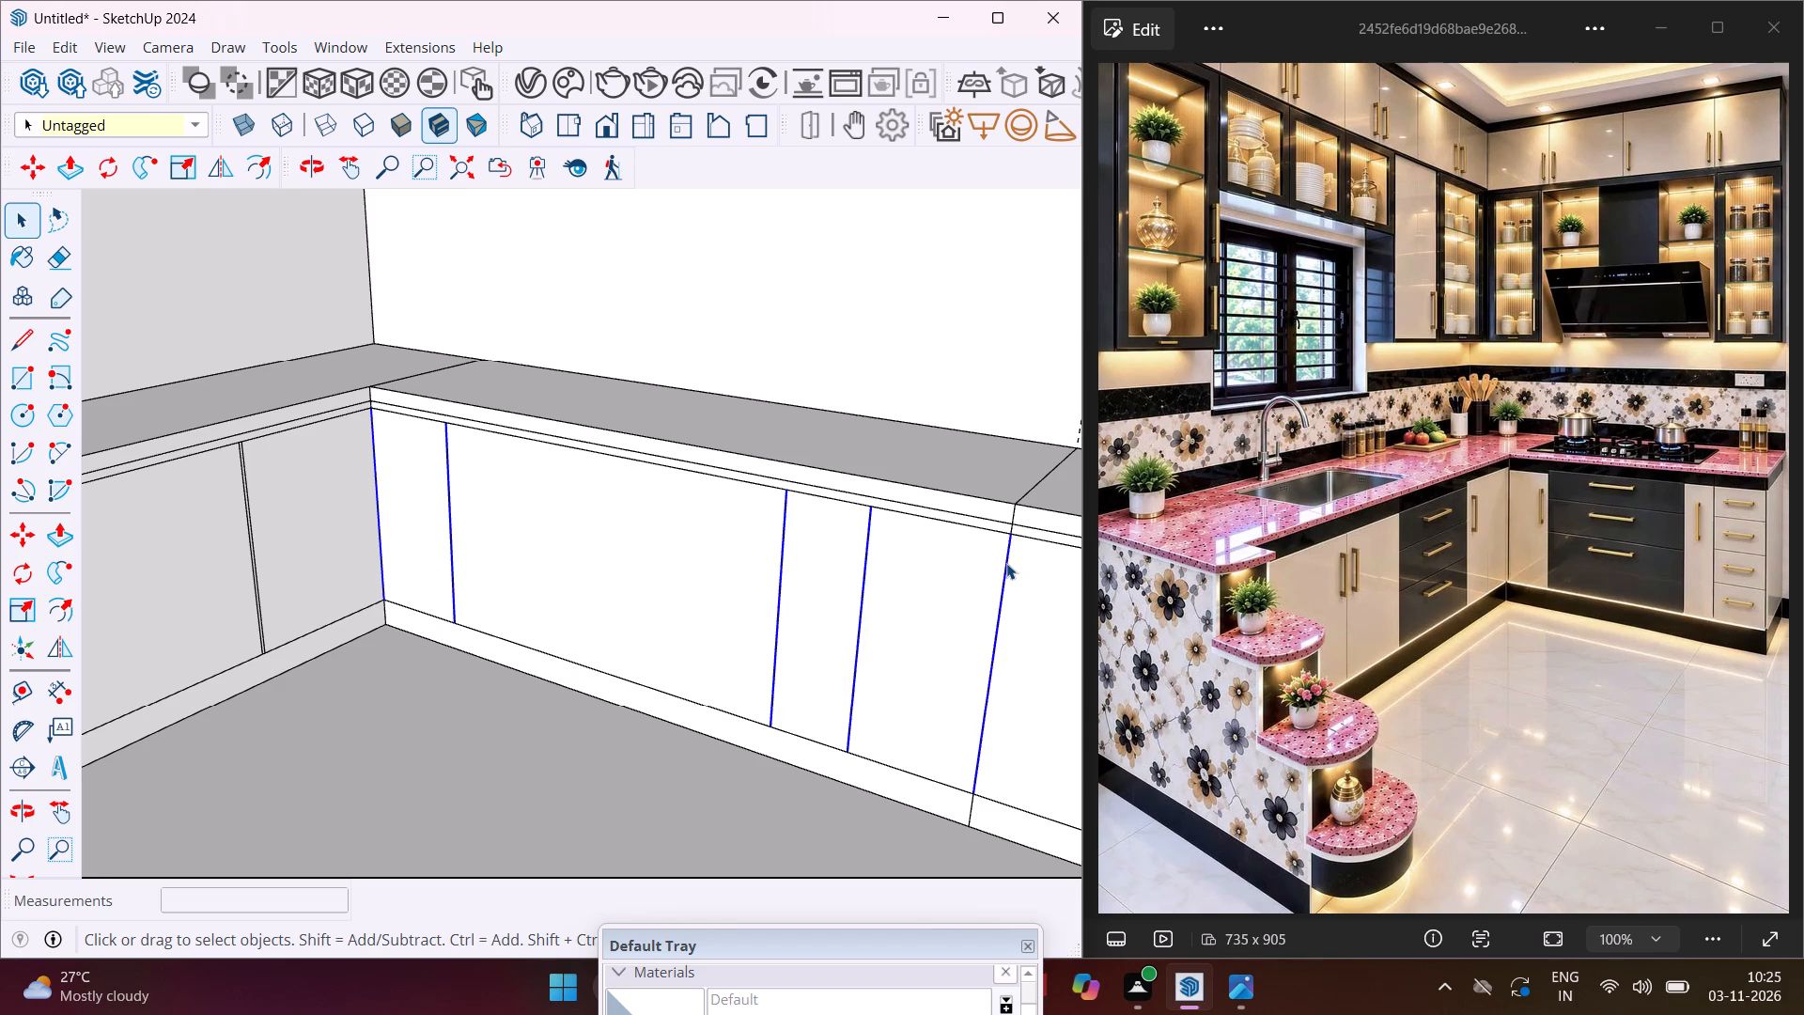
key("m")
scroll(1019, 525, "up", 9)
left_click(1002, 544)
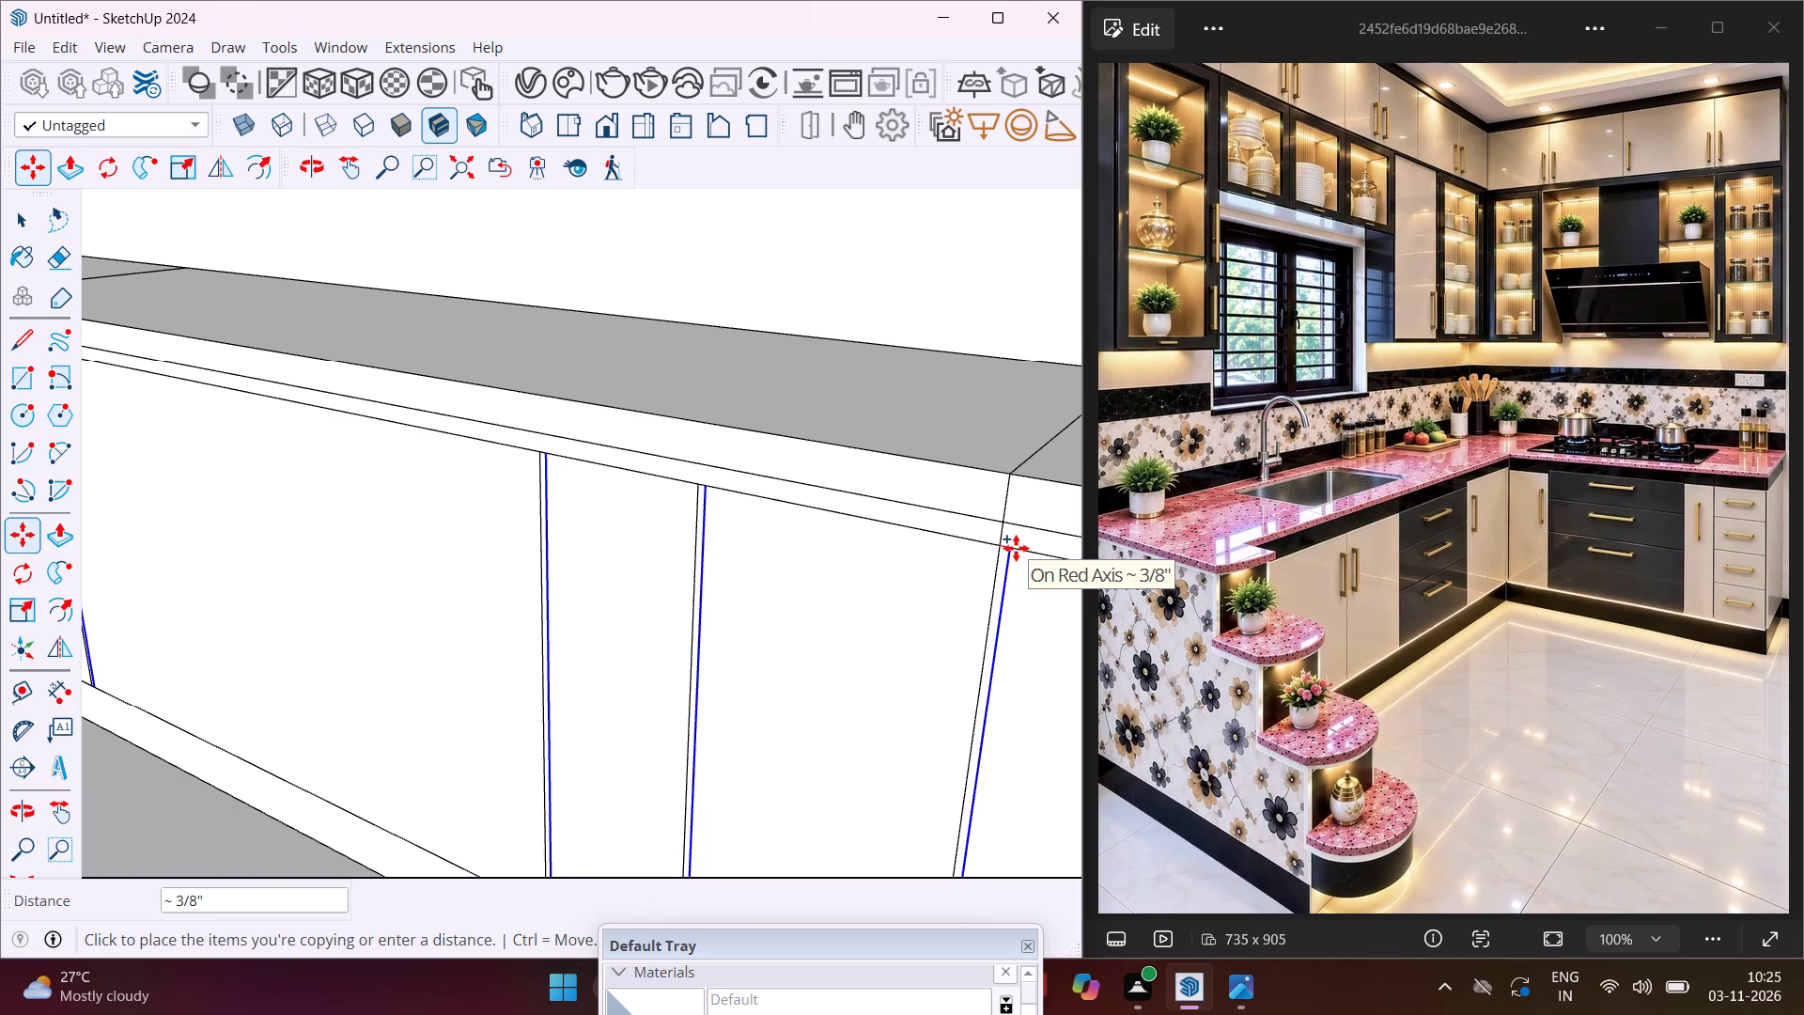
type(".4\"")
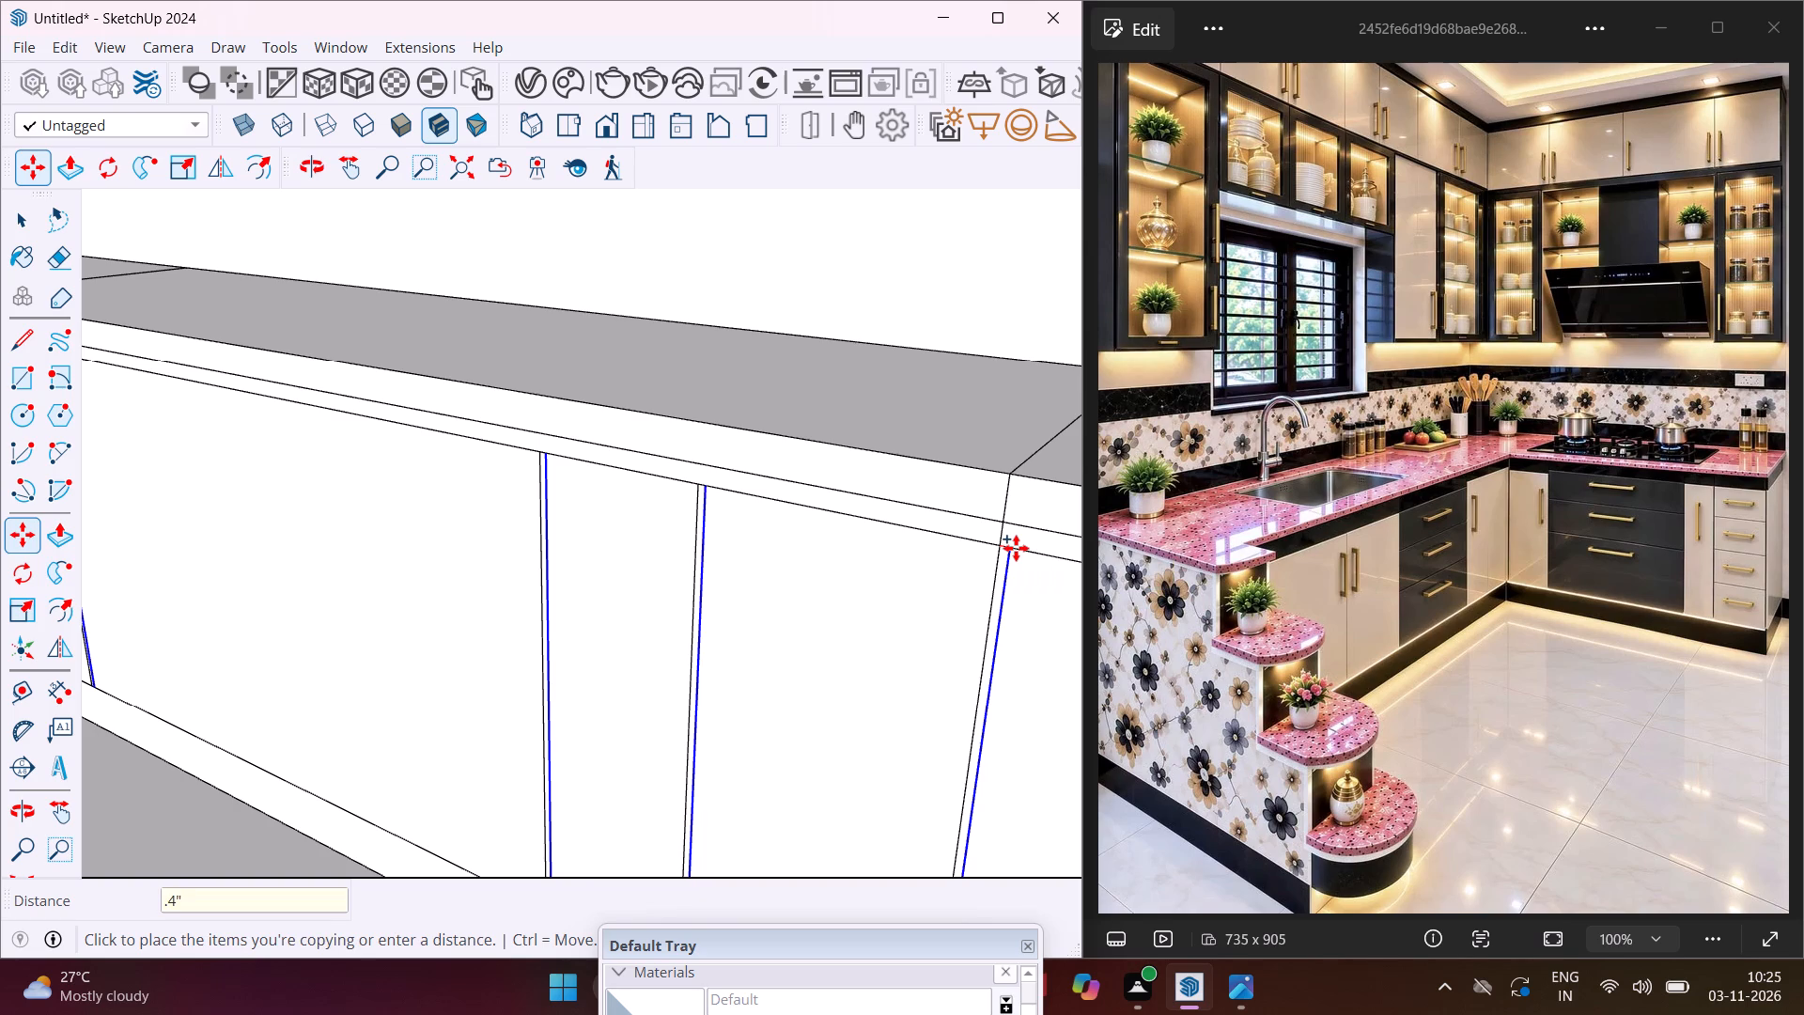
key("Return")
scroll(895, 504, "down", 5)
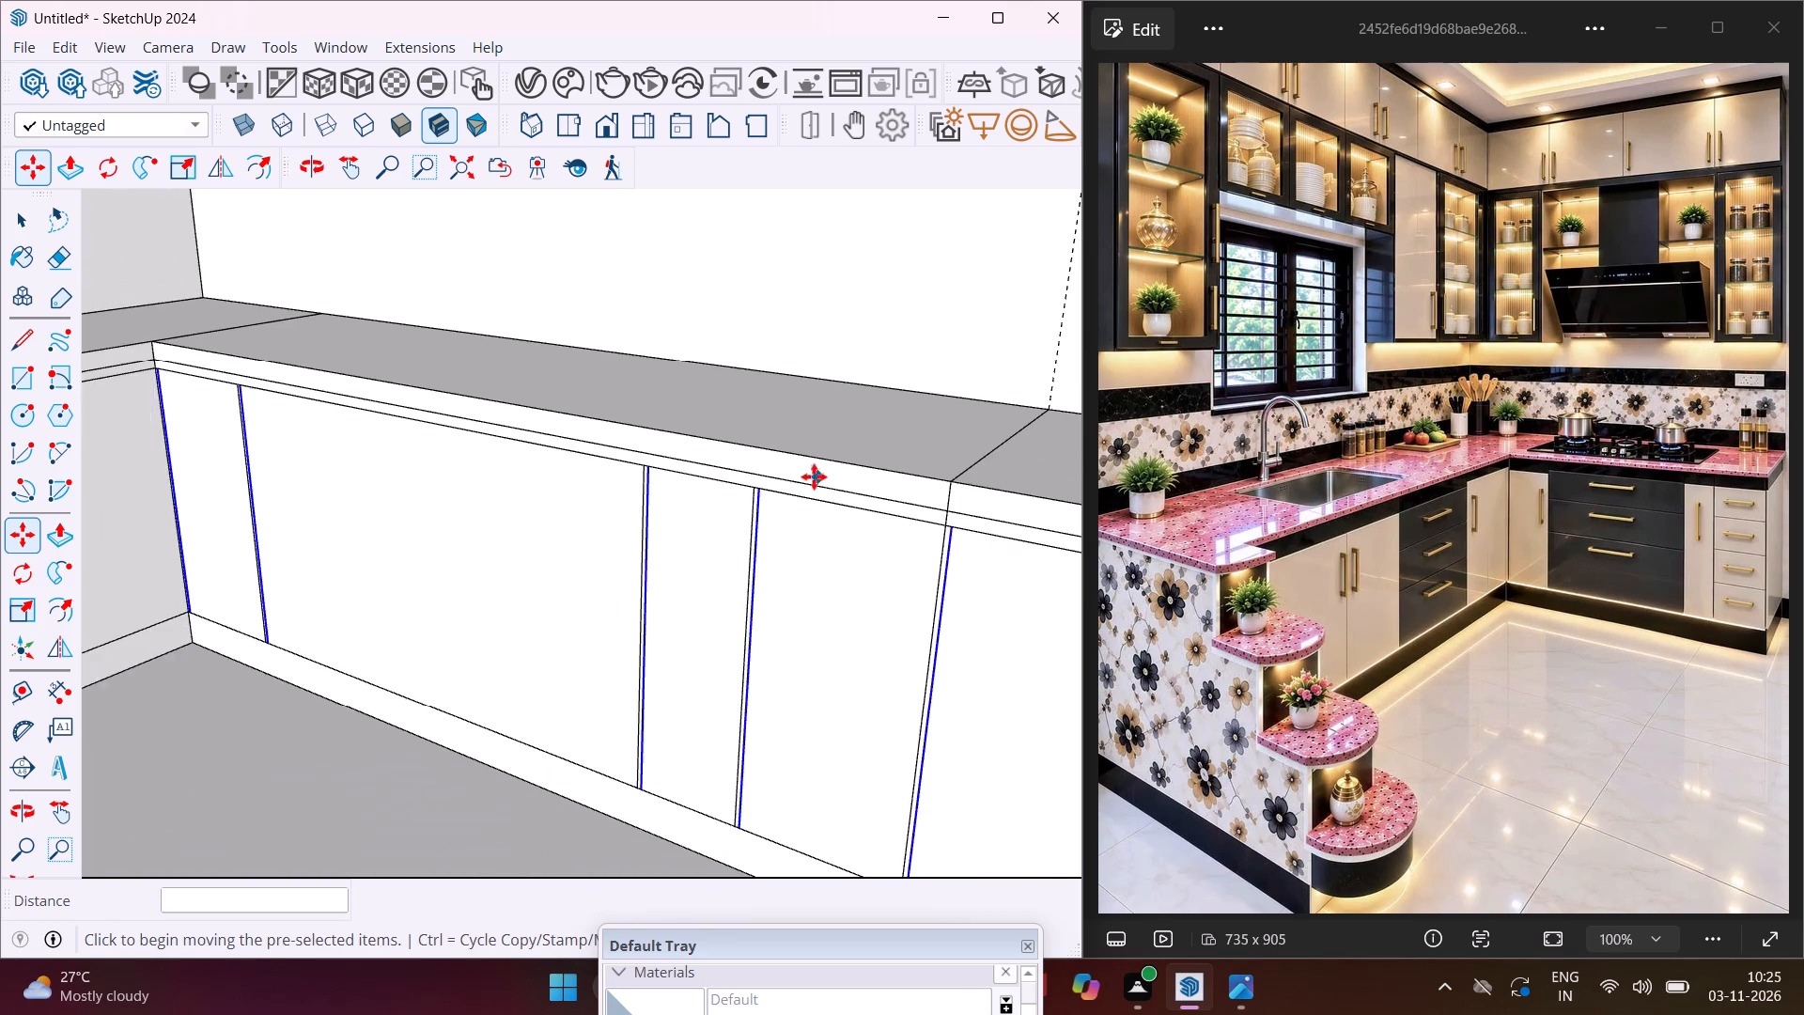
scroll(807, 473, "down", 5)
key("Escape")
key("space")
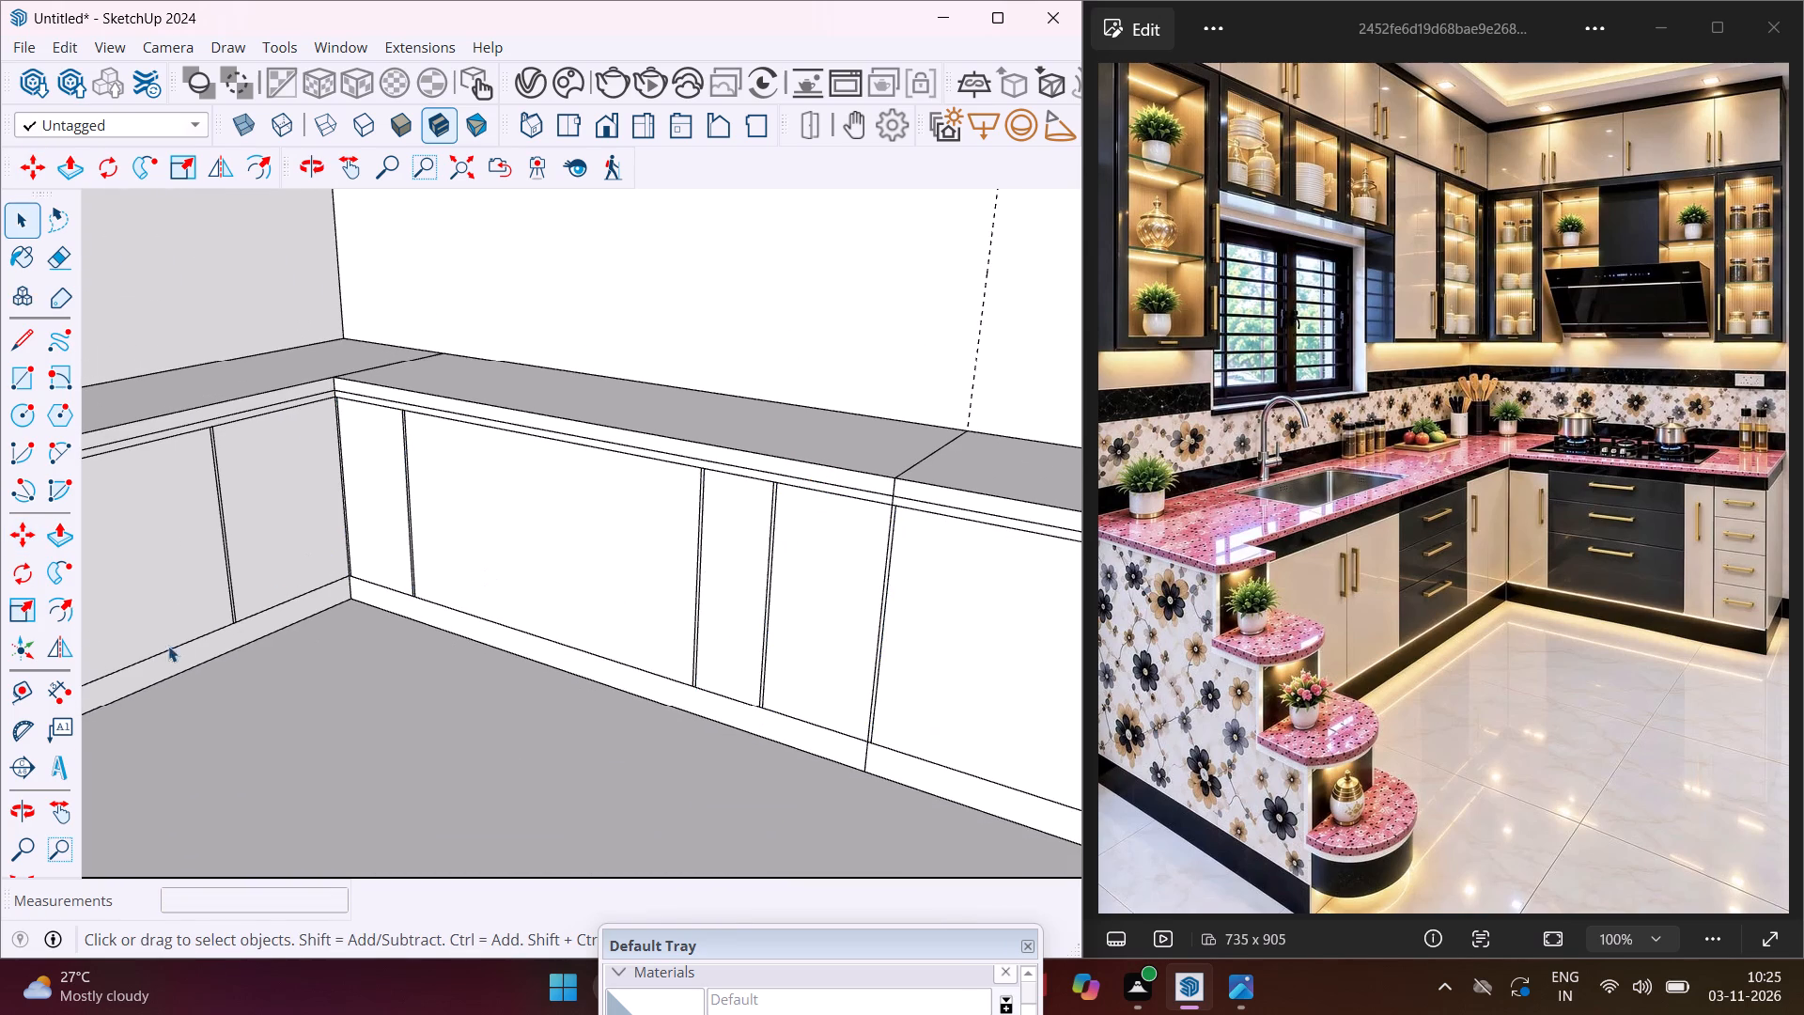
Draw a 4" vertical line across the base band below the back counter's farthest copied divider, and erase the original base segment beside it.
left_click(19, 352)
scroll(932, 821, "up", 3)
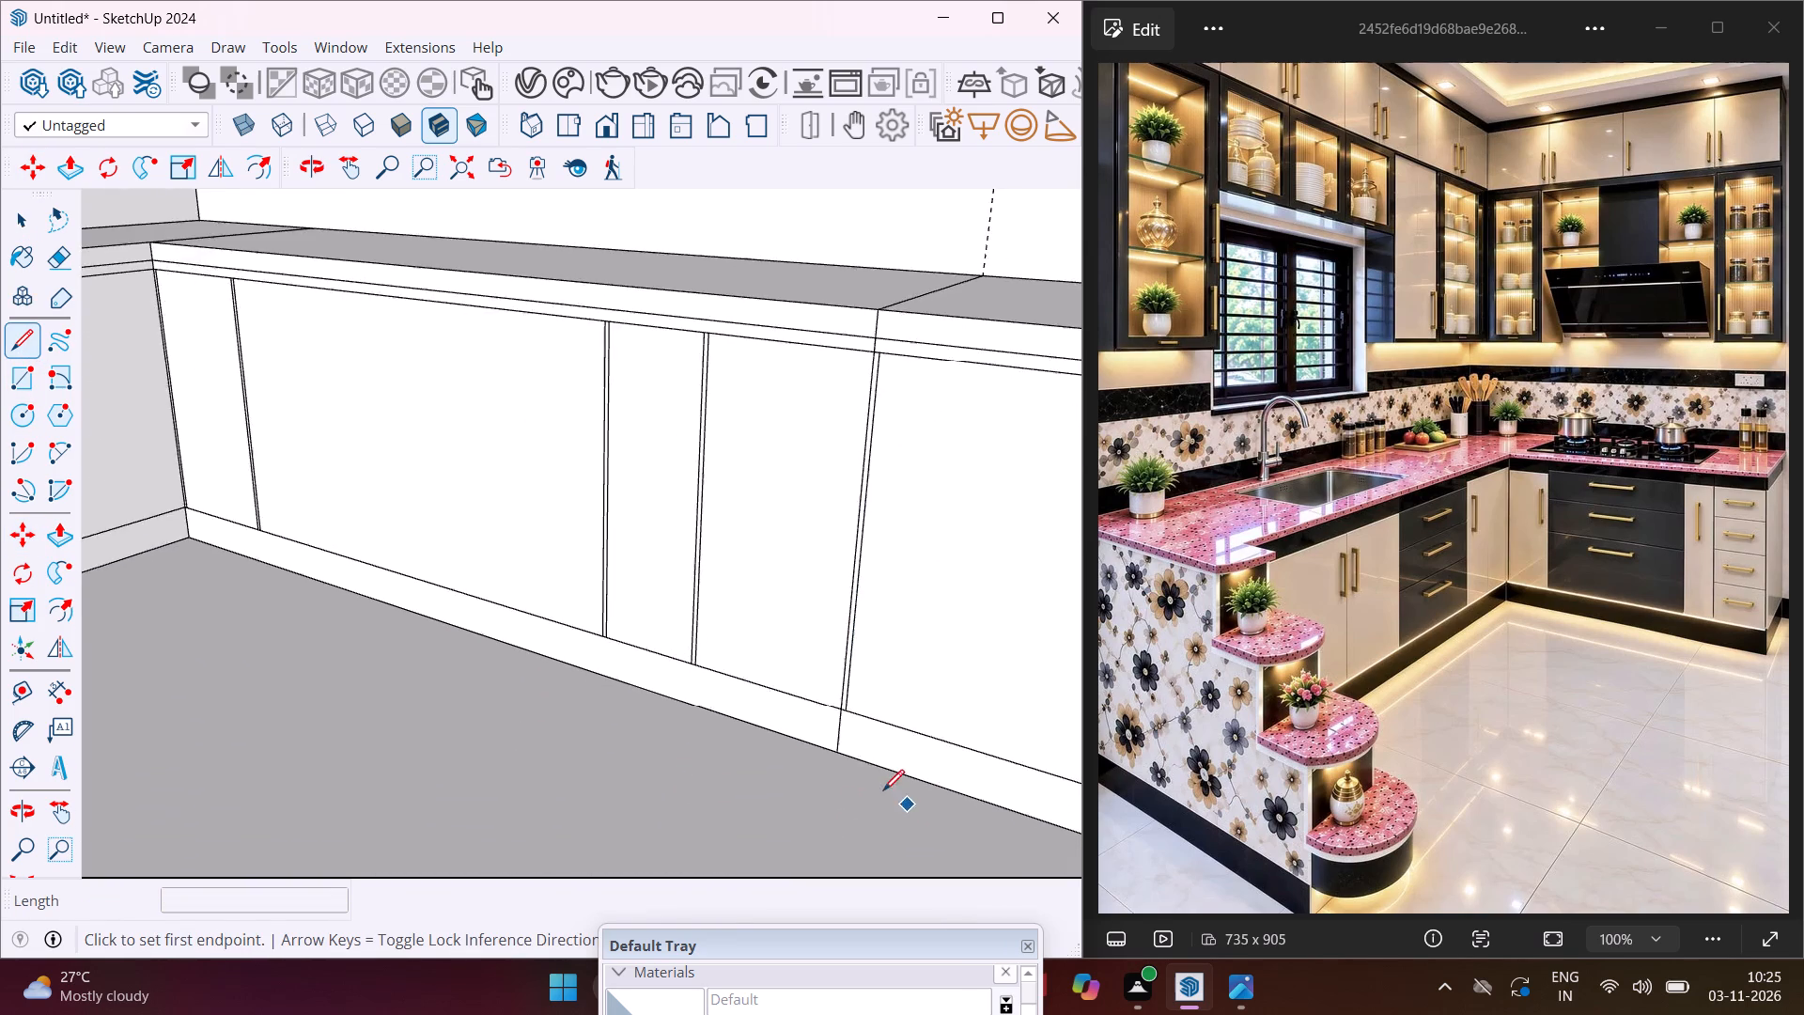
scroll(883, 790, "up", 6)
left_click(835, 682)
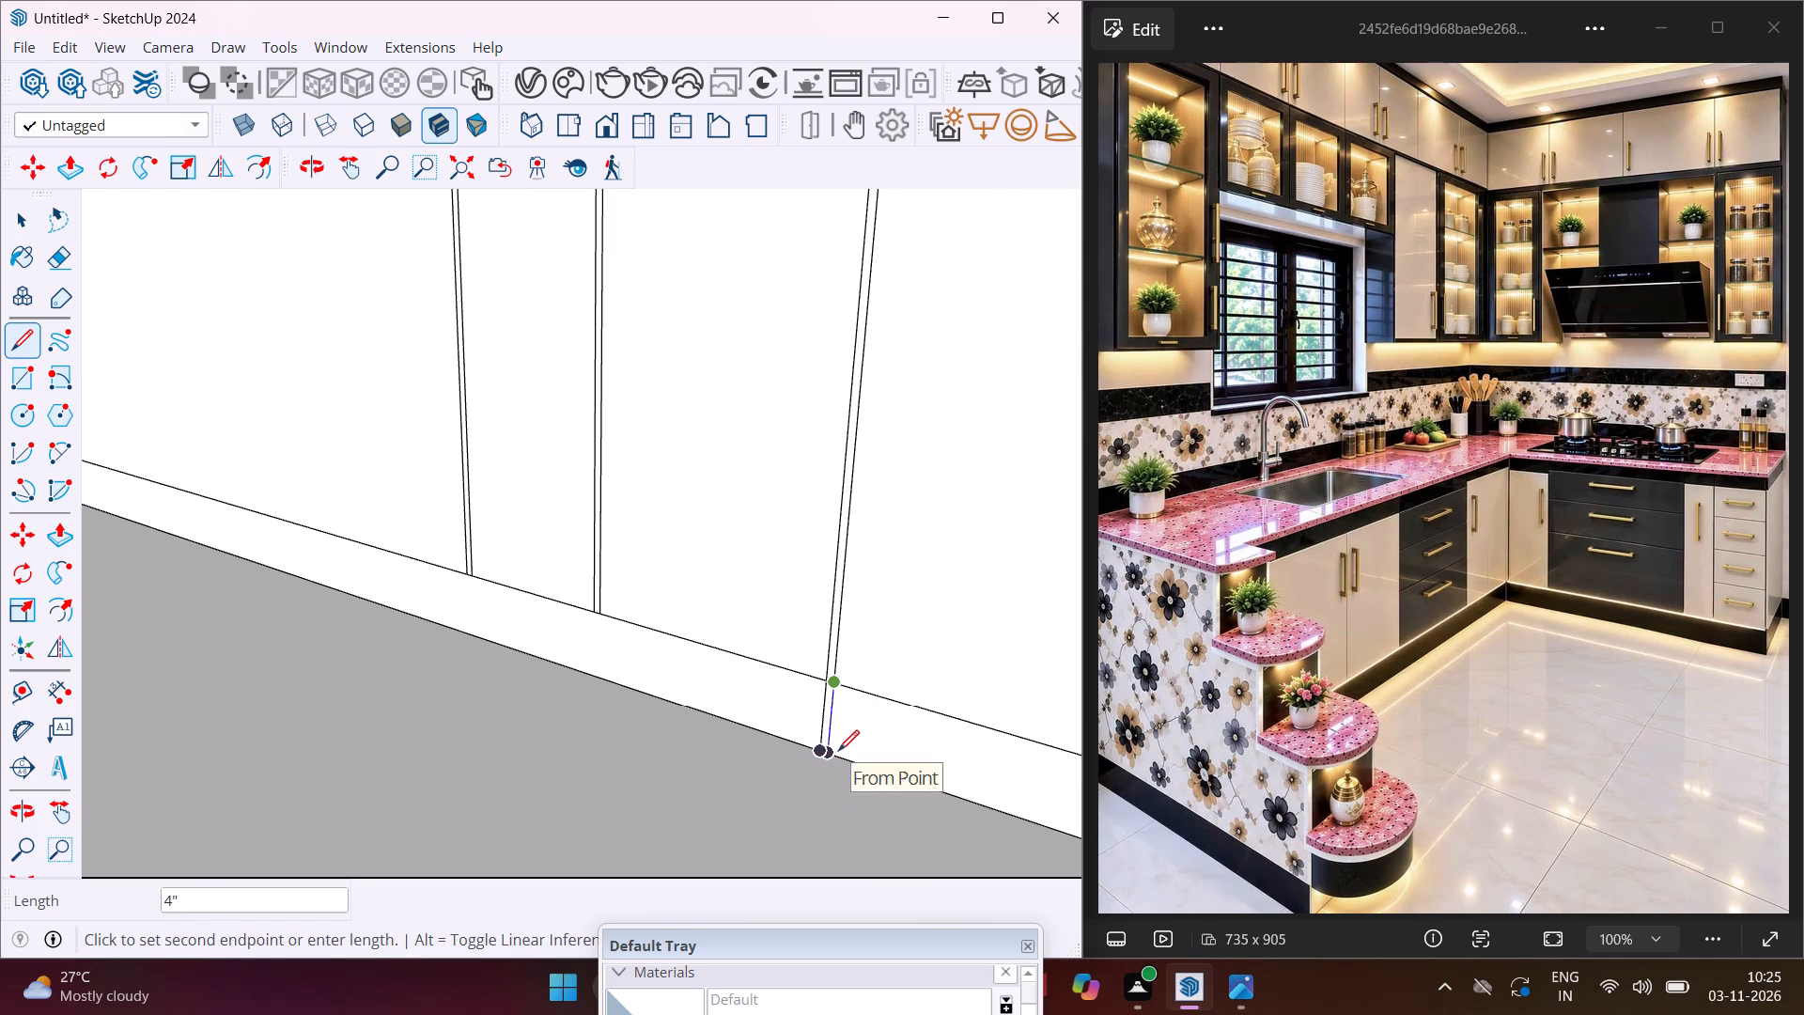
left_click(838, 751)
key("Escape")
key("space")
key("e")
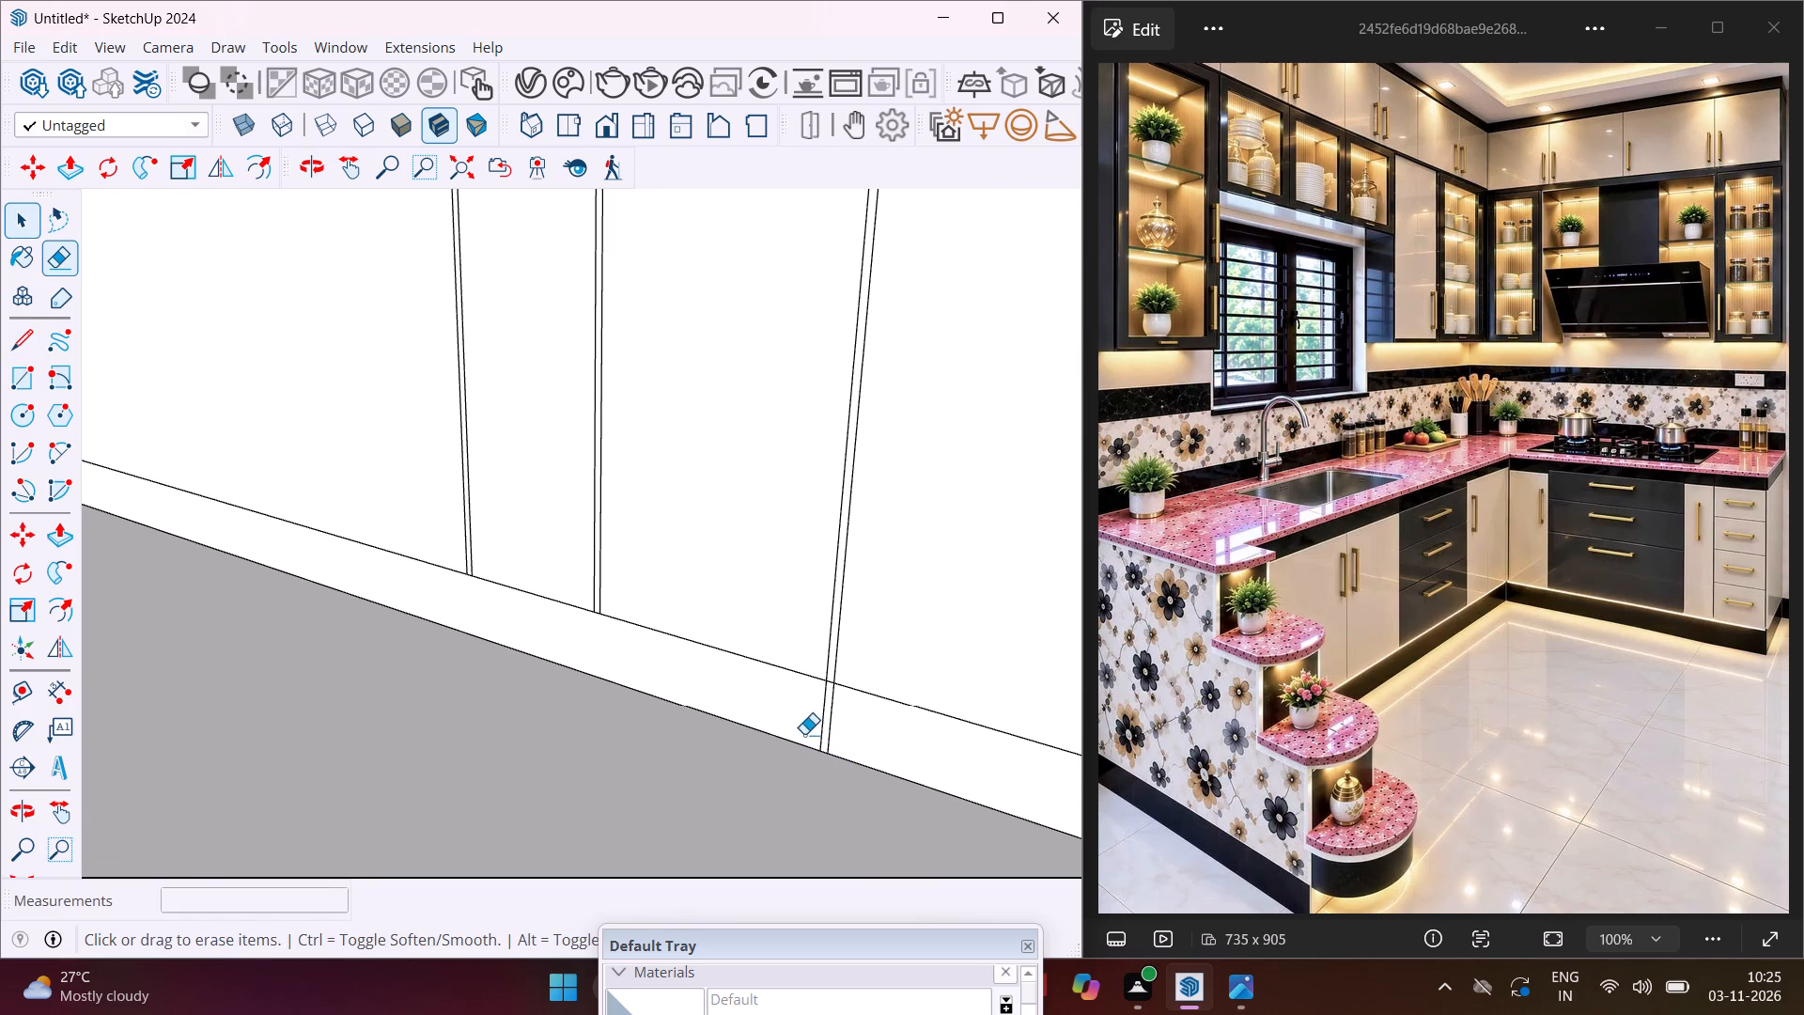
left_click(821, 719)
scroll(764, 736, "down", 4)
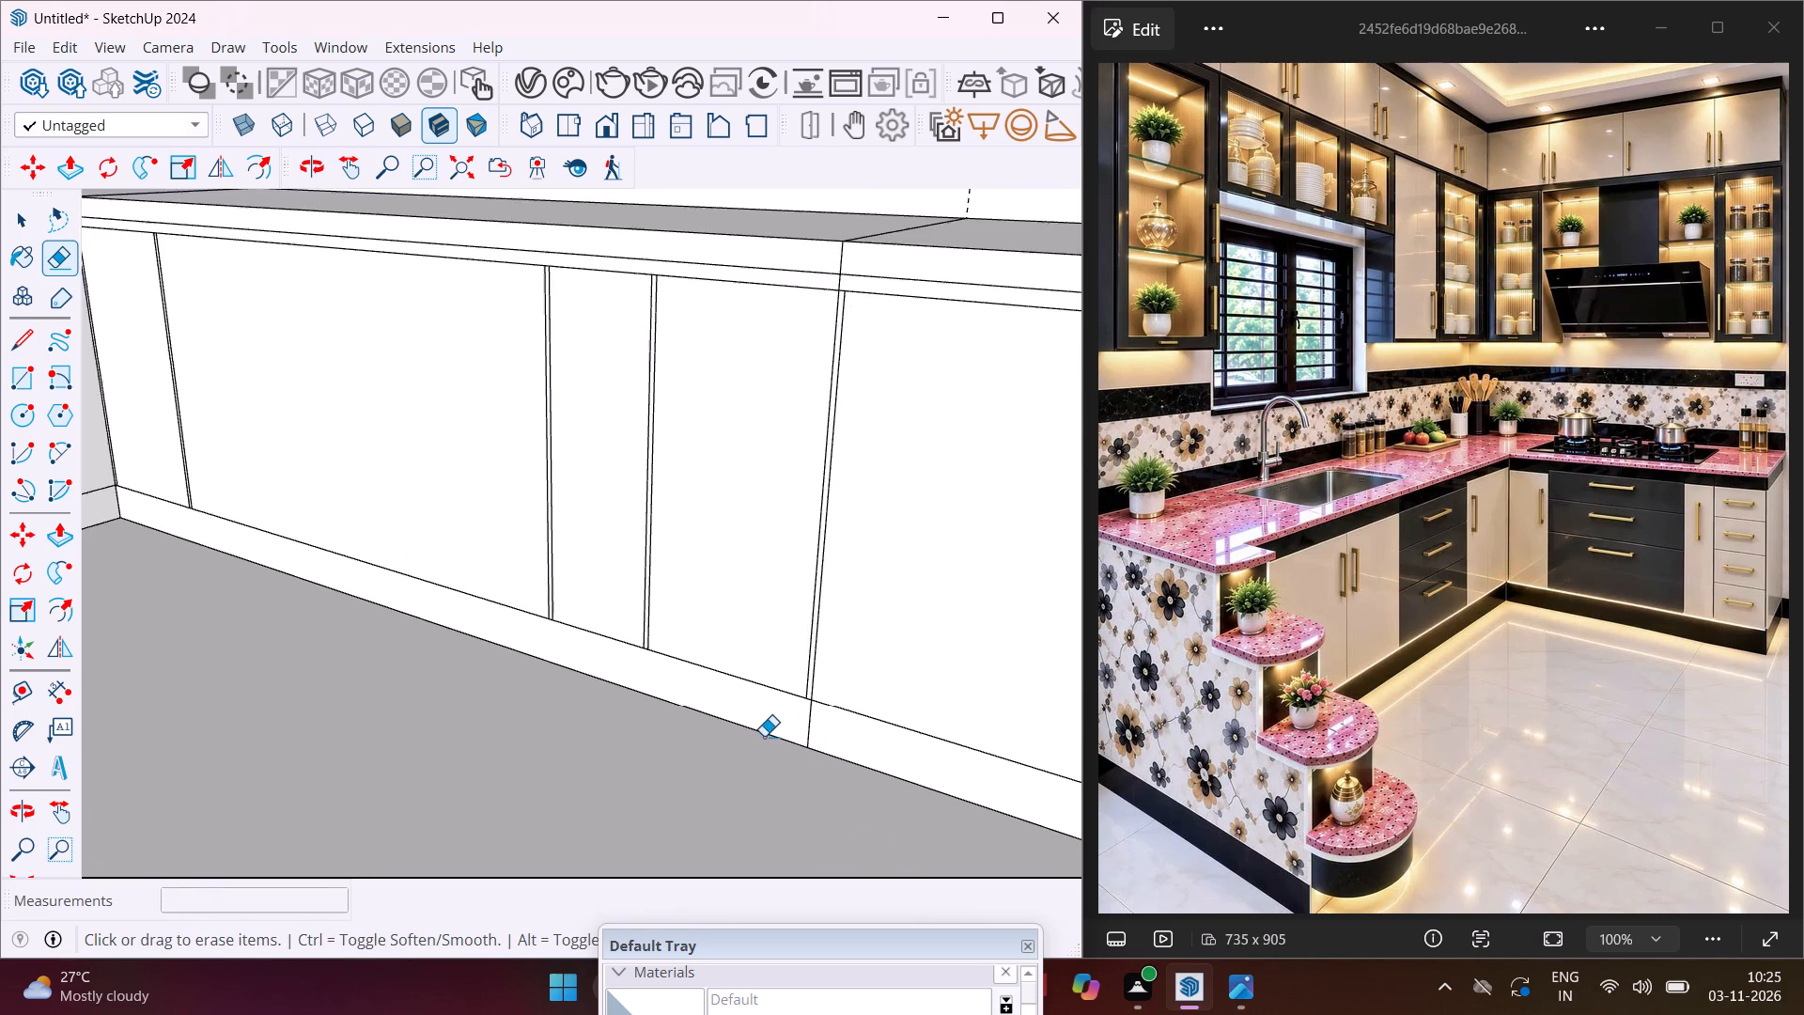
scroll(759, 736, "down", 7)
key("Escape")
key("space")
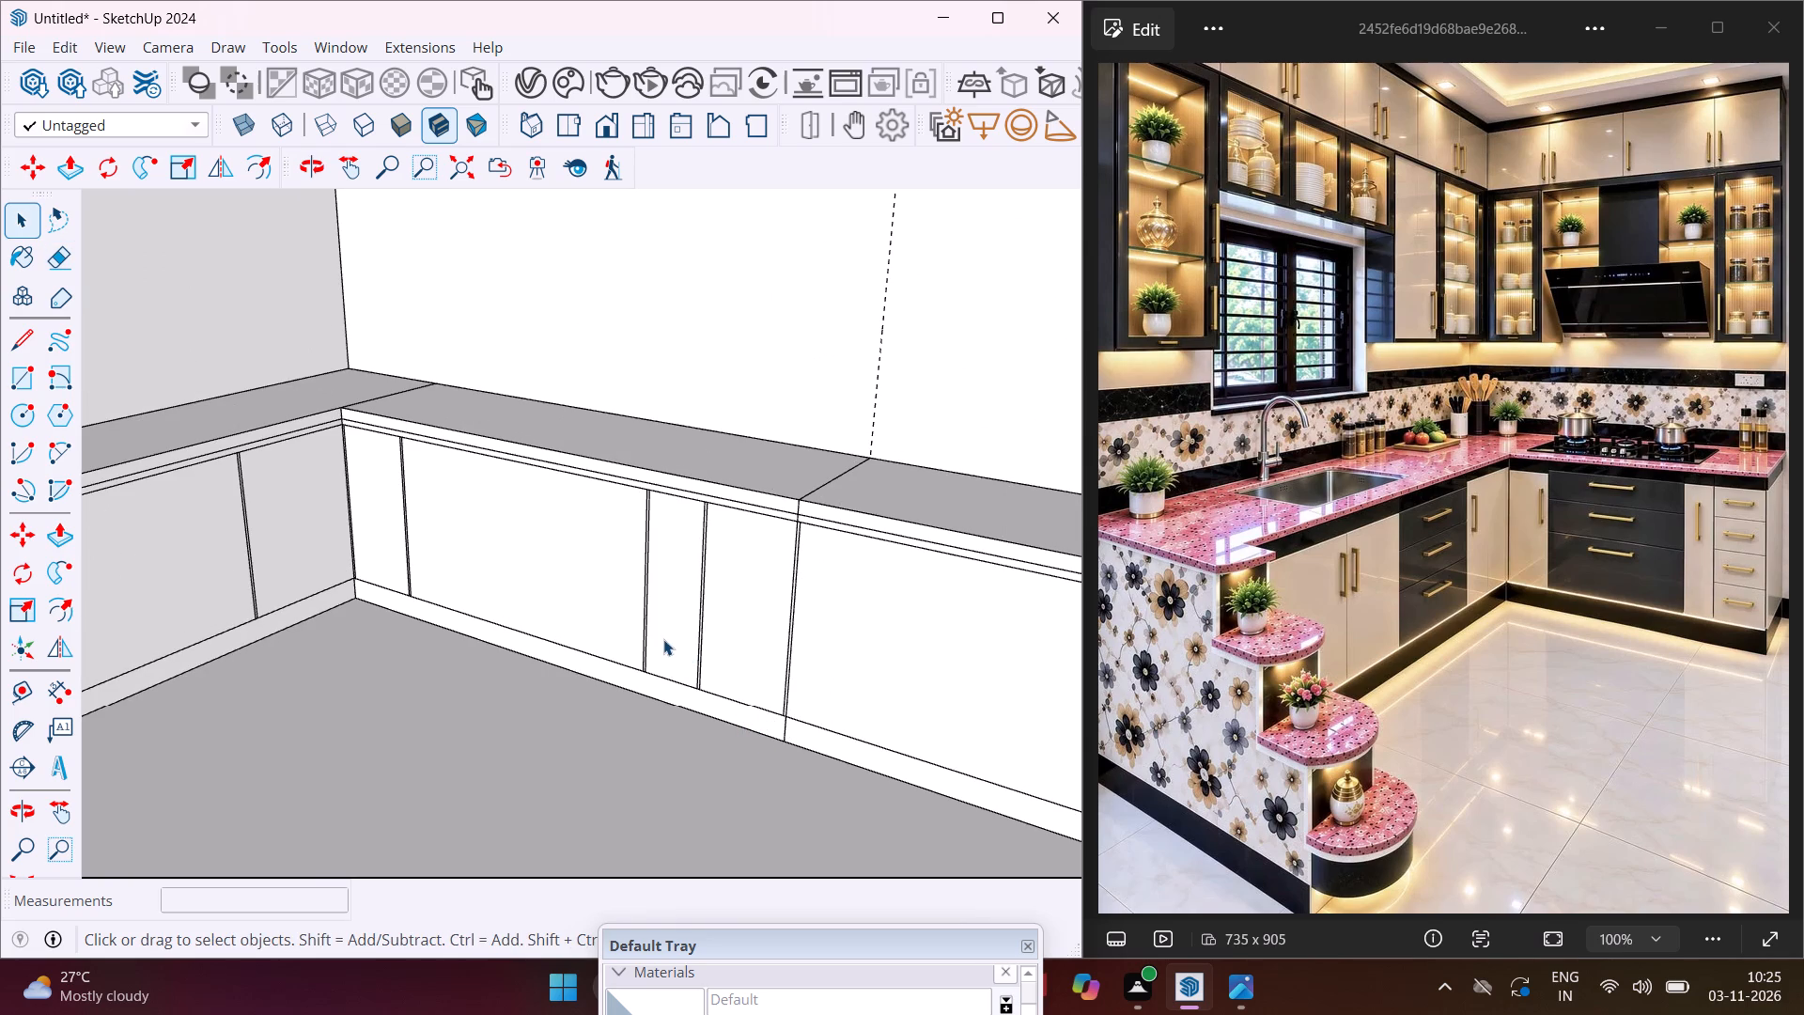
Erase the vertical line segments crossing the two bands on the back counter's front edge, below the countertop's crossing line.
scroll(811, 493, "up", 8)
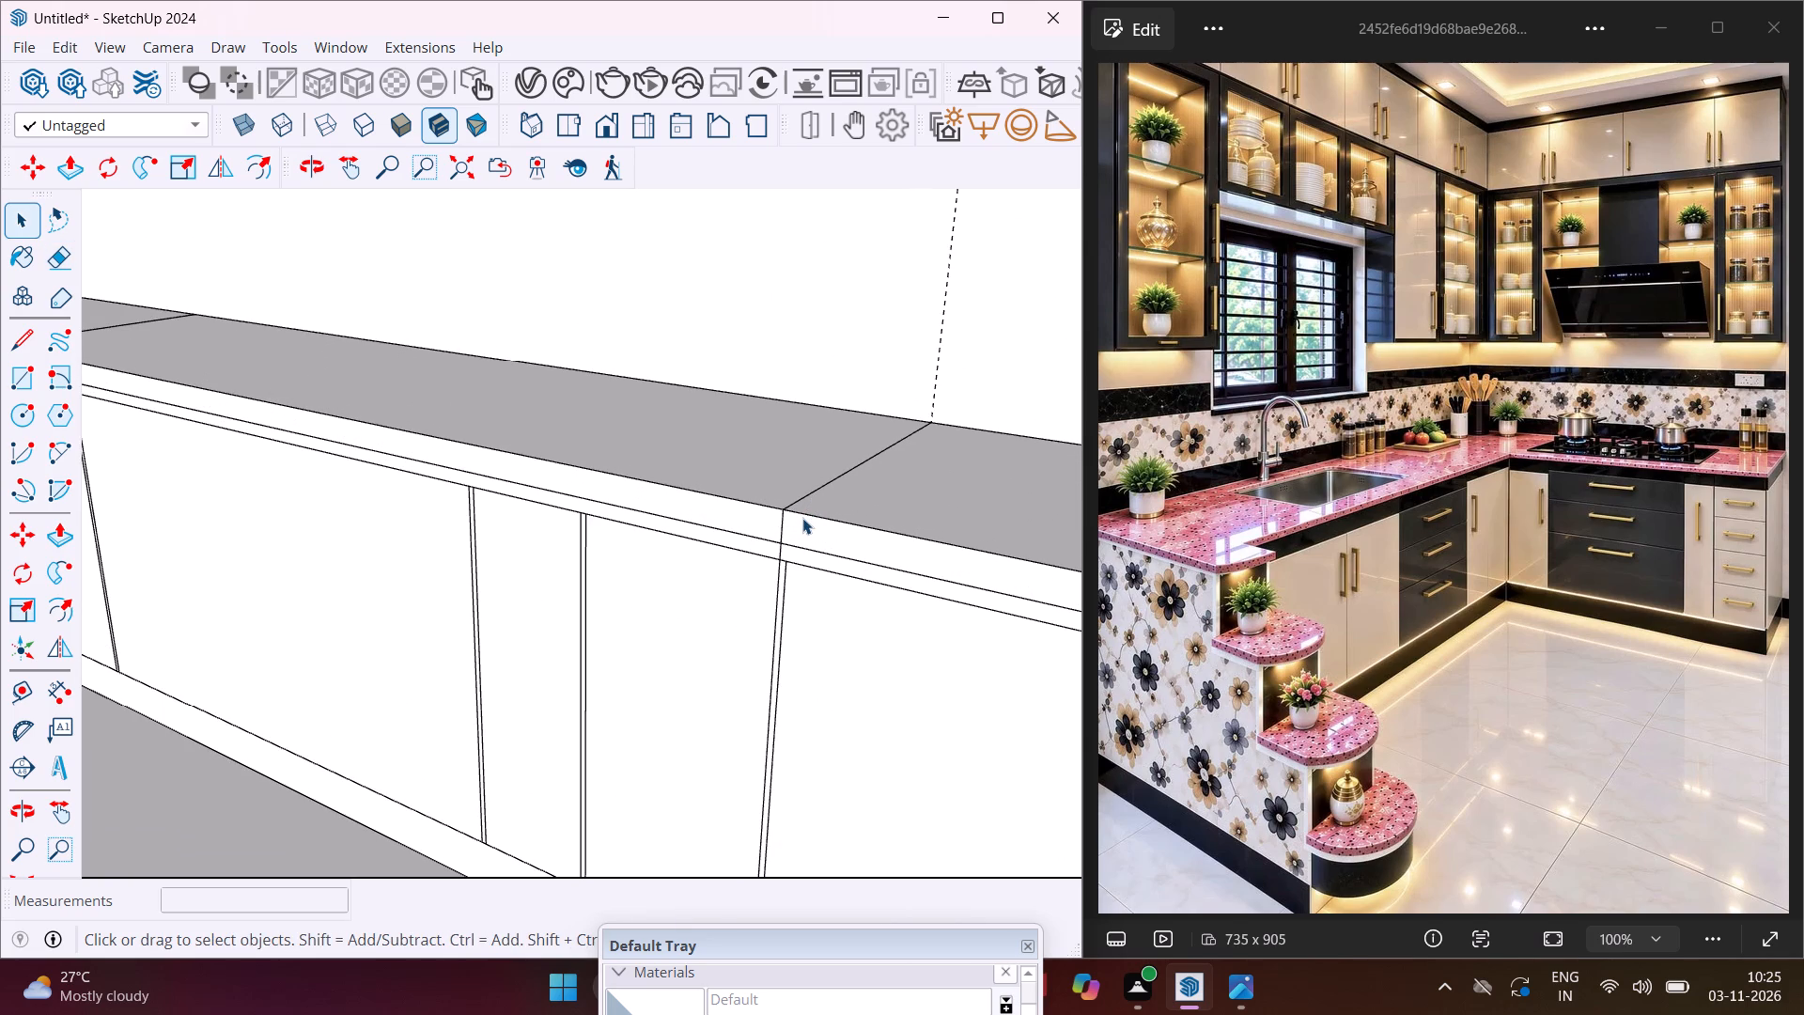
key("e")
scroll(776, 553, "up", 5)
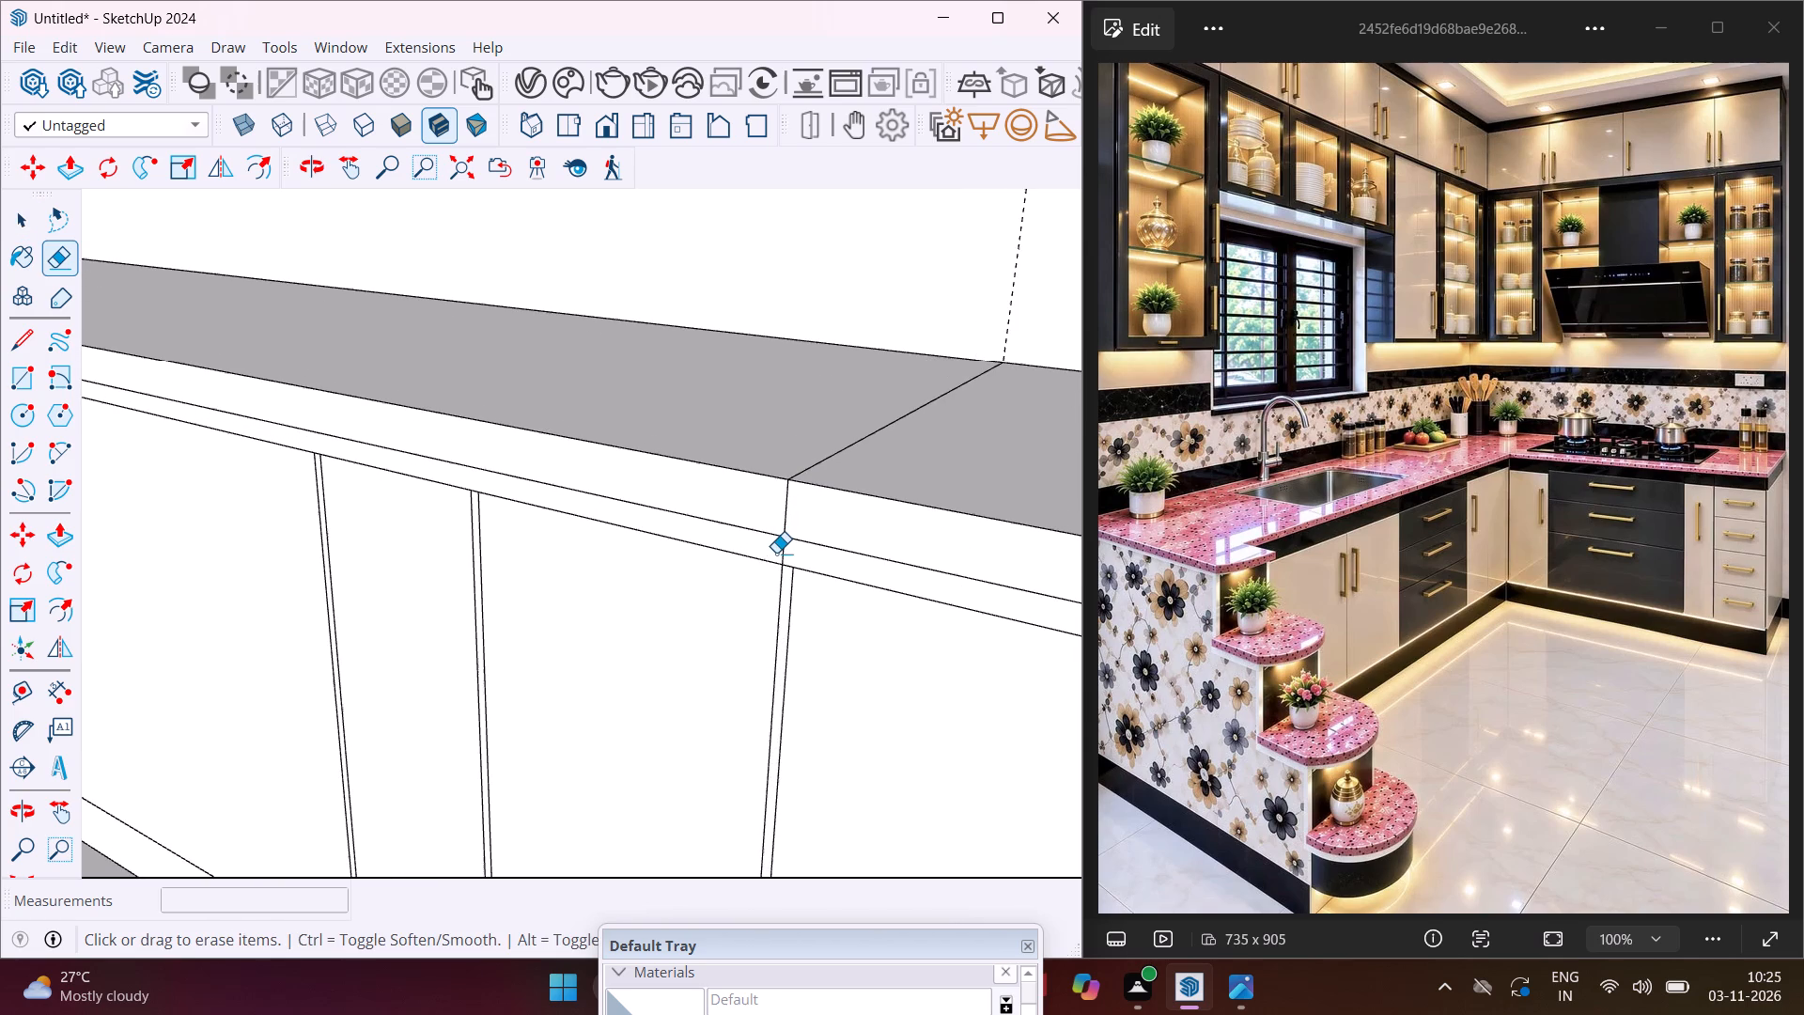
left_click(780, 553)
left_click(780, 553)
left_click(785, 521)
key("Escape")
key("space")
scroll(746, 588, "down", 8)
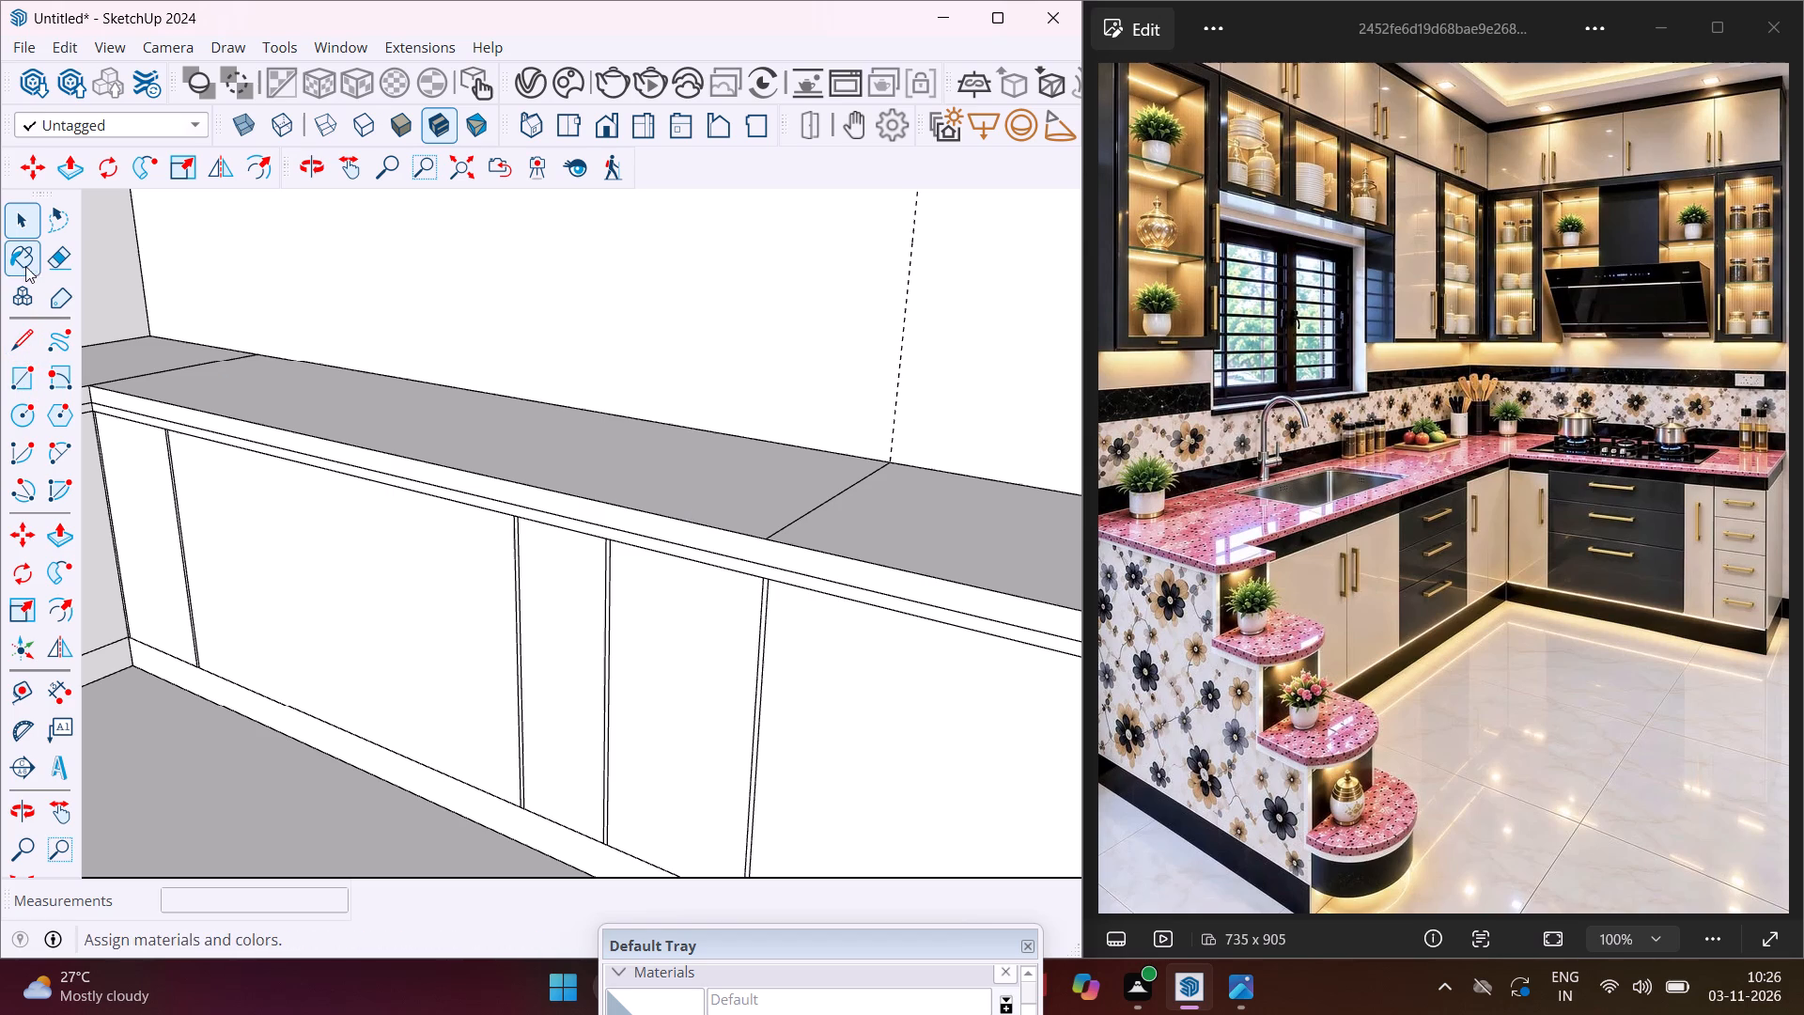
Place a vertical guide on the back wall 0.4" from the existing vertical guide, on the side away from the inner corner.
left_click(17, 686)
scroll(885, 402, "up", 5)
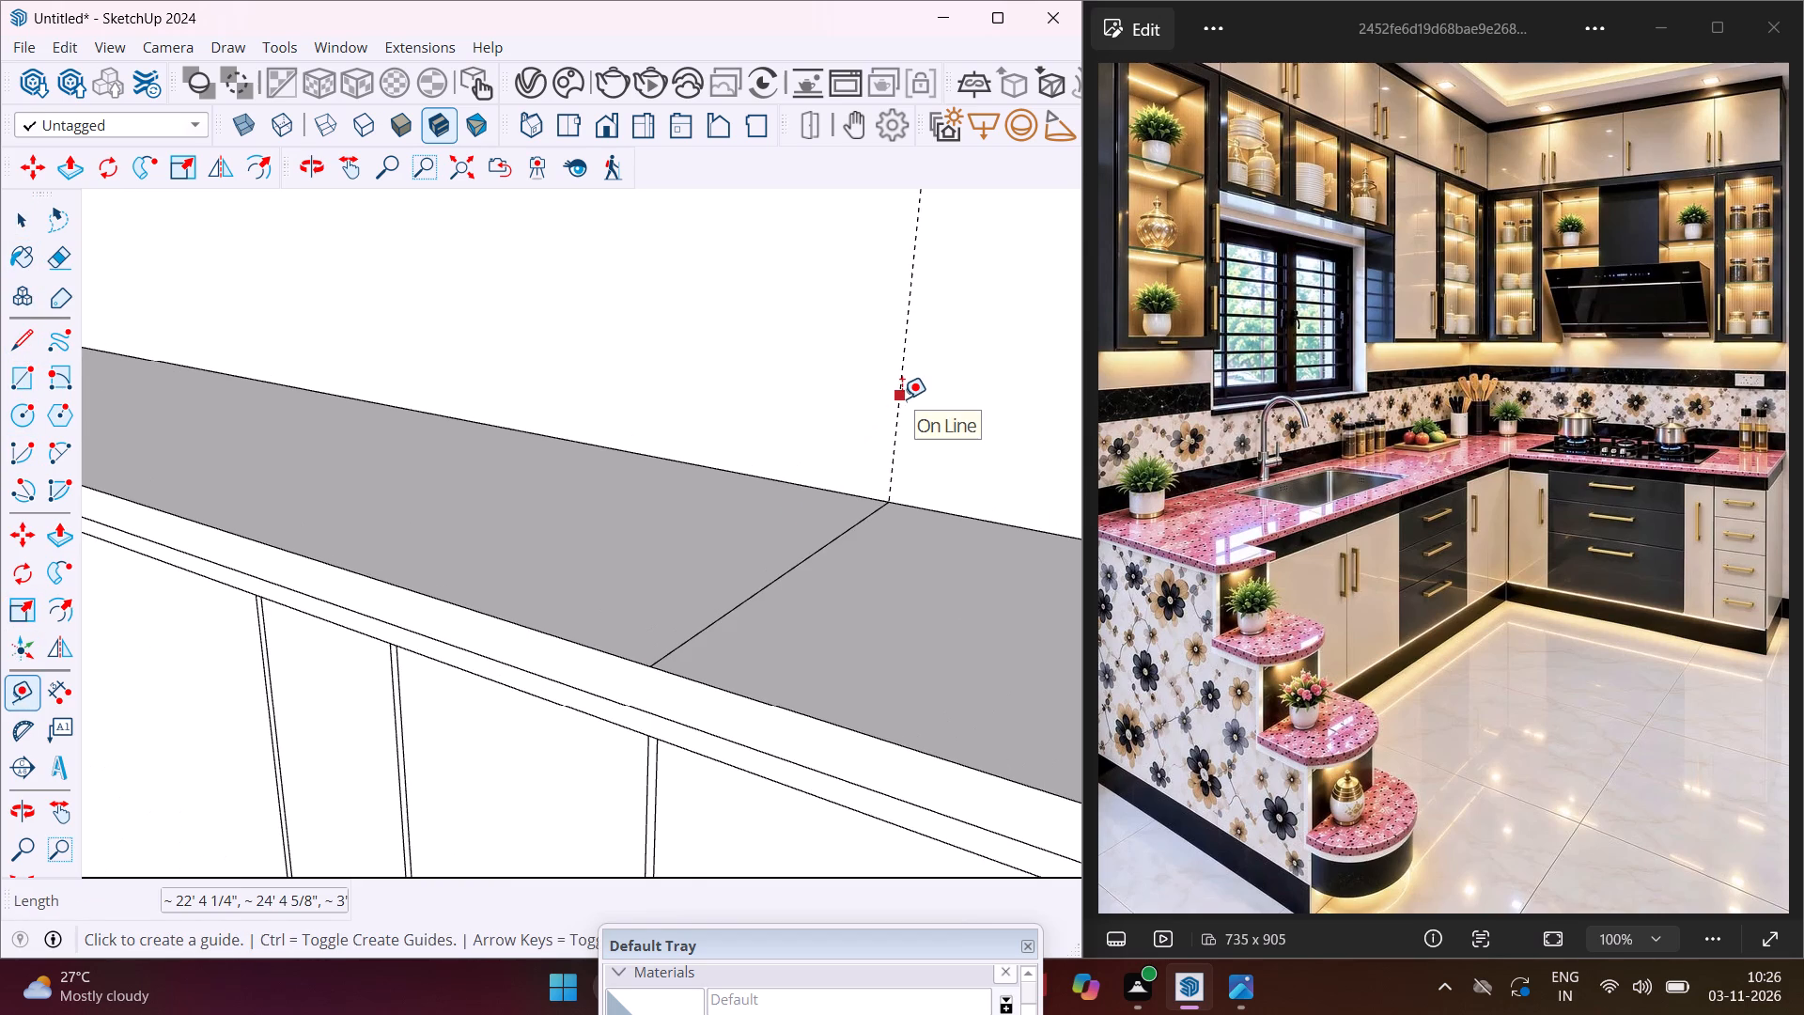
left_click(902, 398)
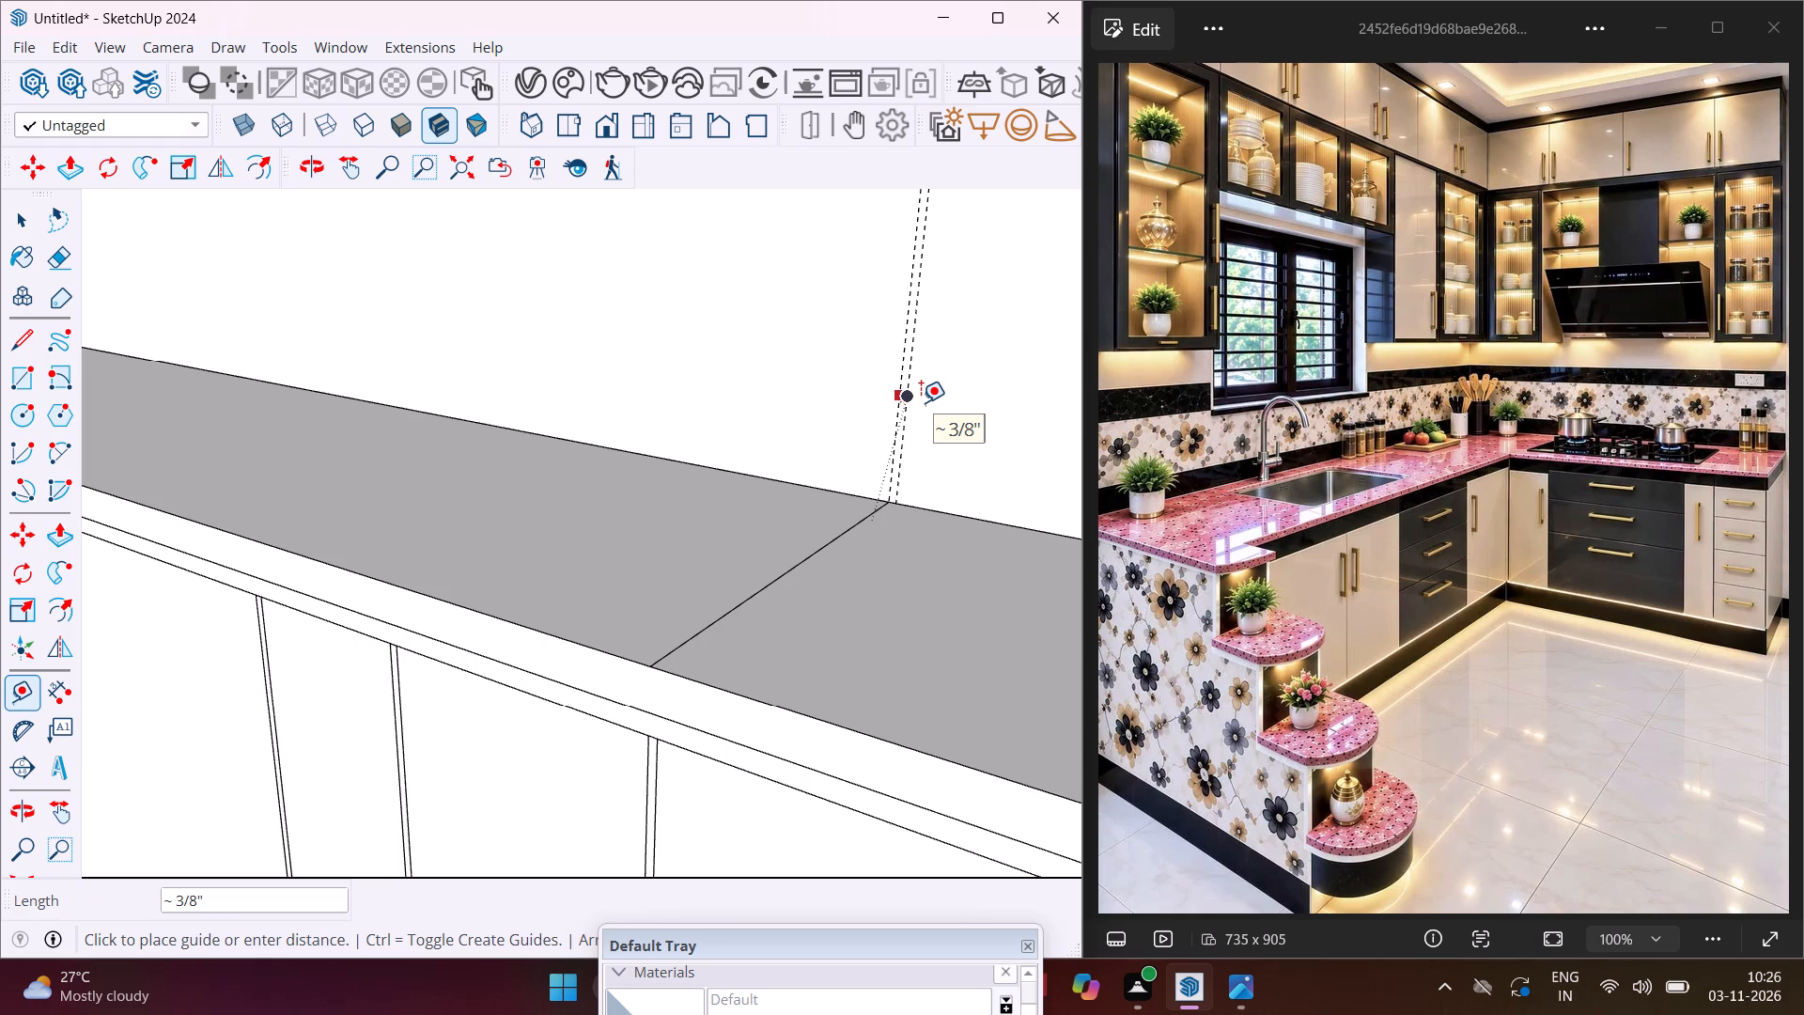
key("9")
key("BackSpace")
type(".4\"")
key("Return")
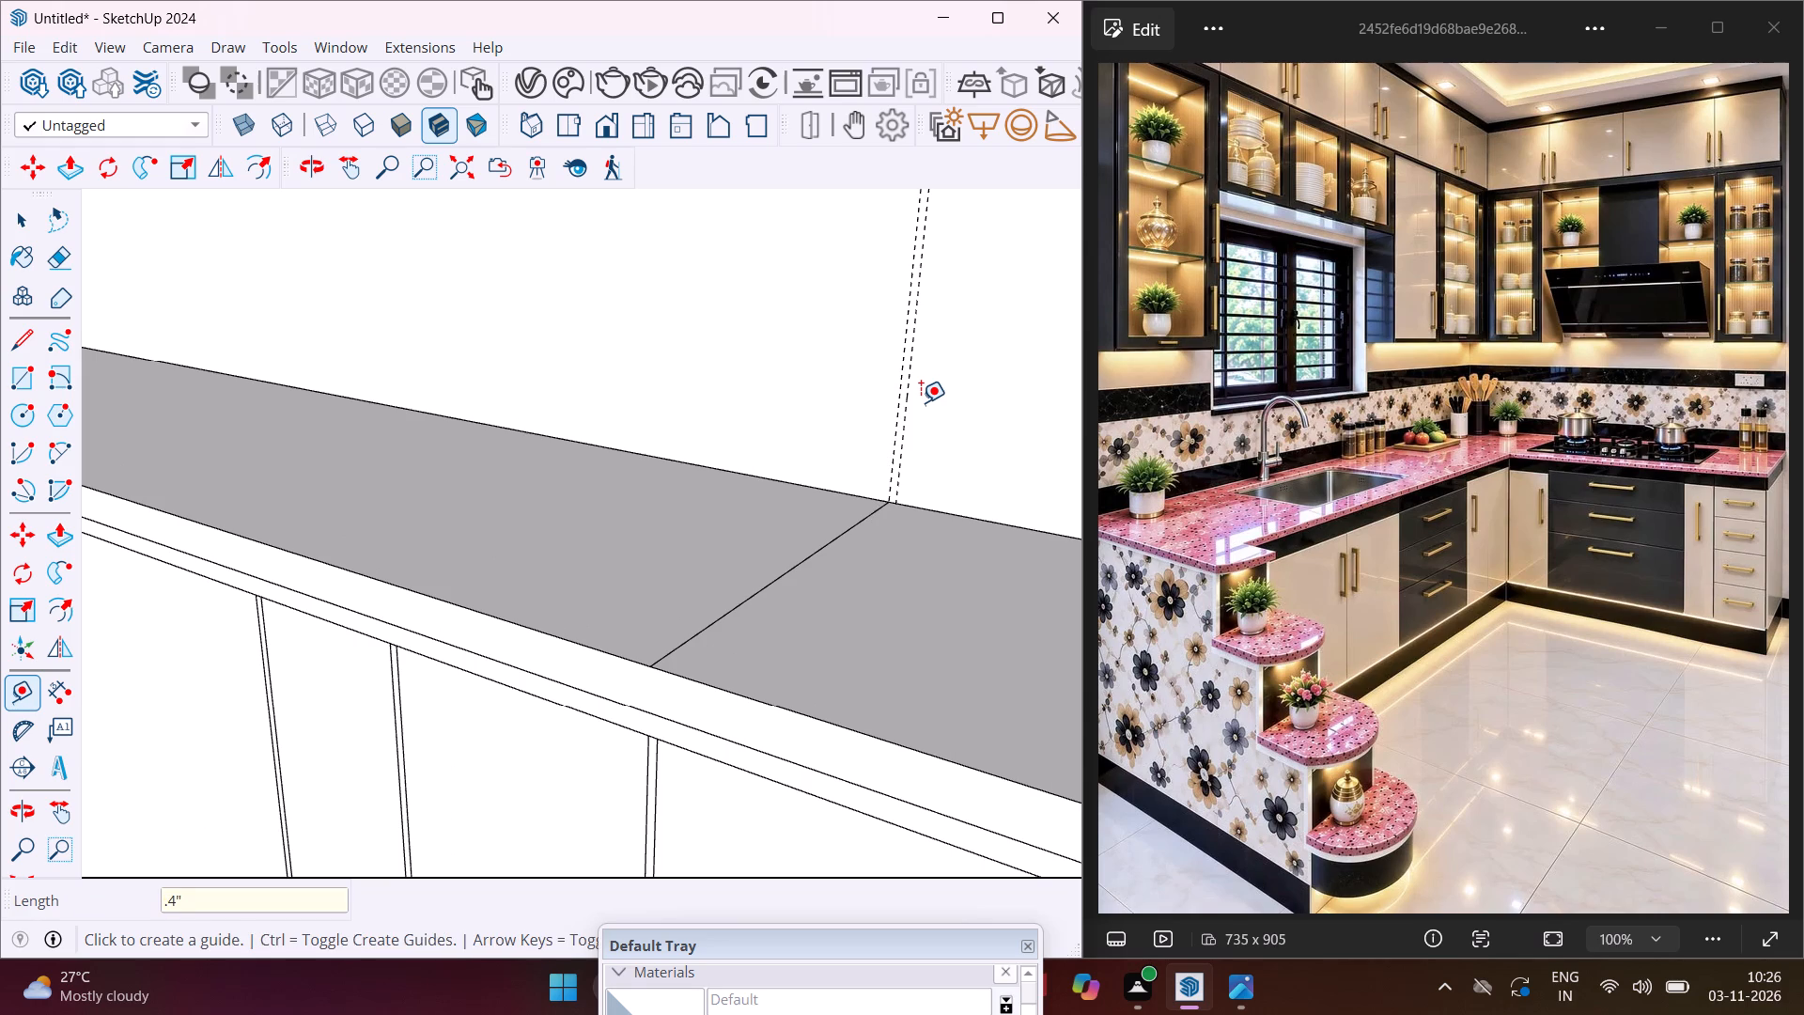
scroll(925, 403, "down", 6)
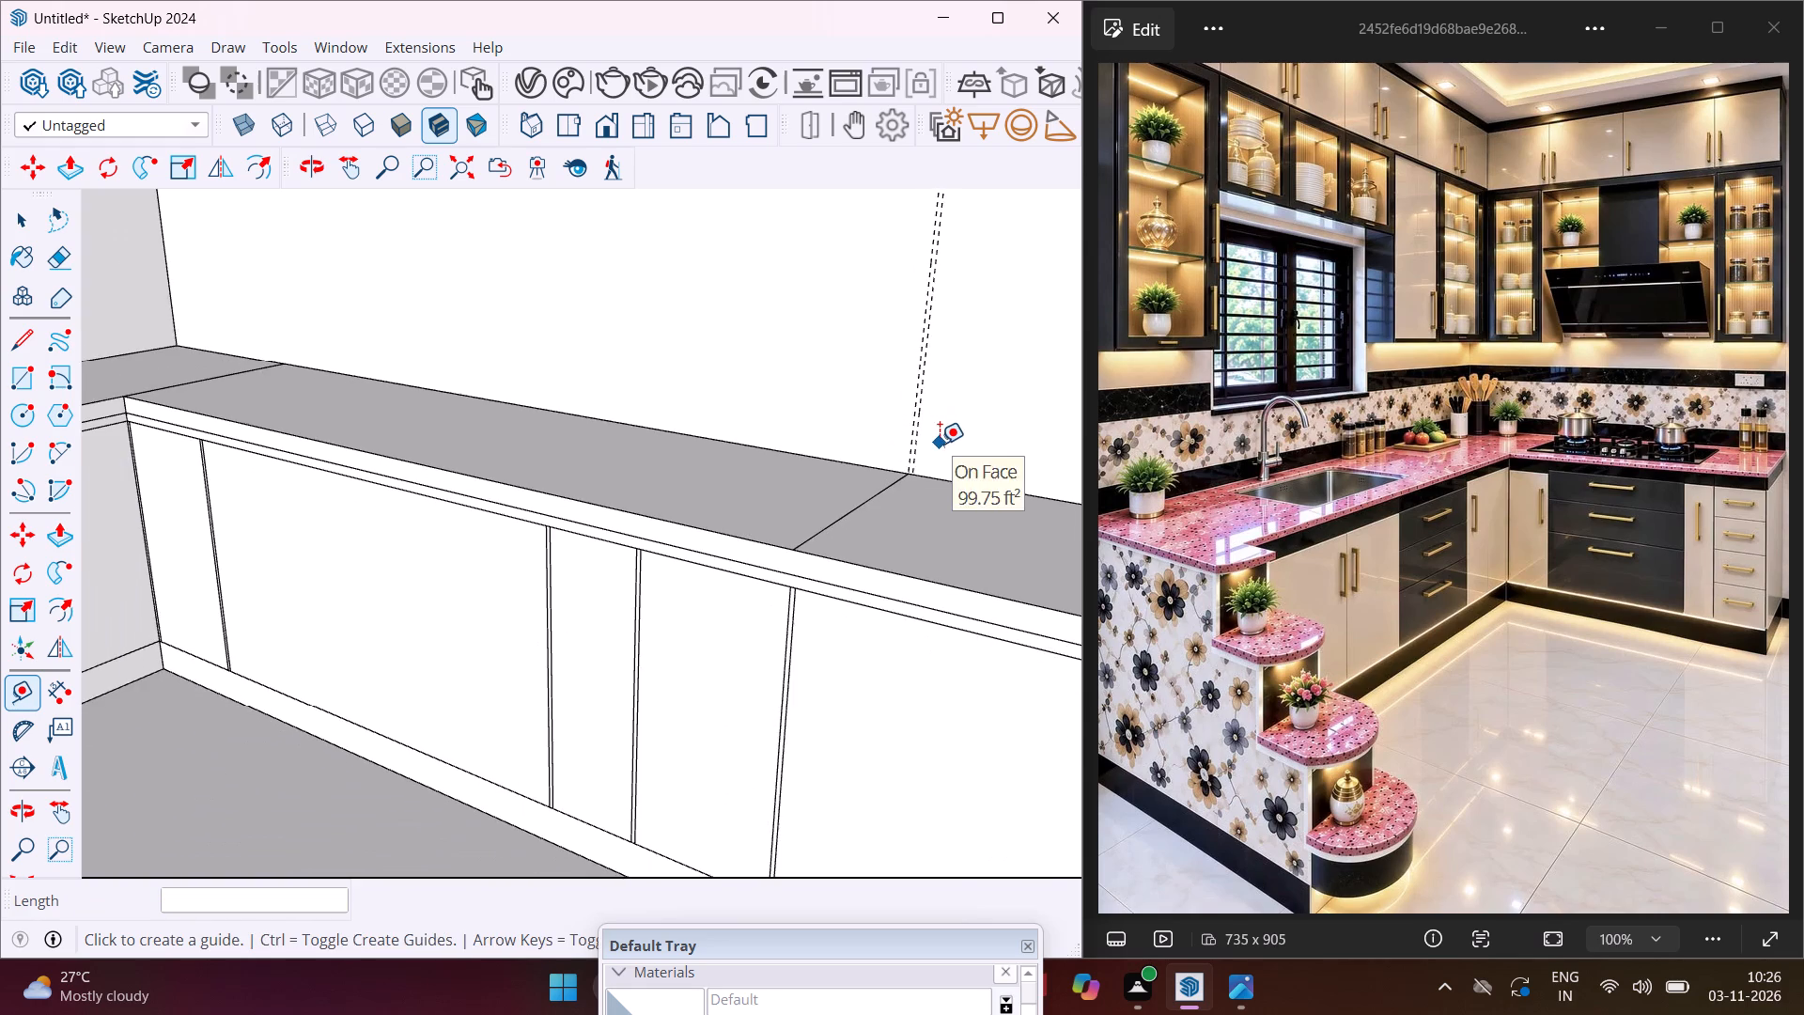
scroll(940, 444, "down", 15)
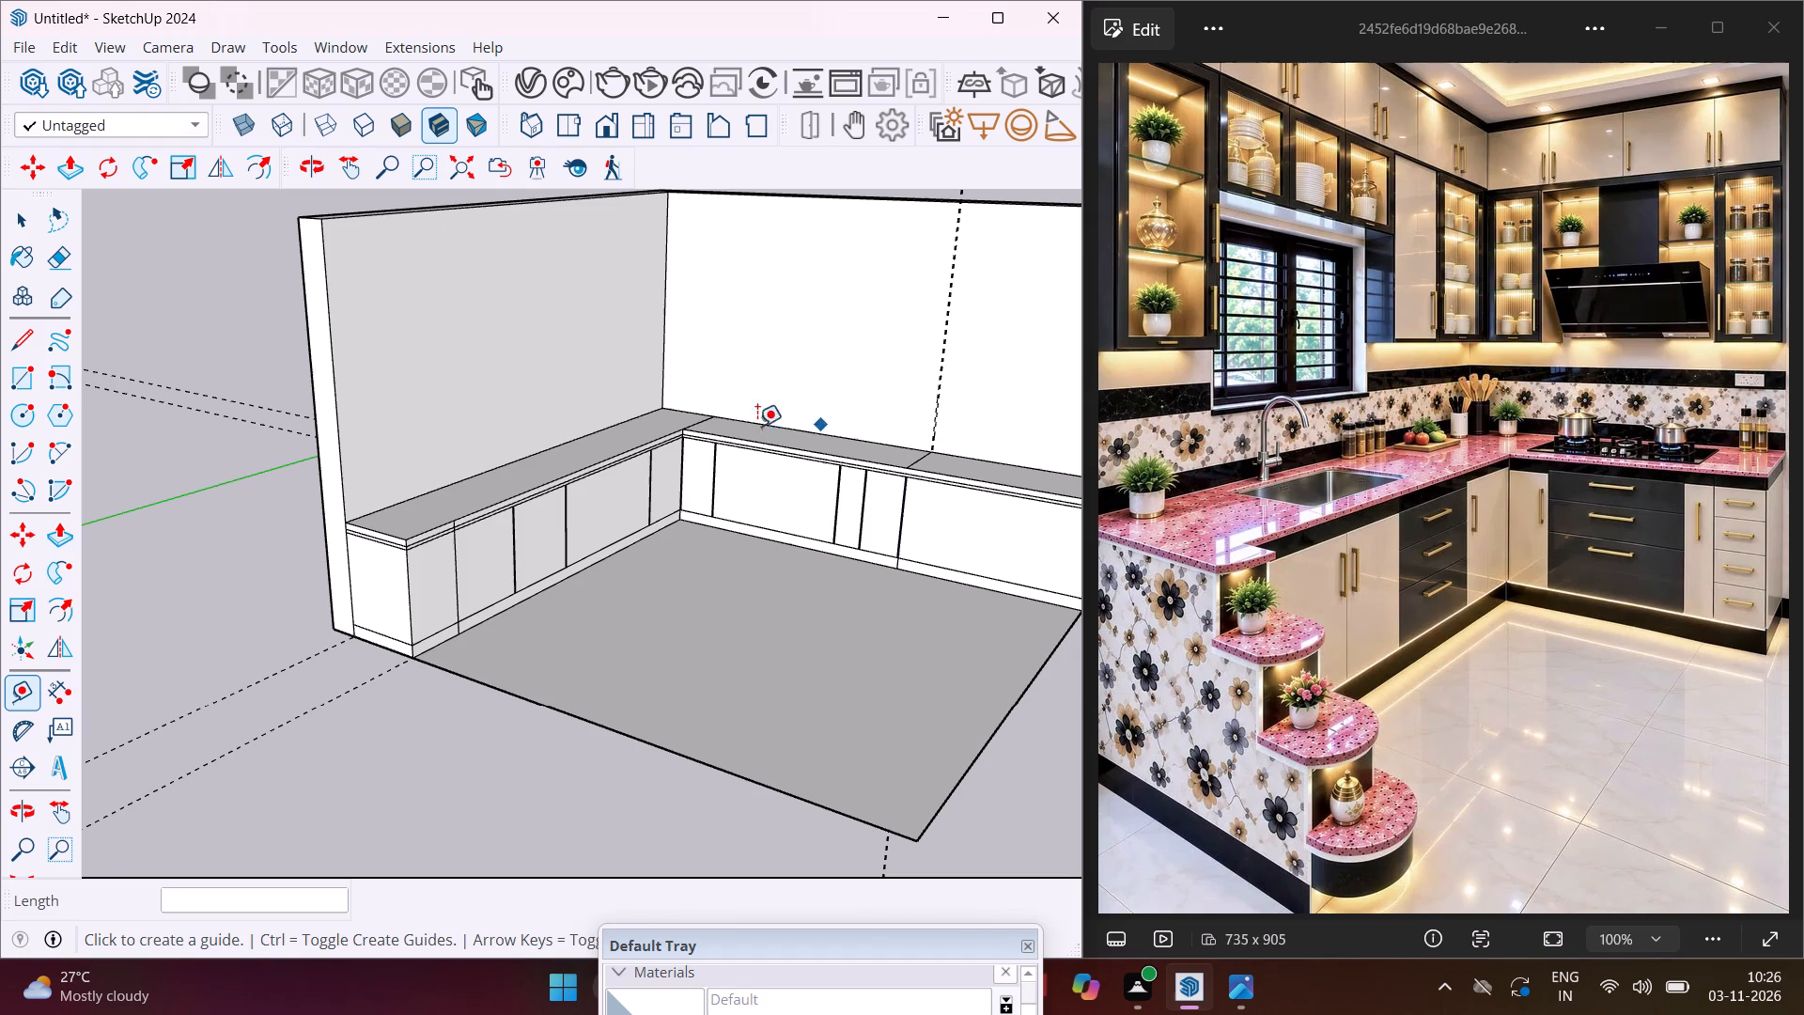
middle_click_drag(490, 420, 259, 492)
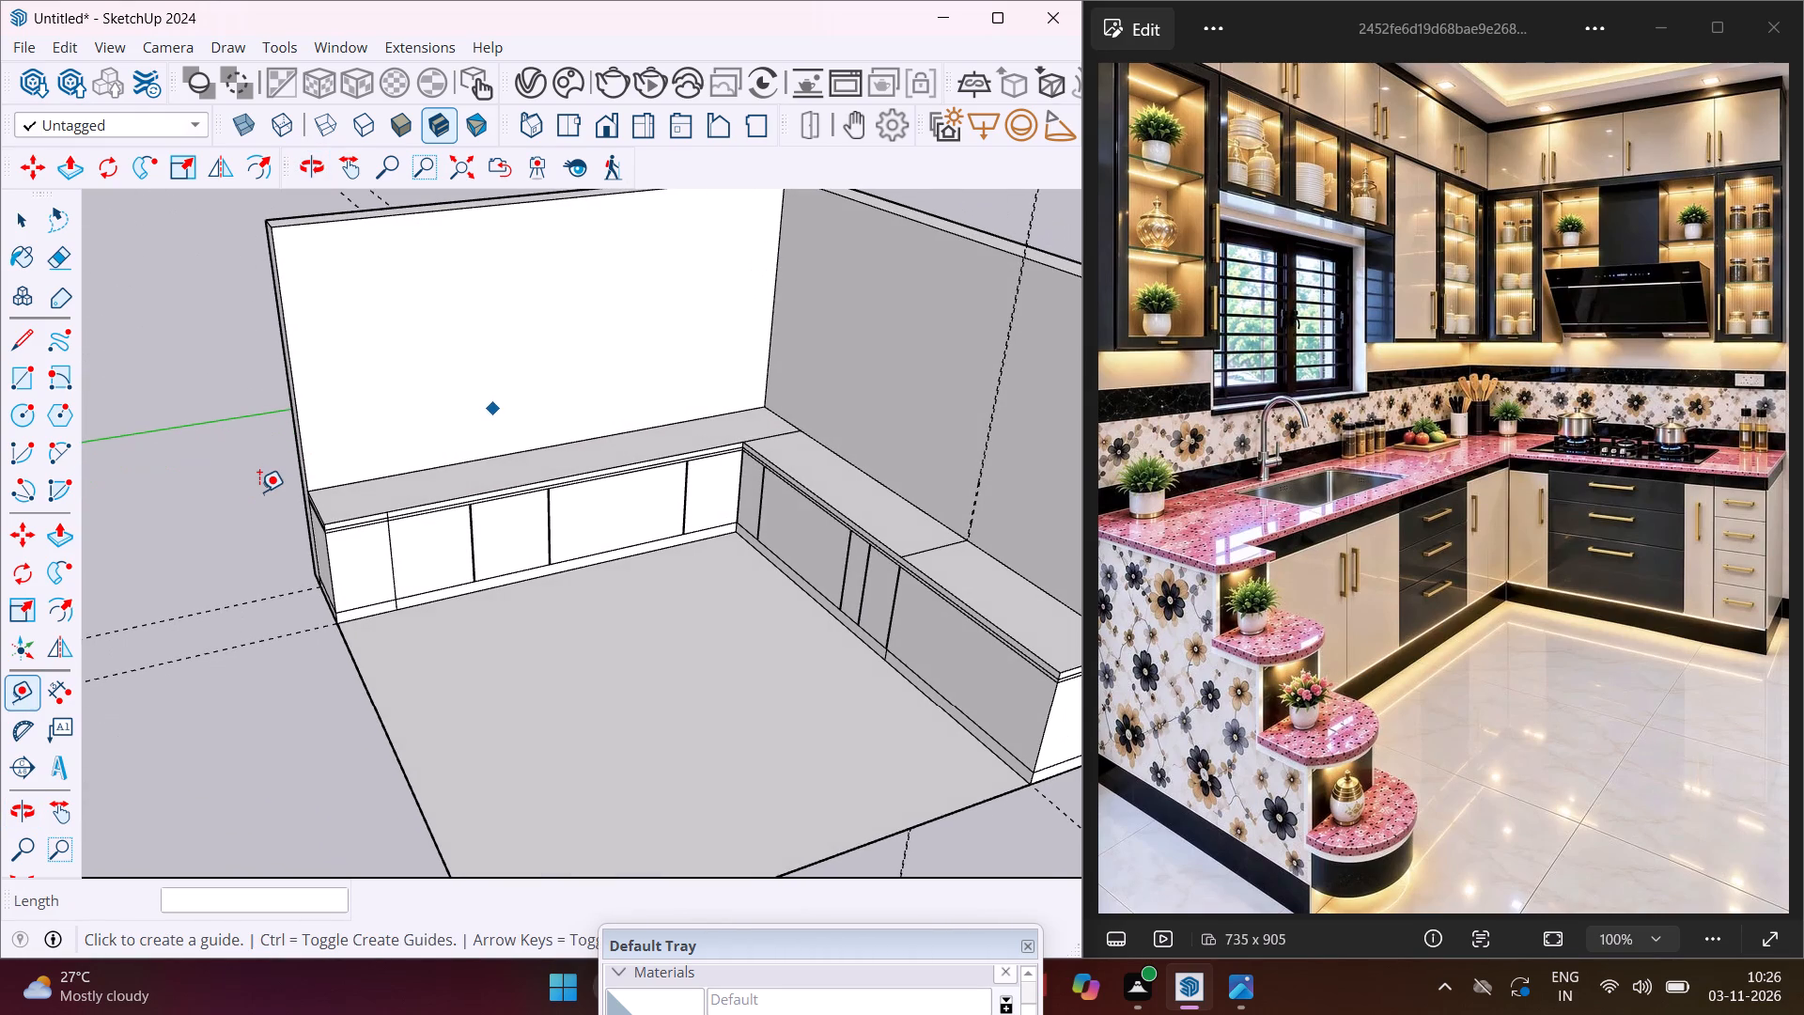
key("Escape")
key("space")
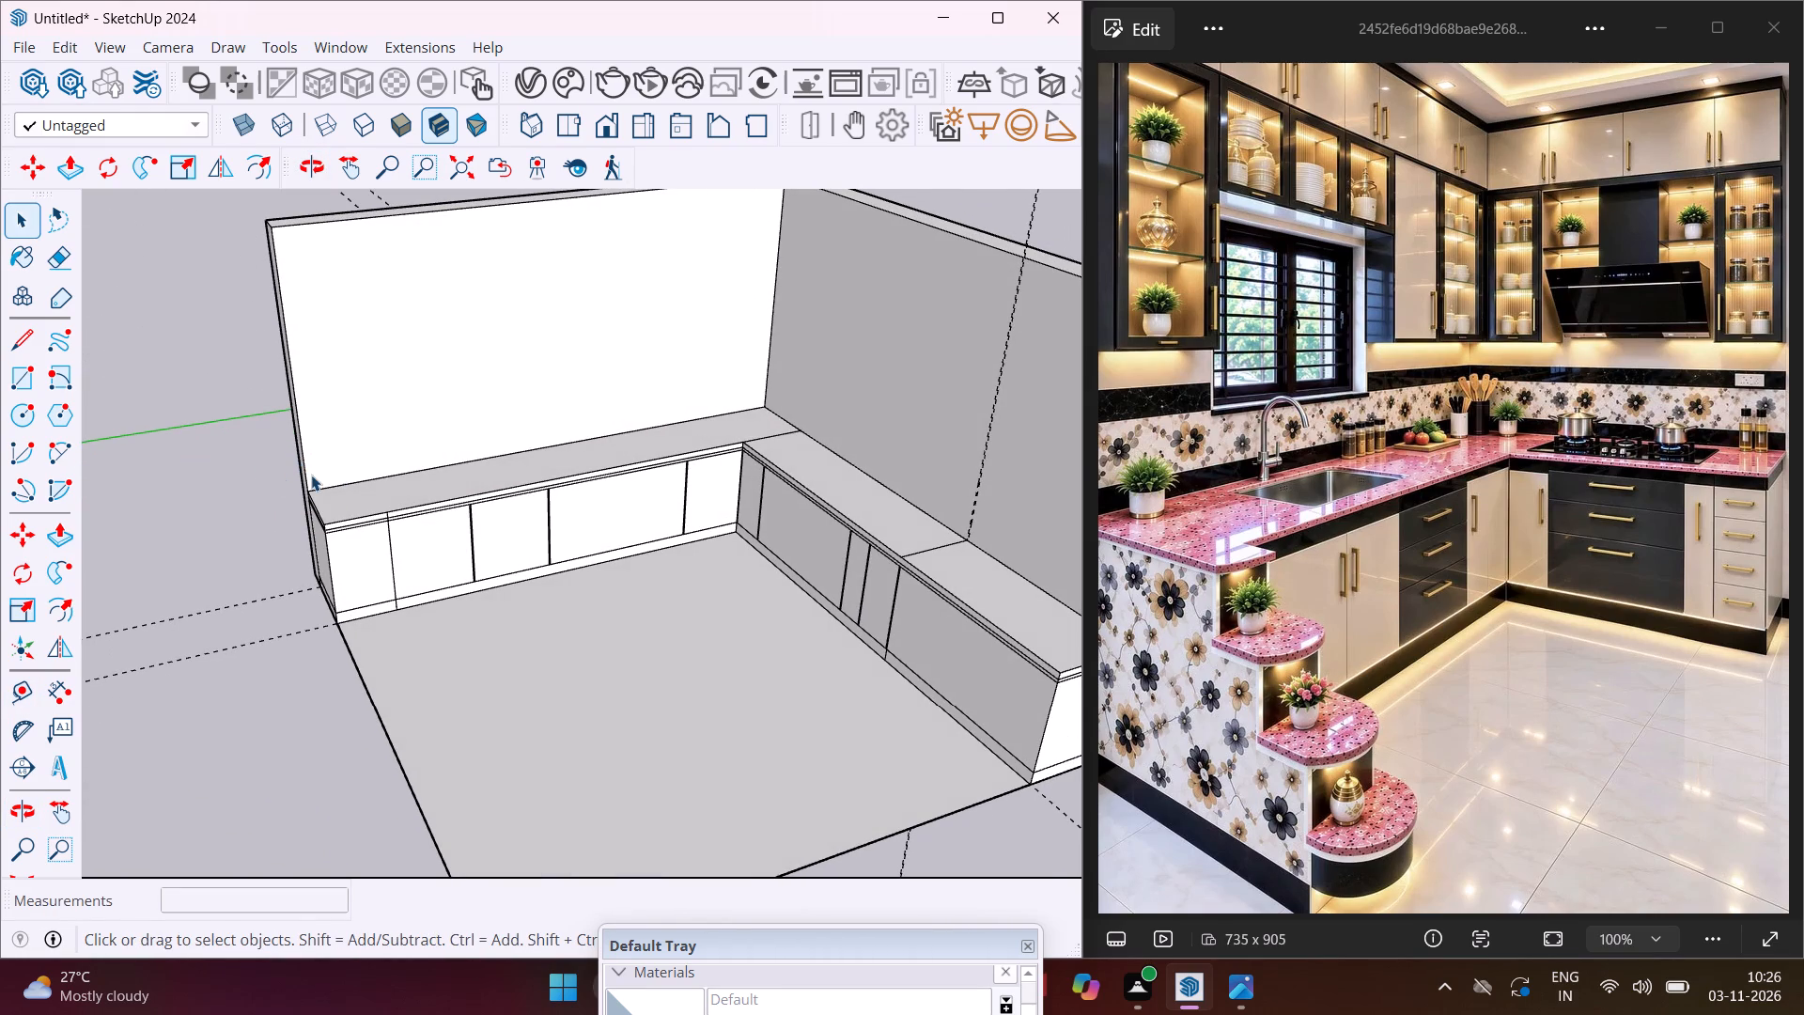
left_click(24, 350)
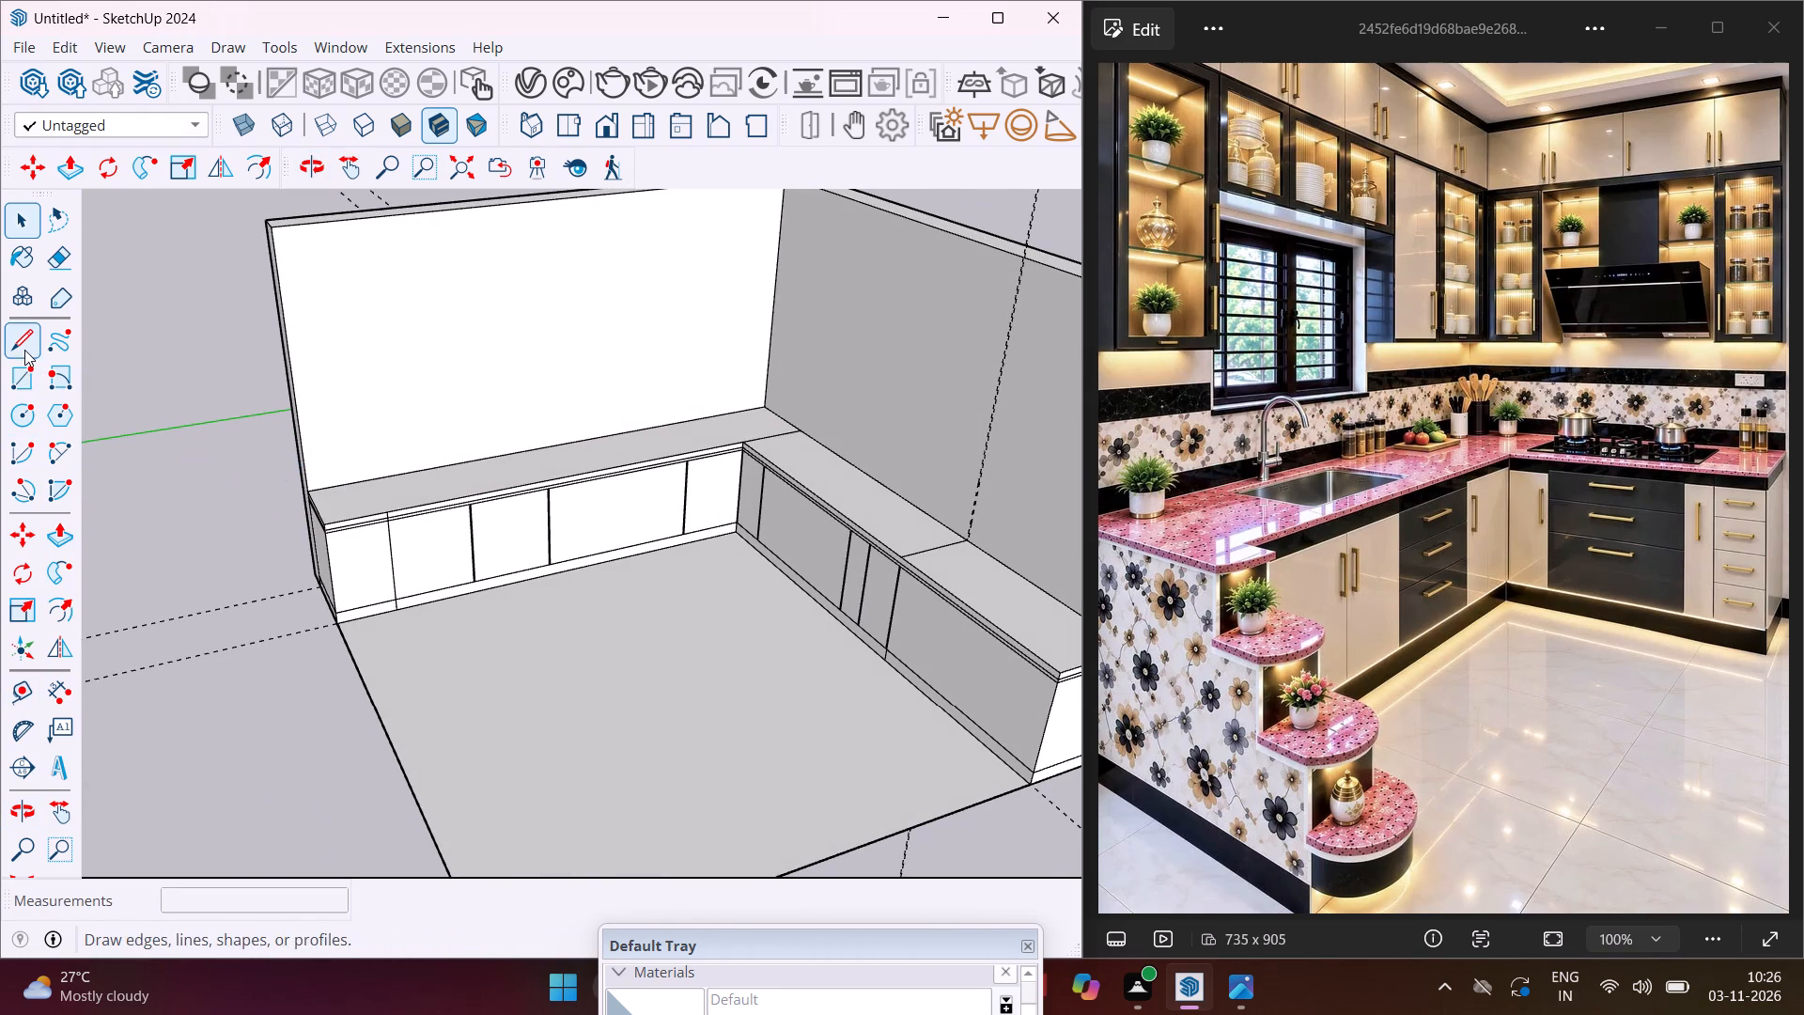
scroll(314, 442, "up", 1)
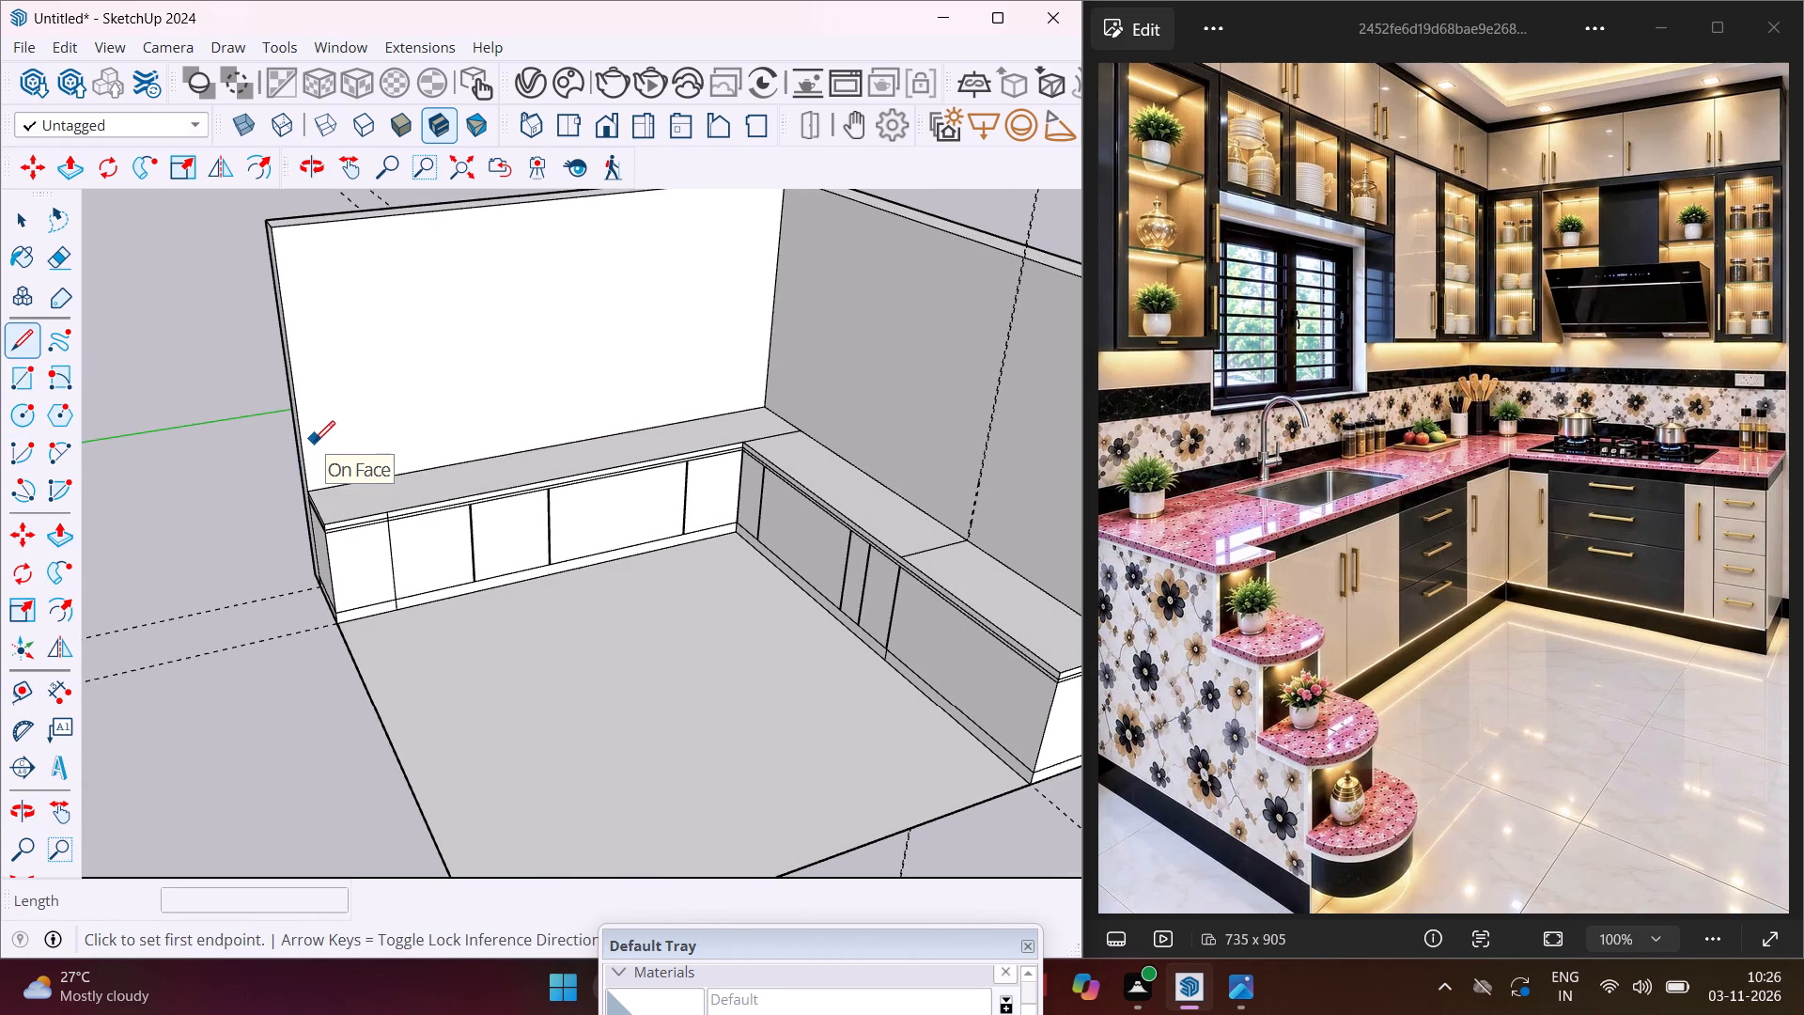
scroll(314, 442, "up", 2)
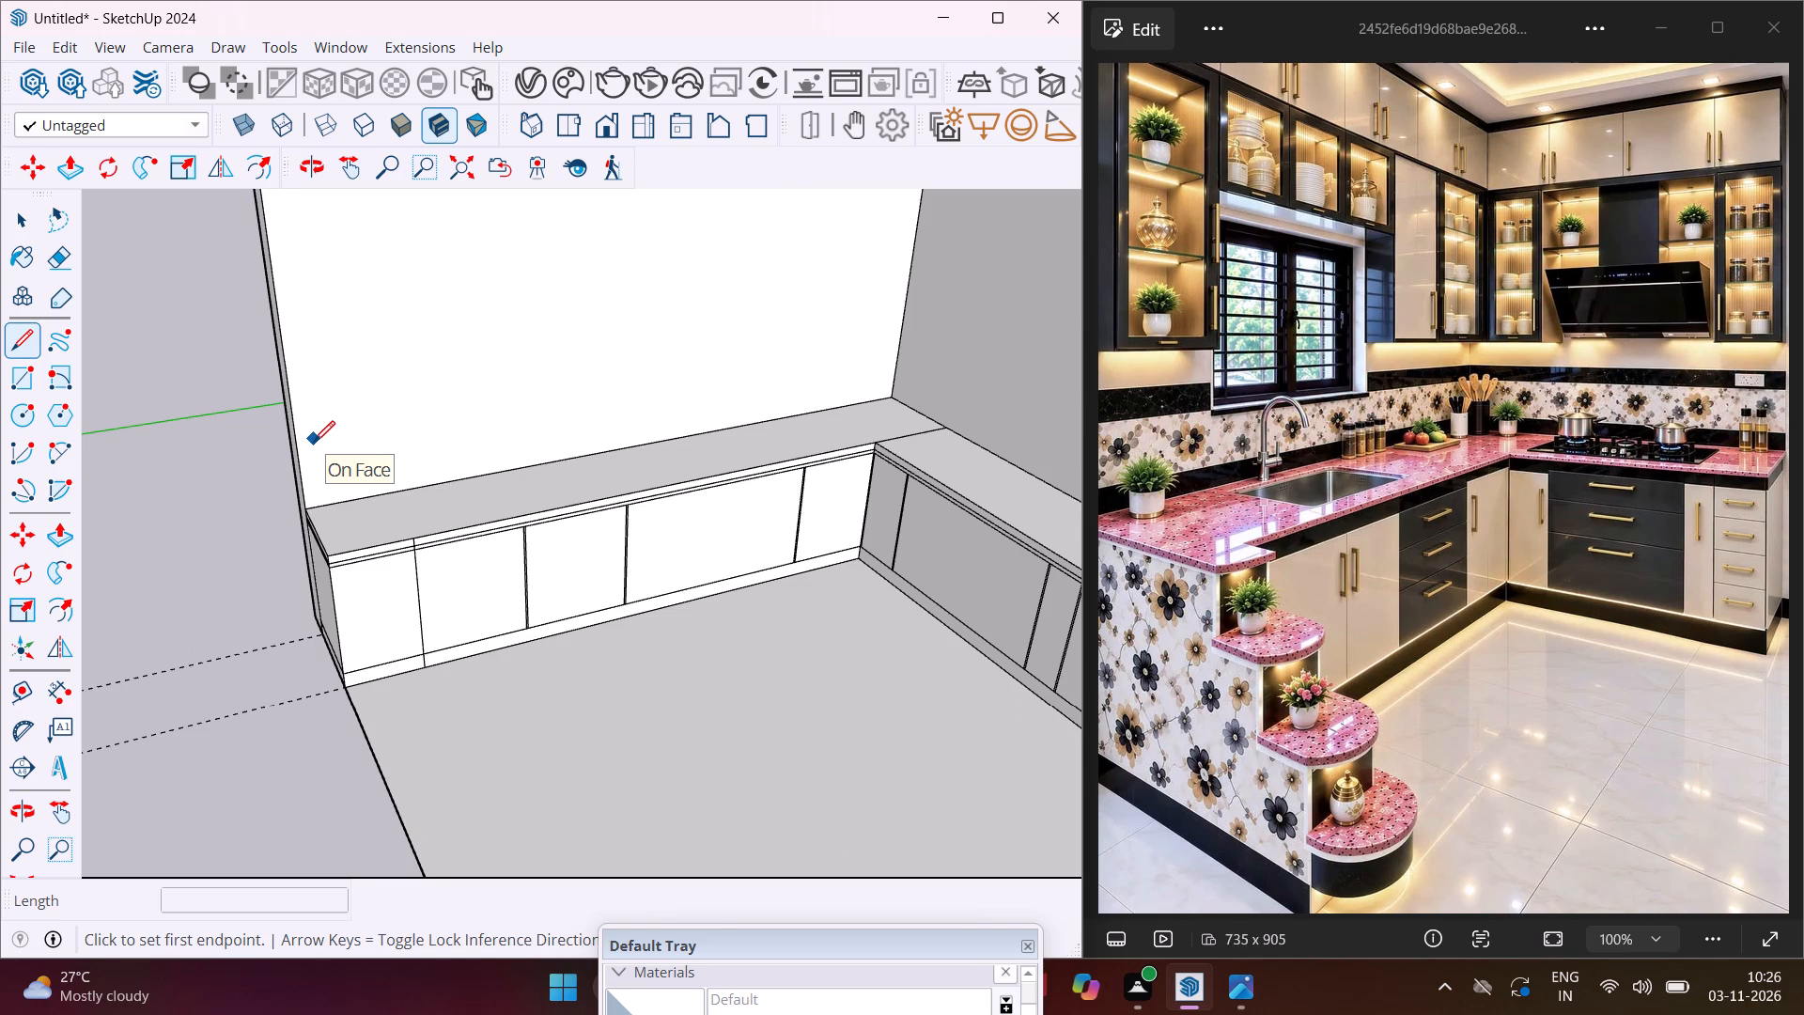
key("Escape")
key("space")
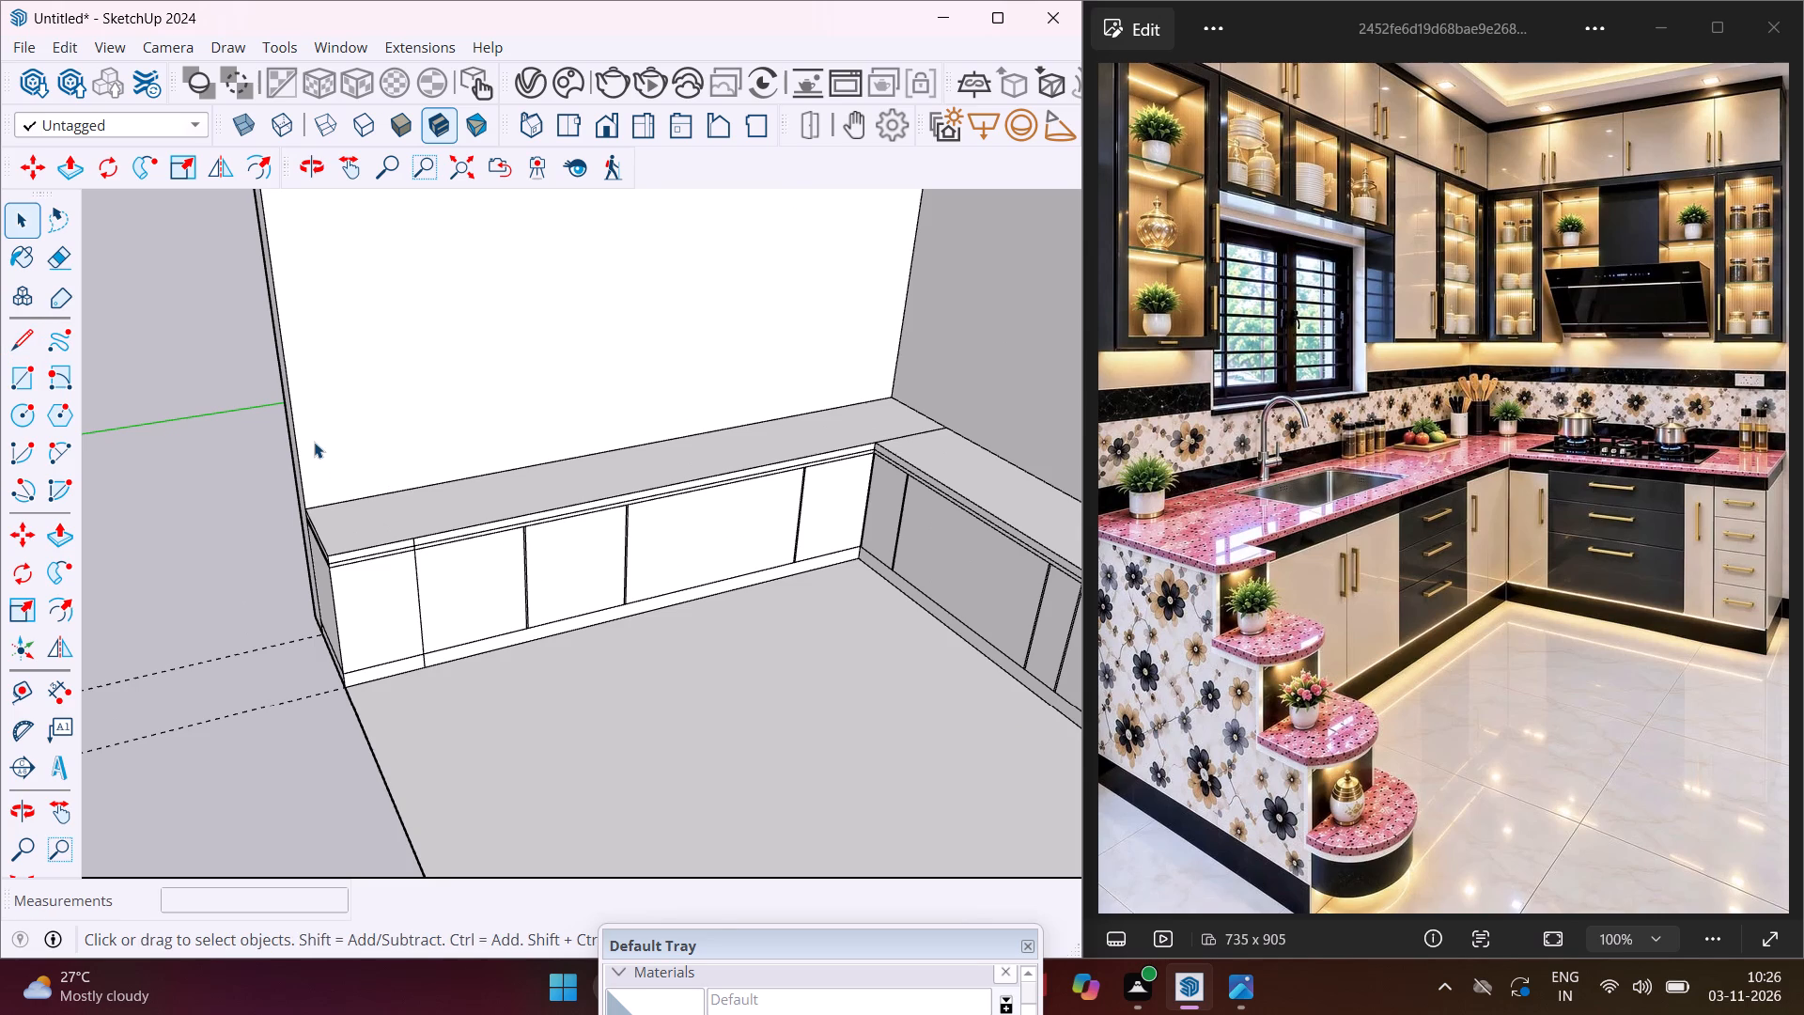
Place a horizontal guide on the side wall 2' above the countertop's wall edge.
scroll(314, 442, "down", 3)
middle_click_drag(314, 442, 356, 317)
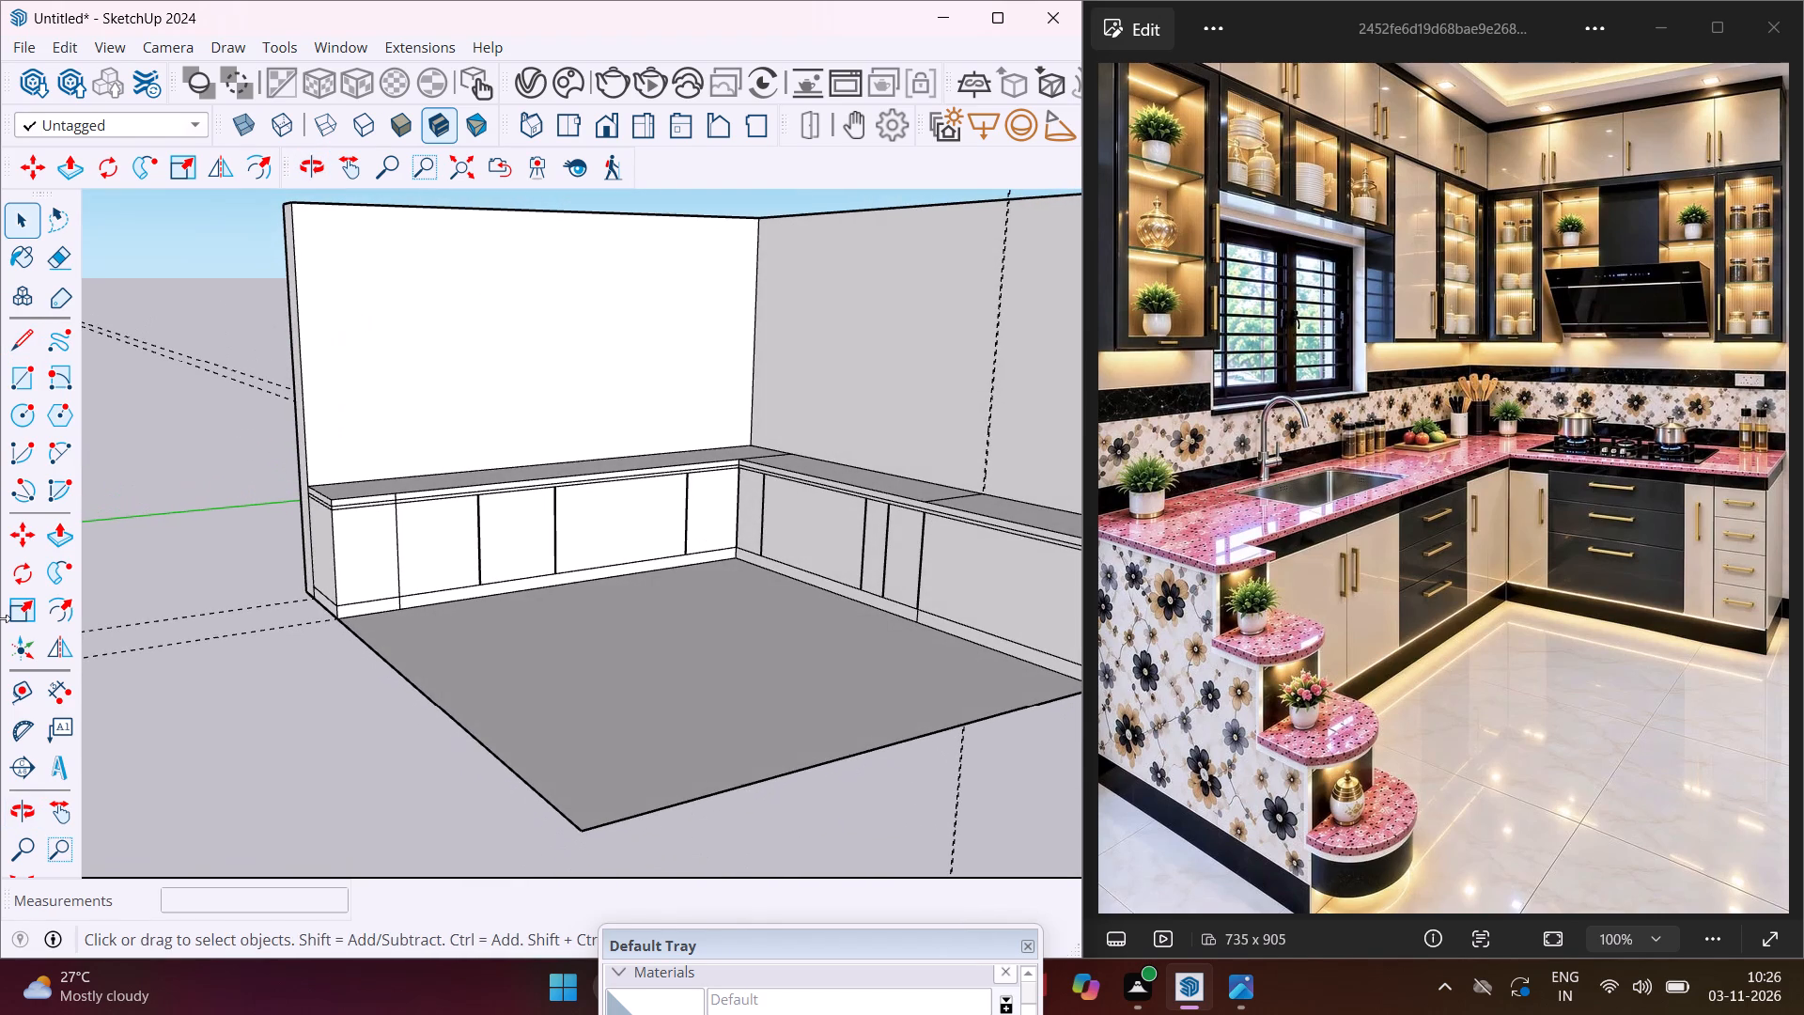
left_click(12, 704)
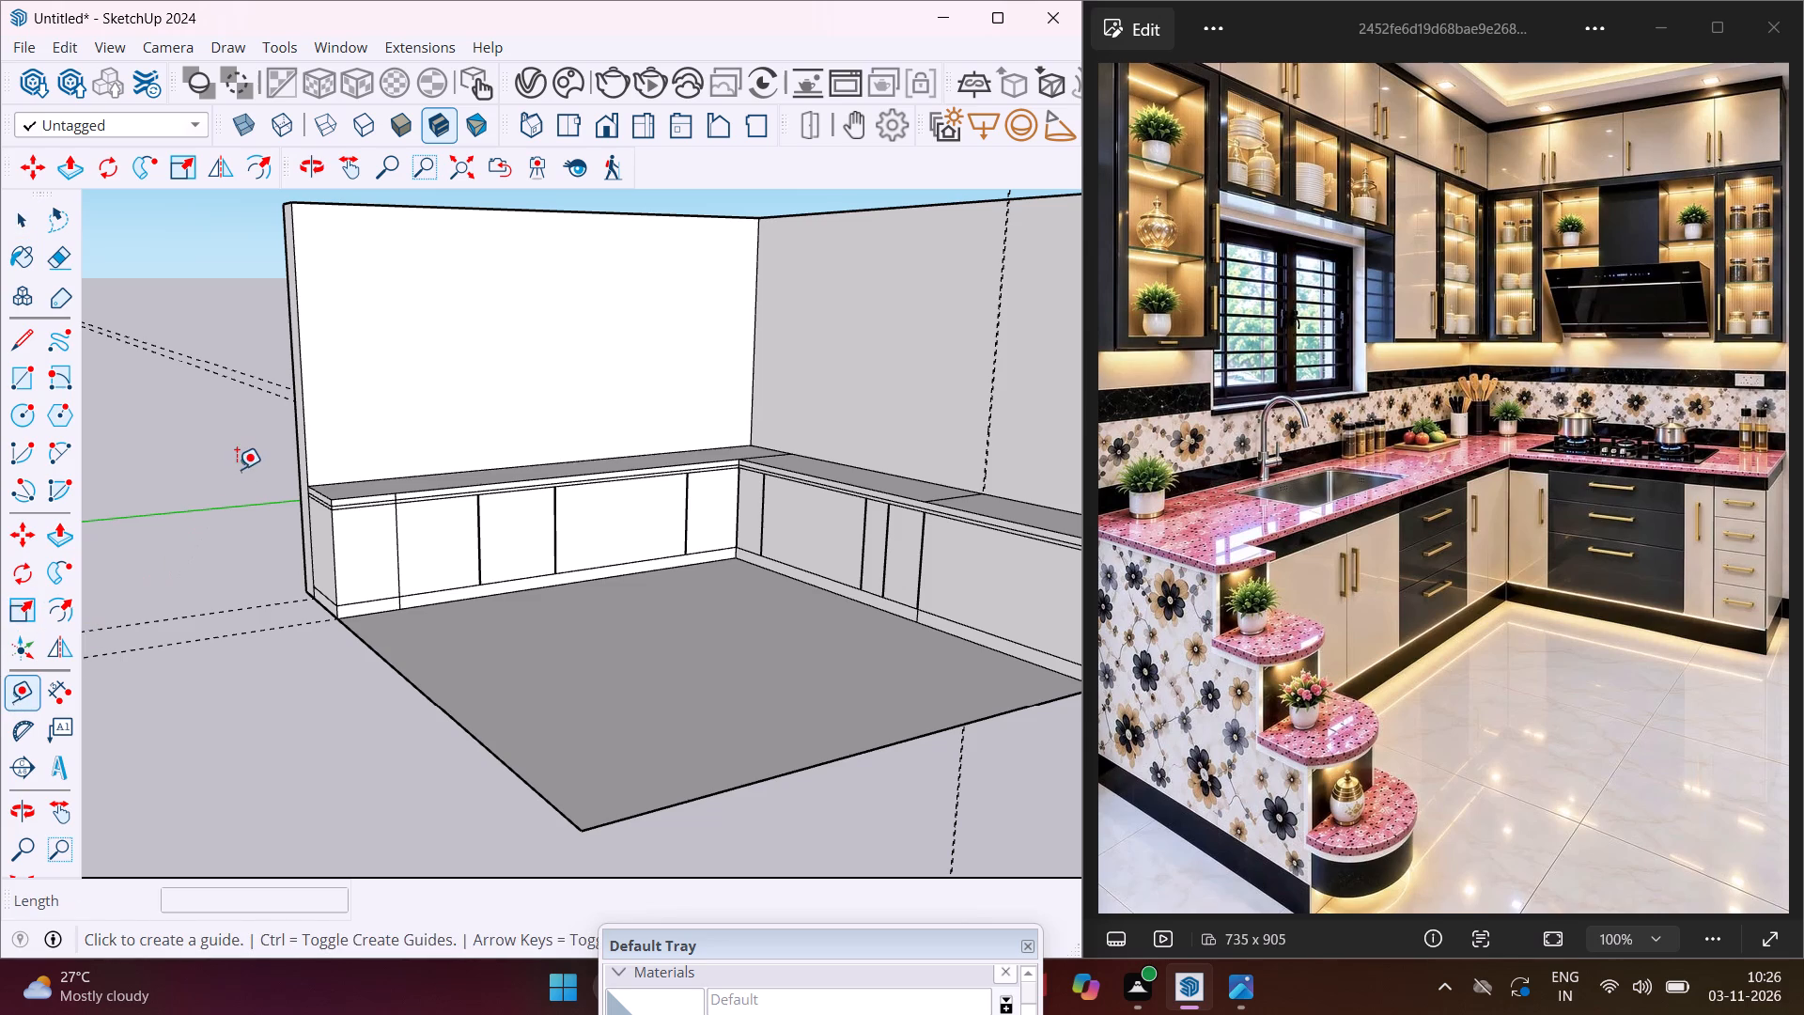
scroll(320, 398, "up", 4)
middle_click_drag(324, 401, 311, 360)
scroll(332, 501, "up", 3)
left_click(335, 509)
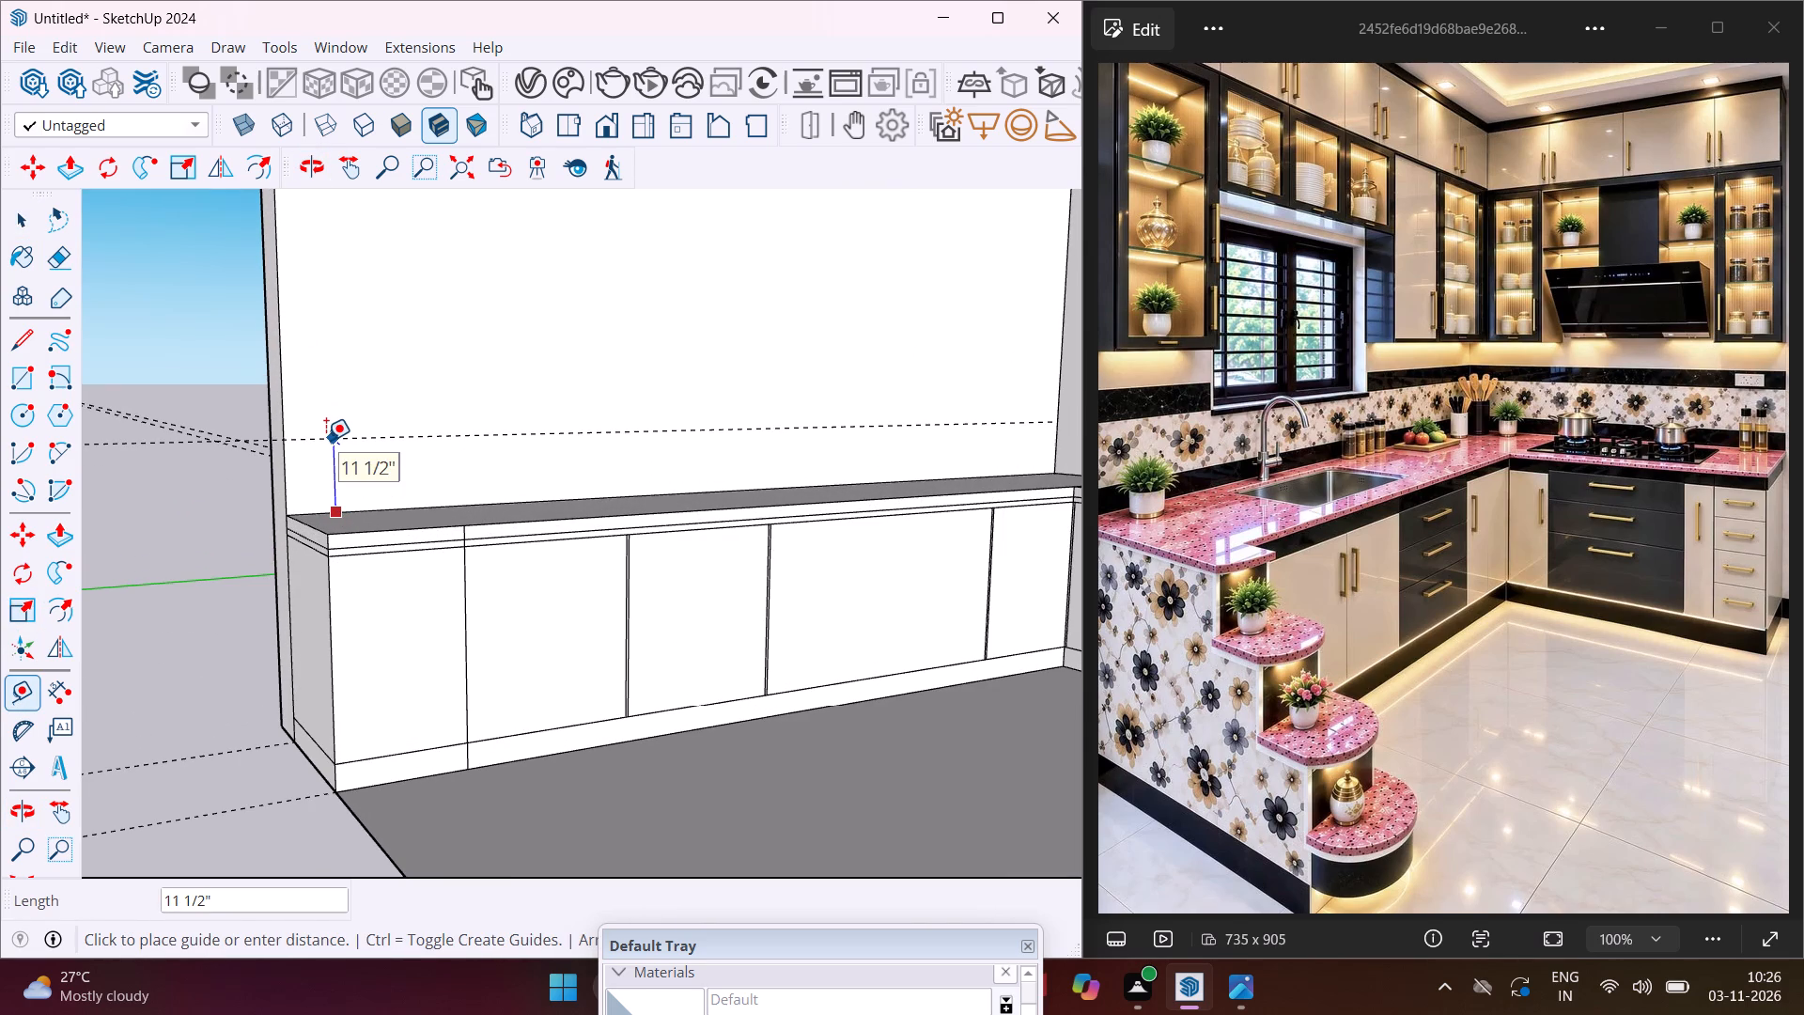
key("2")
key("apostrophe")
key("Return")
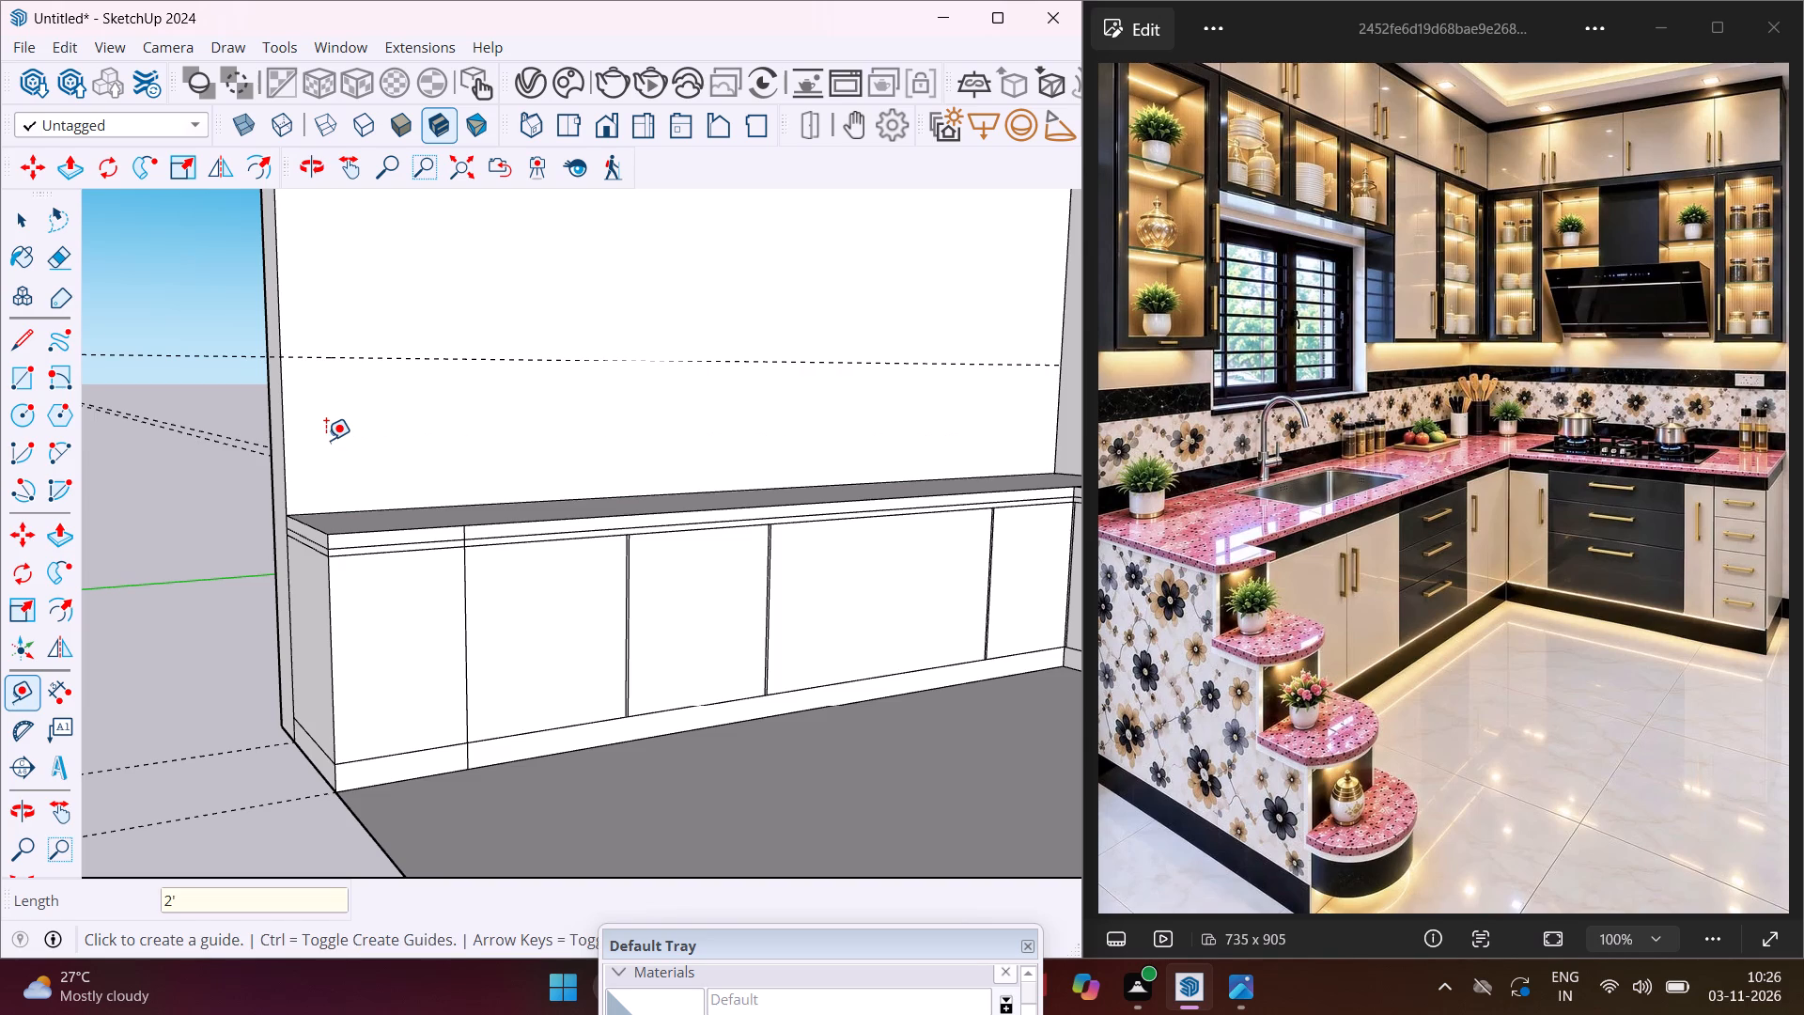
Add two lower side-wall guides: one about 3 5/16" below the 2' guide, and another about 1' 4 1/2" below that one.
left_click(347, 354)
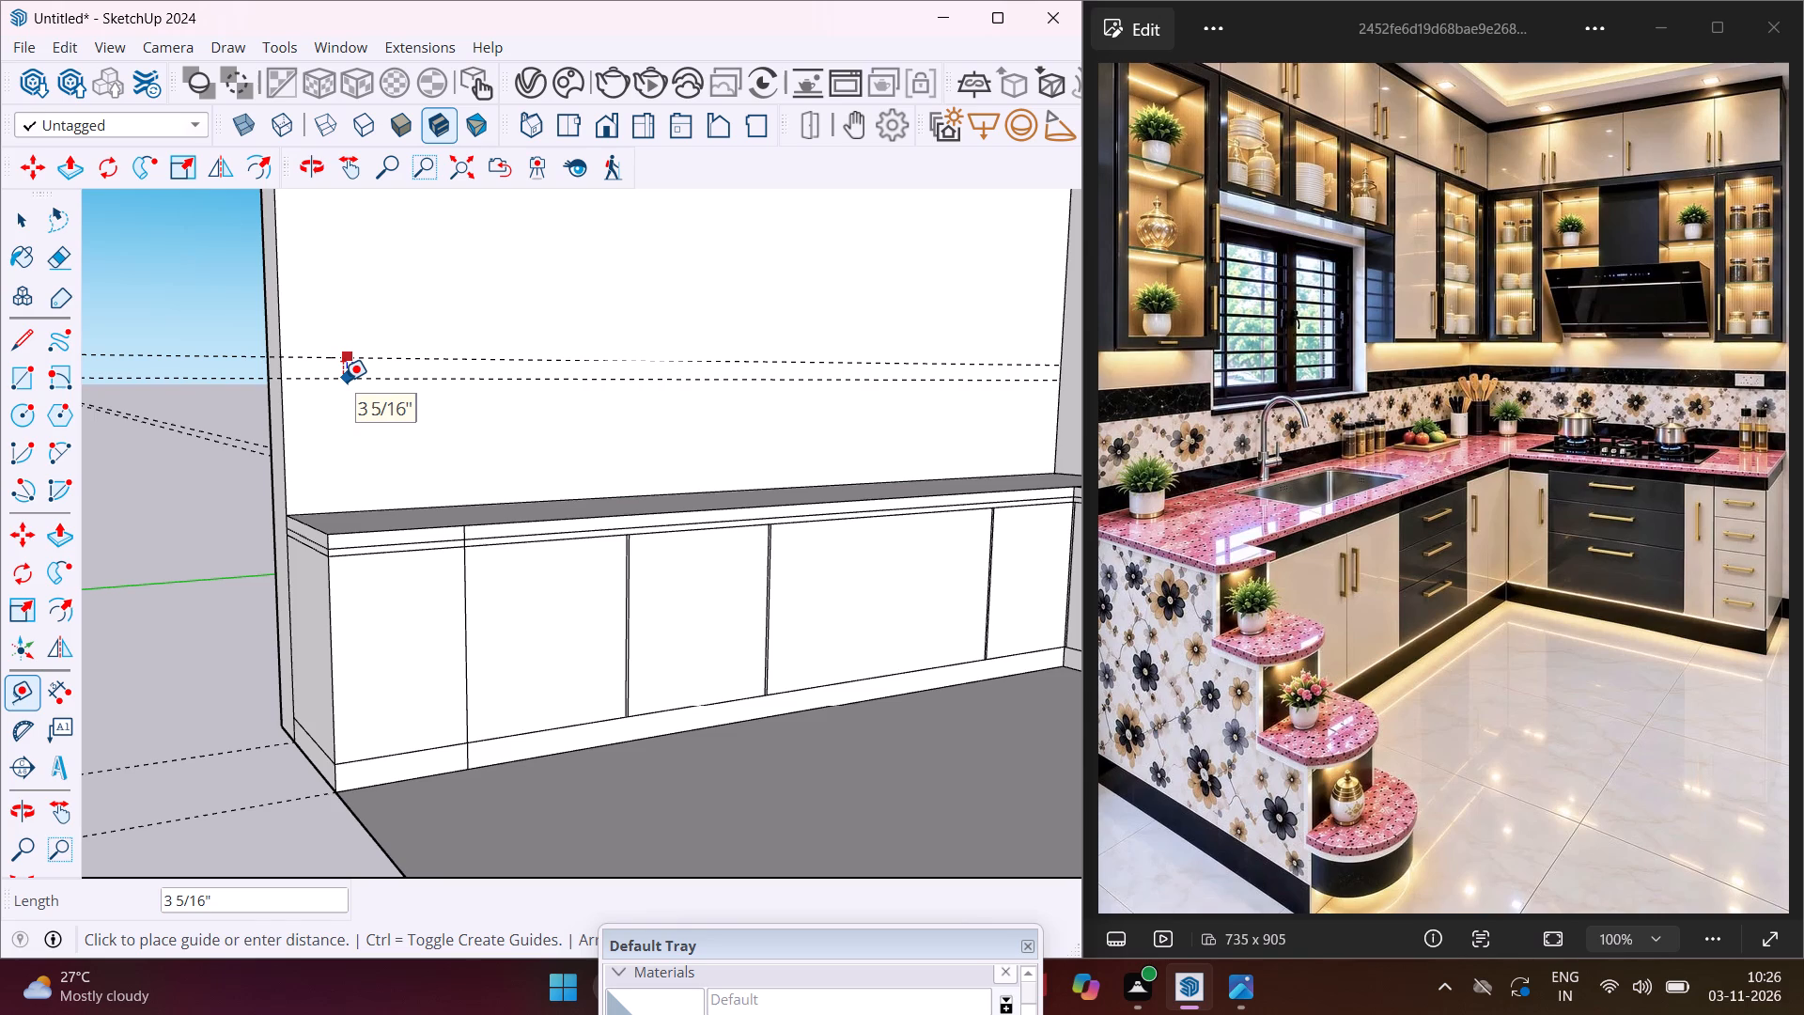
left_click(343, 381)
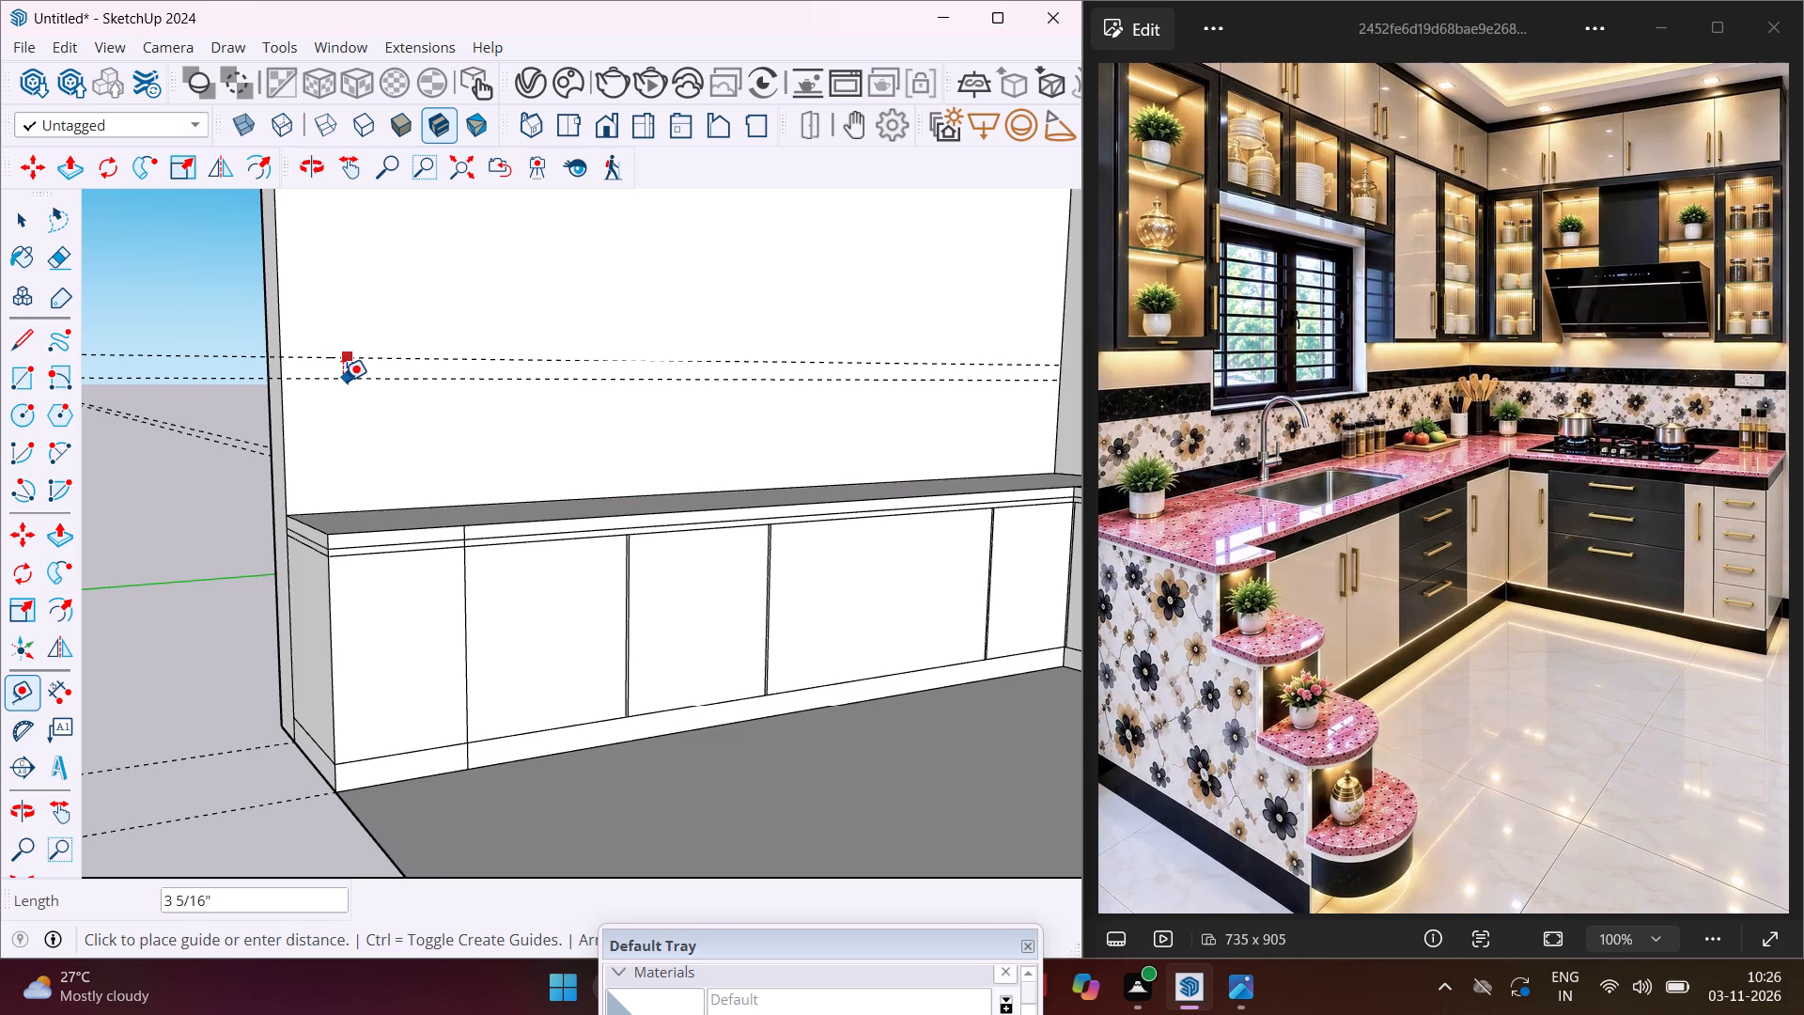
left_click(354, 380)
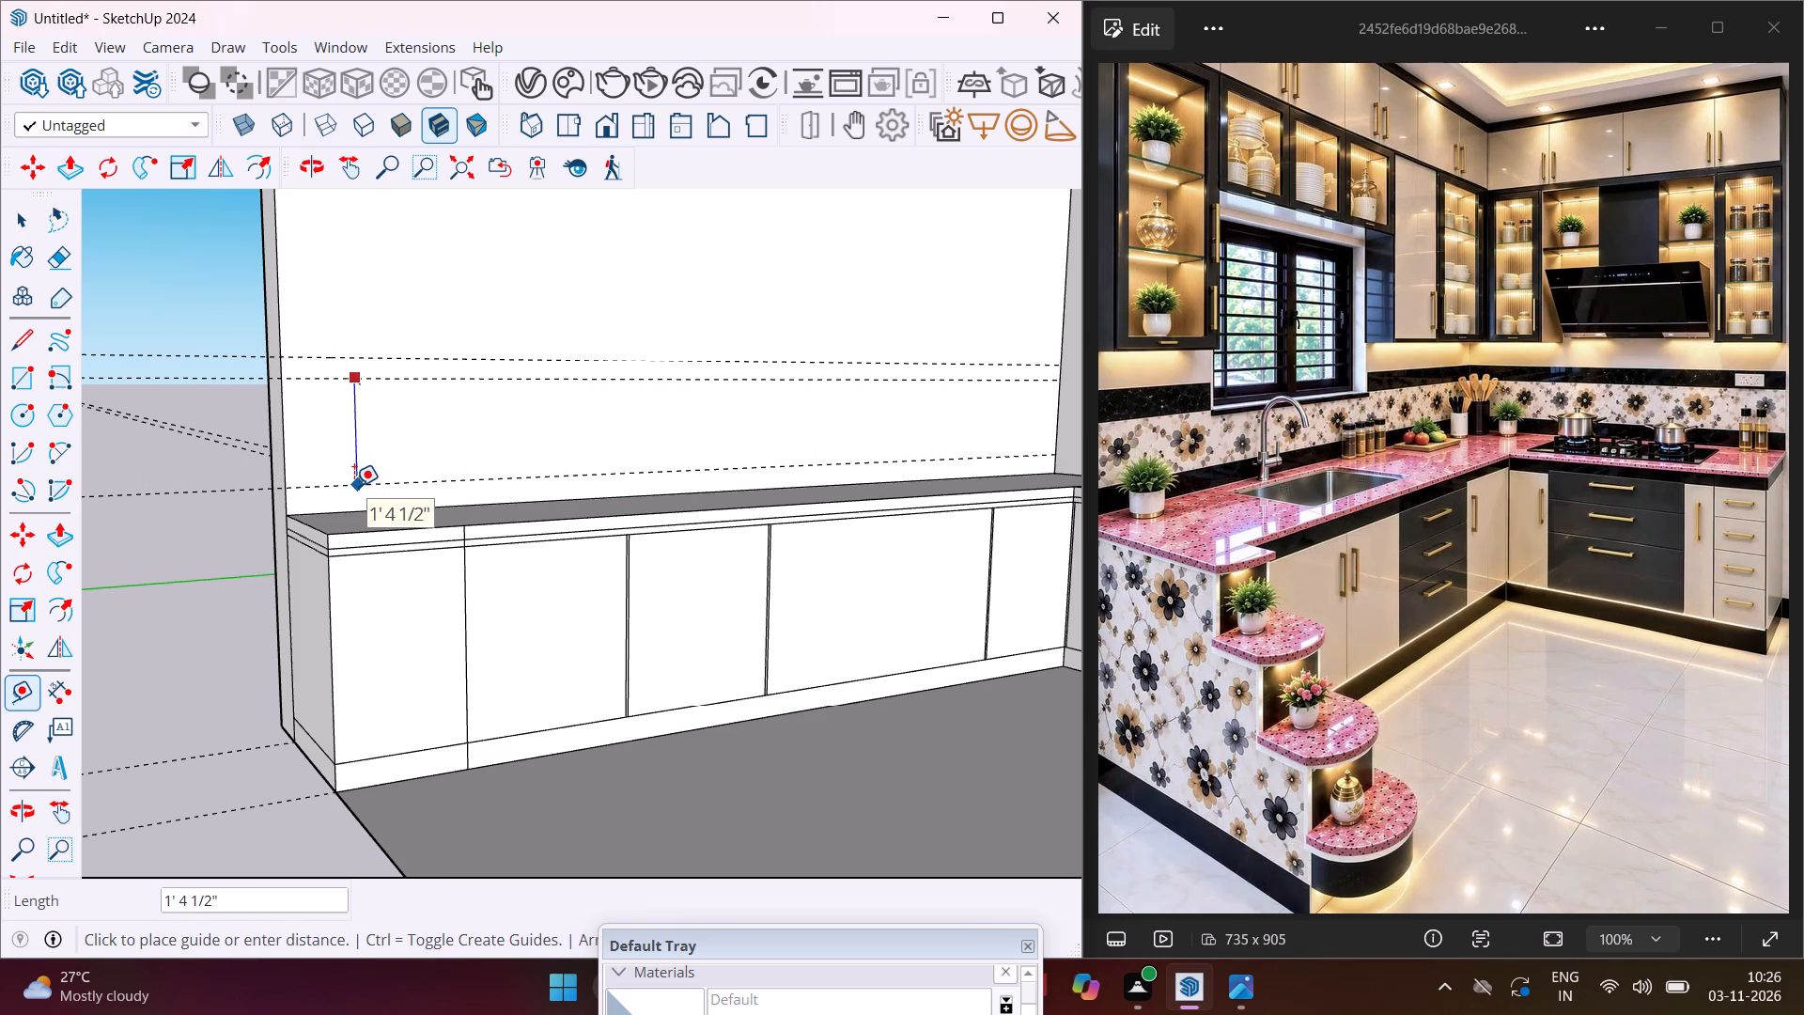
left_click(354, 486)
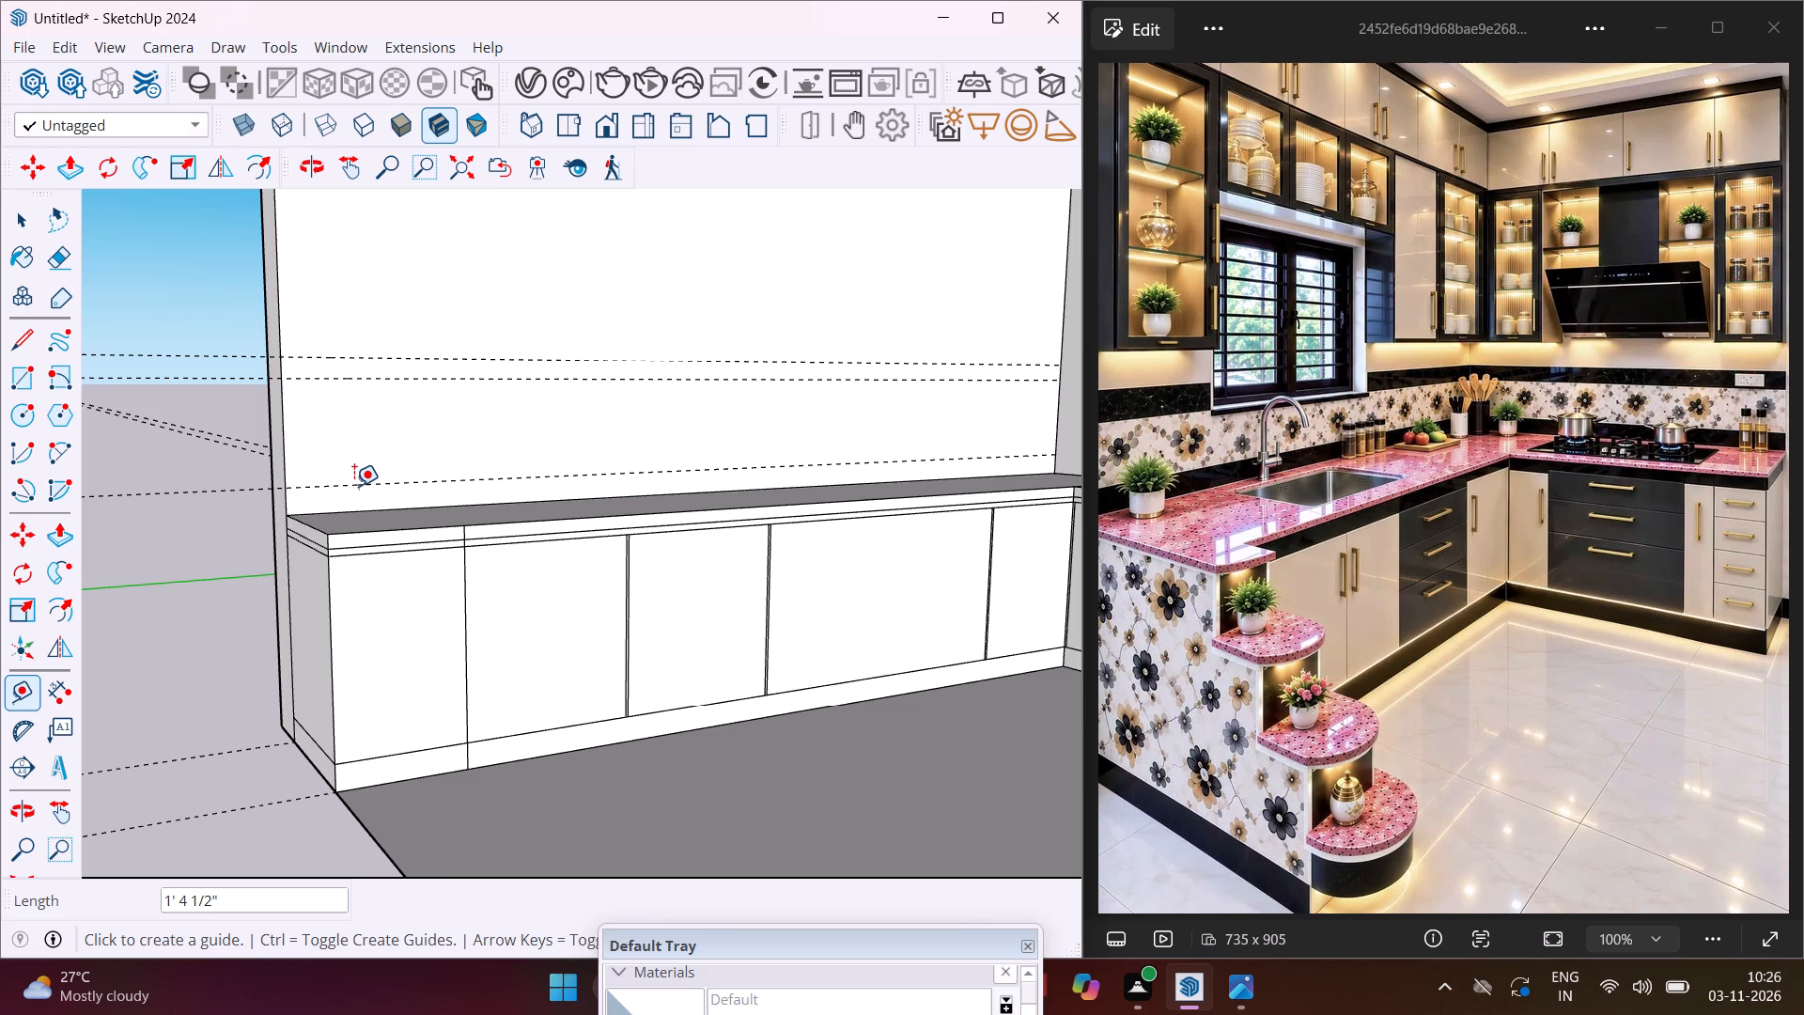
Place another horizontal guide on the side wall 6" above the 2' guide.
scroll(354, 486, "down", 2)
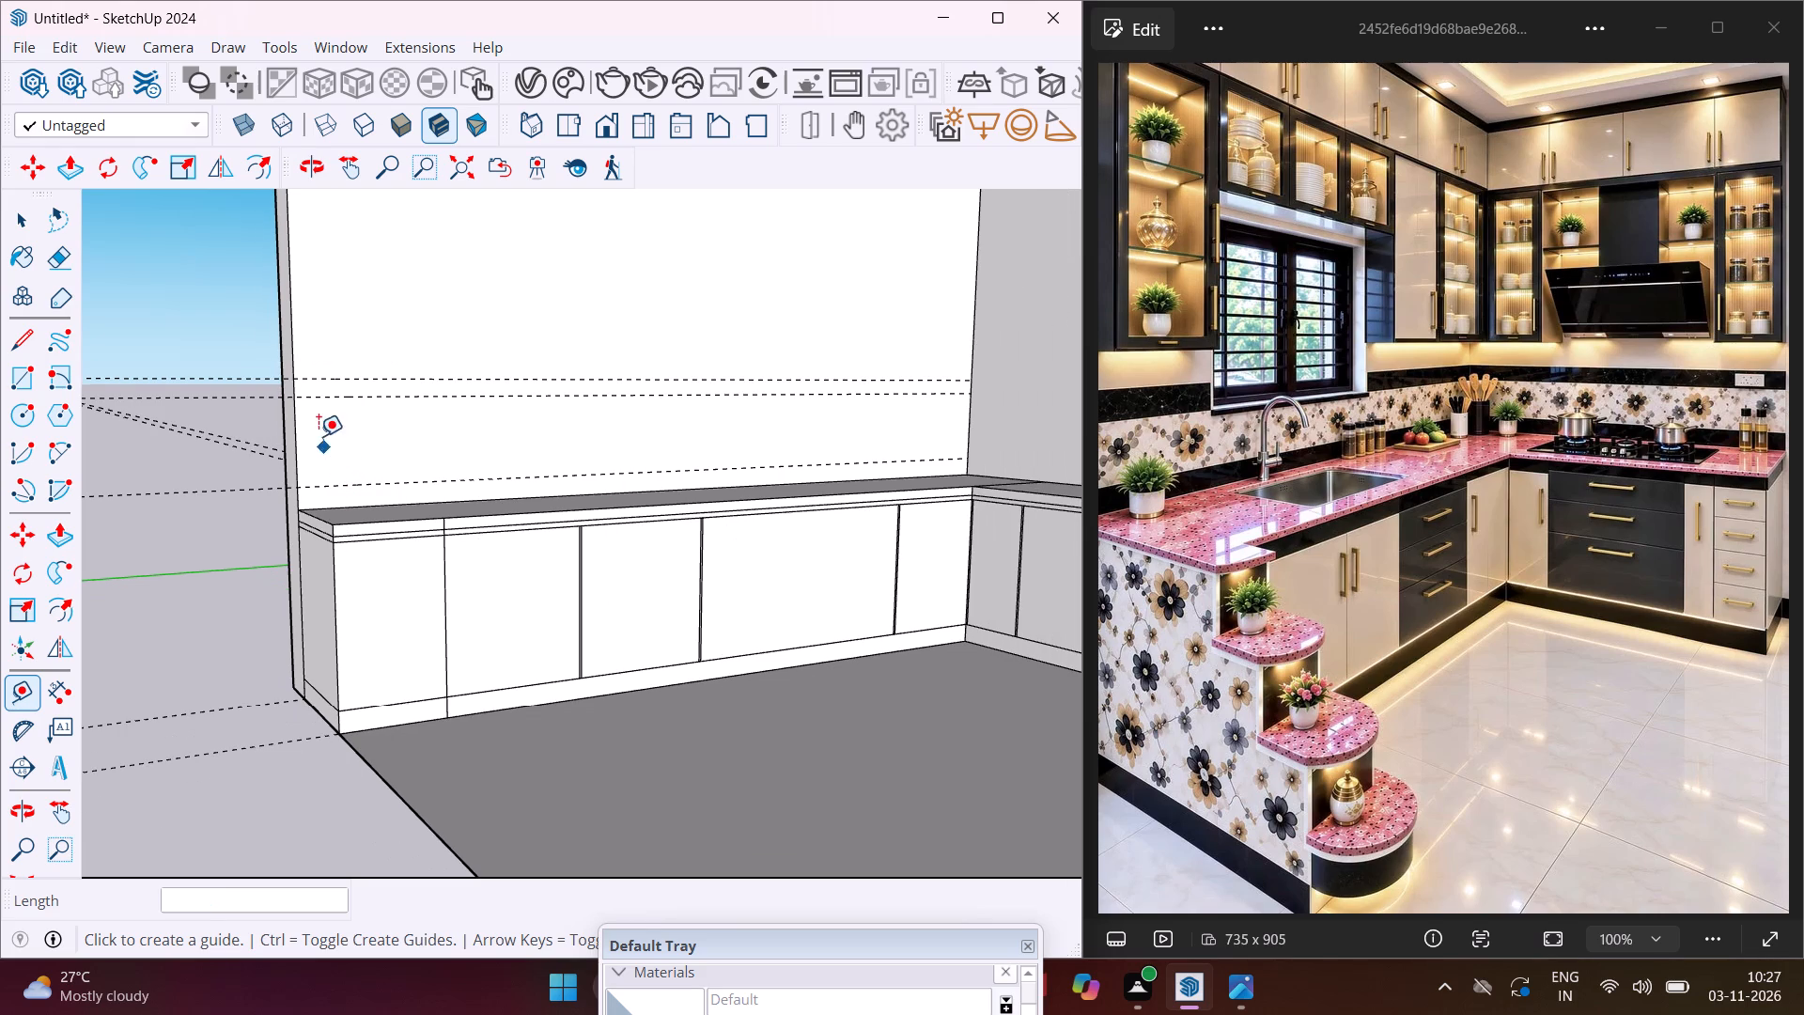
scroll(325, 368, "up", 2)
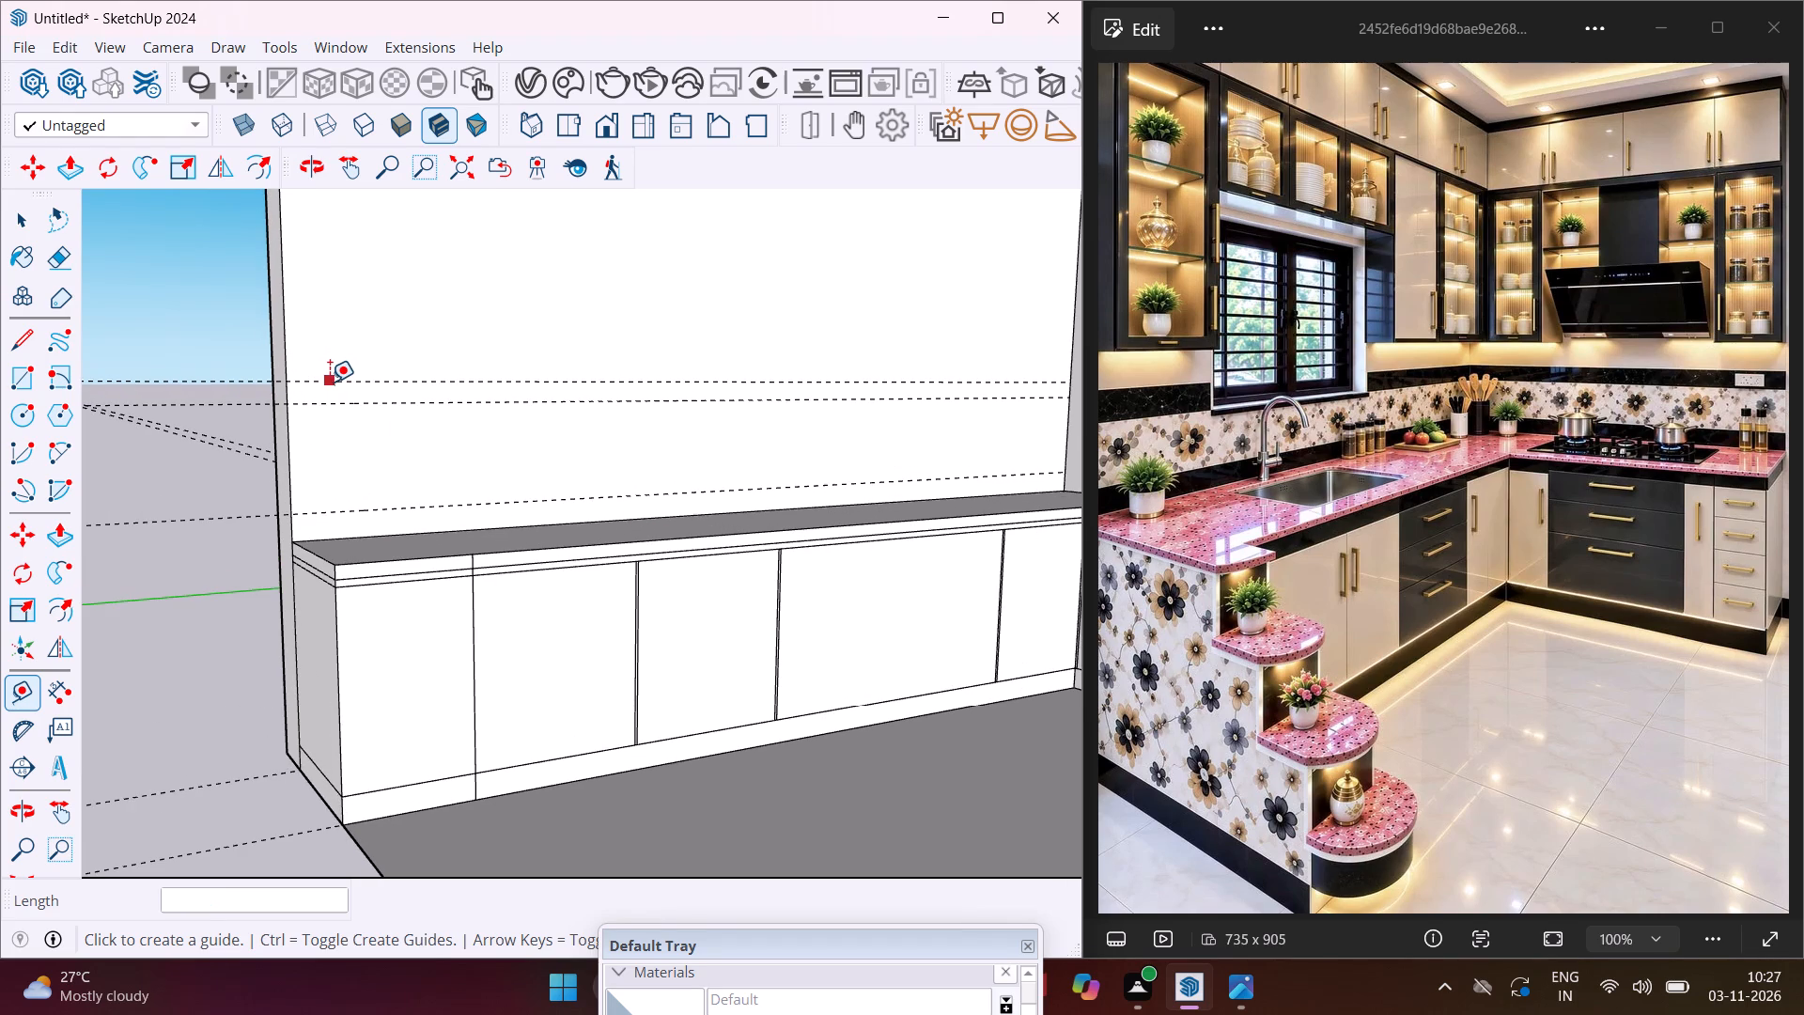
left_click(330, 382)
type("6\"")
key("Return")
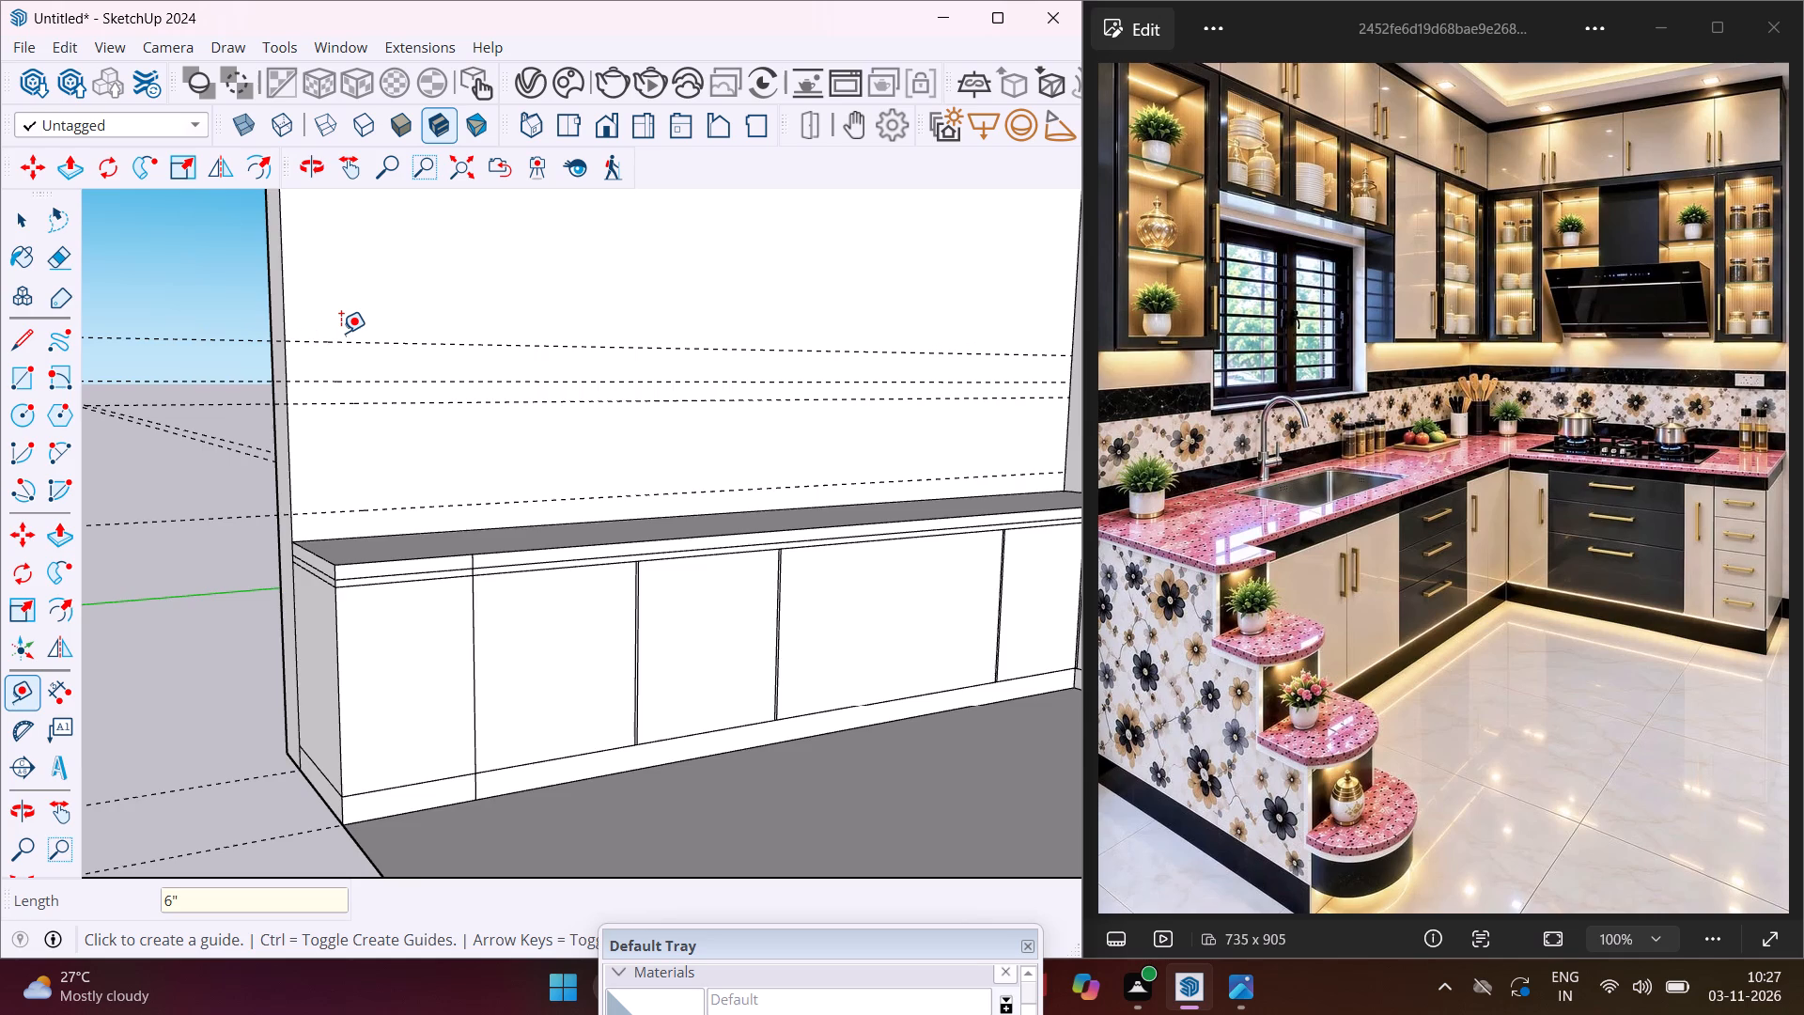
Place a horizontal guide on the back wall about 4 1/8" above the countertop, meeting the lowest side-wall guide at the corner.
scroll(341, 333, "down", 4)
middle_click_drag(342, 333, 612, 339)
scroll(736, 362, "down", 4)
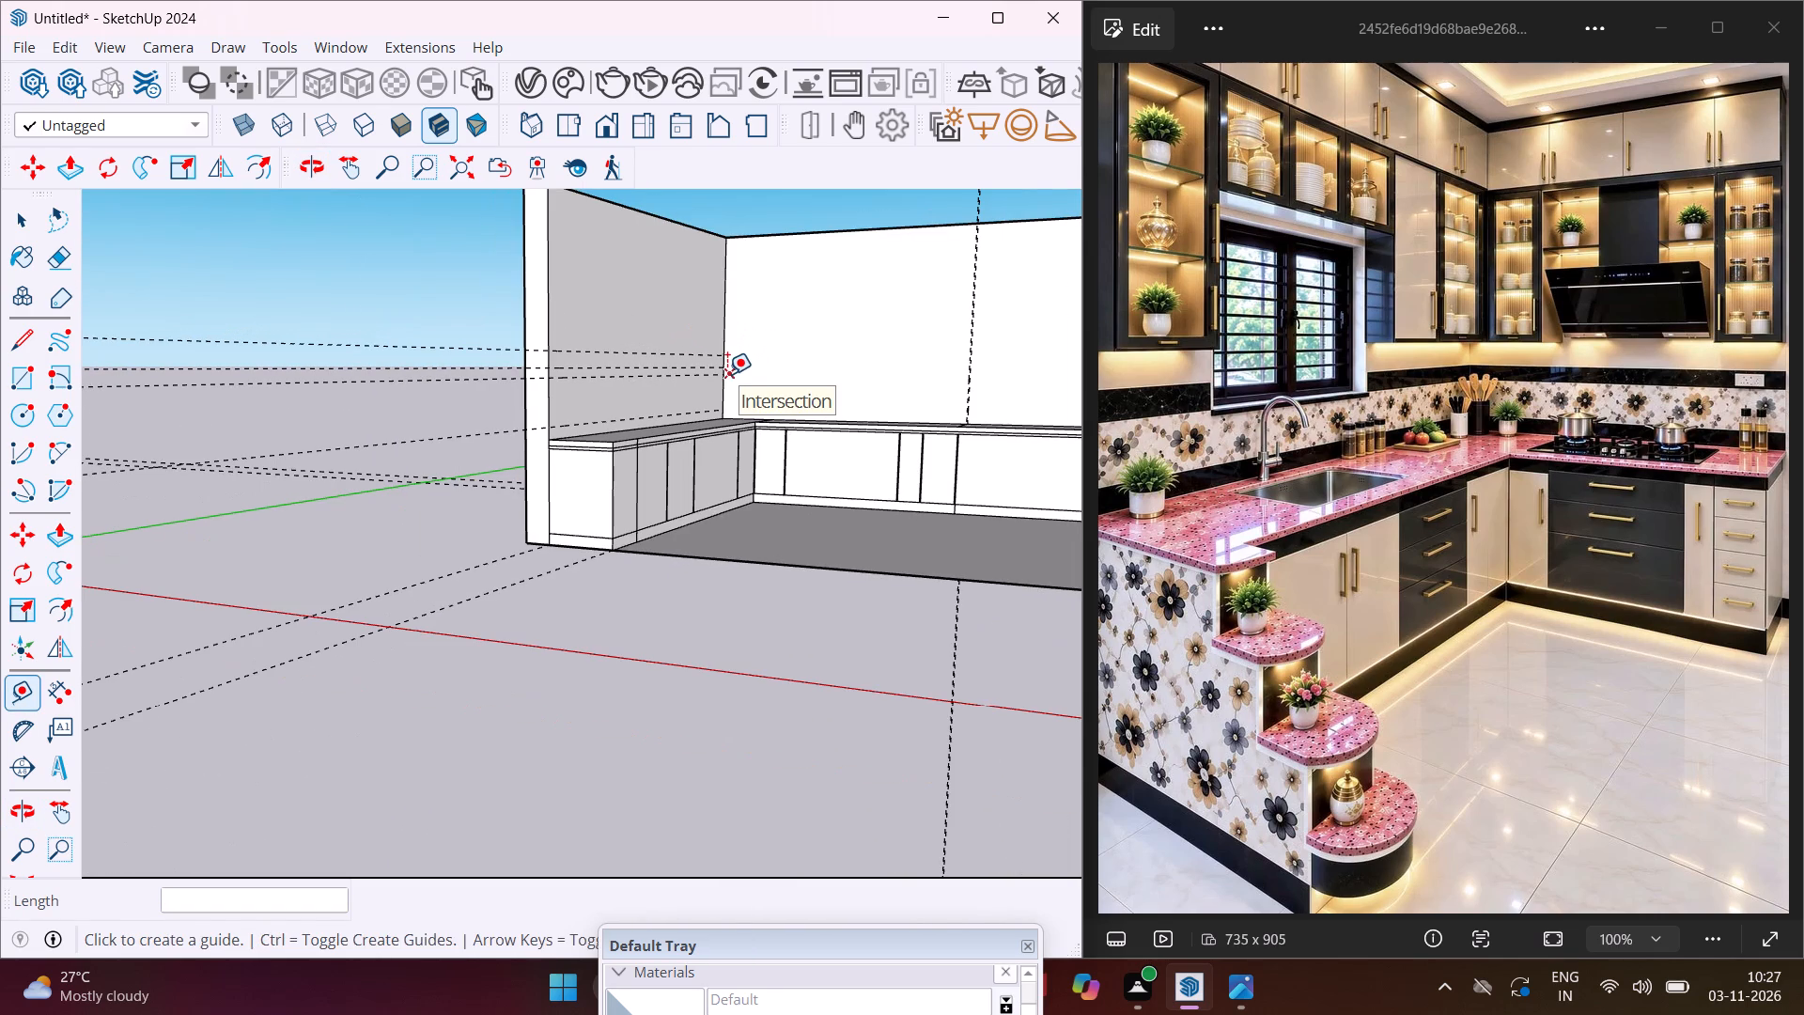
scroll(780, 386, "up", 8)
middle_click_drag(753, 407, 741, 421)
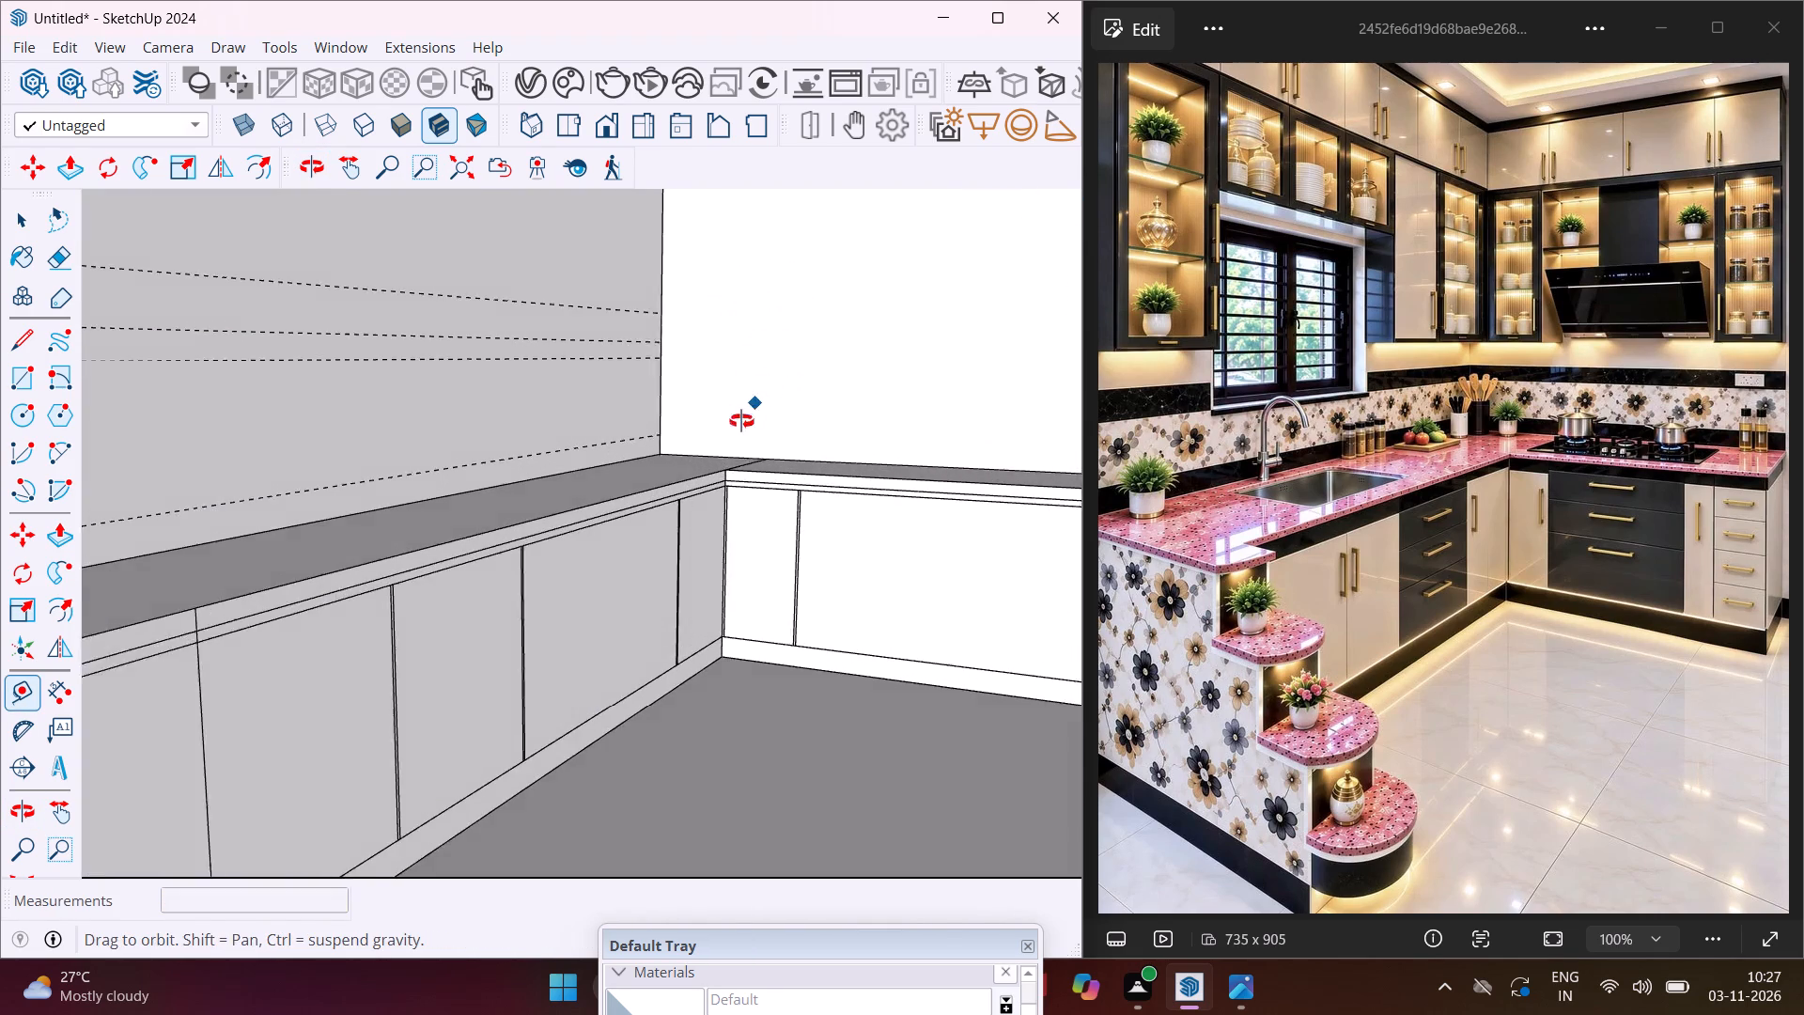
middle_click_drag(741, 421, 732, 462)
scroll(708, 433, "up", 5)
left_click(669, 429)
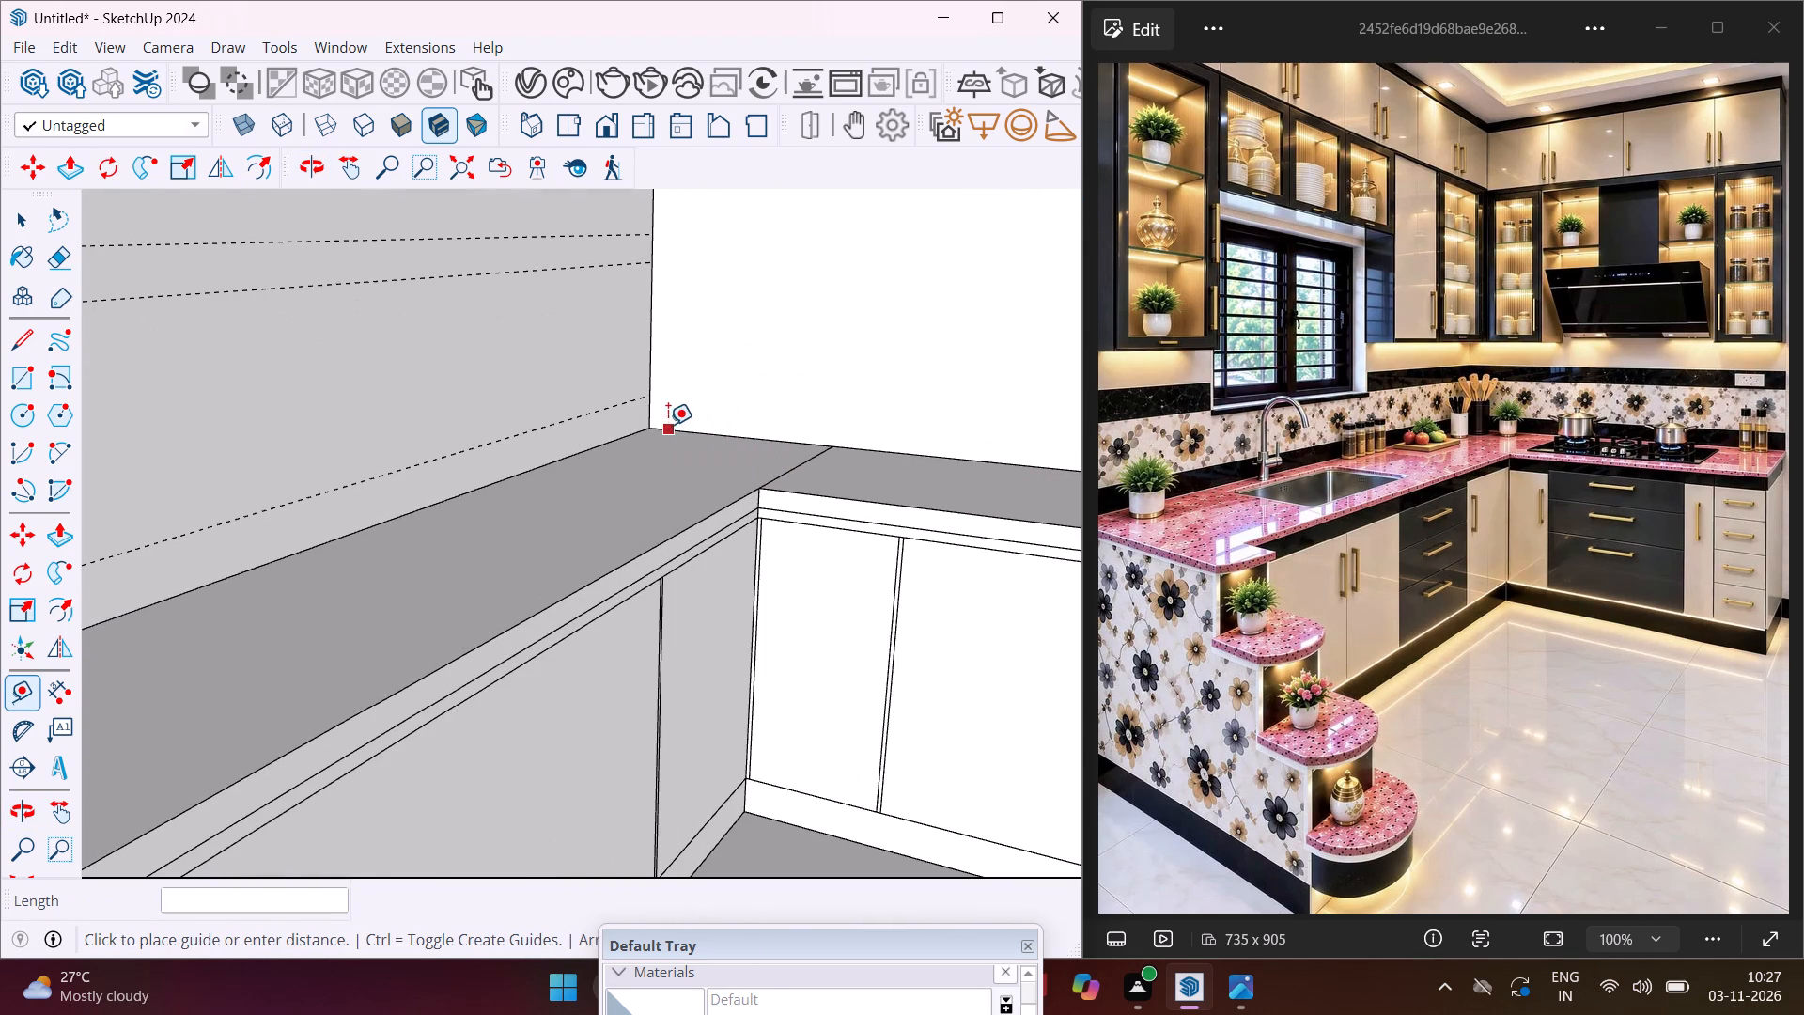
left_click(657, 399)
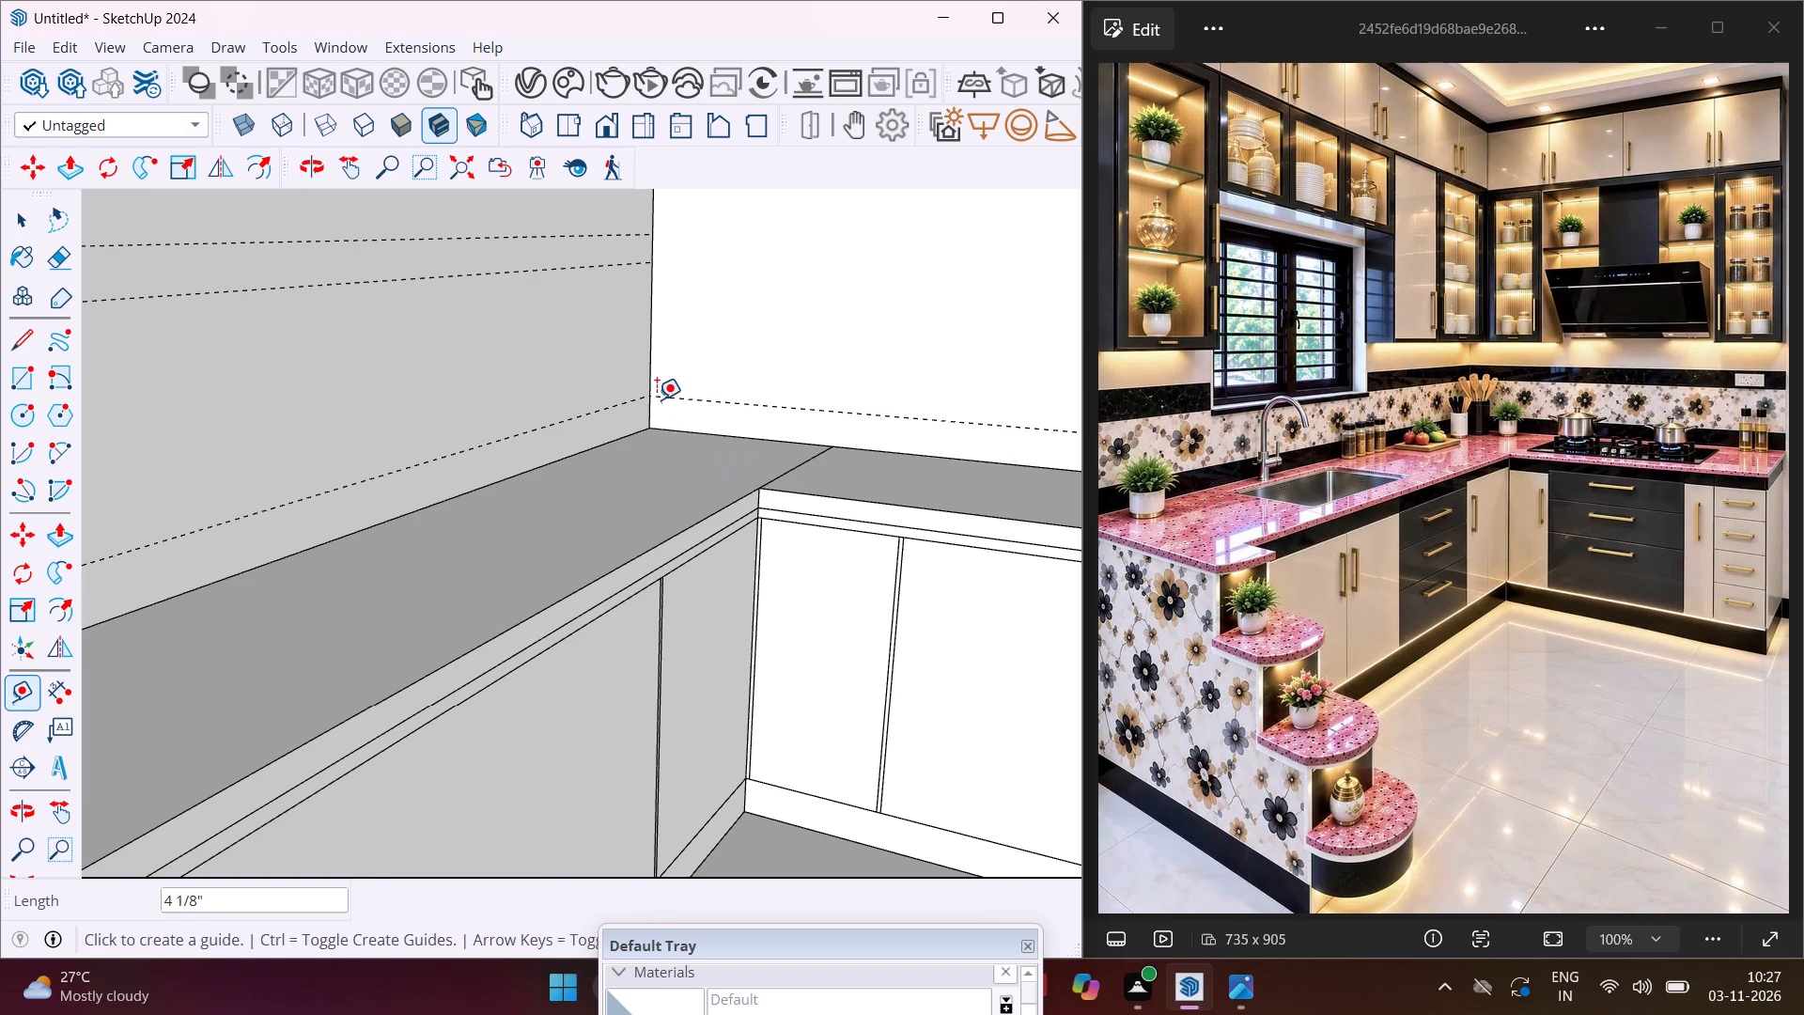
Add three higher back-wall guides aligned with the side-wall guides at the corner, spaced upward about 1' 4 9/16", 3 5/16" and 6".
scroll(648, 396, "up", 5)
scroll(674, 399, "down", 5)
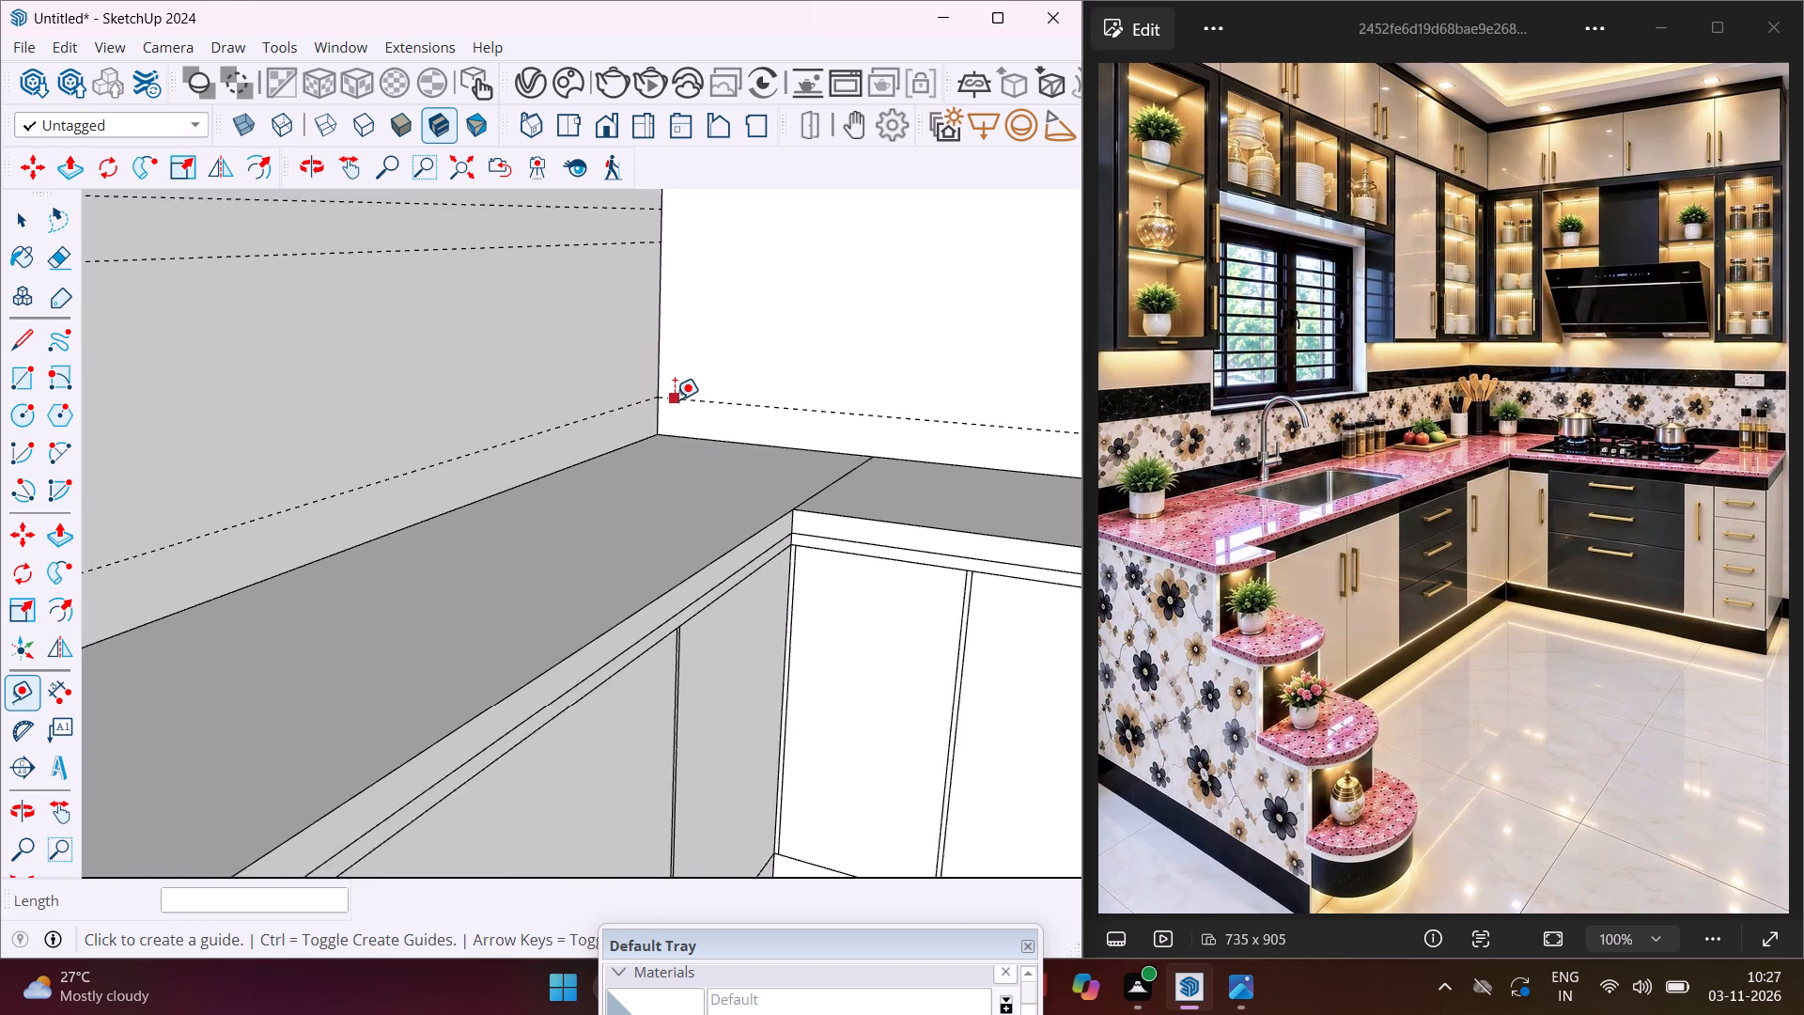
scroll(675, 399, "down", 2)
left_click_drag(690, 399, 701, 399)
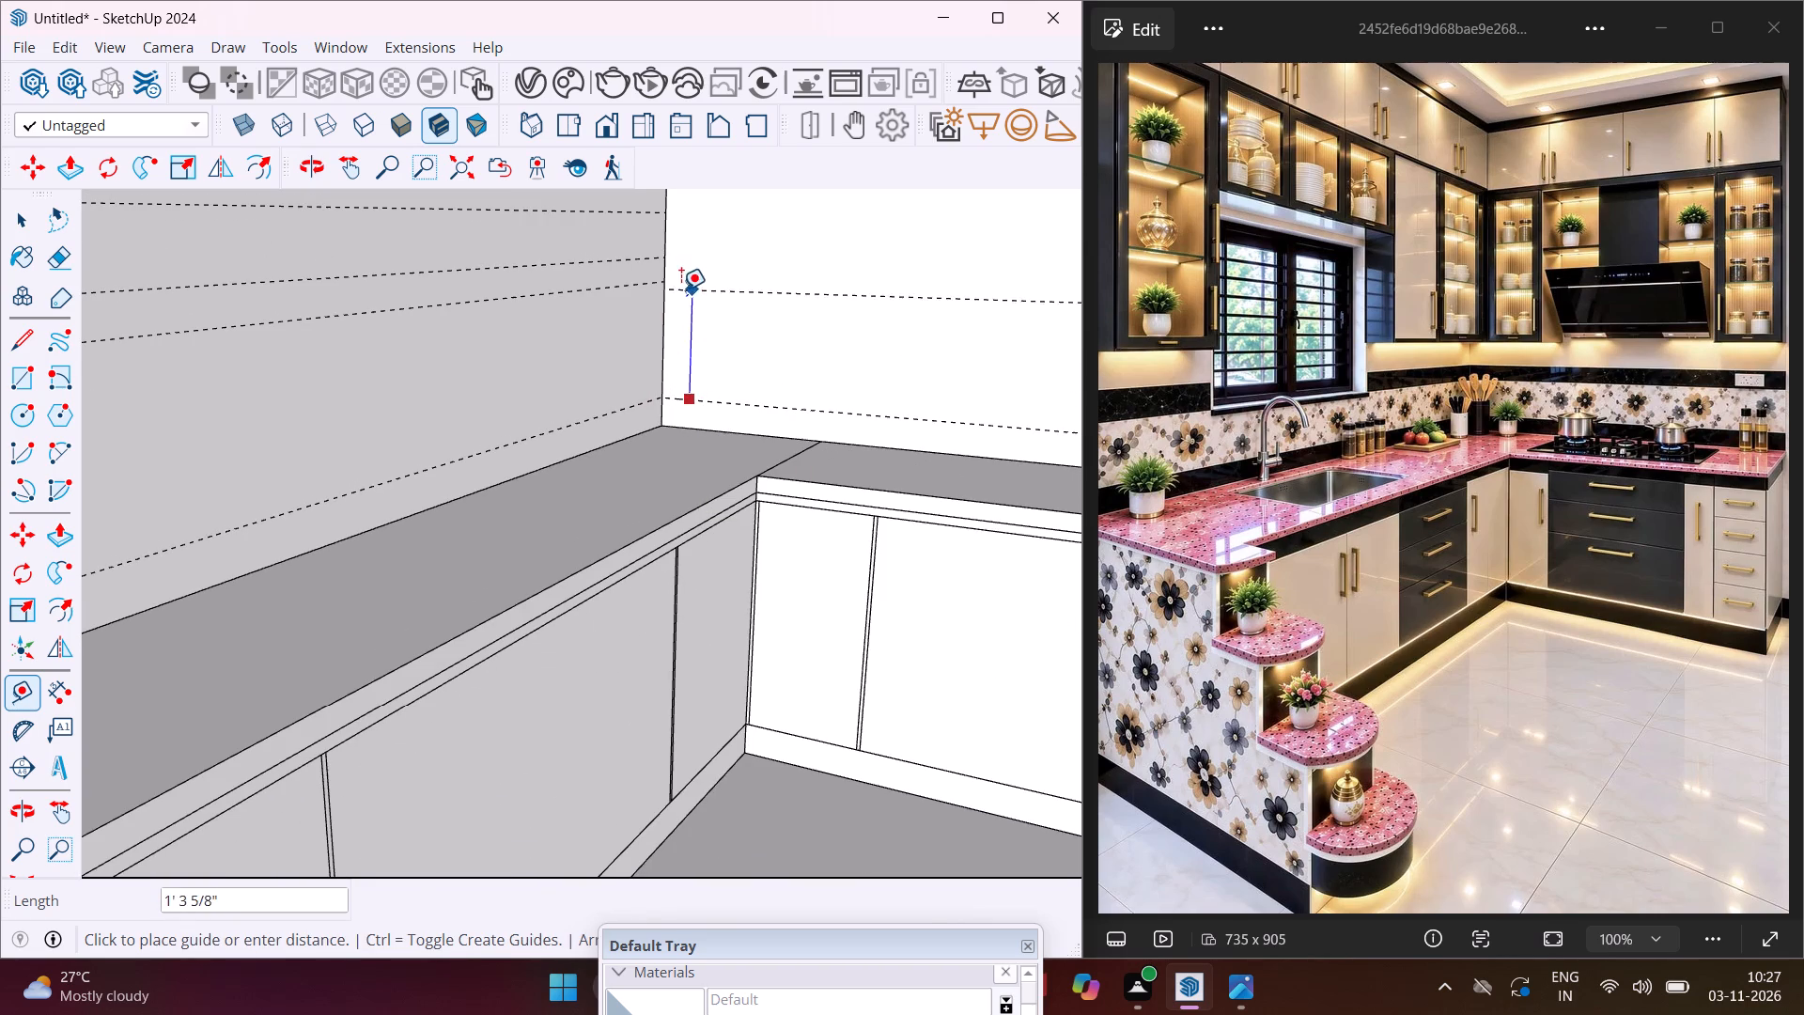
left_click(667, 277)
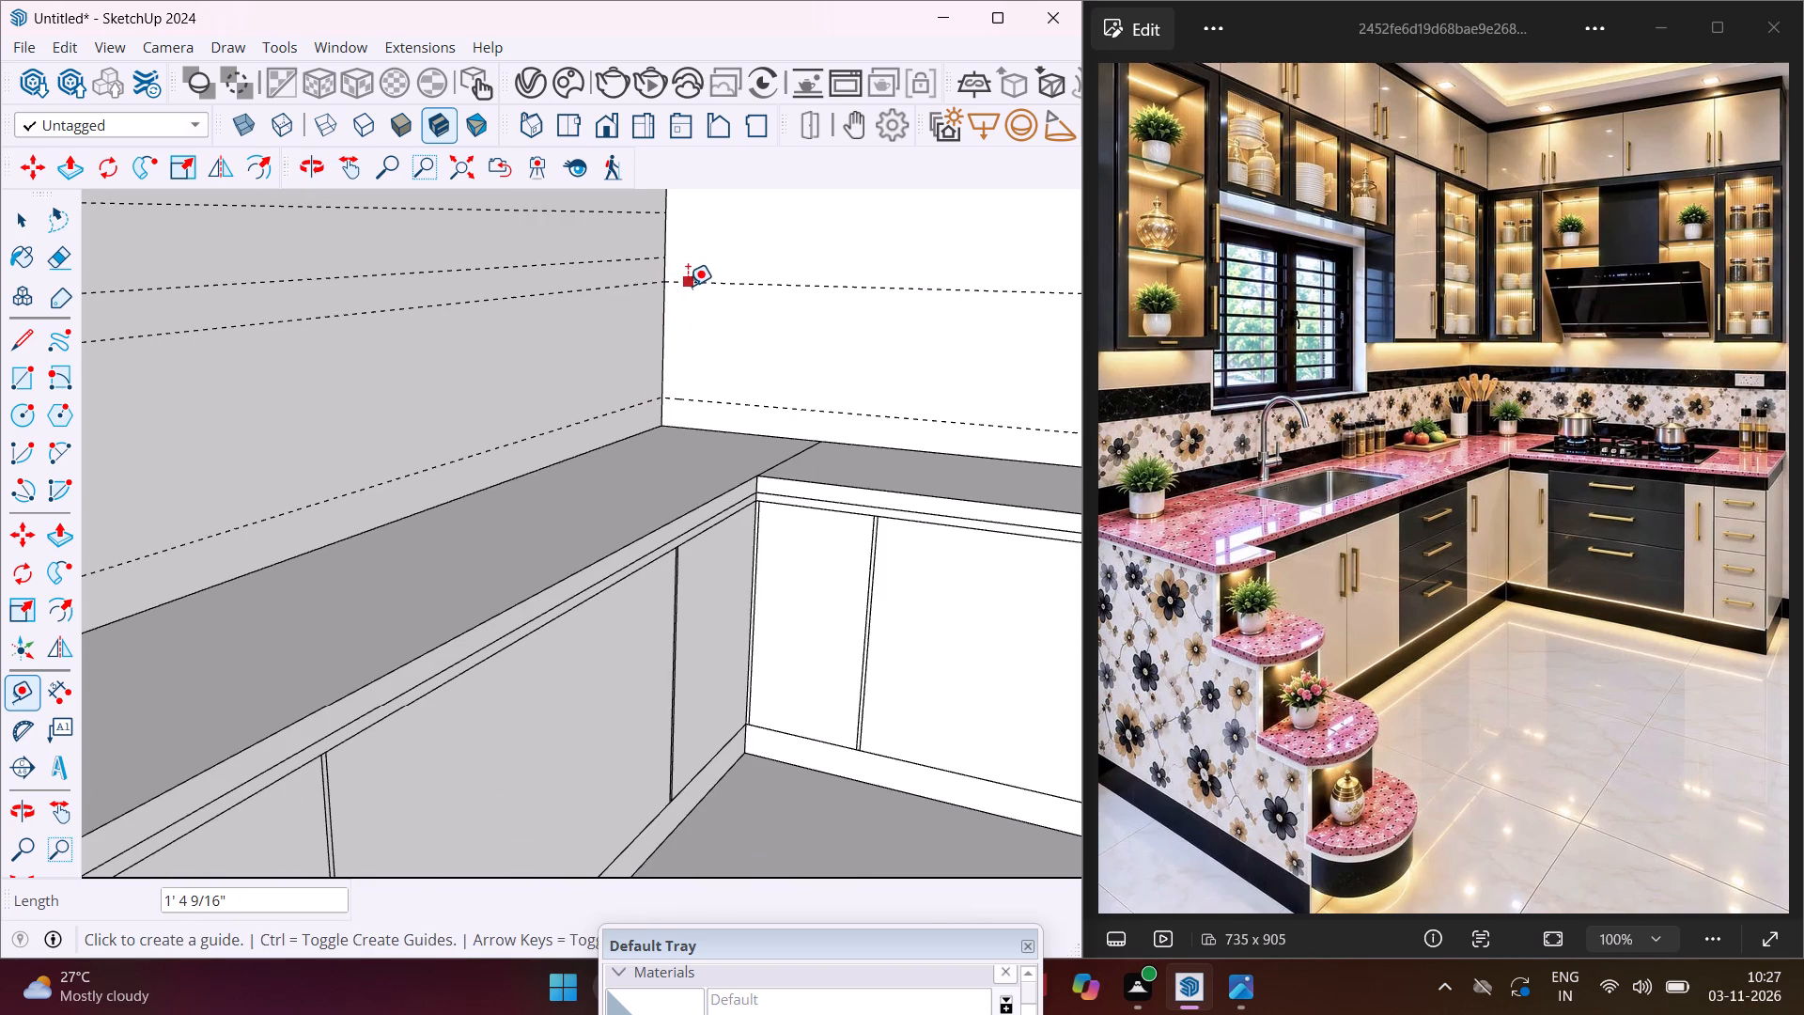
left_click(688, 286)
left_click(666, 261)
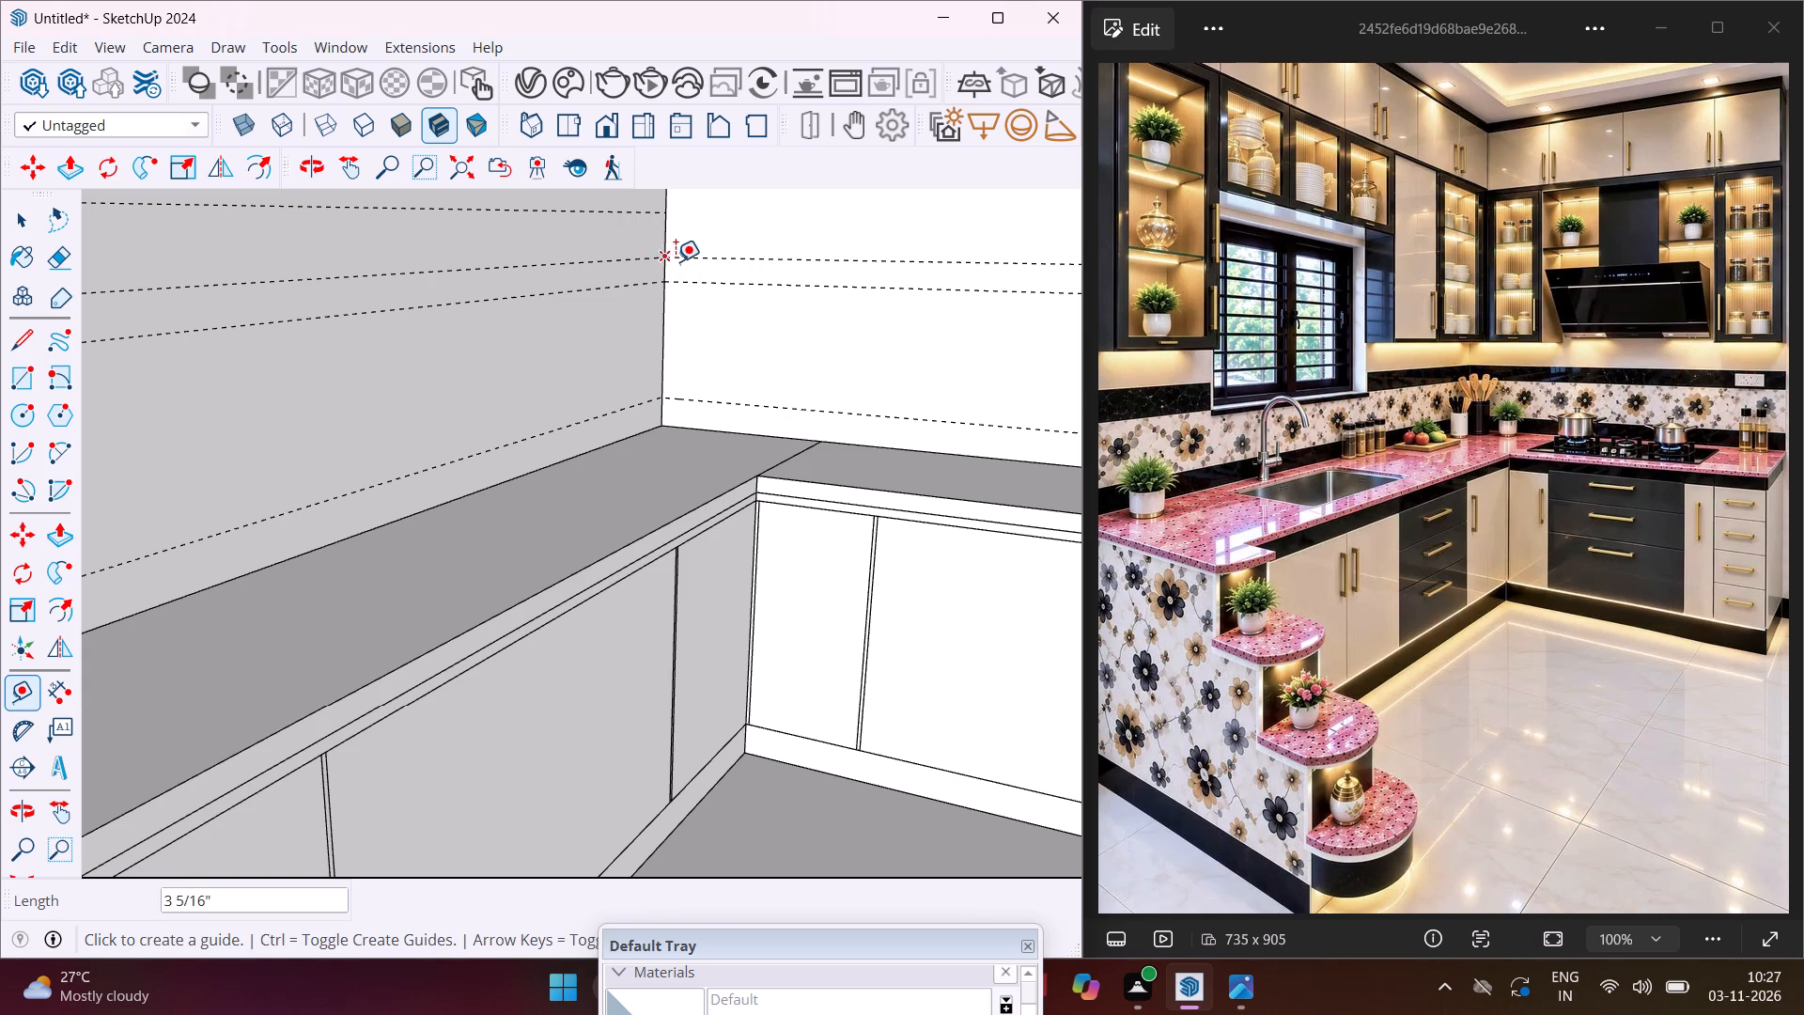
left_click(693, 257)
left_click(668, 209)
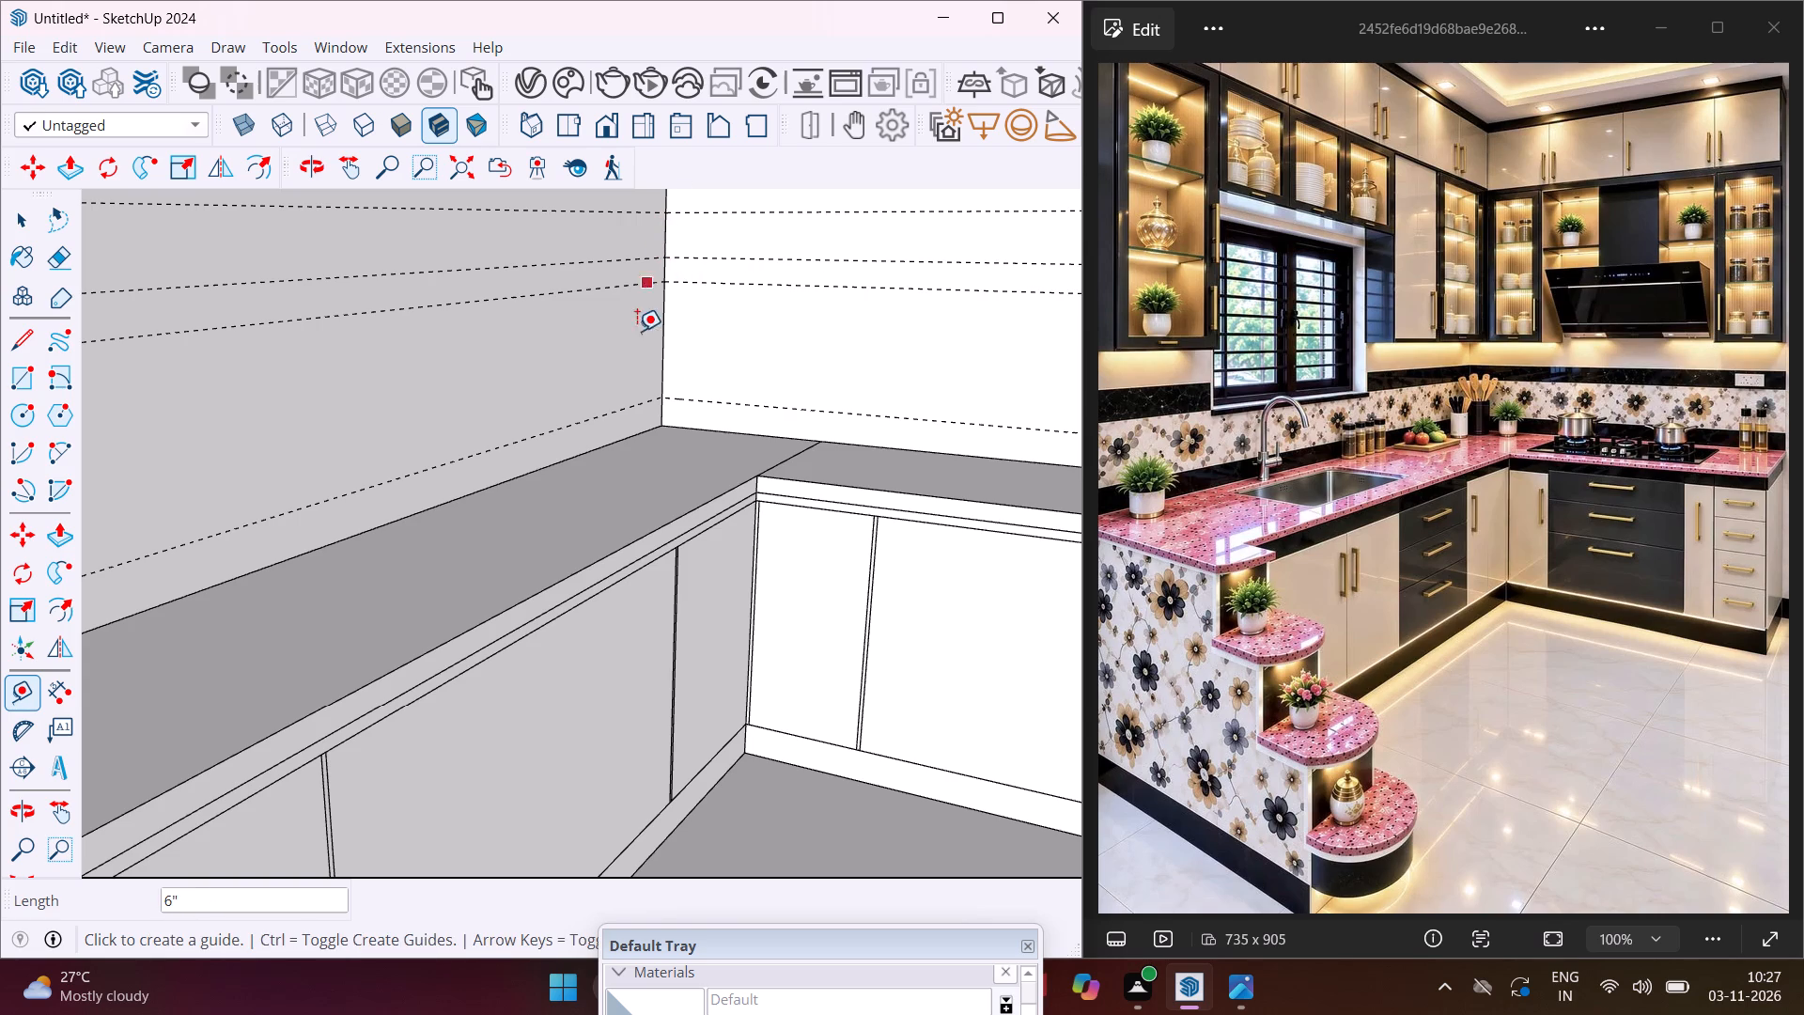
scroll(615, 408, "down", 8)
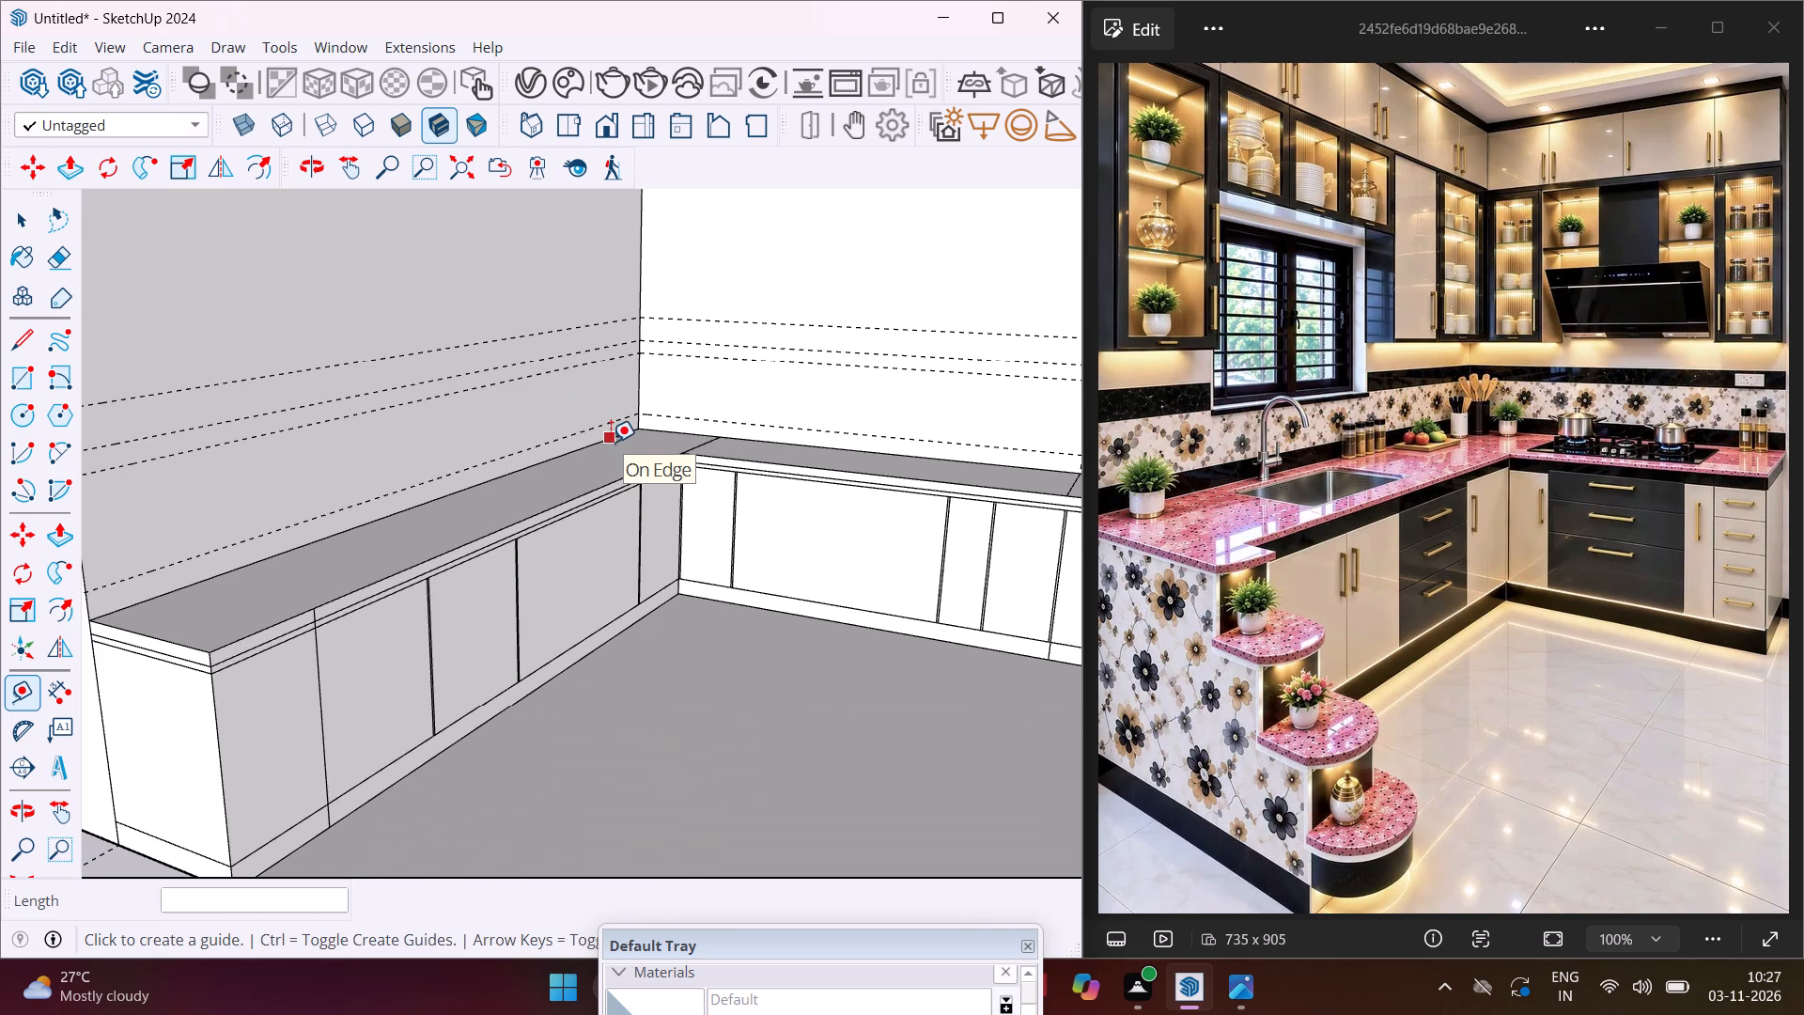
scroll(611, 442, "down", 1)
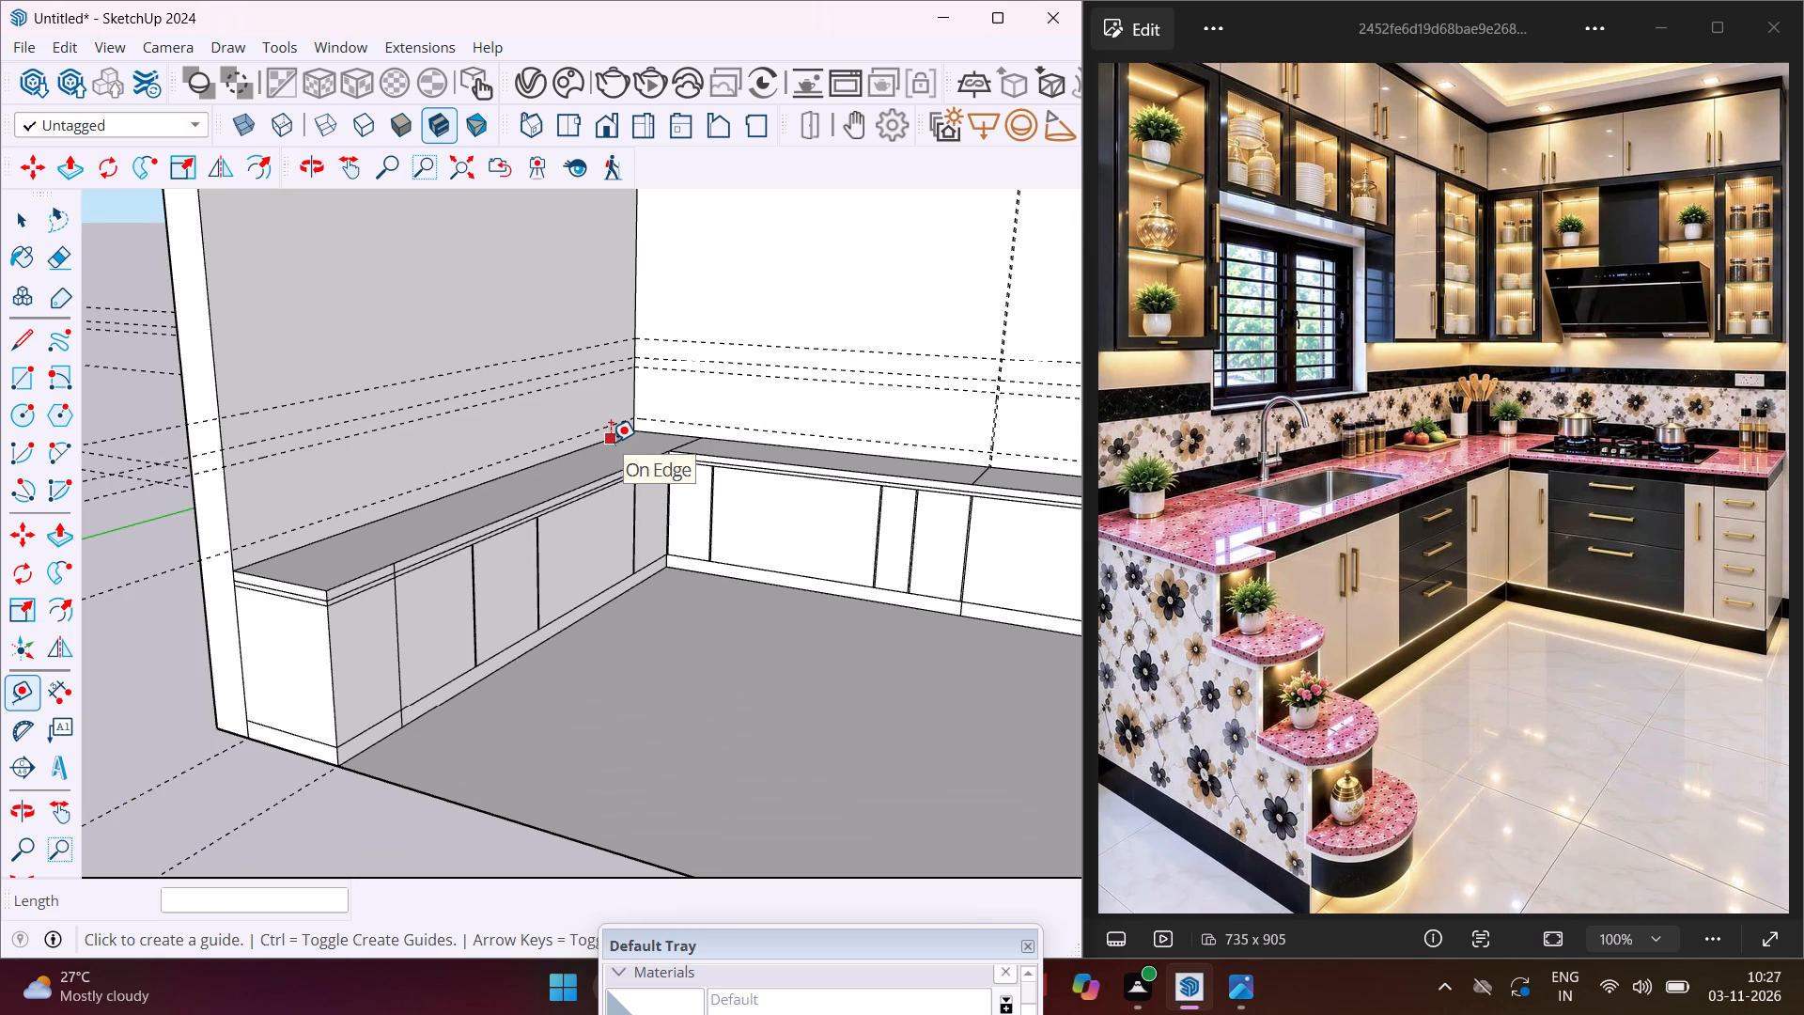
Draw a 4' 6" by 14' 3" rectangle on the side wall, from its top outer corner to the highest guide at the room corner.
scroll(611, 442, "down", 1)
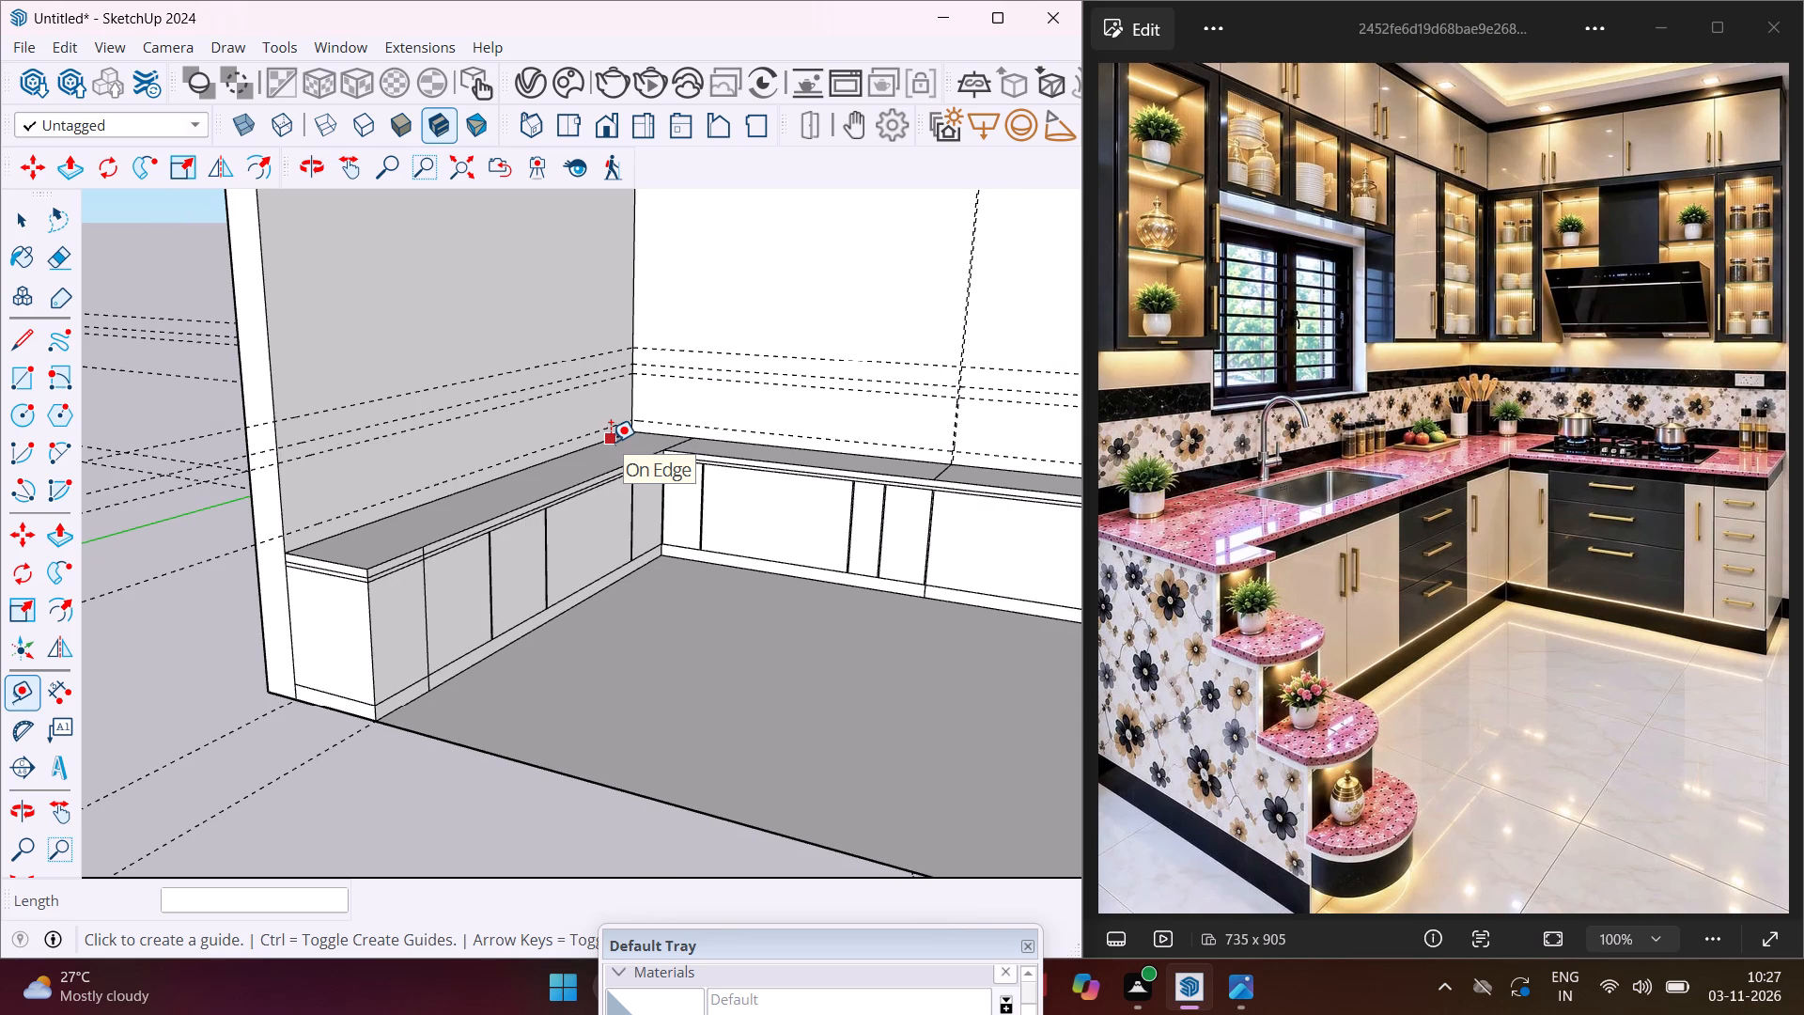
scroll(611, 442, "down", 2)
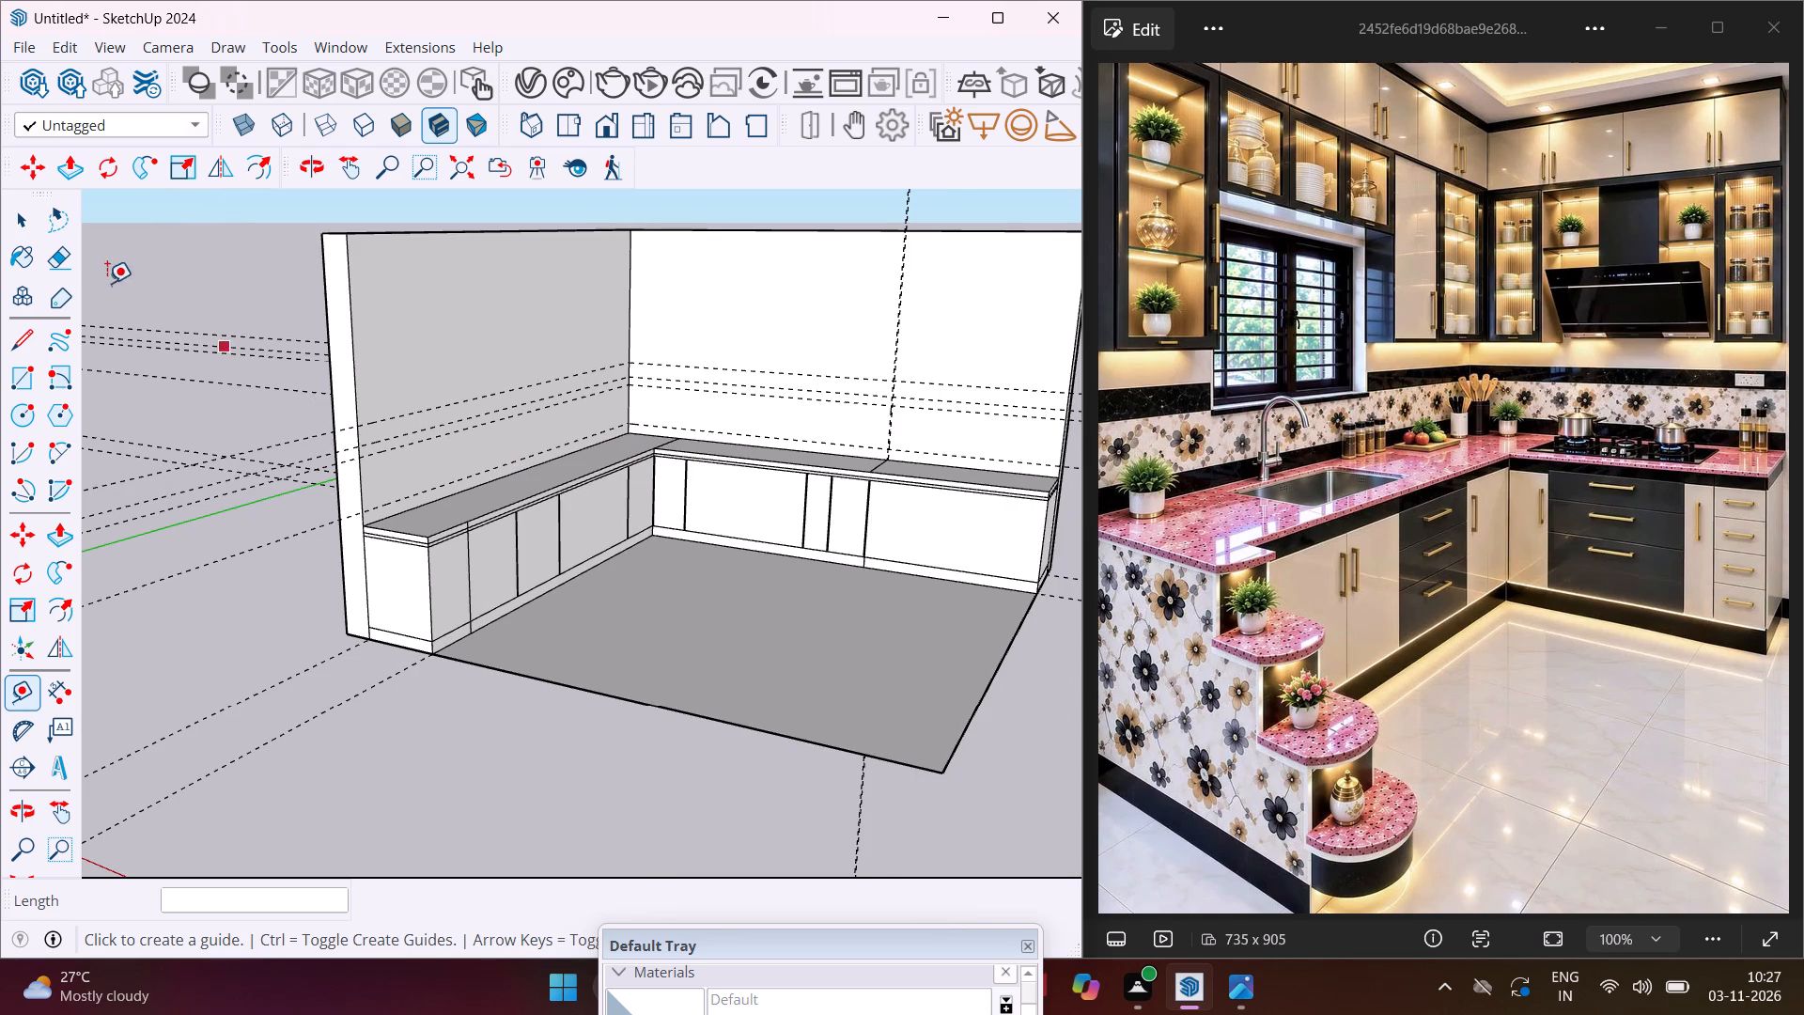
left_click(23, 385)
scroll(318, 275, "up", 2)
left_click(348, 226)
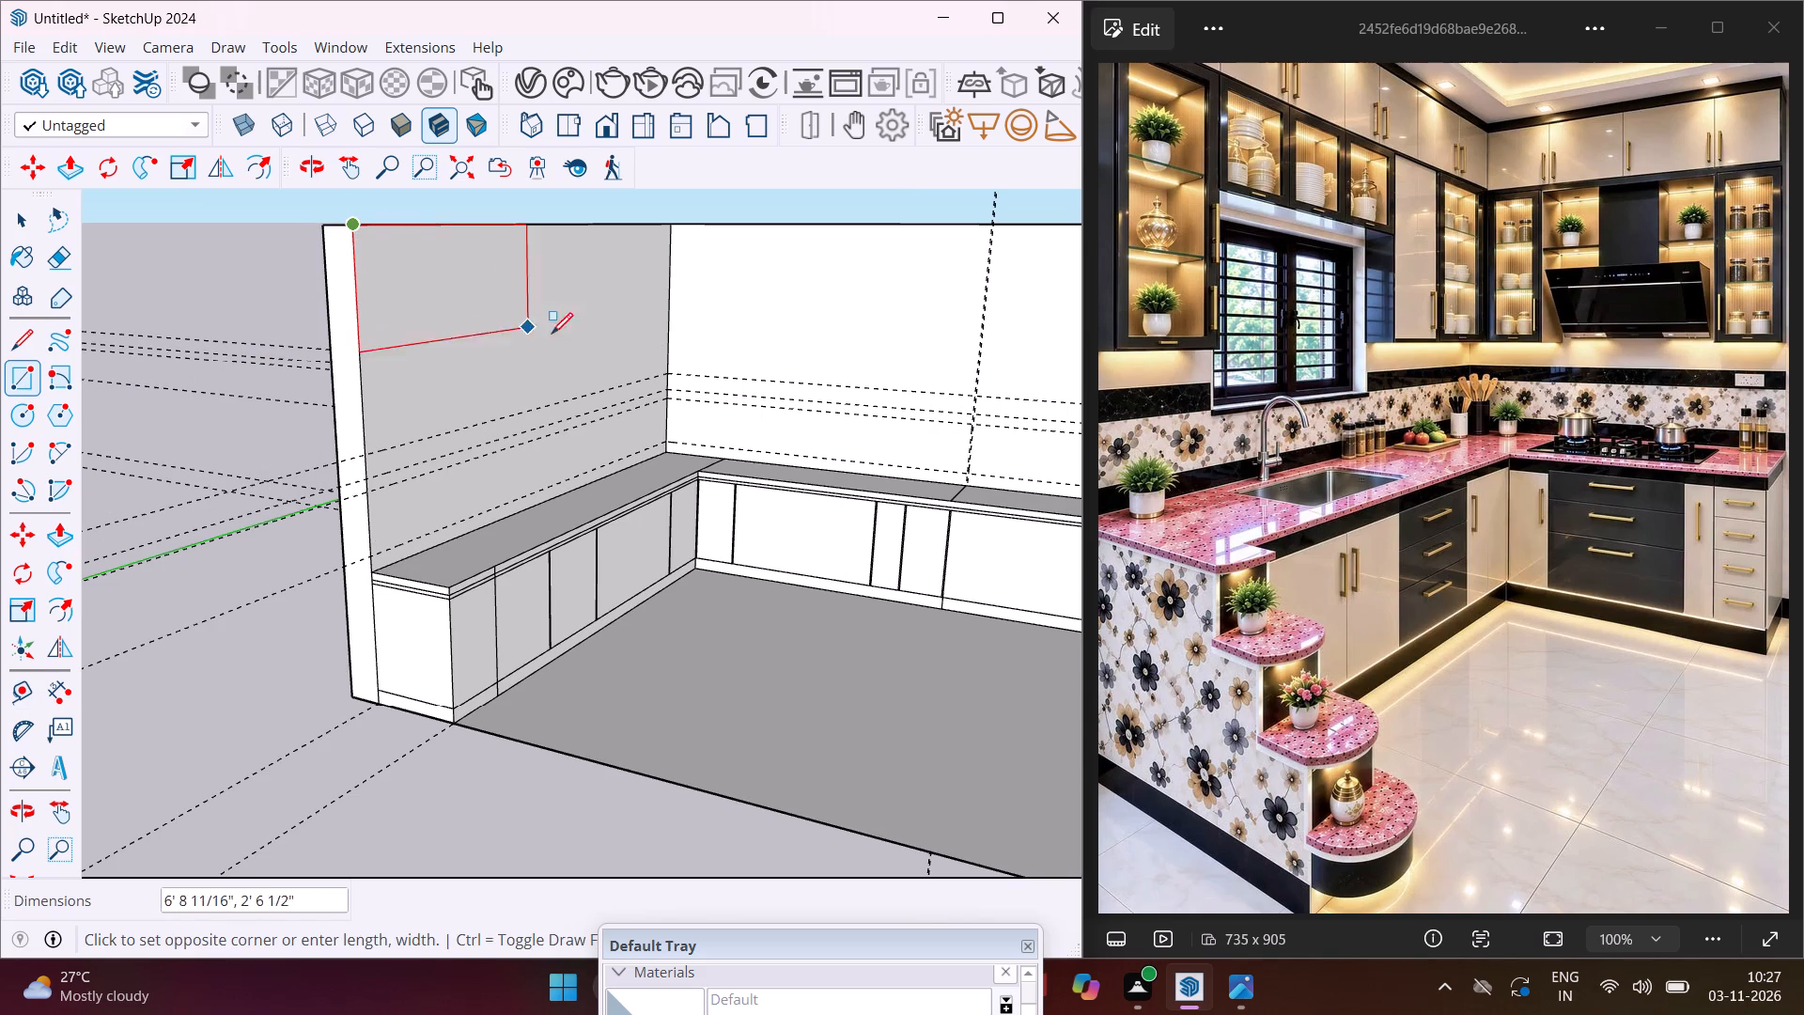
left_click(668, 373)
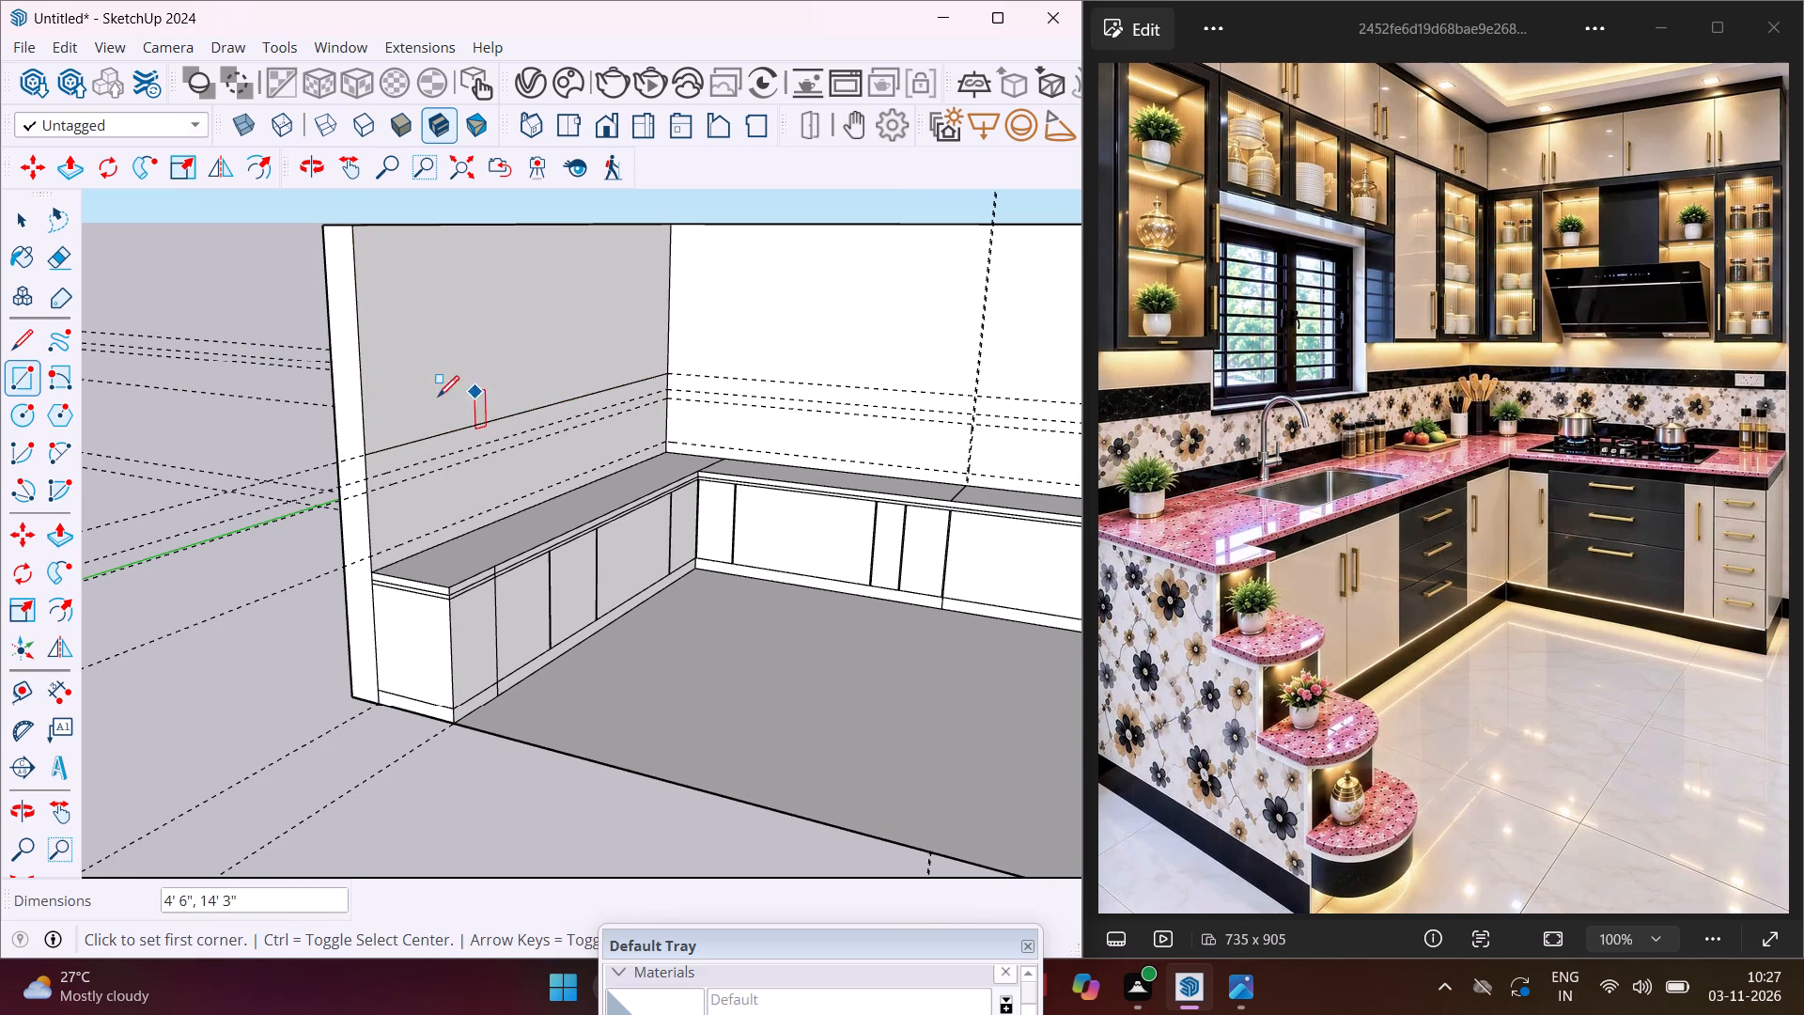
Draw a rectangle about 9' 2 15/16" by 4' 6" on the back wall, from the top room corner to where the highest guide meets the vertical guide.
scroll(389, 398, "down", 2)
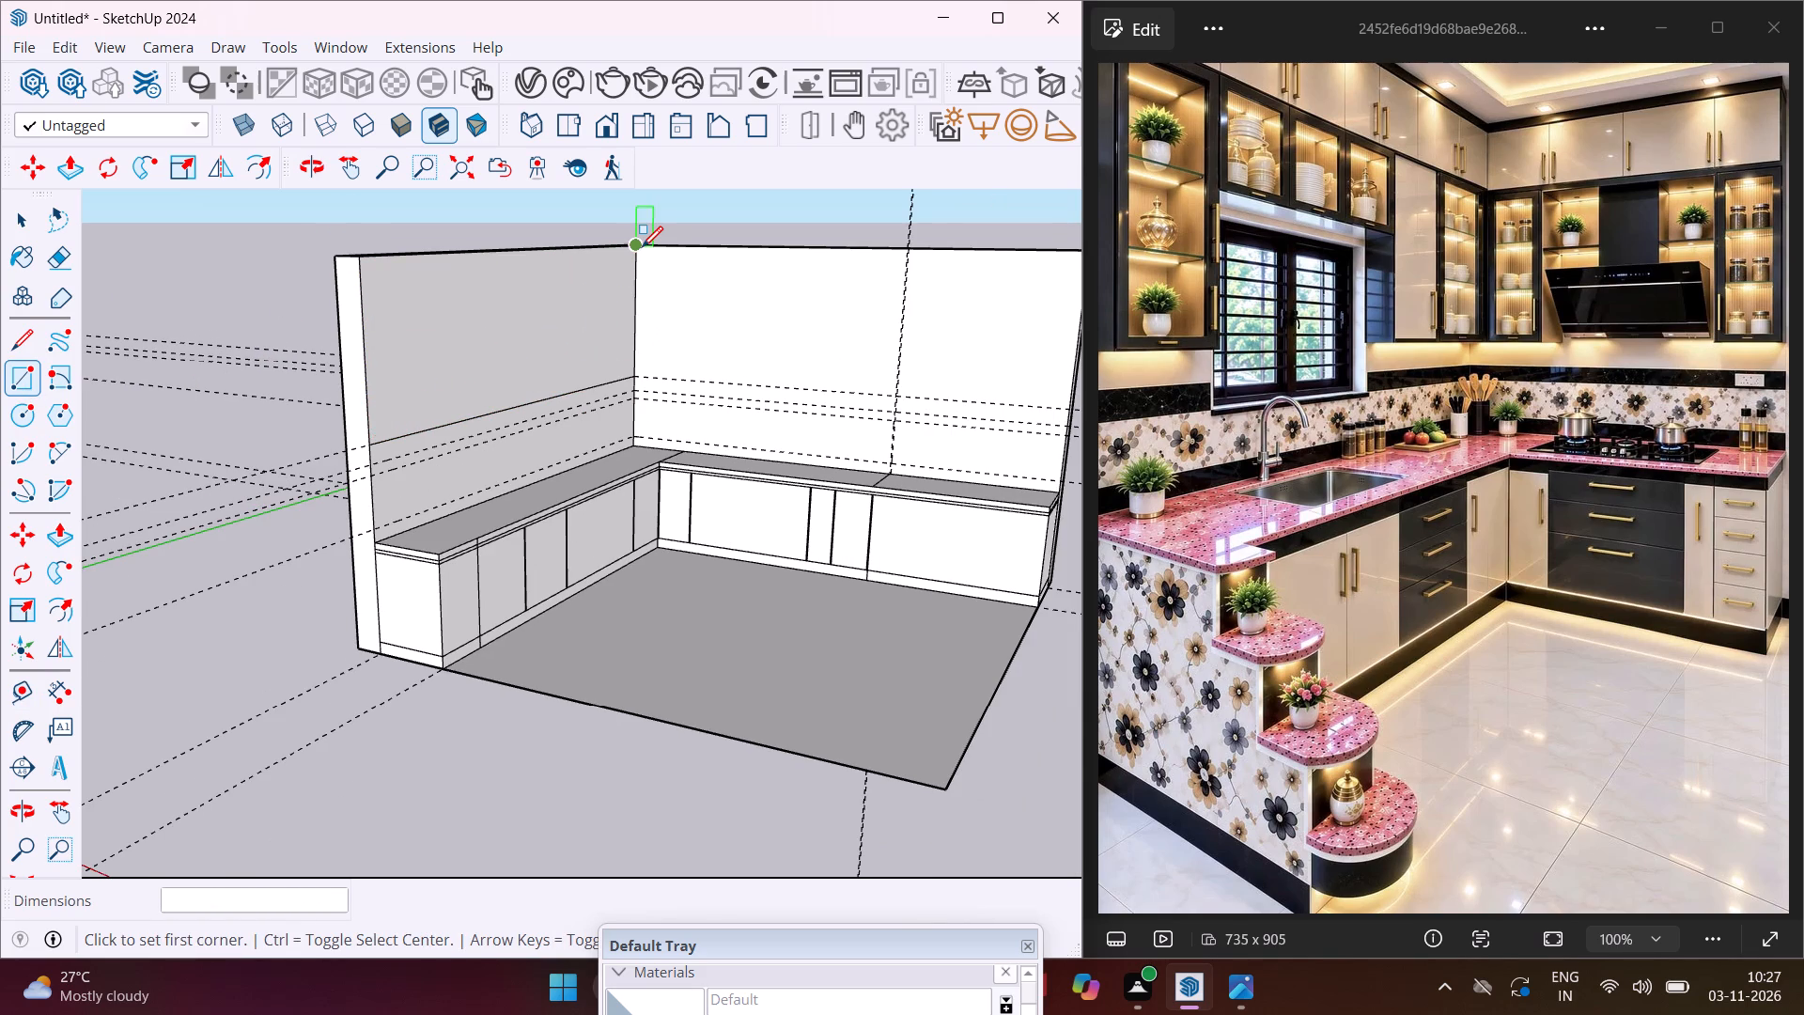
left_click(642, 247)
scroll(648, 291, "down", 1)
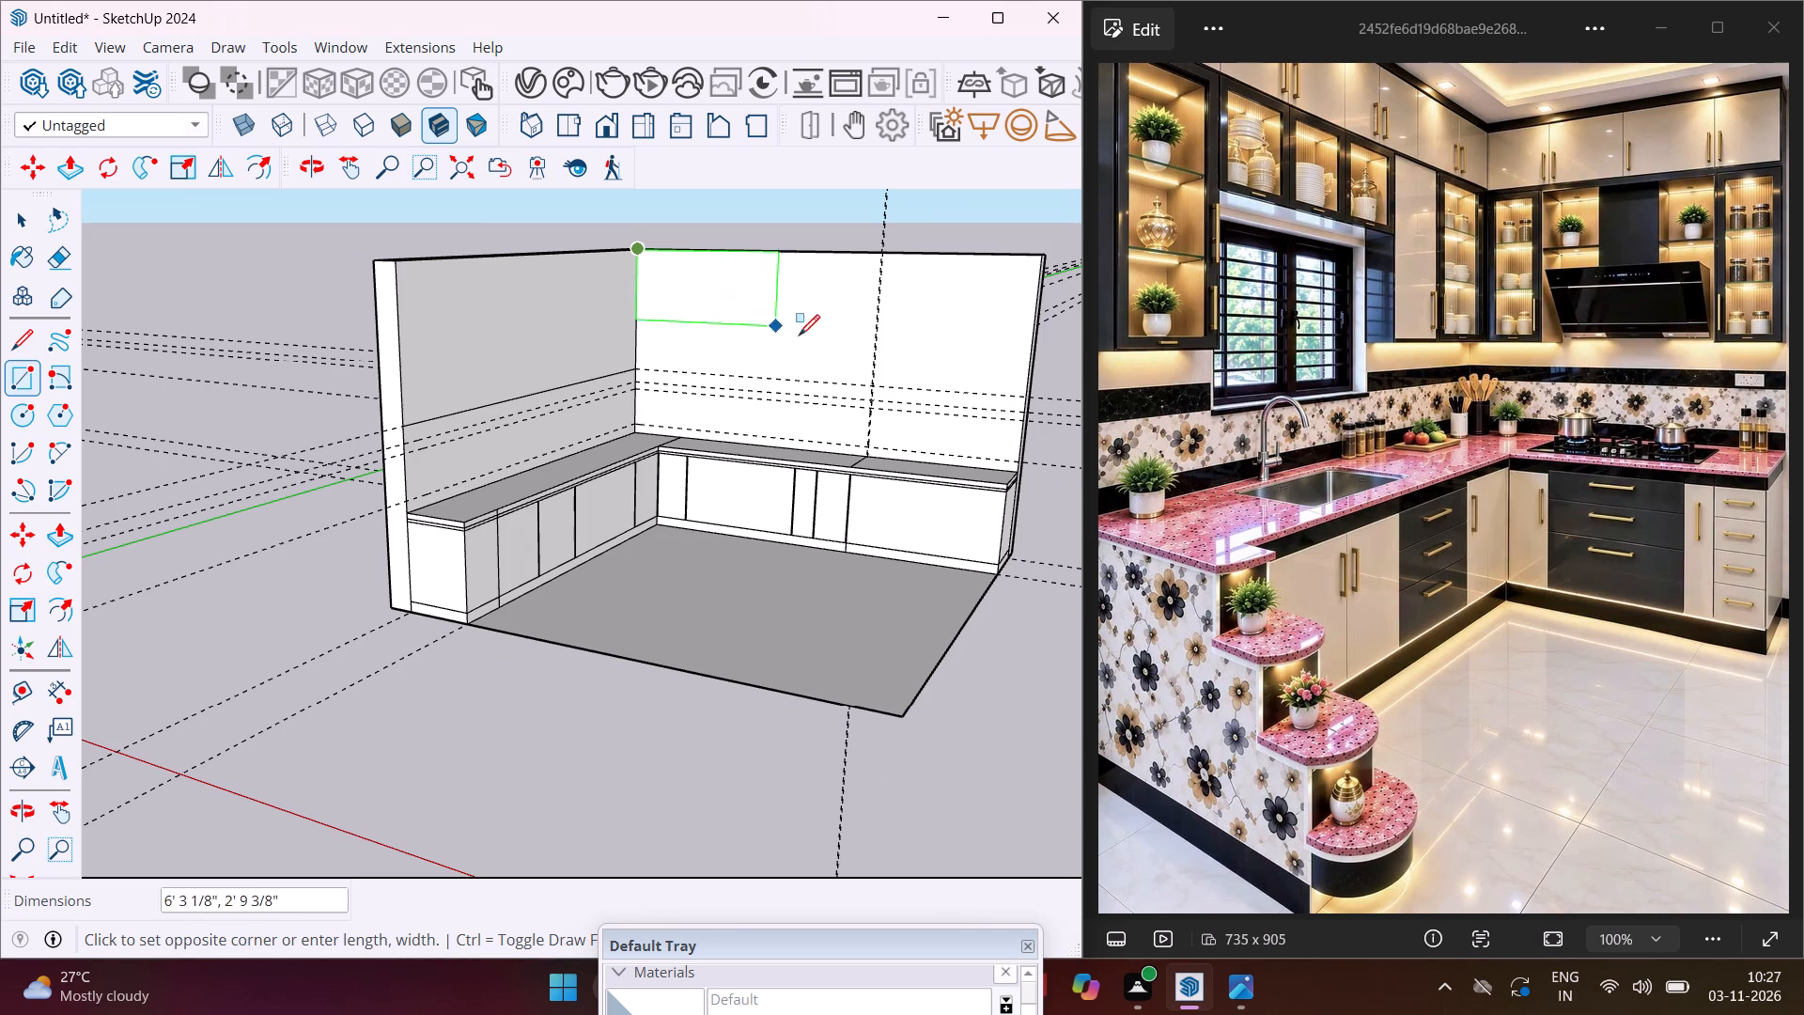
scroll(872, 382, "up", 3)
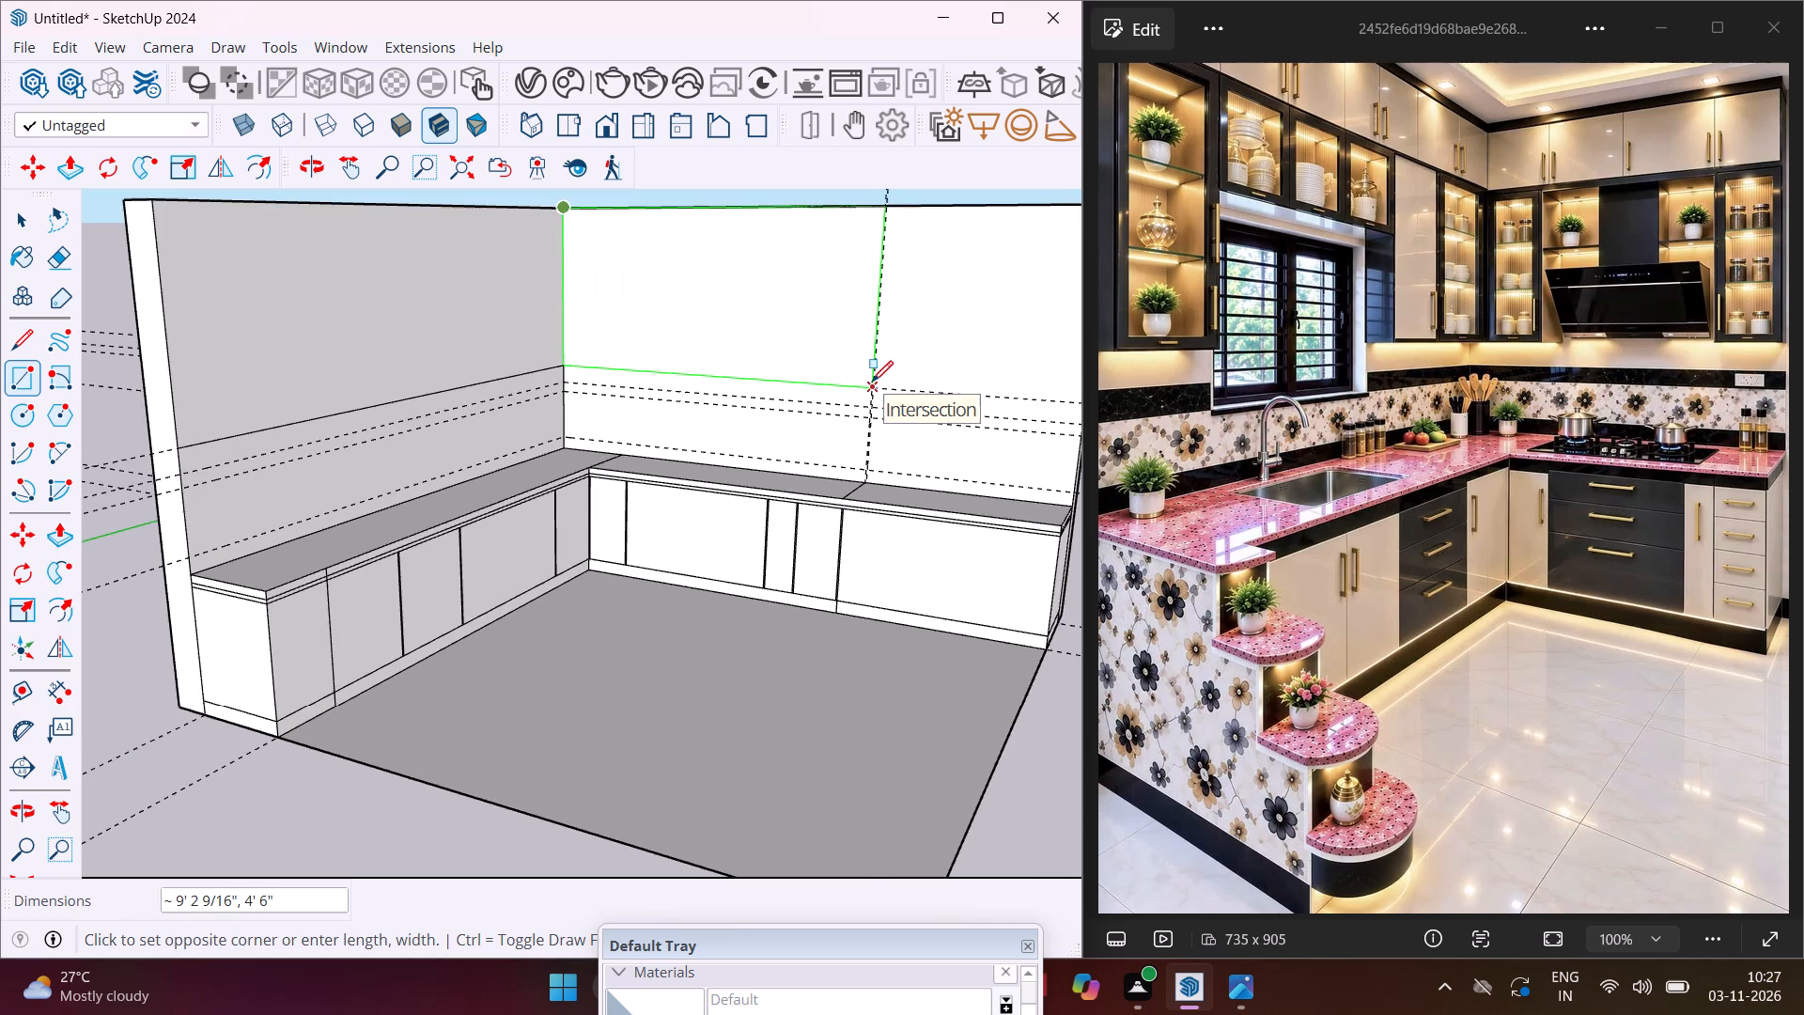
scroll(872, 382, "up", 16)
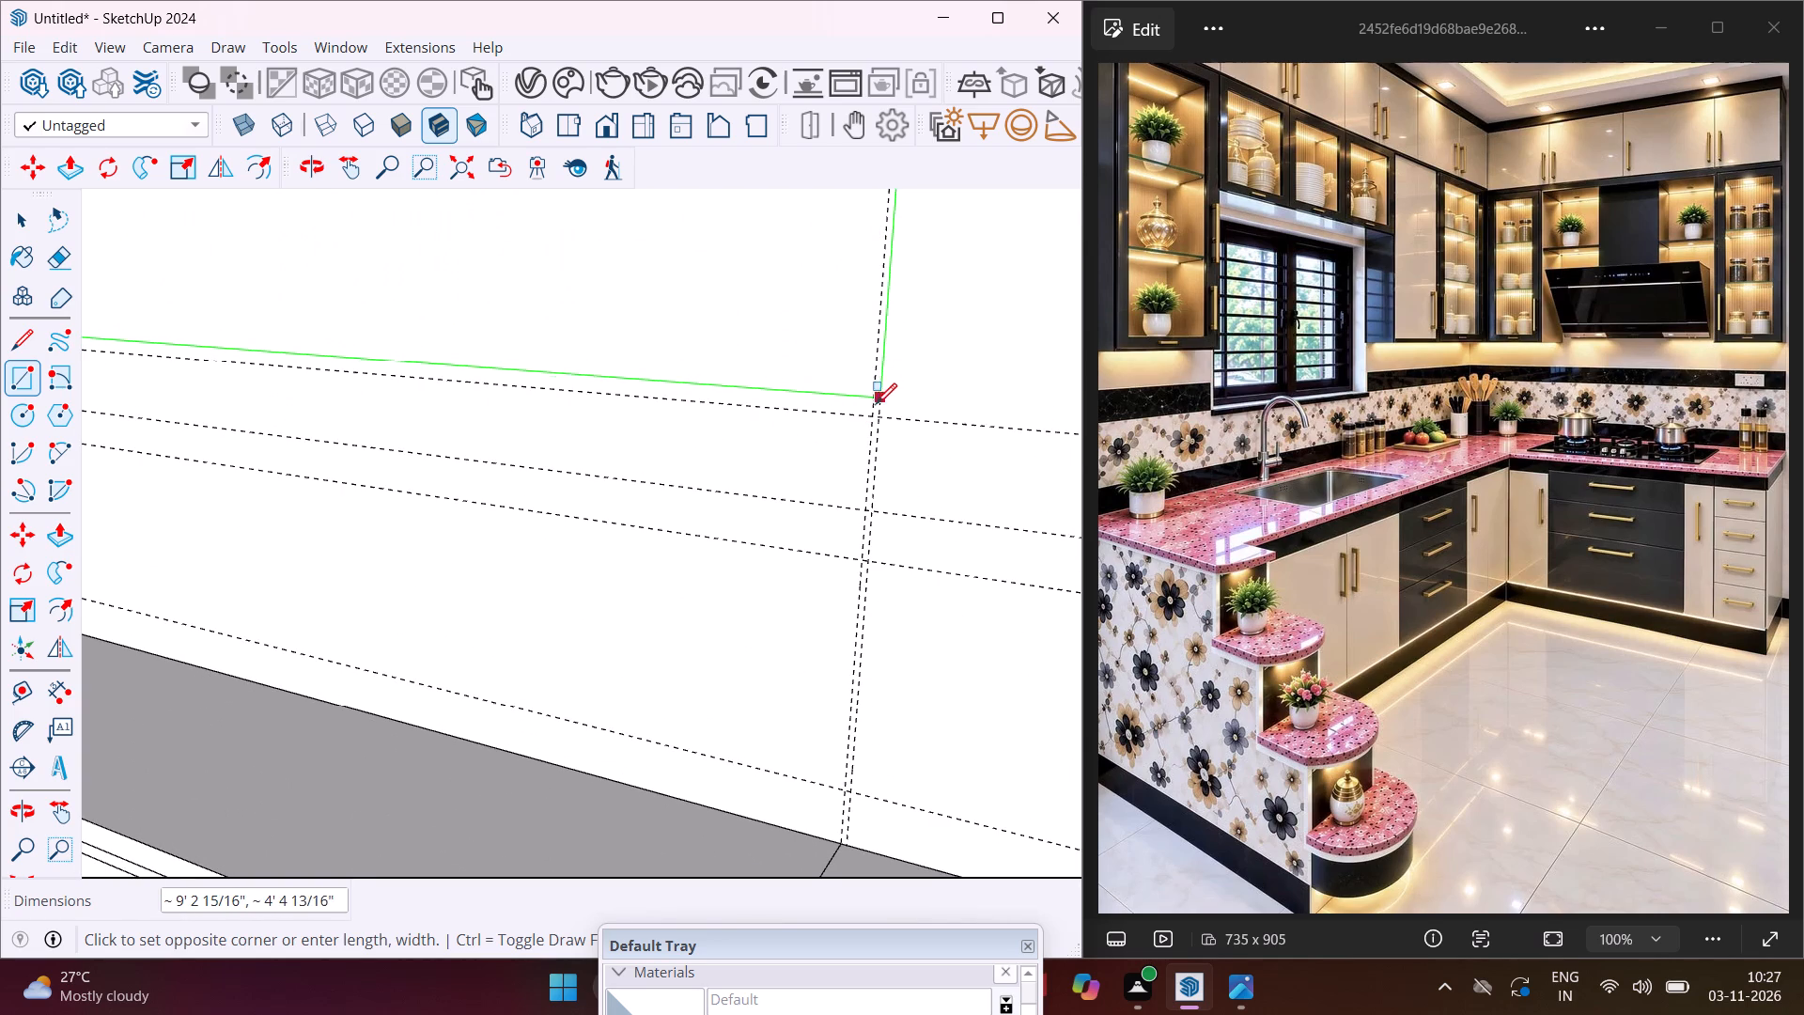
left_click(880, 419)
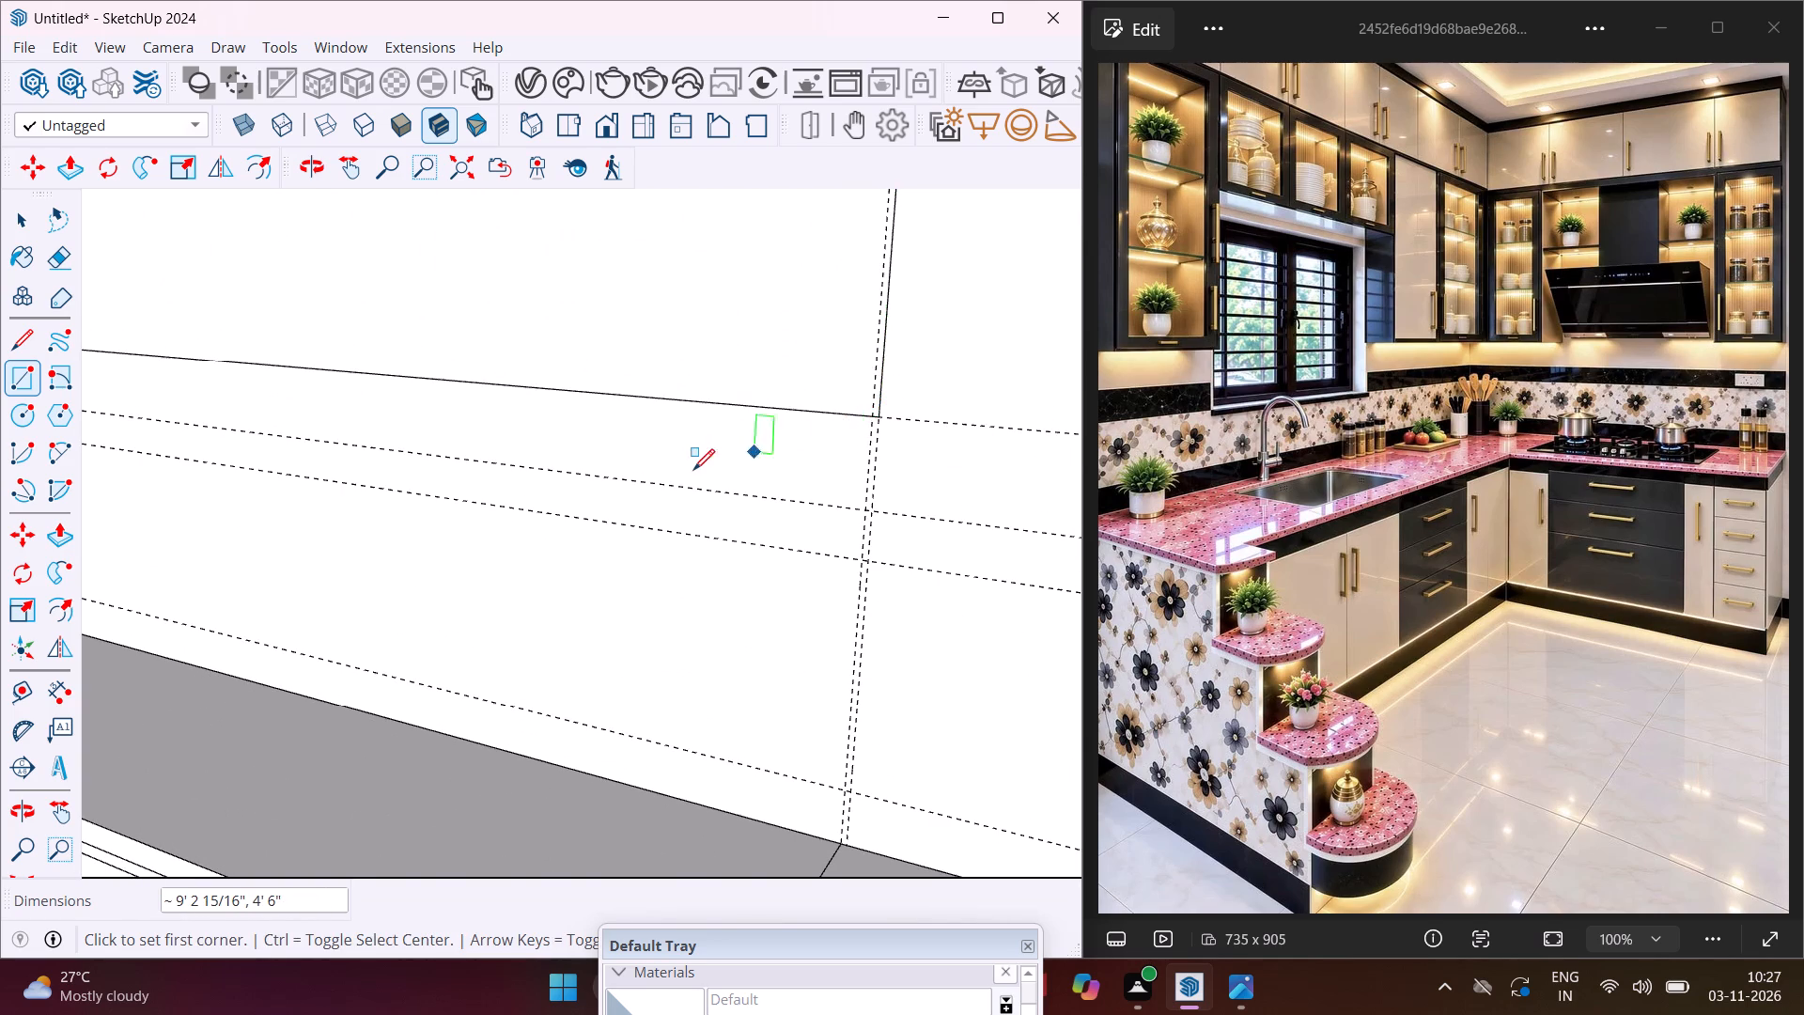
scroll(693, 470, "down", 13)
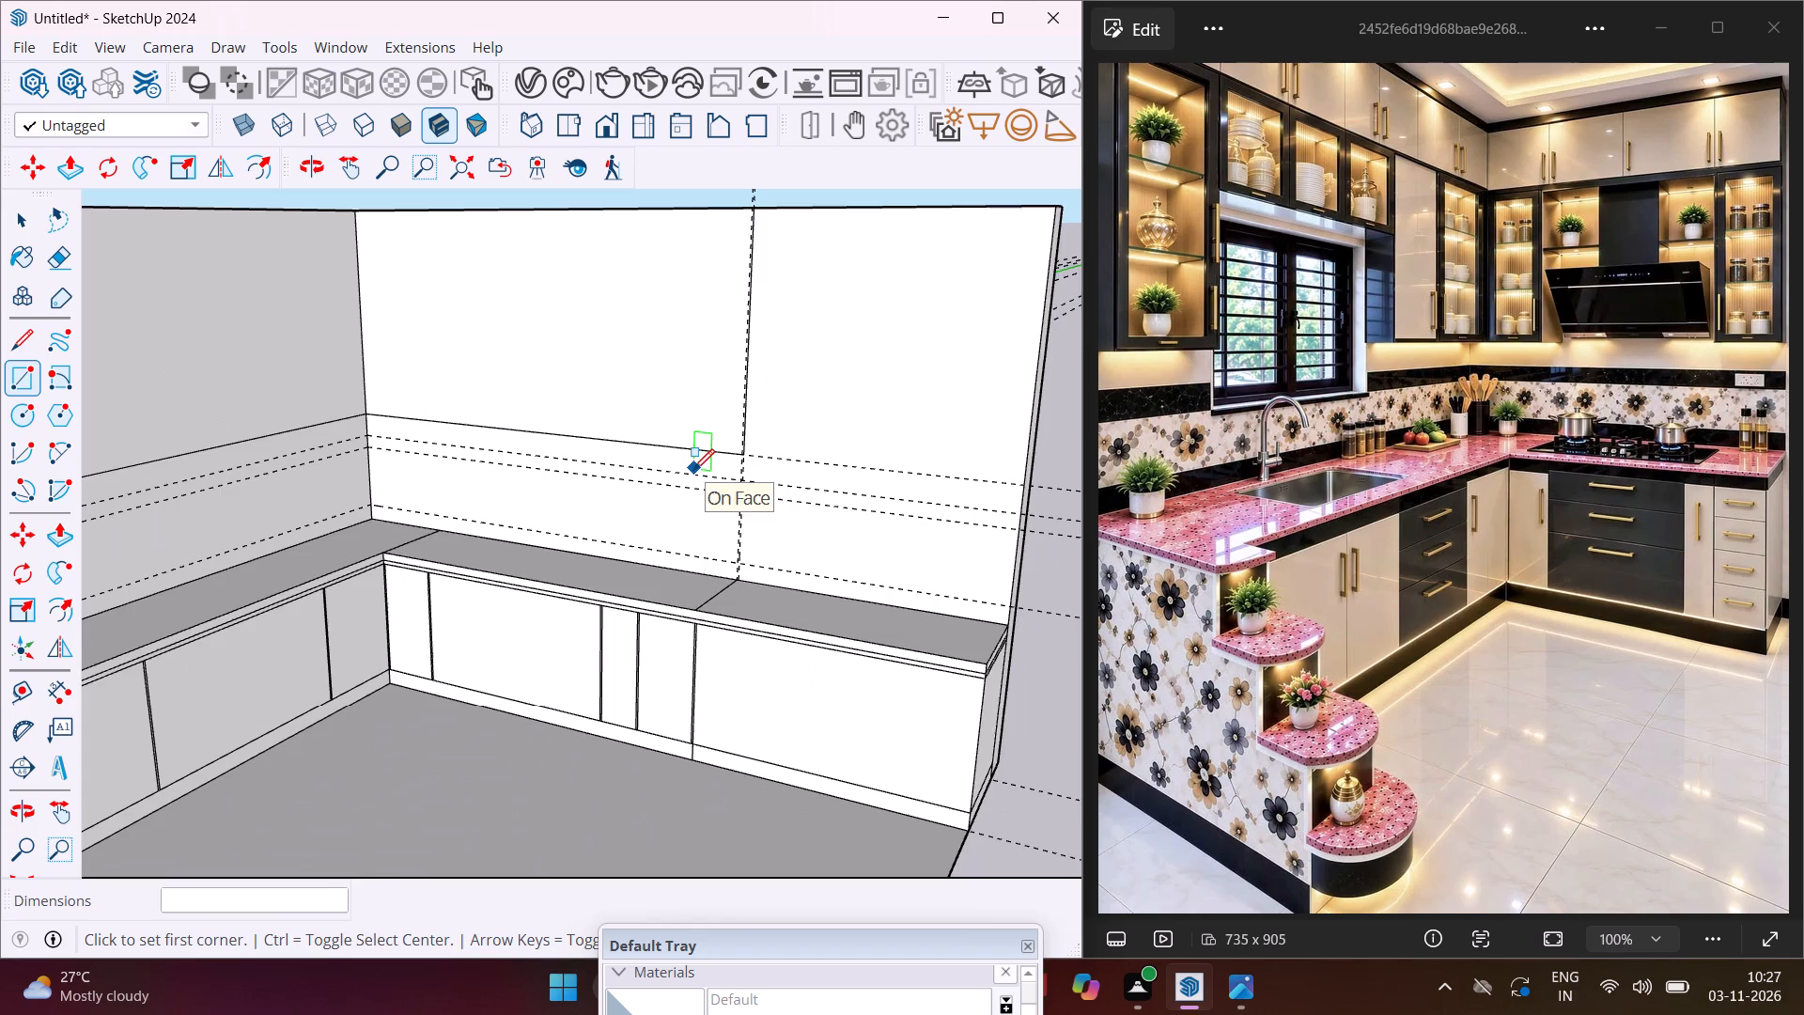
scroll(693, 470, "down", 8)
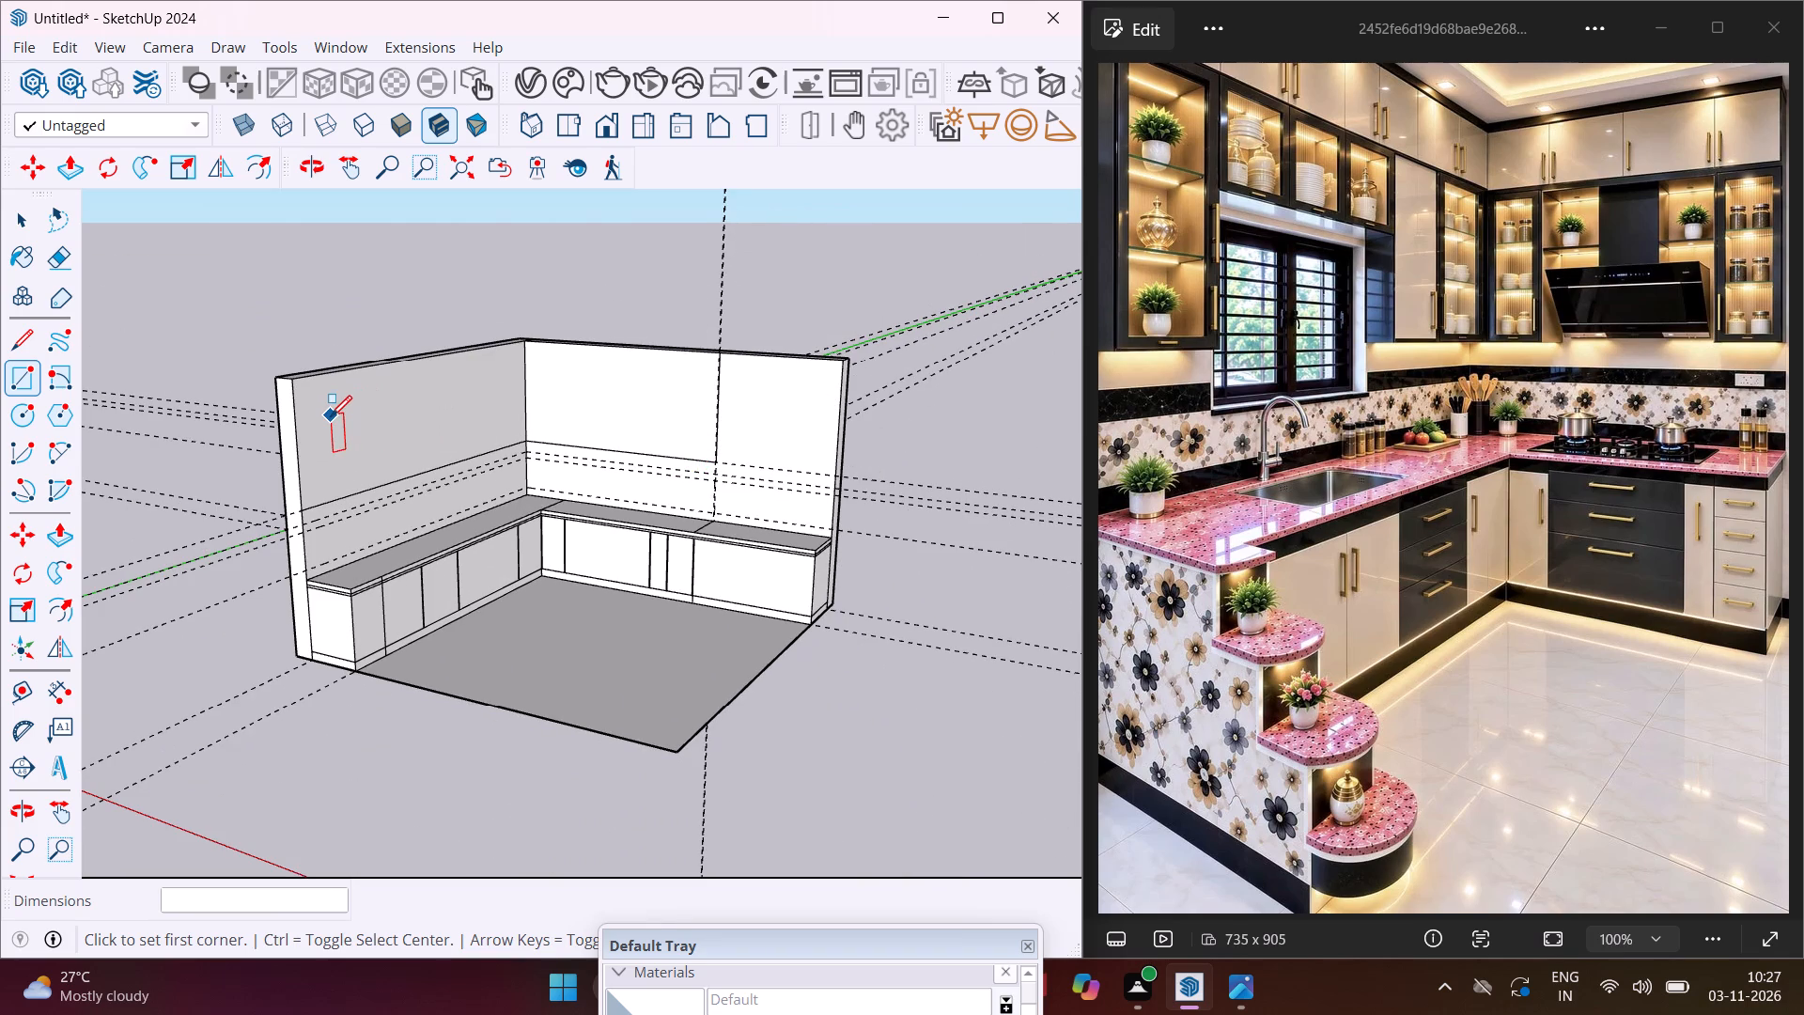
key("Escape")
key("space")
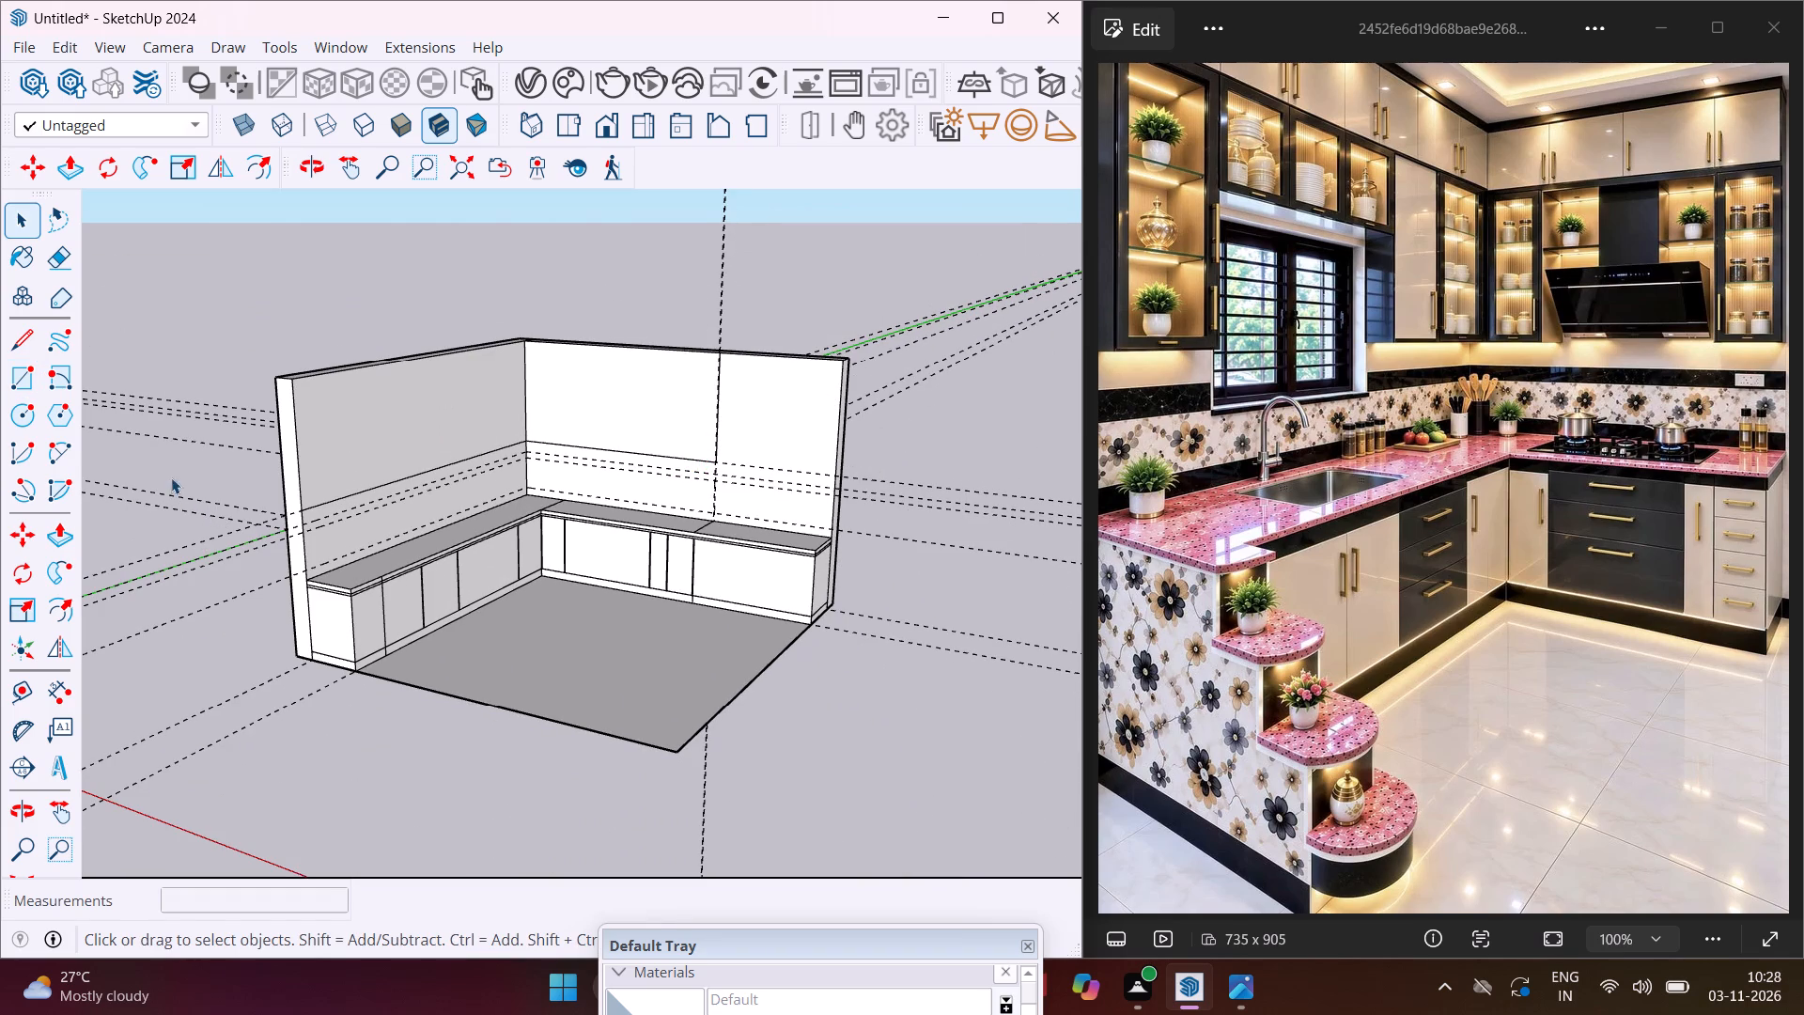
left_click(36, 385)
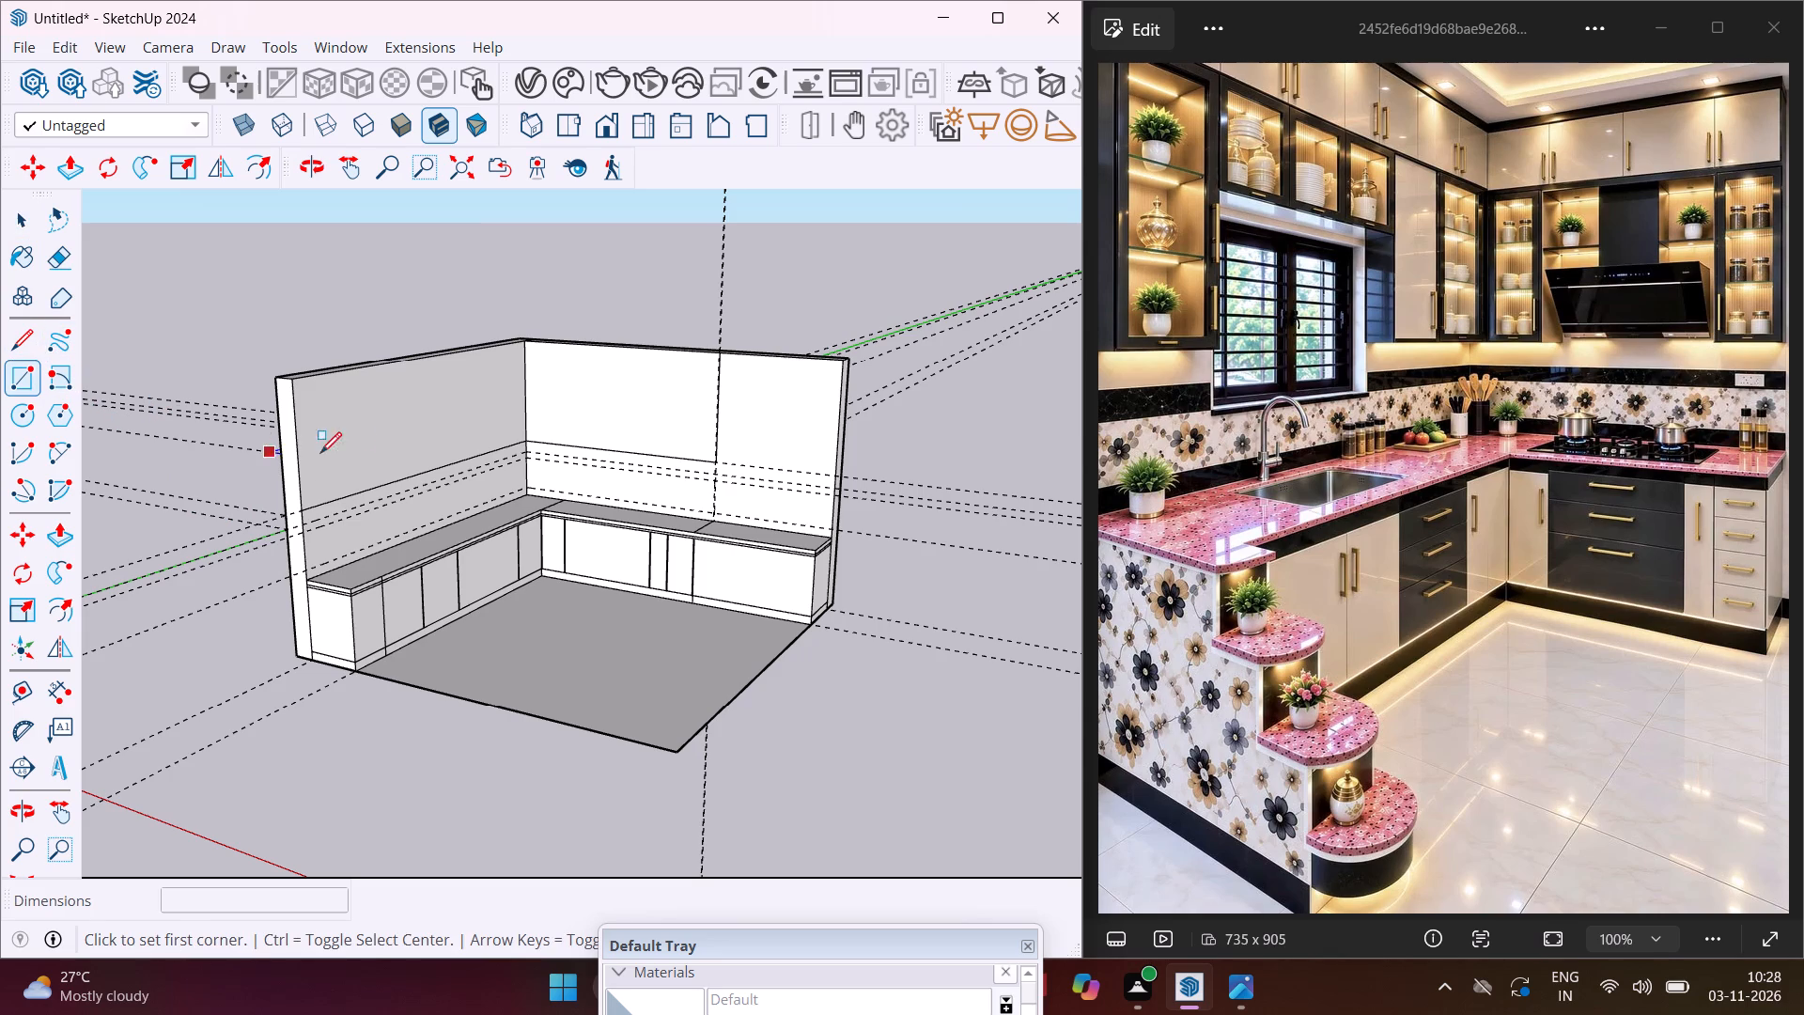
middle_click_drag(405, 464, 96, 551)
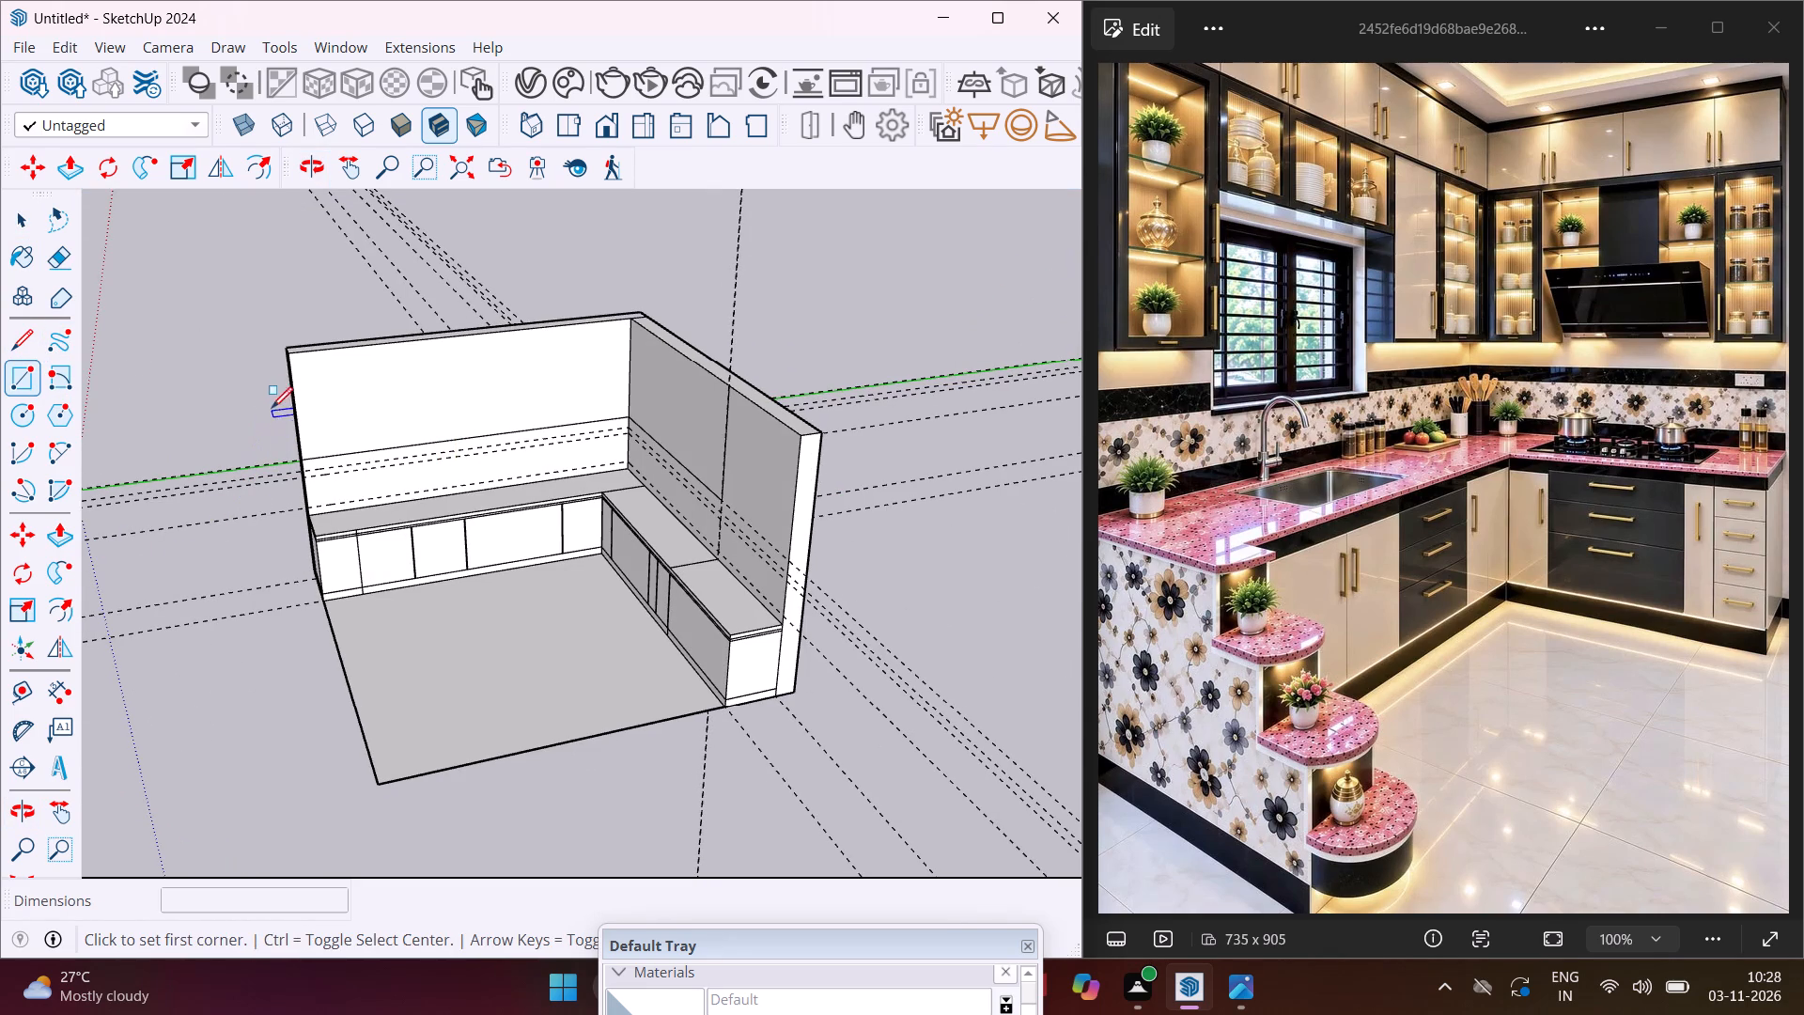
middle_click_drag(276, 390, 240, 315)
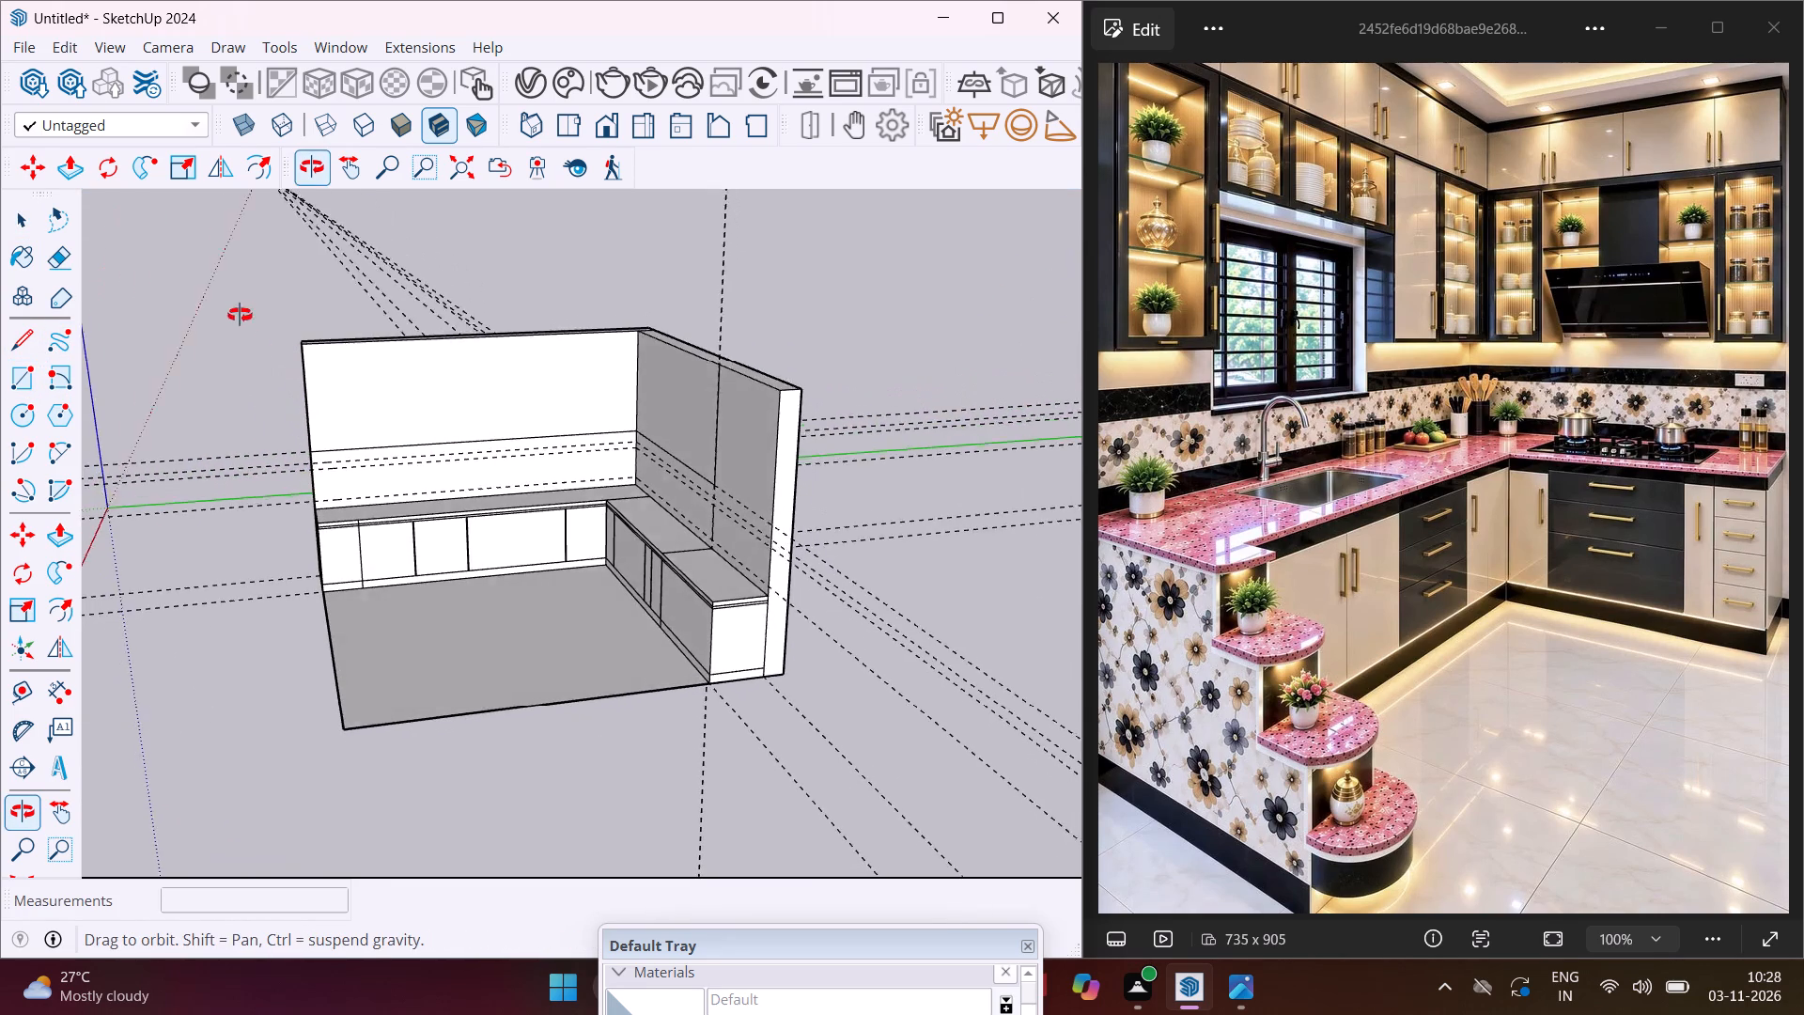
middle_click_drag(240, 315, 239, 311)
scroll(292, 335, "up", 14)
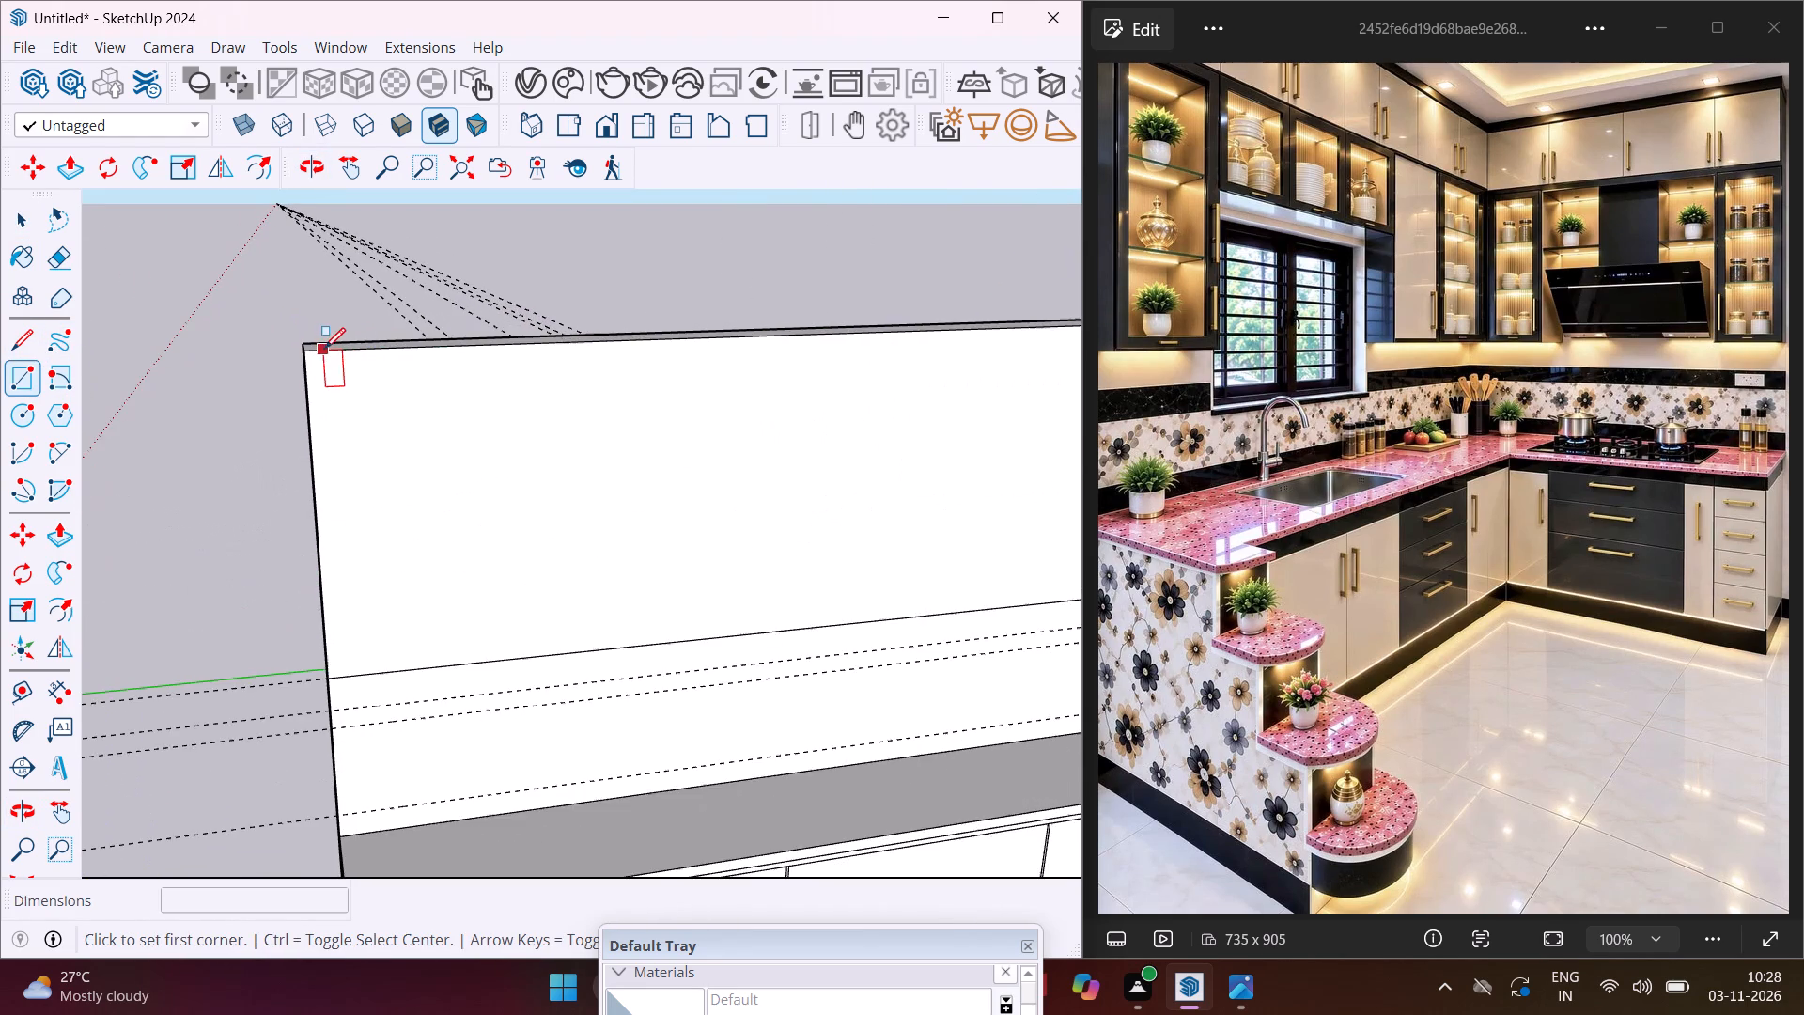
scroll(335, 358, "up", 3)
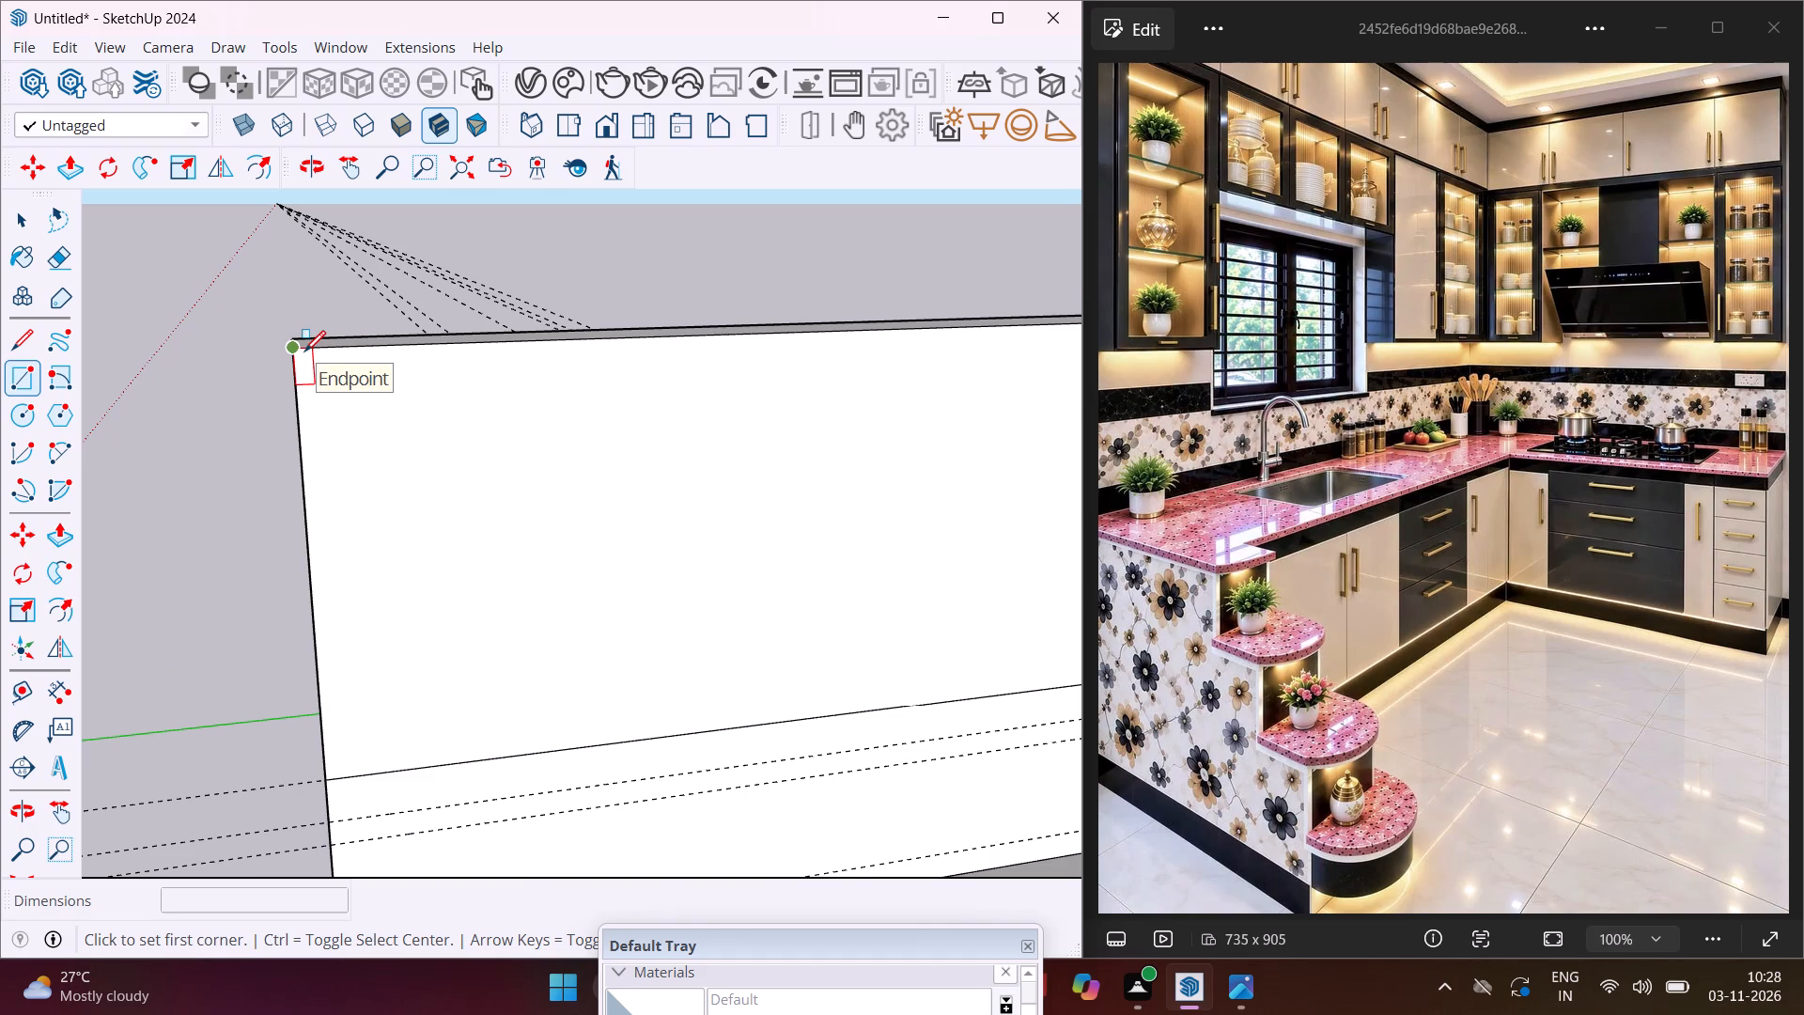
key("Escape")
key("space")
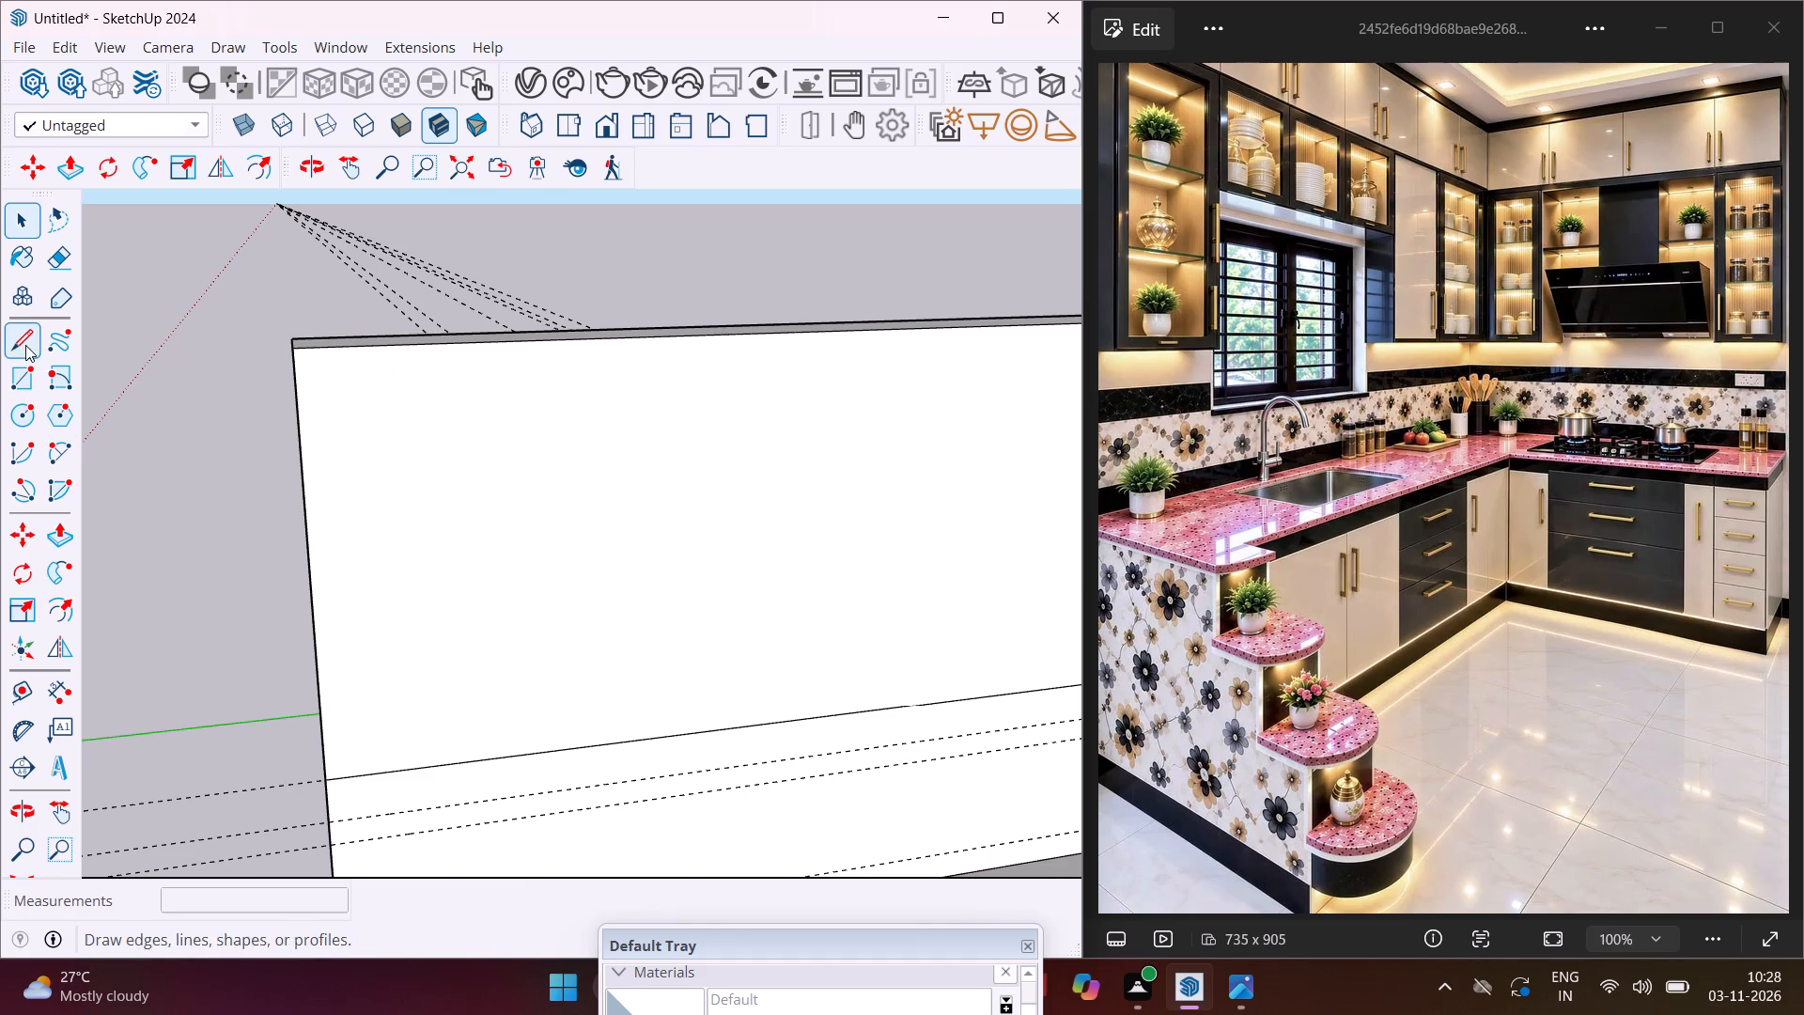
Draw a 14' 3" horizontal line across the upper part of the side wall, from its outer edge to the room corner.
left_click(25, 345)
scroll(257, 492, "down", 3)
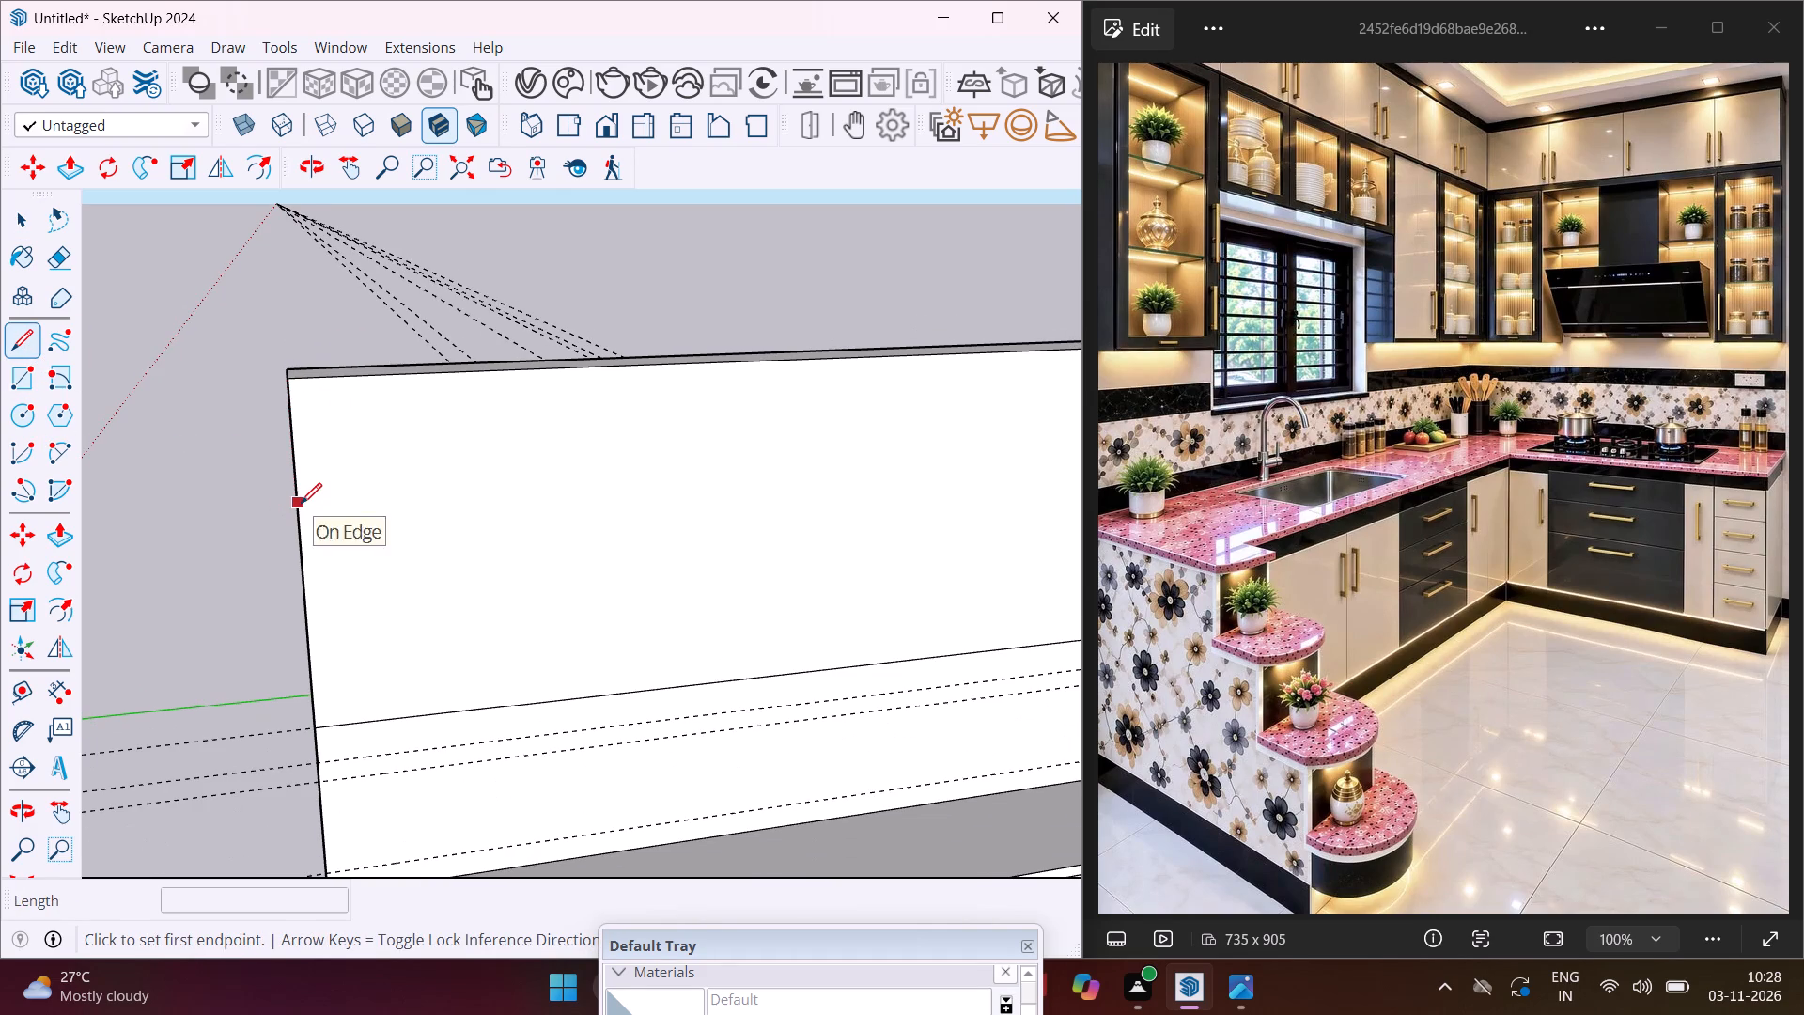
left_click(296, 498)
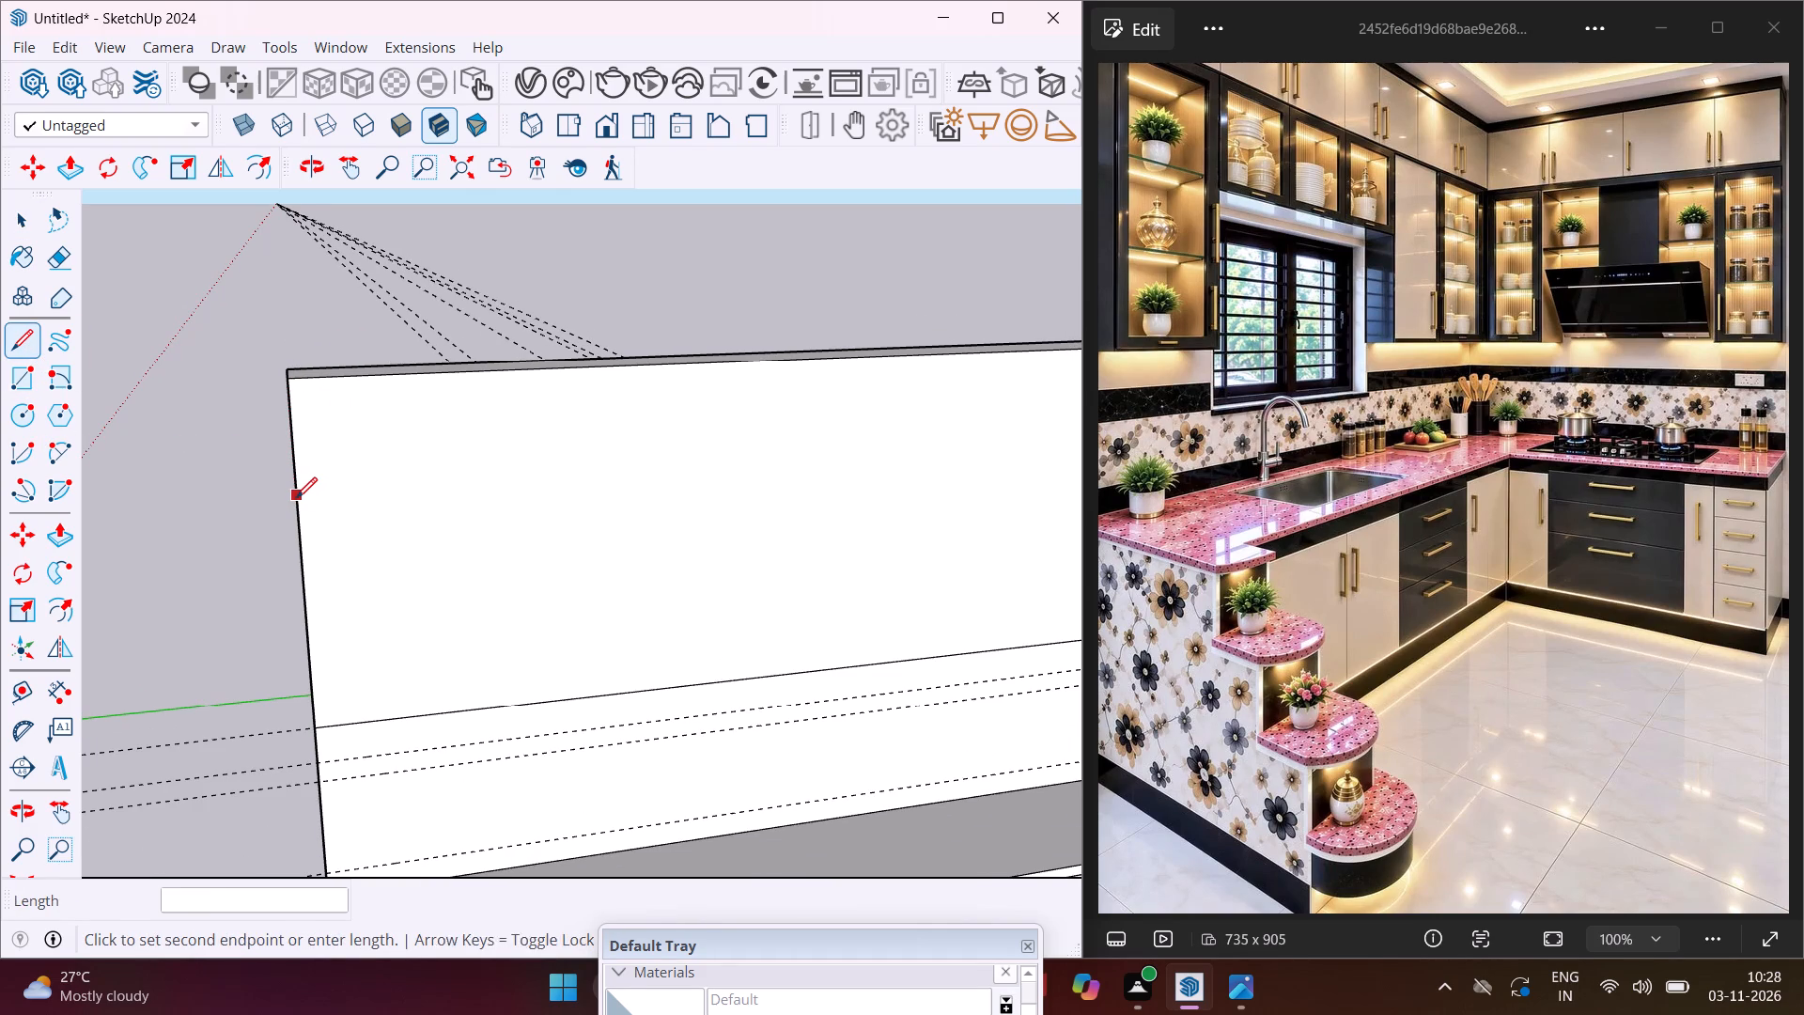
scroll(392, 498, "down", 6)
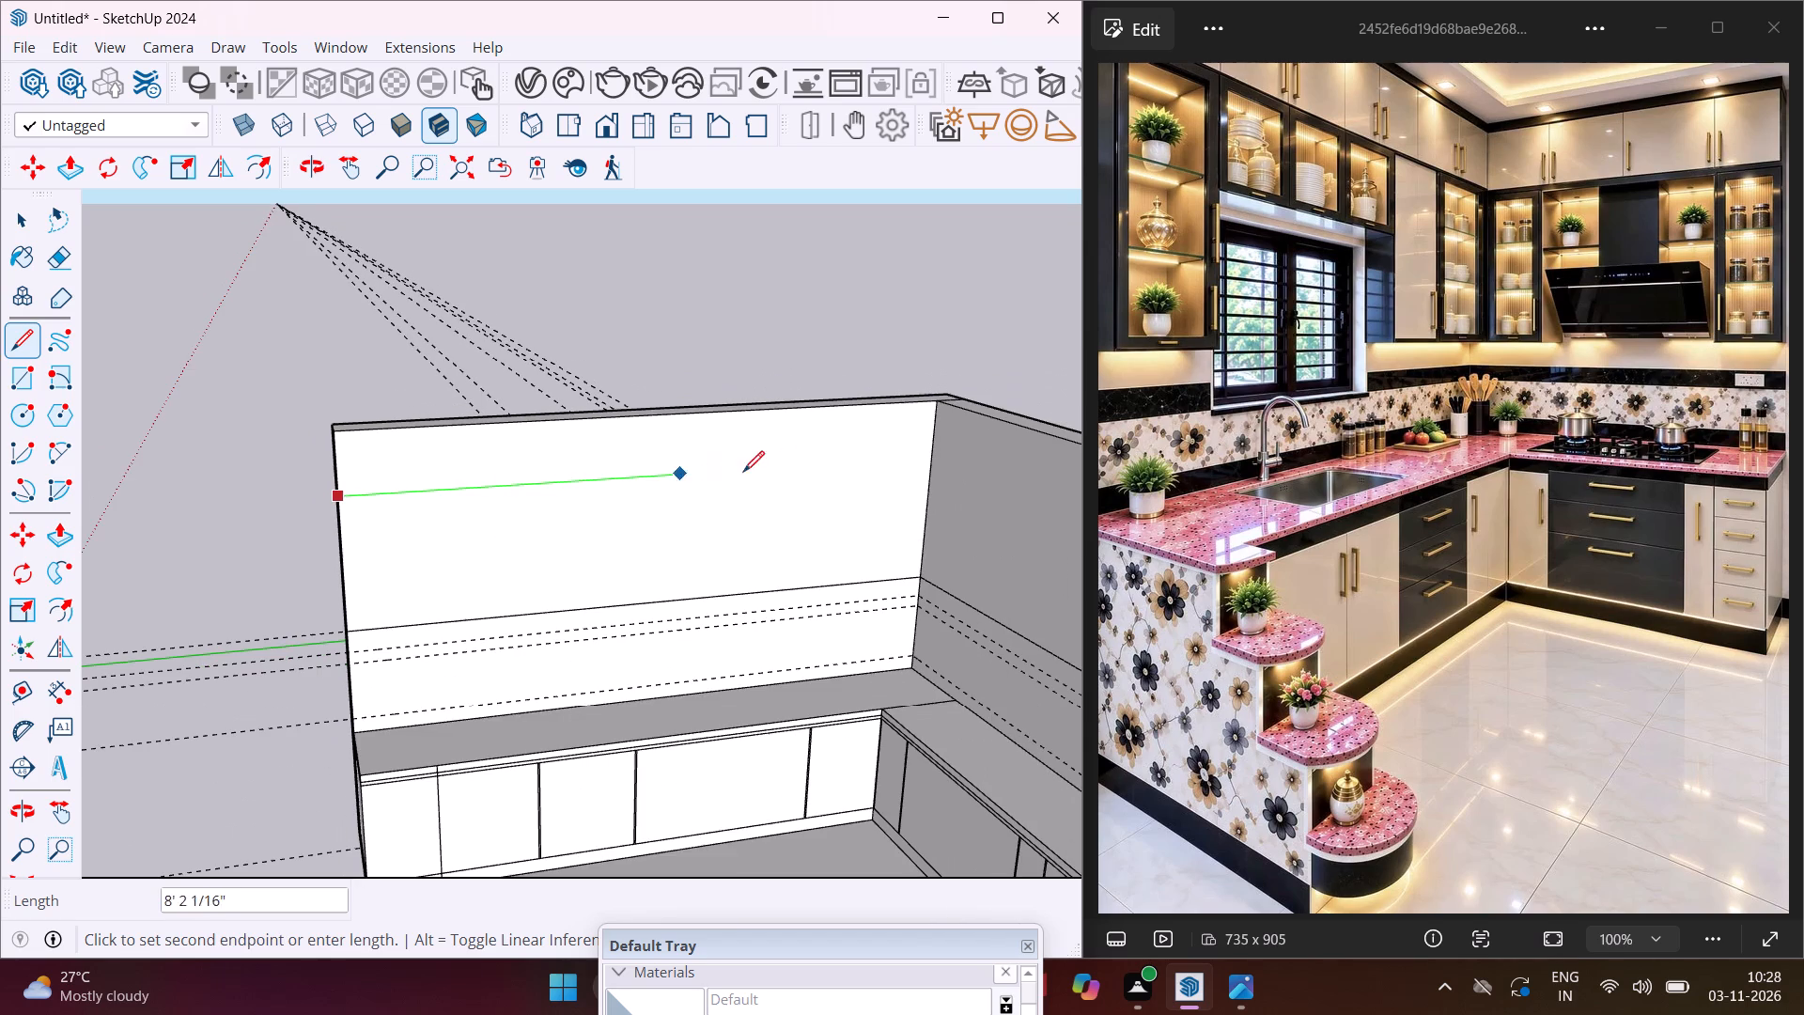
left_click(930, 461)
Continue the upper line across the back wall from the room corner to the vertical guide, about 9' 2 15/16" long.
middle_click_drag(868, 476, 1213, 463)
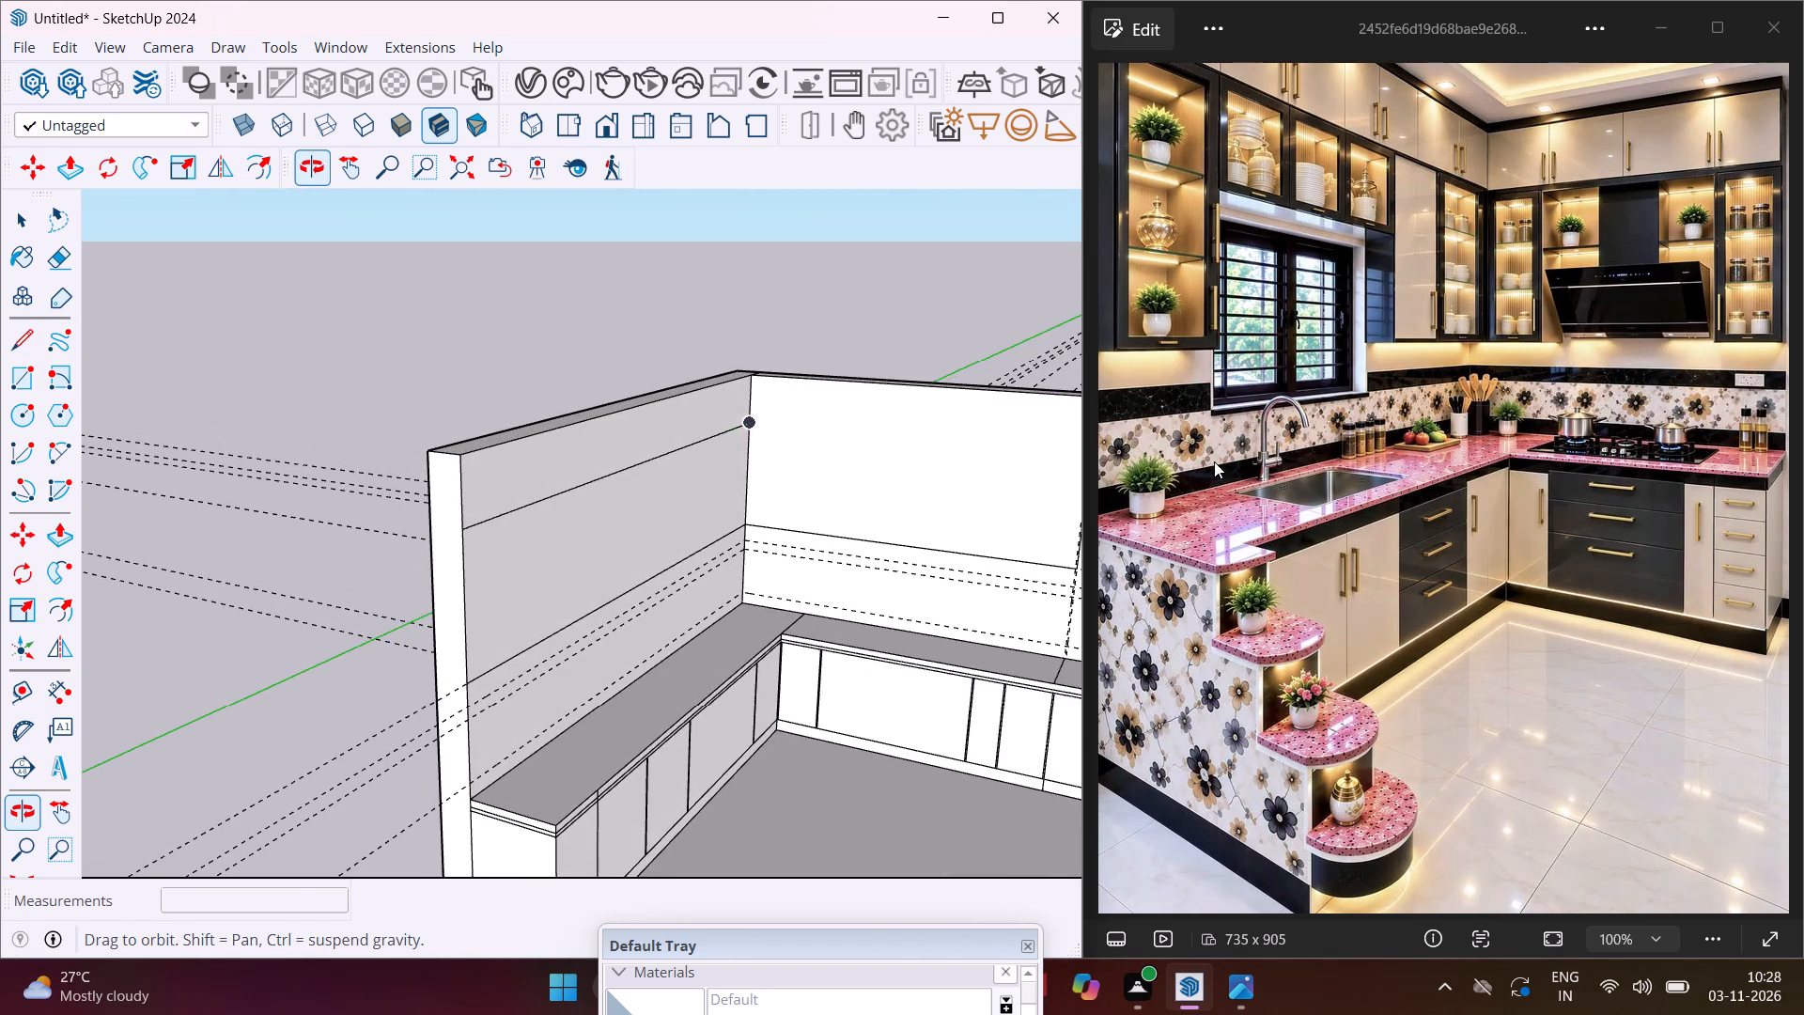
scroll(606, 476, "down", 5)
scroll(643, 523, "up", 1)
middle_click_drag(643, 523, 818, 521)
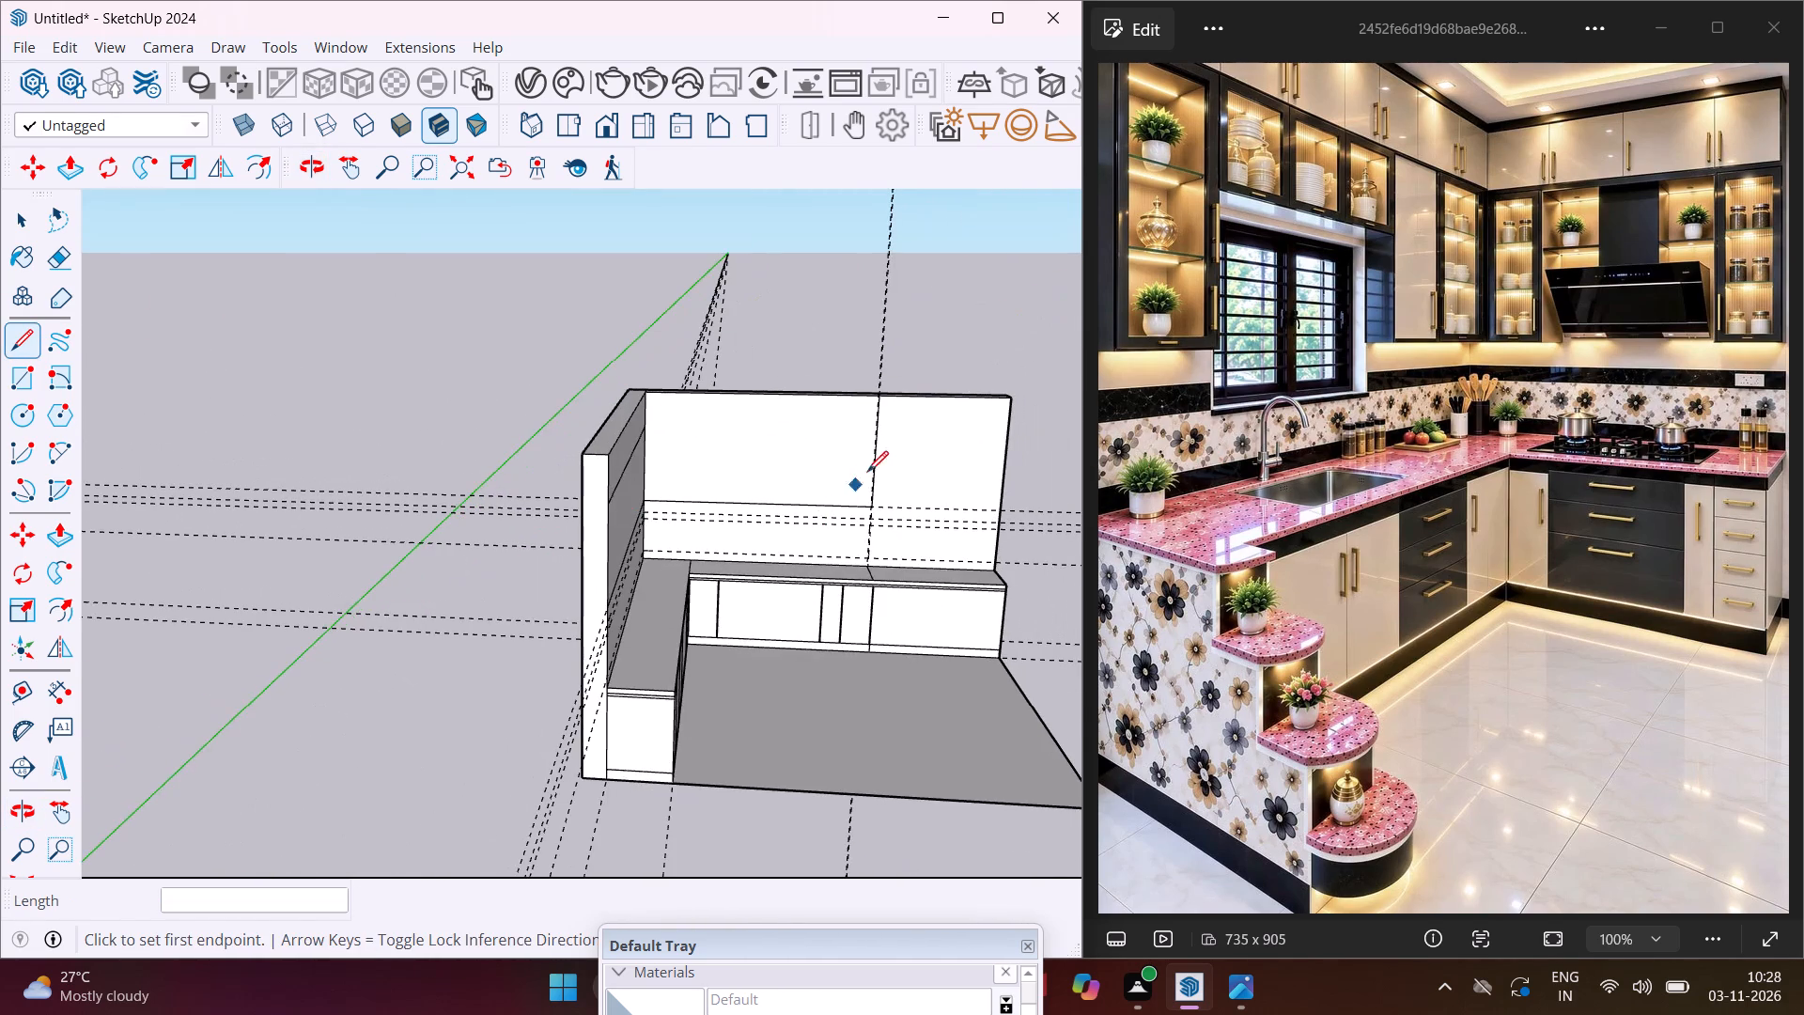
scroll(872, 445, "up", 5)
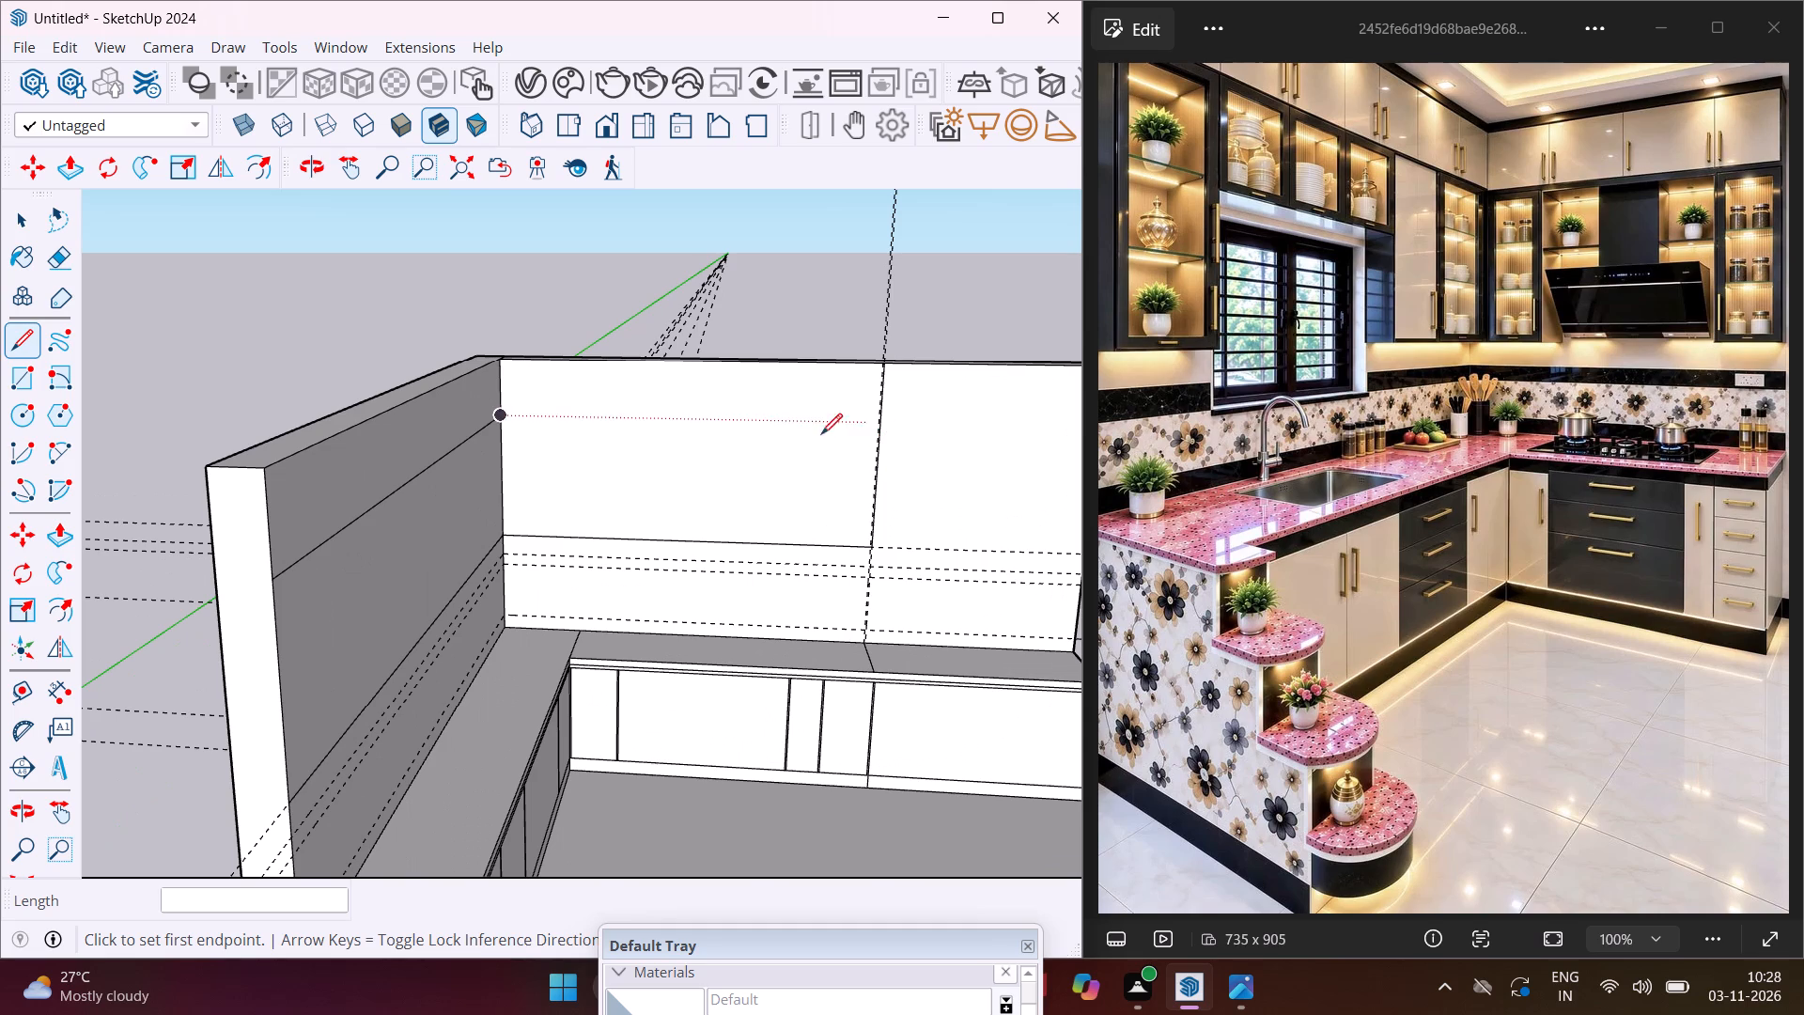
left_click(502, 416)
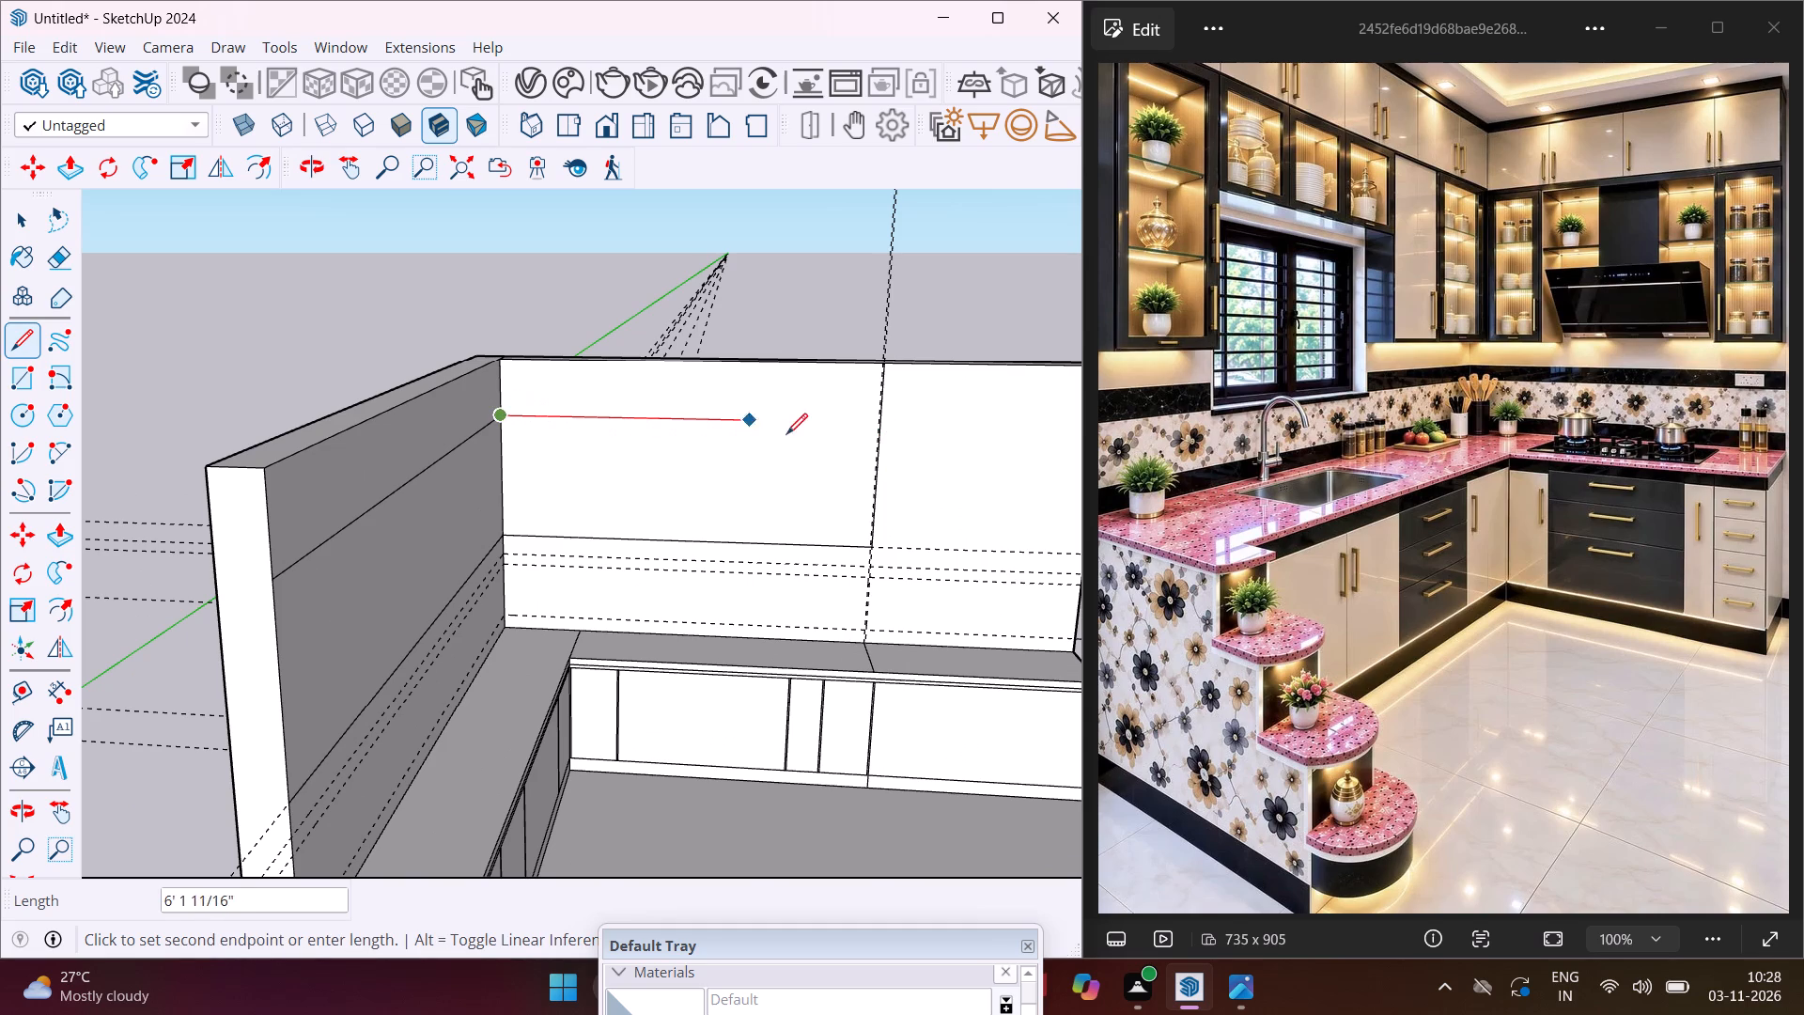
left_click(888, 419)
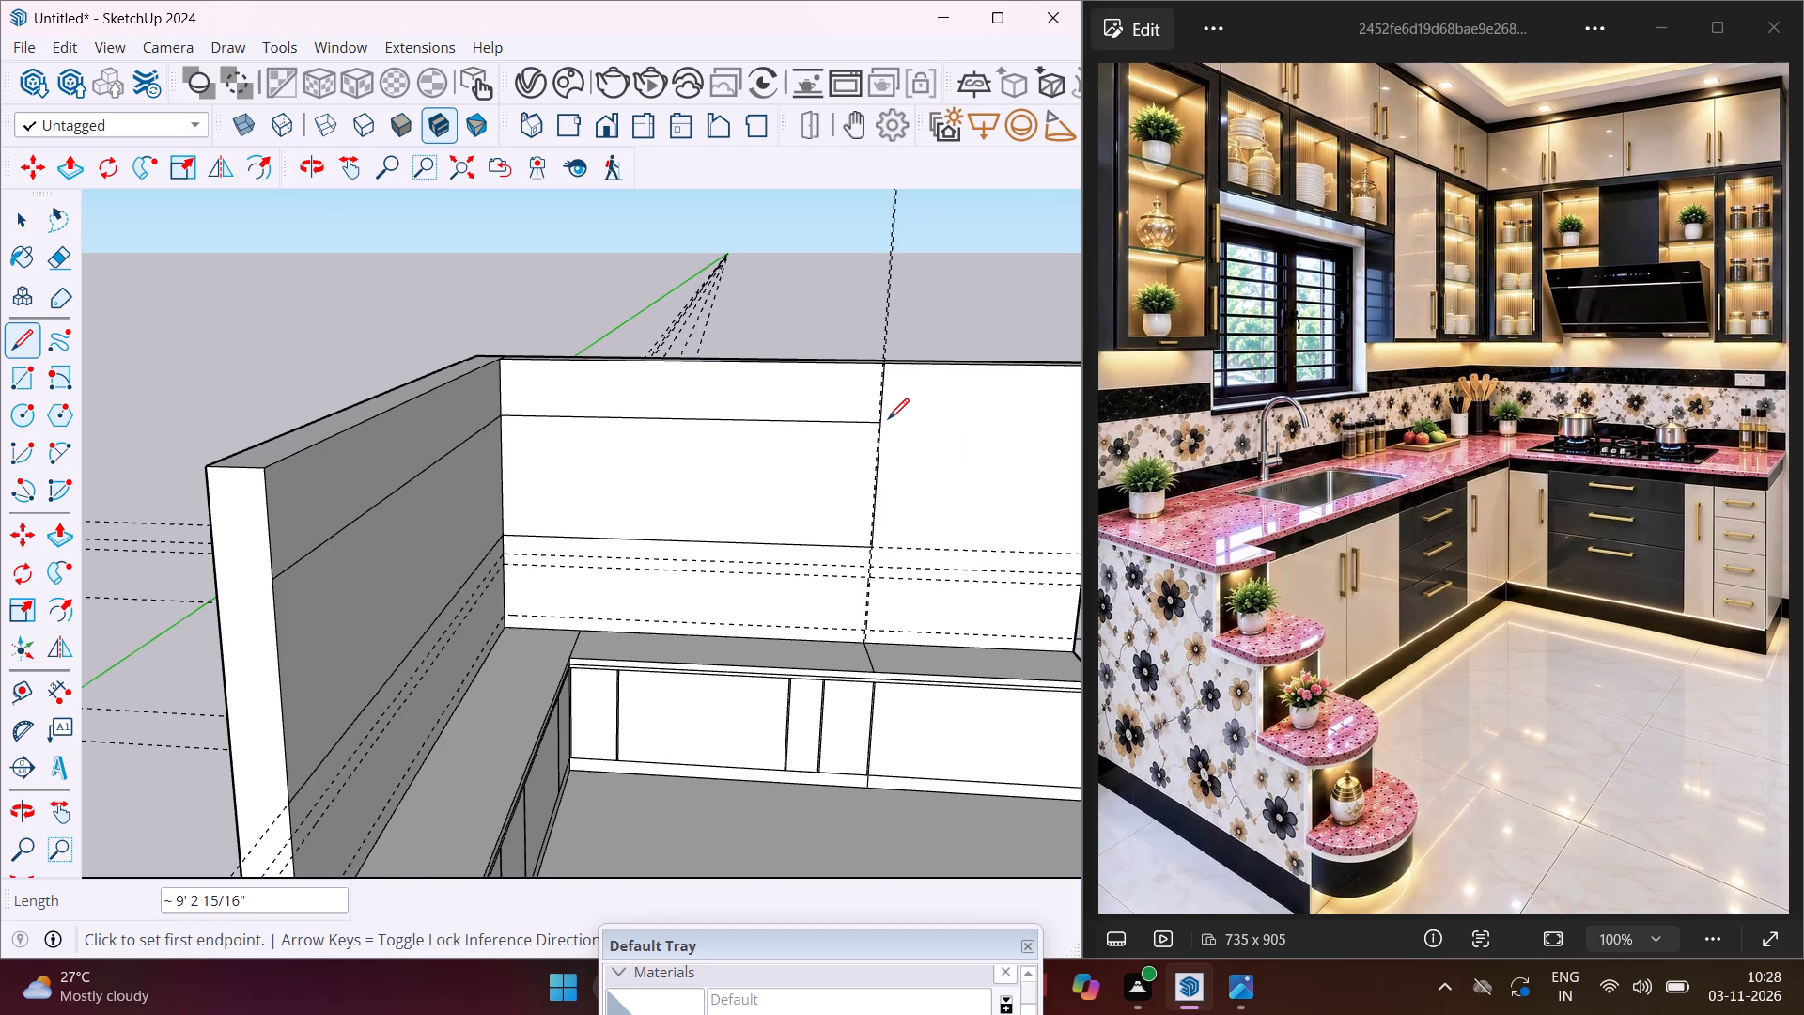
middle_click_drag(811, 434, 748, 363)
scroll(797, 427, "up", 1)
scroll(748, 363, "down", 3)
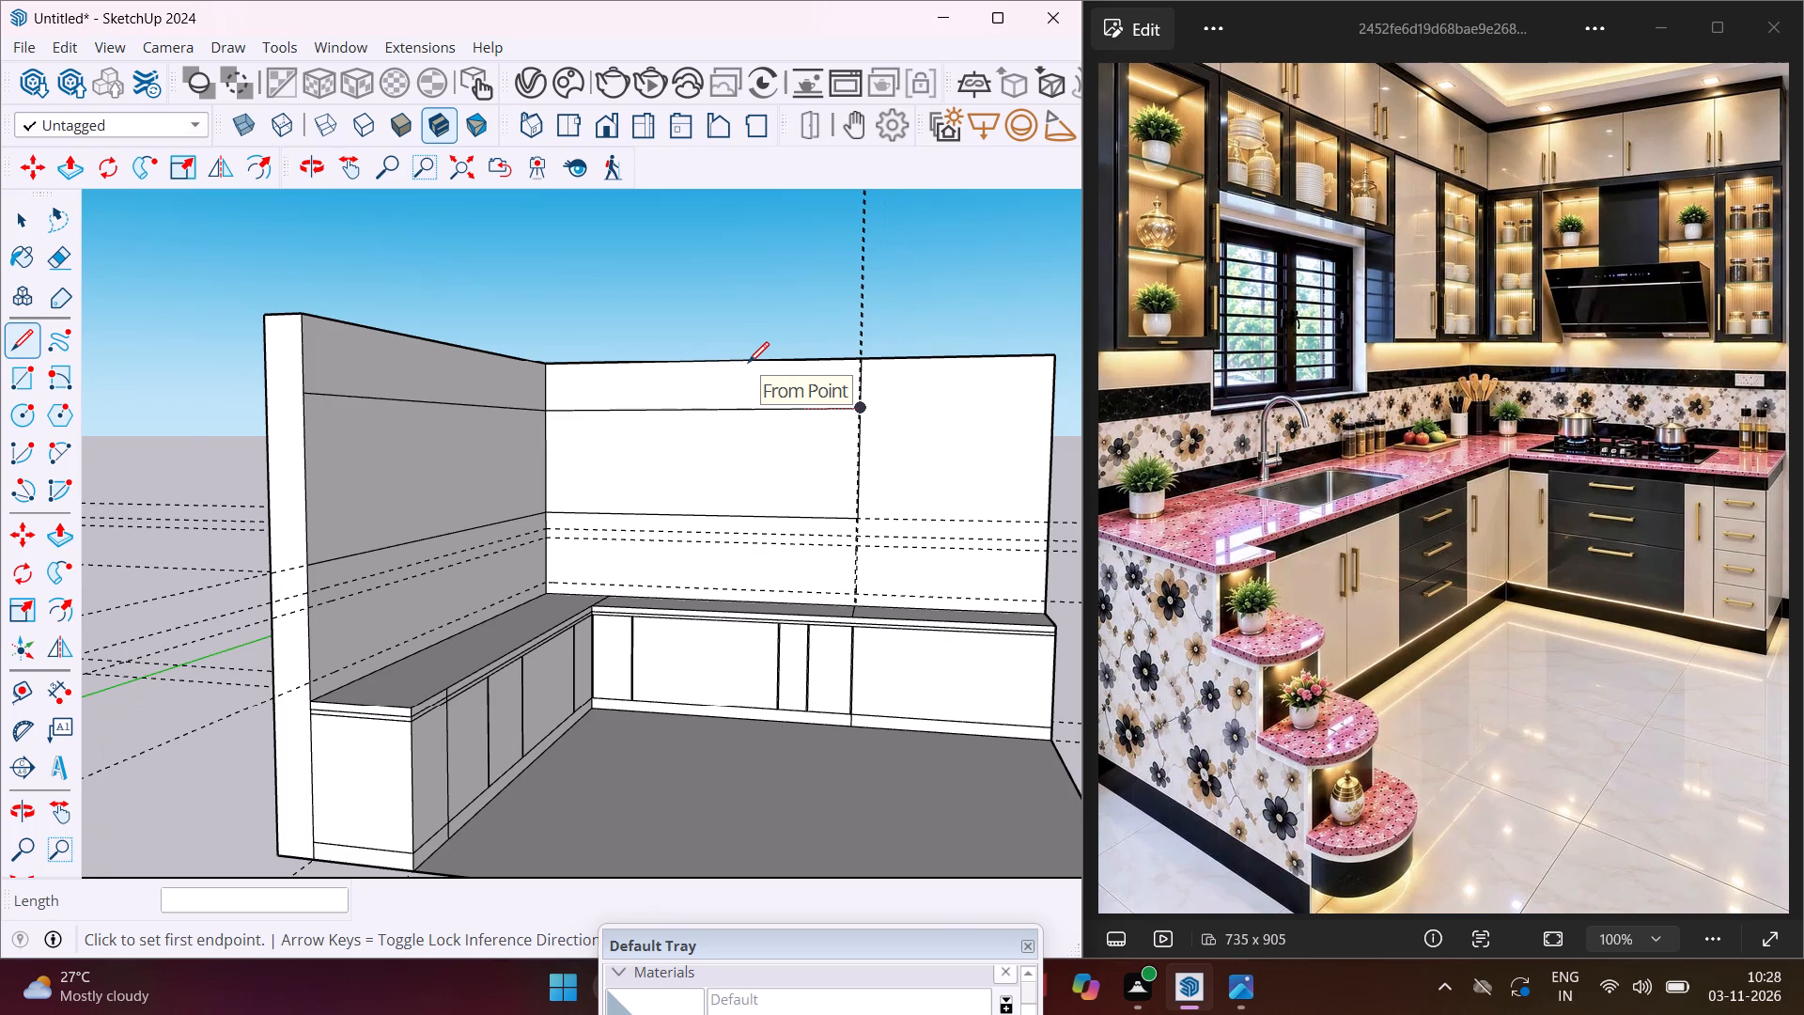
key("Escape")
key("space")
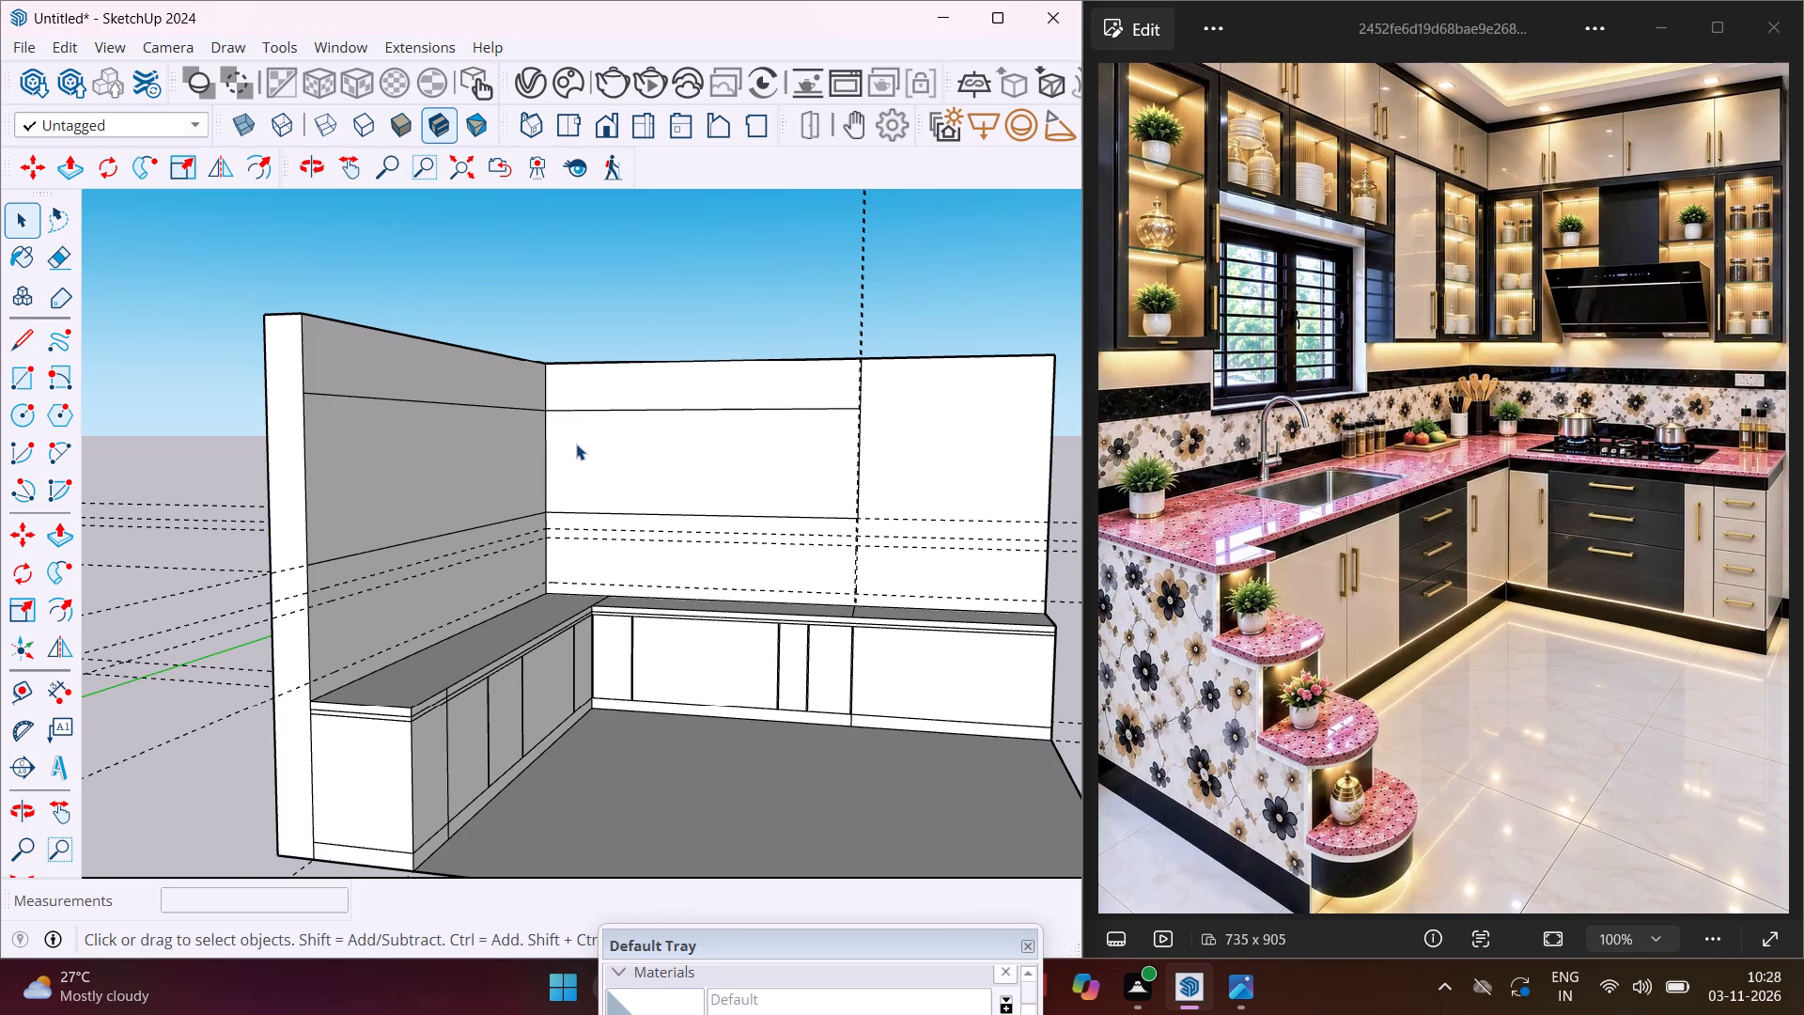
Place a vertical guide on the side wall 1' 4" from the room corner edge.
scroll(576, 444, "down", 1)
middle_click_drag(576, 444, 425, 470)
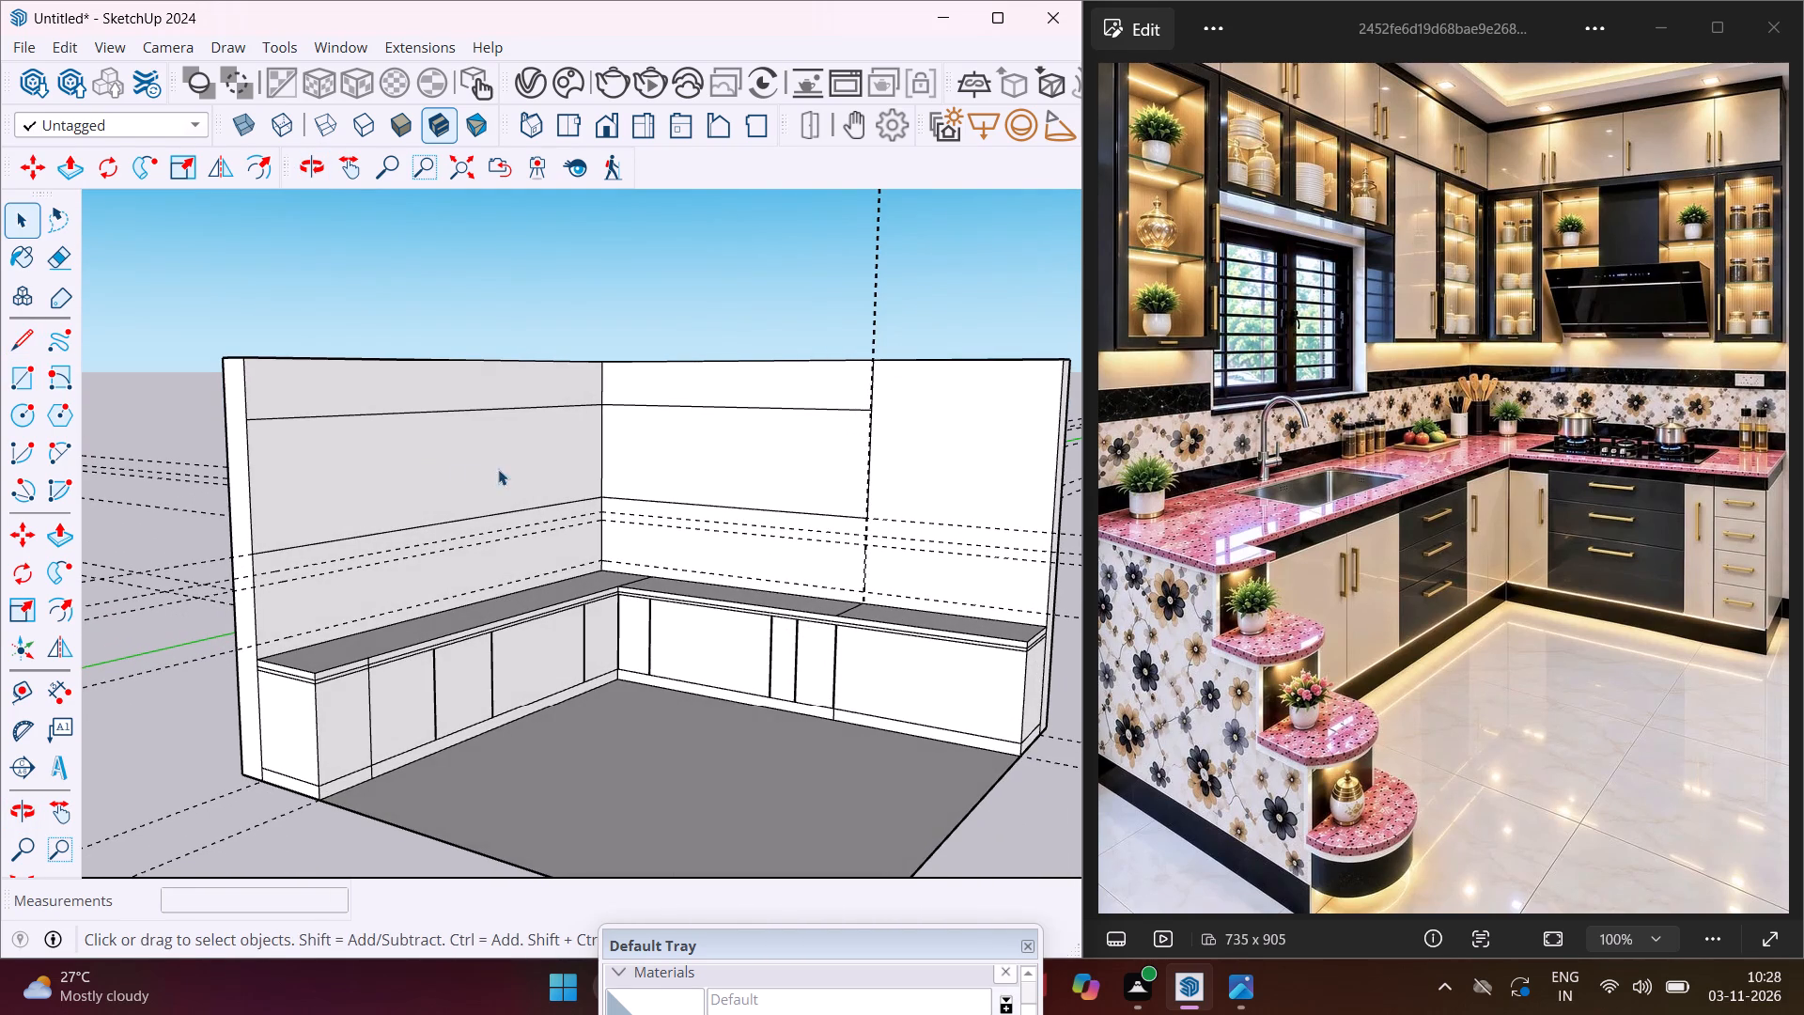
left_click(20, 652)
scroll(640, 456, "up", 4)
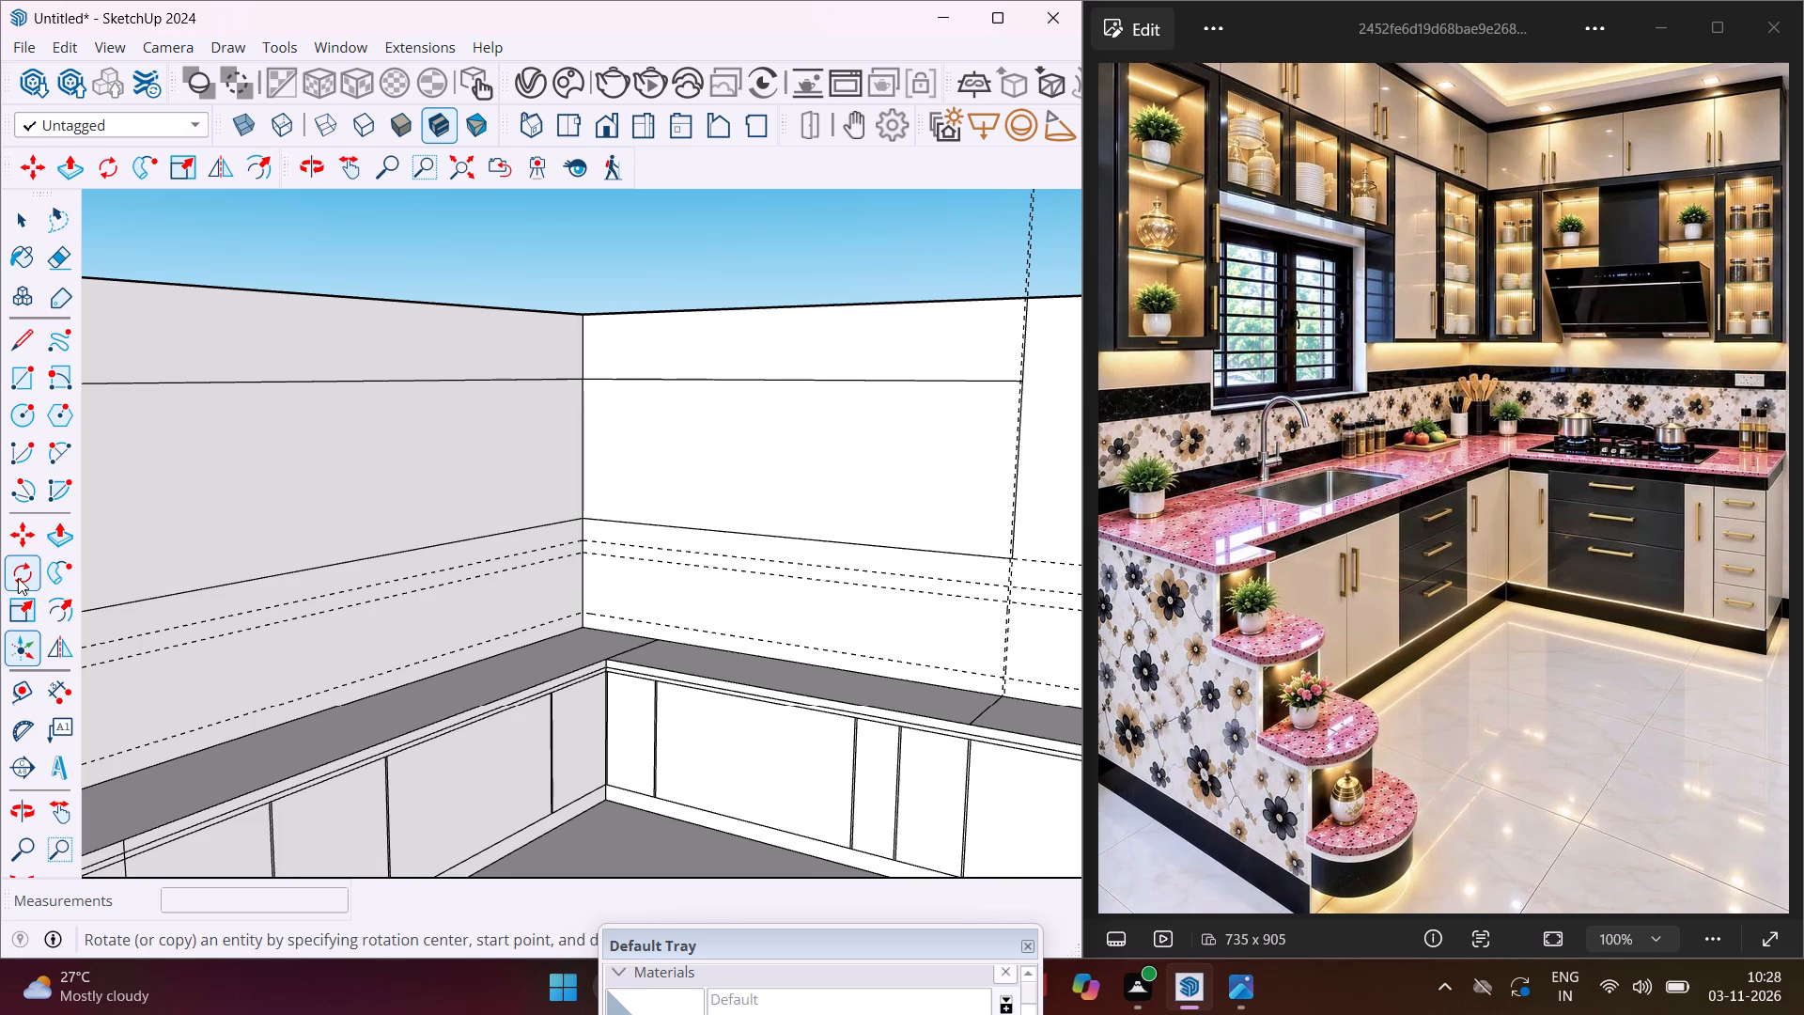
left_click(12, 684)
scroll(494, 489, "up", 3)
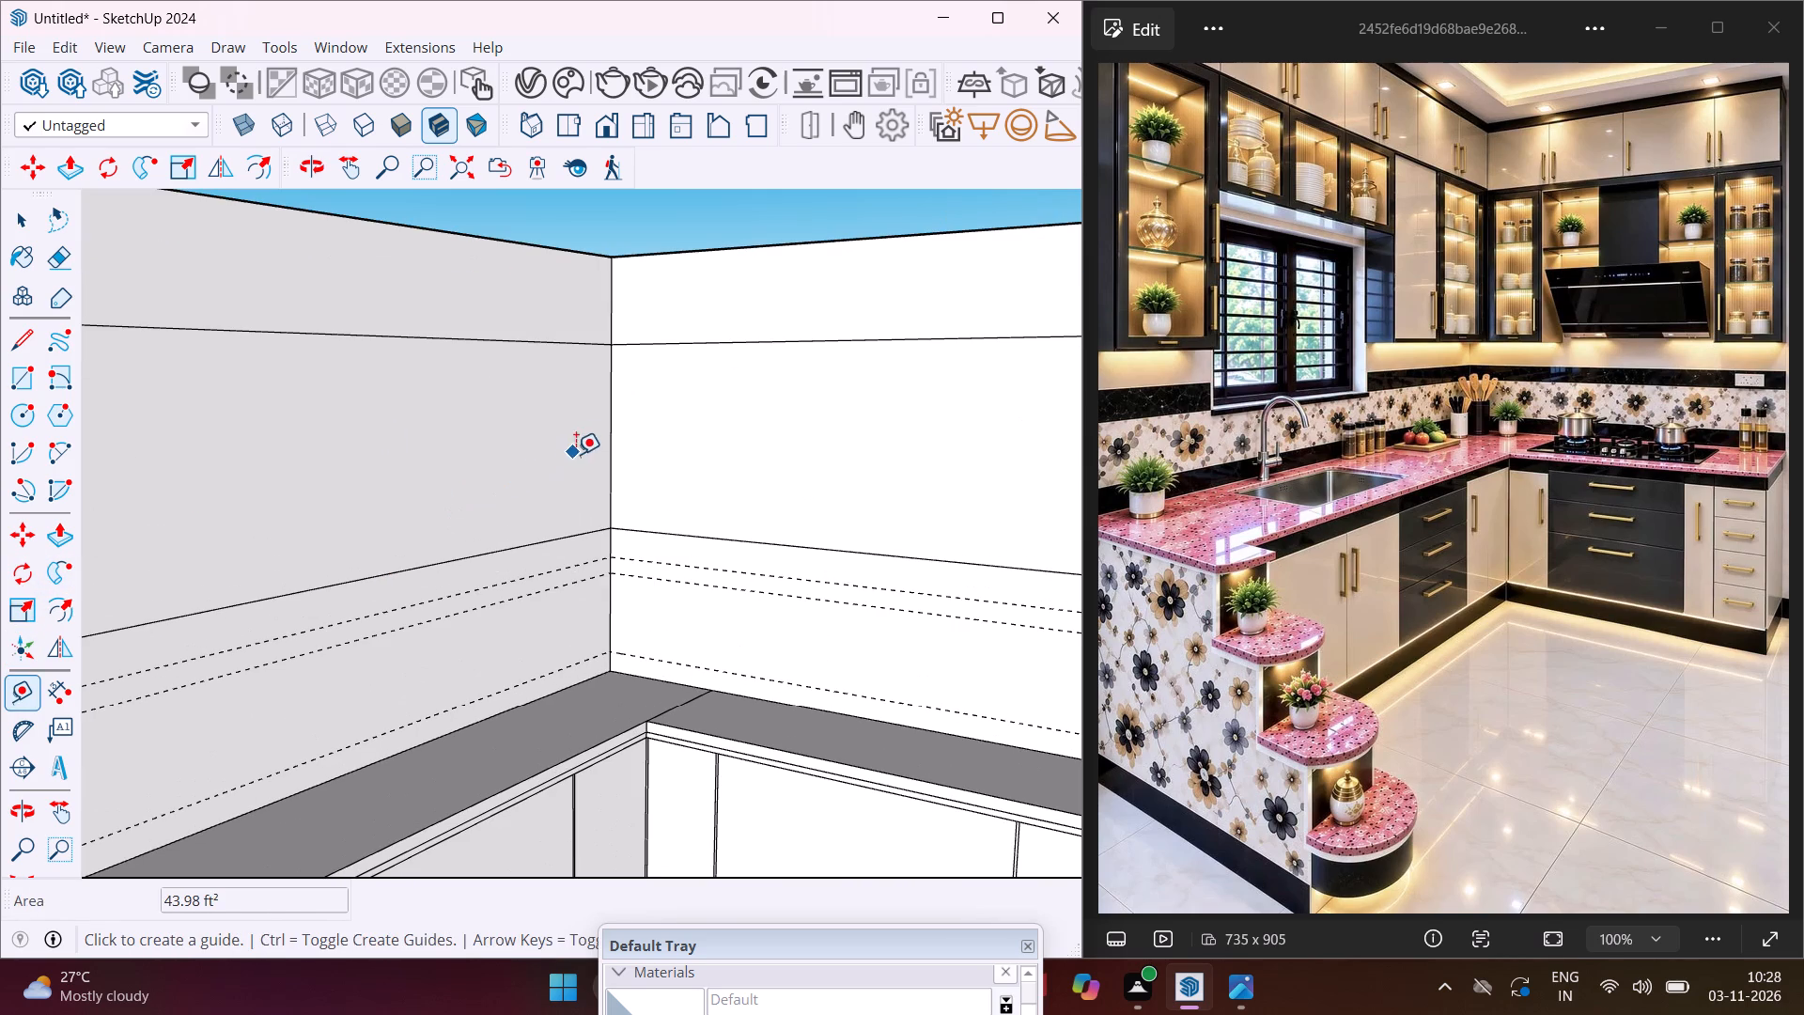
left_click(608, 445)
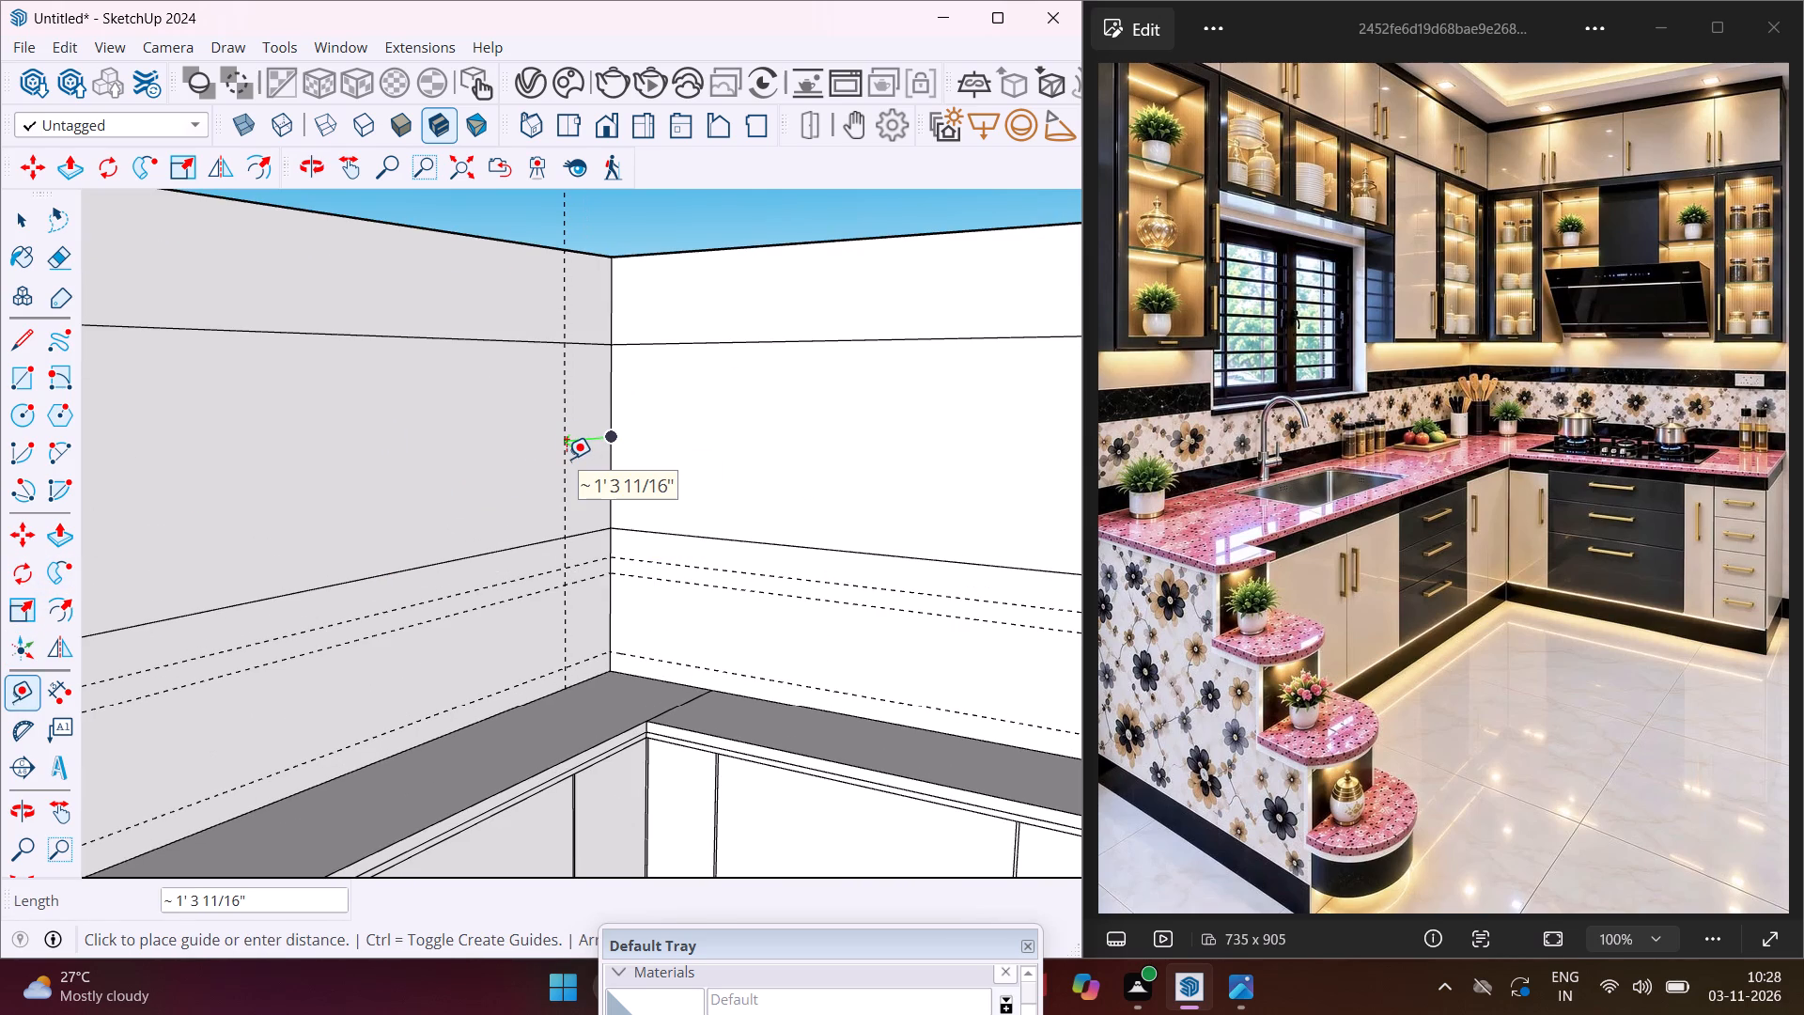
type("1'")
type("4\"")
key("Return")
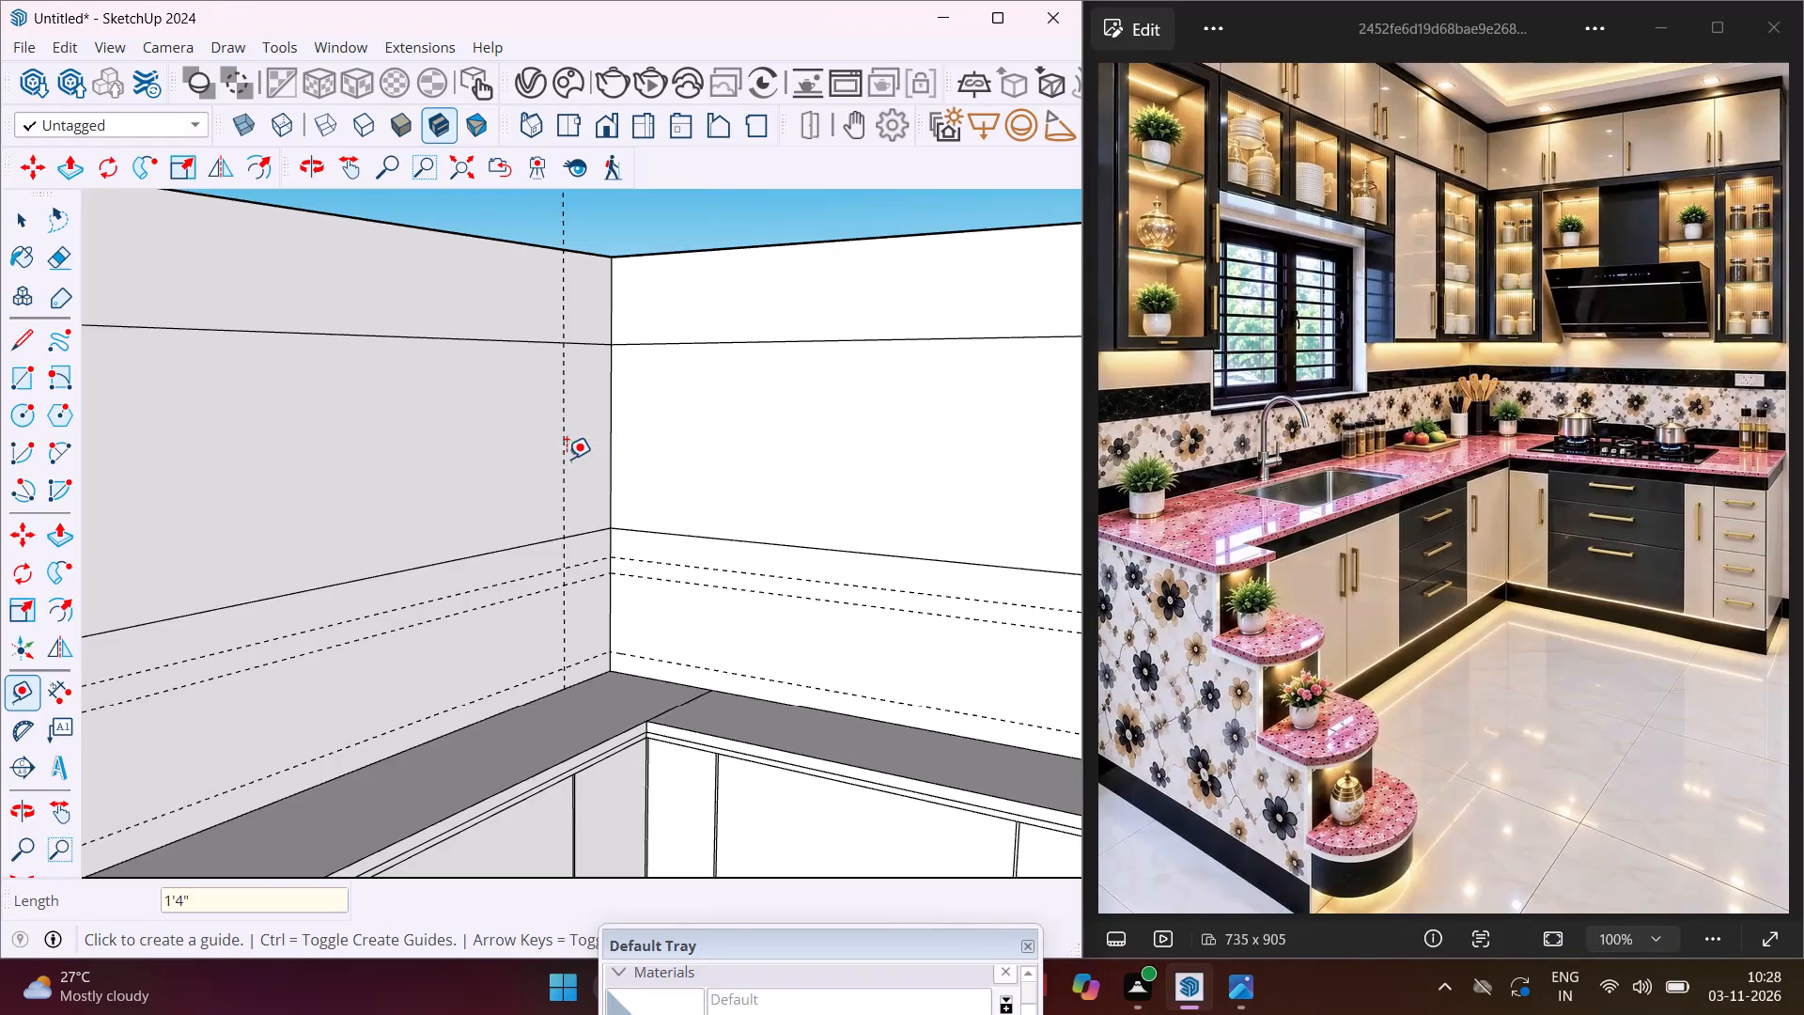
Place a vertical guide on the back wall 1' 4" from the room corner edge.
scroll(567, 459, "up", 3)
left_click(632, 487)
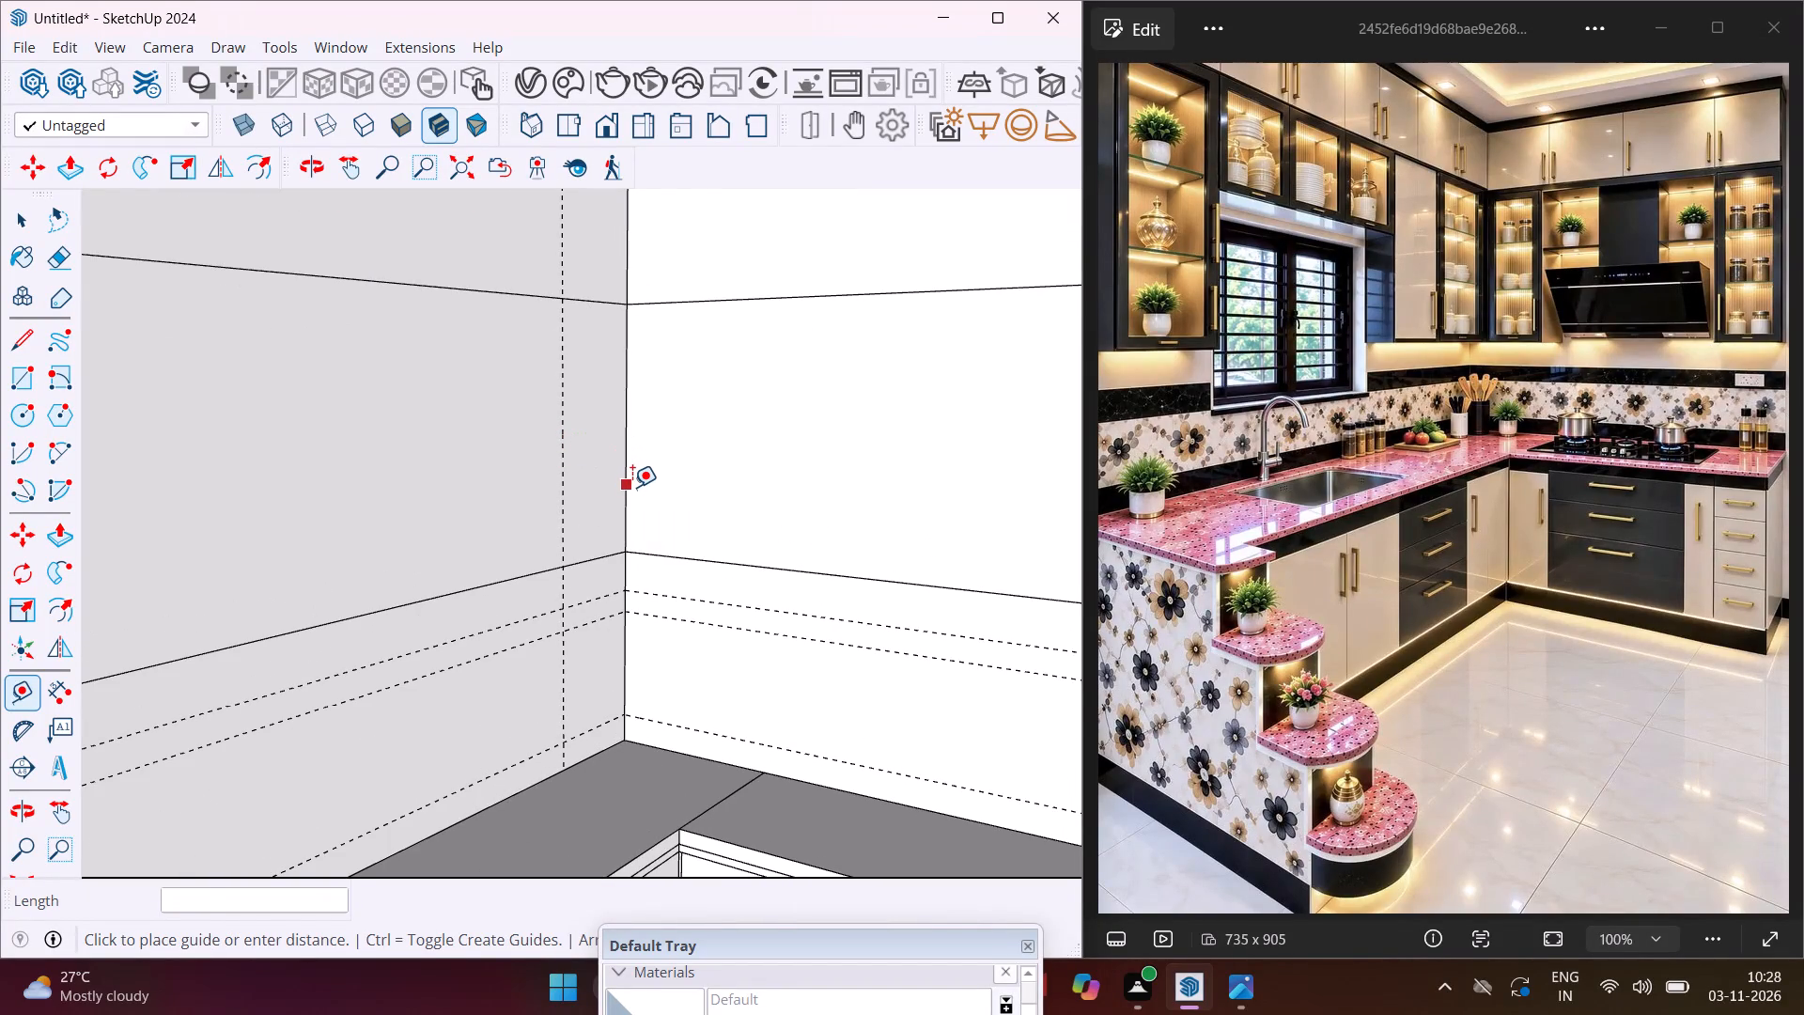
type("1'4\"")
key("Return")
Draw a rectangle about 3' 6 5/8" wide by 3' 1 1/16" high on the side wall, from the vertical guide to the lower line.
scroll(702, 510, "down", 3)
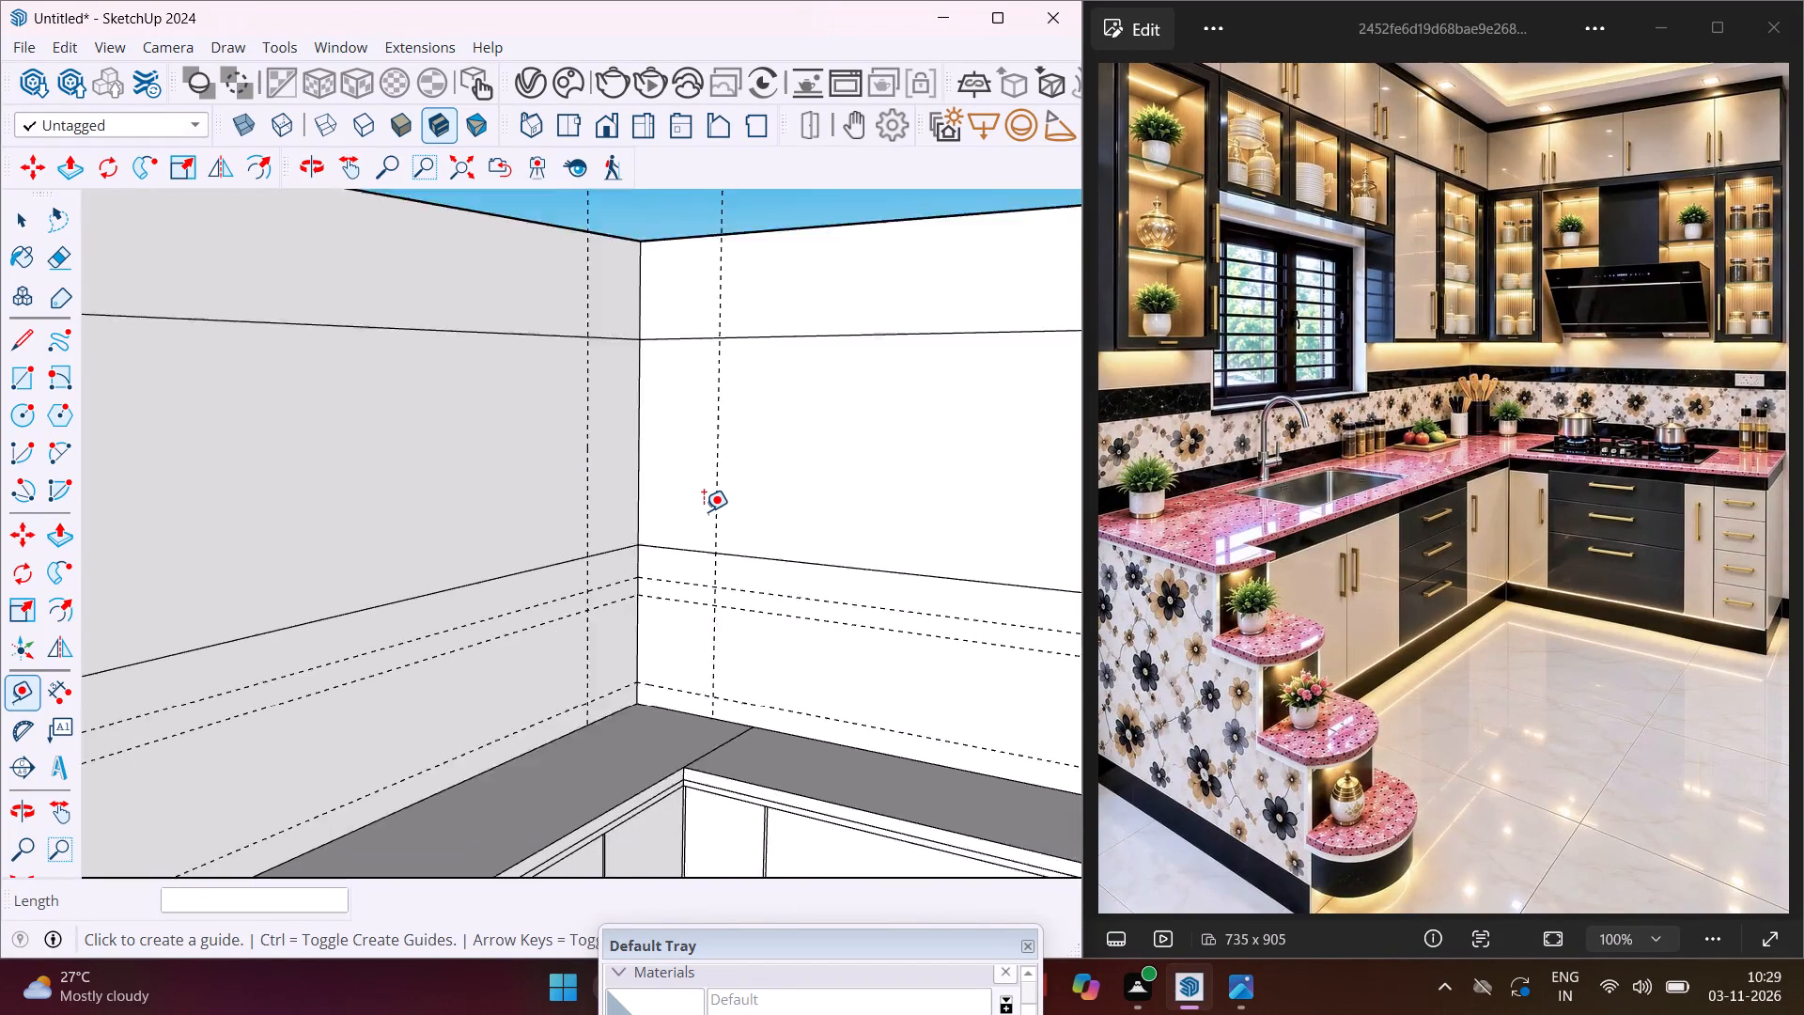
scroll(704, 511, "down", 10)
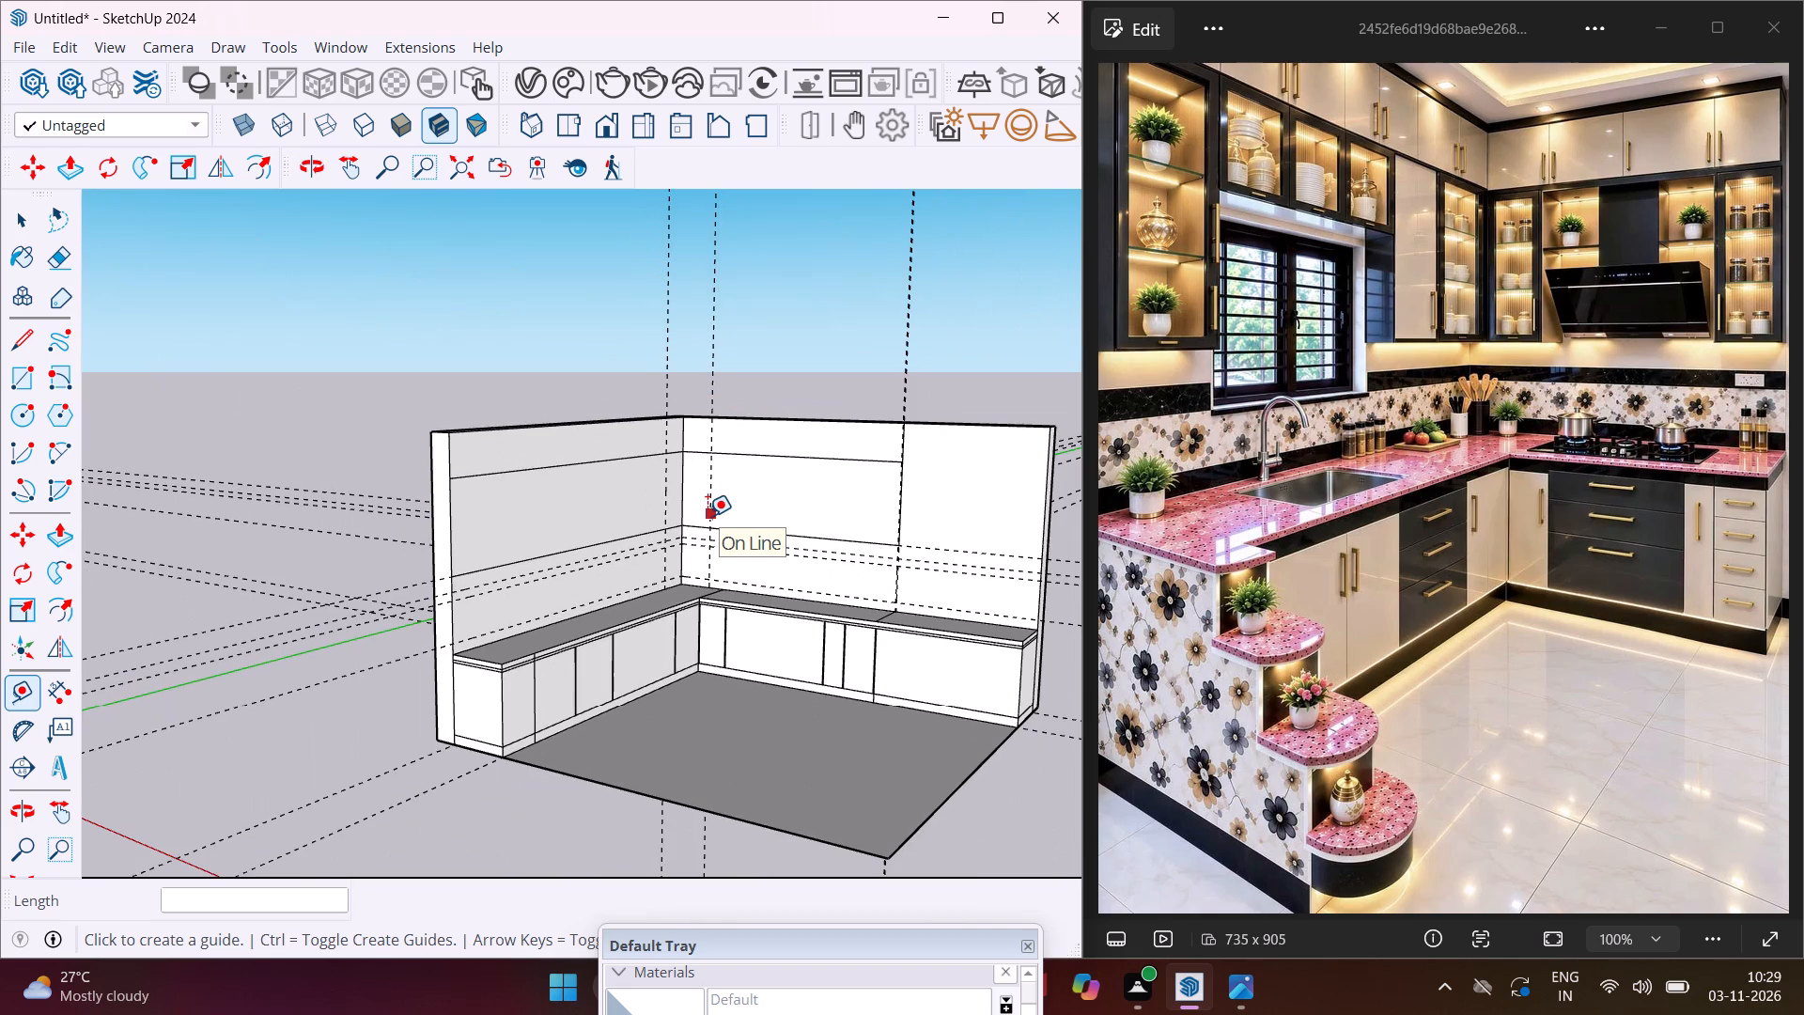
middle_click_drag(708, 516, 642, 549)
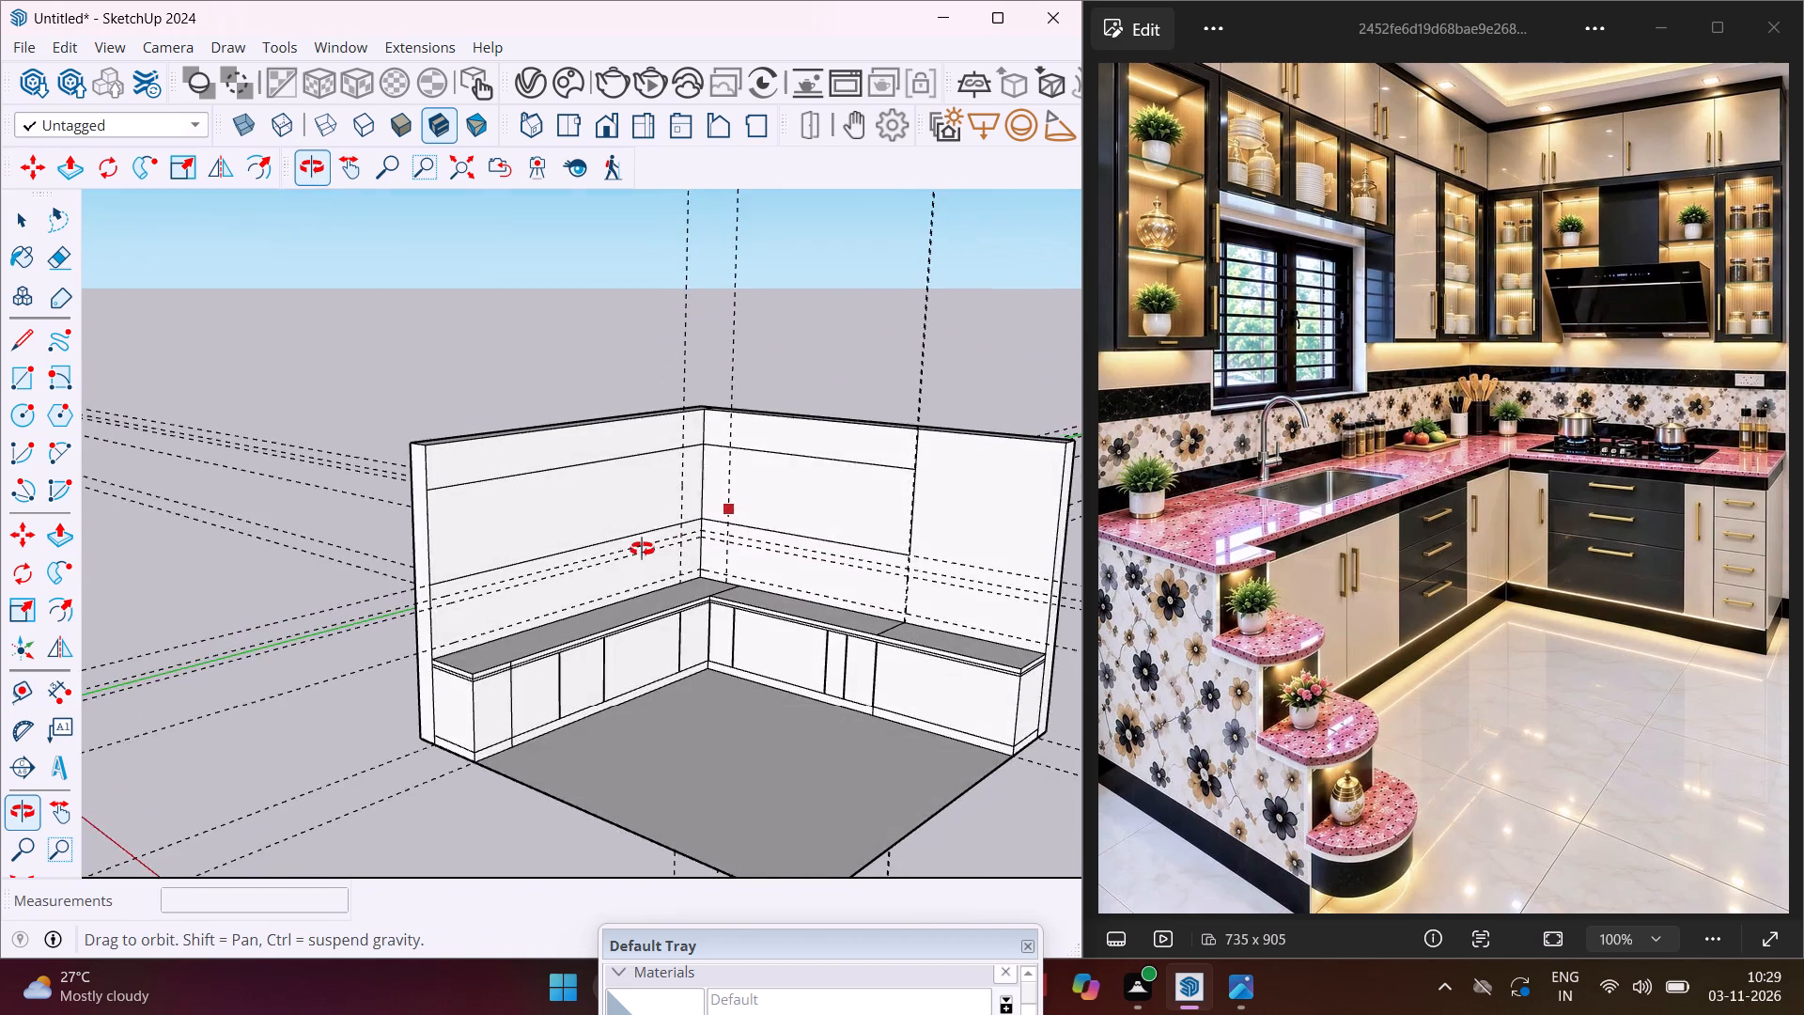
middle_click_drag(642, 549, 583, 557)
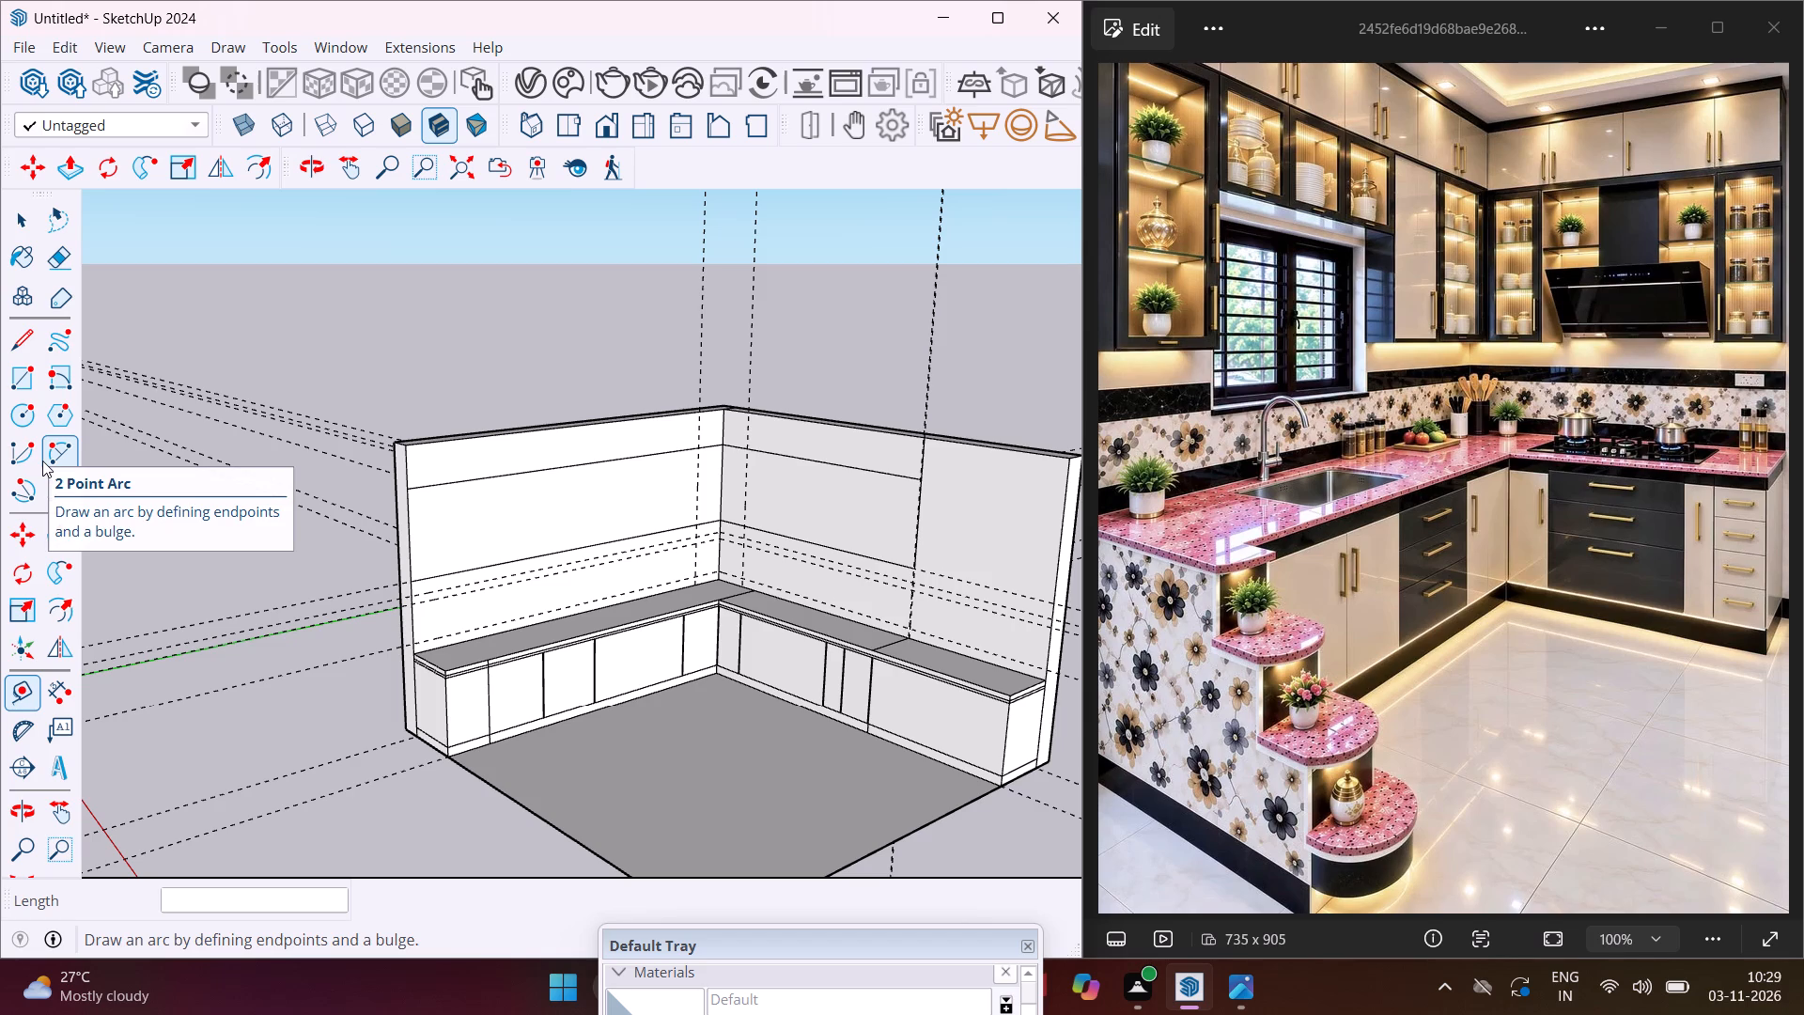
left_click(27, 384)
scroll(672, 476, "up", 3)
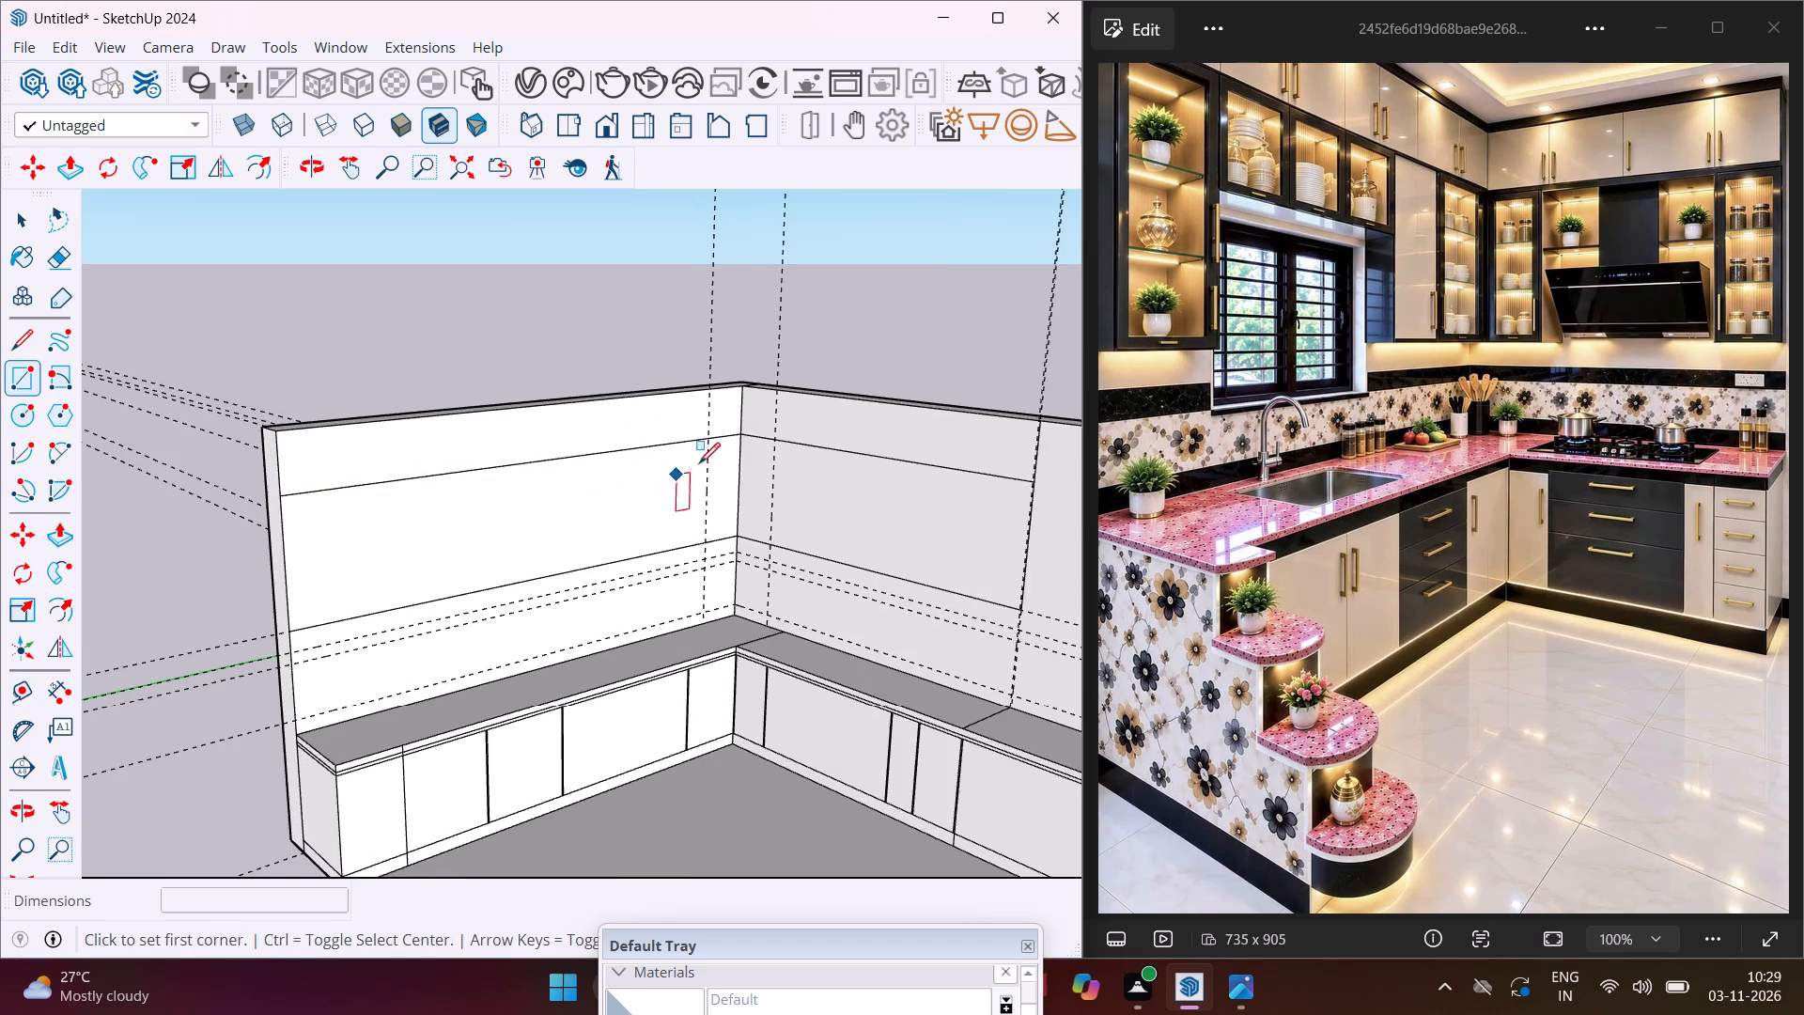
scroll(699, 463, "up", 5)
left_click(707, 432)
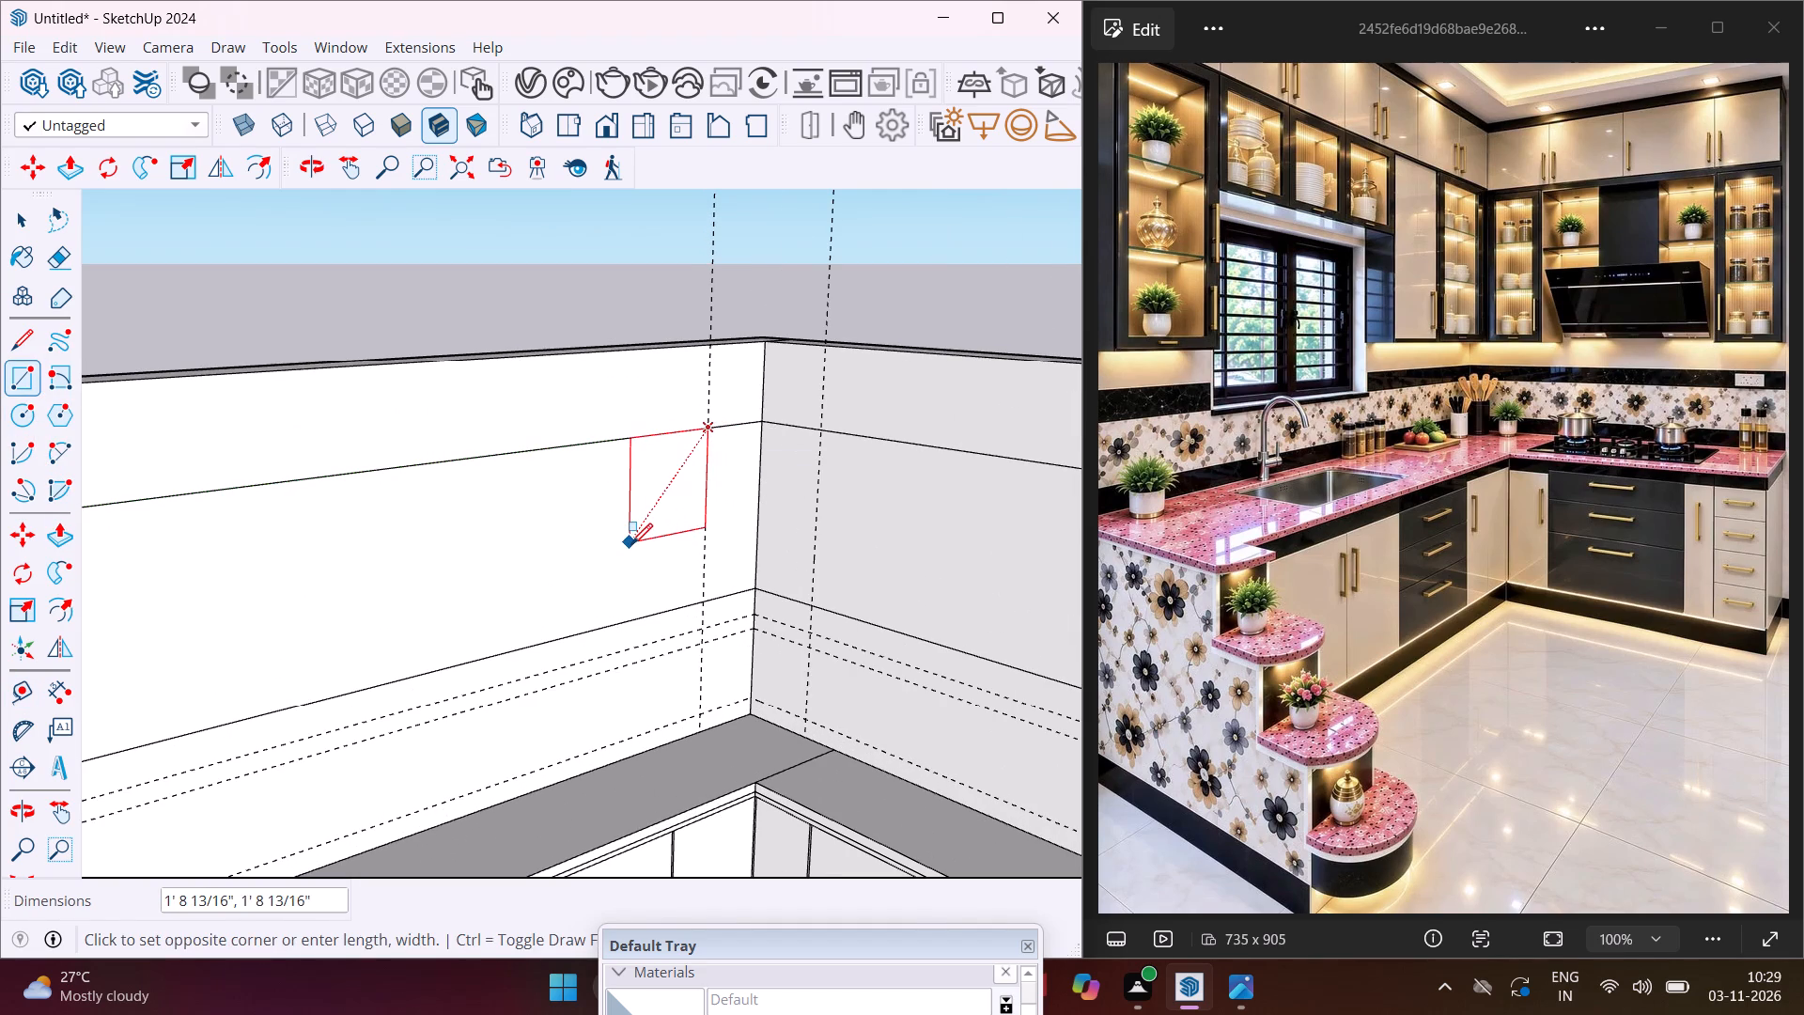
scroll(631, 544, "down", 1)
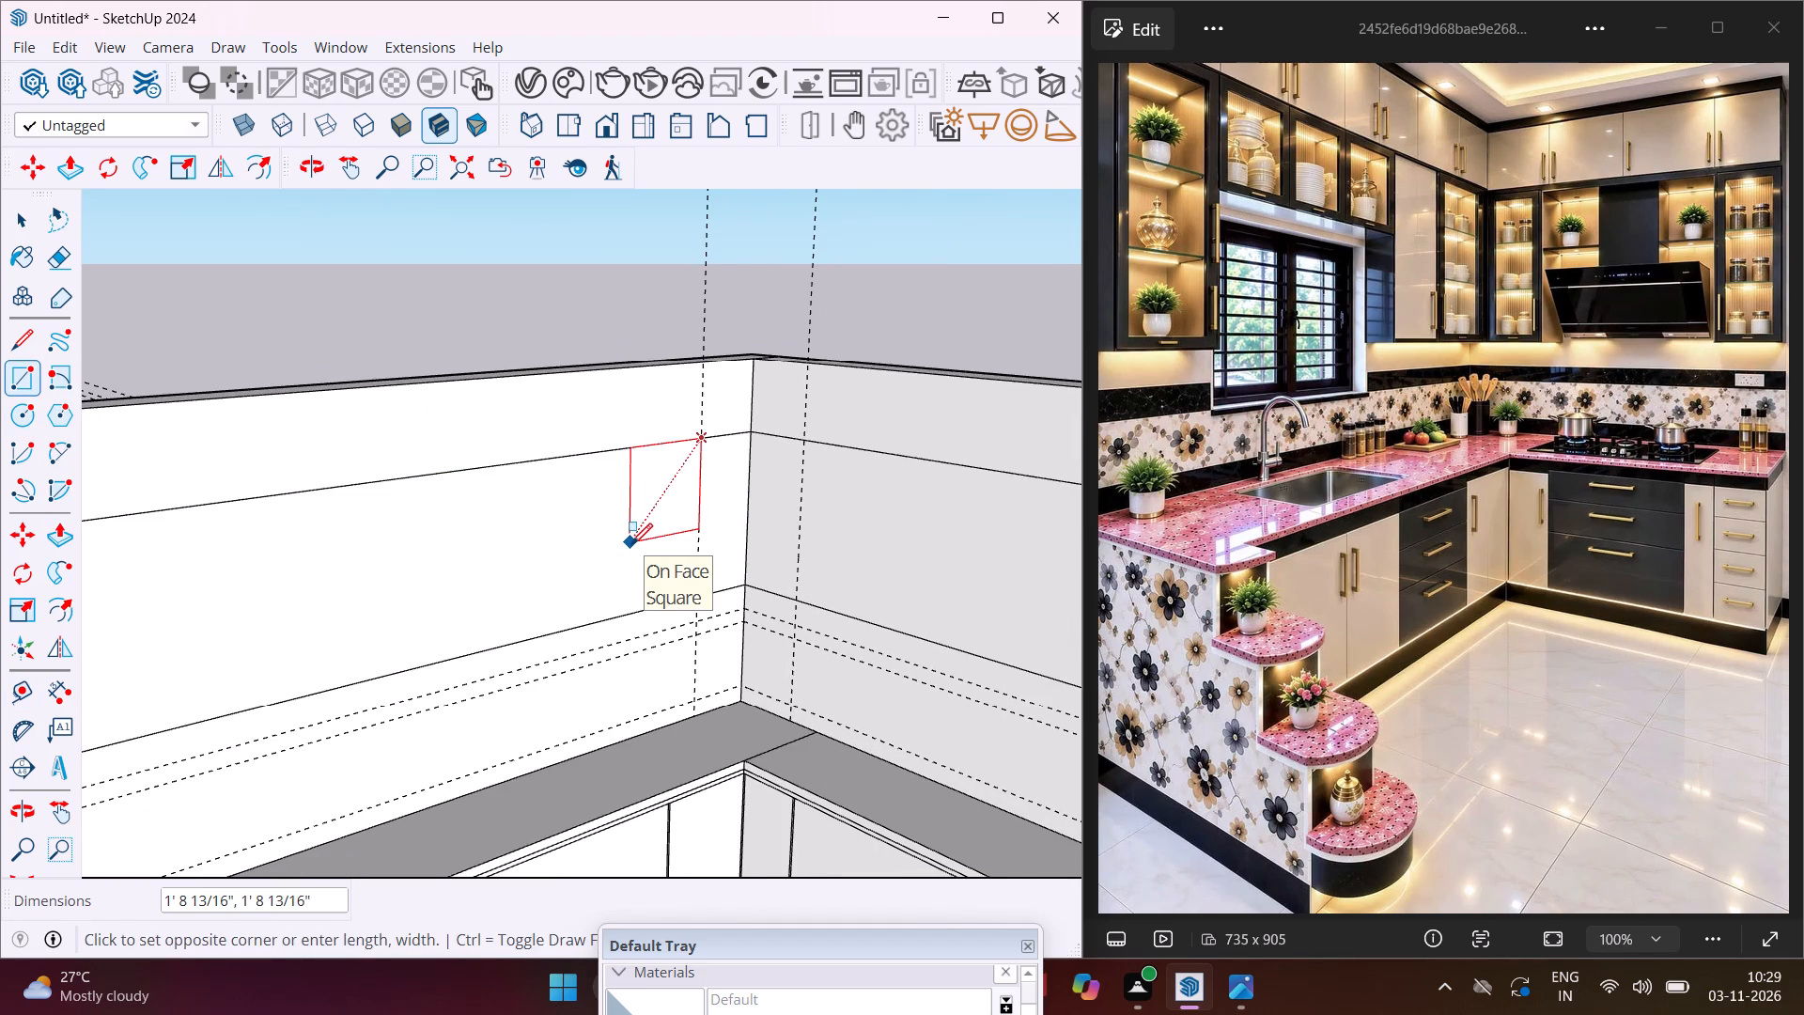
scroll(631, 544, "down", 2)
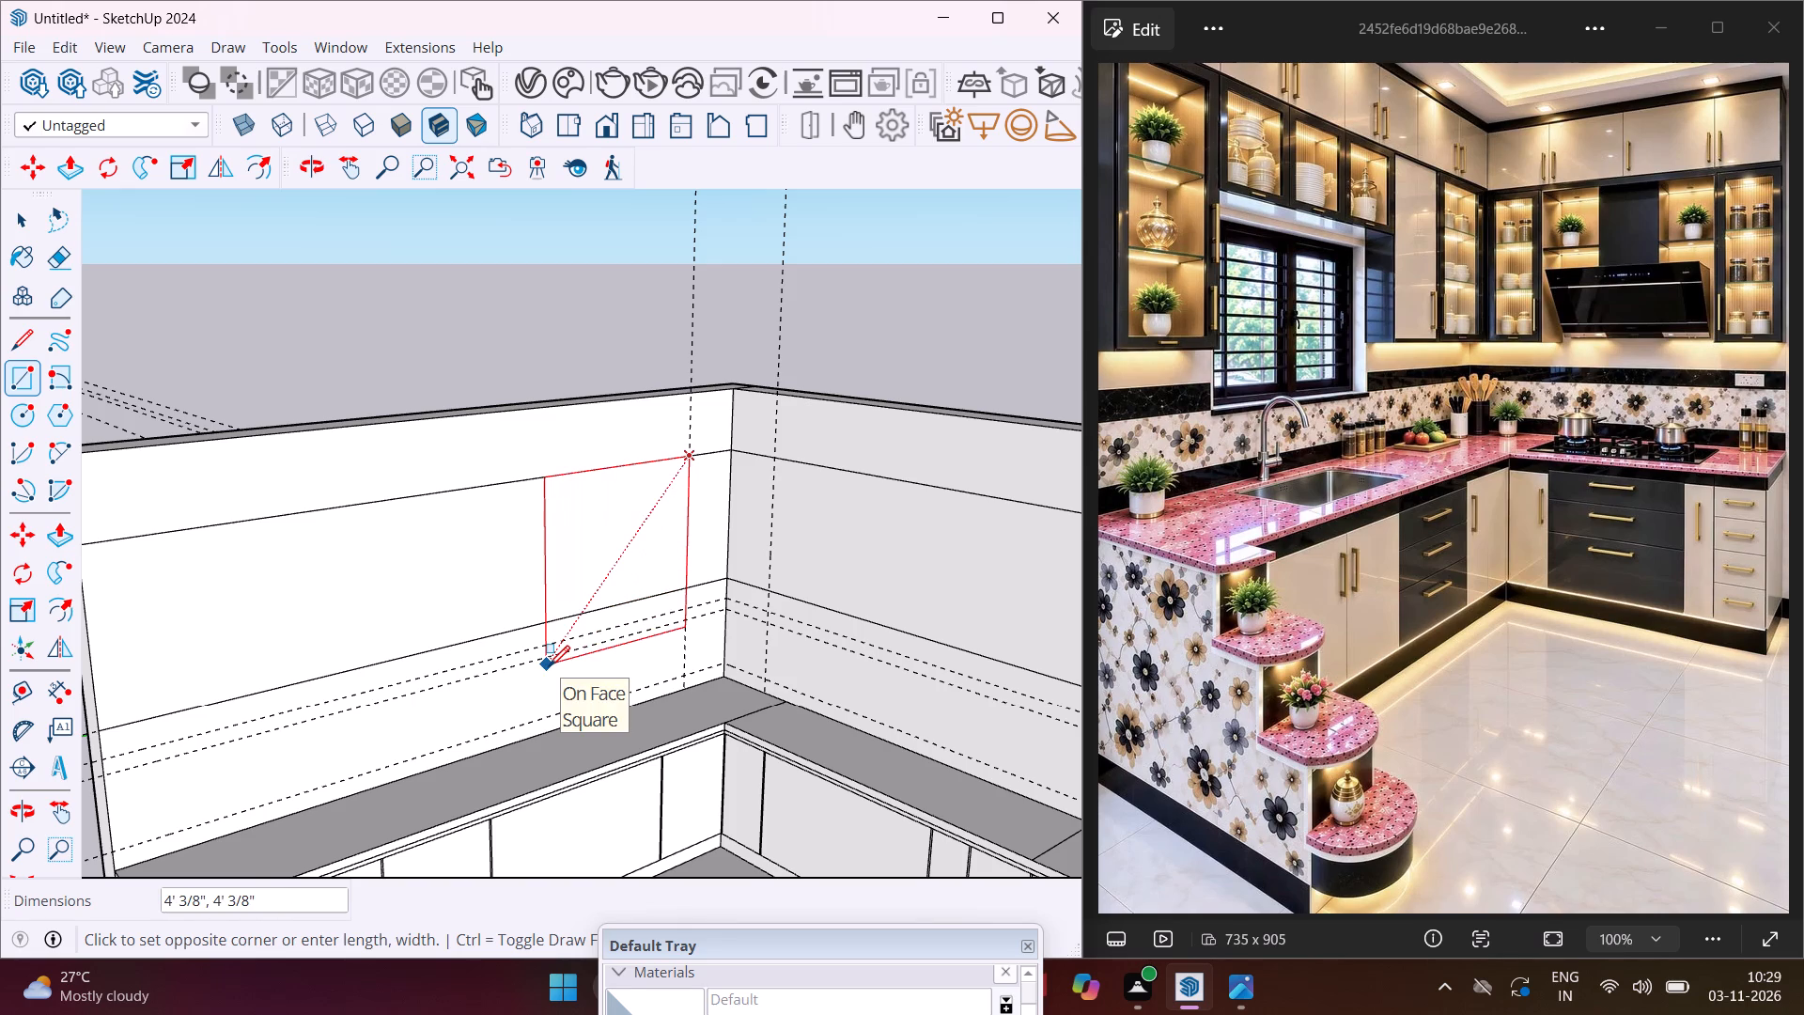
left_click(563, 615)
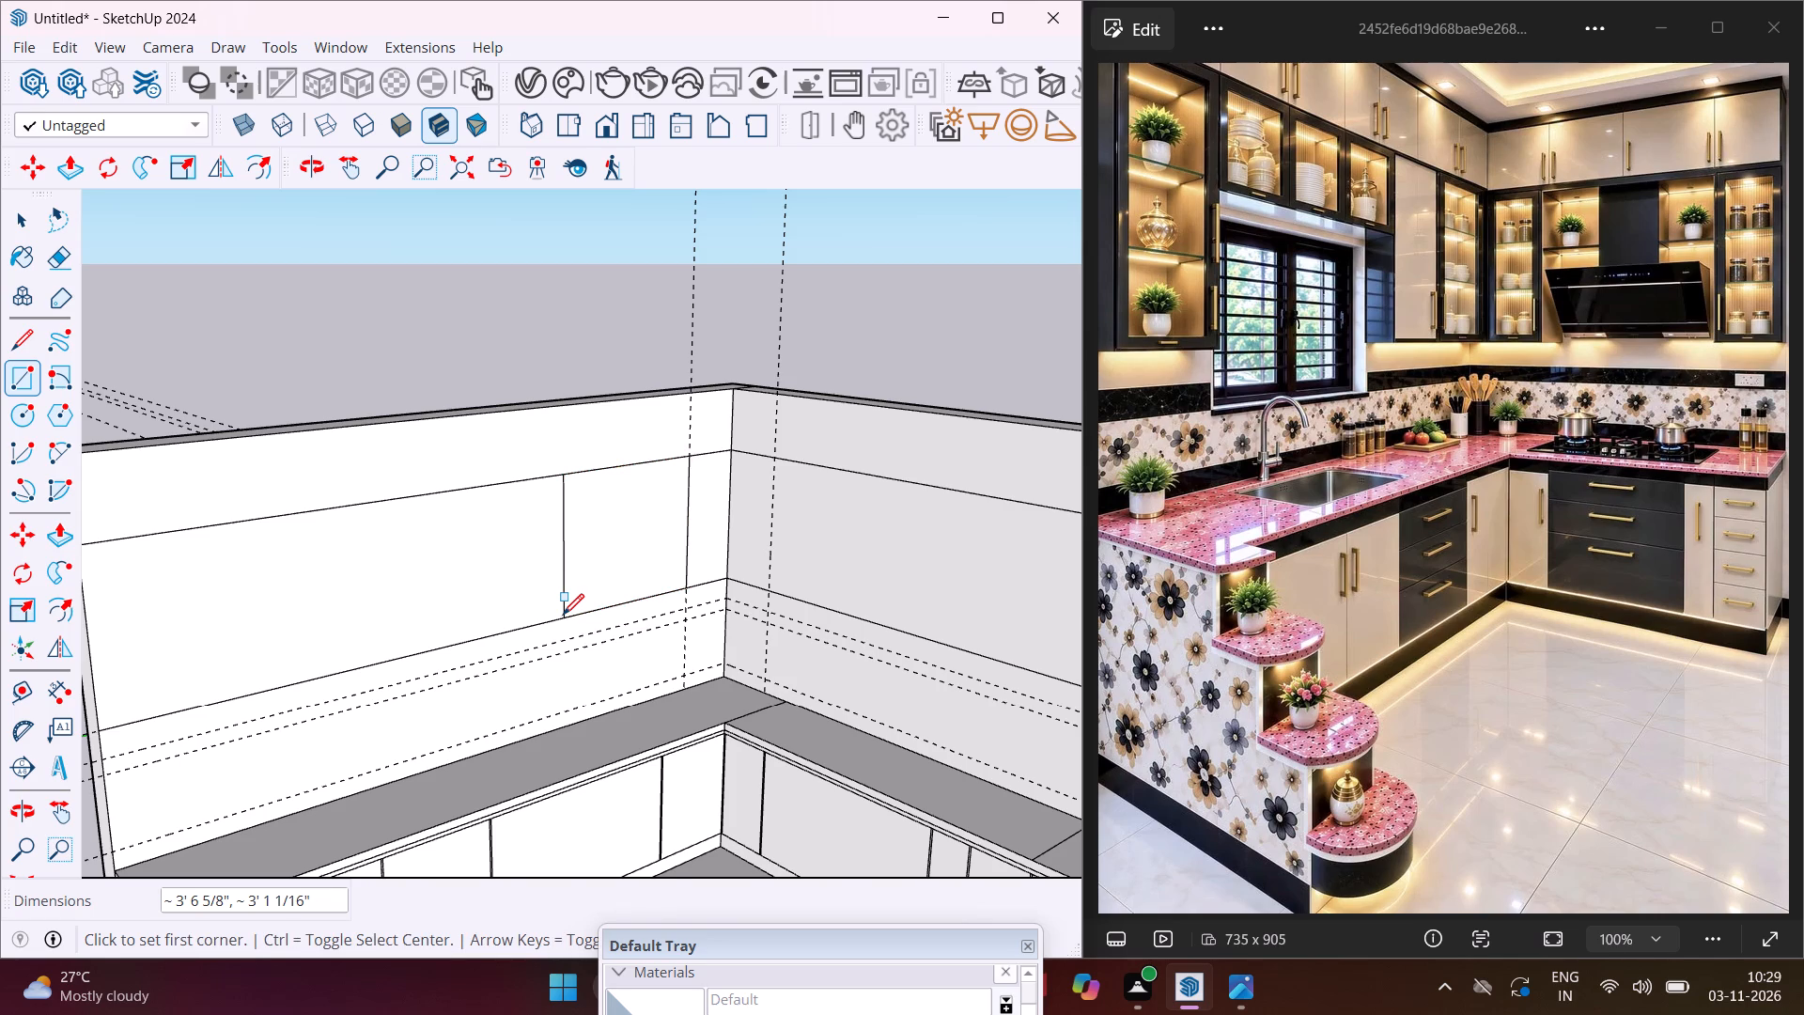
Draw a rectangle about 1' 10 7/8" wide by 3' 1 1/16" high at the side wall's outer end, between the two horizontal lines.
scroll(563, 615, "down", 2)
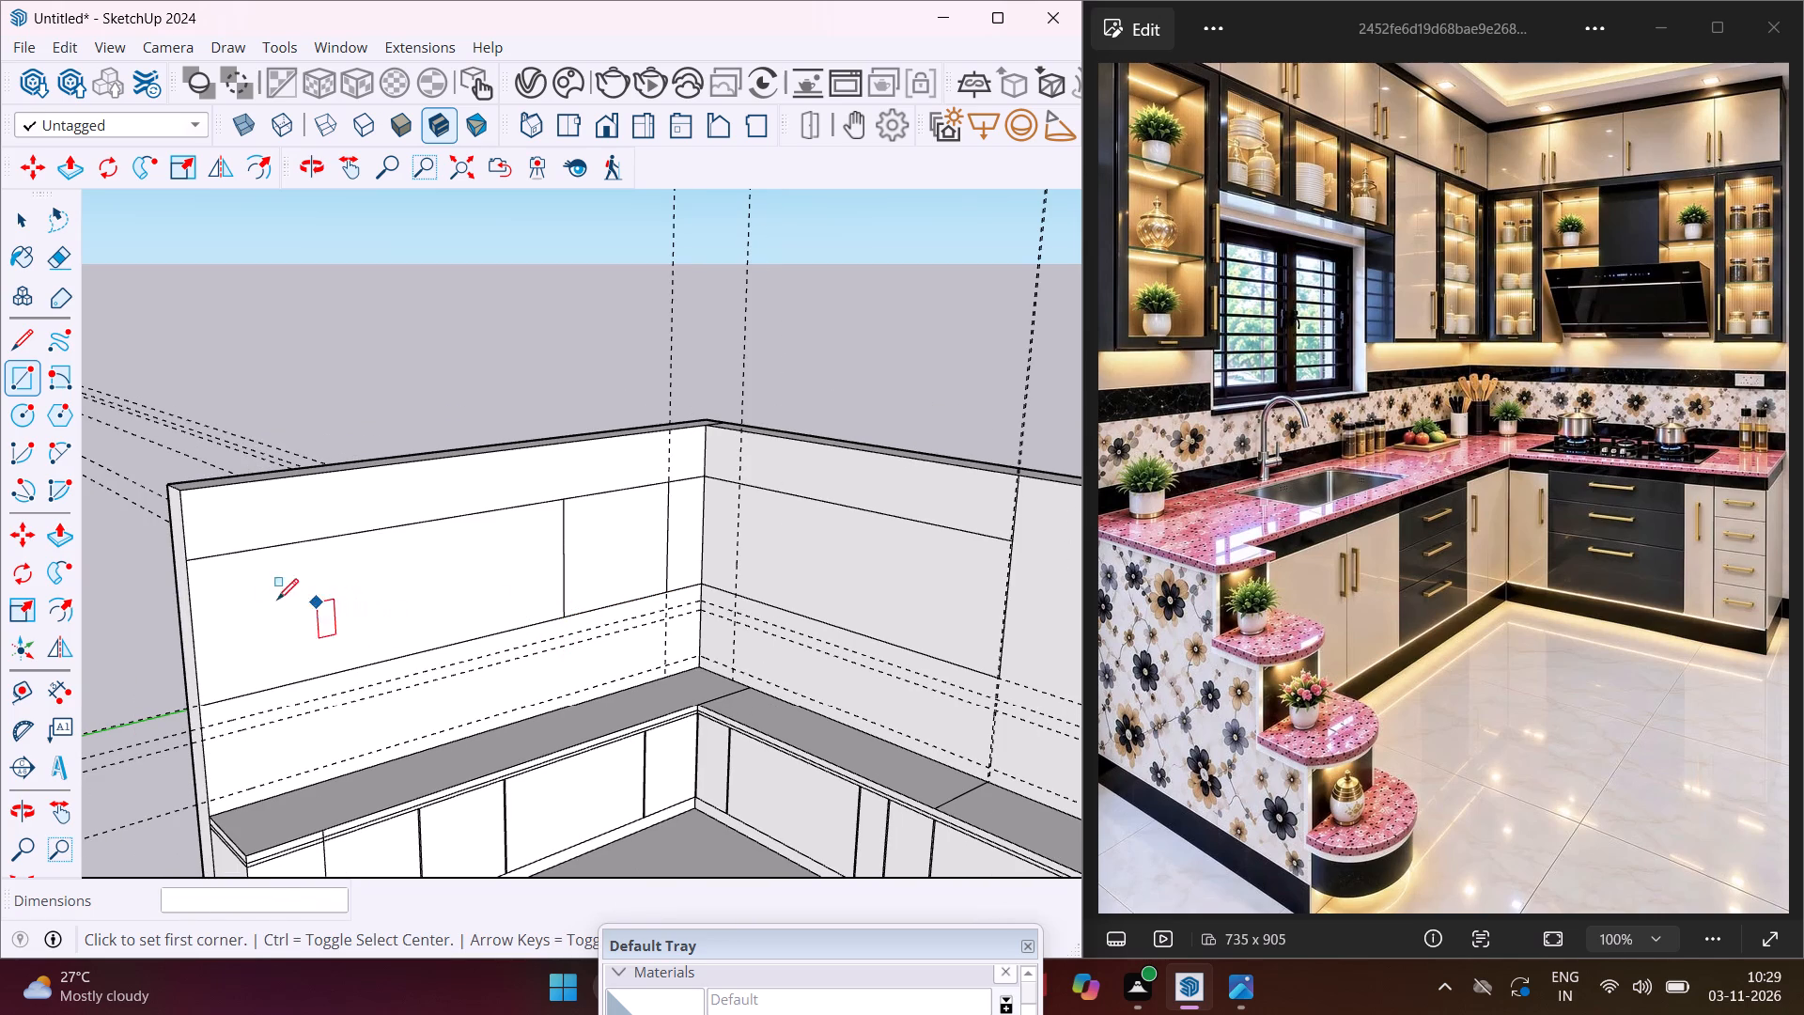
left_click(196, 560)
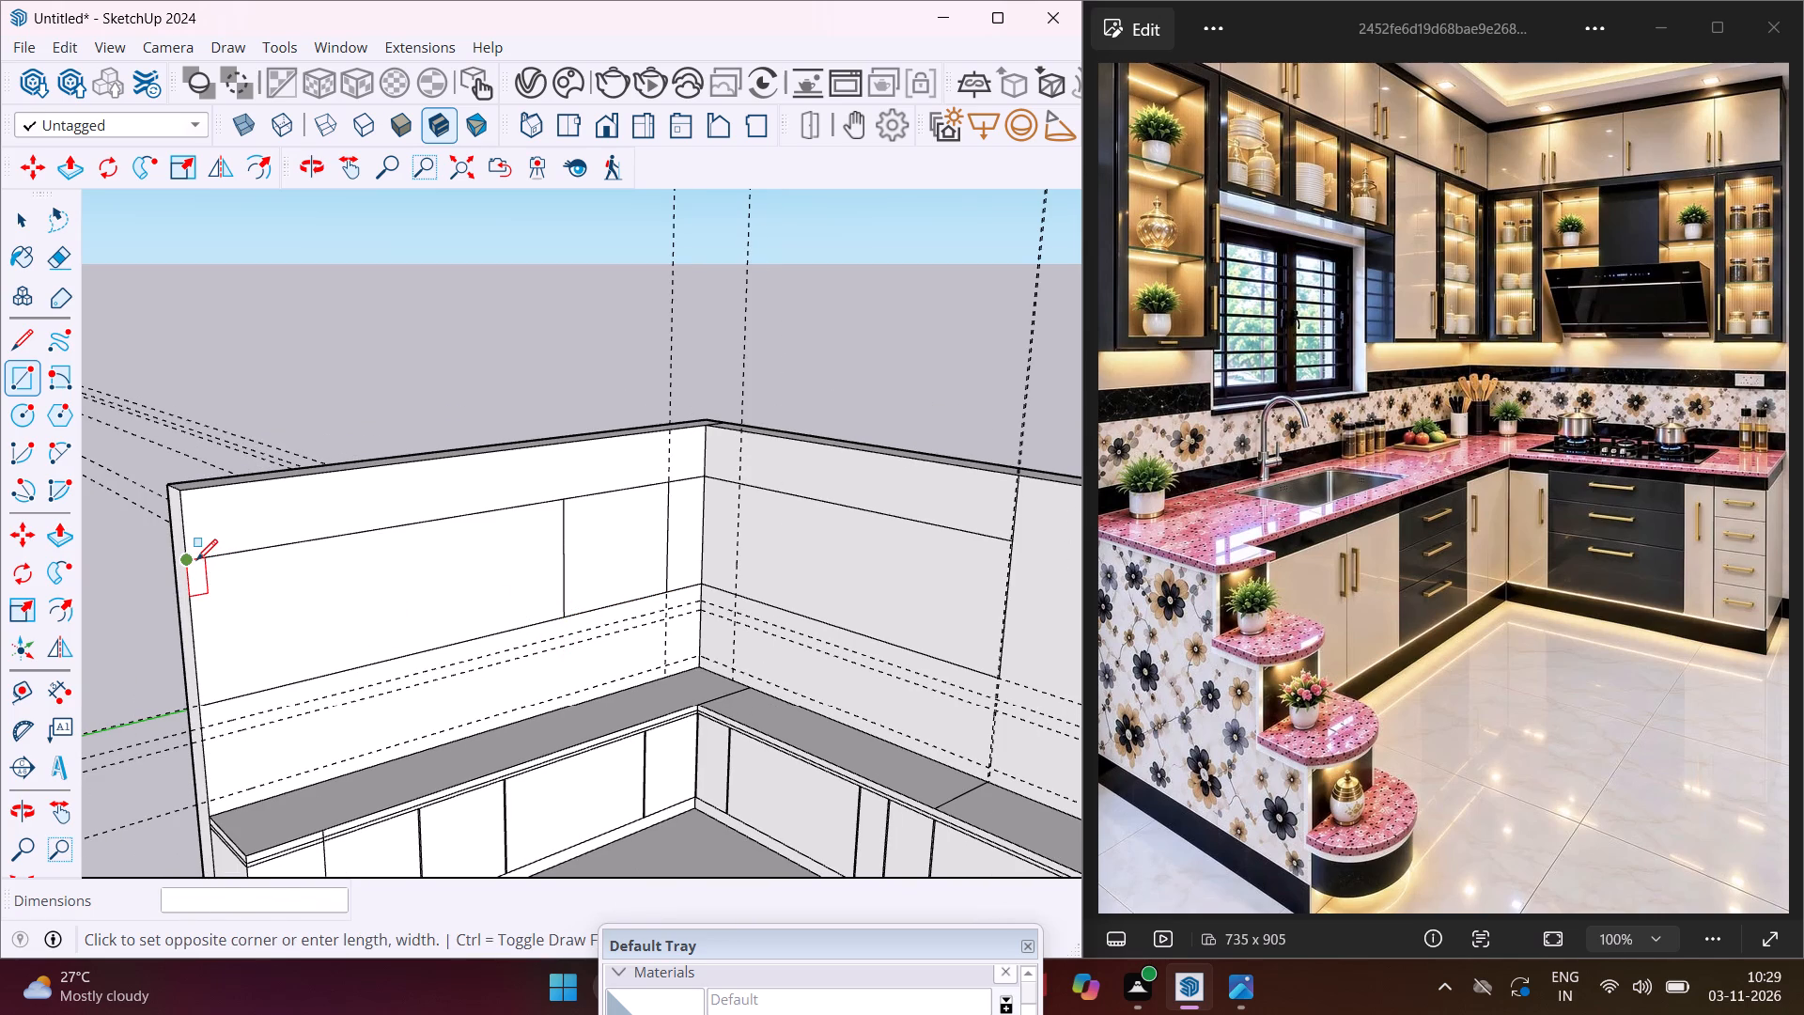
left_click(290, 686)
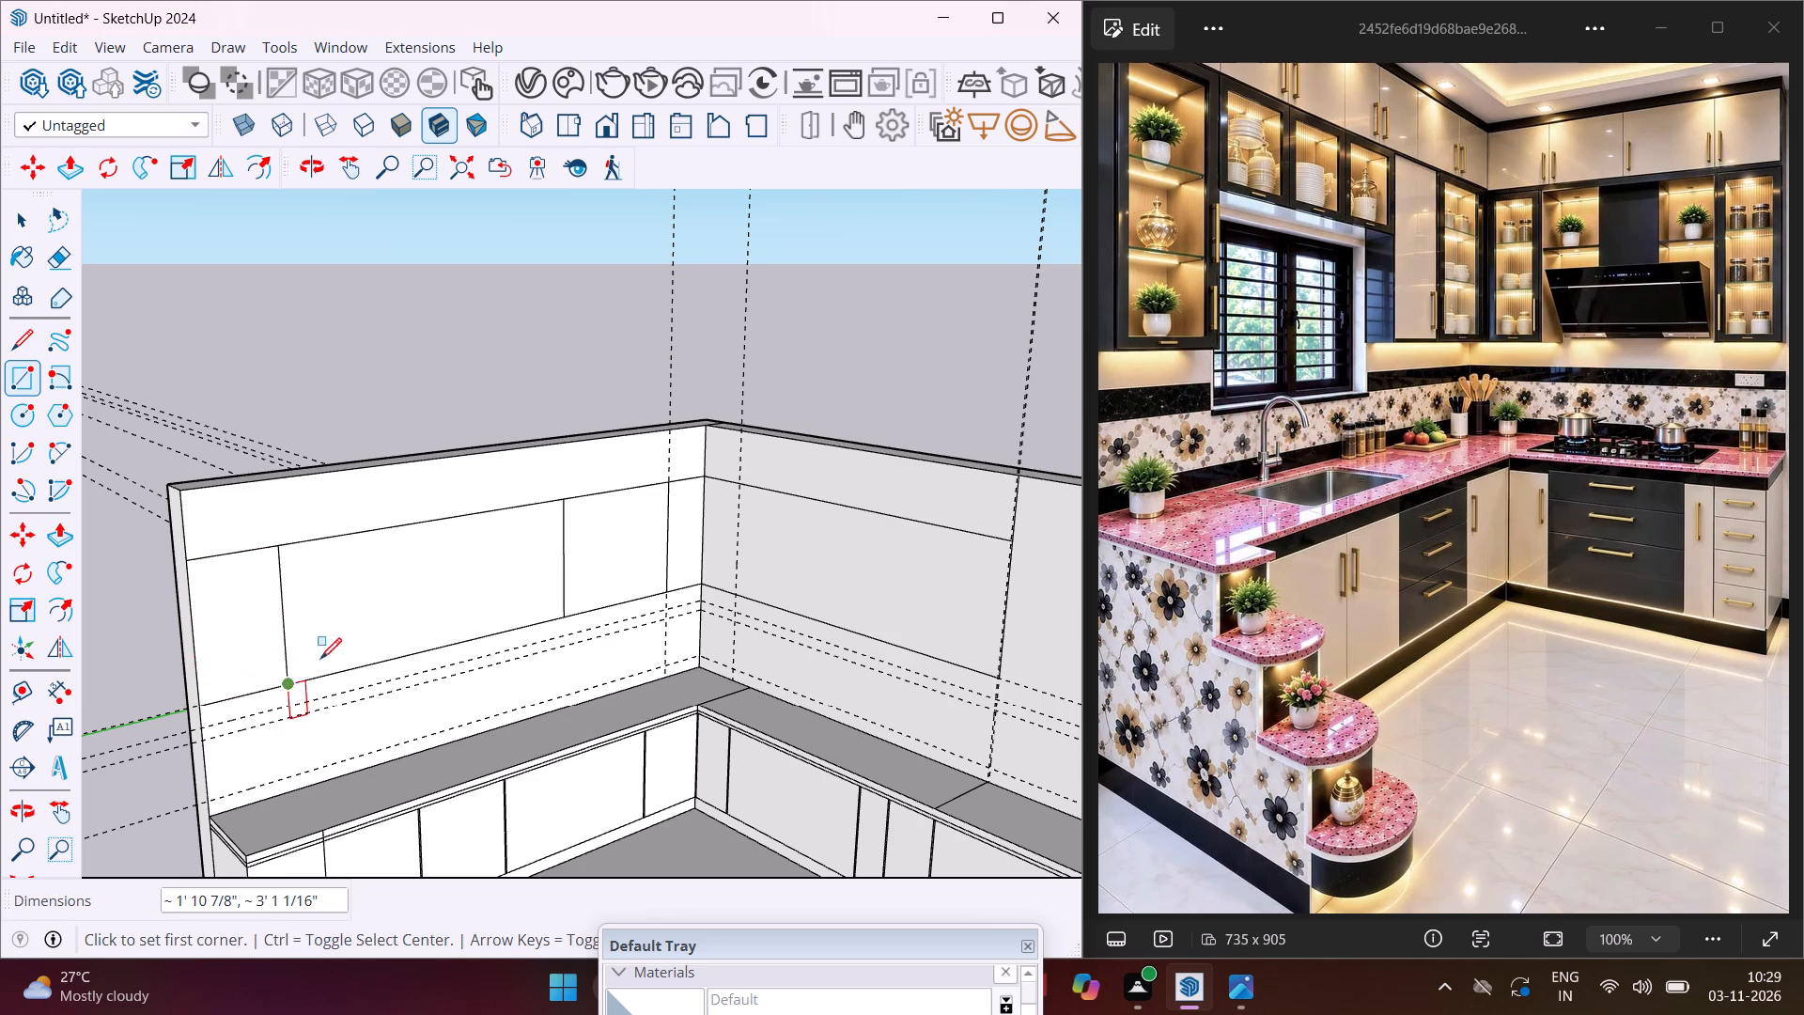
Draw a rectangle about 1' 6 7/16" wide by 3' 1 1/16" high on the side wall, adjoining the outer side of the corner-side rectangle.
left_click(557, 506)
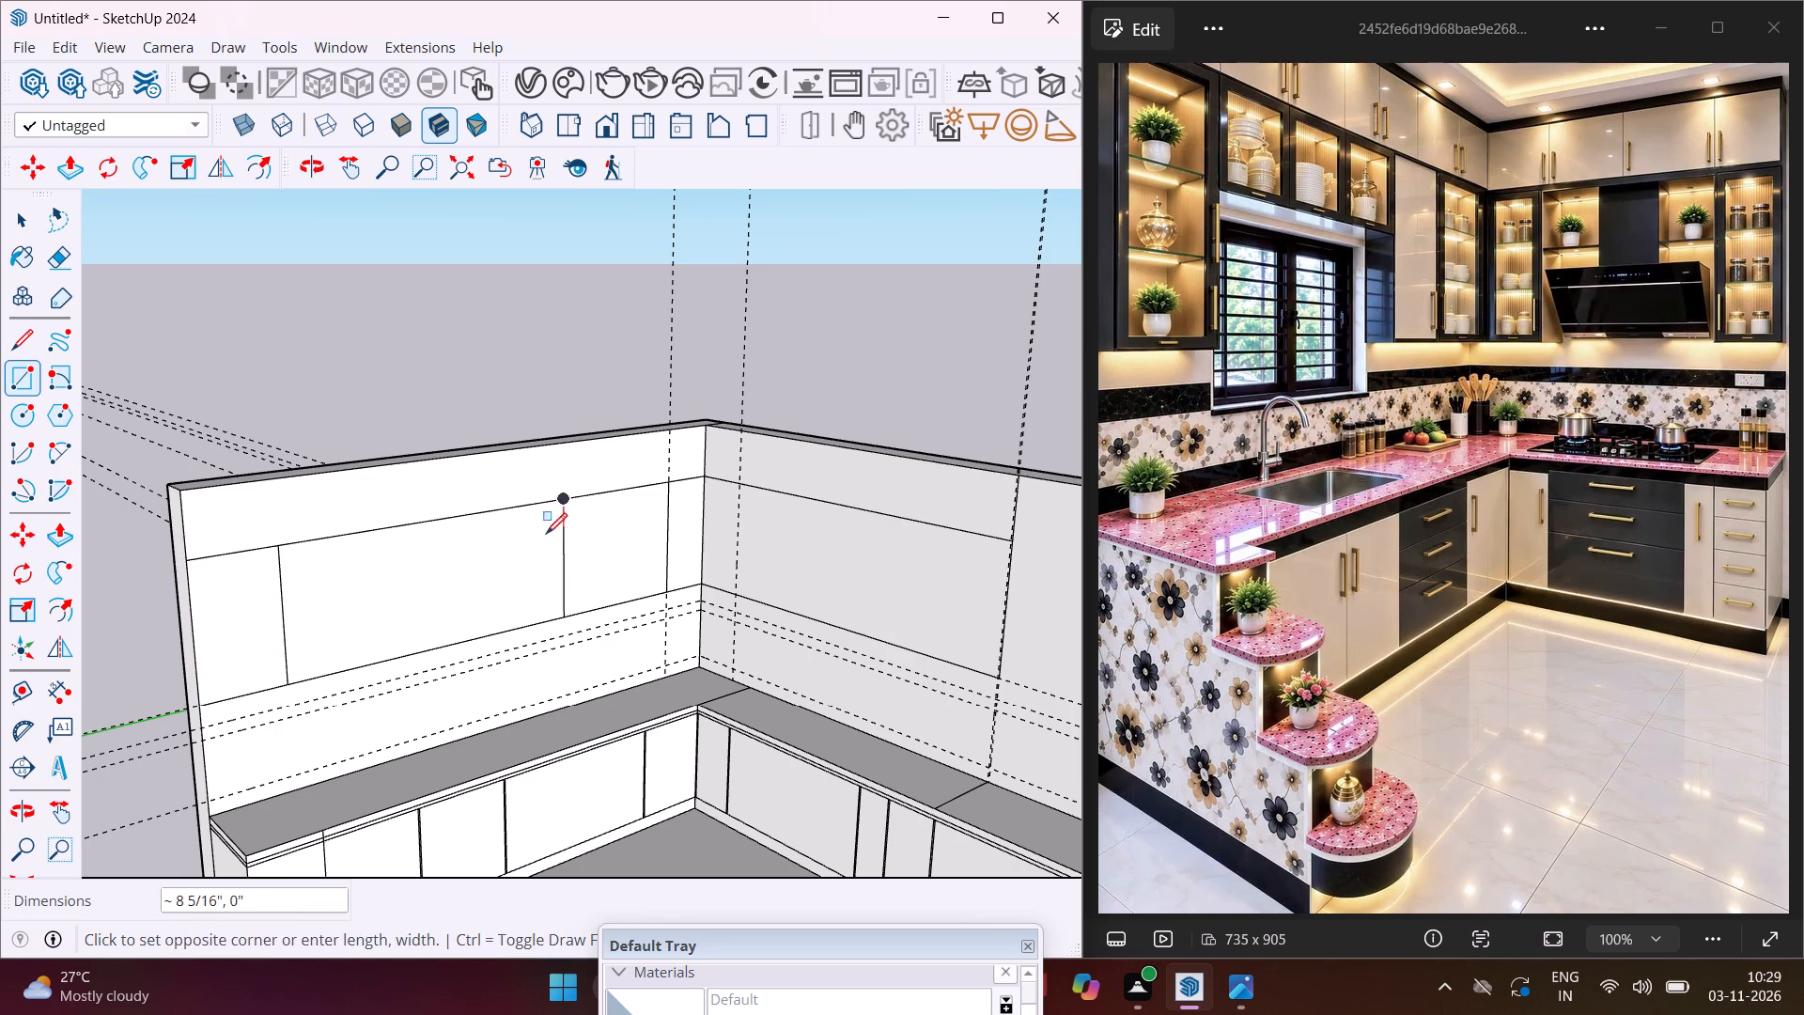
left_click(515, 632)
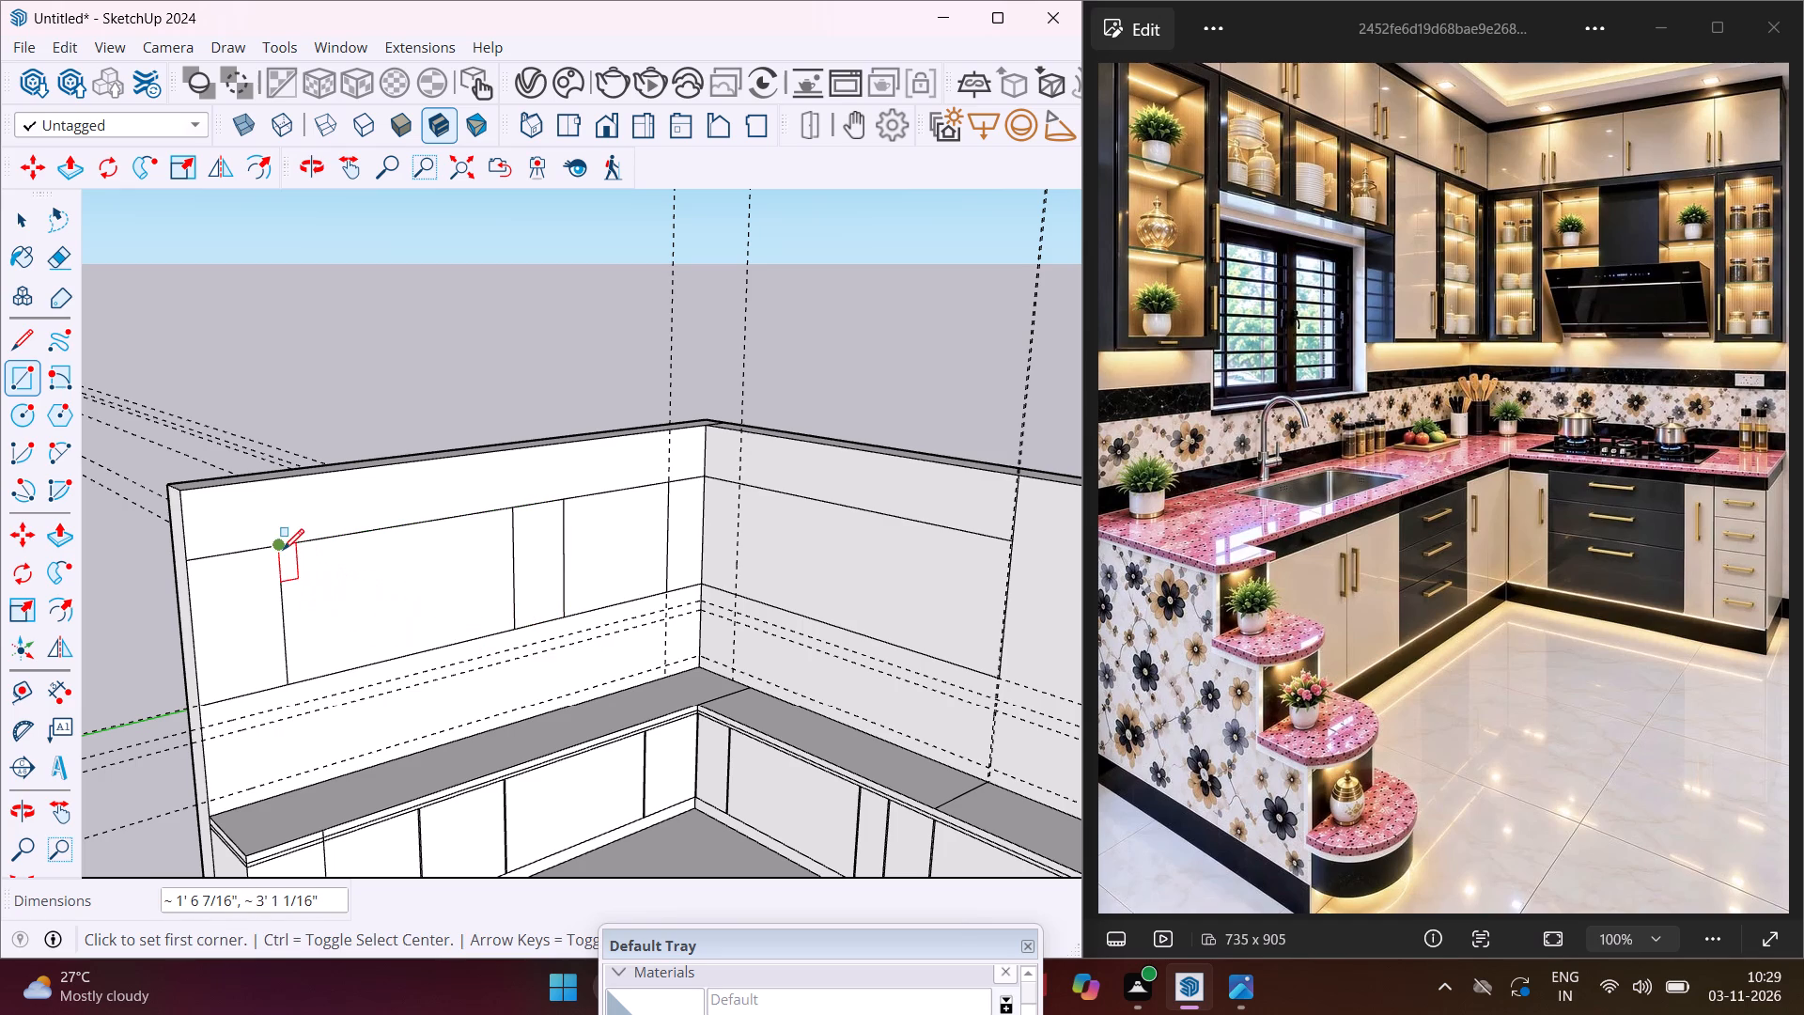
Draw a rectangle about 5' 11 1/16" by 1' 4 5/16" under the upper line, spanning the gap between the side wall's cabinet outlines.
left_click(281, 548)
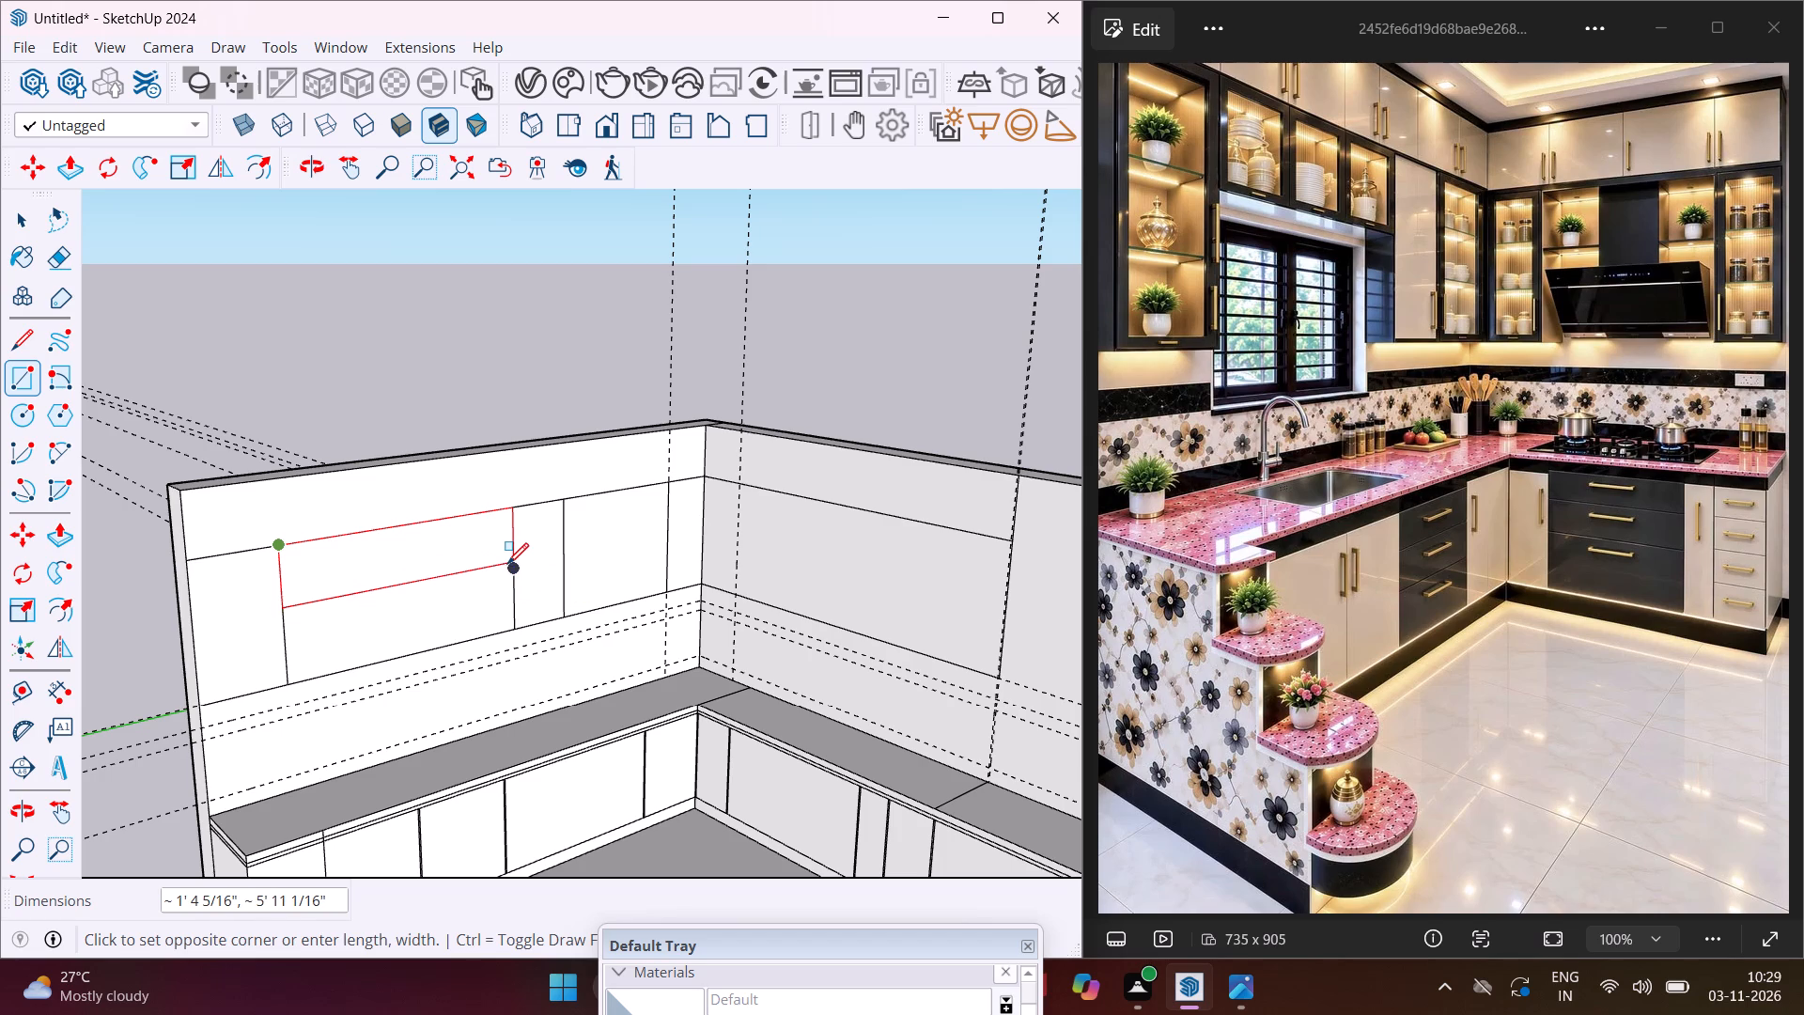
left_click(507, 564)
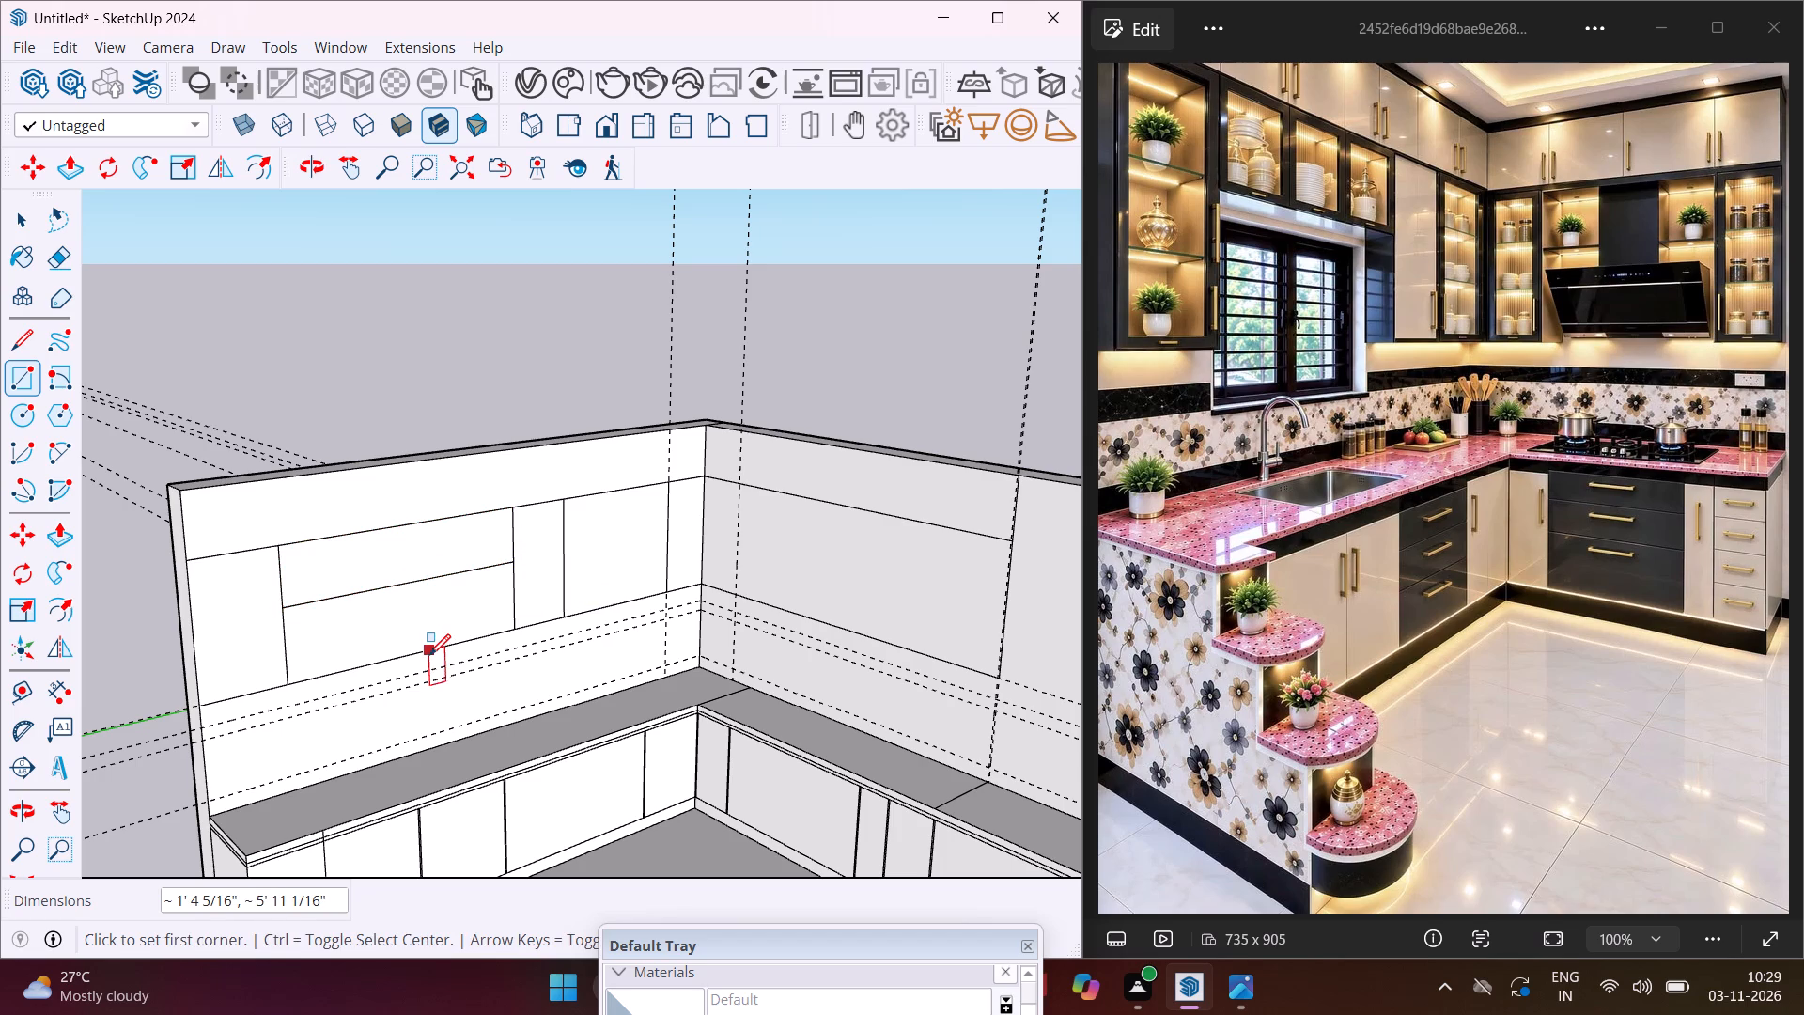
key("Escape")
Erase the vertical line between the two adjoining corner-side rectangles on the side wall.
key("space")
key("e")
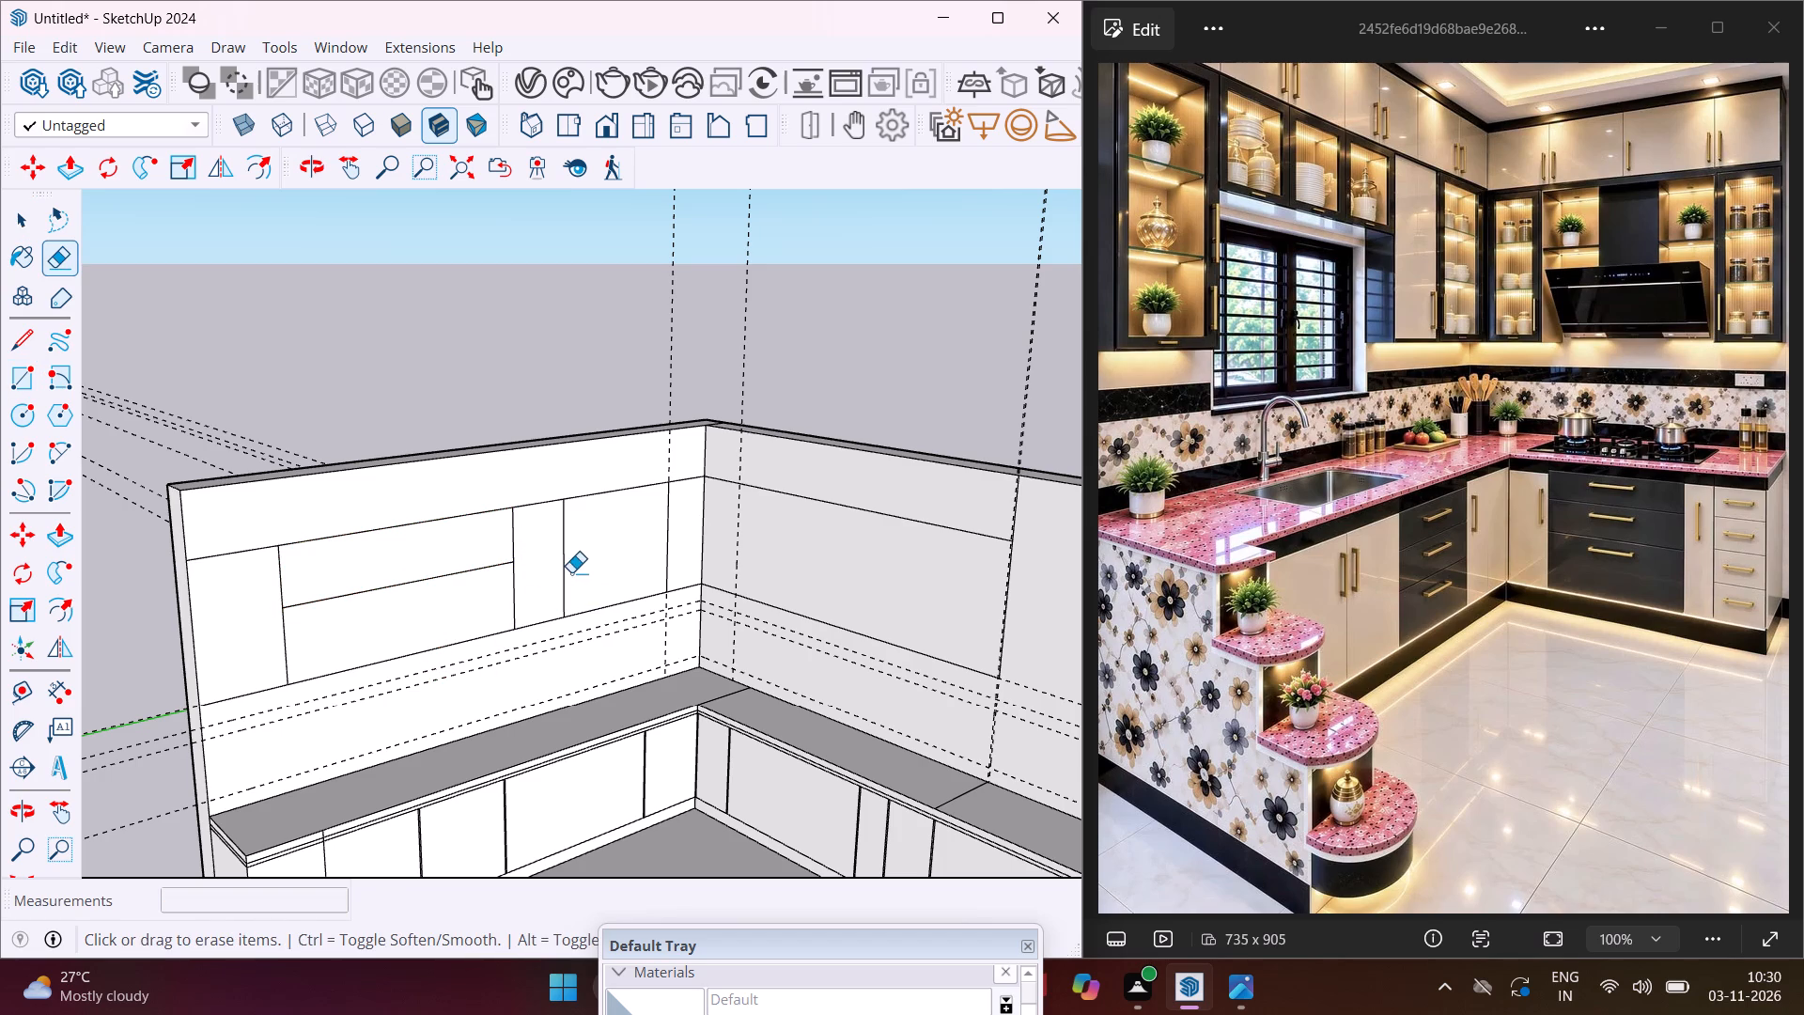
left_click(562, 565)
key("Escape")
key("space")
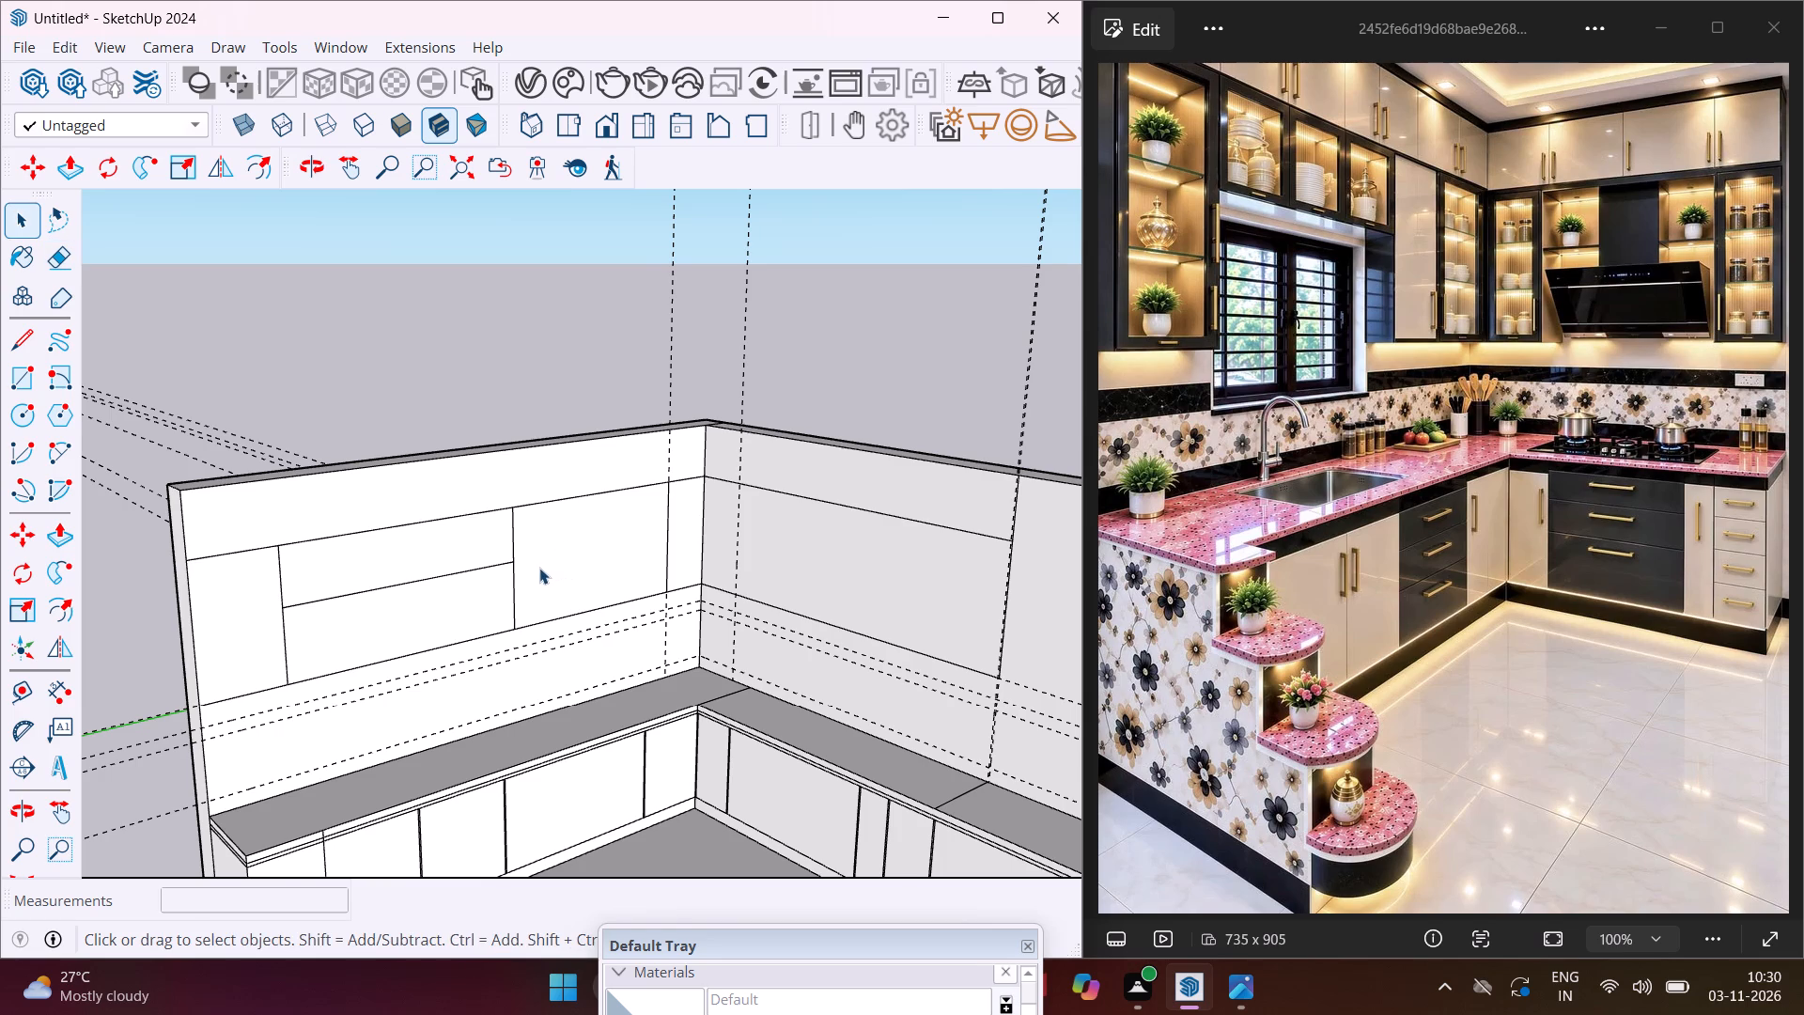
Draw a rectangle about 1' 6 7/8" wide by 3' 1 1/16" high on the back wall, at the far end of the upper line.
scroll(538, 568, "down", 2)
middle_click_drag(751, 610, 893, 601)
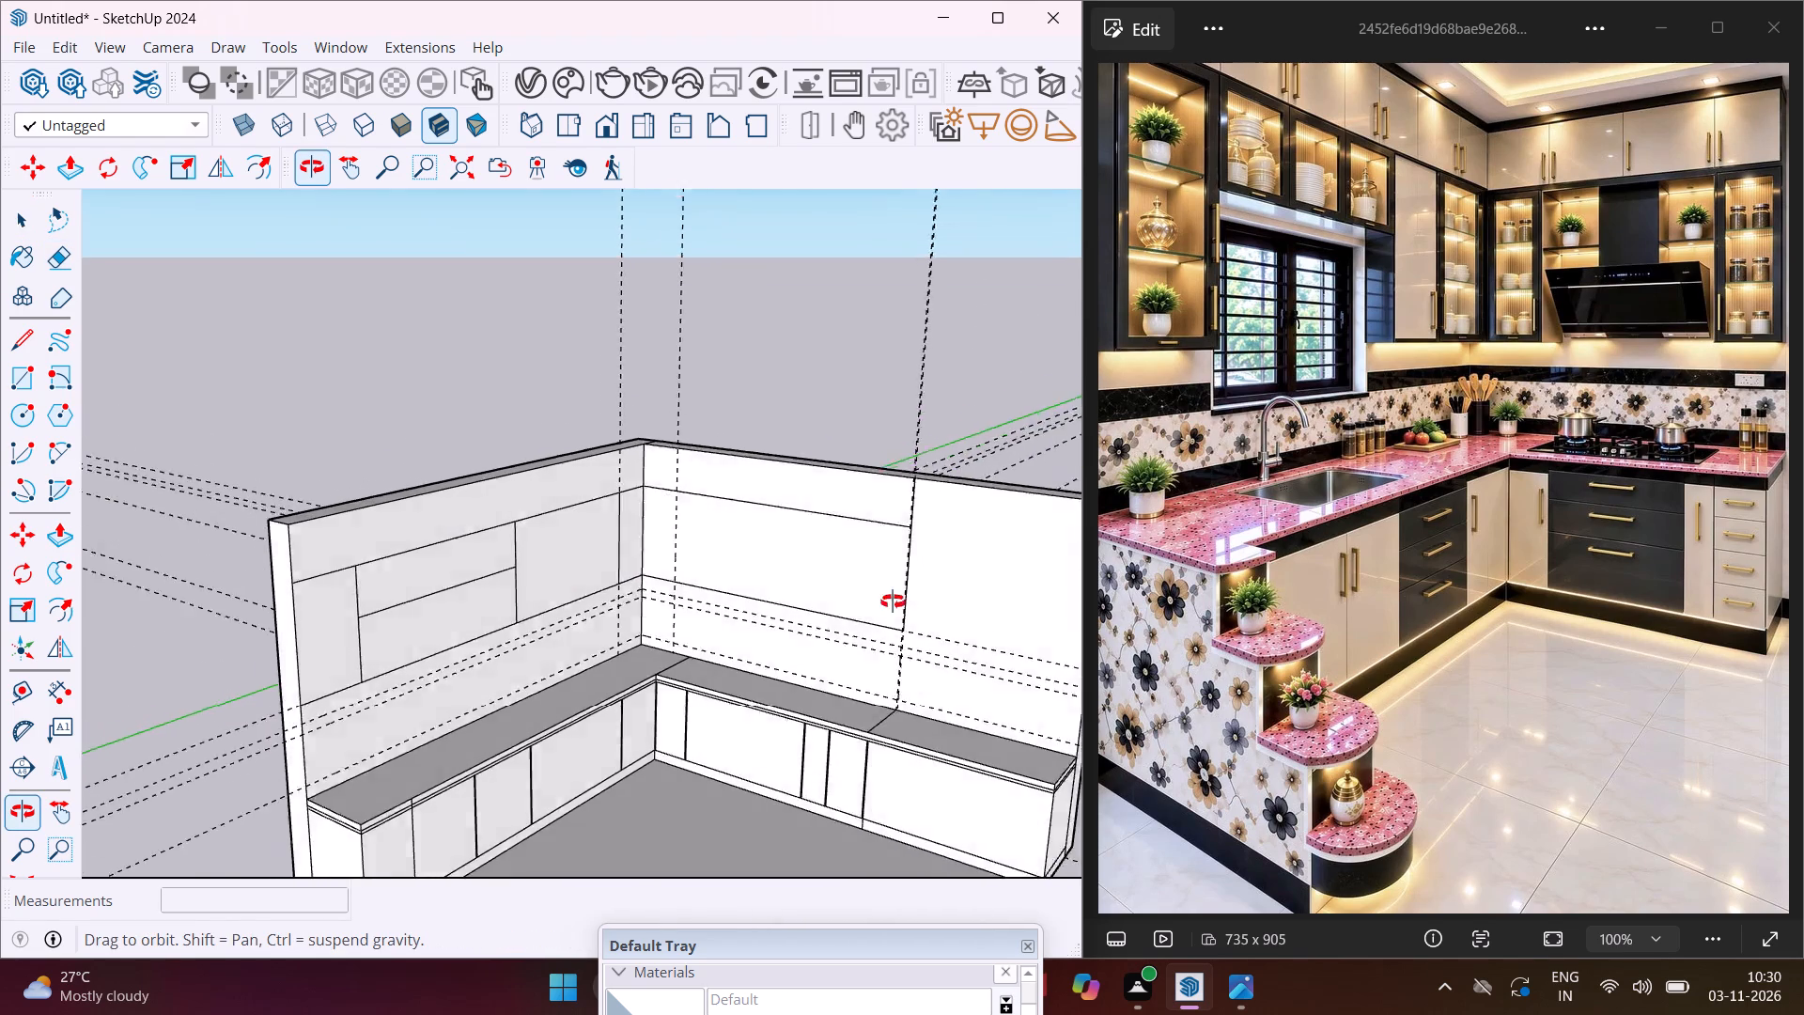
middle_click_drag(893, 601, 941, 587)
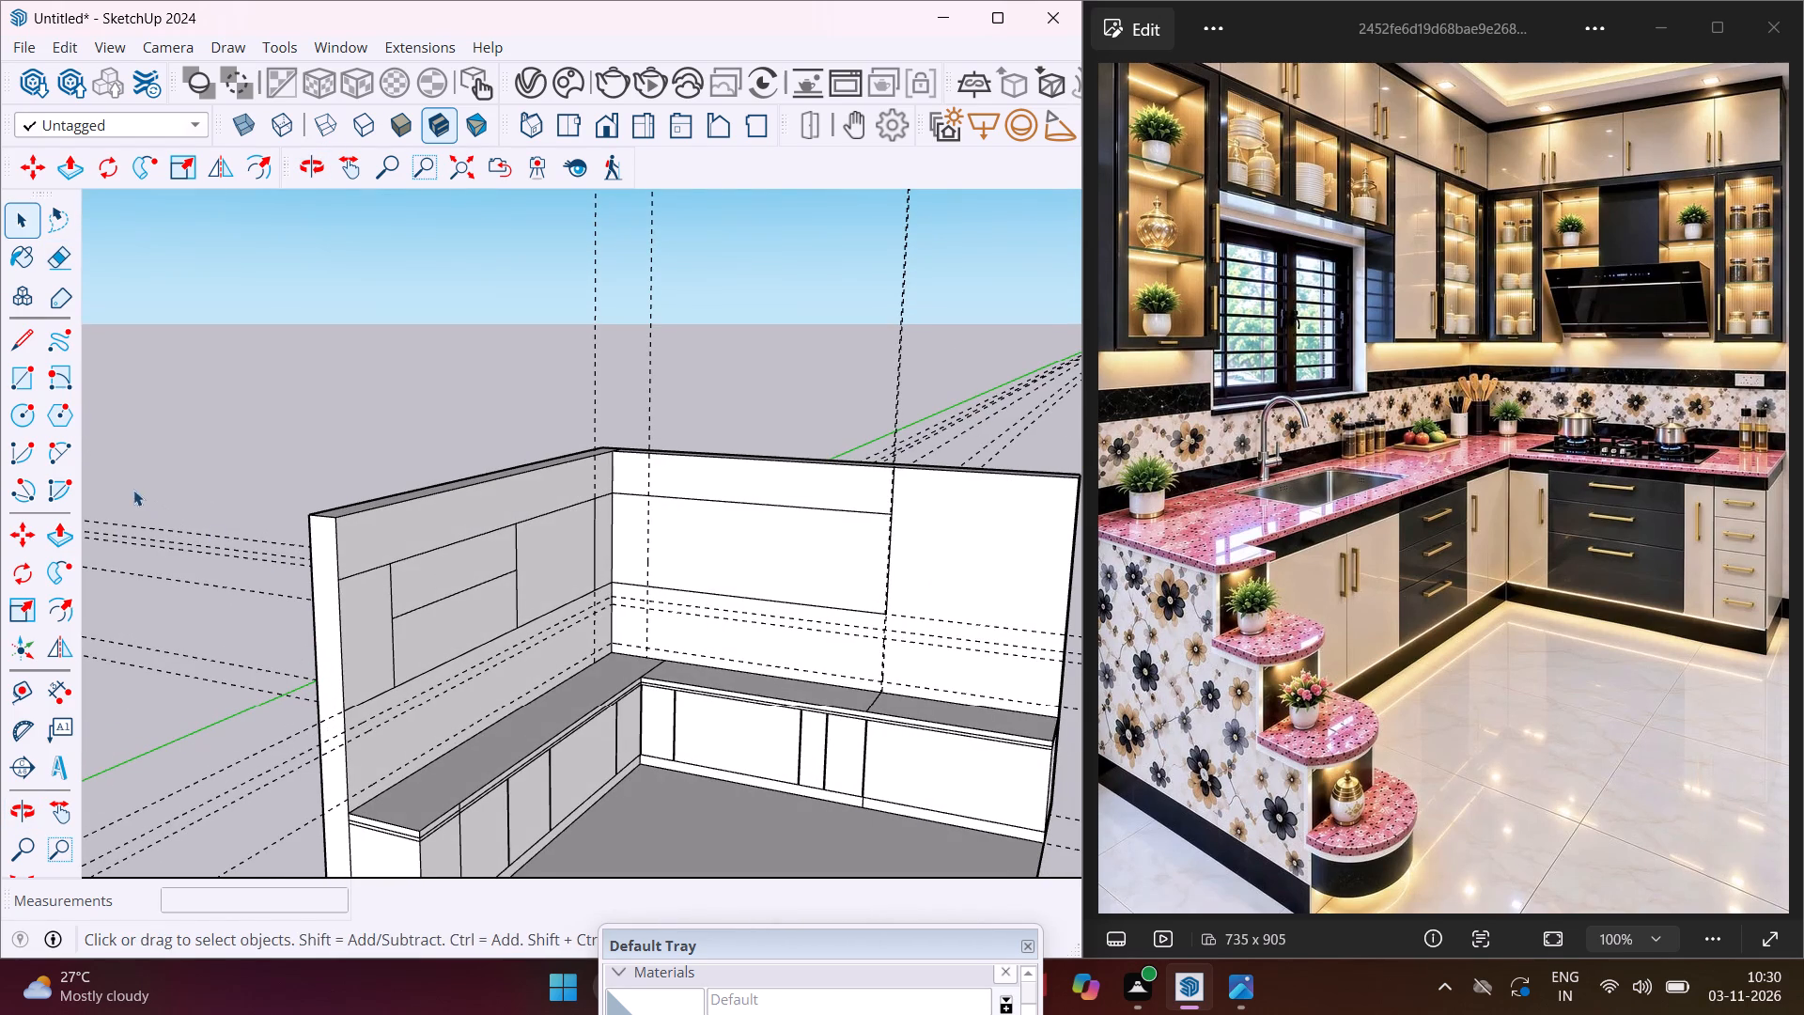
left_click(8, 371)
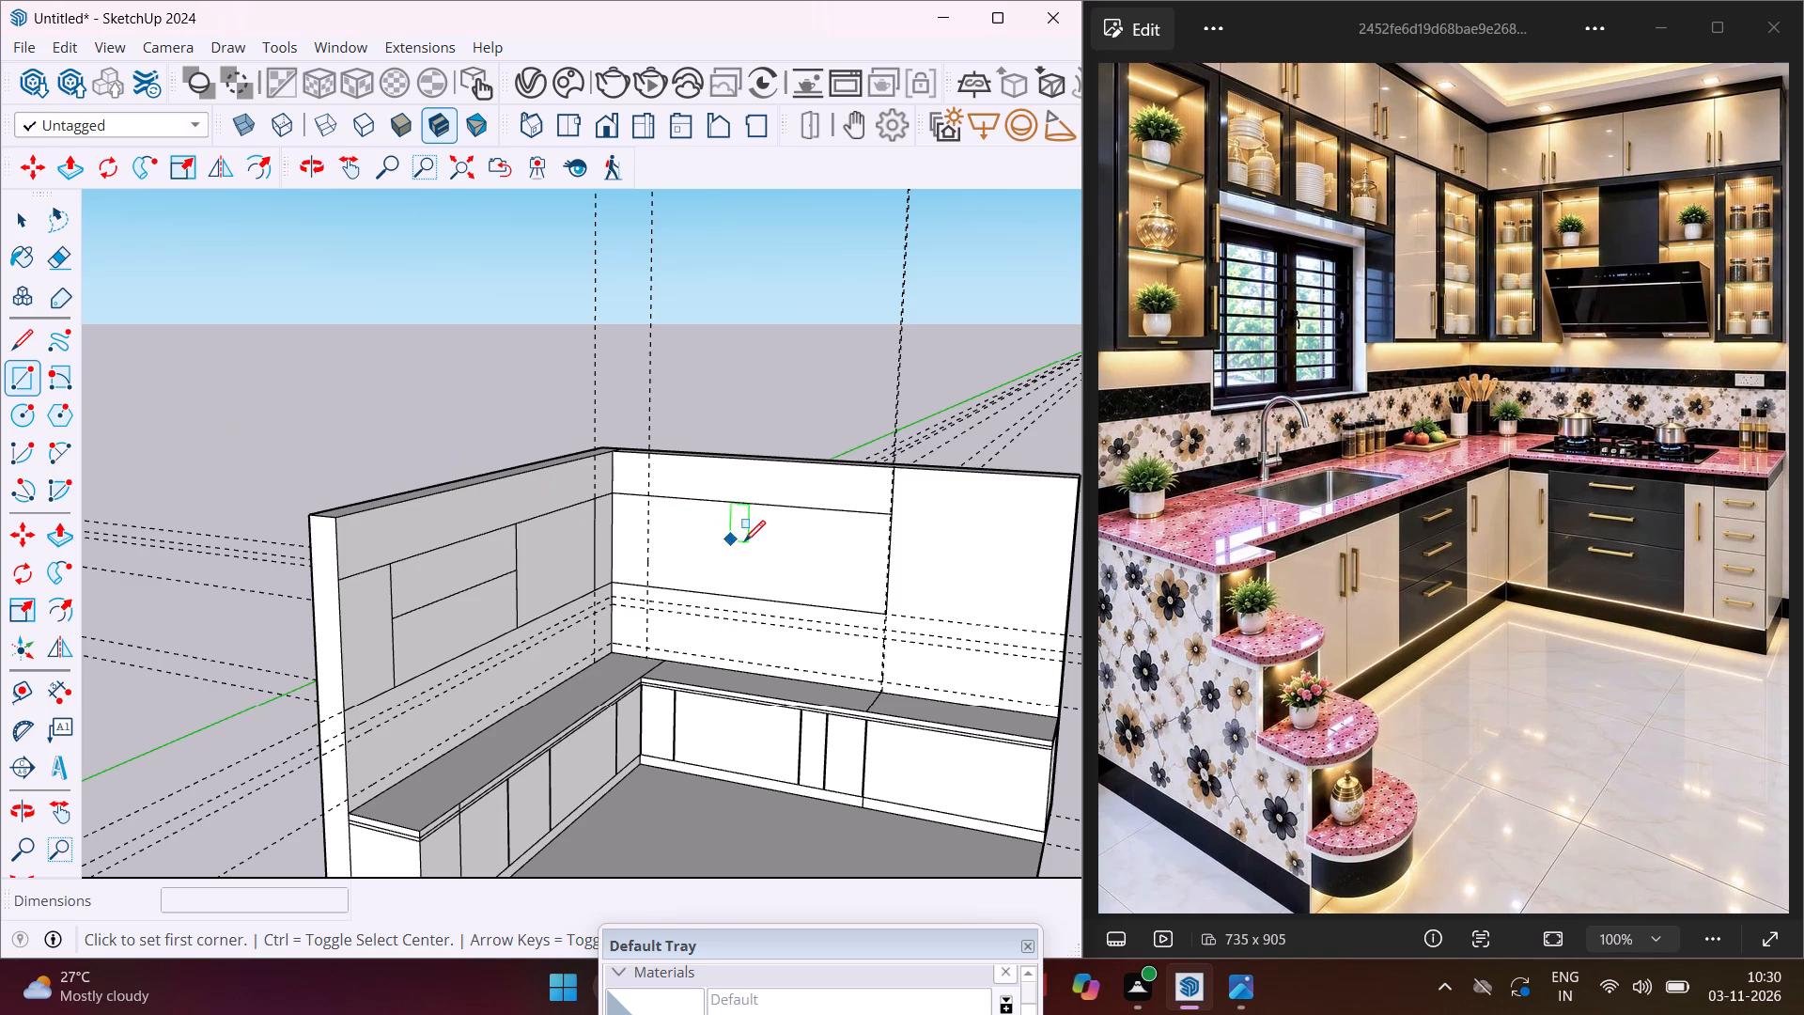
scroll(766, 532, "up", 4)
scroll(861, 507, "up", 2)
scroll(972, 518, "up", 8)
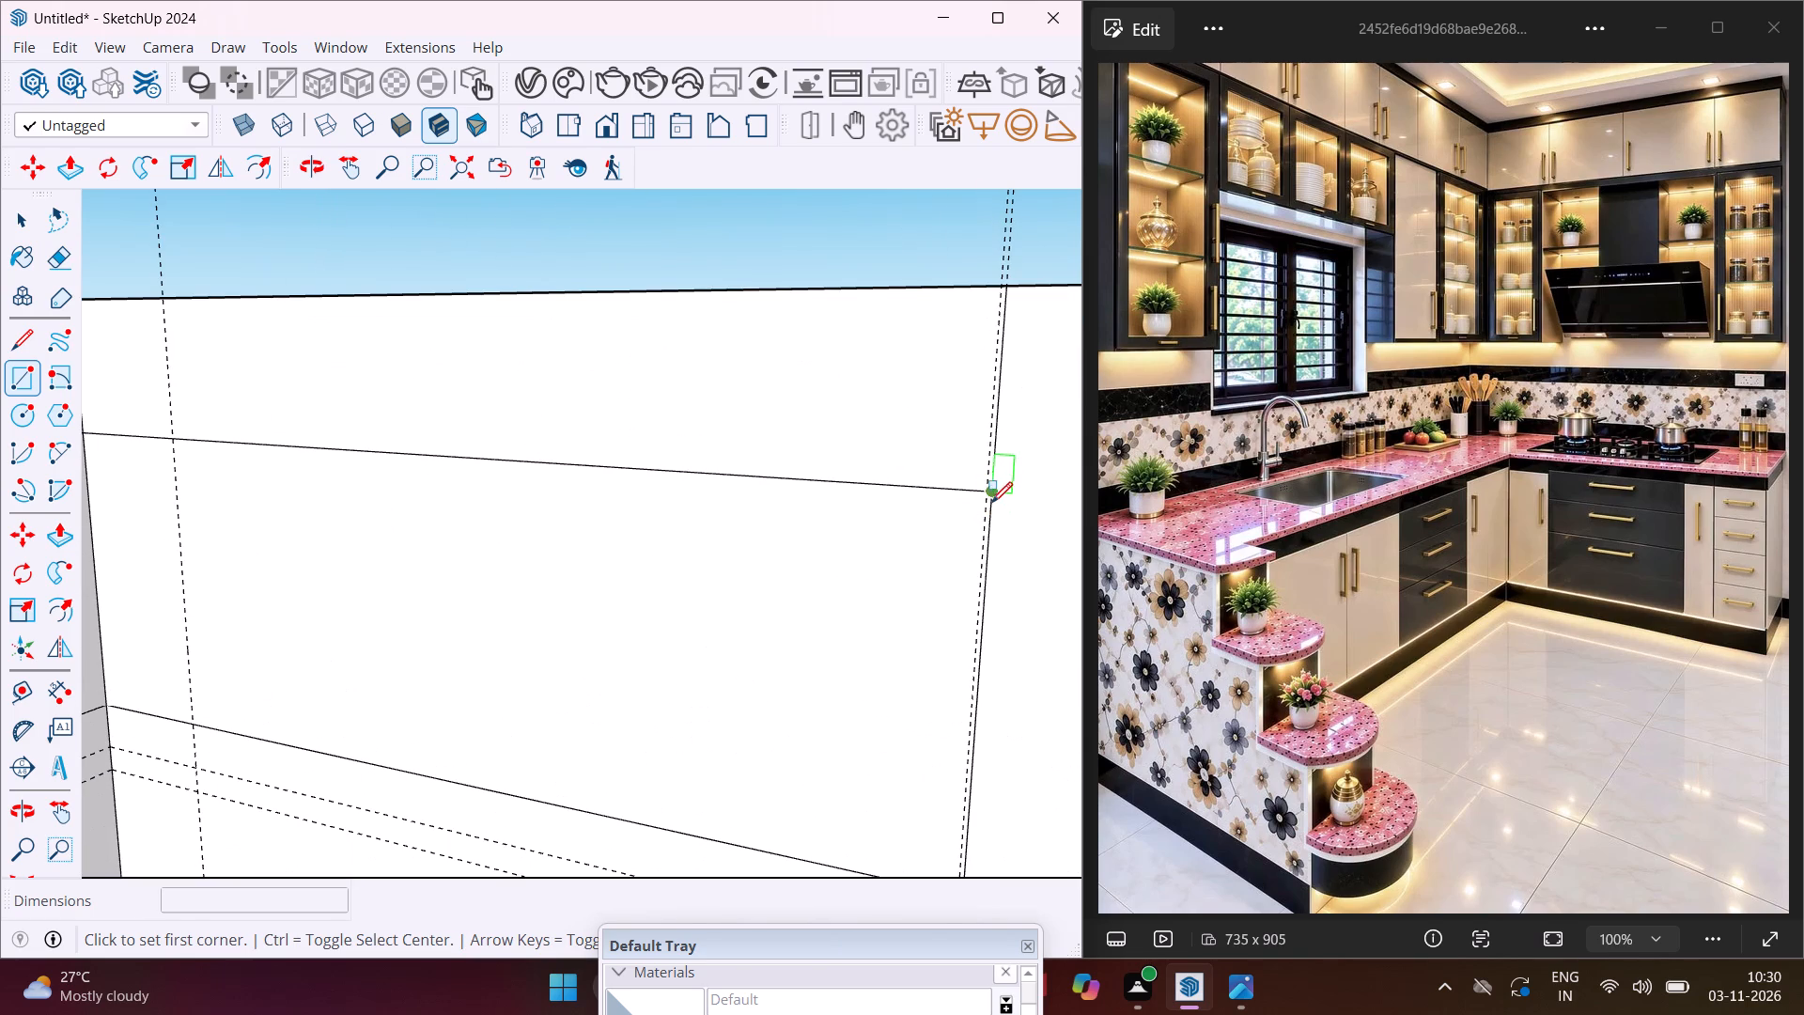
left_click(992, 496)
scroll(901, 576, "down", 3)
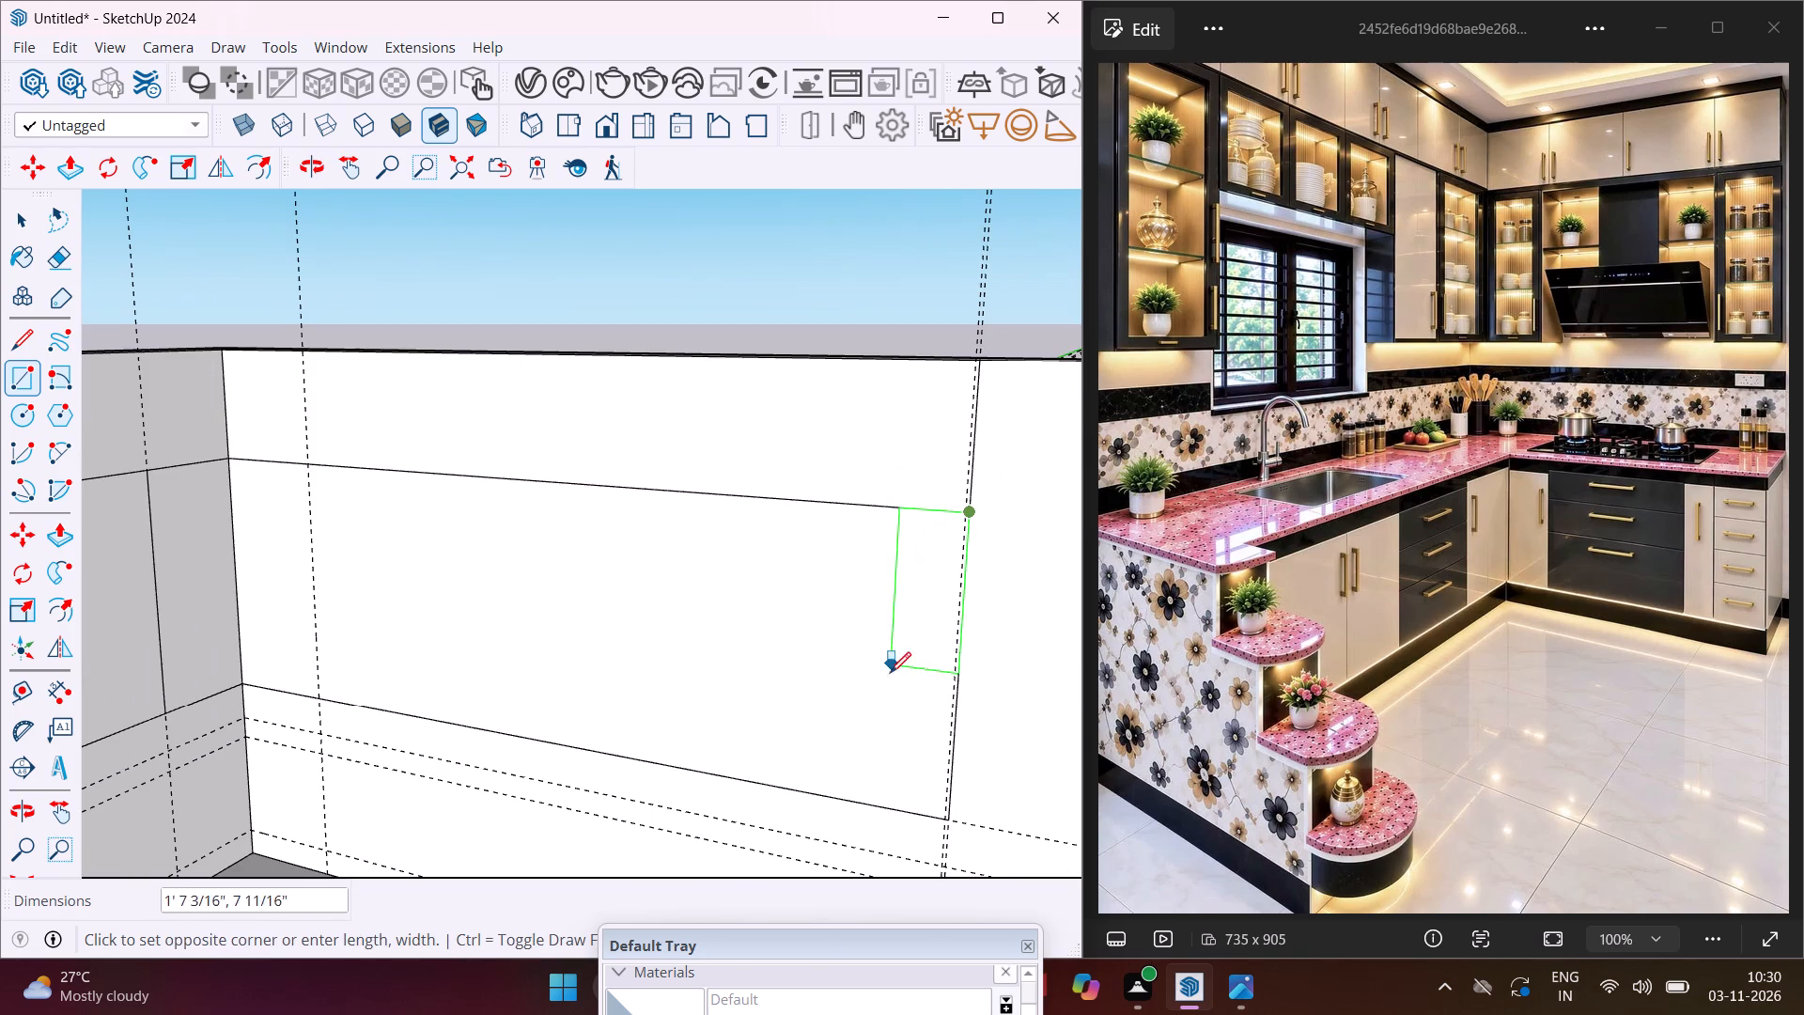
left_click(792, 795)
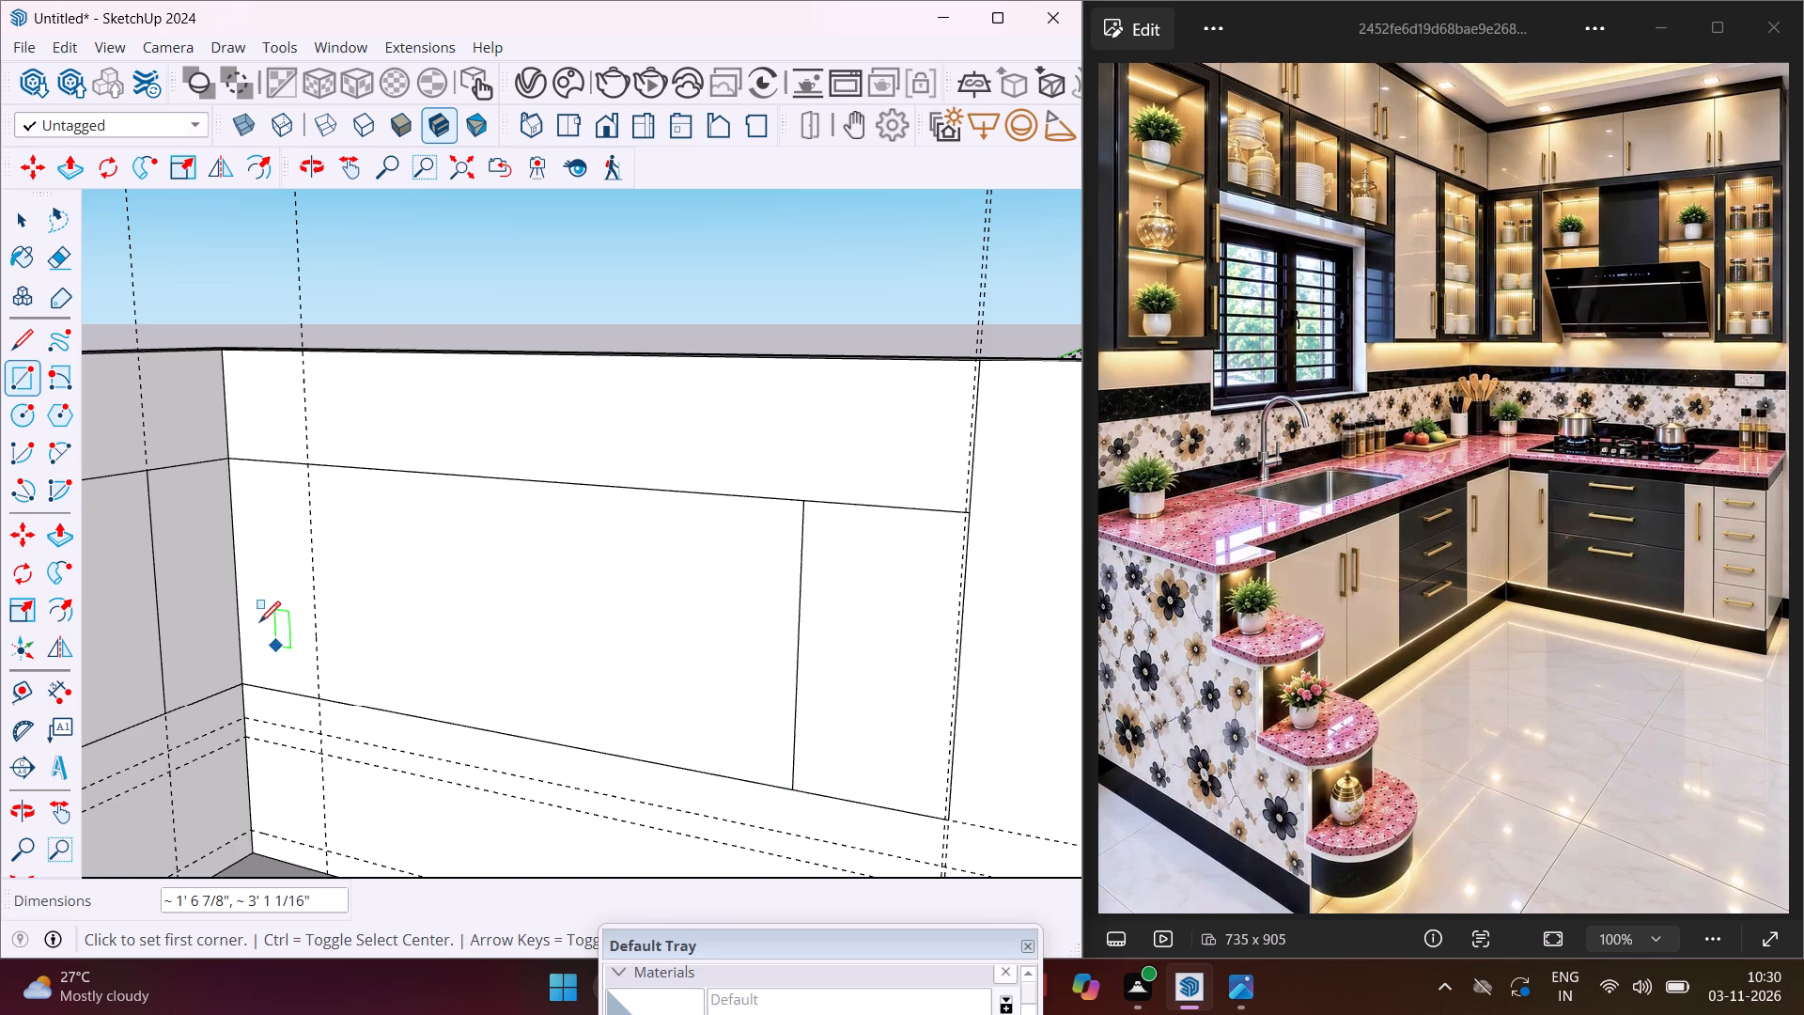
Draw a rectangle about 2' 1/2" wide by 3' 1 1/16" high on the back wall, starting from the vertical guide near the room corner.
left_click(303, 469)
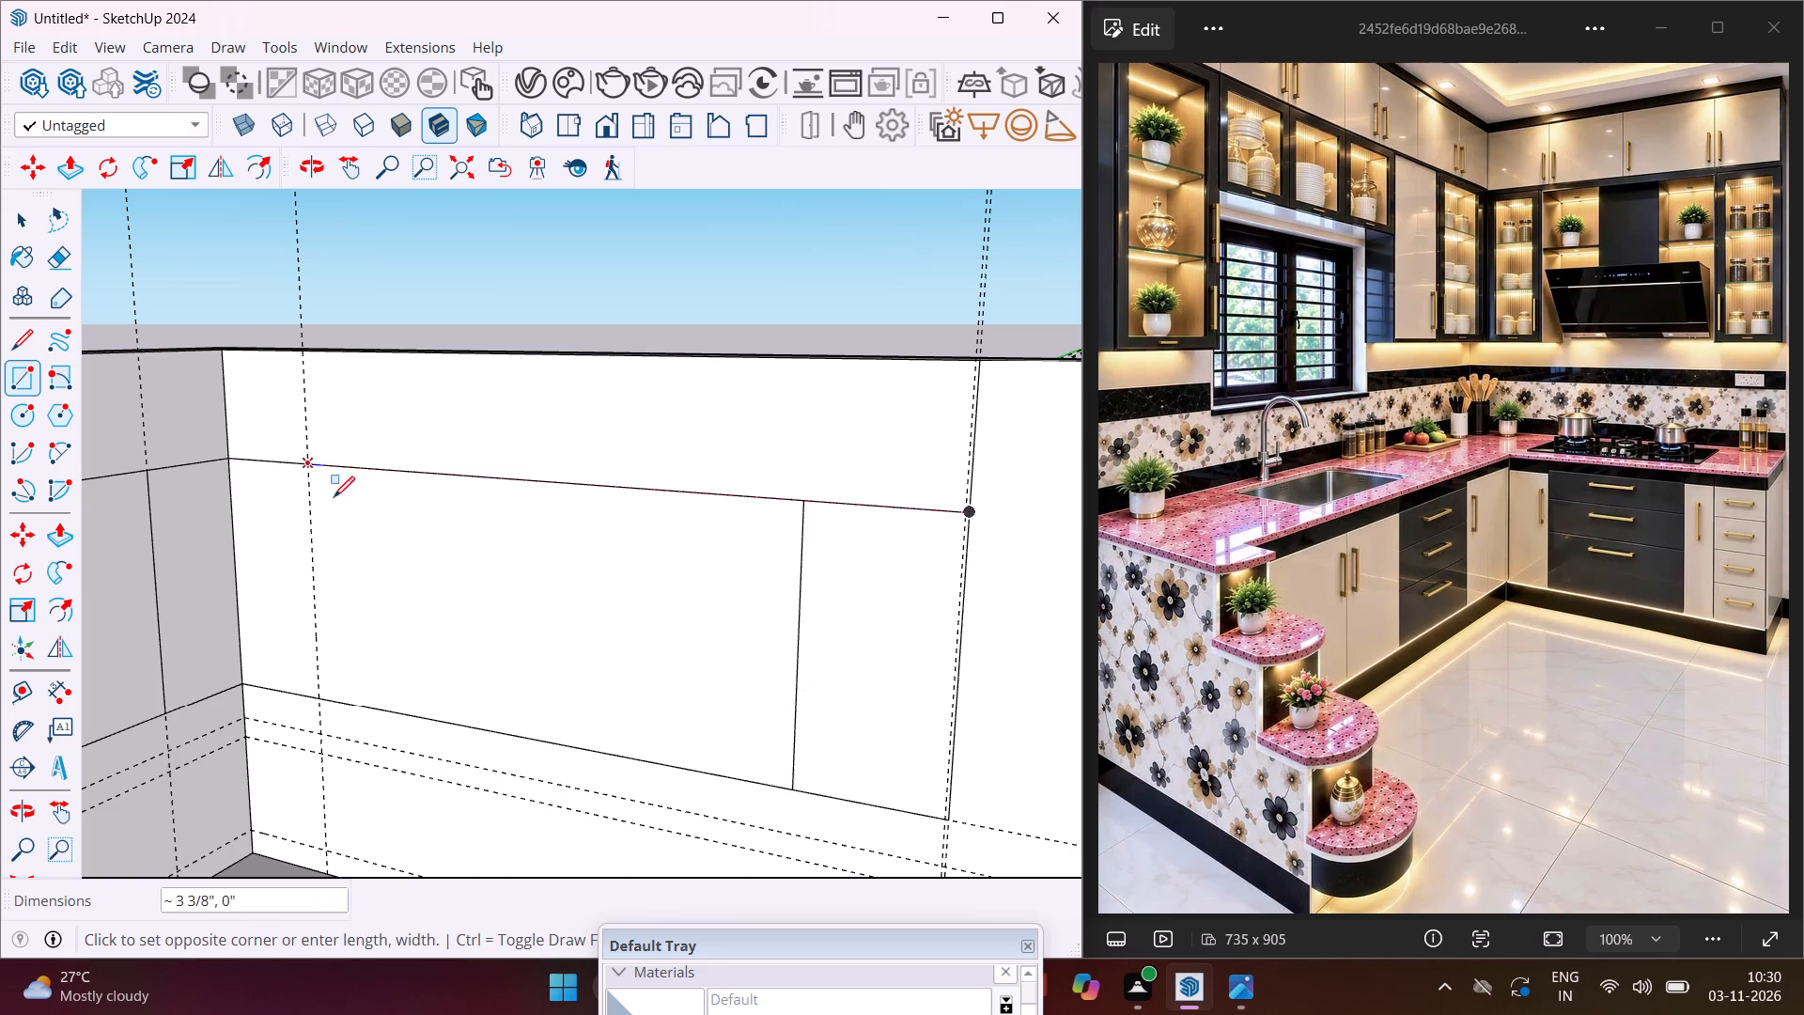
left_click(451, 725)
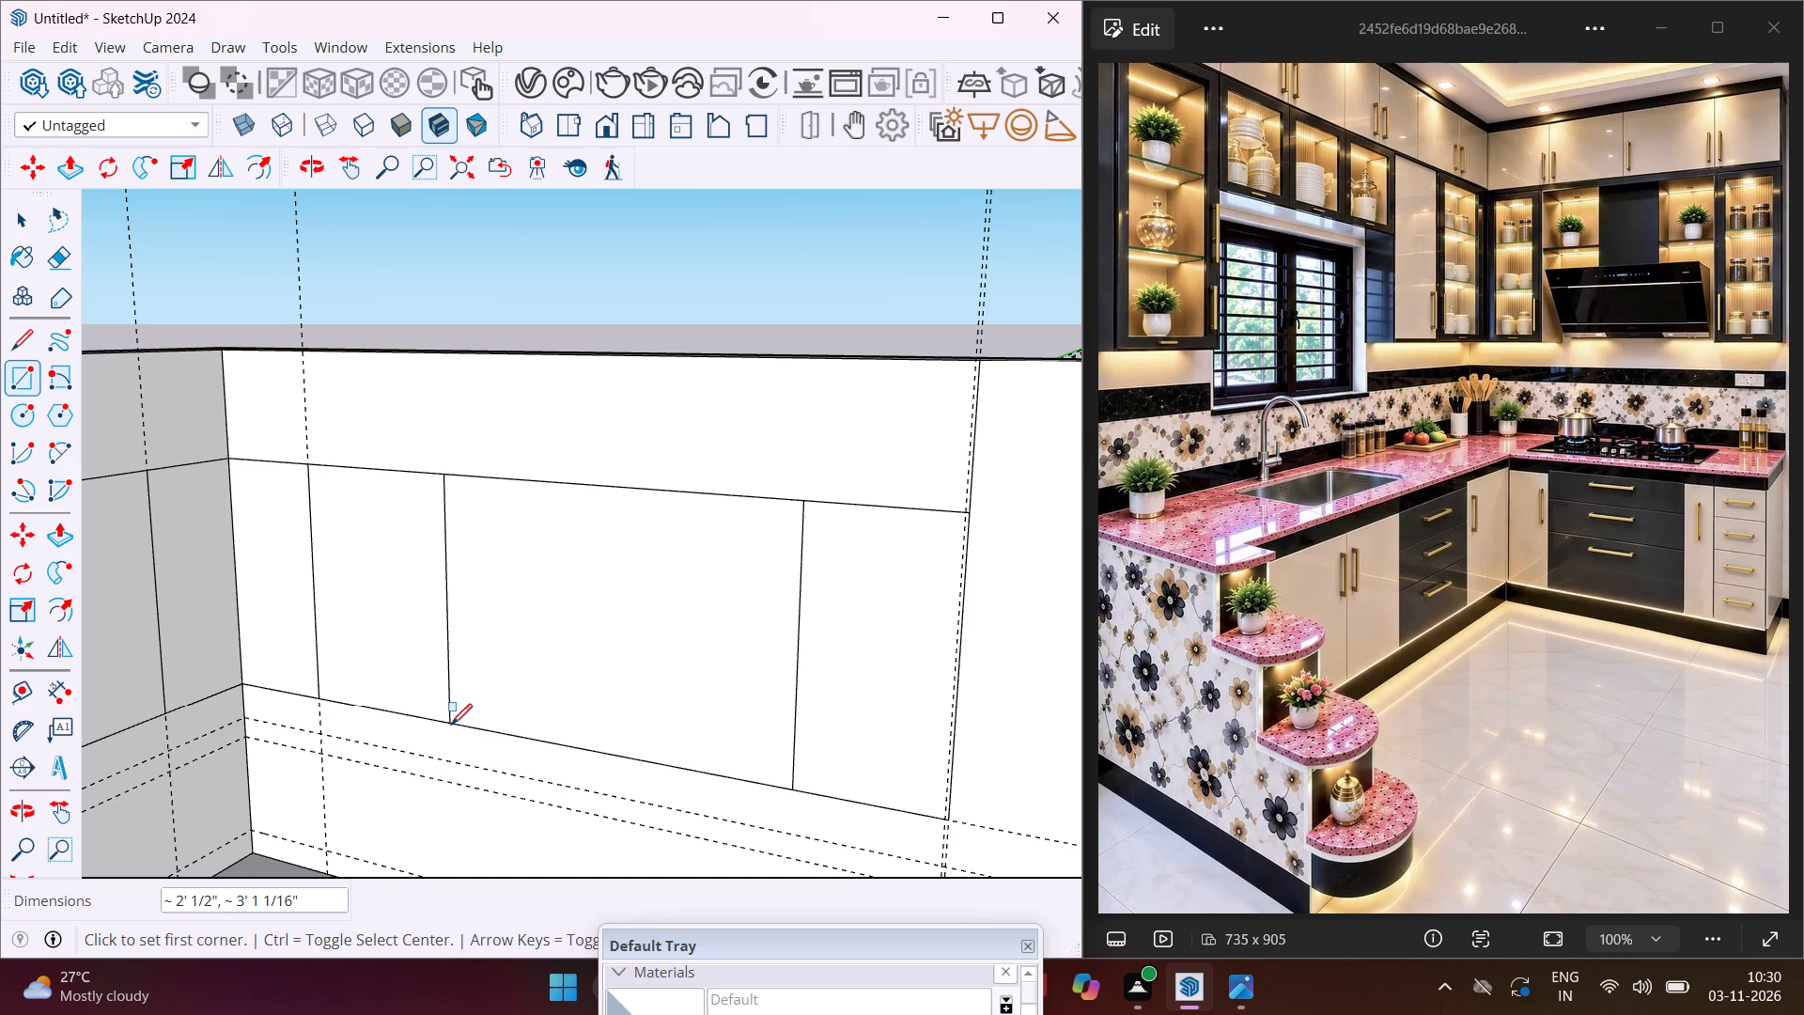
key("Escape")
key("space")
Push/Pull the top band of the side wall outward into the room by 1' 4".
scroll(399, 530, "down", 5)
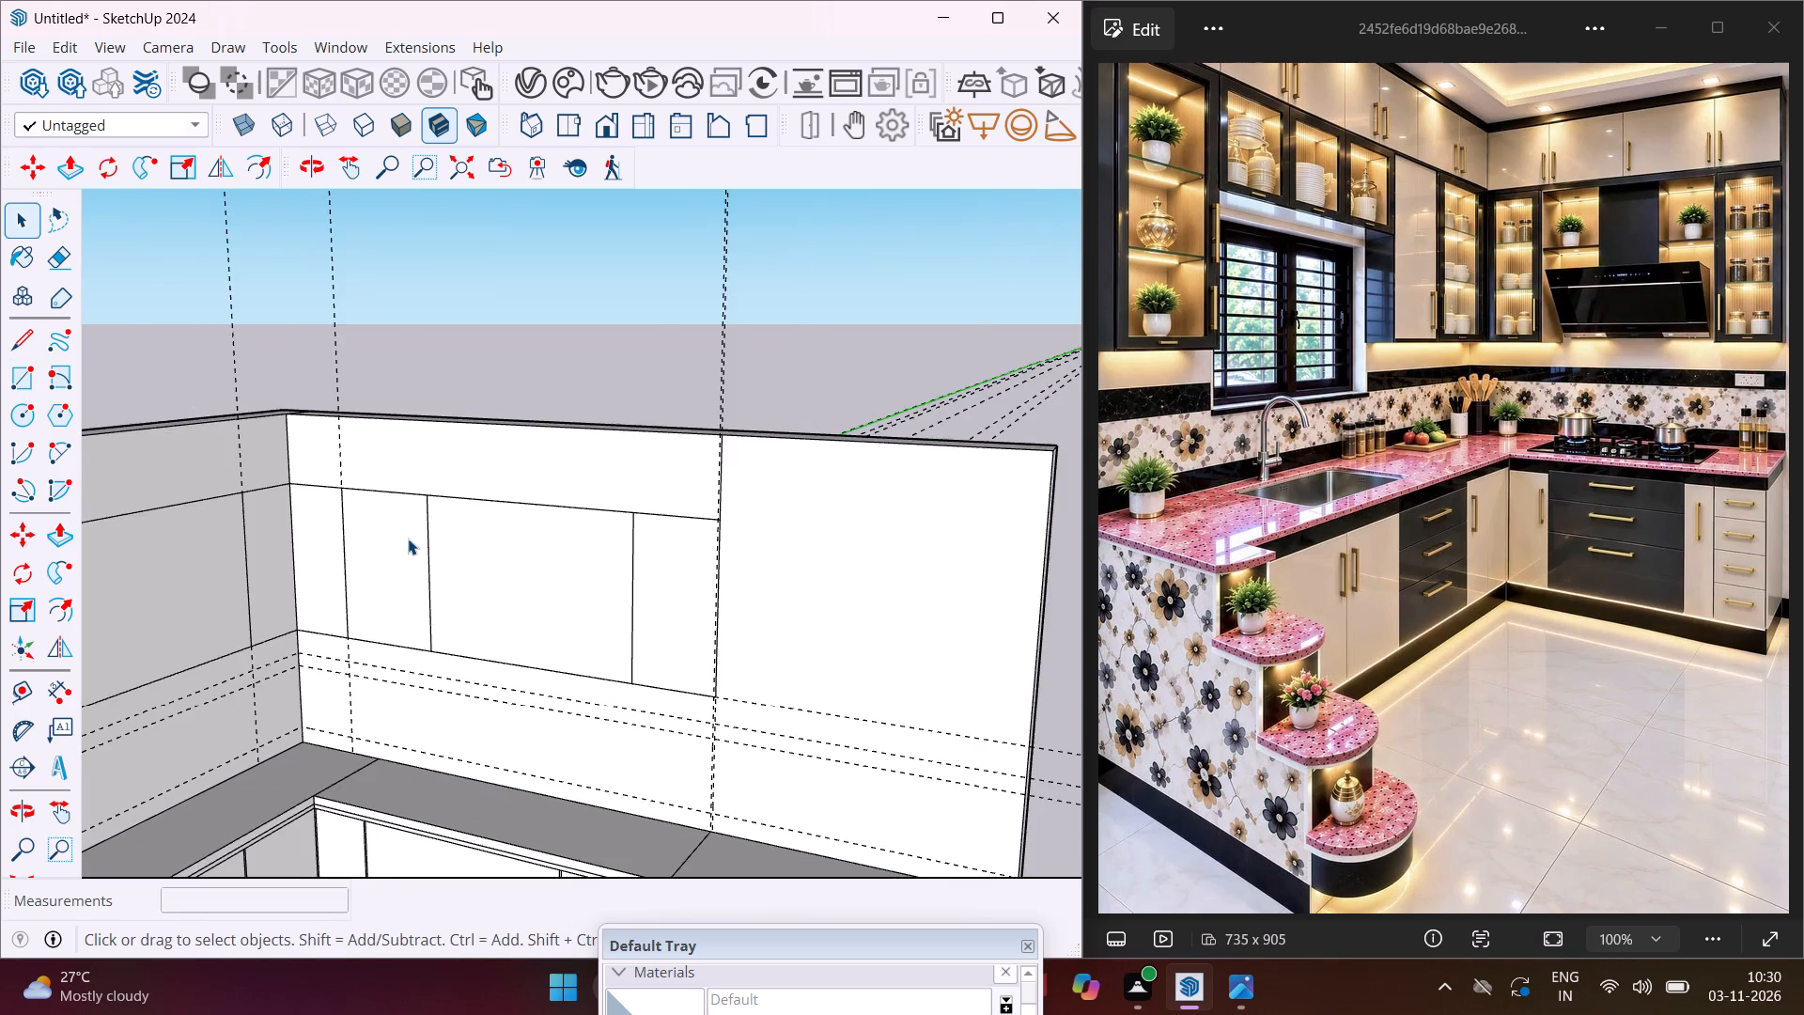
scroll(409, 540, "down", 2)
scroll(301, 559, "down", 4)
middle_click_drag(291, 560, 418, 563)
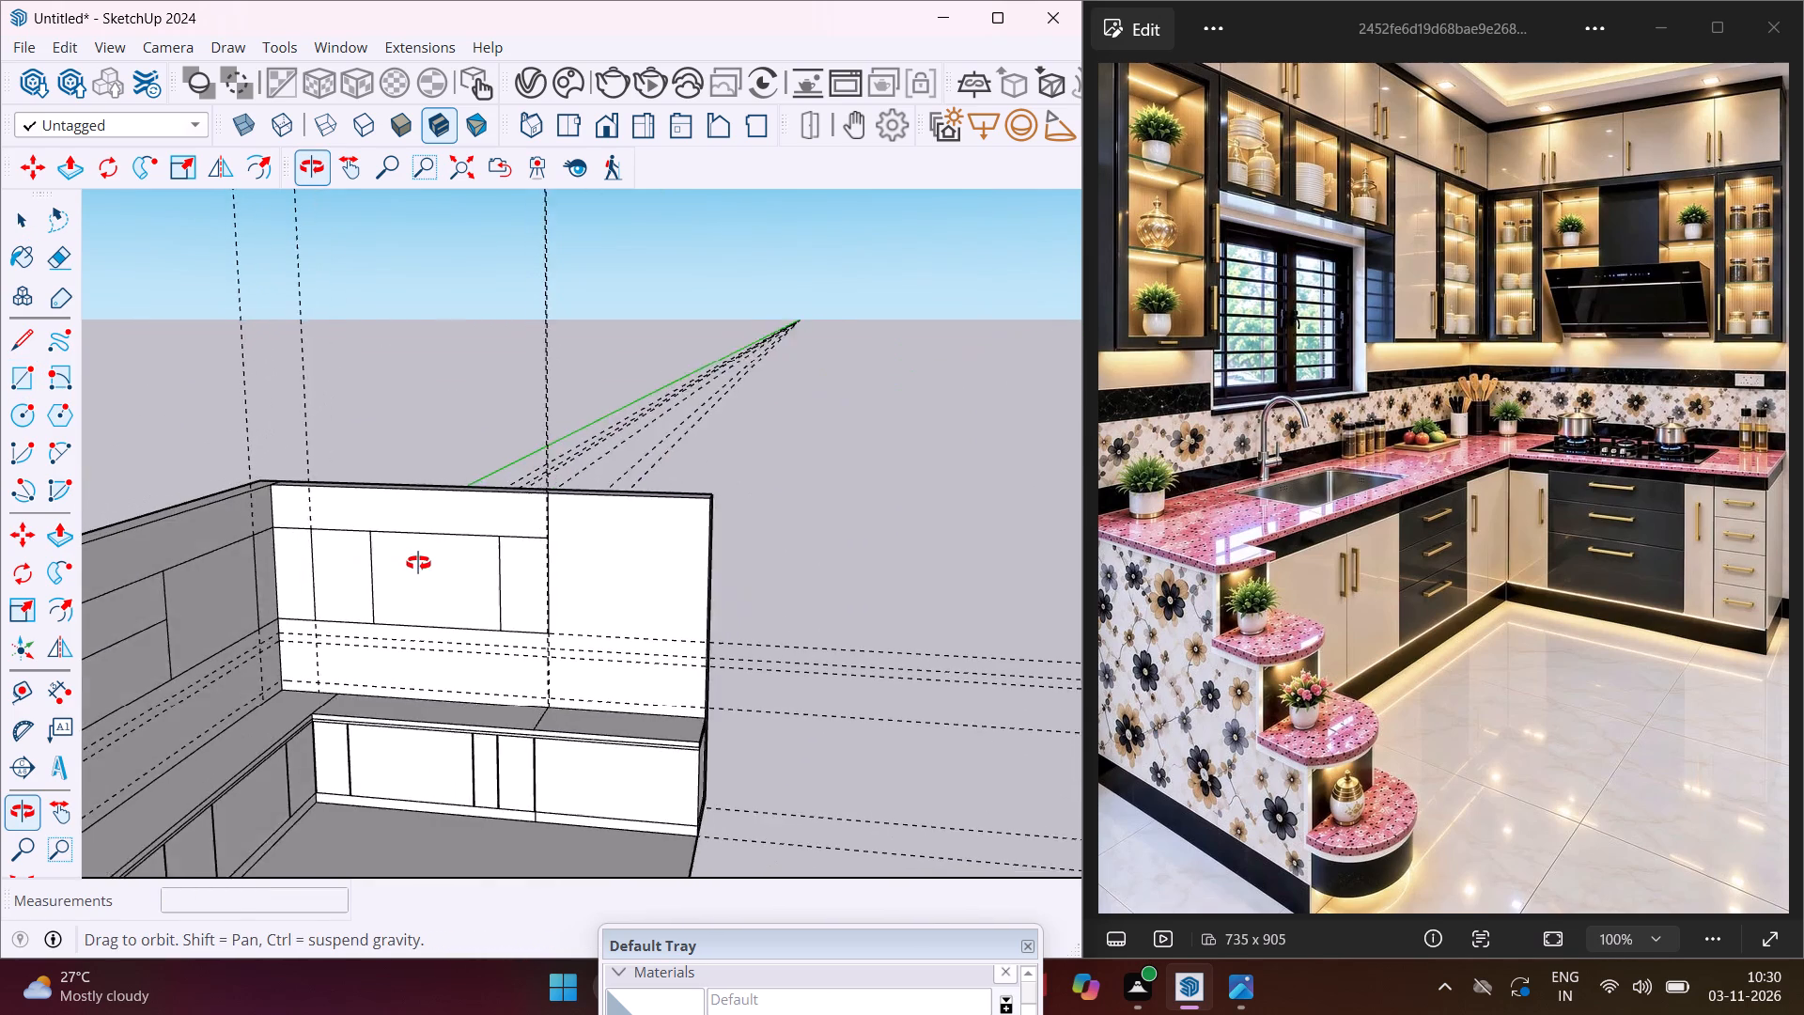
middle_click_drag(418, 563, 498, 563)
scroll(328, 600, "down", 2)
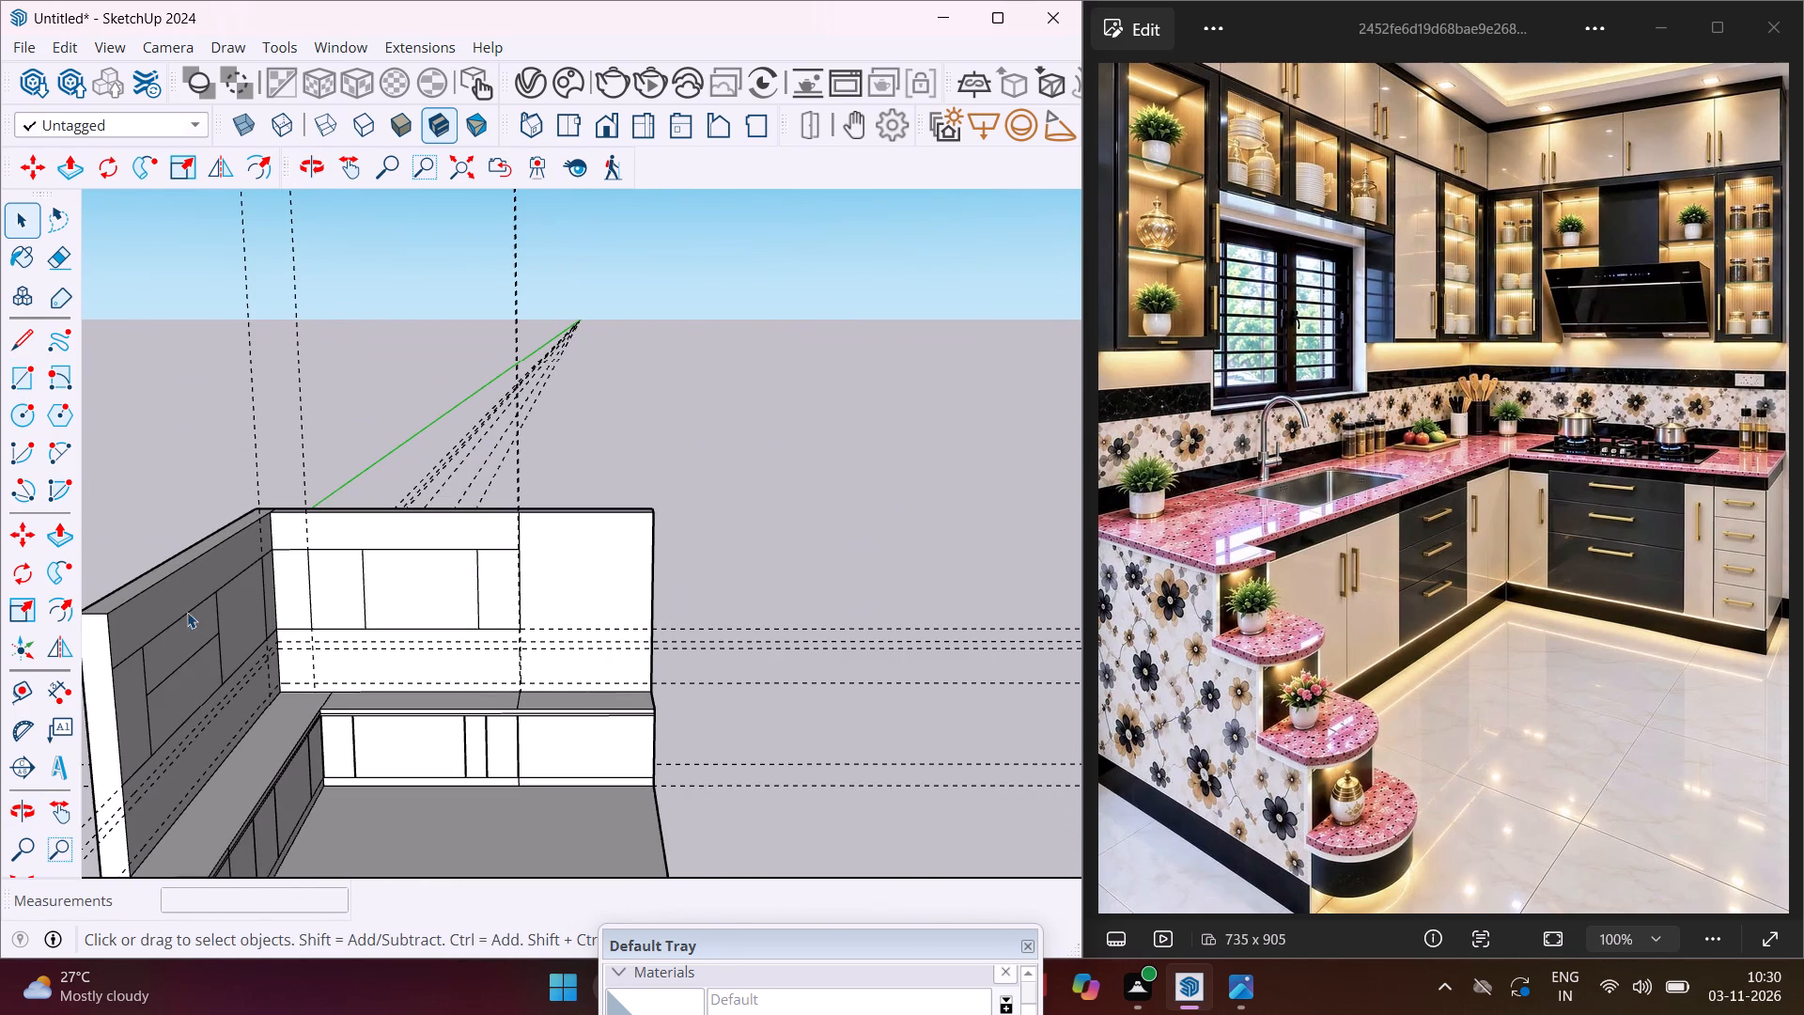
scroll(166, 611, "up", 3)
left_click(166, 611)
key("p")
left_click(166, 611)
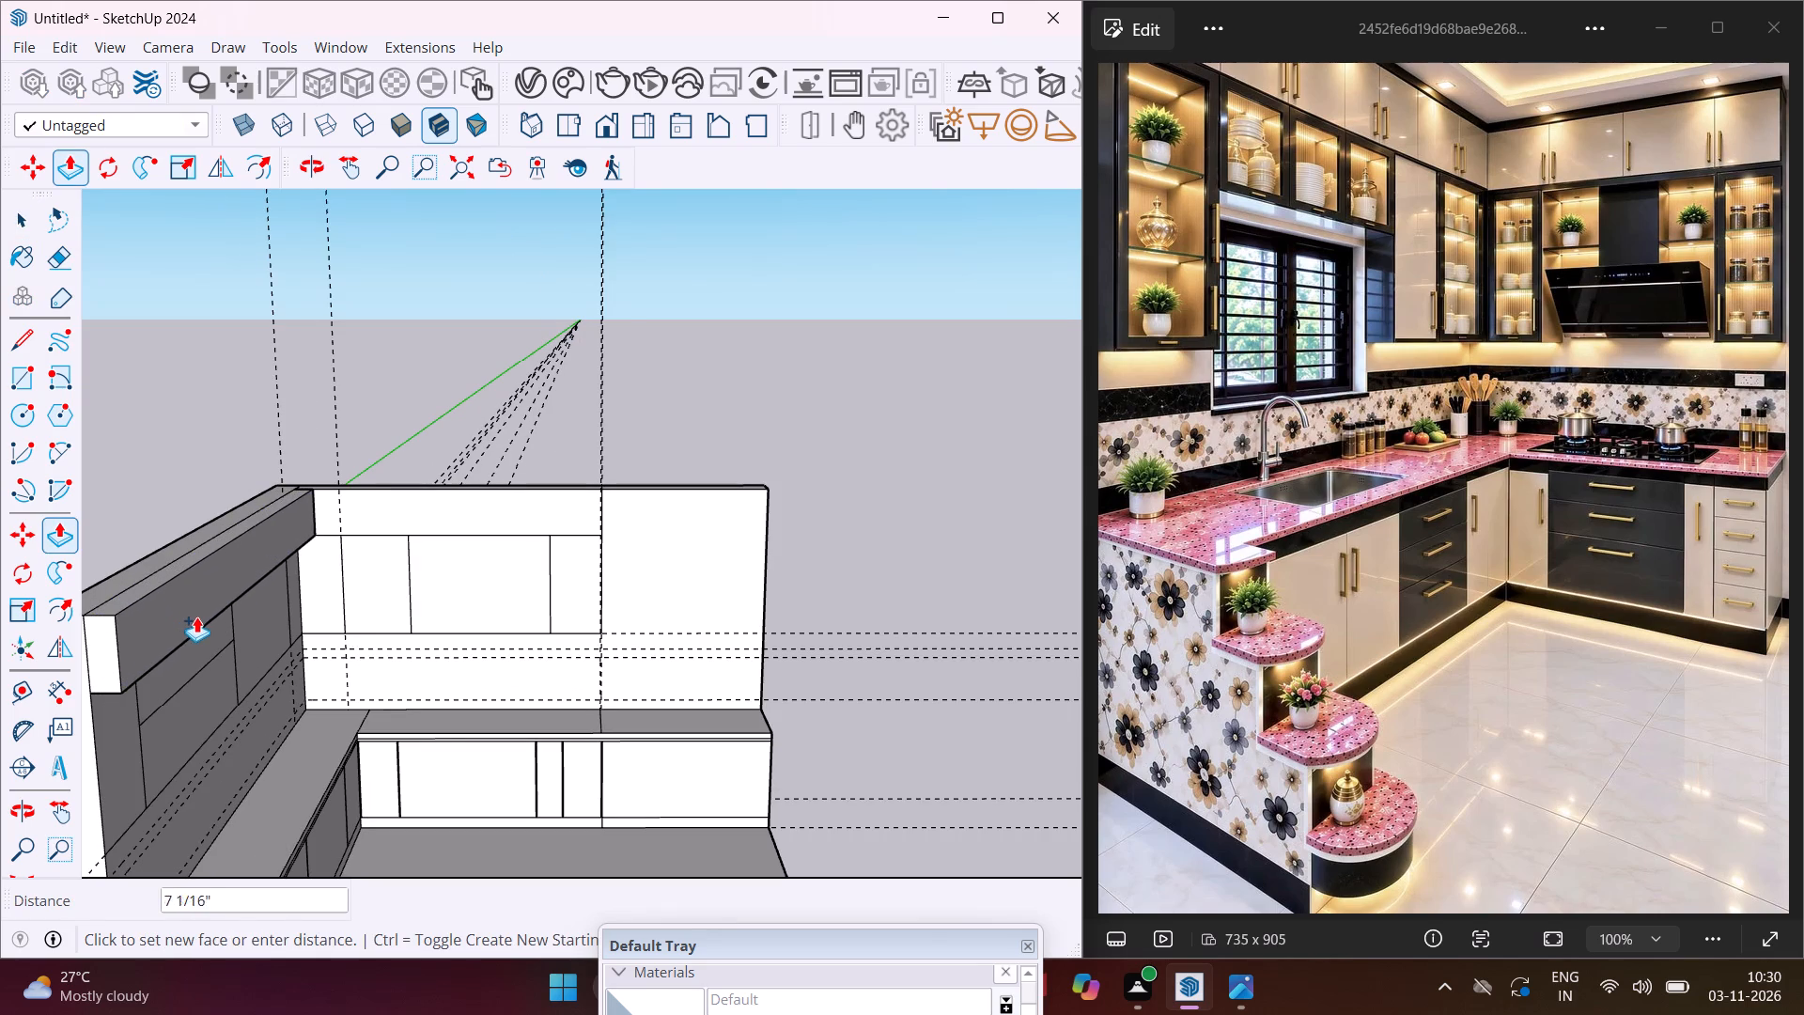
type("1'4\"")
key("Return")
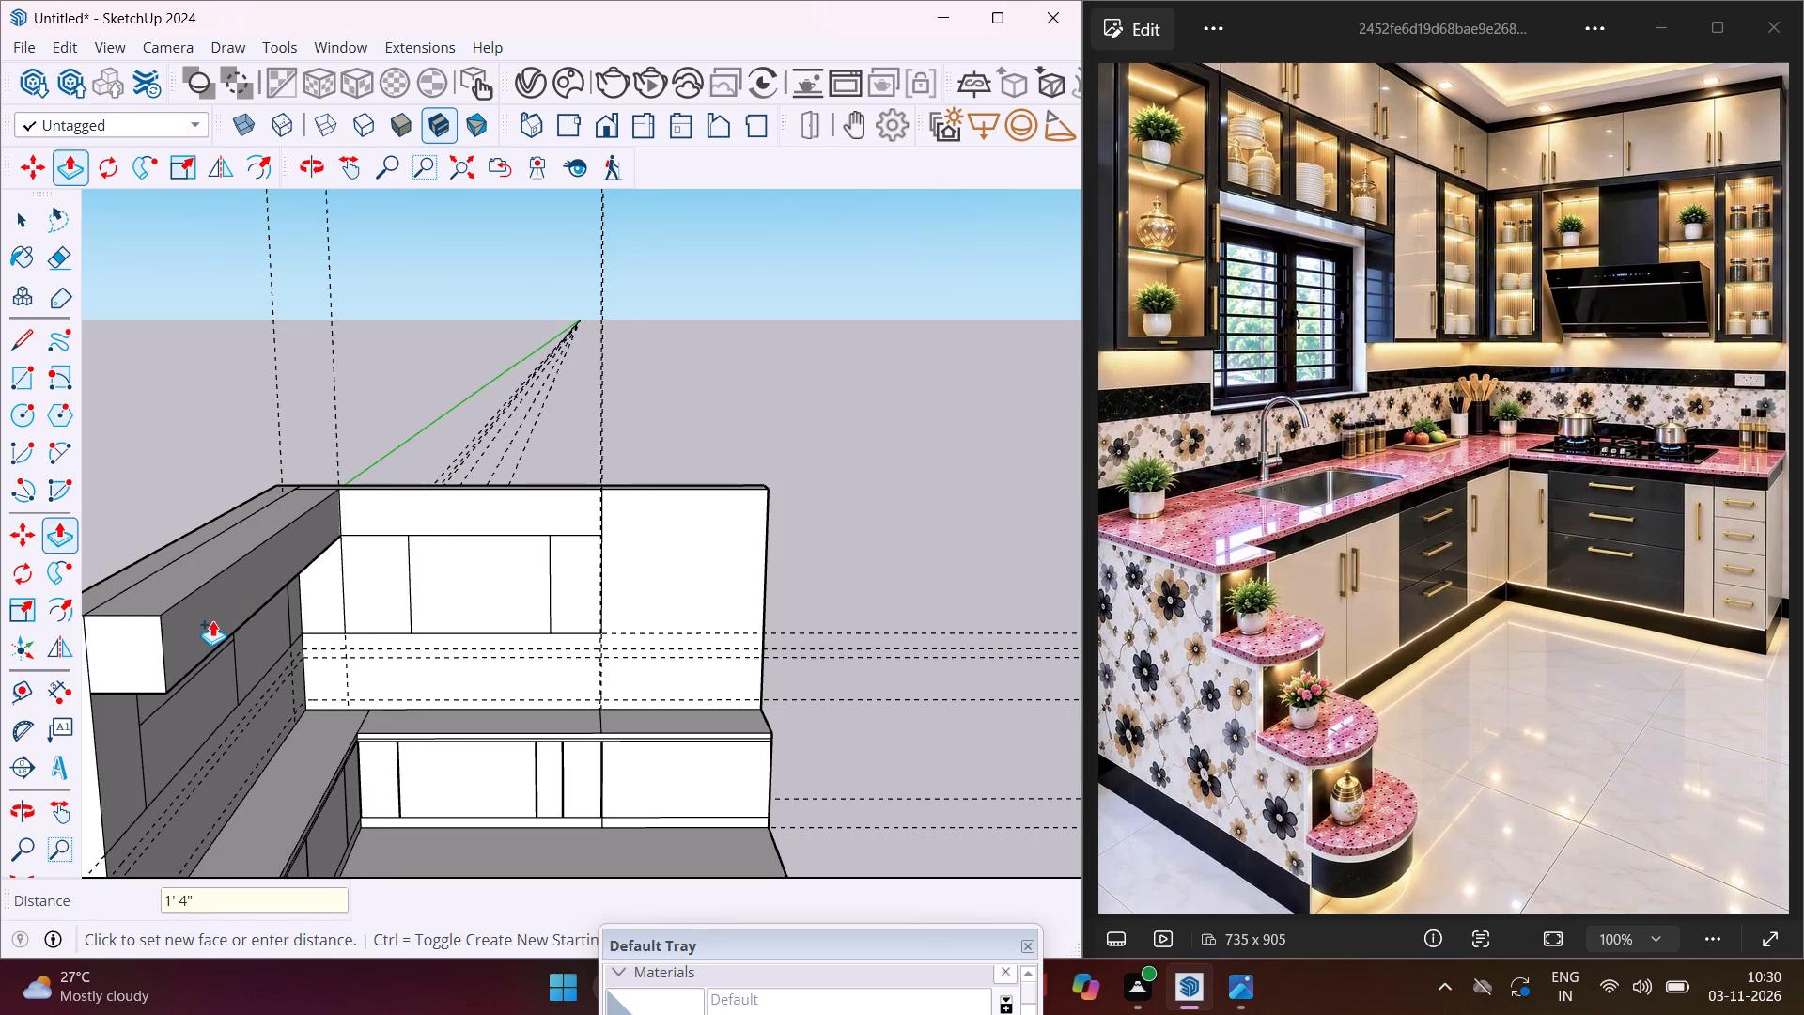
scroll(212, 620, "up", 8)
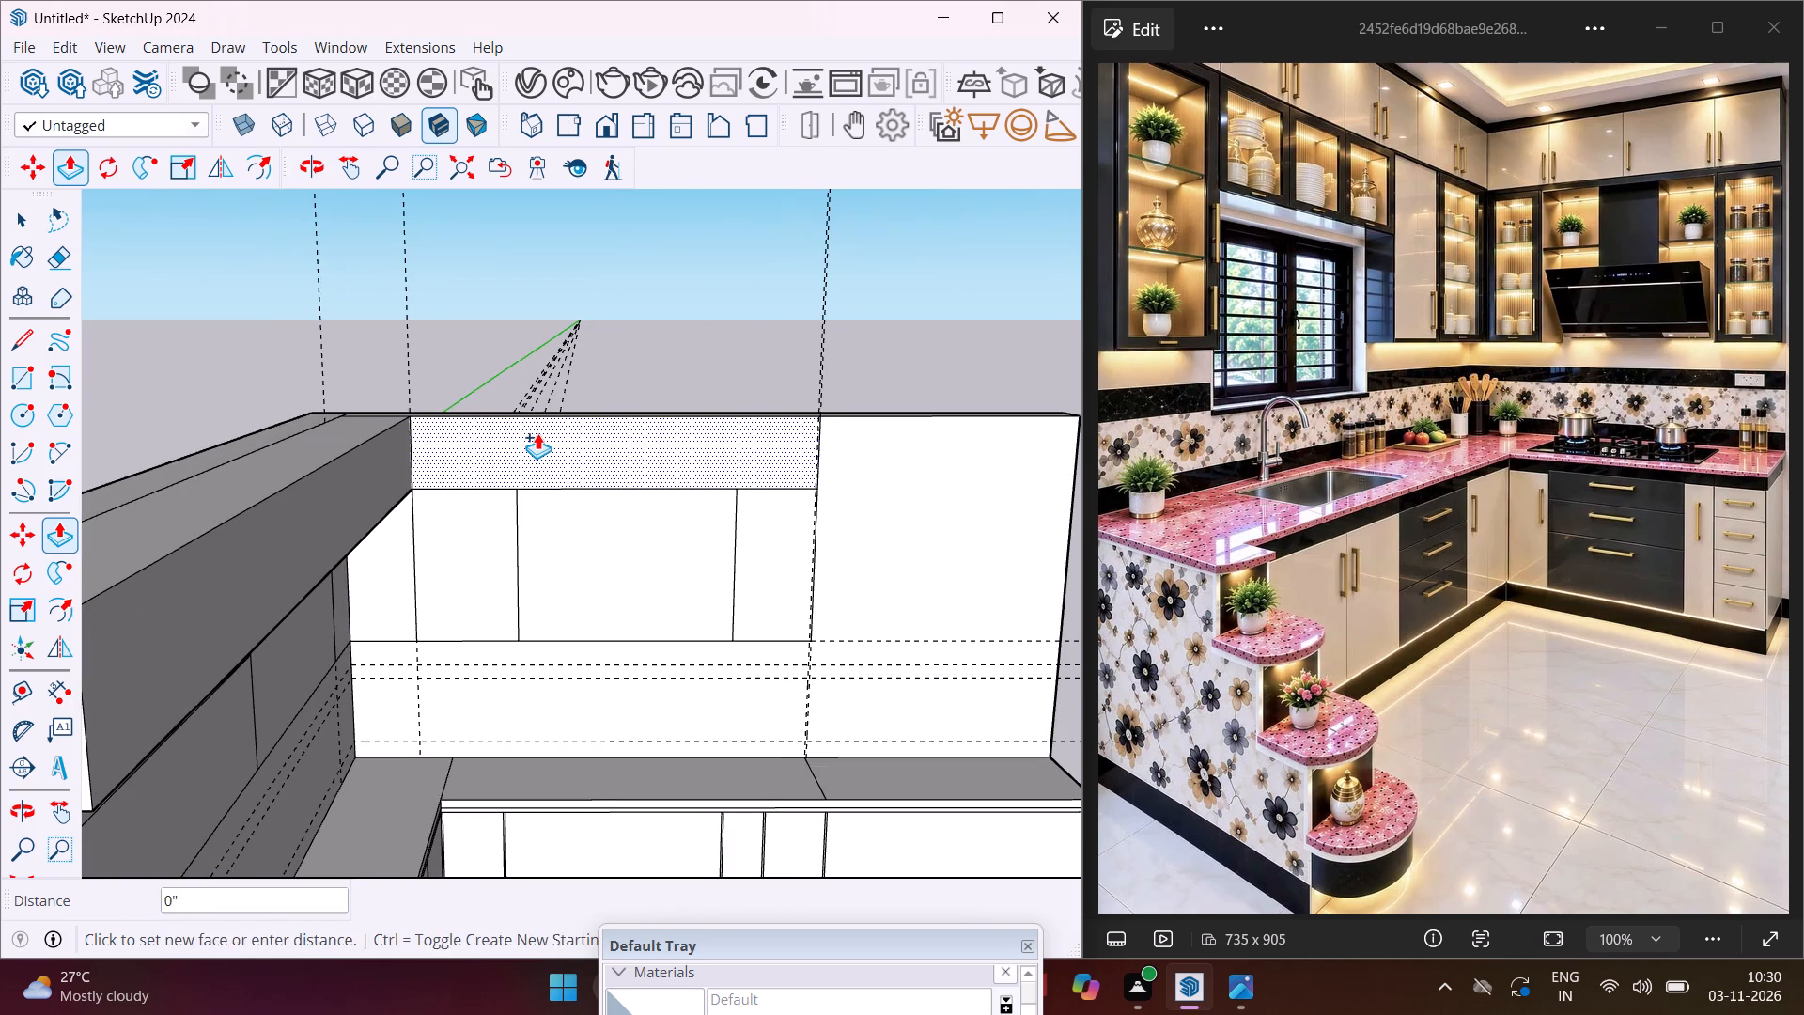
Push/Pull the back wall's top band and the two cabinet rectangles below it outward by the same 1' 4".
double_click(537, 433)
double_click(470, 539)
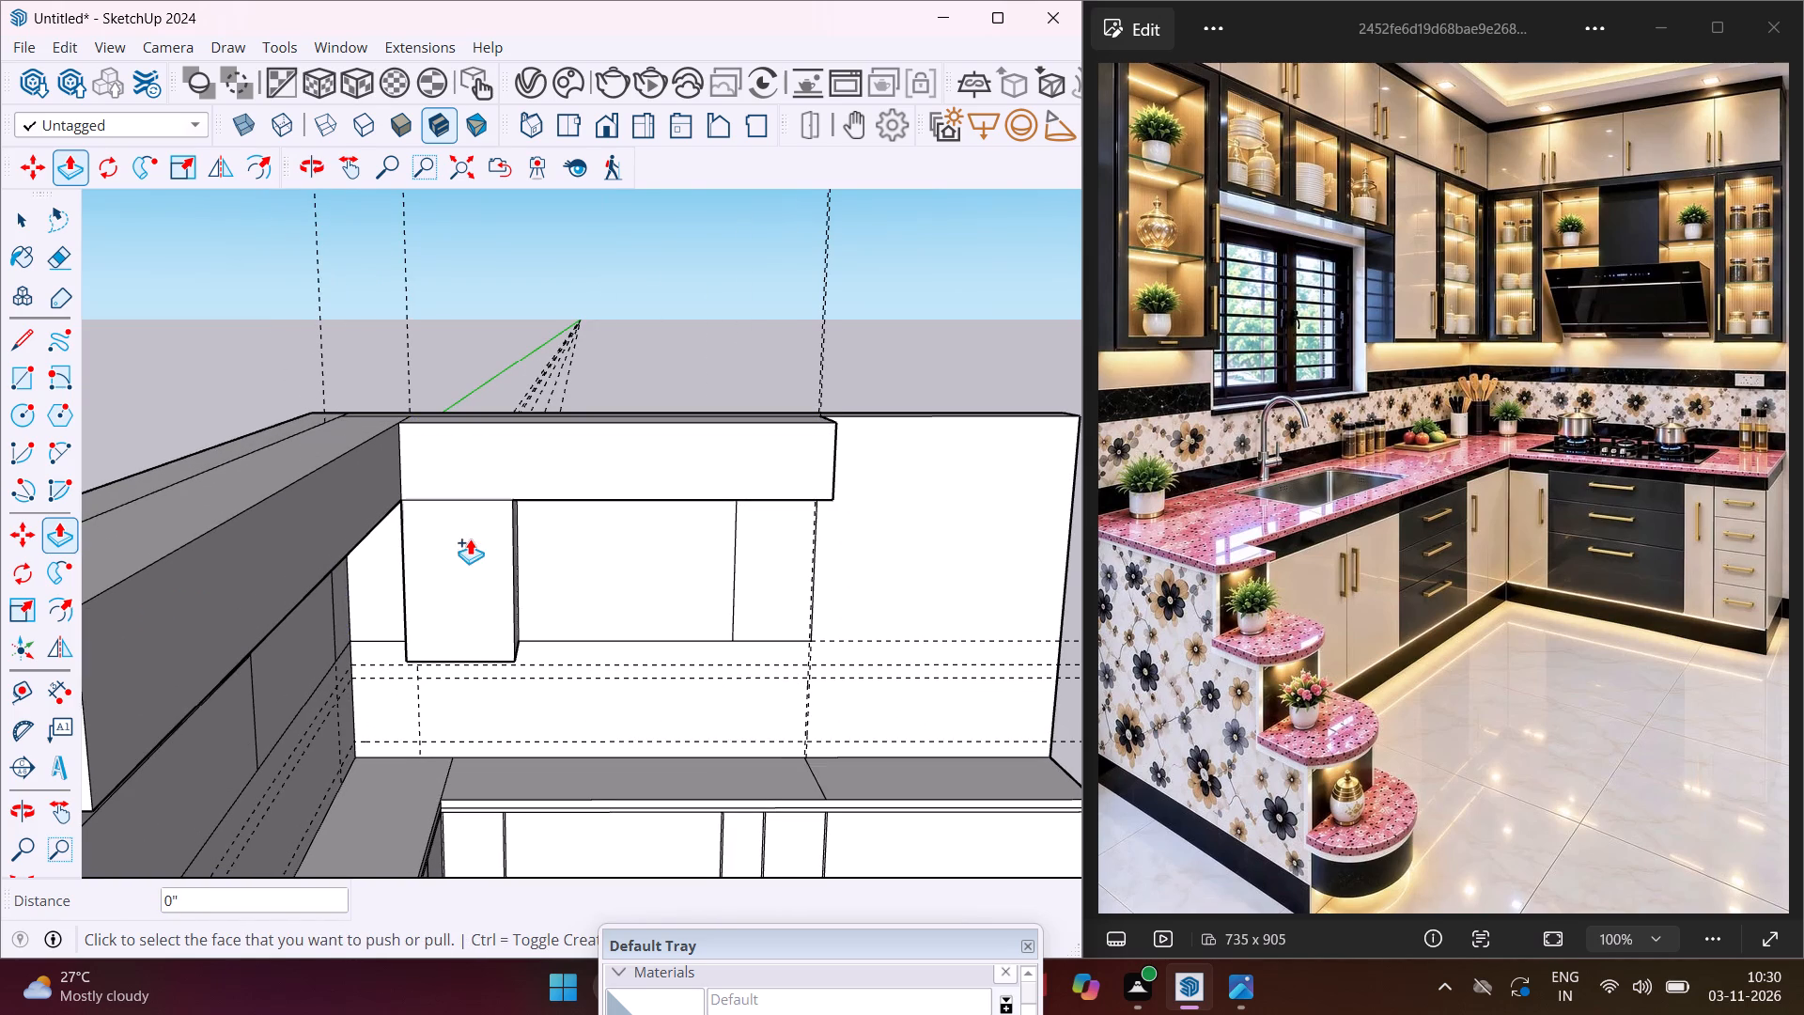
double_click(754, 537)
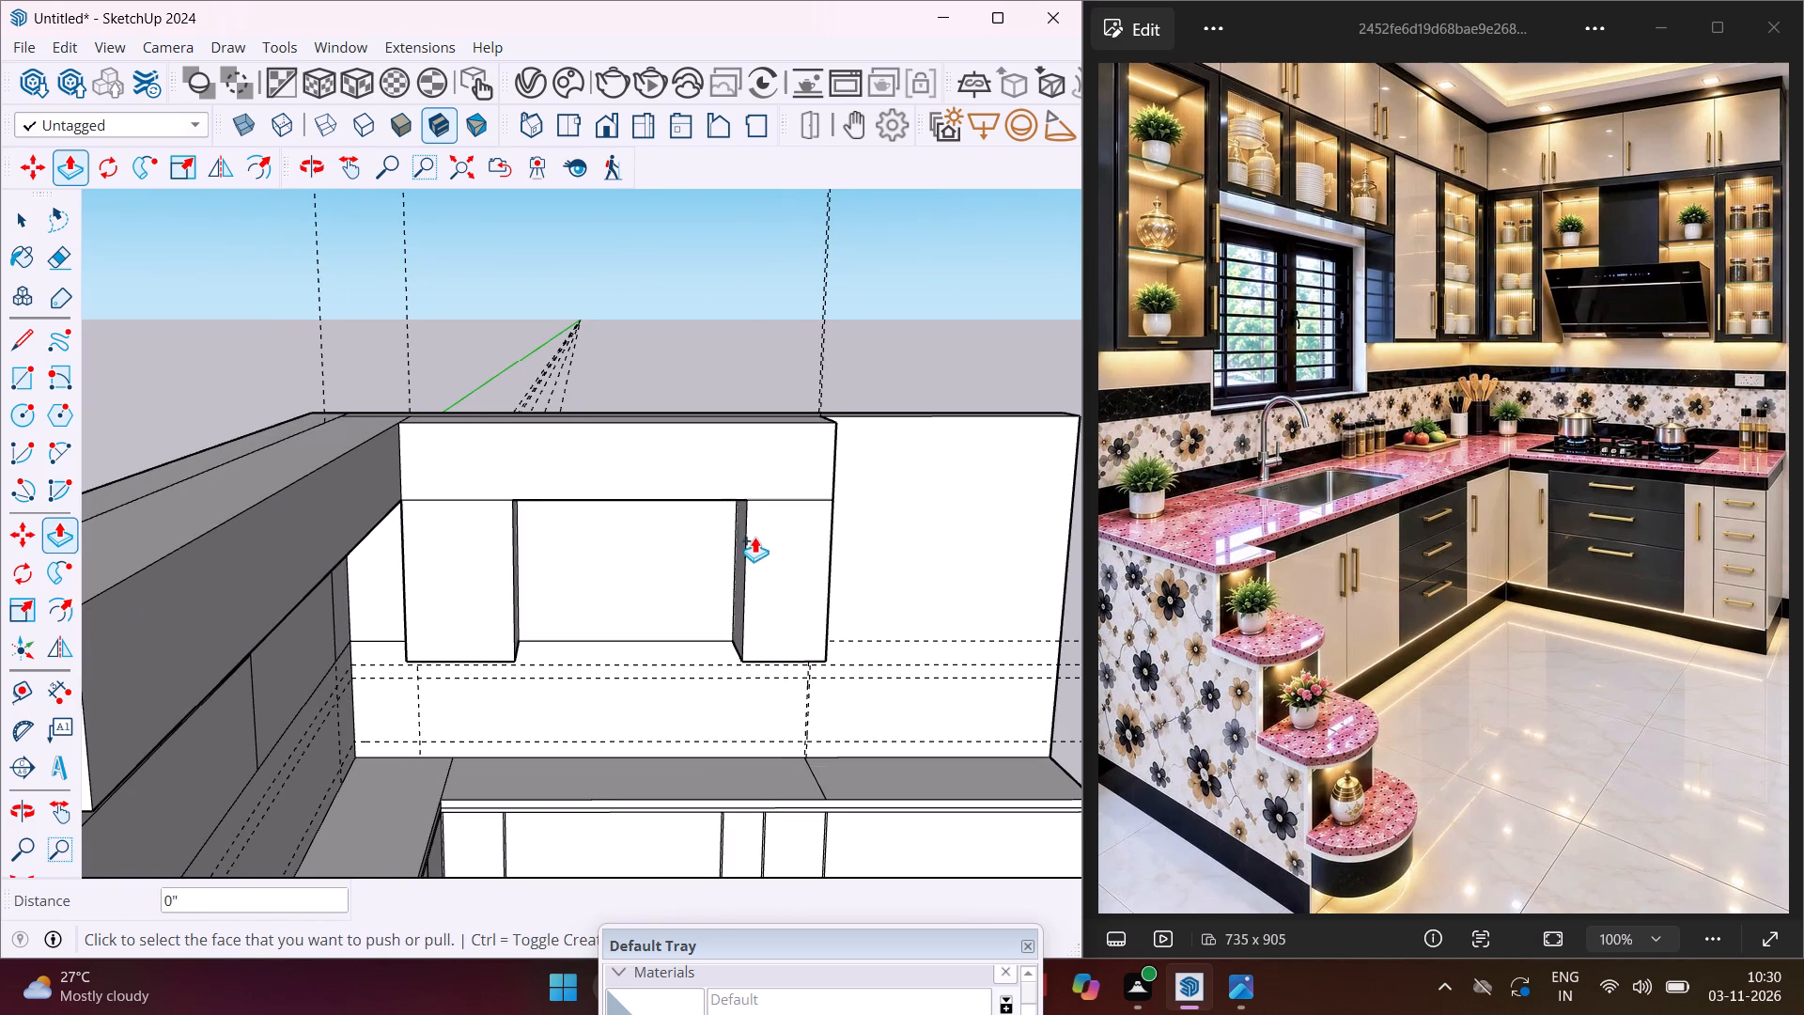
Push/Pull the side wall's end rectangle, the short middle band and the corner-side rectangle outward by the same 1' 4".
scroll(711, 508, "down", 4)
middle_click_drag(386, 741, 253, 746)
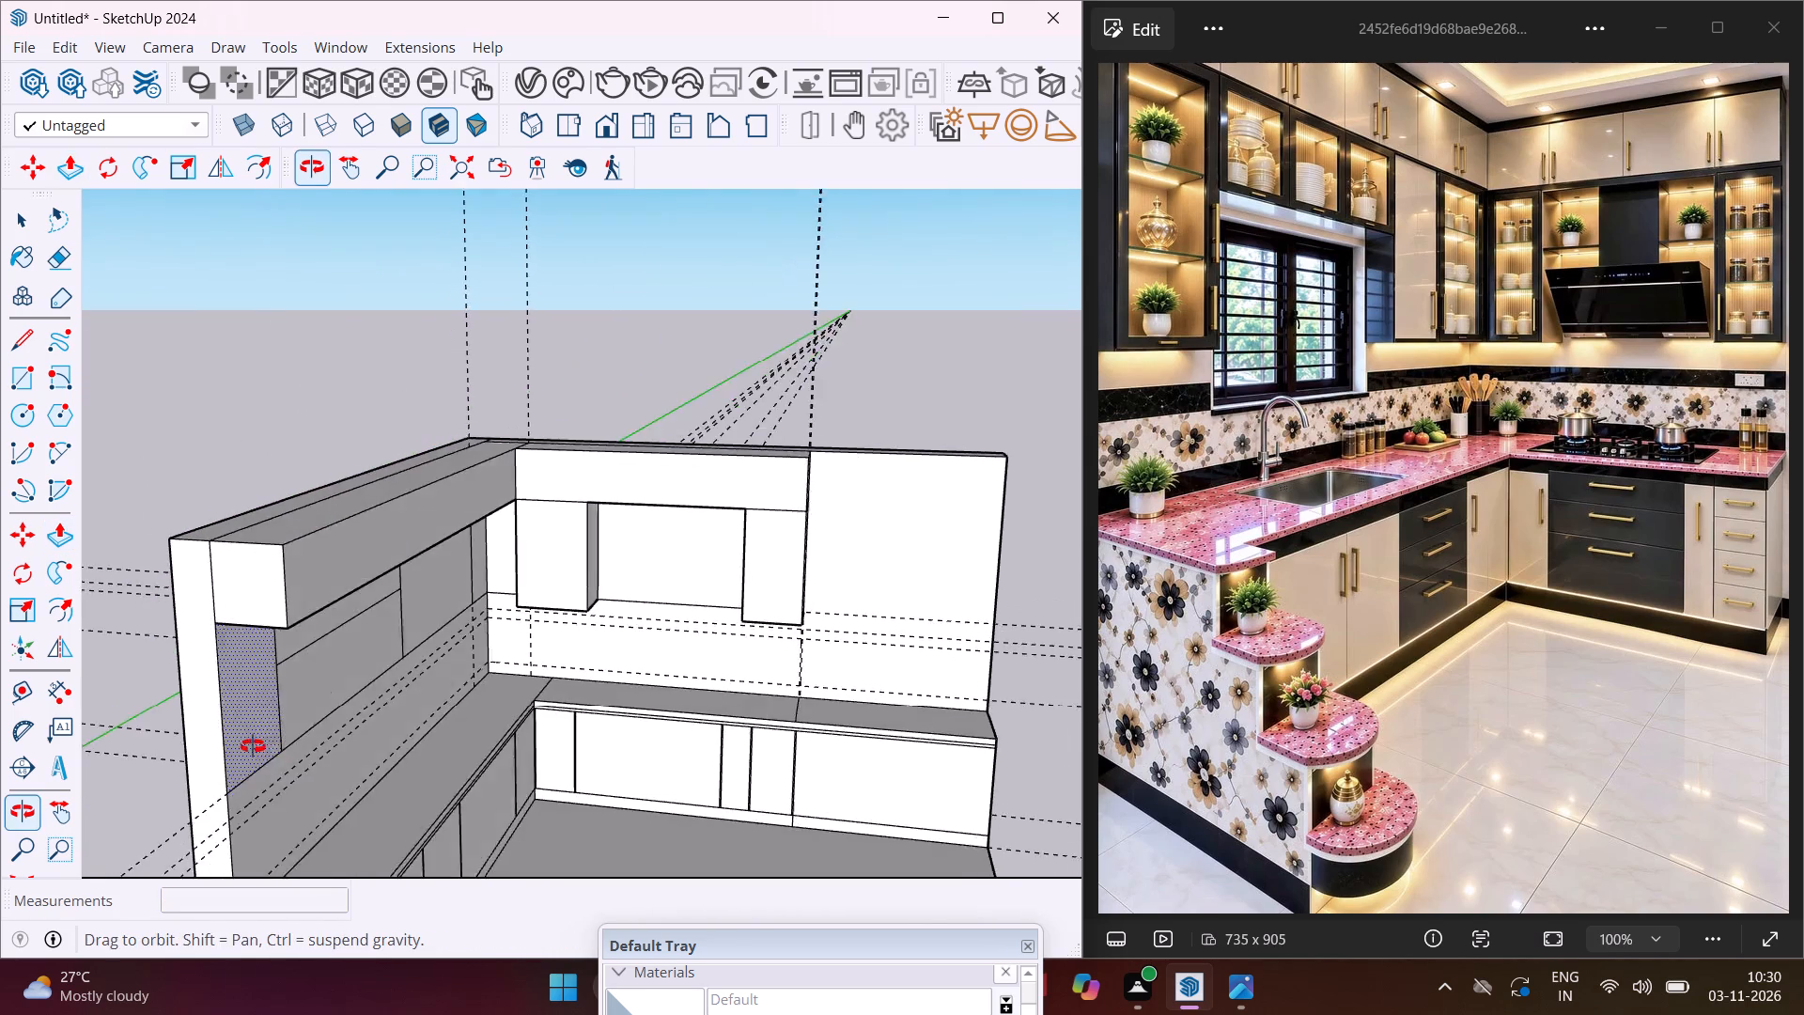
middle_click_drag(253, 746, 223, 747)
scroll(210, 732, "up", 2)
double_click(200, 720)
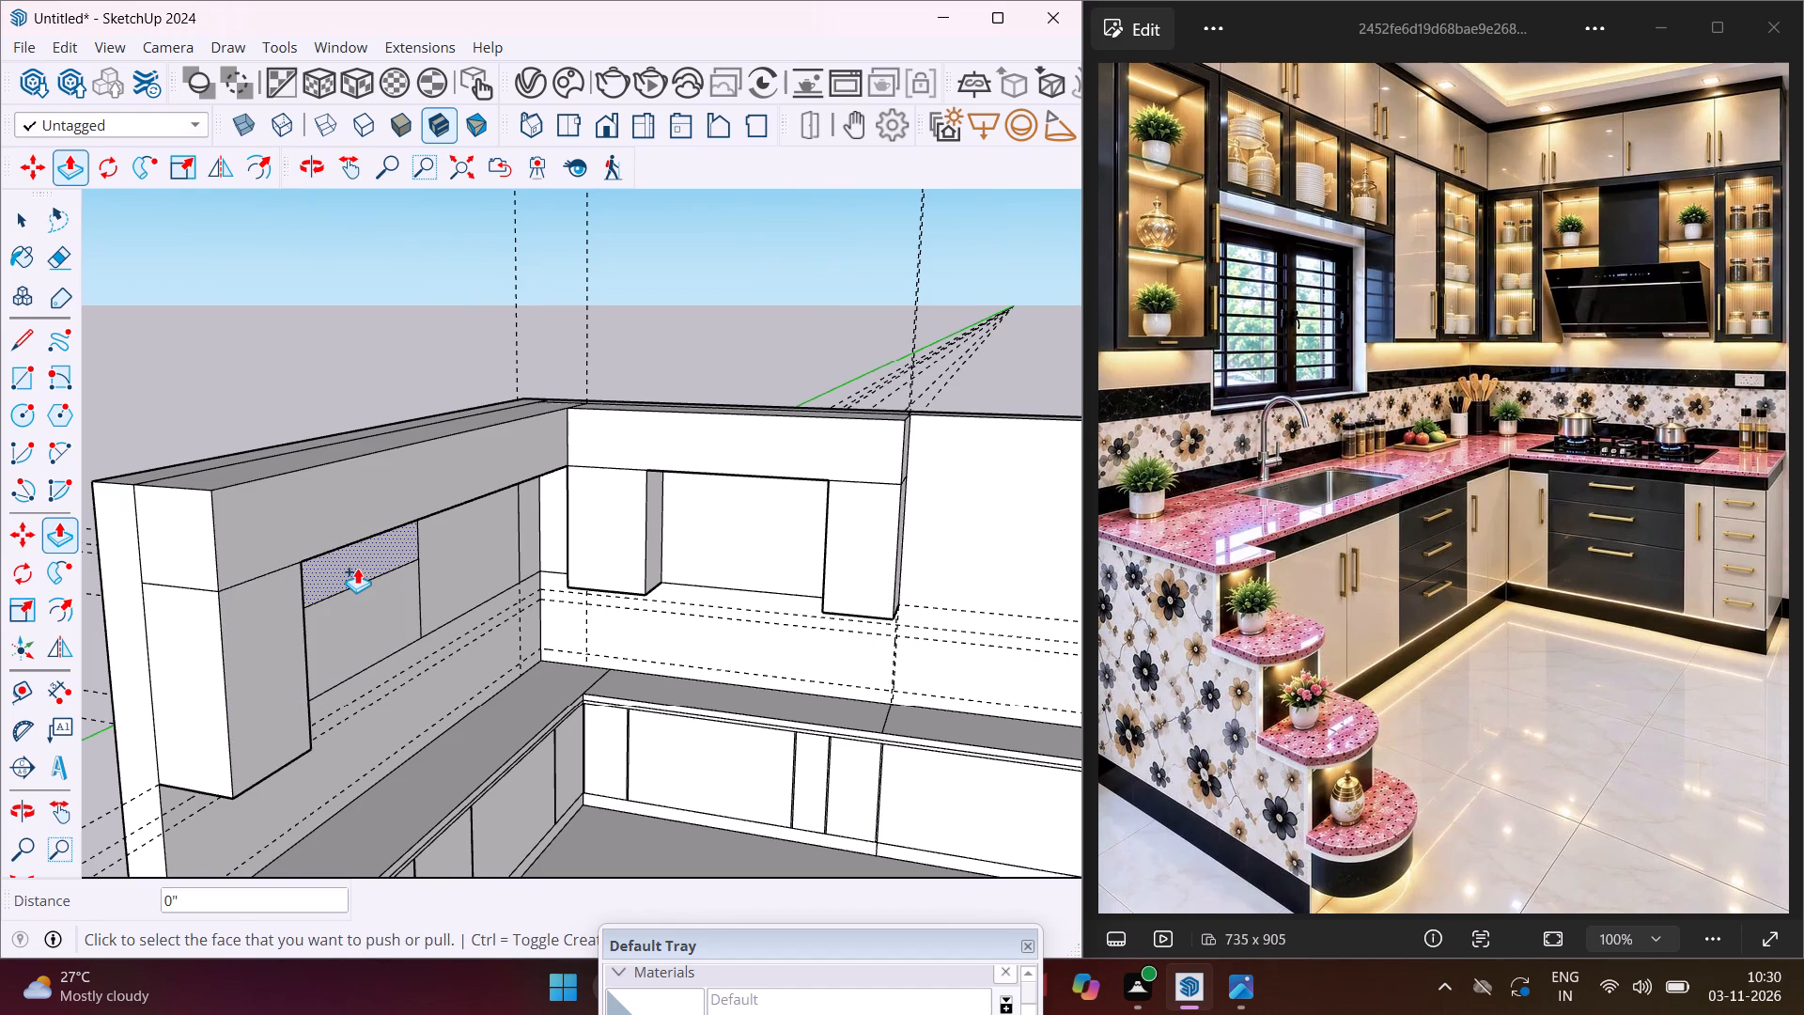
double_click(357, 564)
double_click(502, 531)
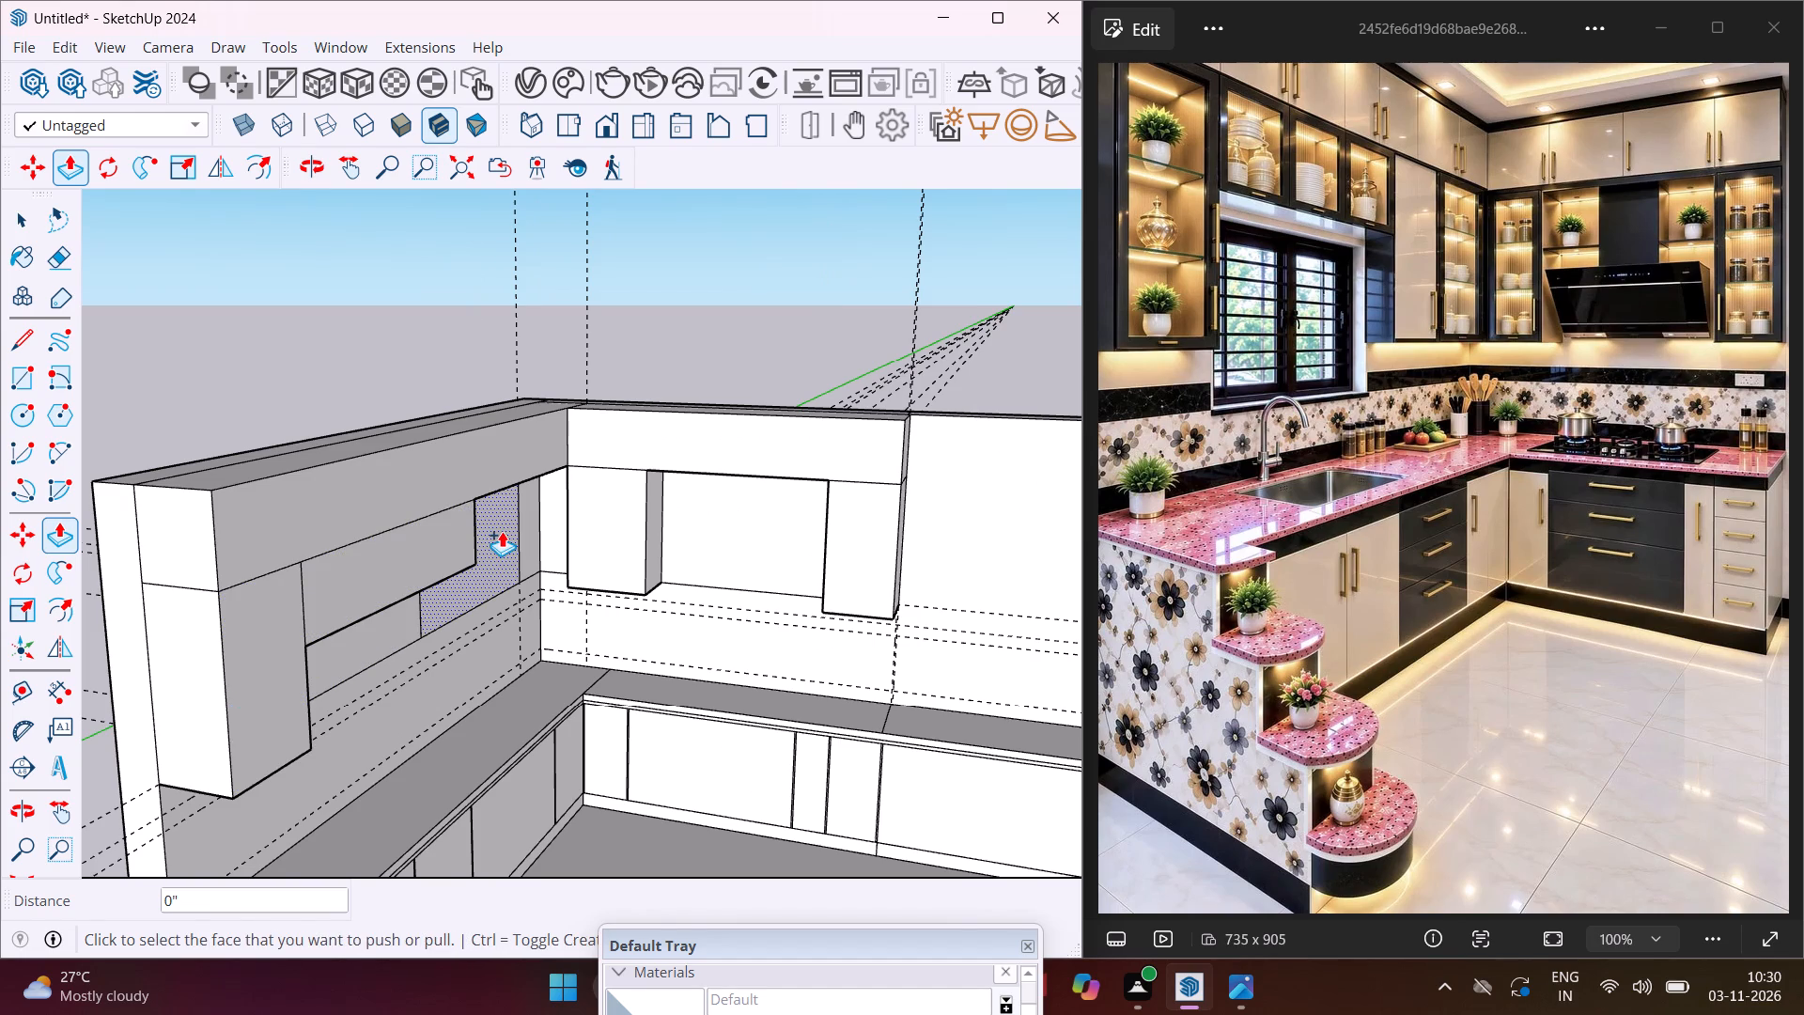
Push/Pull the small leftover face on the back wall beneath the corner cabinets outward by the same distance to fill the gap.
middle_click_drag(525, 553, 506, 293)
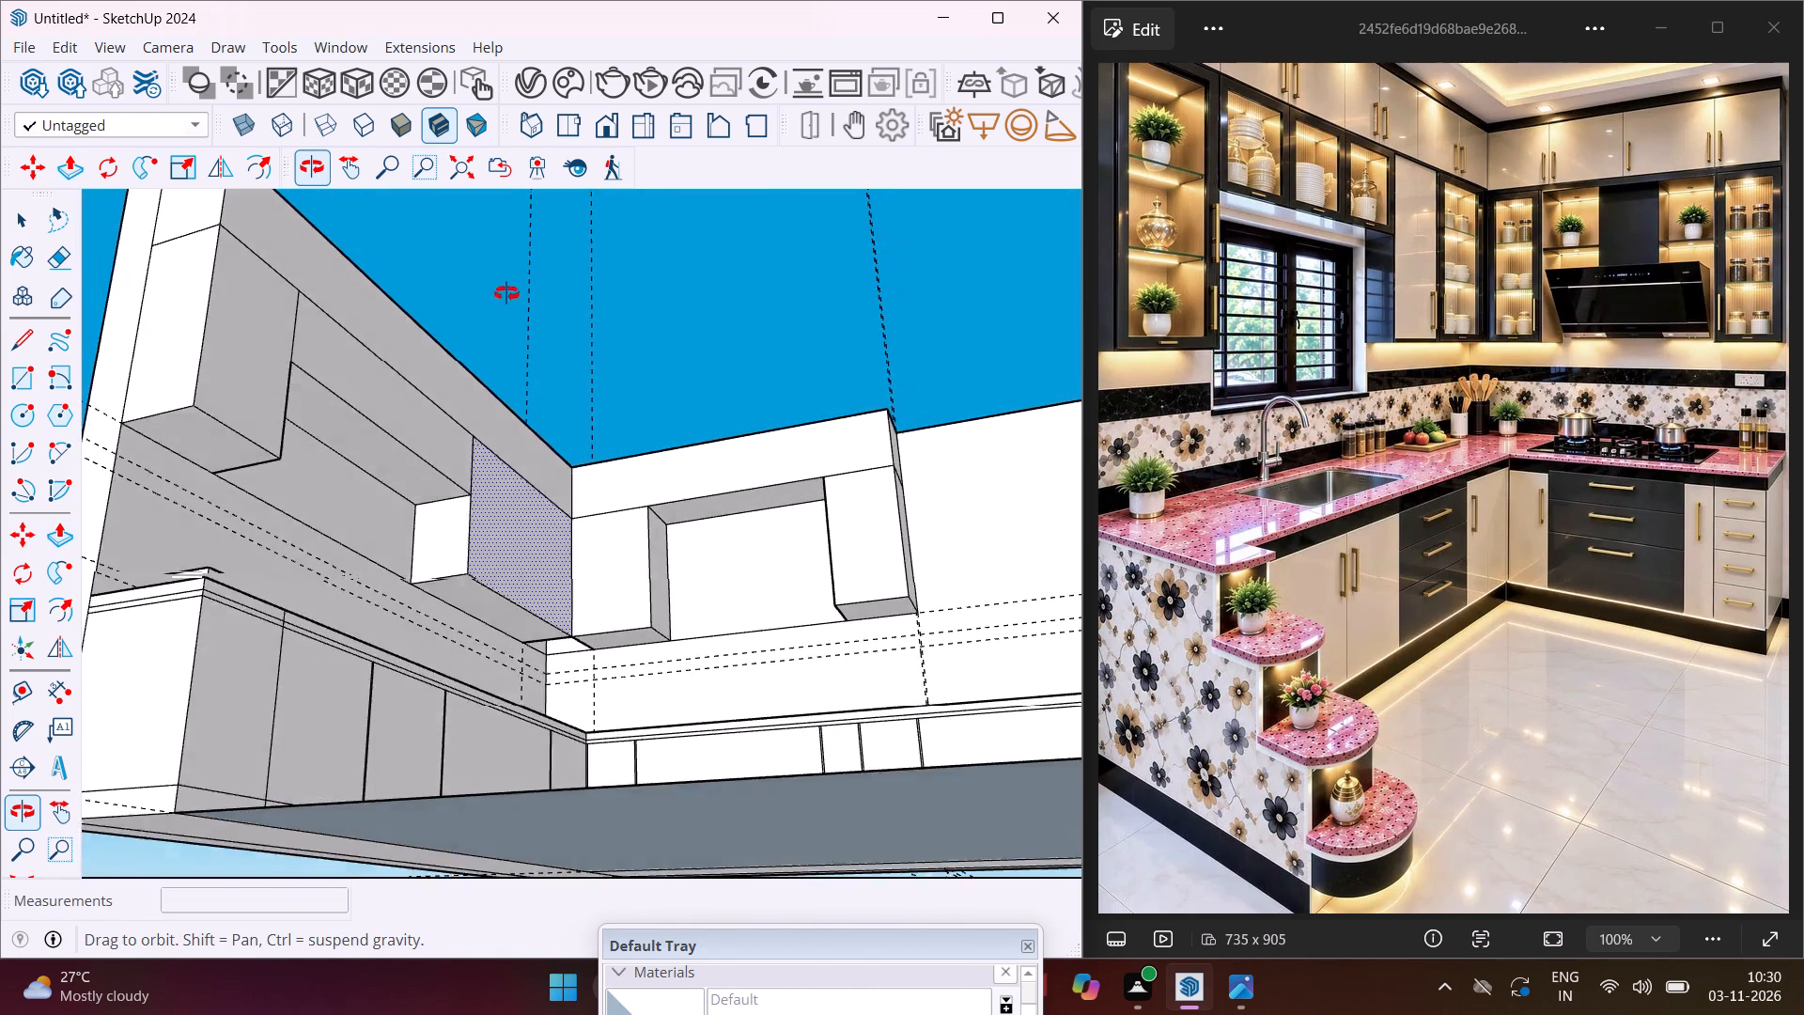
middle_click_drag(506, 293, 518, 278)
scroll(583, 607, "up", 7)
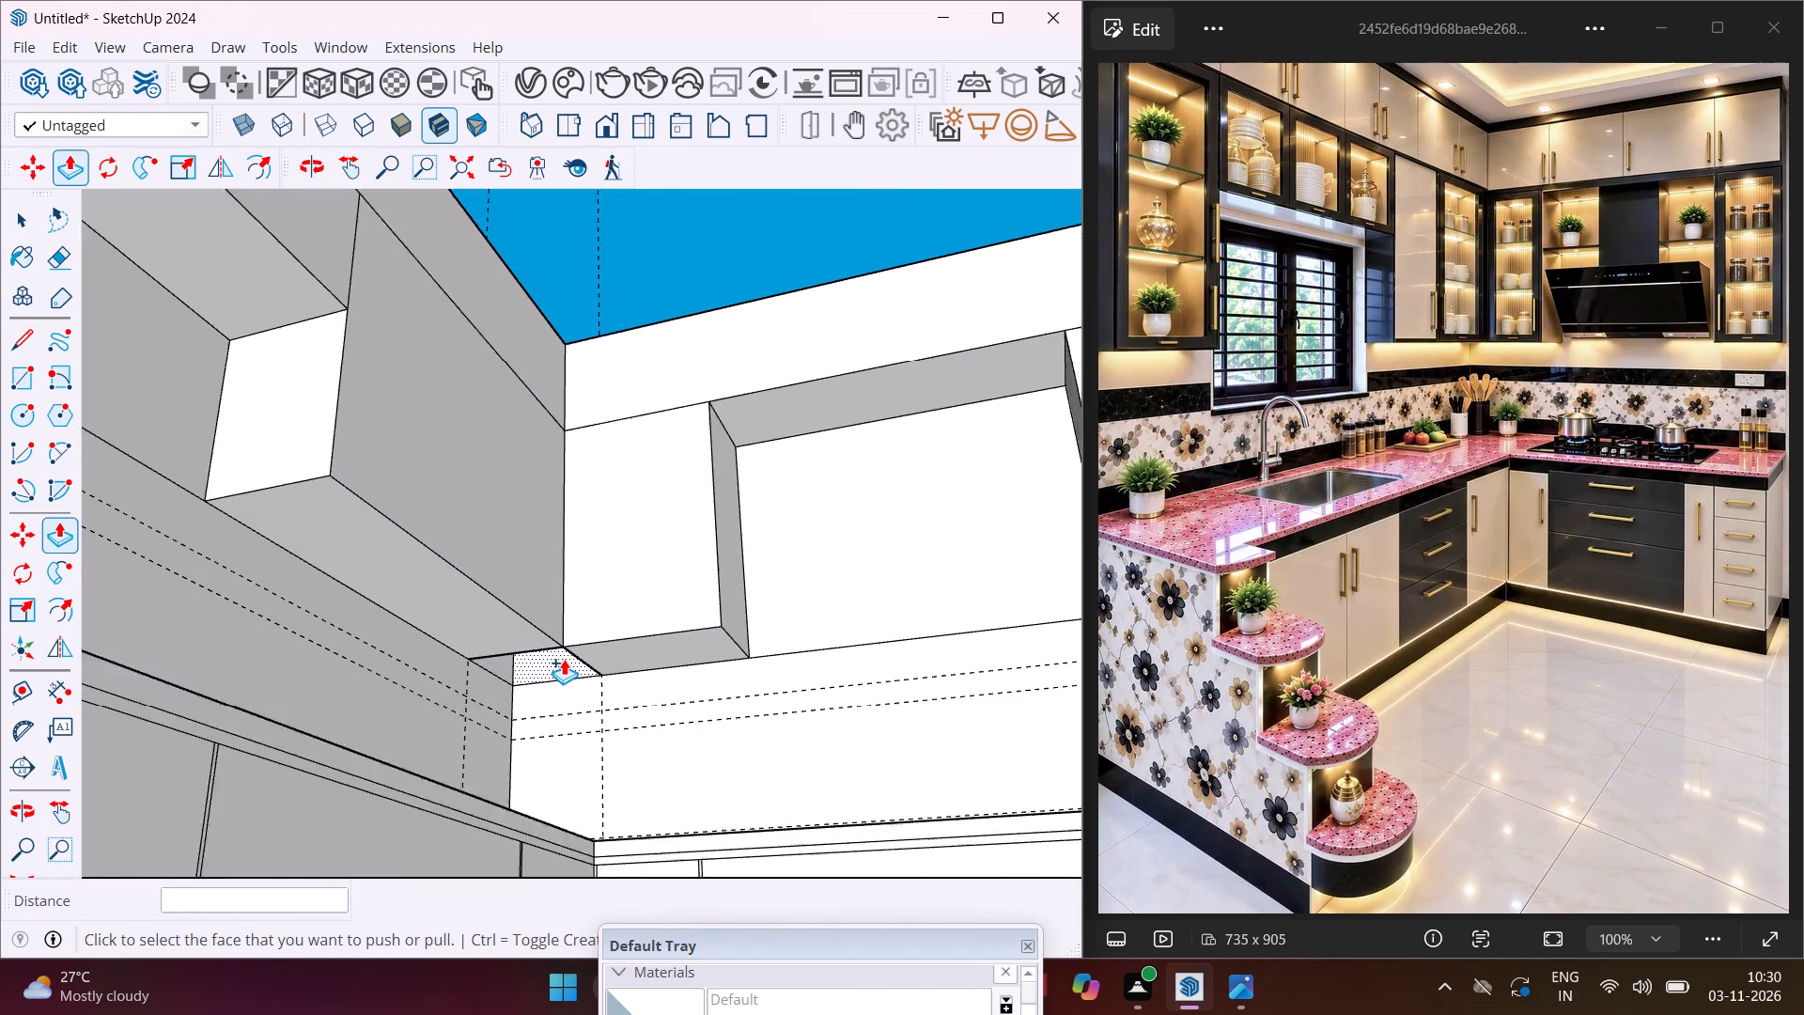
double_click(564, 659)
scroll(564, 659, "down", 5)
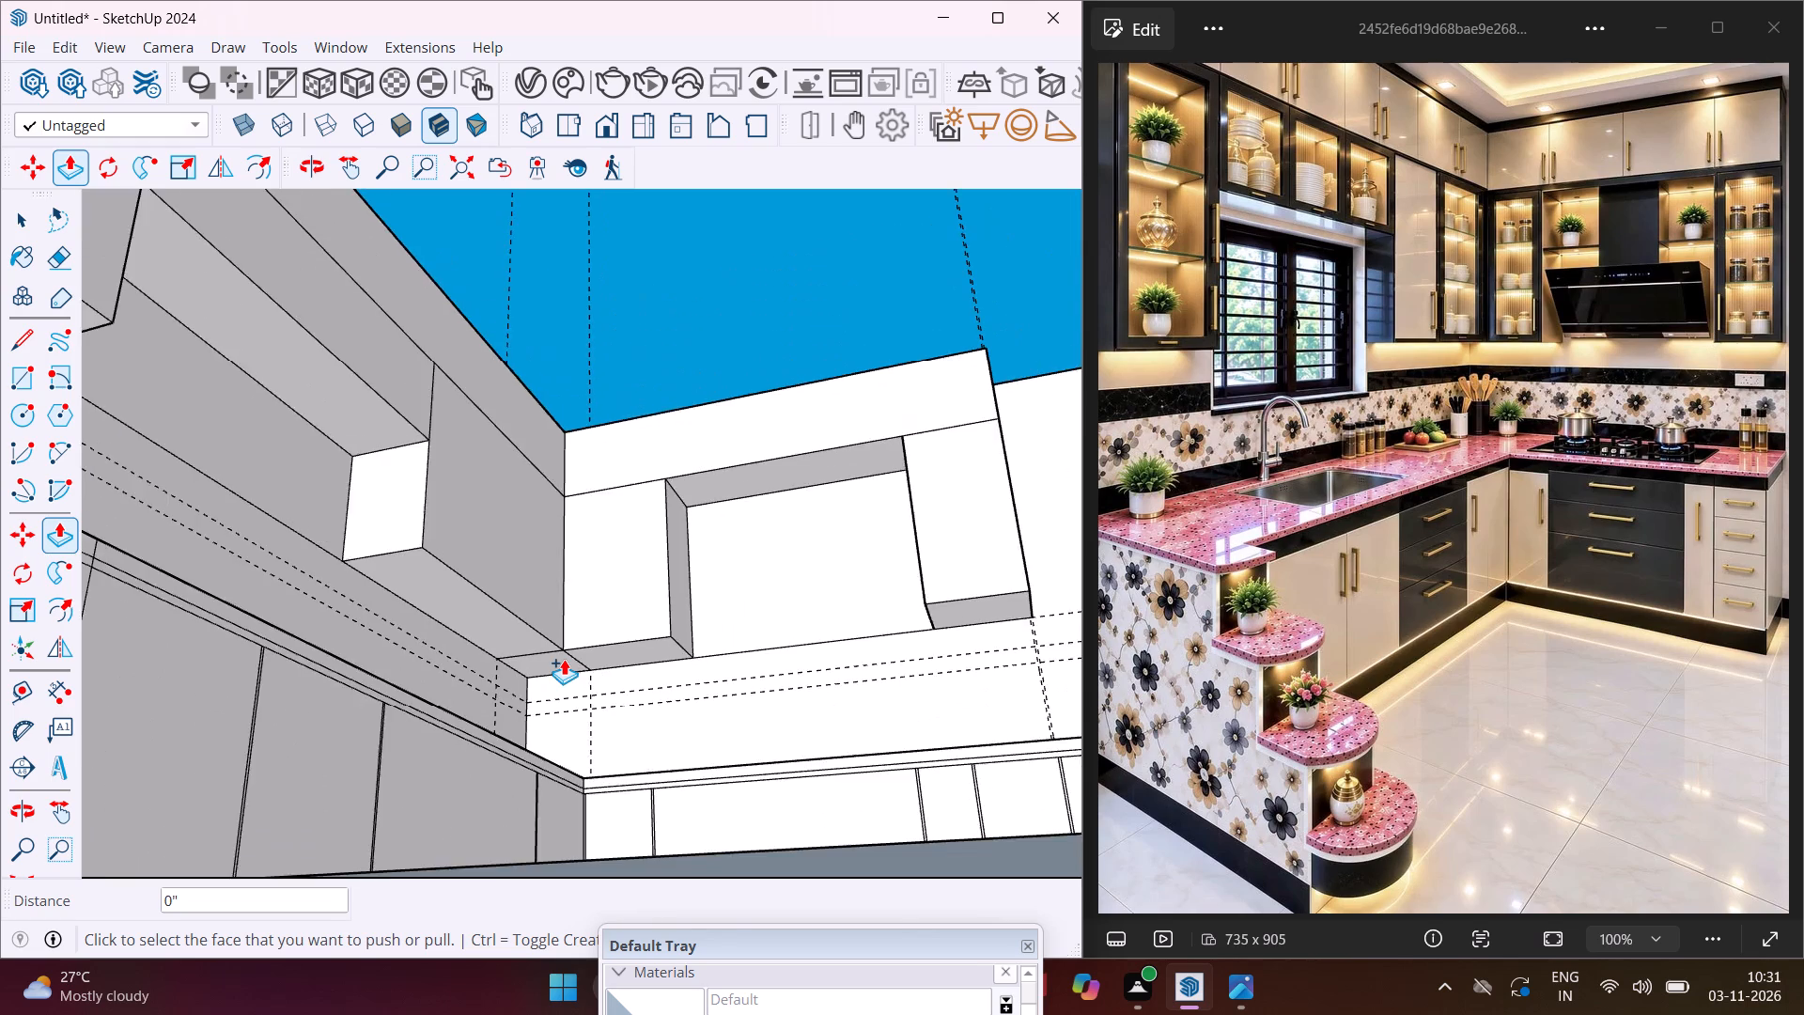
scroll(564, 659, "down", 5)
middle_click_drag(583, 531, 556, 657)
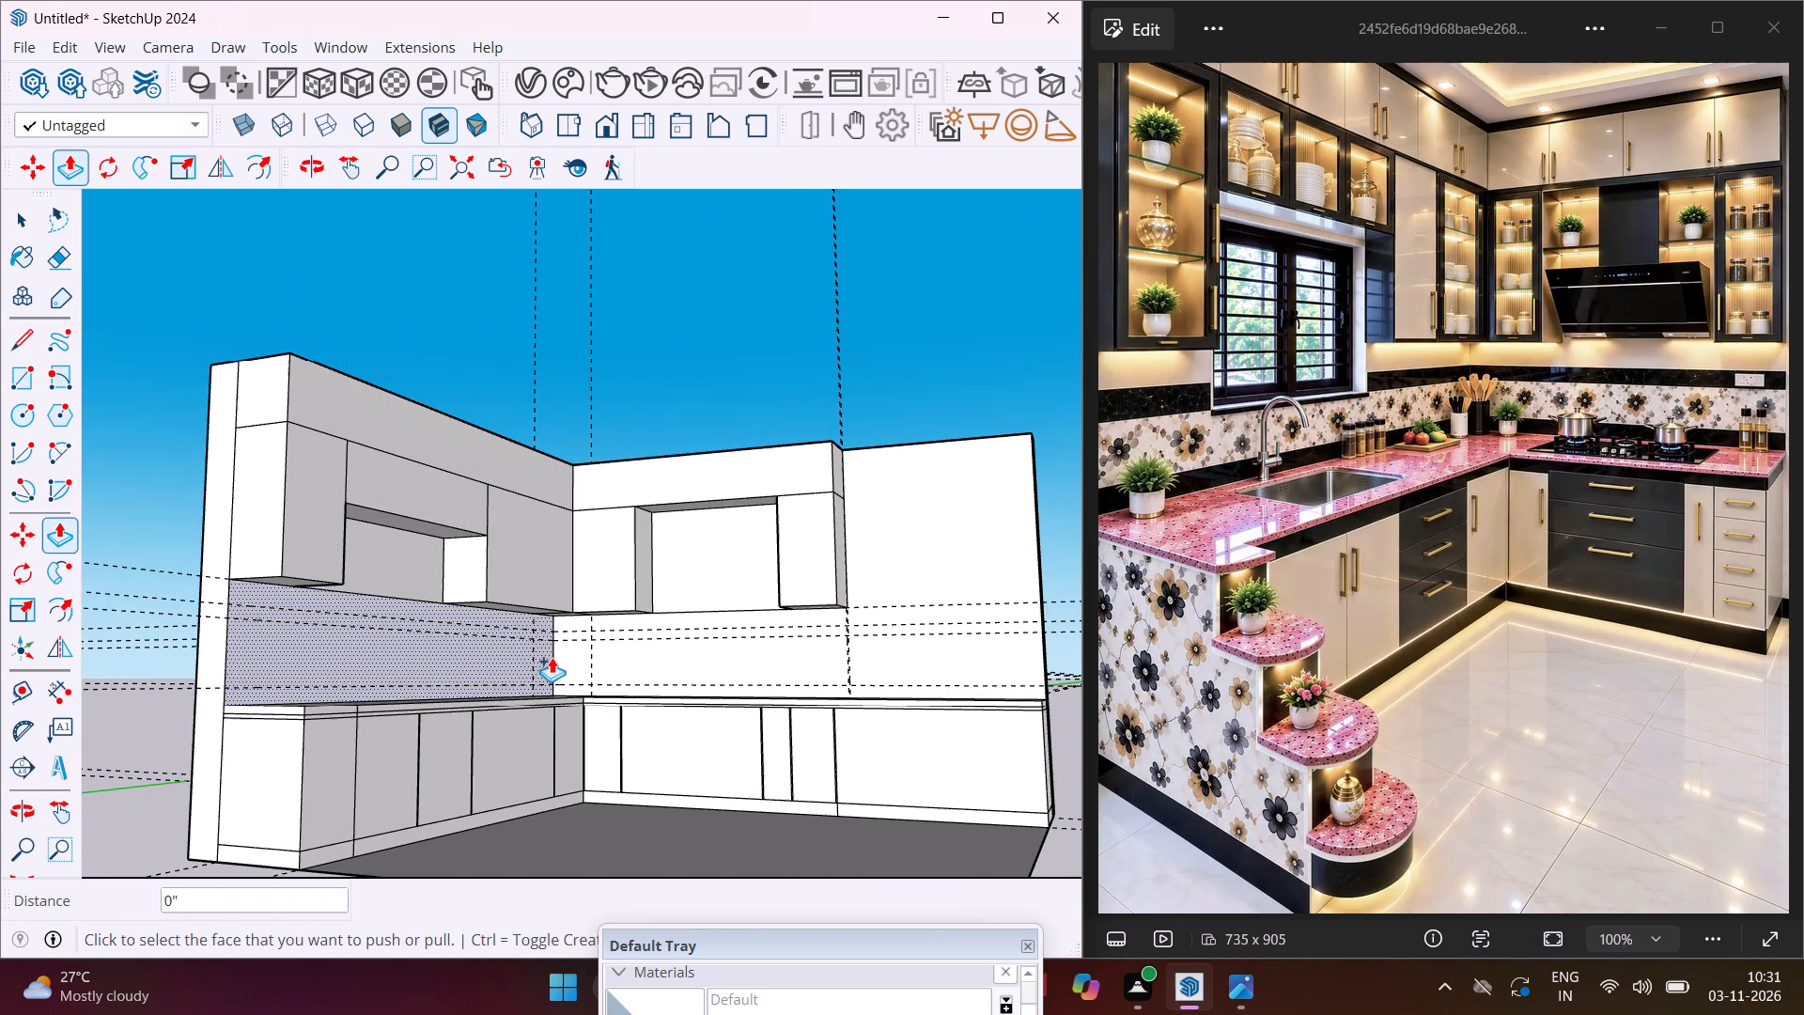
key("Escape")
key("space")
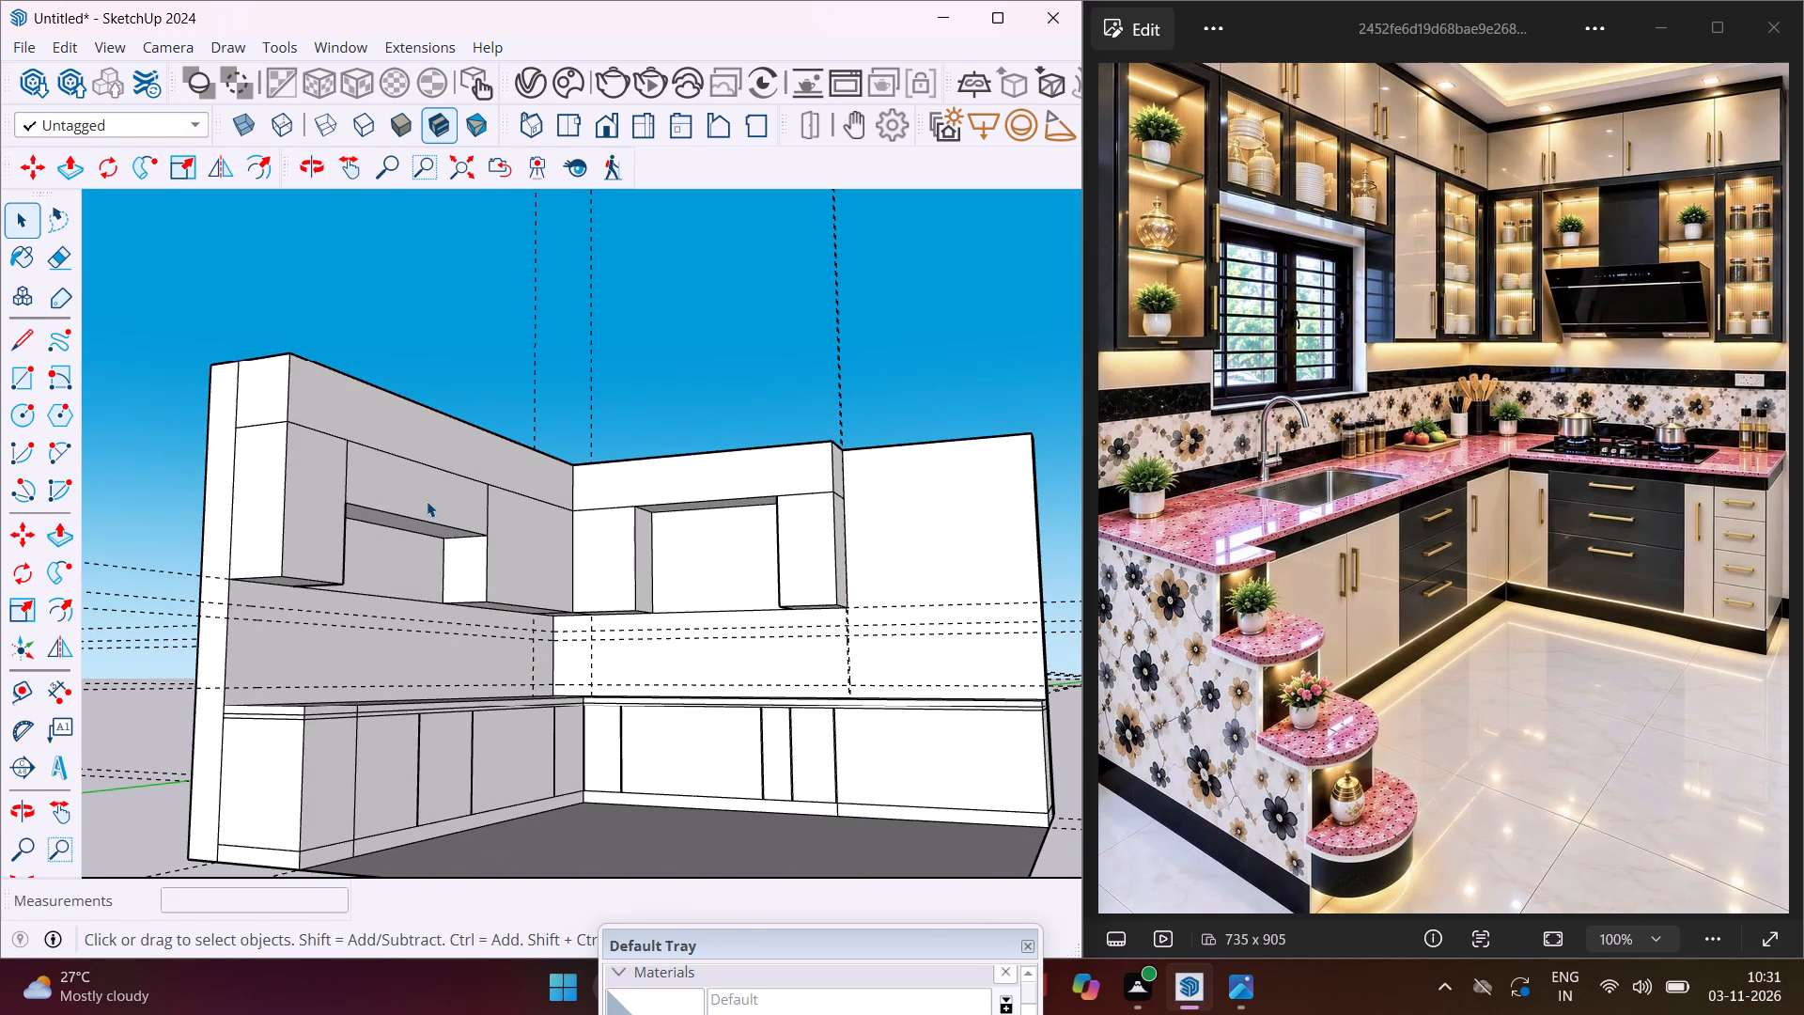
Draw a window rectangle about 5' 8 3/4" wide by 2' 6 3/16" high on the side wall, inside the recess between the upper cabinets.
middle_click_drag(427, 501, 336, 529)
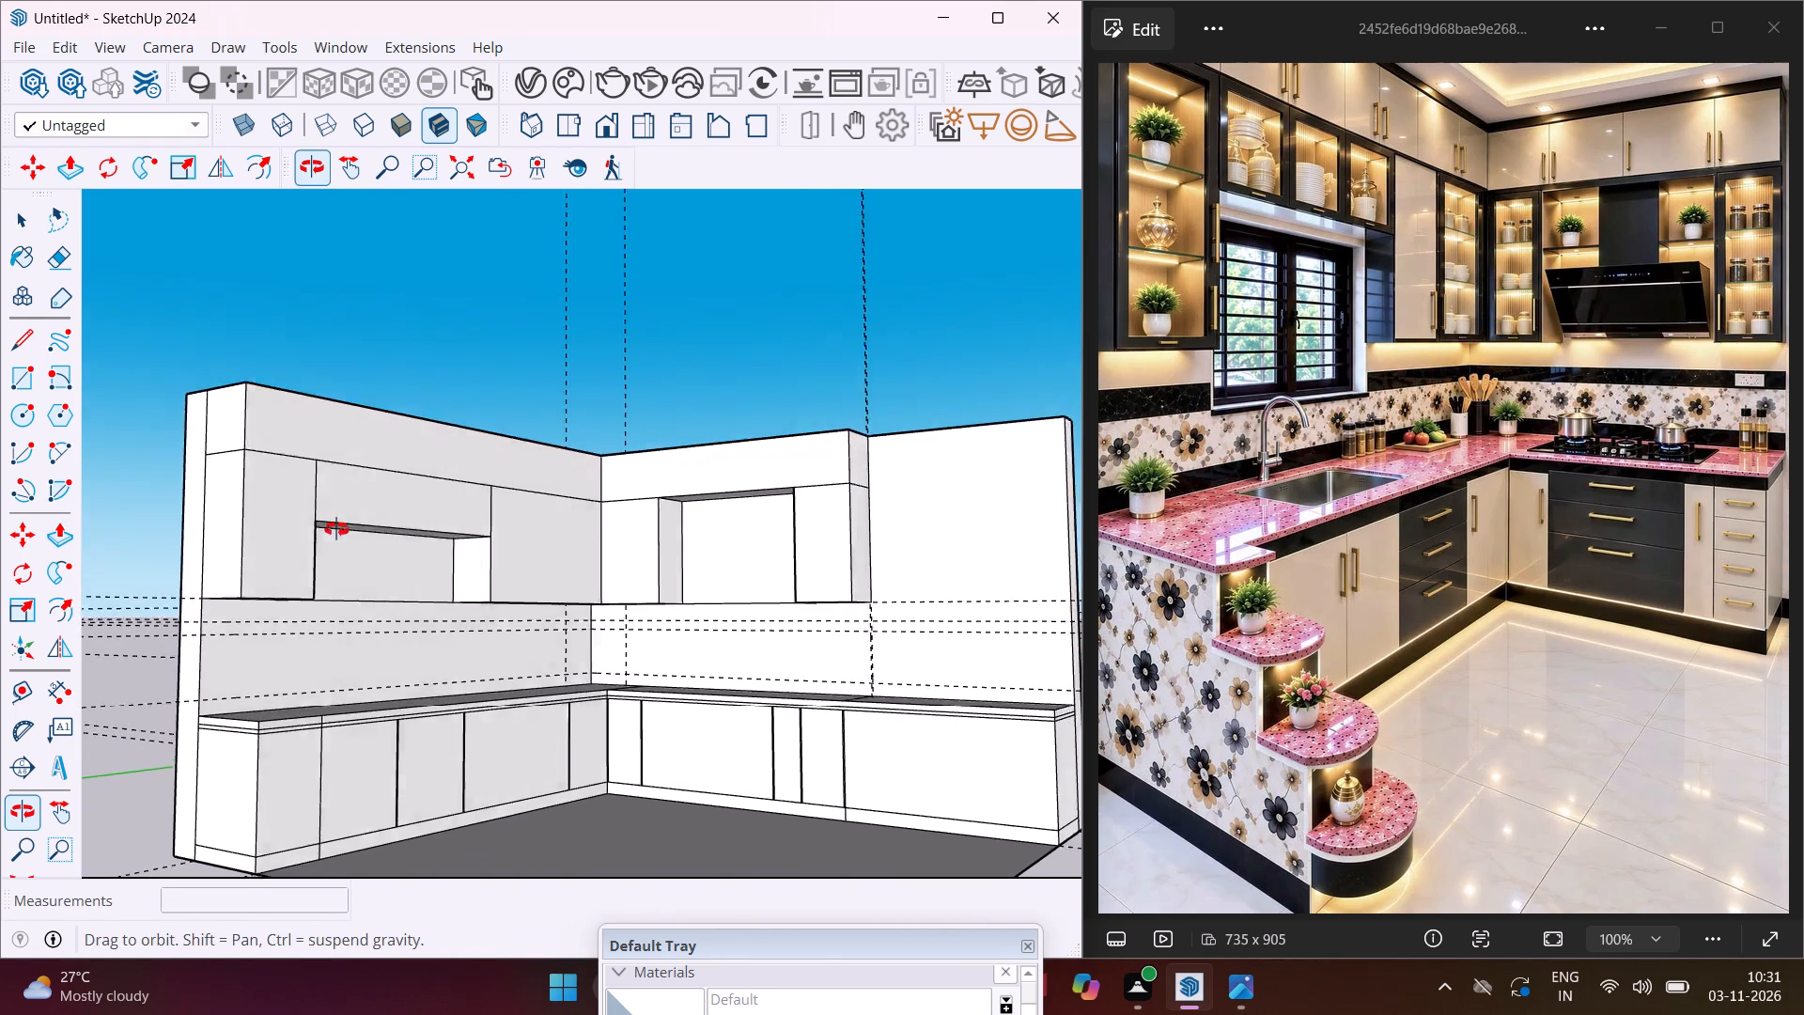
middle_click_drag(336, 529, 319, 536)
scroll(350, 556, "up", 2)
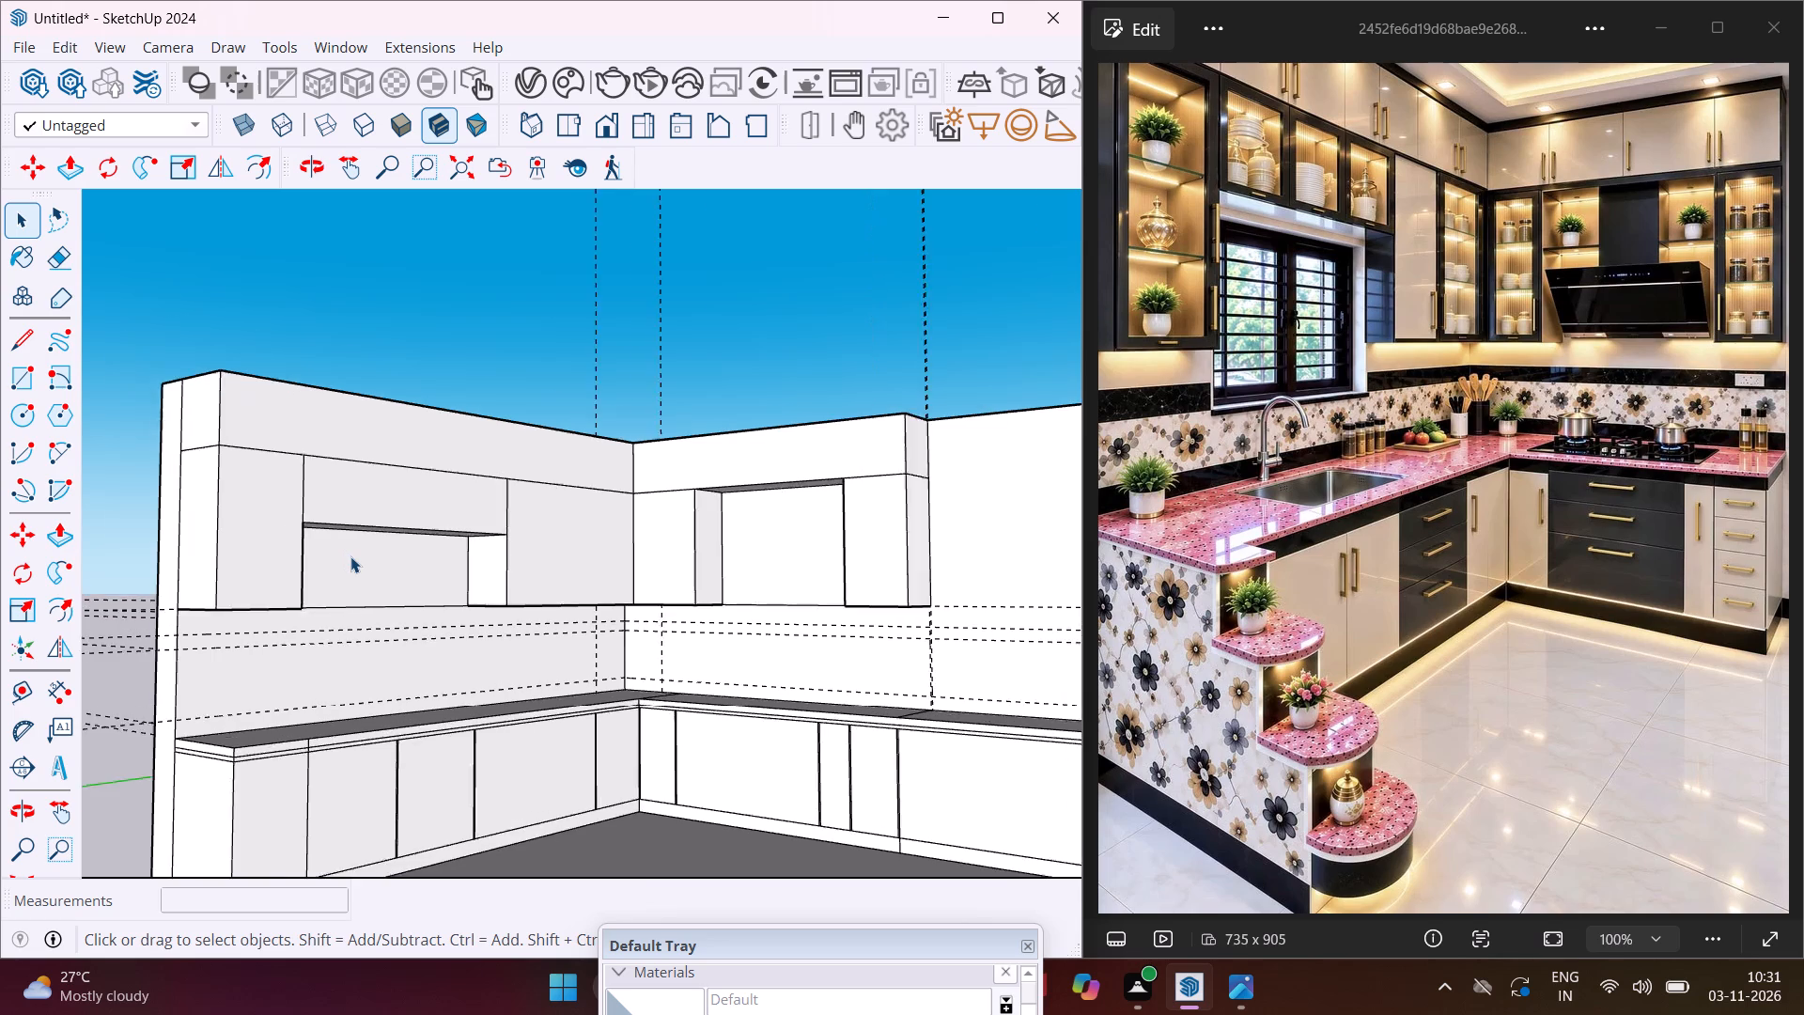
scroll(350, 556, "up", 1)
middle_click_drag(376, 589, 274, 584)
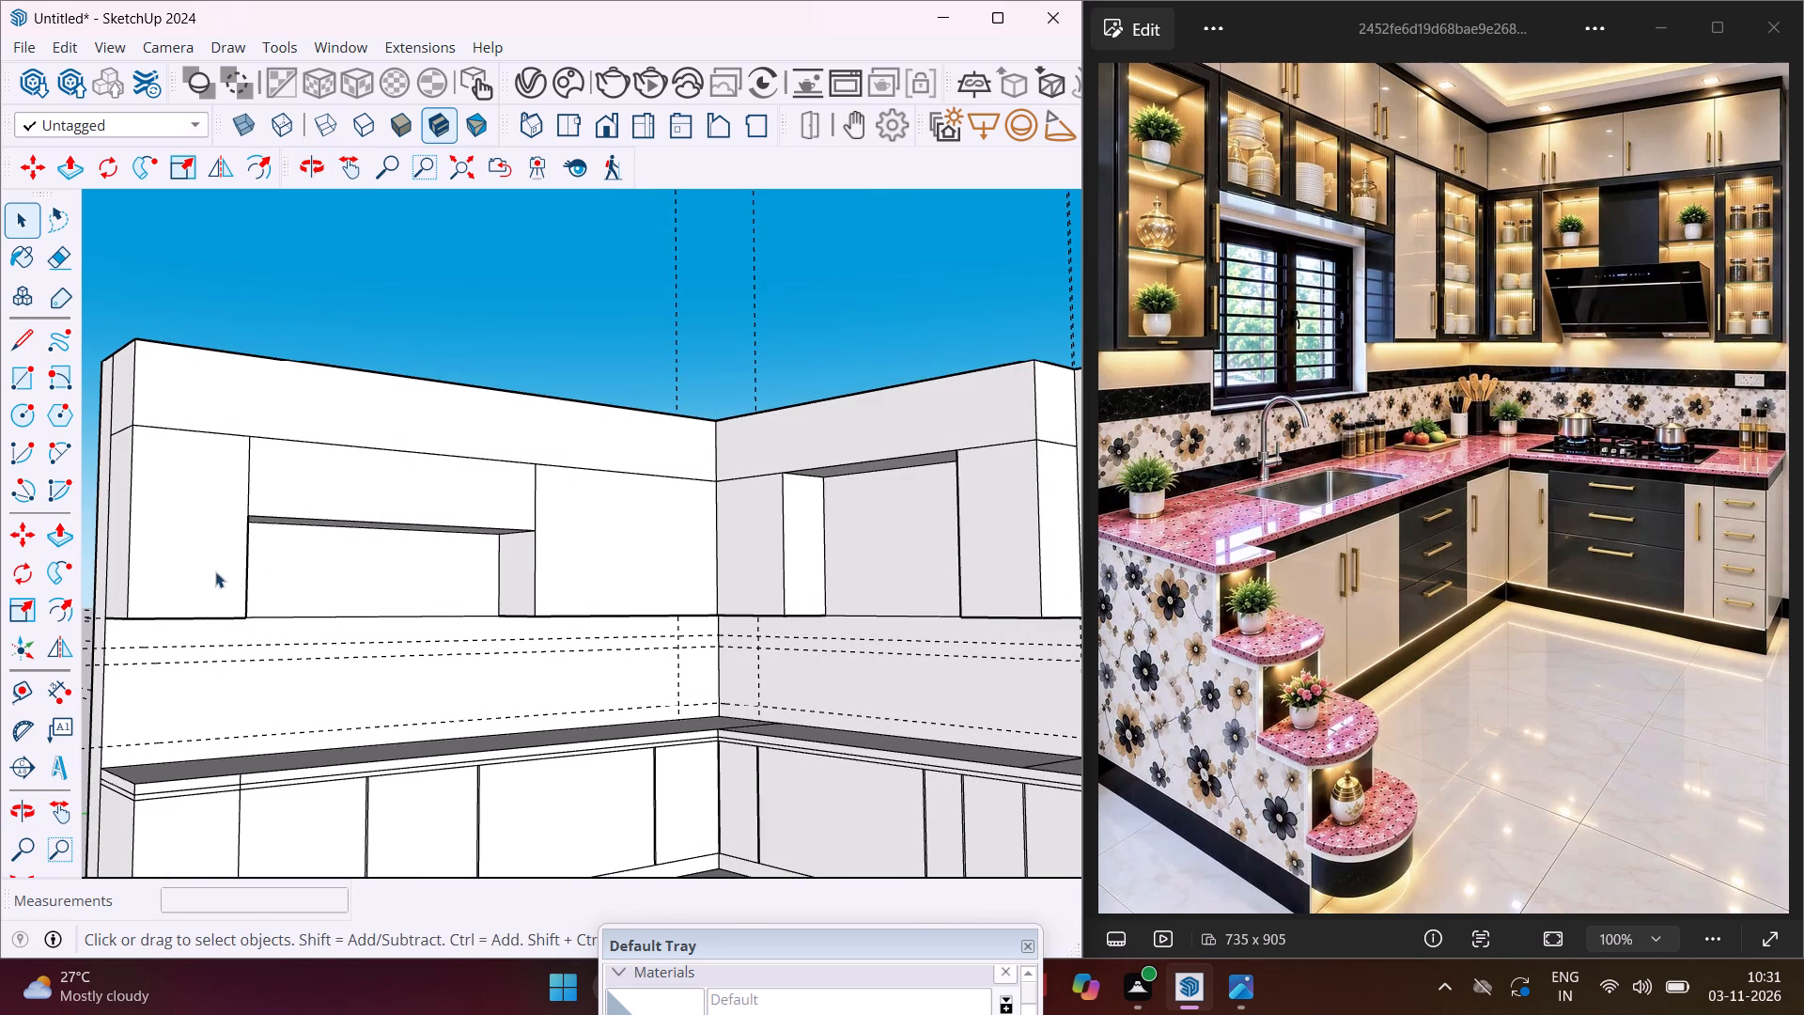
left_click(32, 365)
middle_click_drag(294, 550, 129, 580)
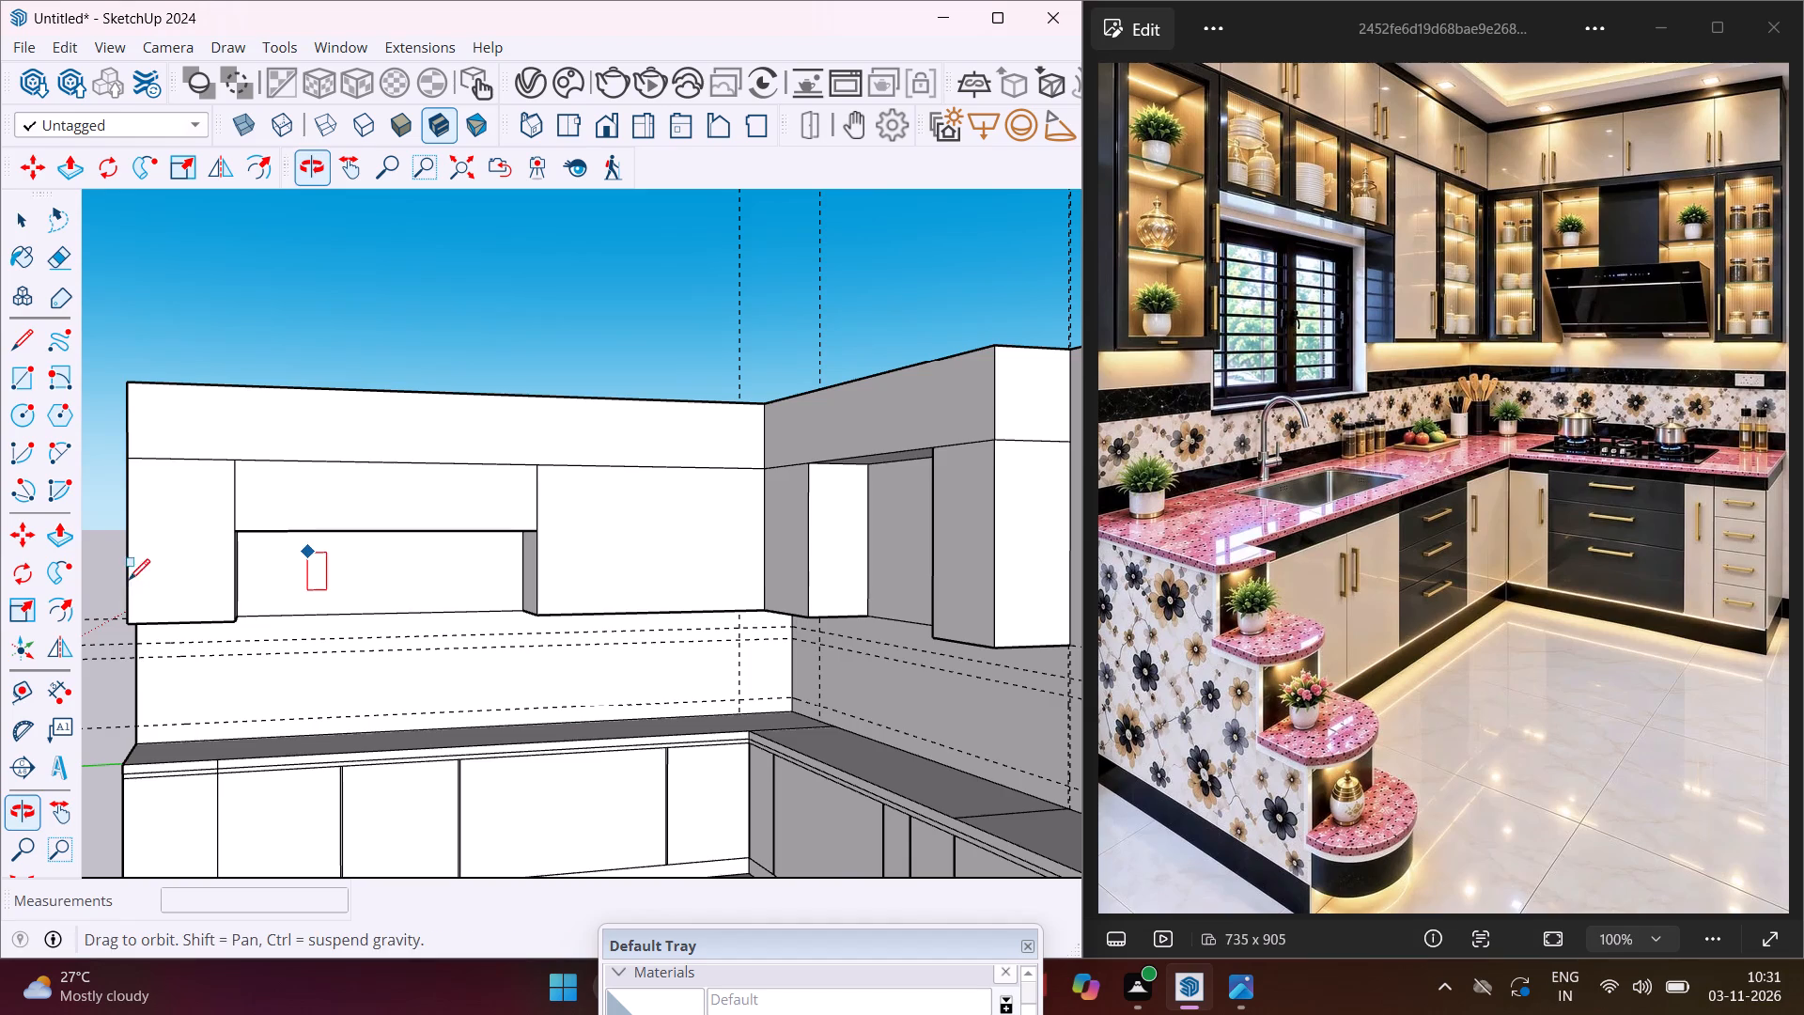
scroll(250, 582, "up", 5)
middle_click_drag(250, 560, 185, 534)
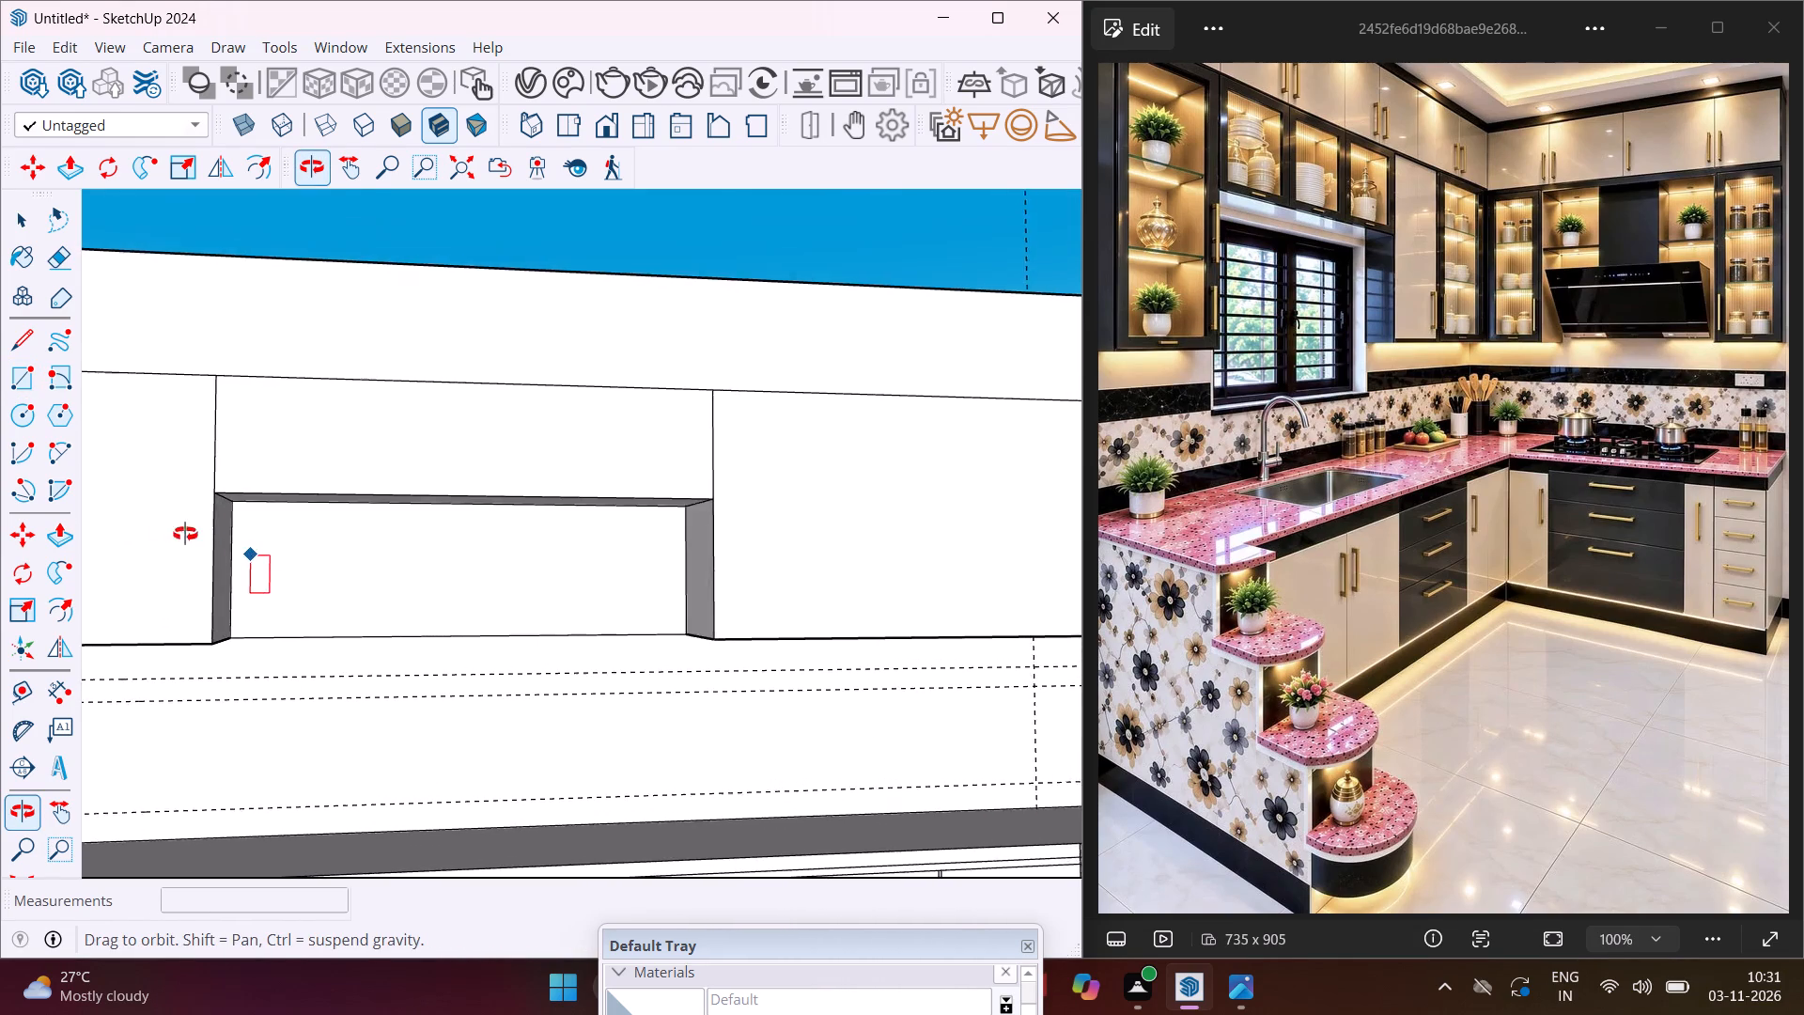
middle_click_drag(185, 534, 169, 528)
scroll(241, 532, "up", 3)
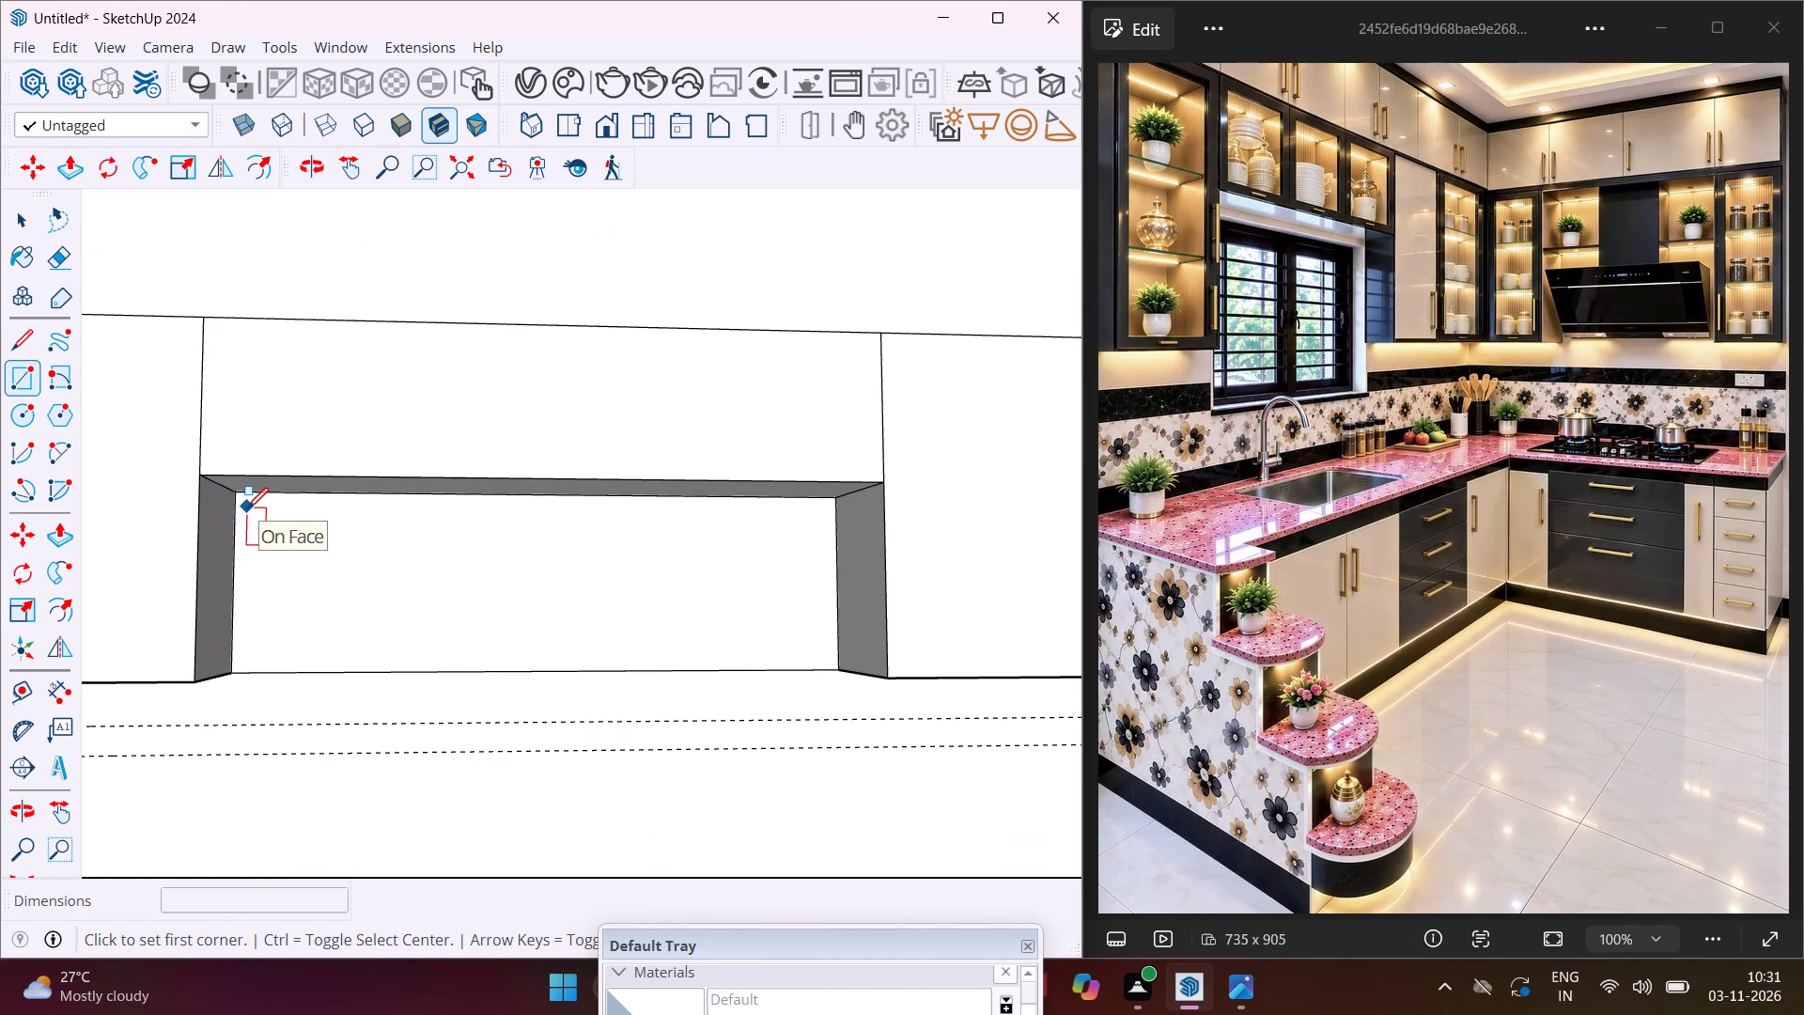
left_click(247, 508)
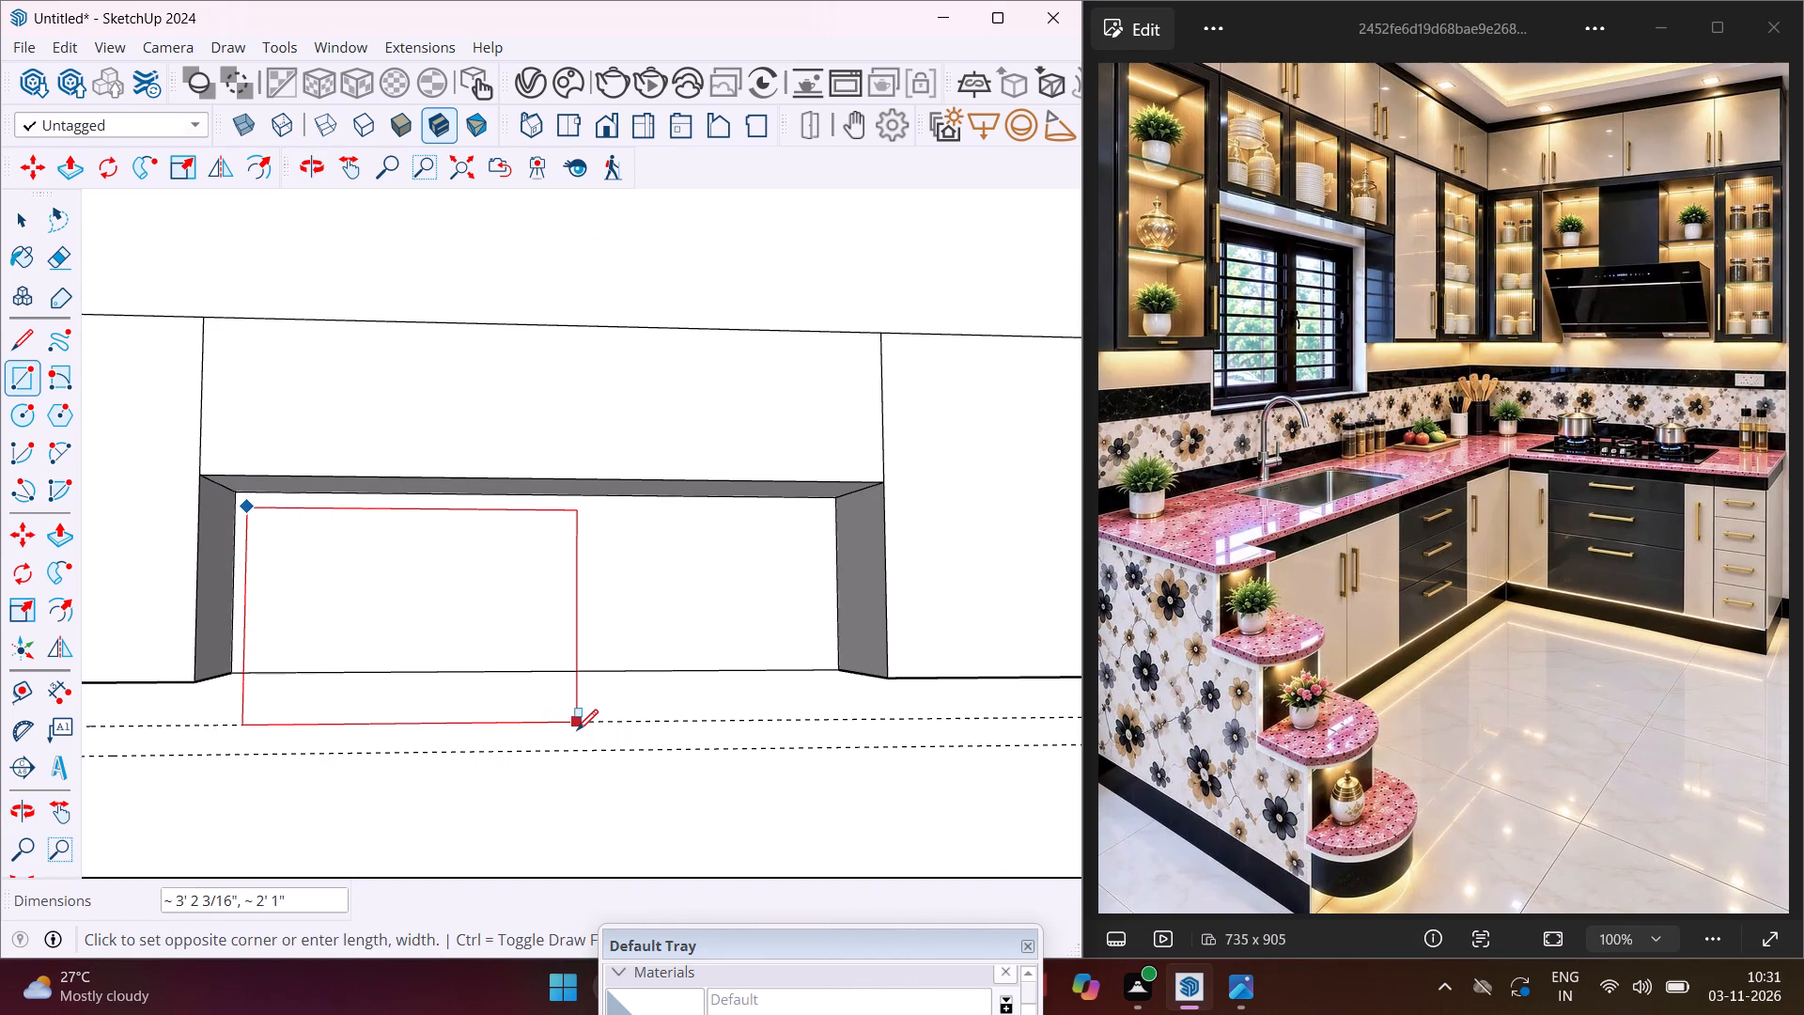
scroll(601, 744, "down", 2)
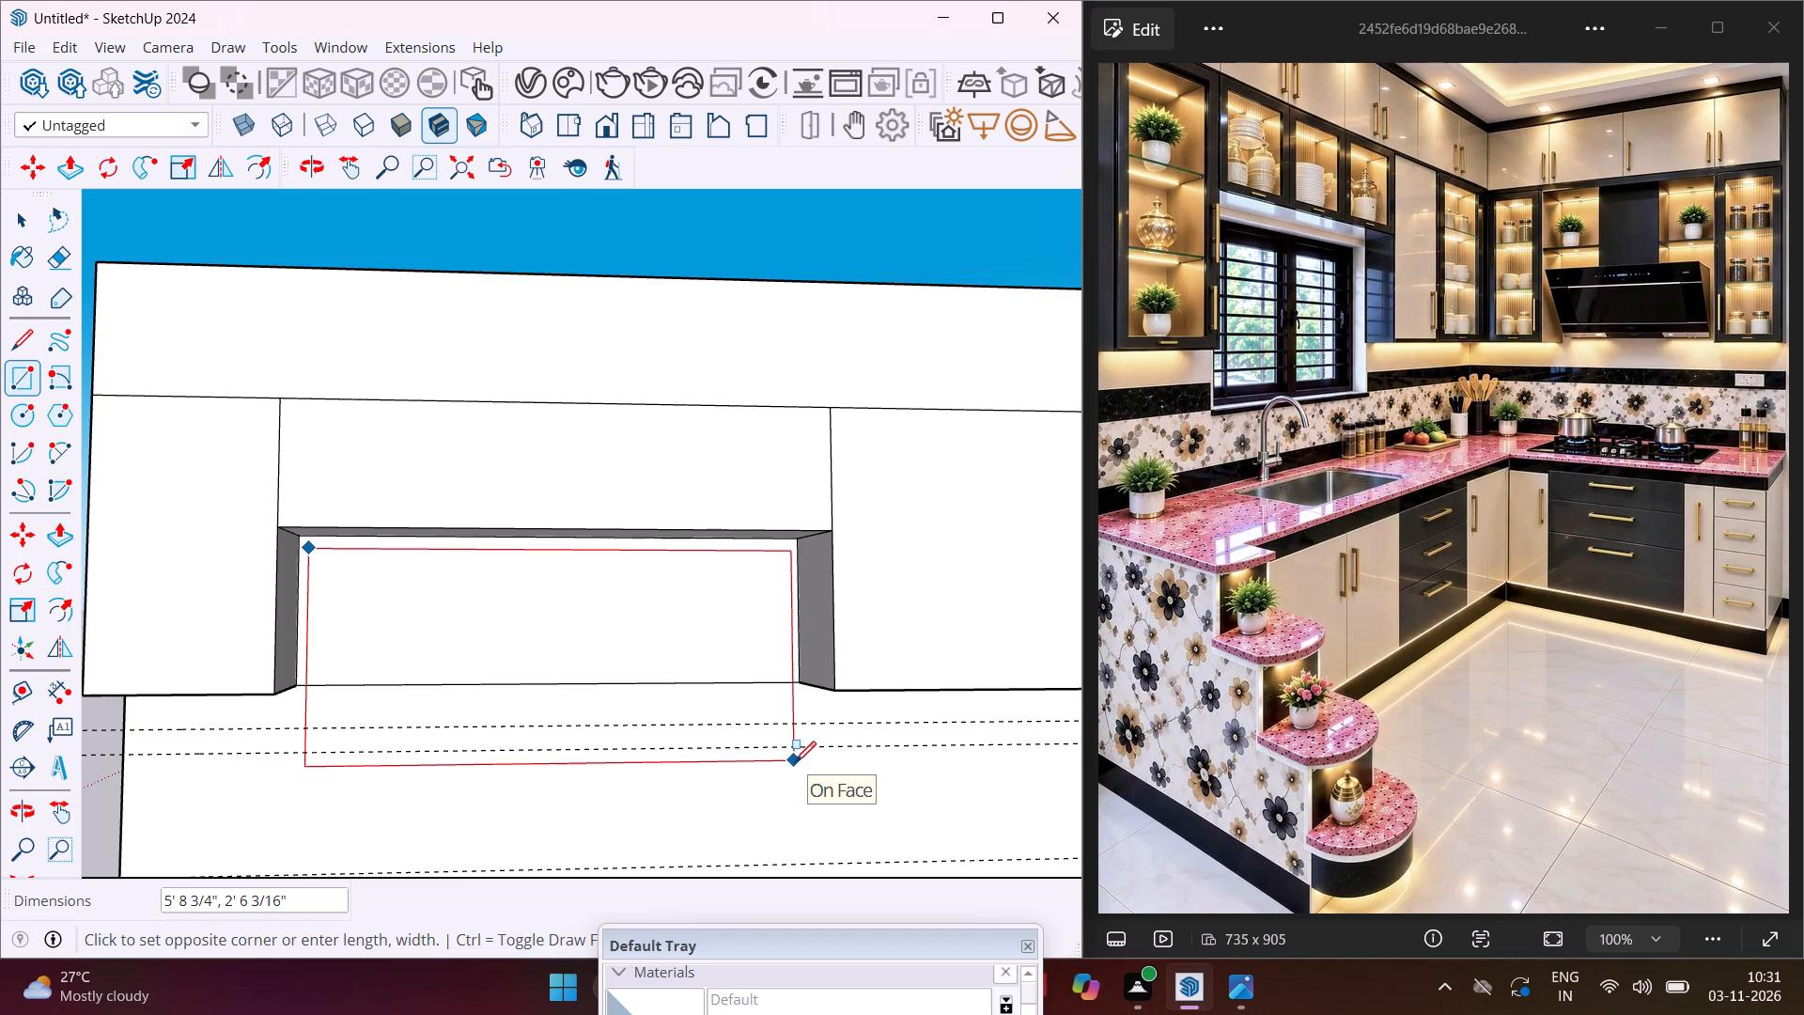
left_click(795, 762)
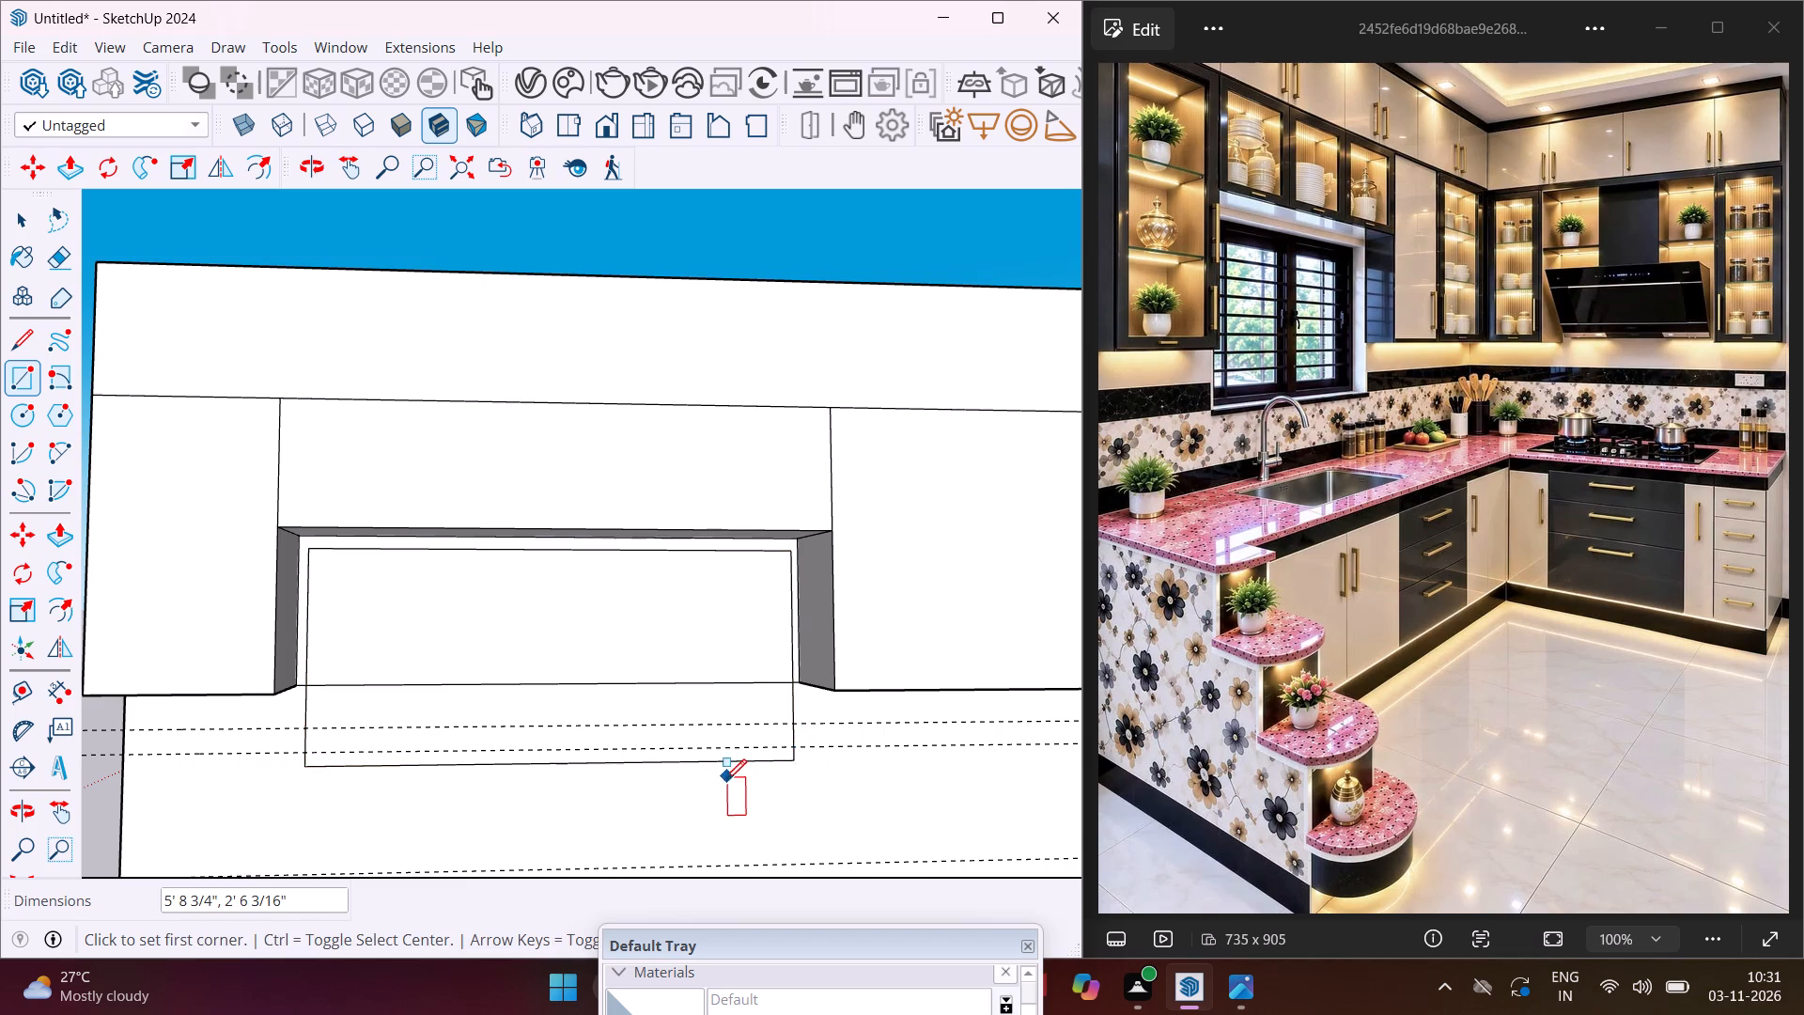
scroll(724, 780, "down", 6)
key("Escape")
key("space")
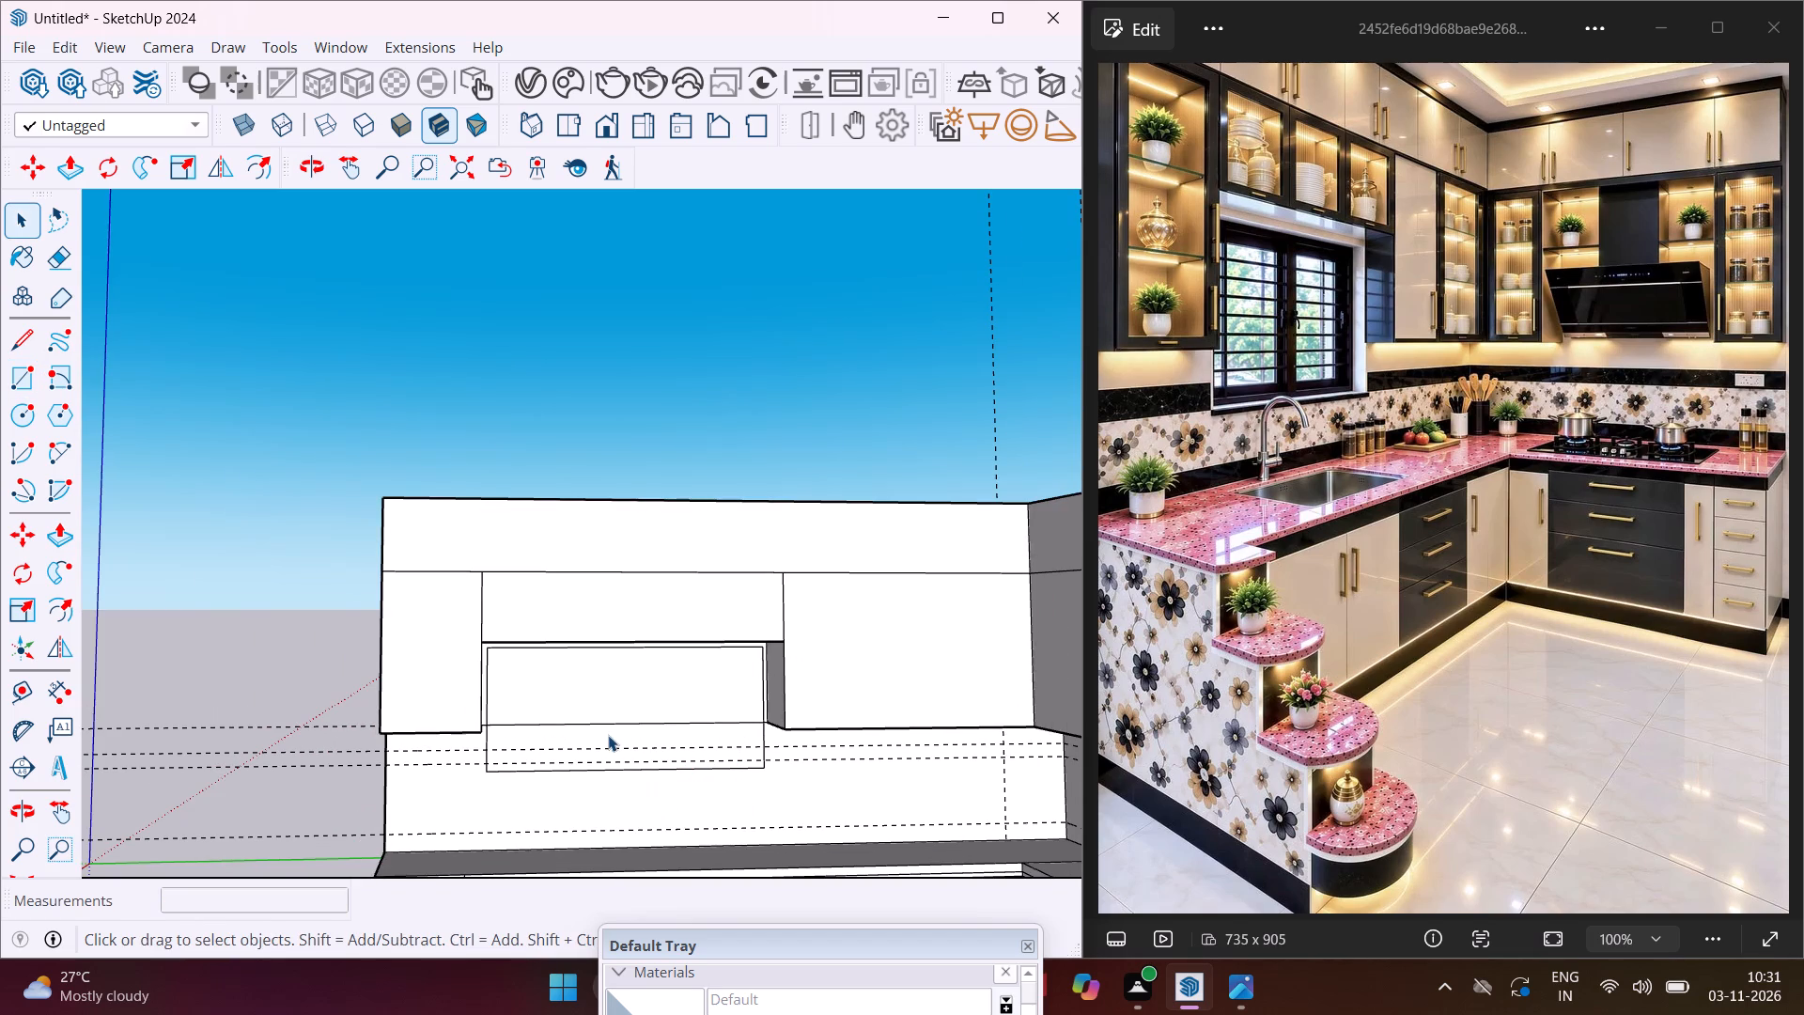
Erase the horizontal line segment crossing the window rectangle.
key("e")
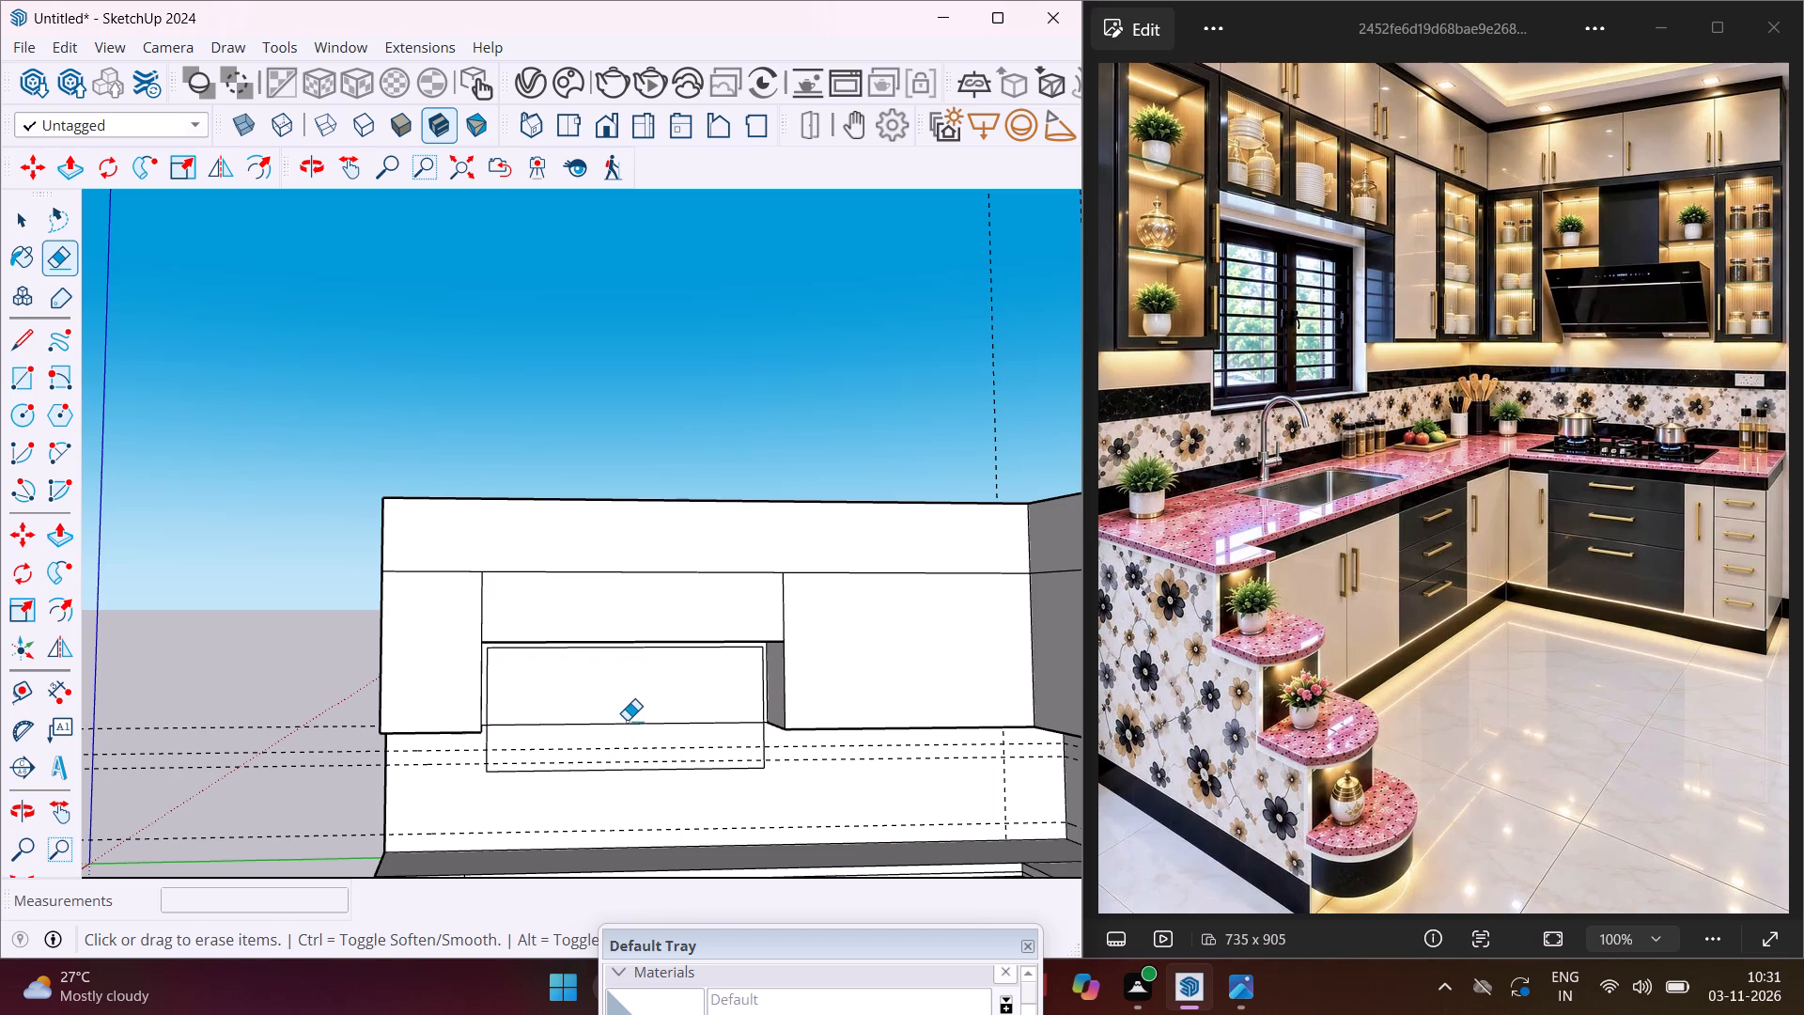
left_click(629, 726)
key("Escape")
key("space")
Push the window rectangle 9" through the side wall to cut the window opening.
left_click(630, 726)
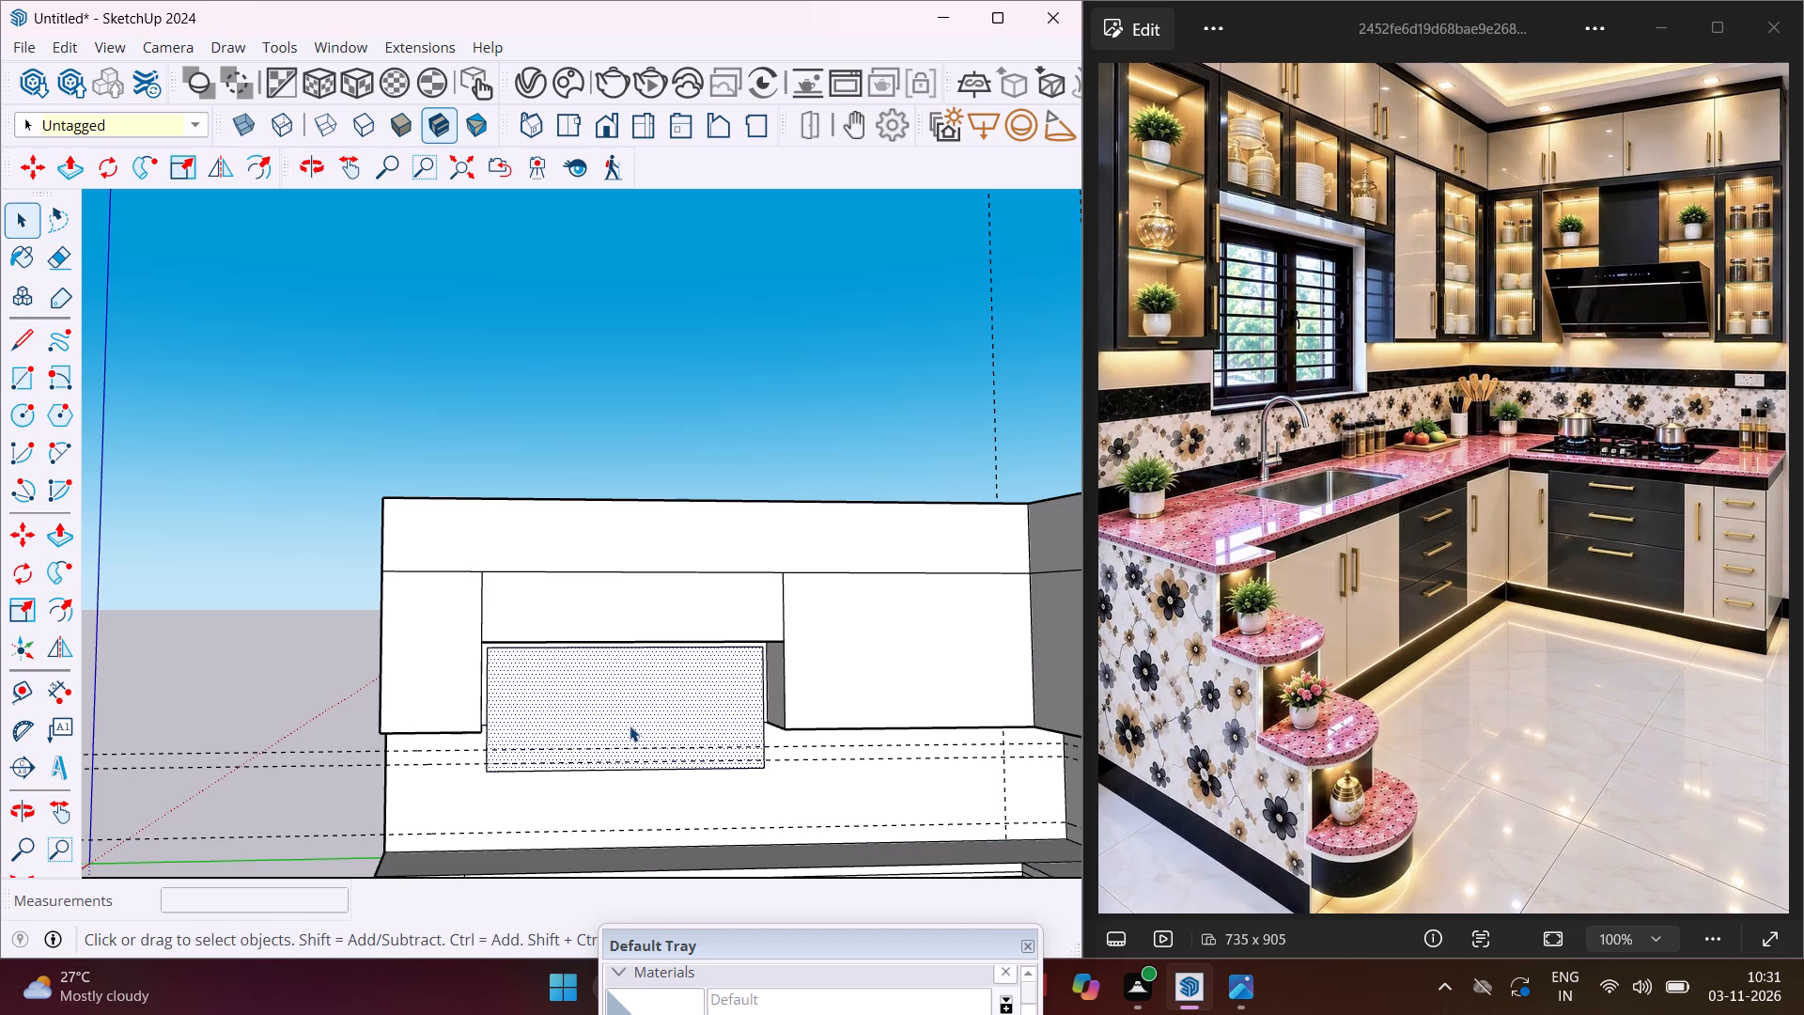
key("p")
left_click(630, 726)
left_click(583, 709)
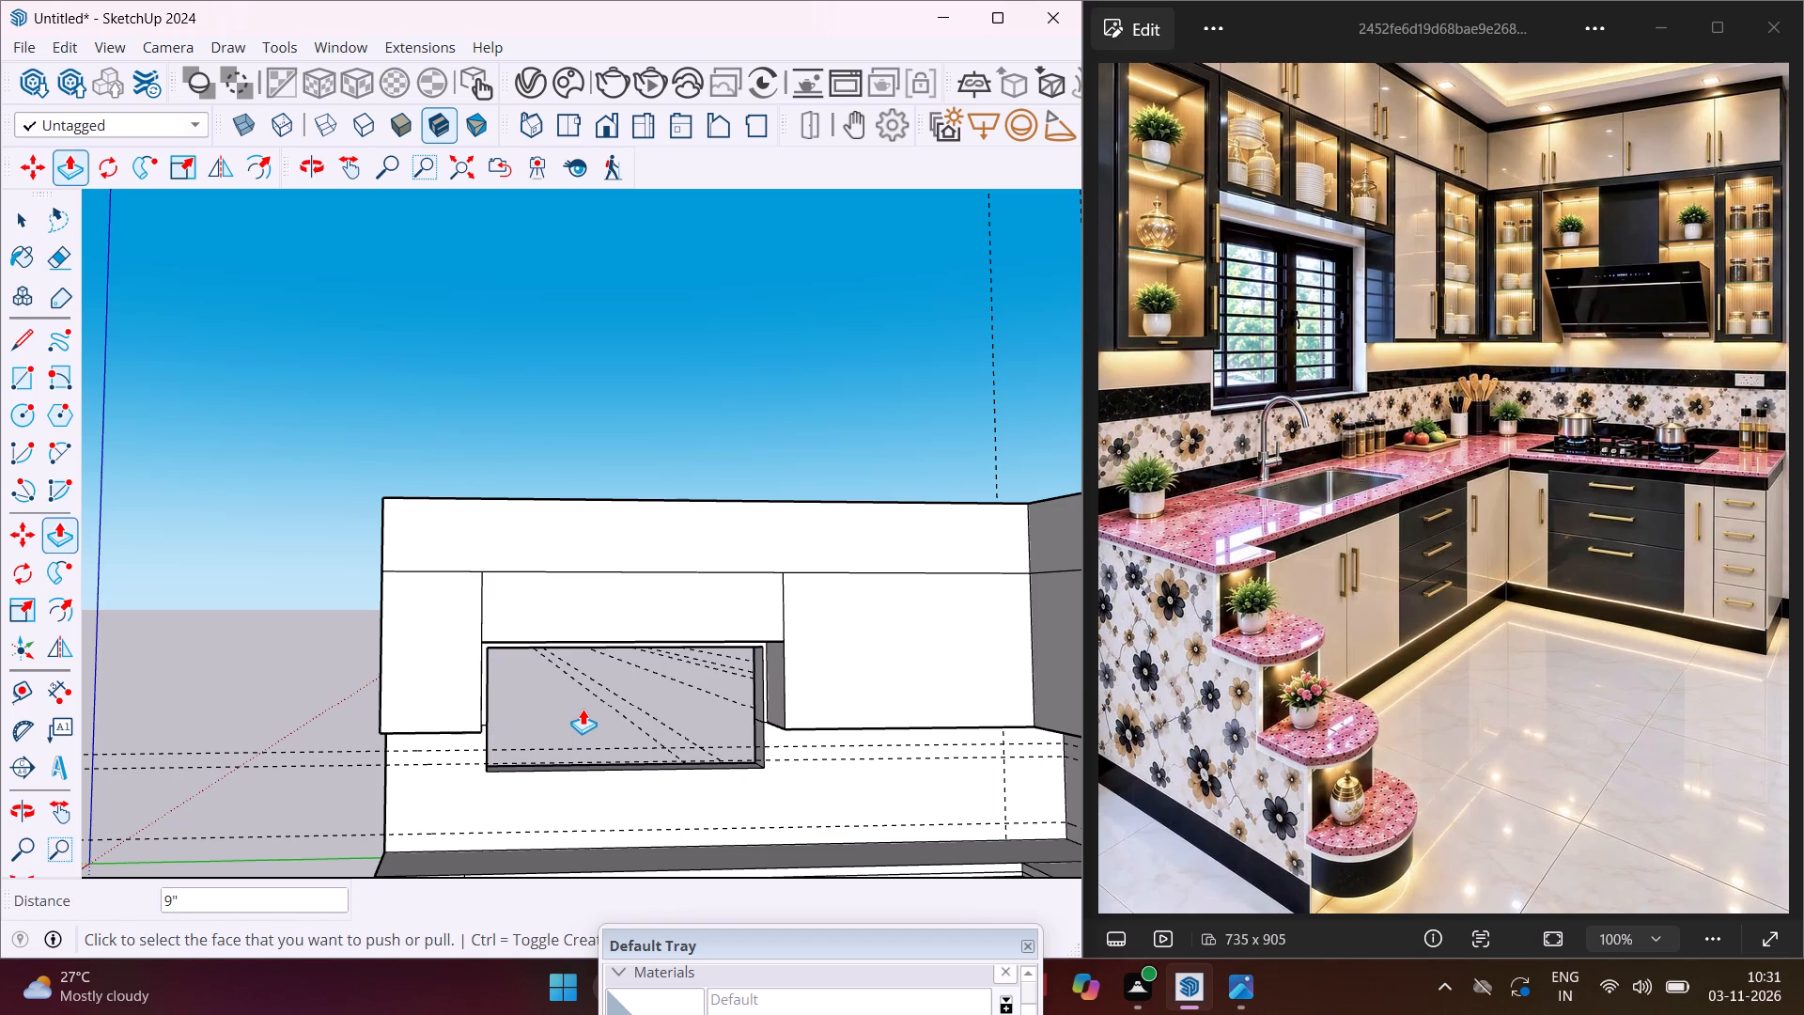
key("Escape")
key("space")
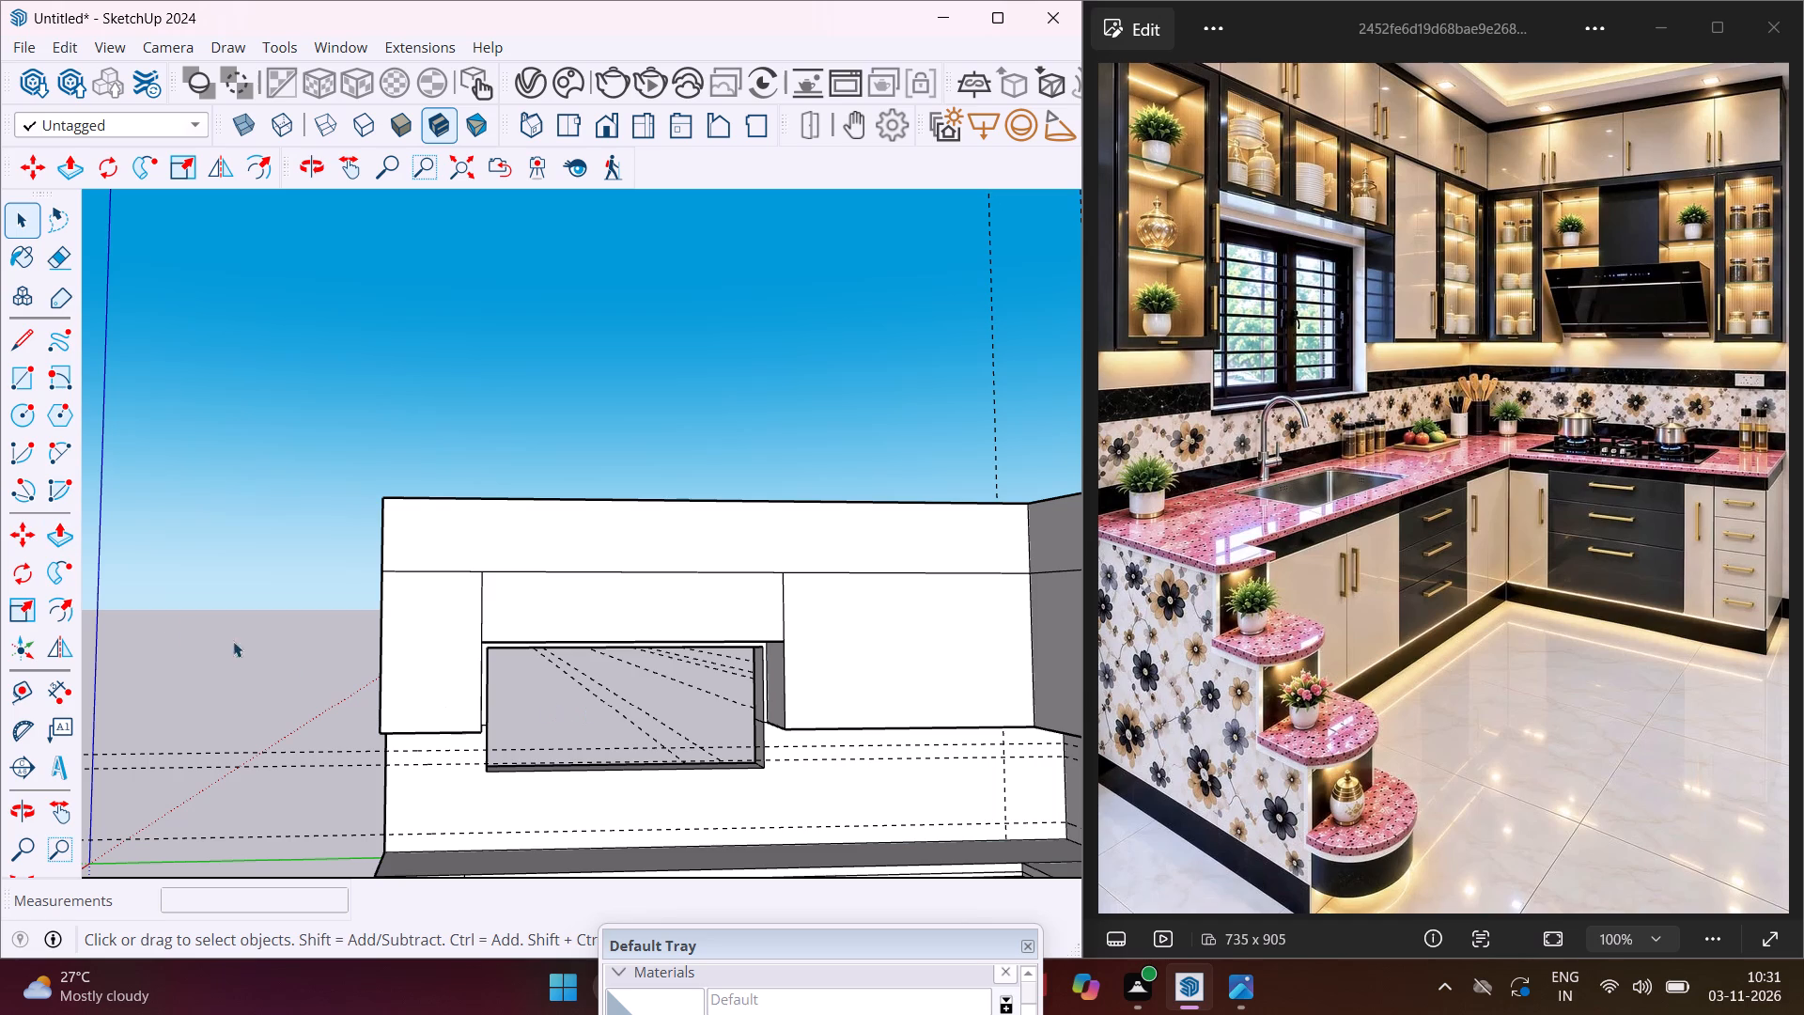
Draw two 2' 1/4" horizontal lines along the two upper backsplash guides, between the window opening and the side wall's free end.
left_click(16, 351)
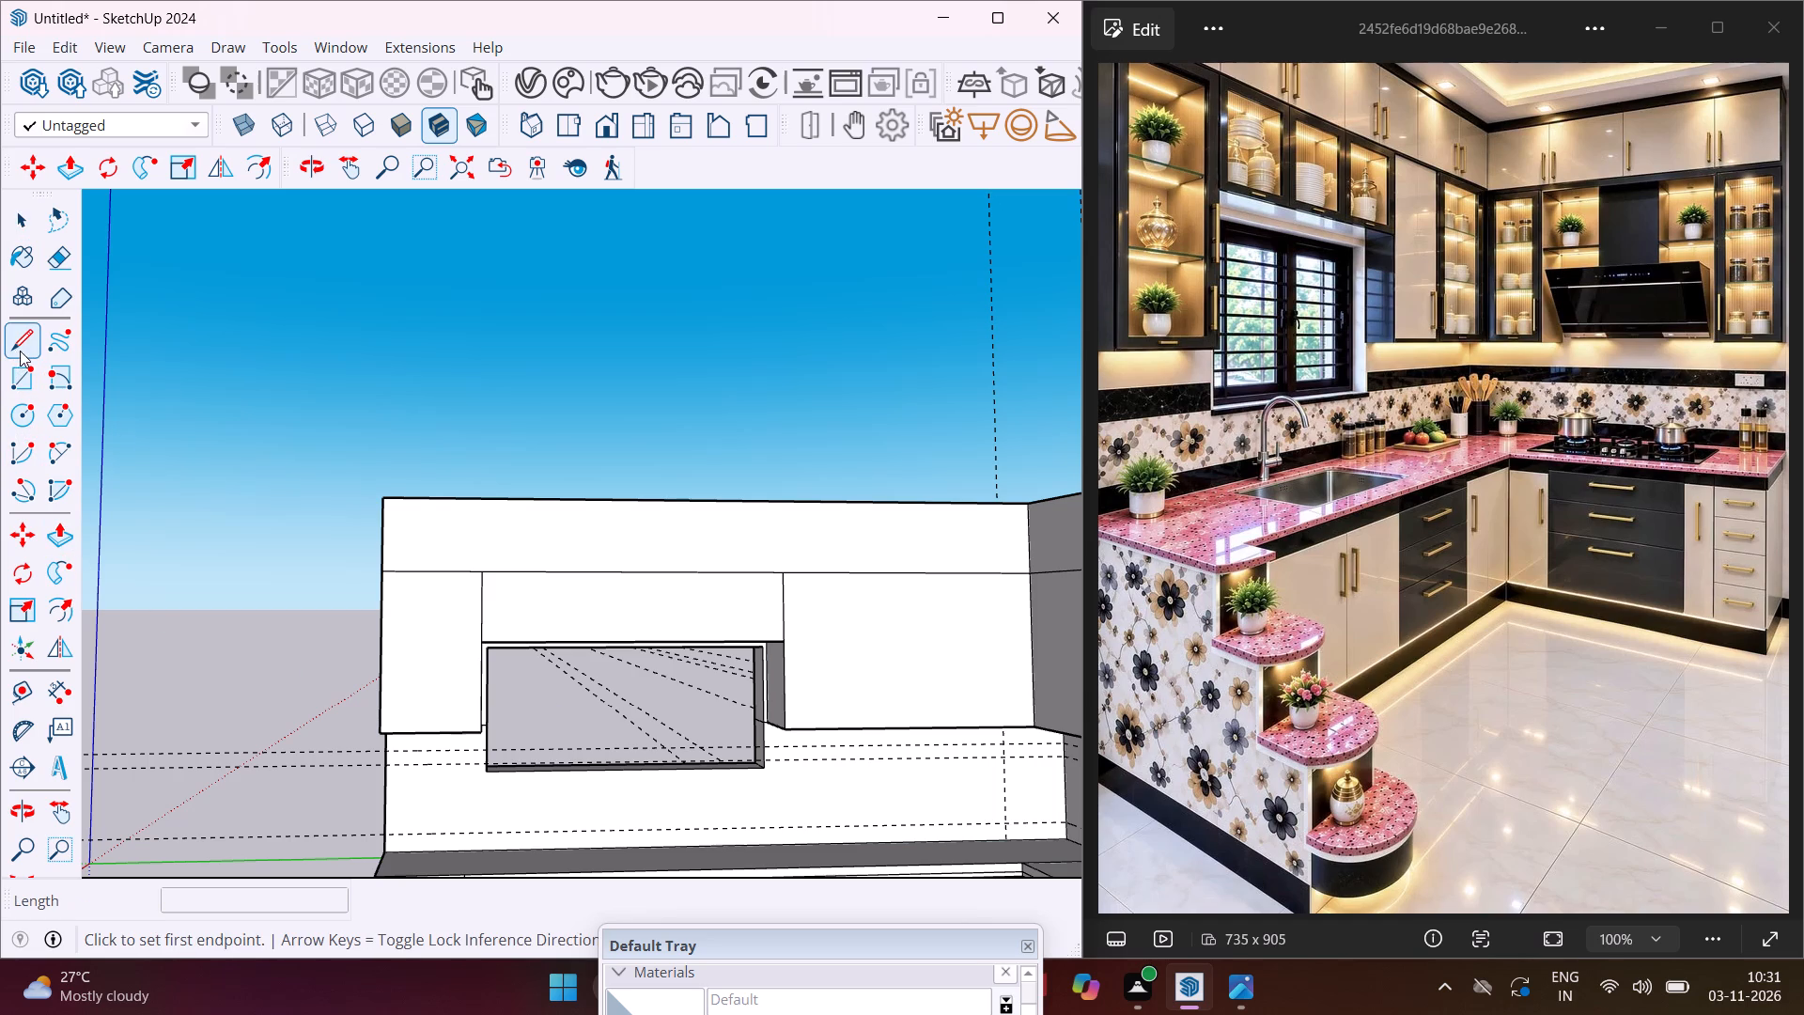
scroll(514, 780, "up", 7)
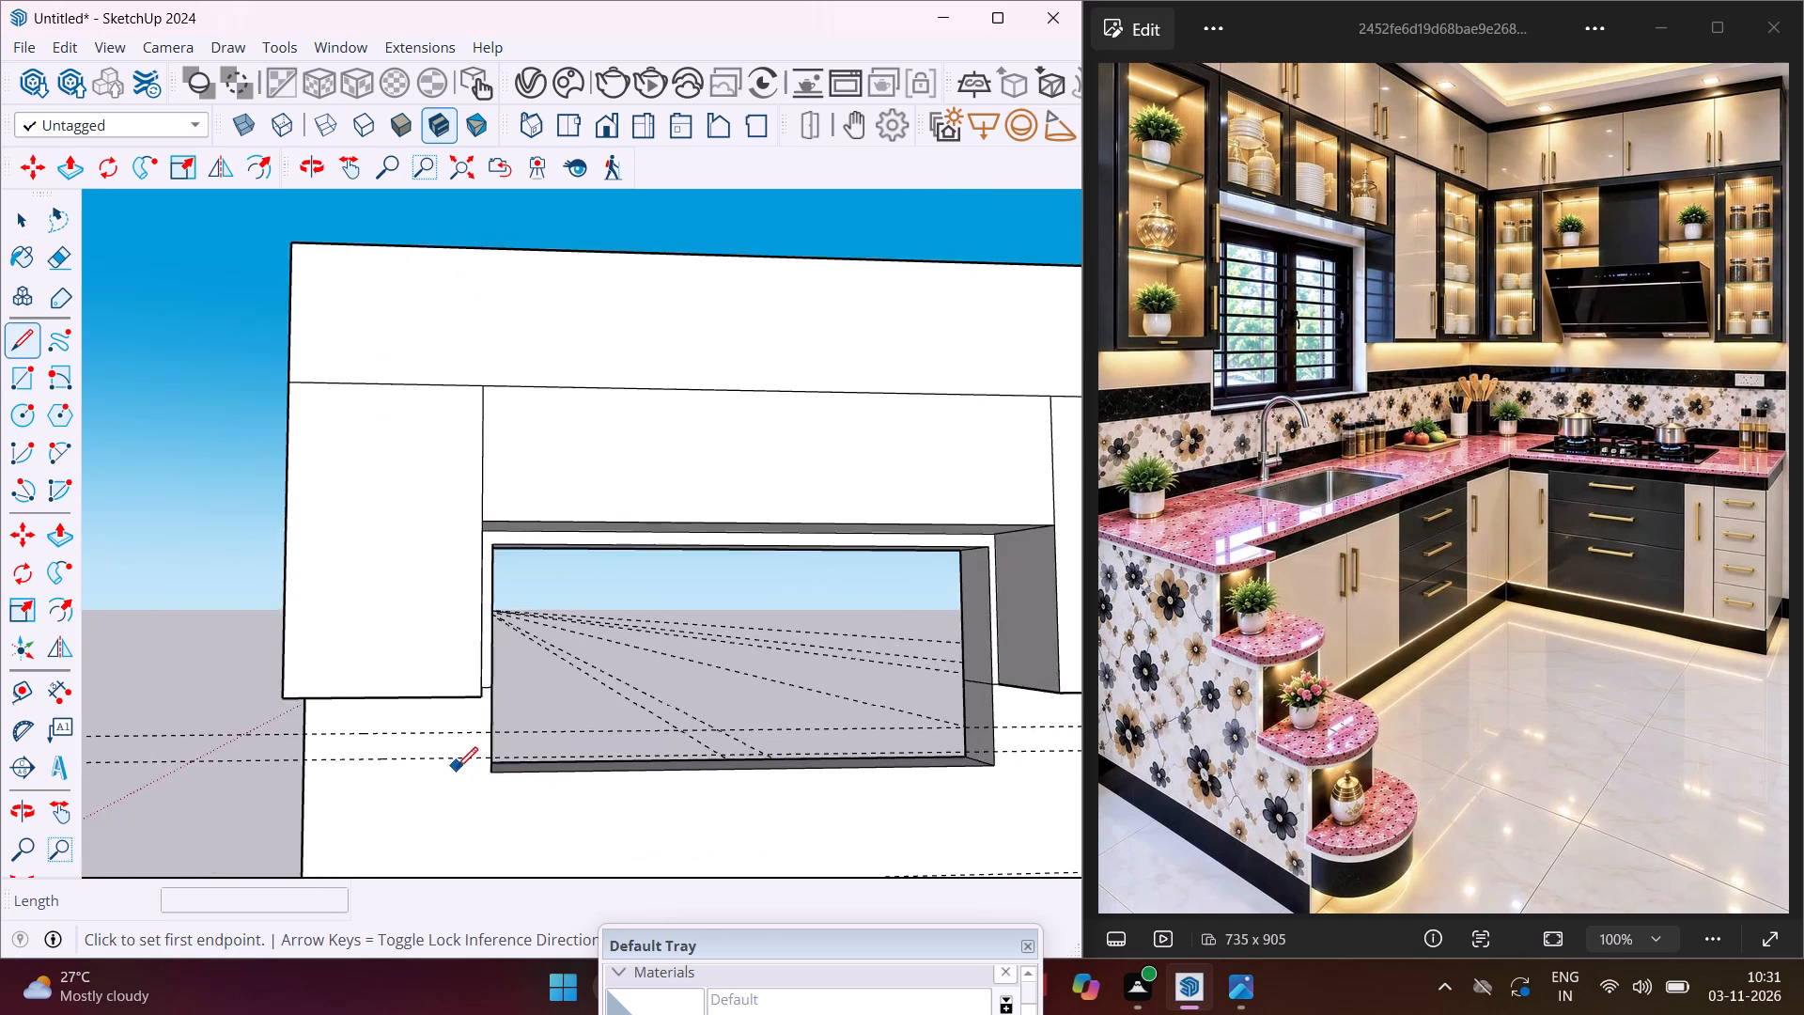
scroll(457, 768, "up", 5)
left_click(518, 751)
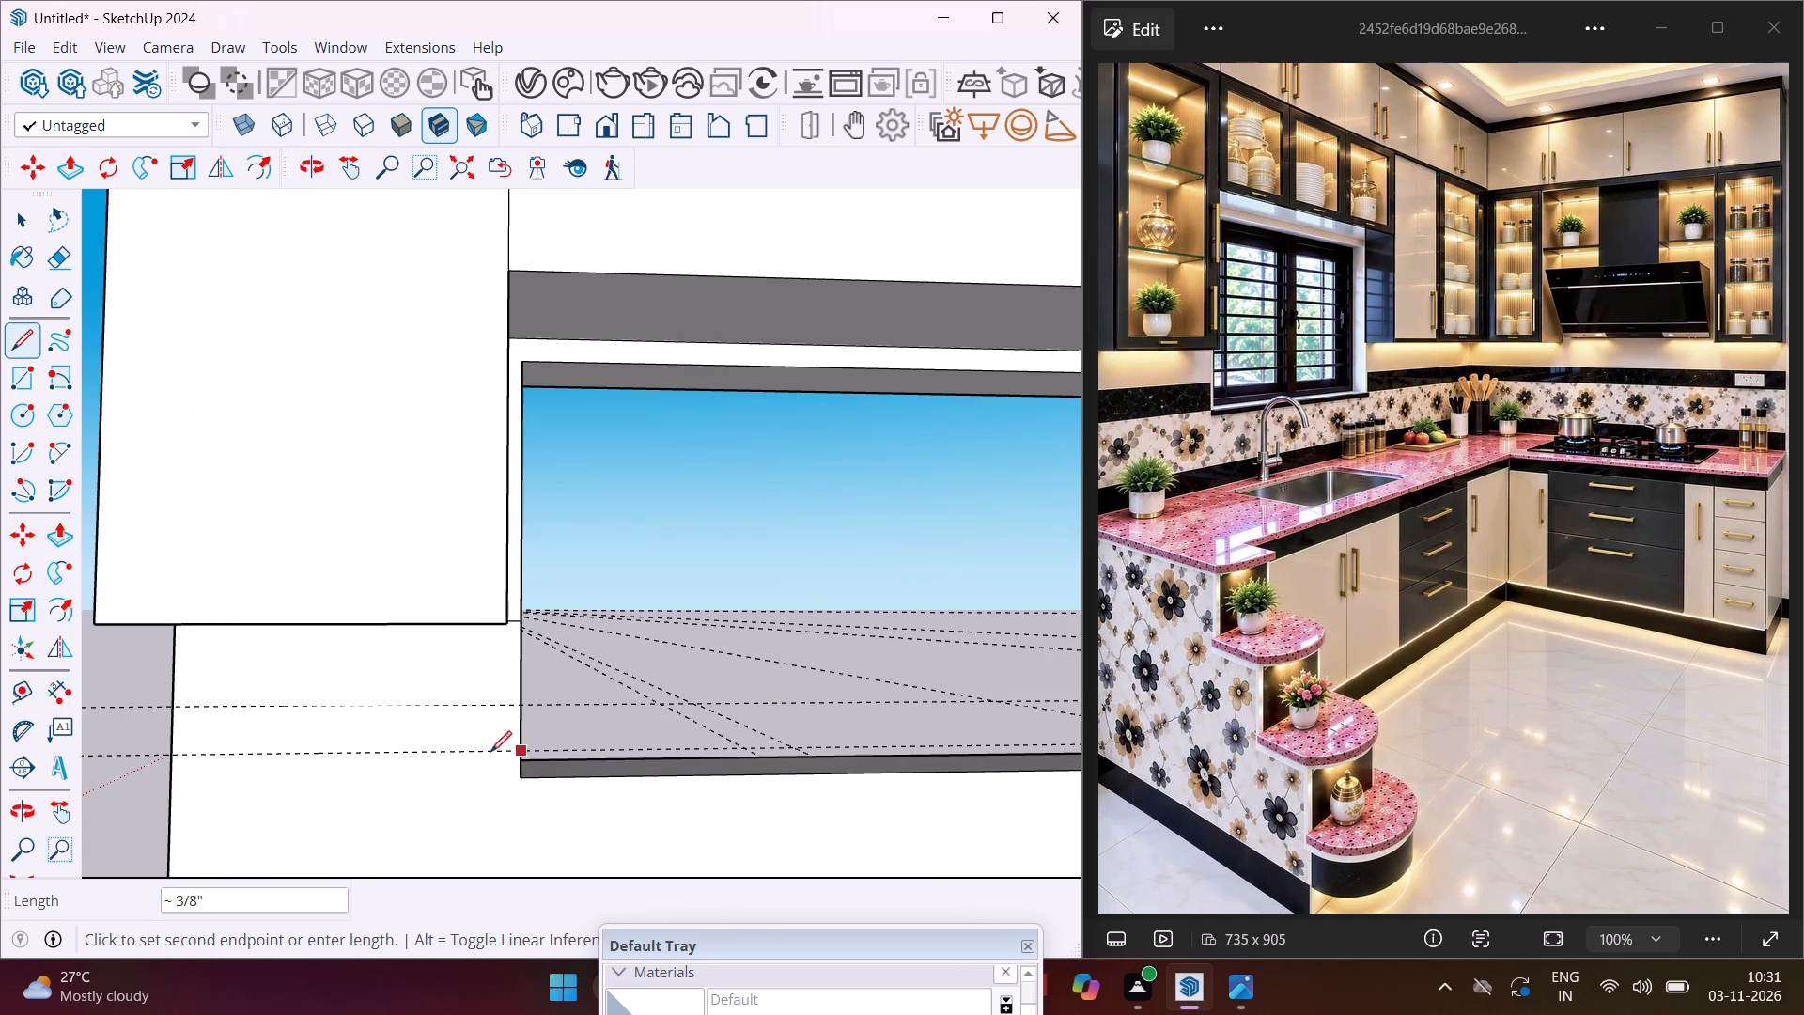
left_click(176, 754)
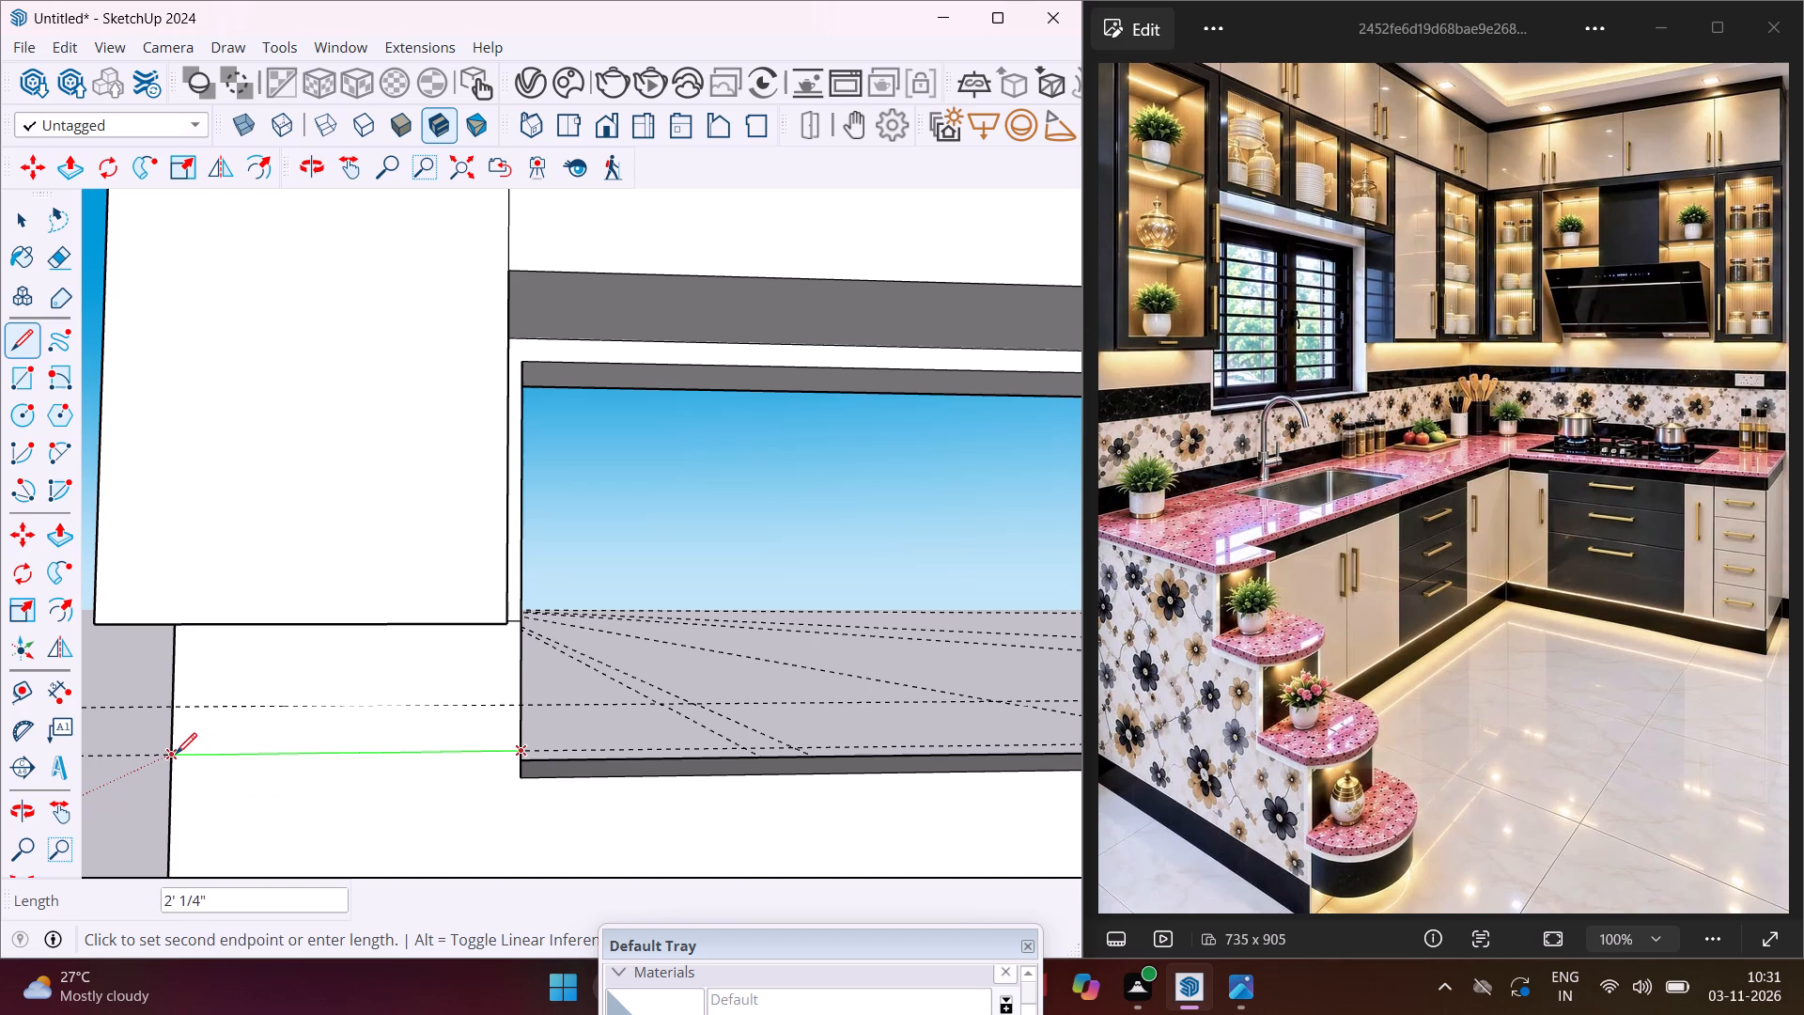
left_click(173, 711)
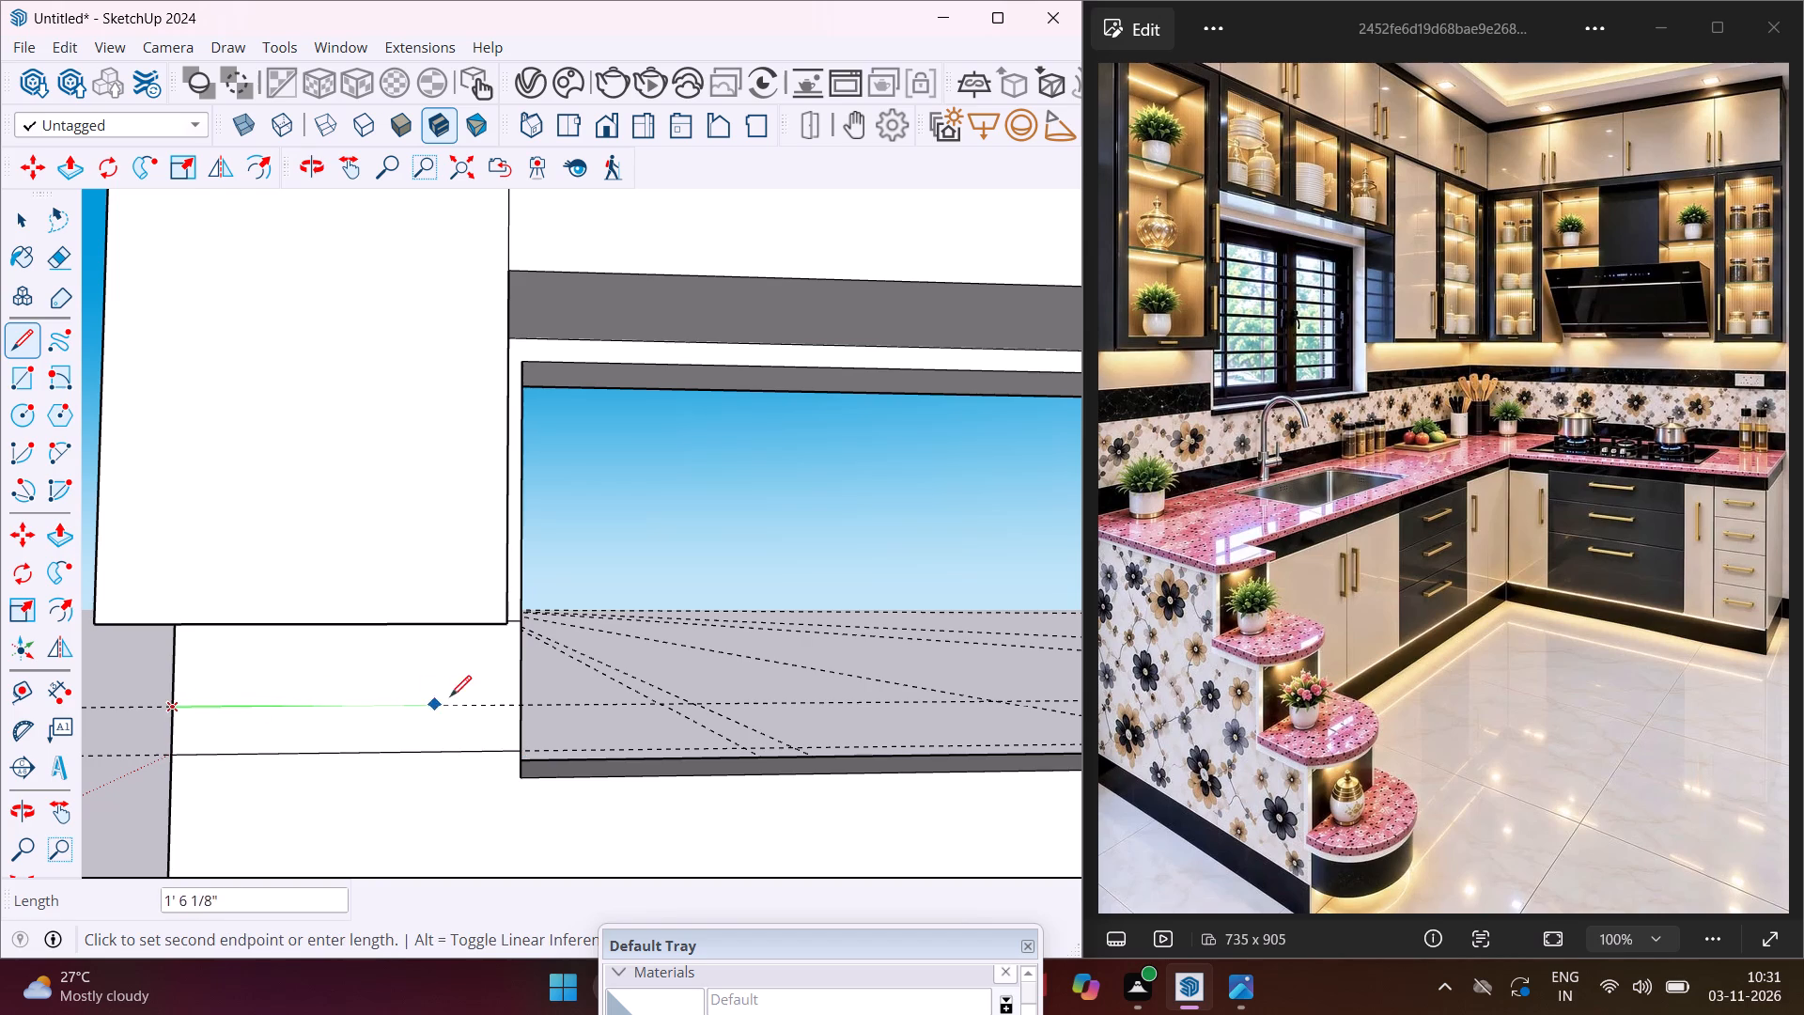
left_click(519, 703)
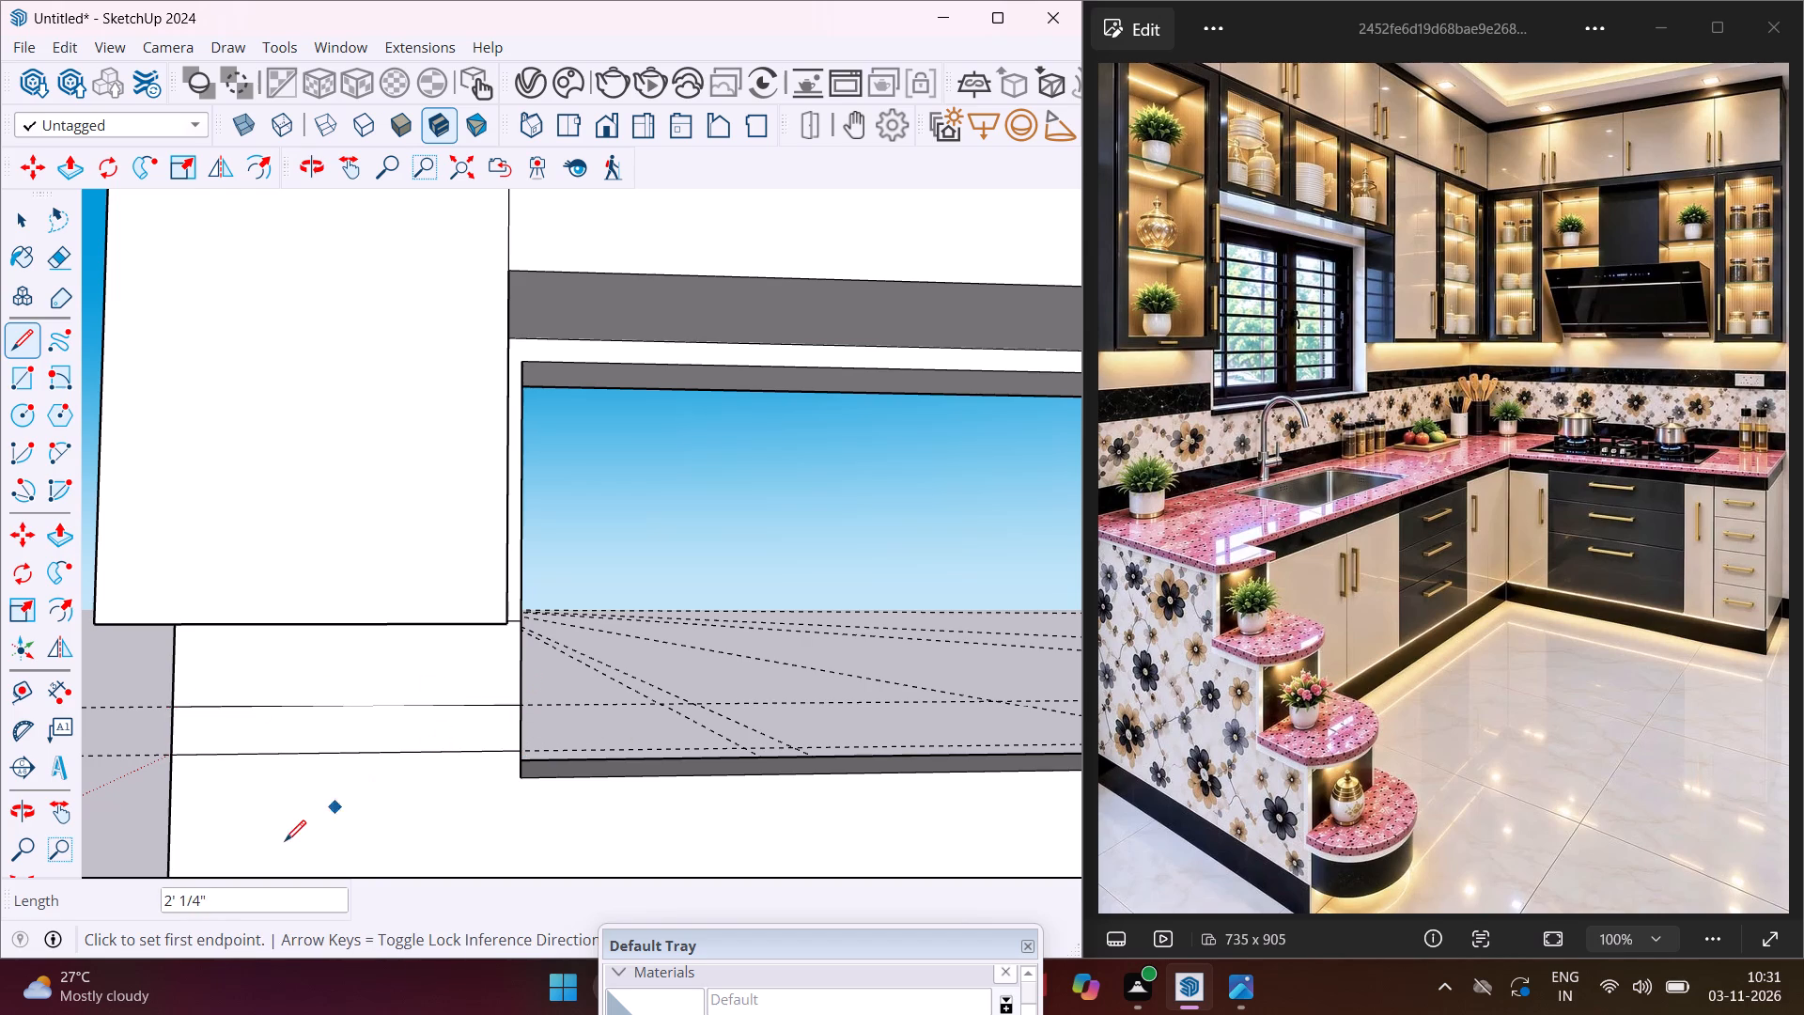
Draw a 6' 6" line along the topmost backsplash guide on the side wall, from the room corner to the window opening.
scroll(279, 844, "down", 10)
scroll(703, 797, "down", 4)
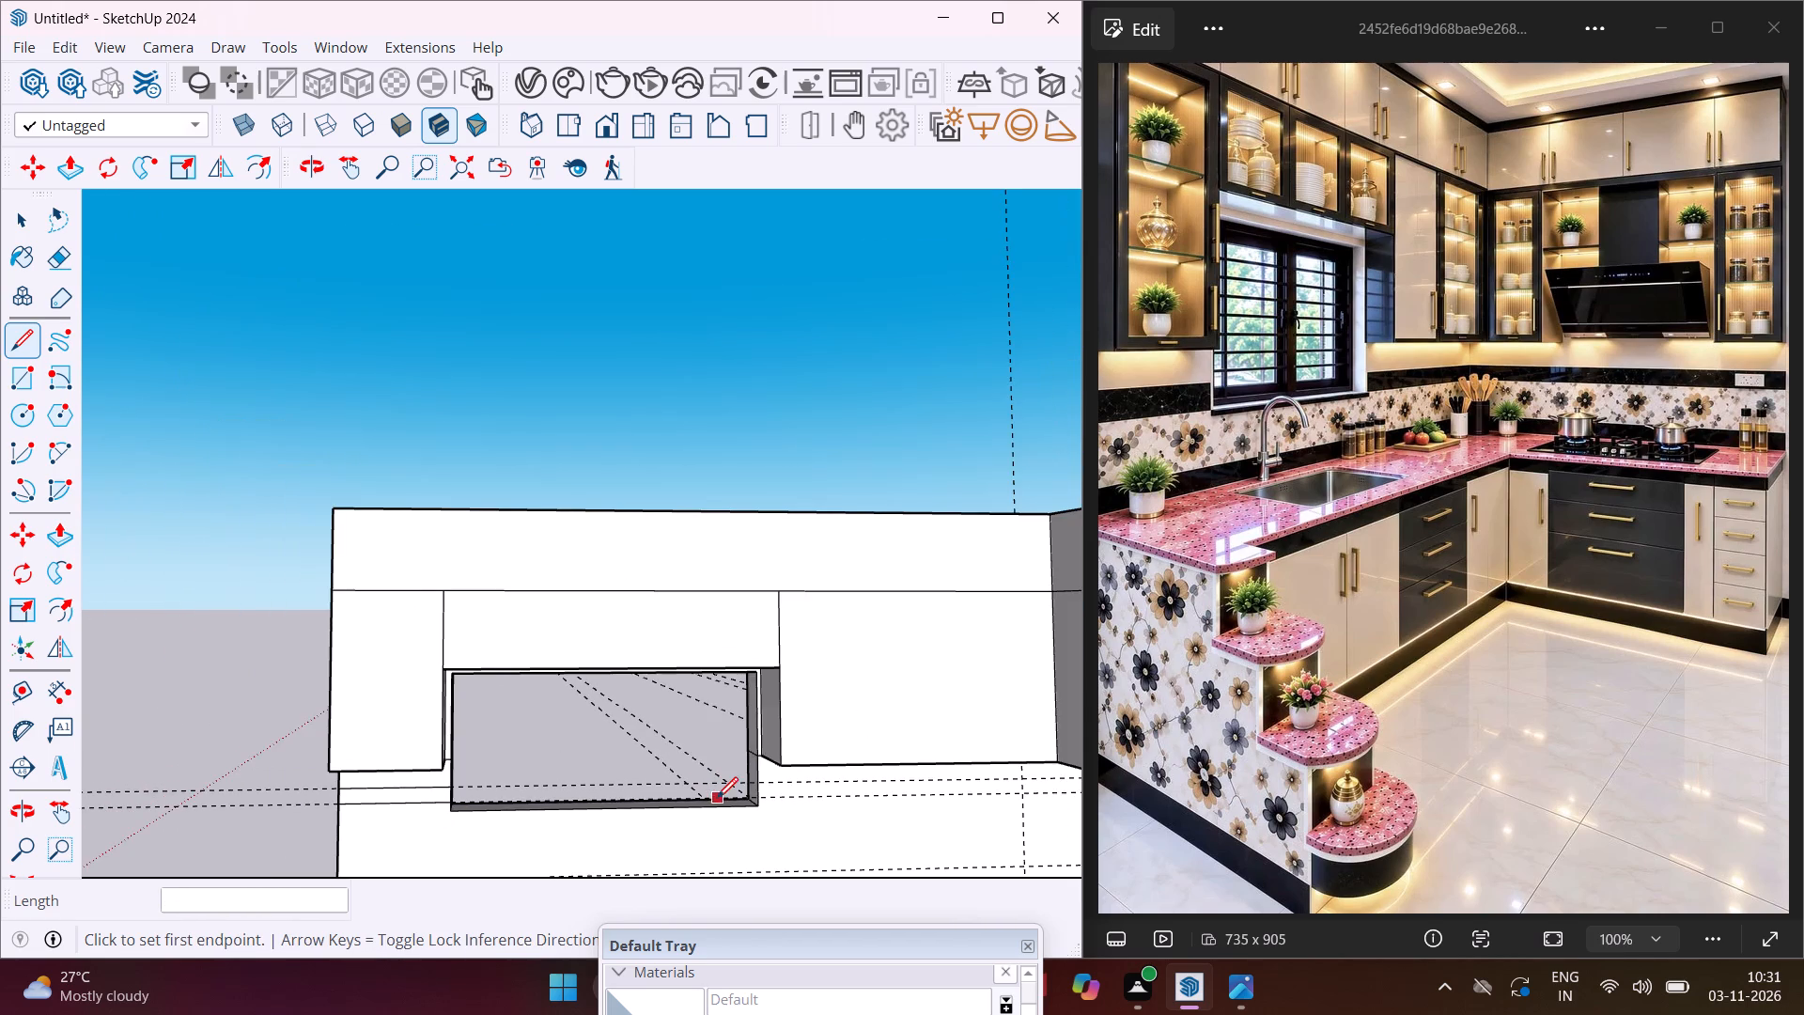
middle_click_drag(730, 798, 935, 774)
scroll(949, 773, "up", 4)
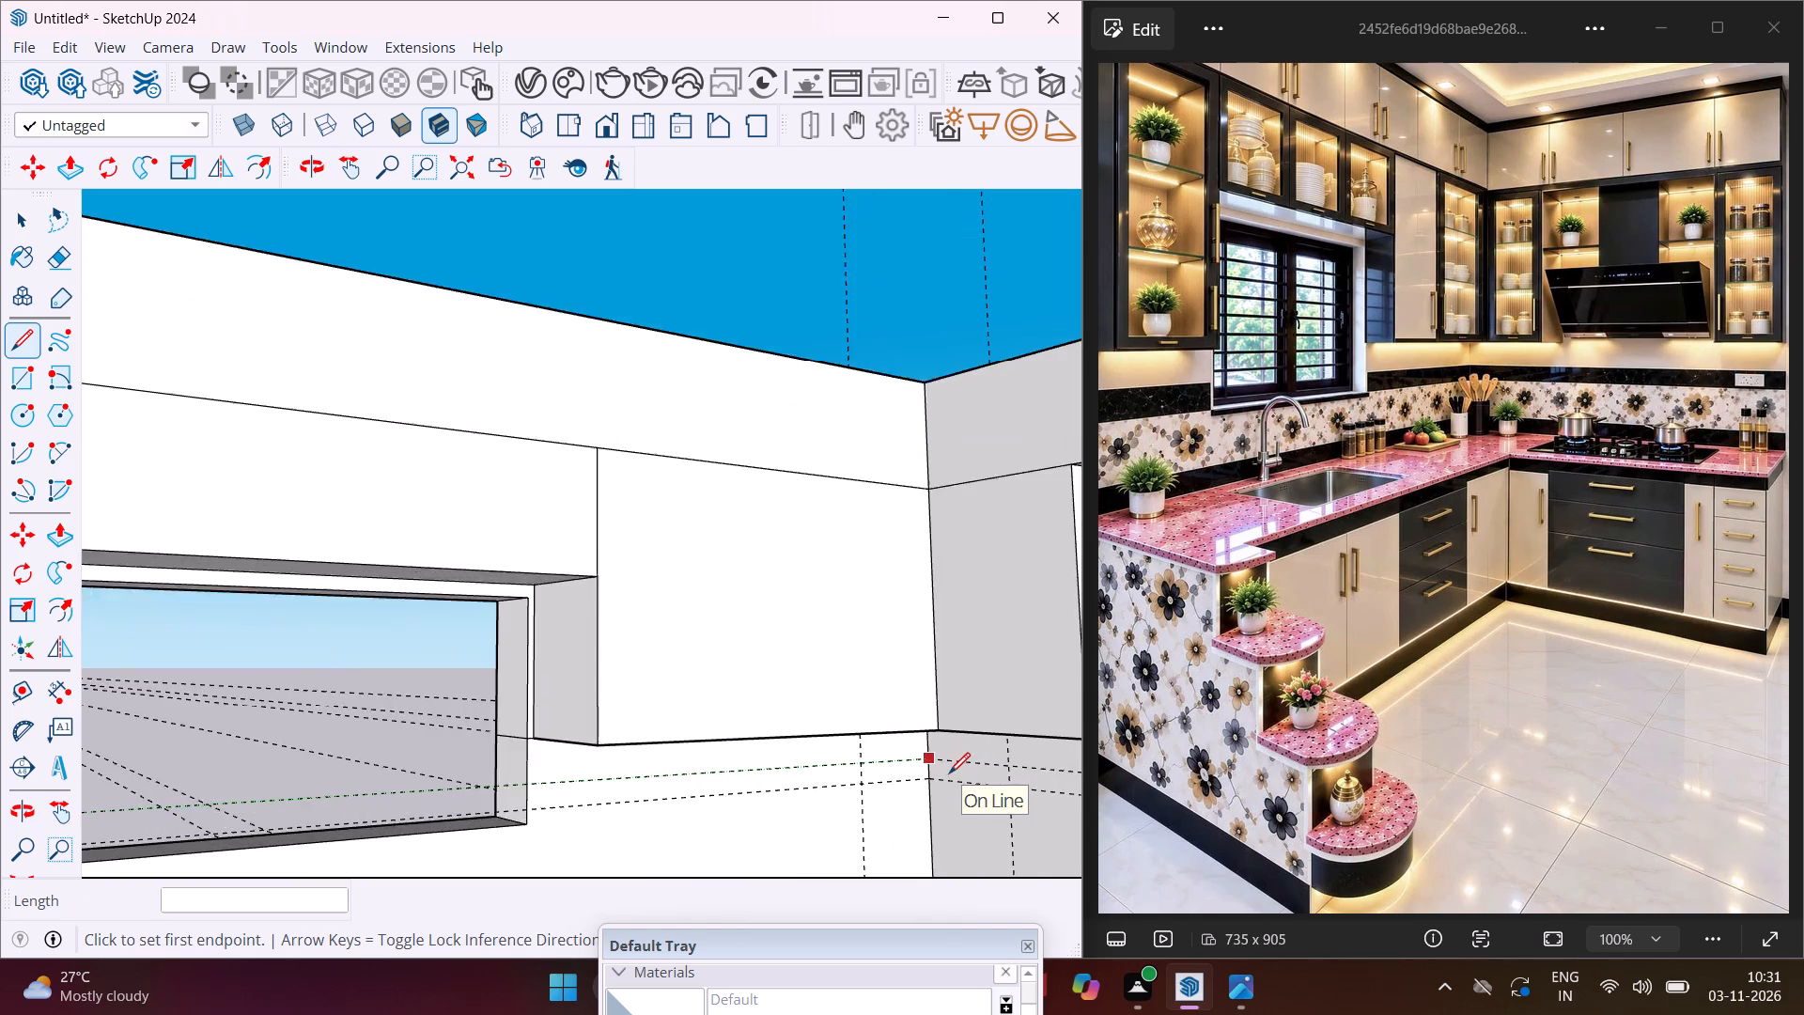
scroll(949, 773, "up", 4)
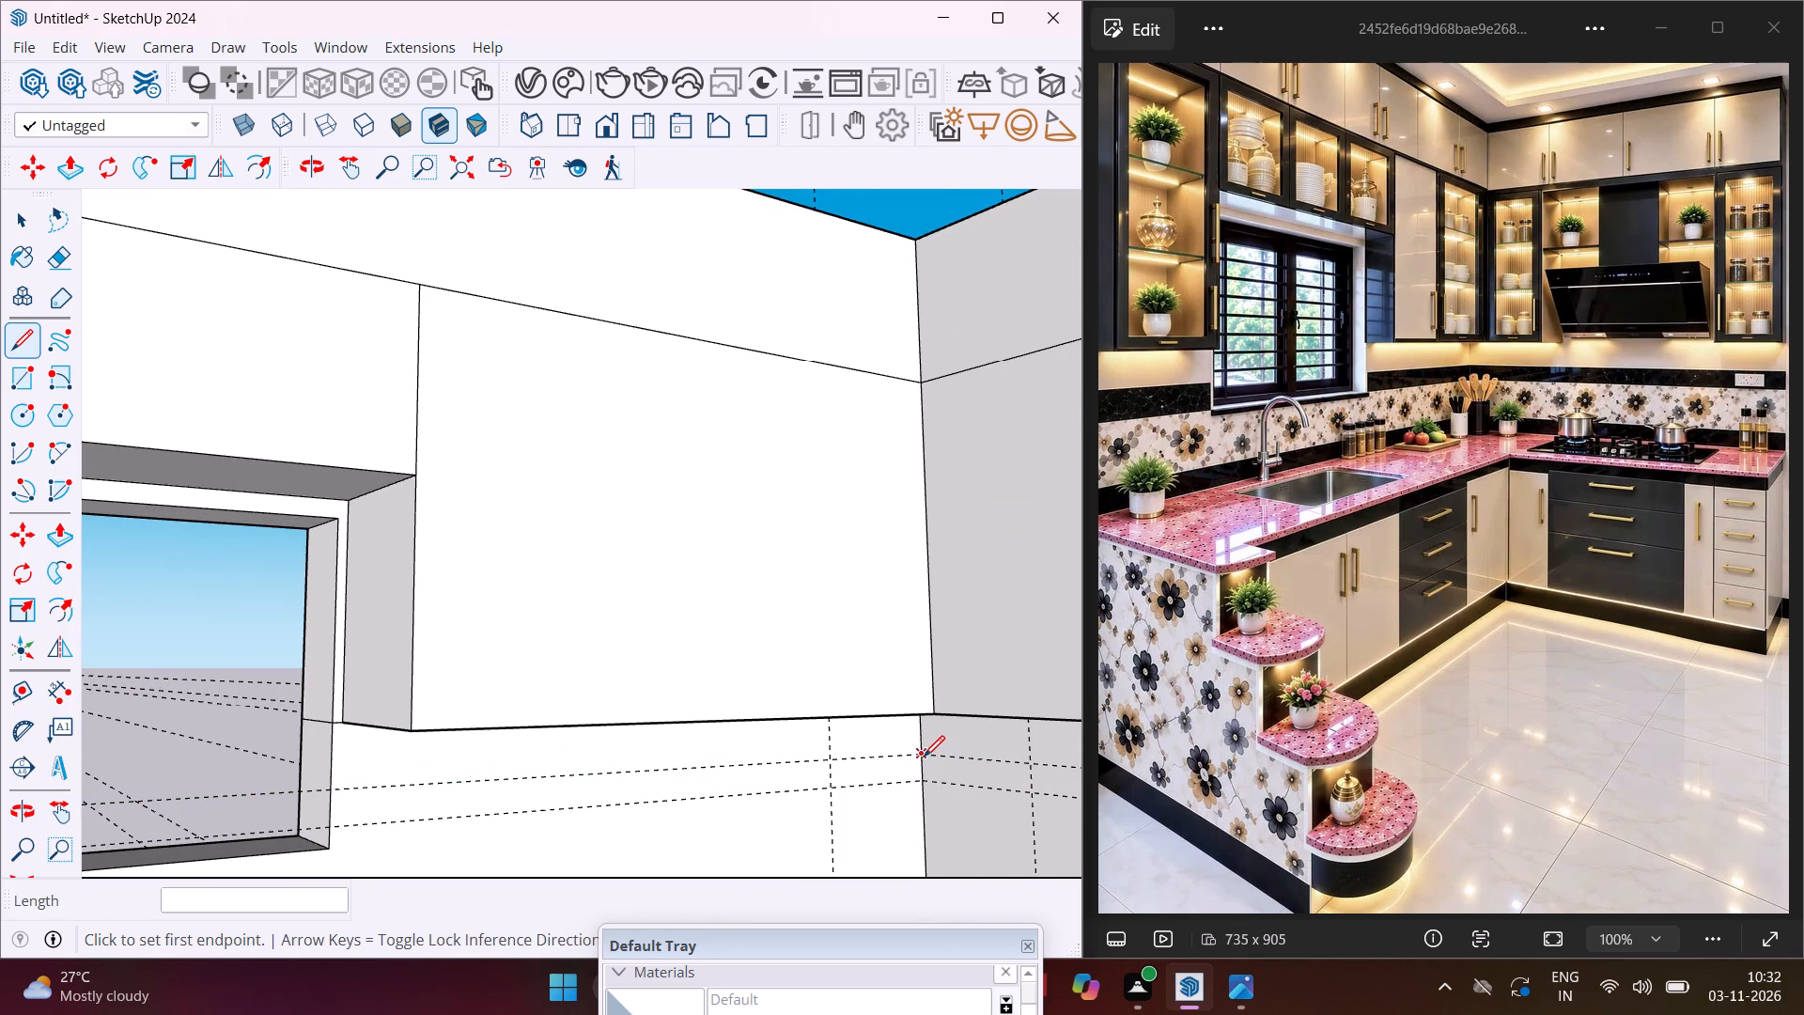
left_click(922, 757)
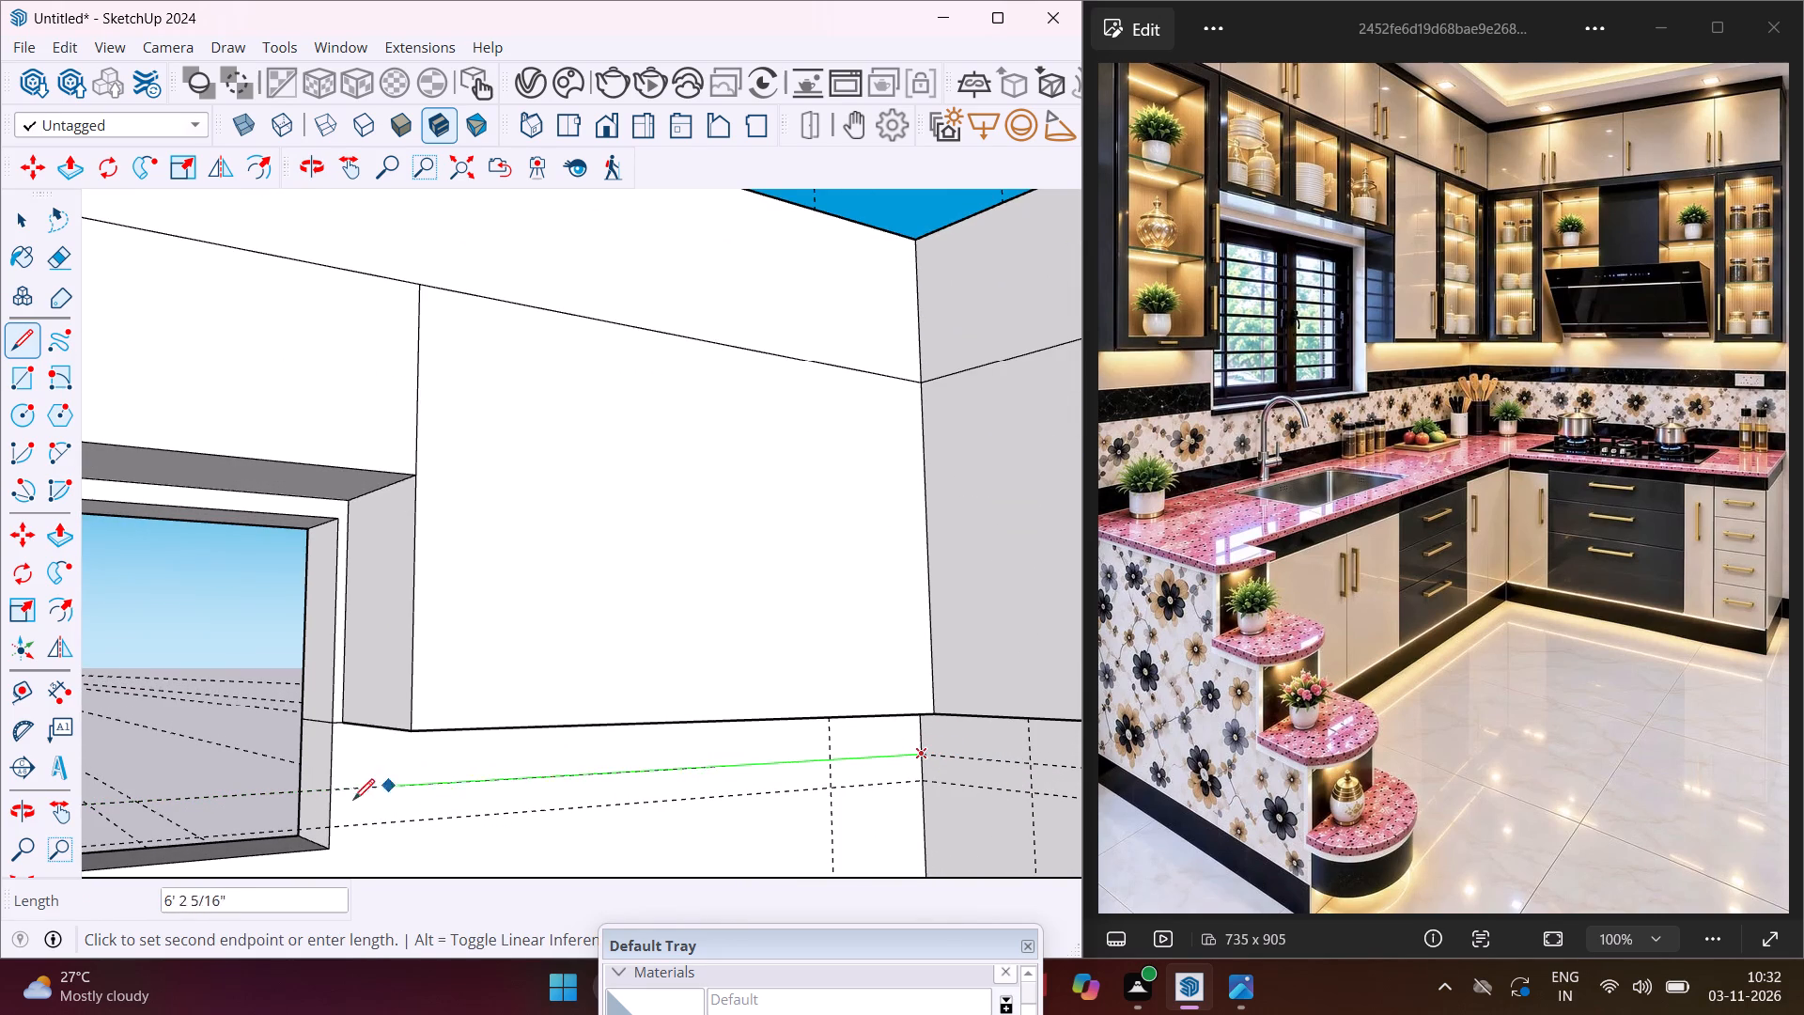
left_click(328, 797)
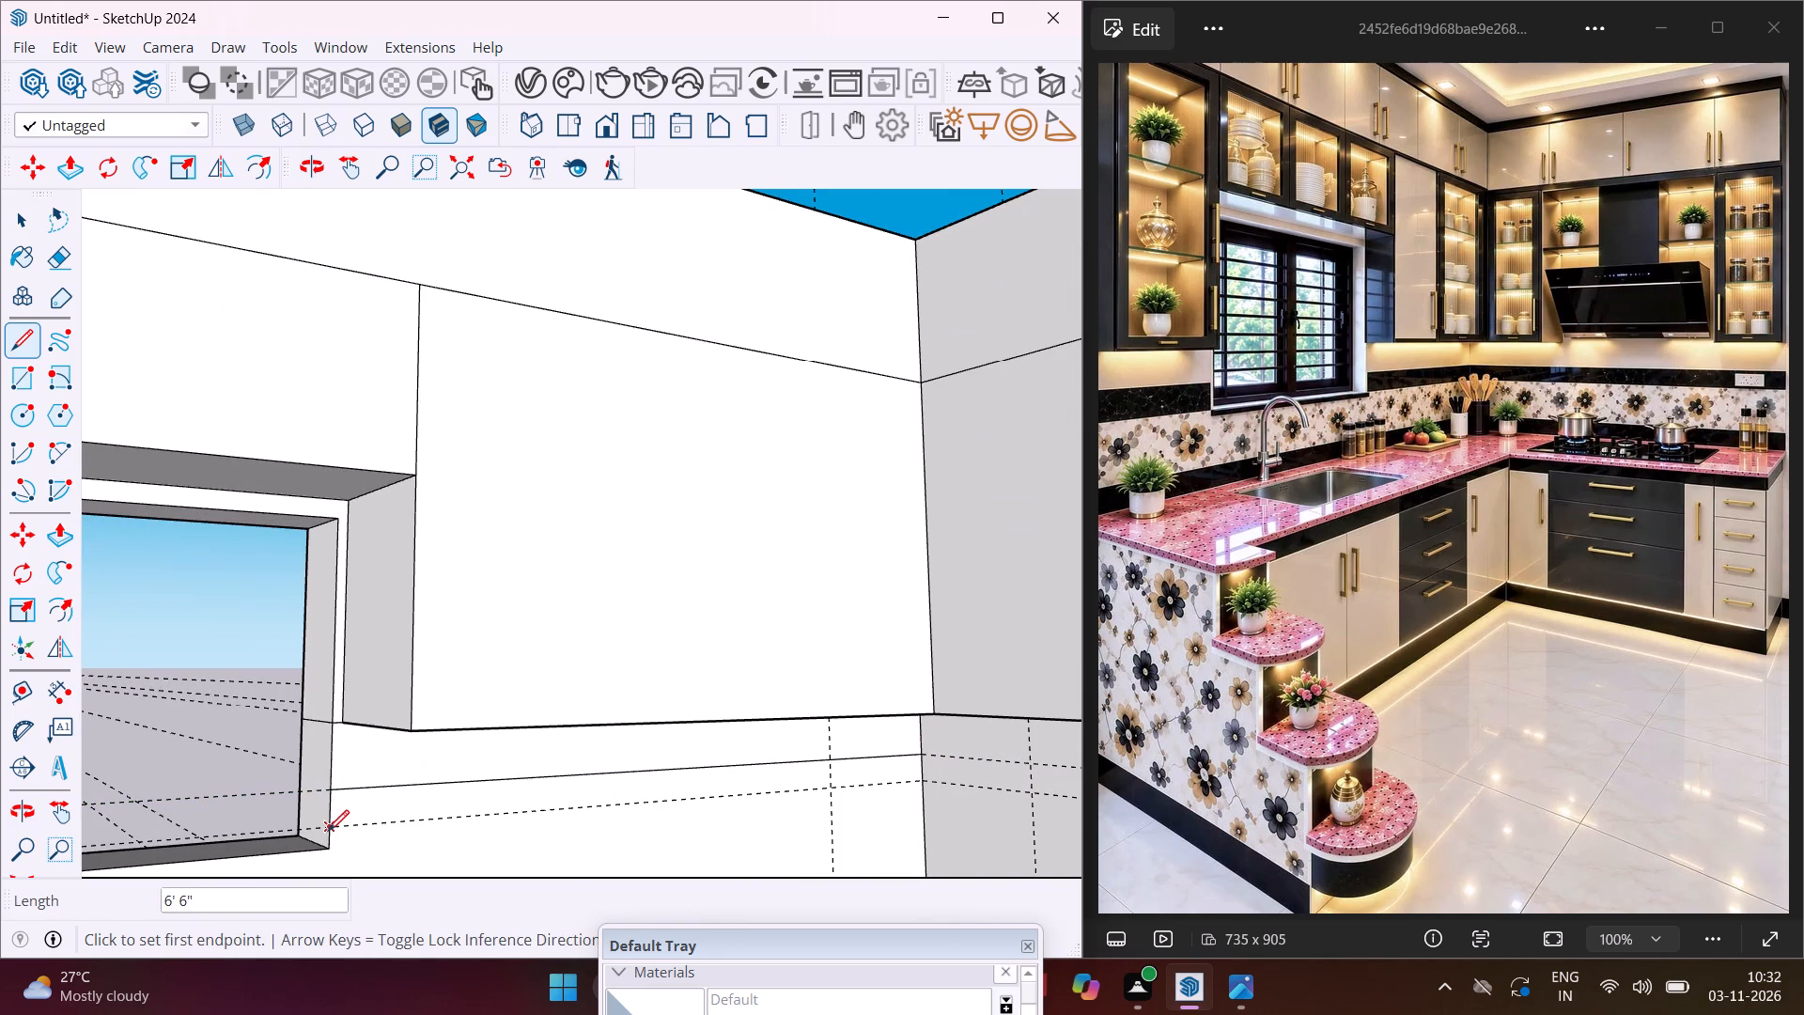
Draw a line along the second backsplash guide on the side wall, from the window opening to the room corner.
left_click(328, 831)
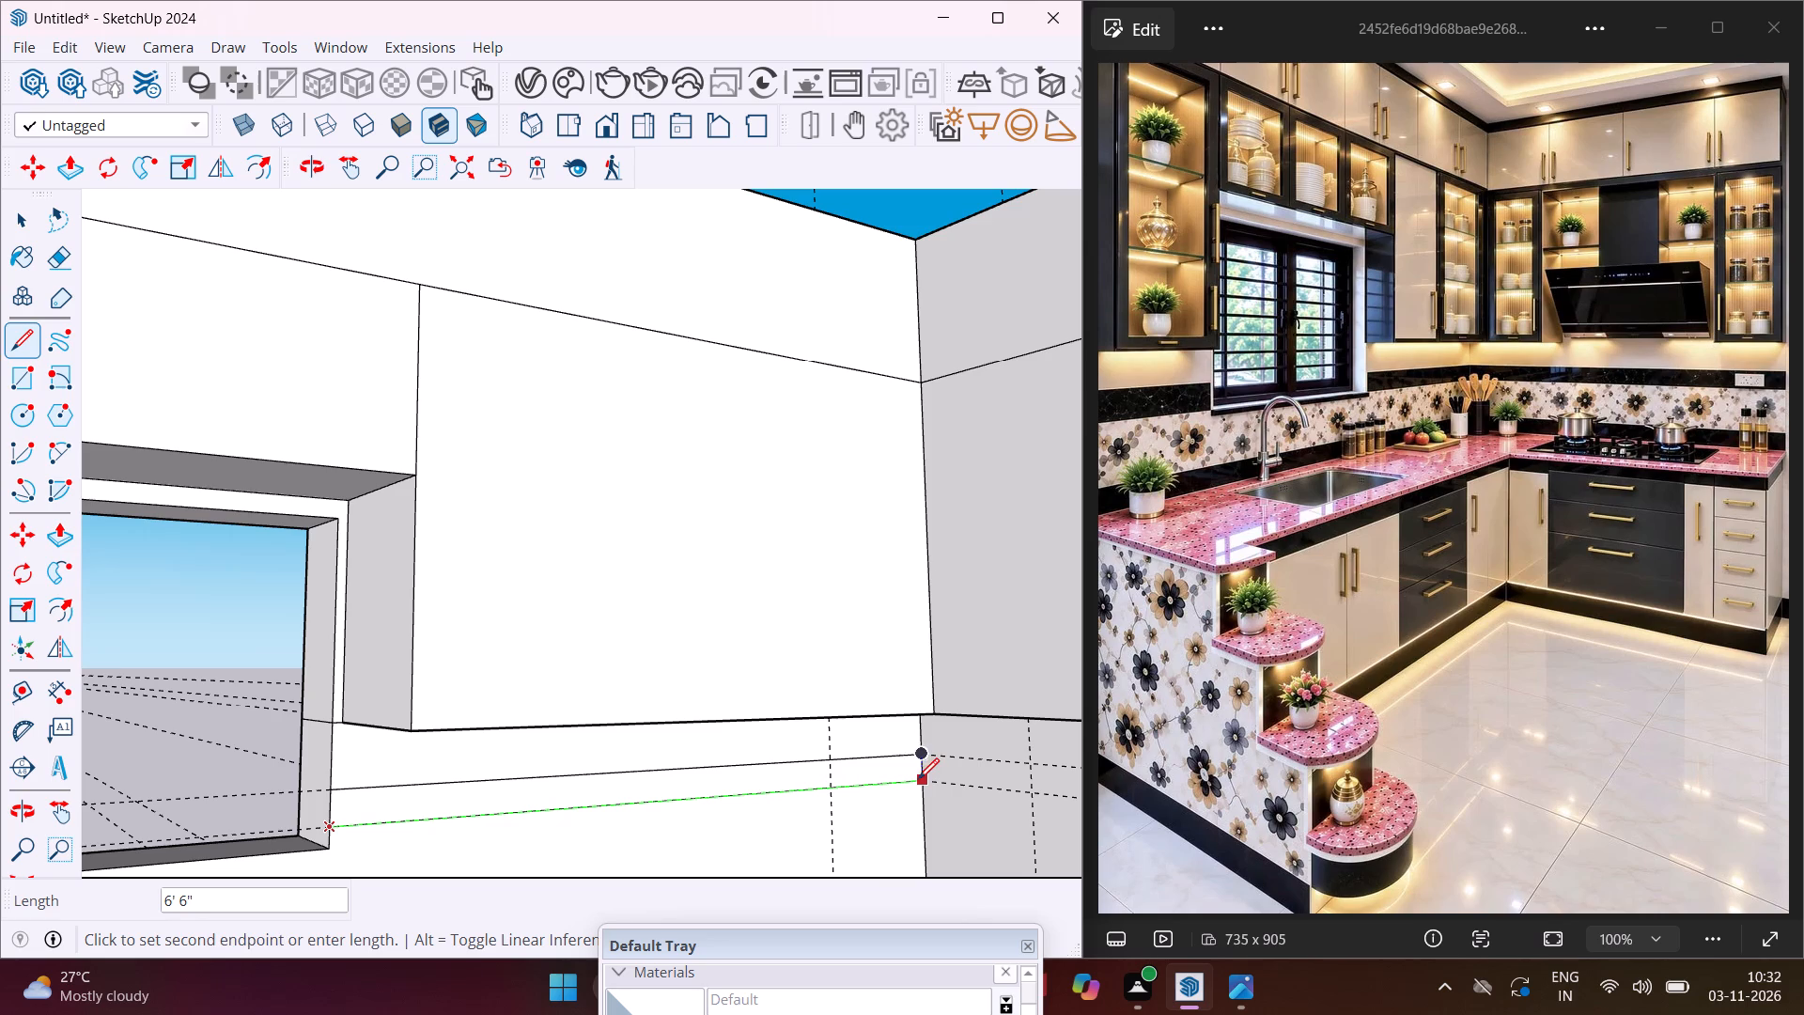
left_click(923, 780)
Draw a line along the topmost backsplash guide on the back wall, from the vertical end guide to the room corner.
scroll(357, 804, "down", 5)
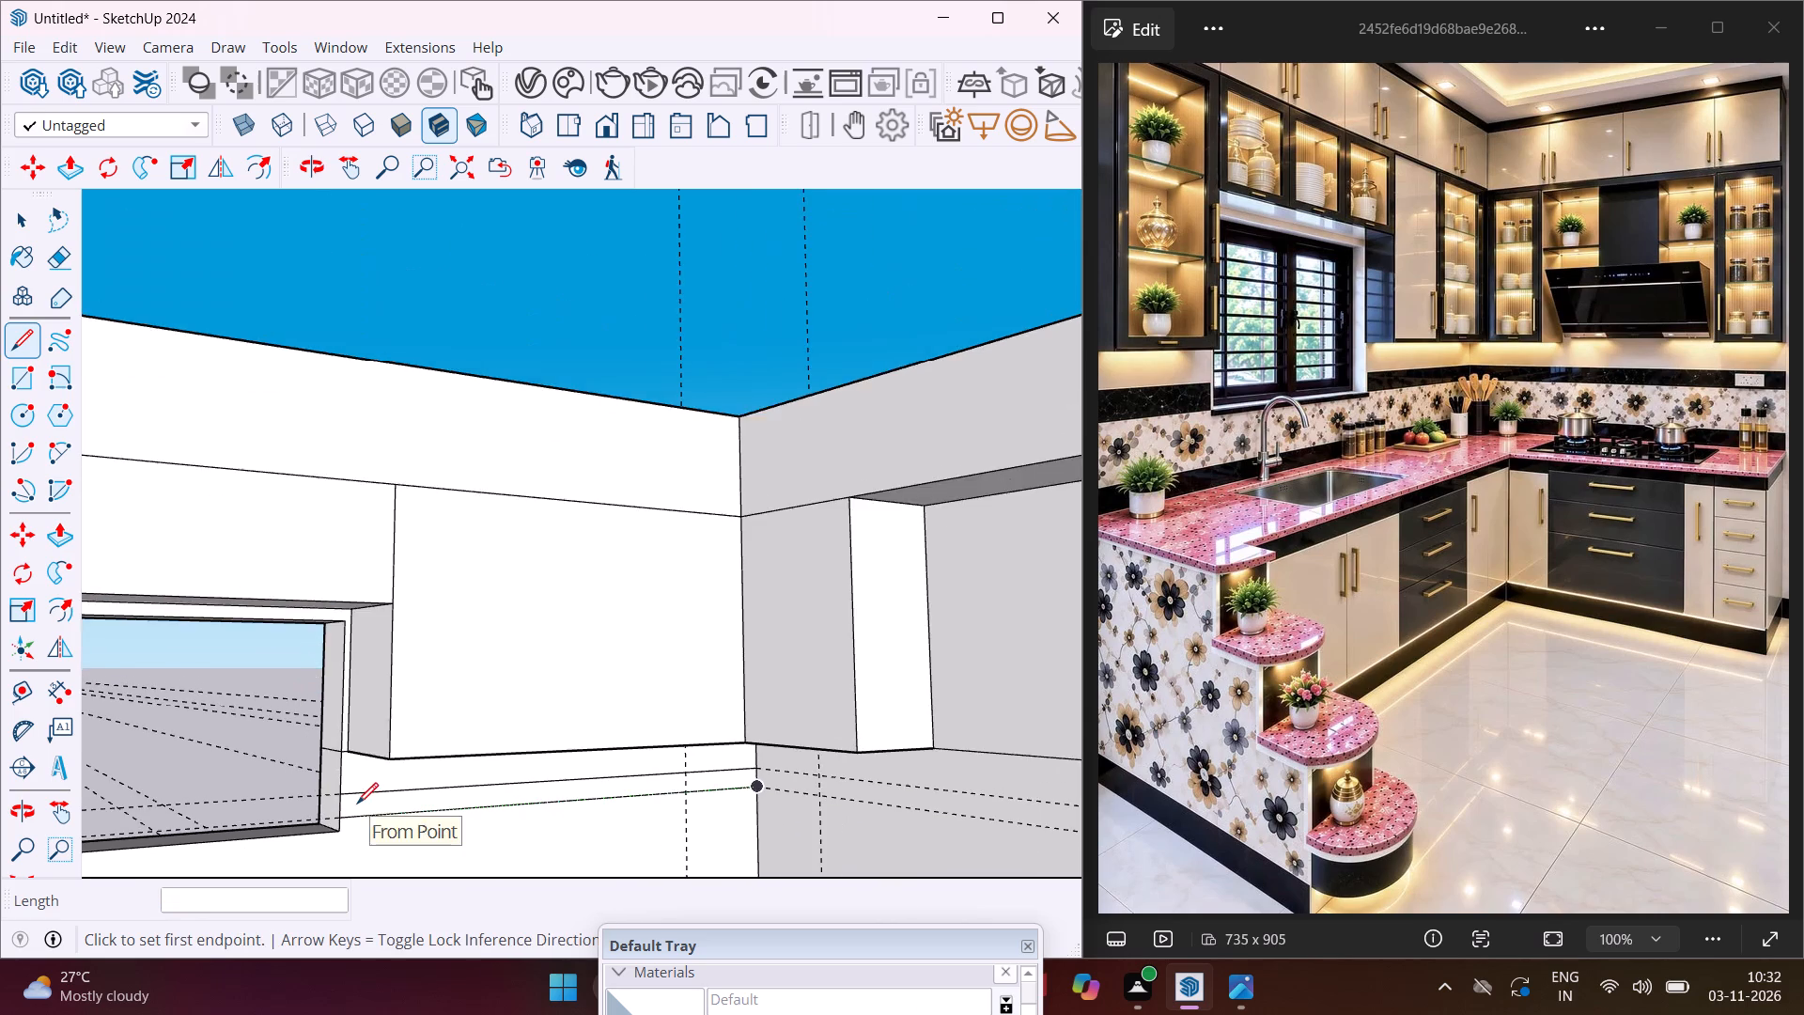
scroll(357, 804, "down", 5)
middle_click_drag(398, 804, 660, 774)
scroll(1007, 797, "up", 2)
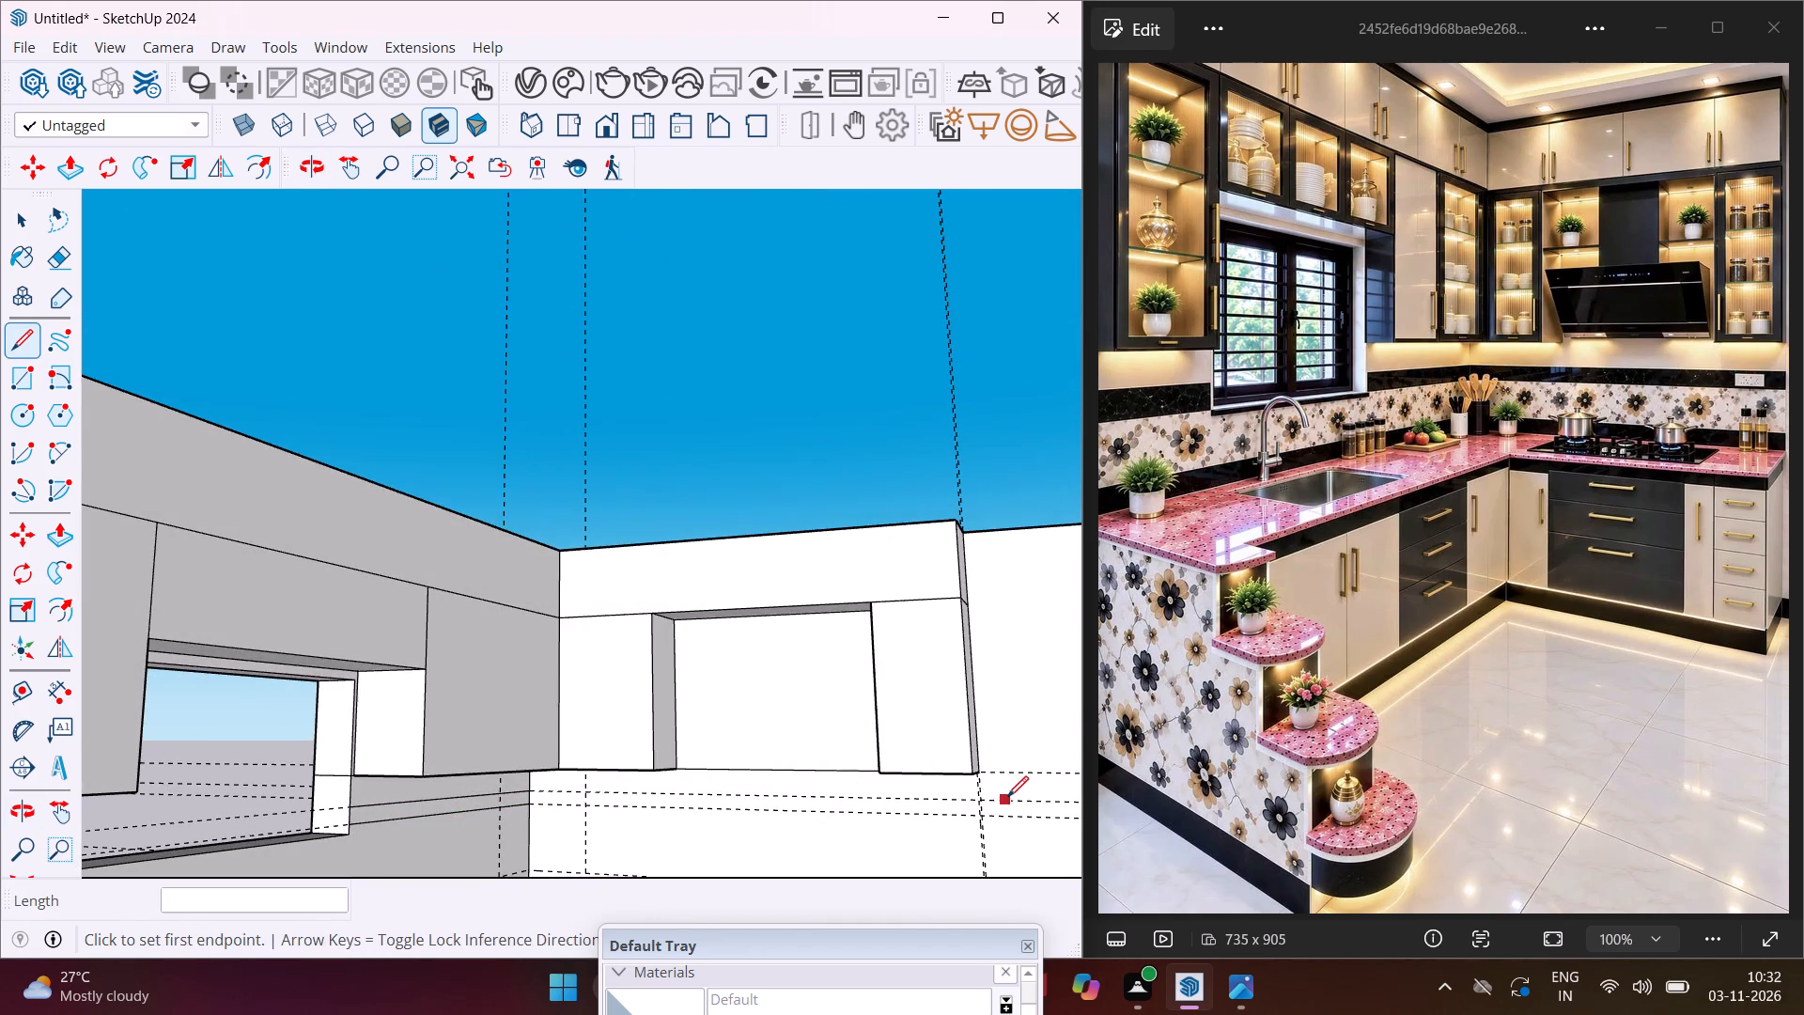
scroll(1007, 797, "up", 4)
middle_click_drag(948, 791, 975, 728)
scroll(995, 738, "up", 4)
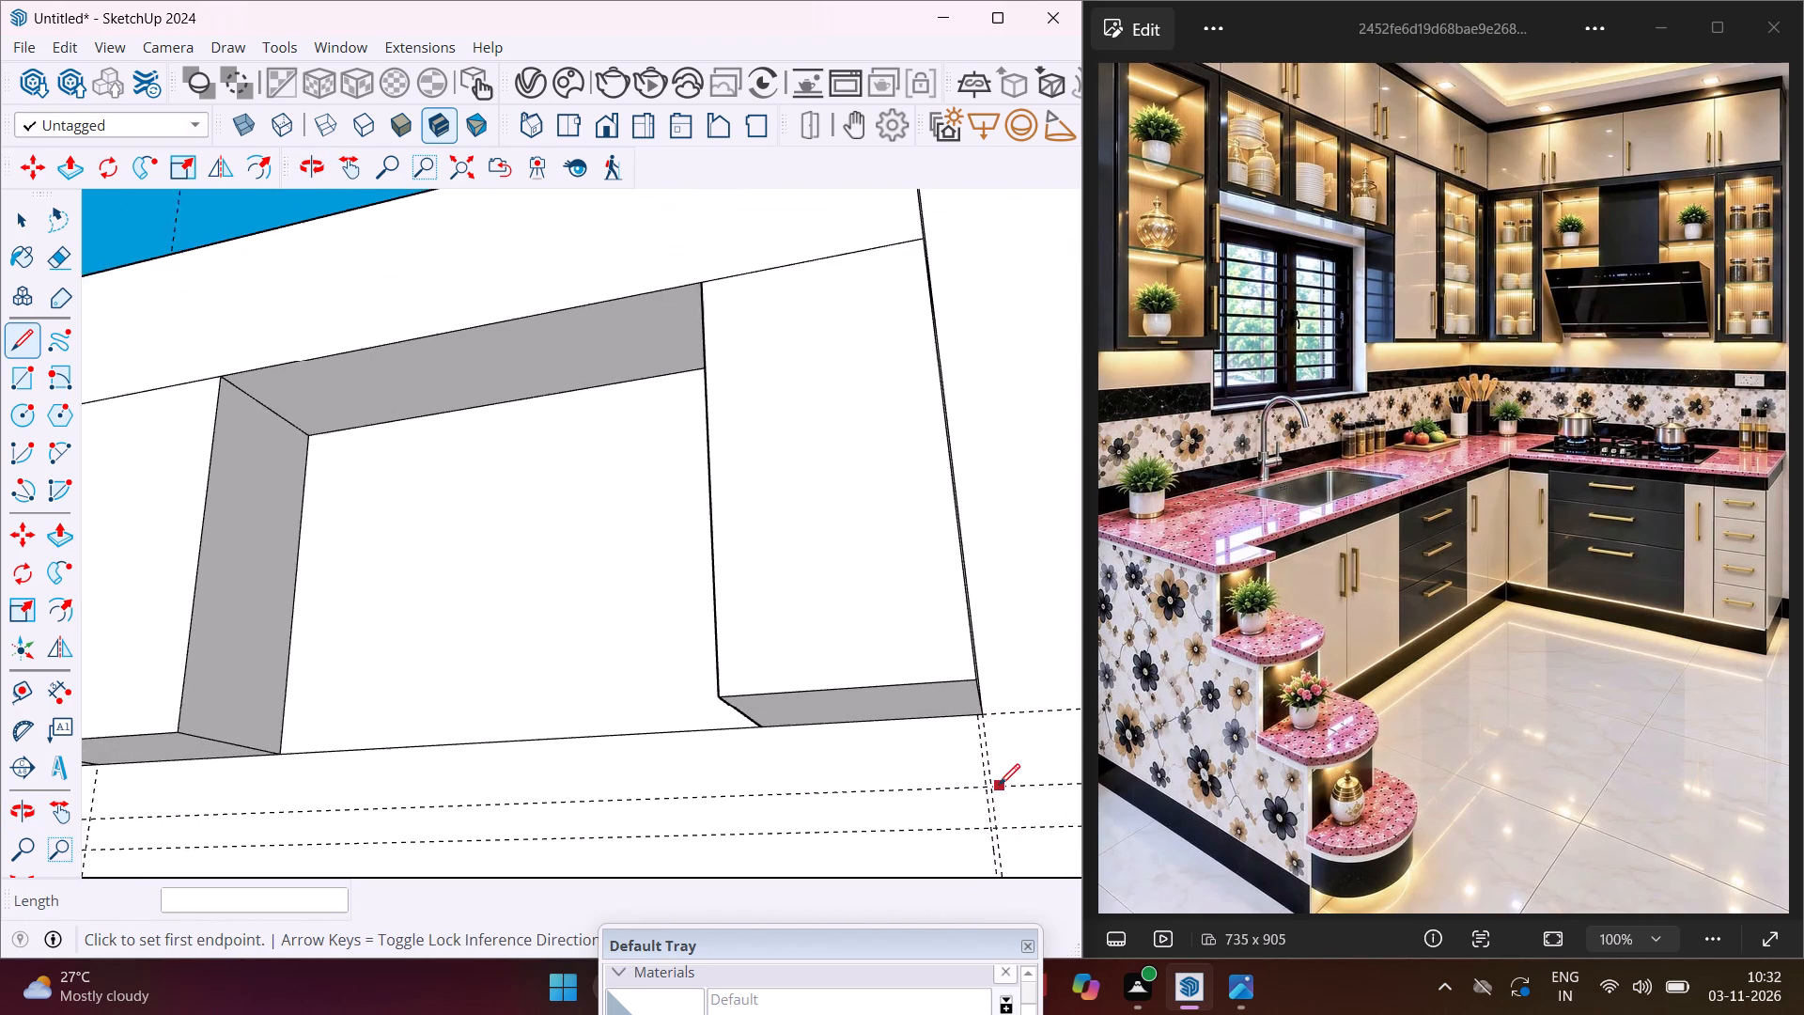
scroll(999, 785, "up", 1)
left_click(991, 791)
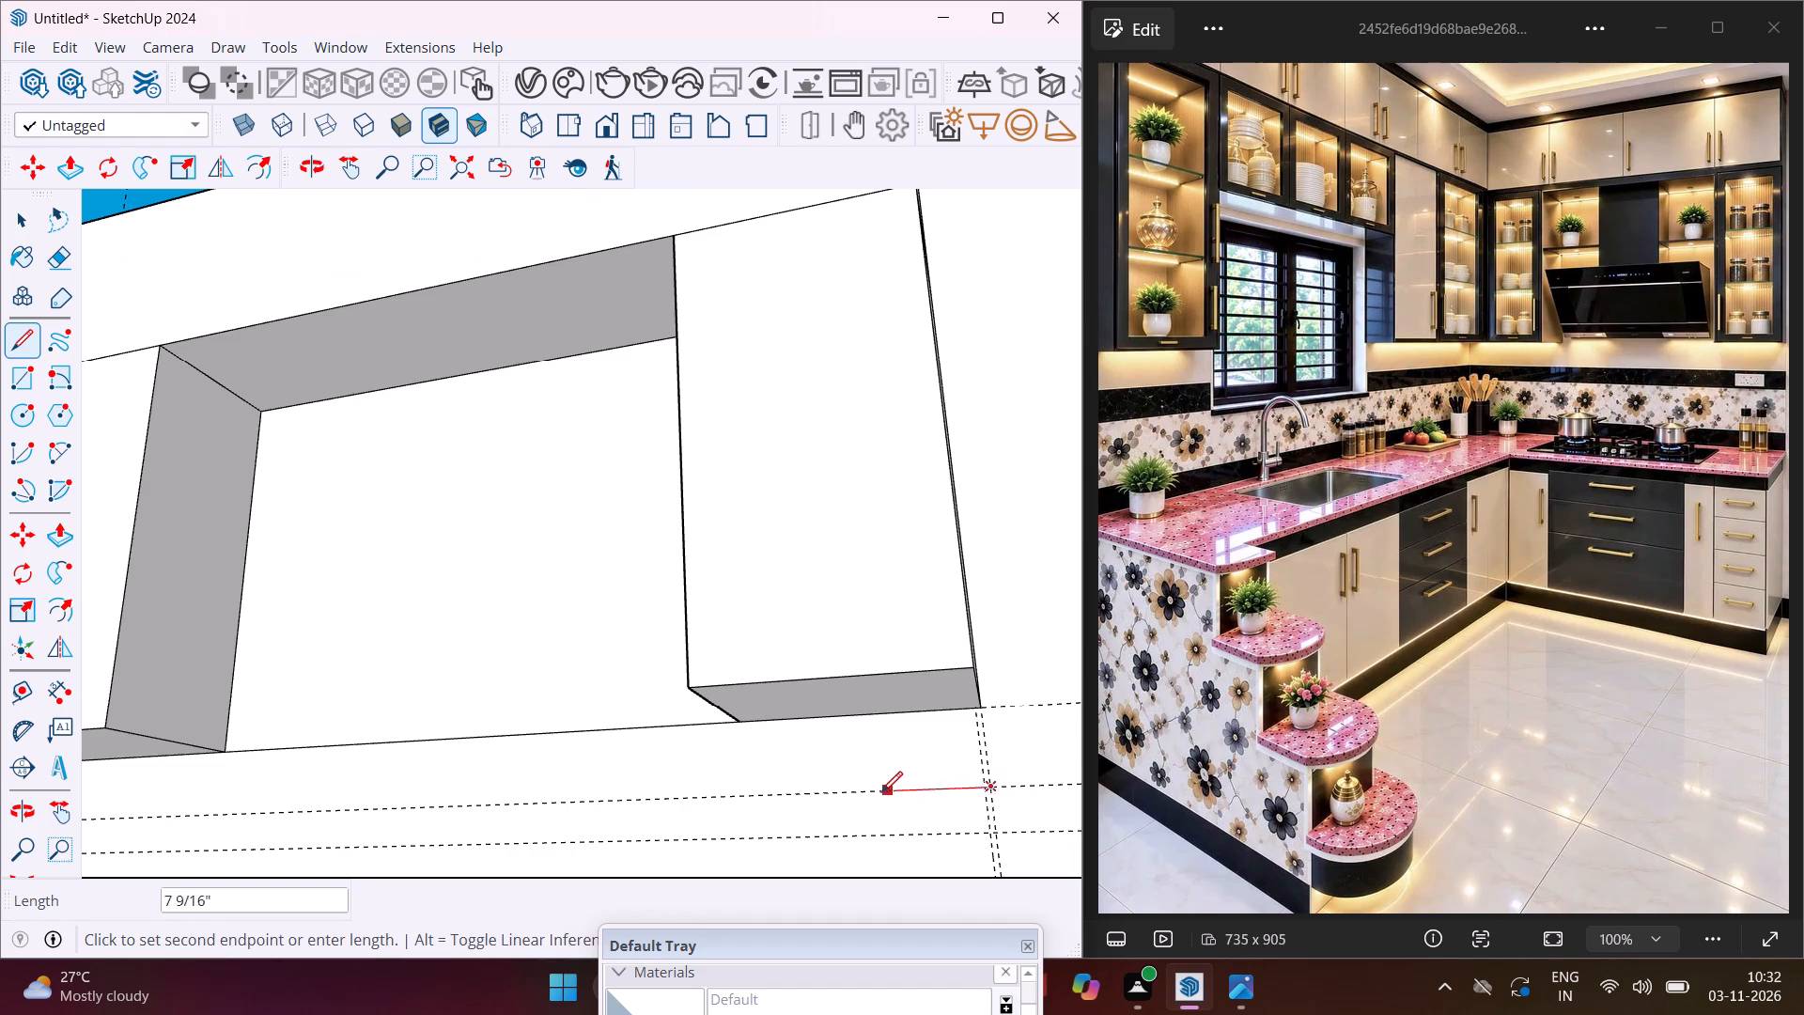
scroll(881, 792, "down", 6)
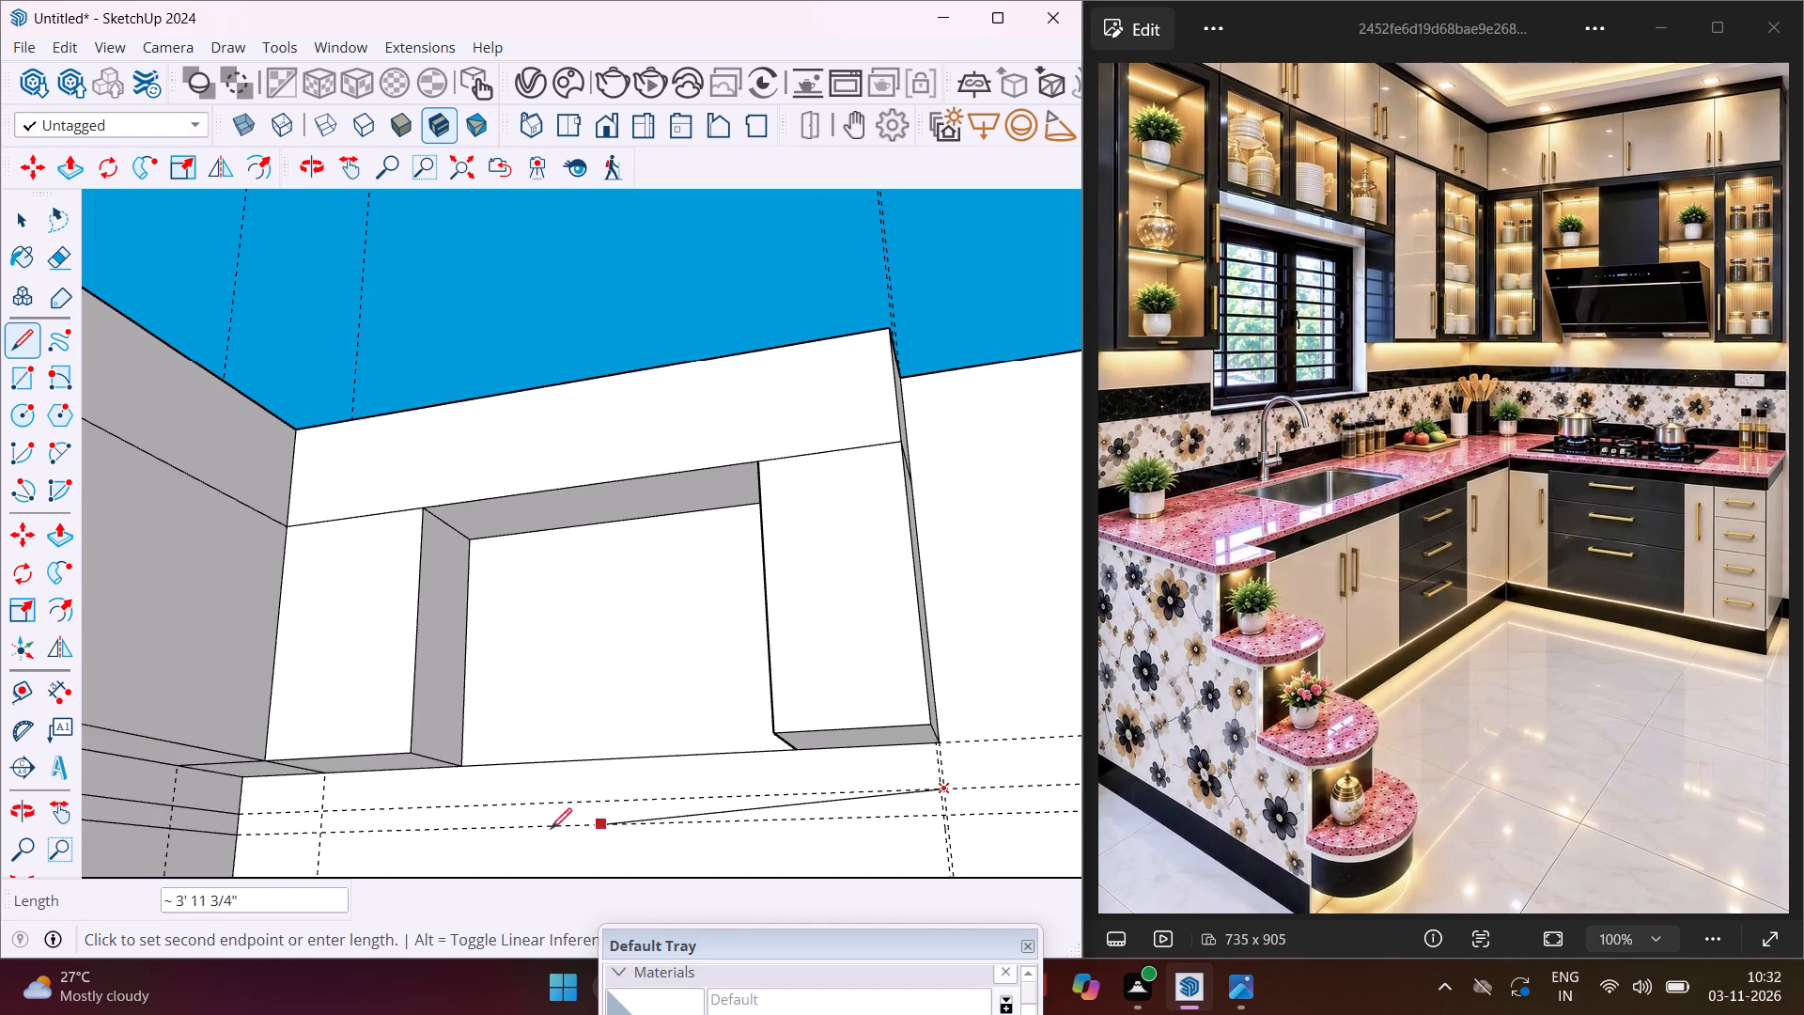
left_click(239, 817)
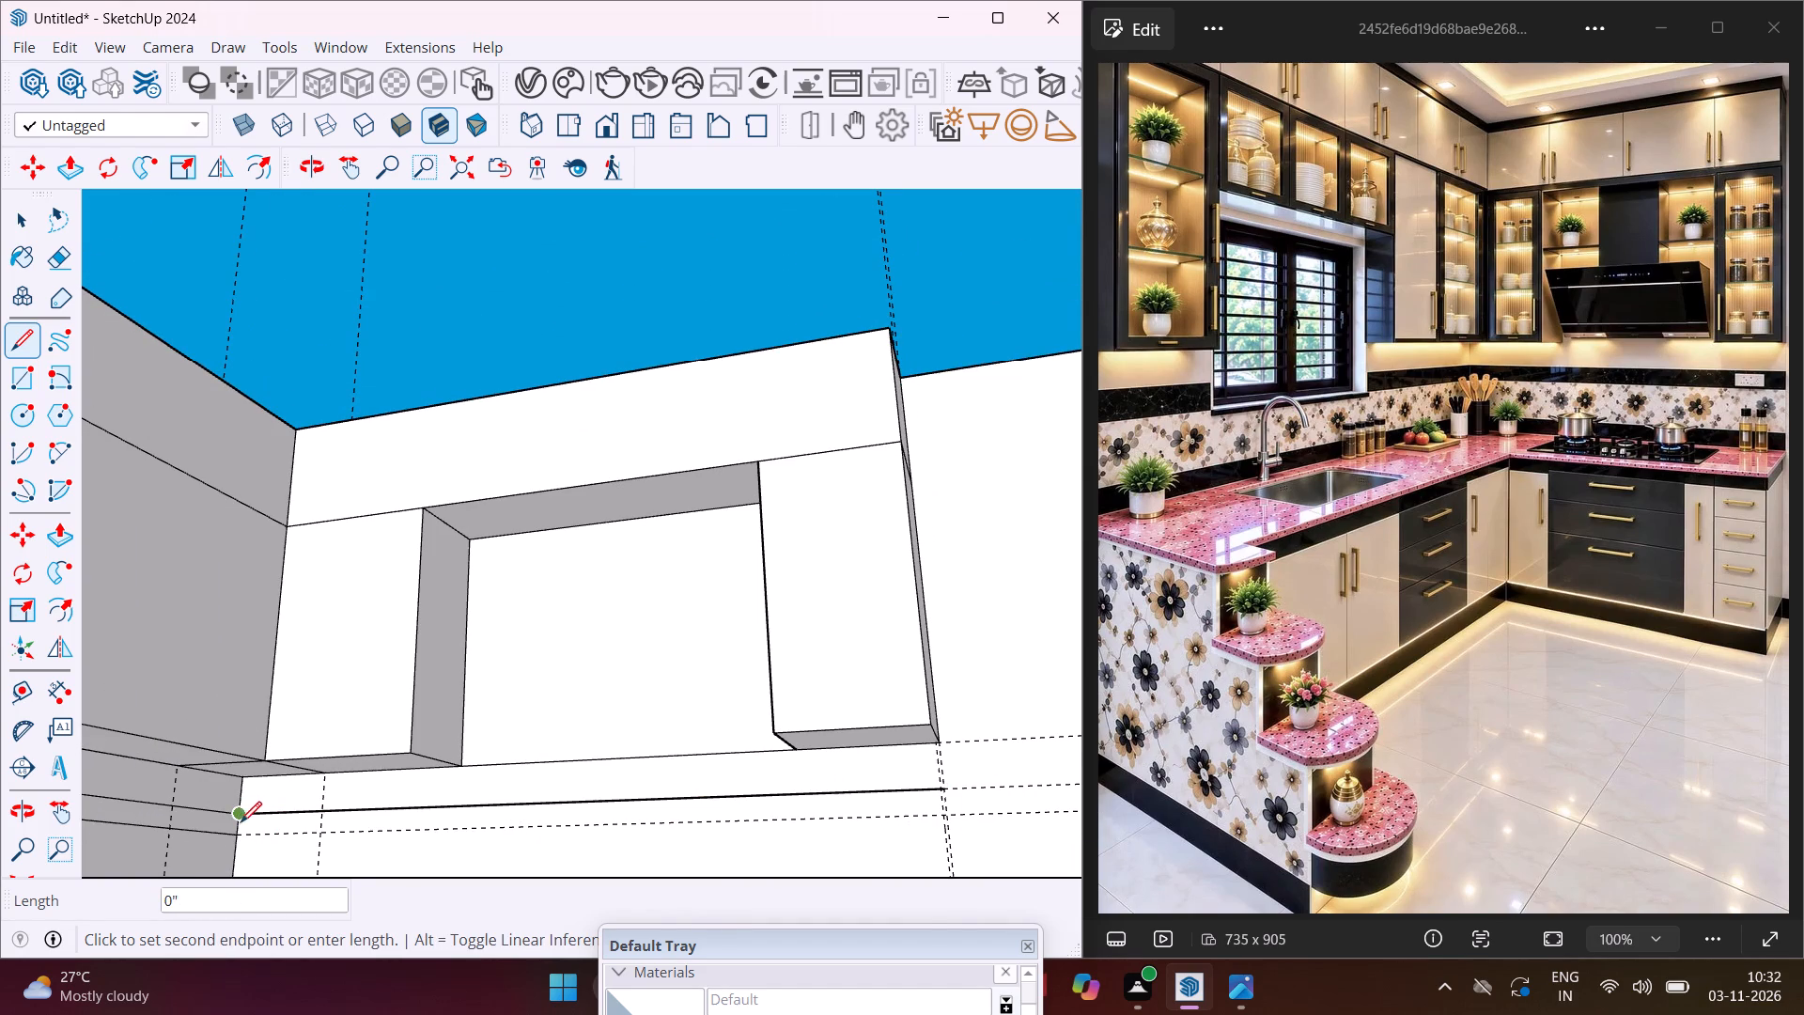
Close the back wall's upper band with a 9' 2 15/16" line along the second guide and 3 5/16" verticals at both ends.
left_click(234, 835)
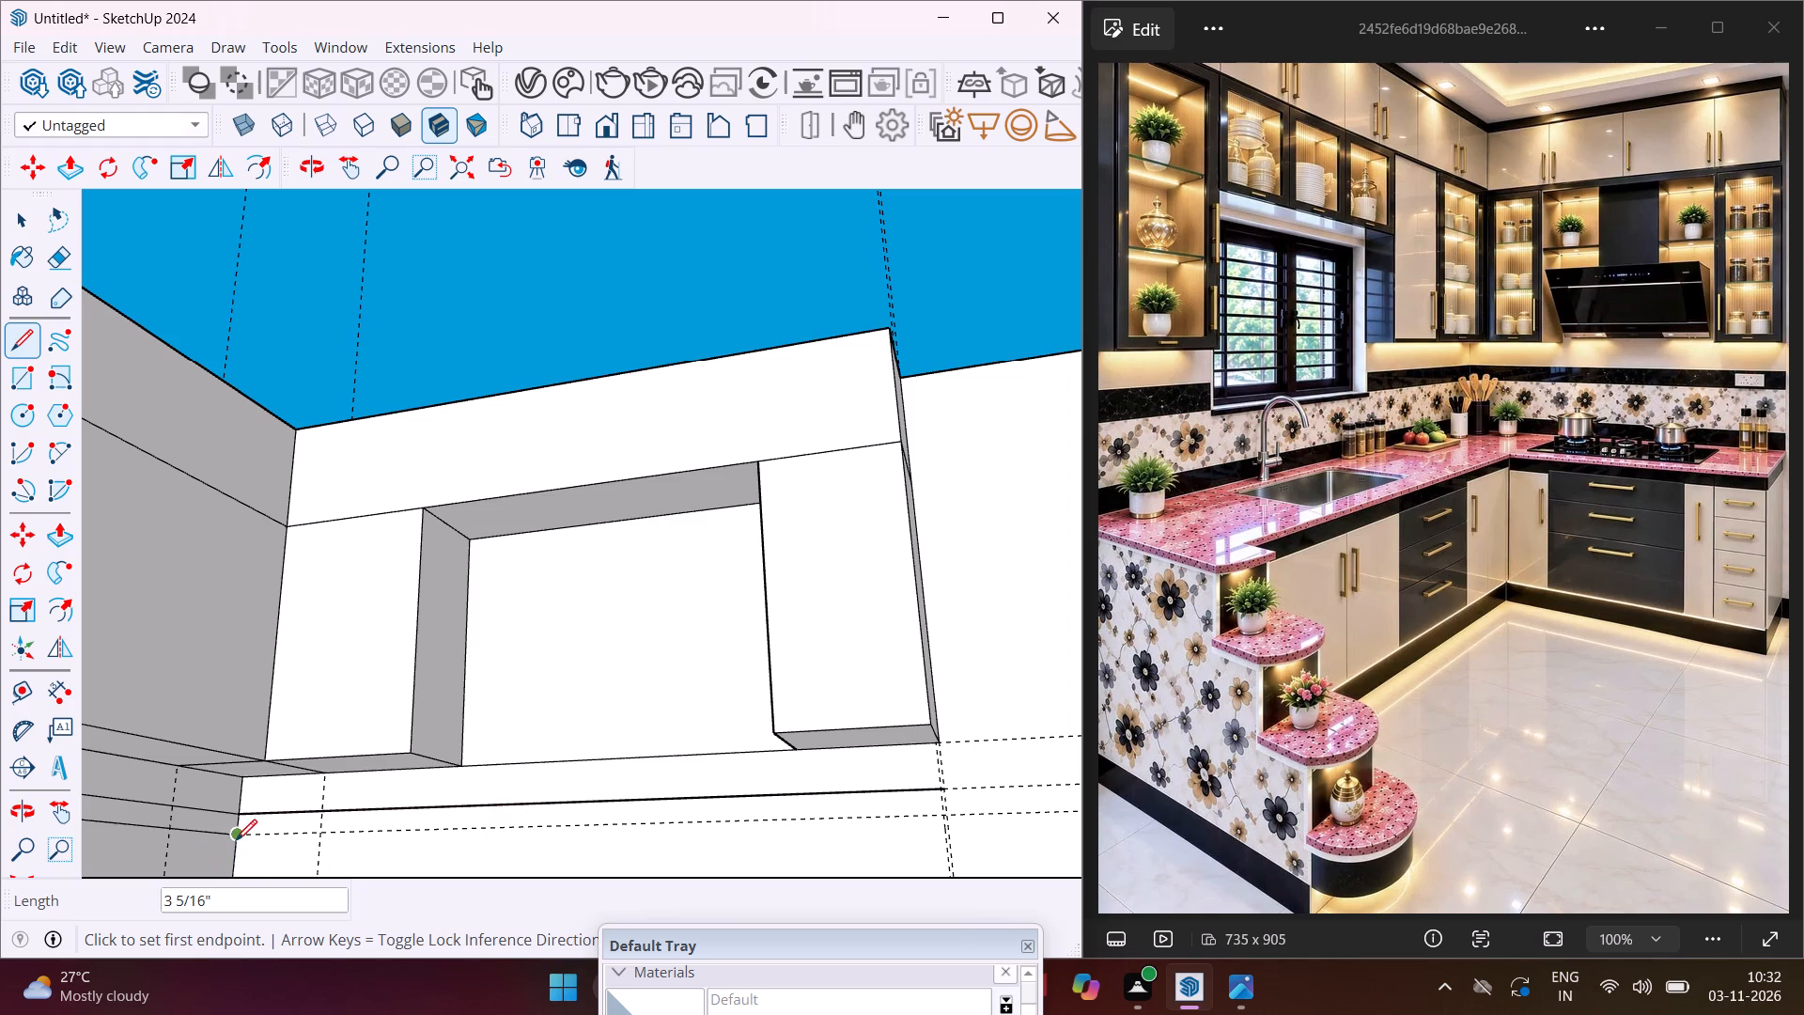
left_click(236, 840)
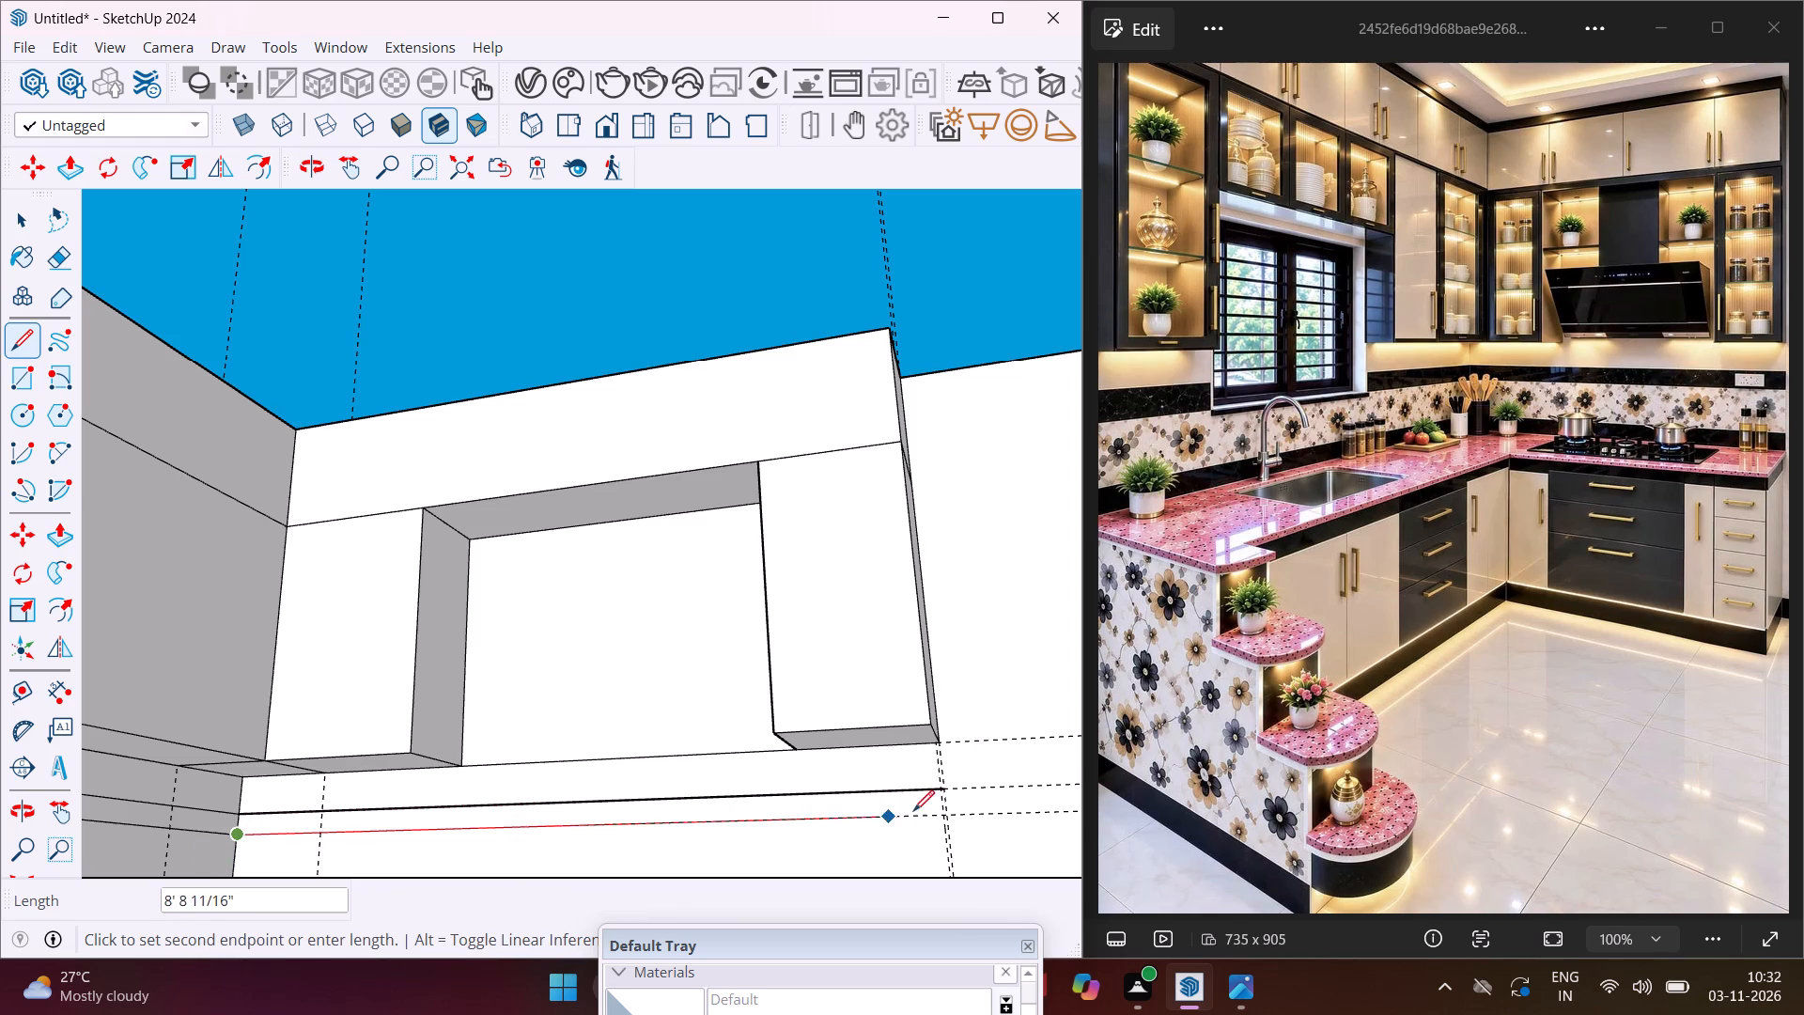
scroll(948, 813, "up", 9)
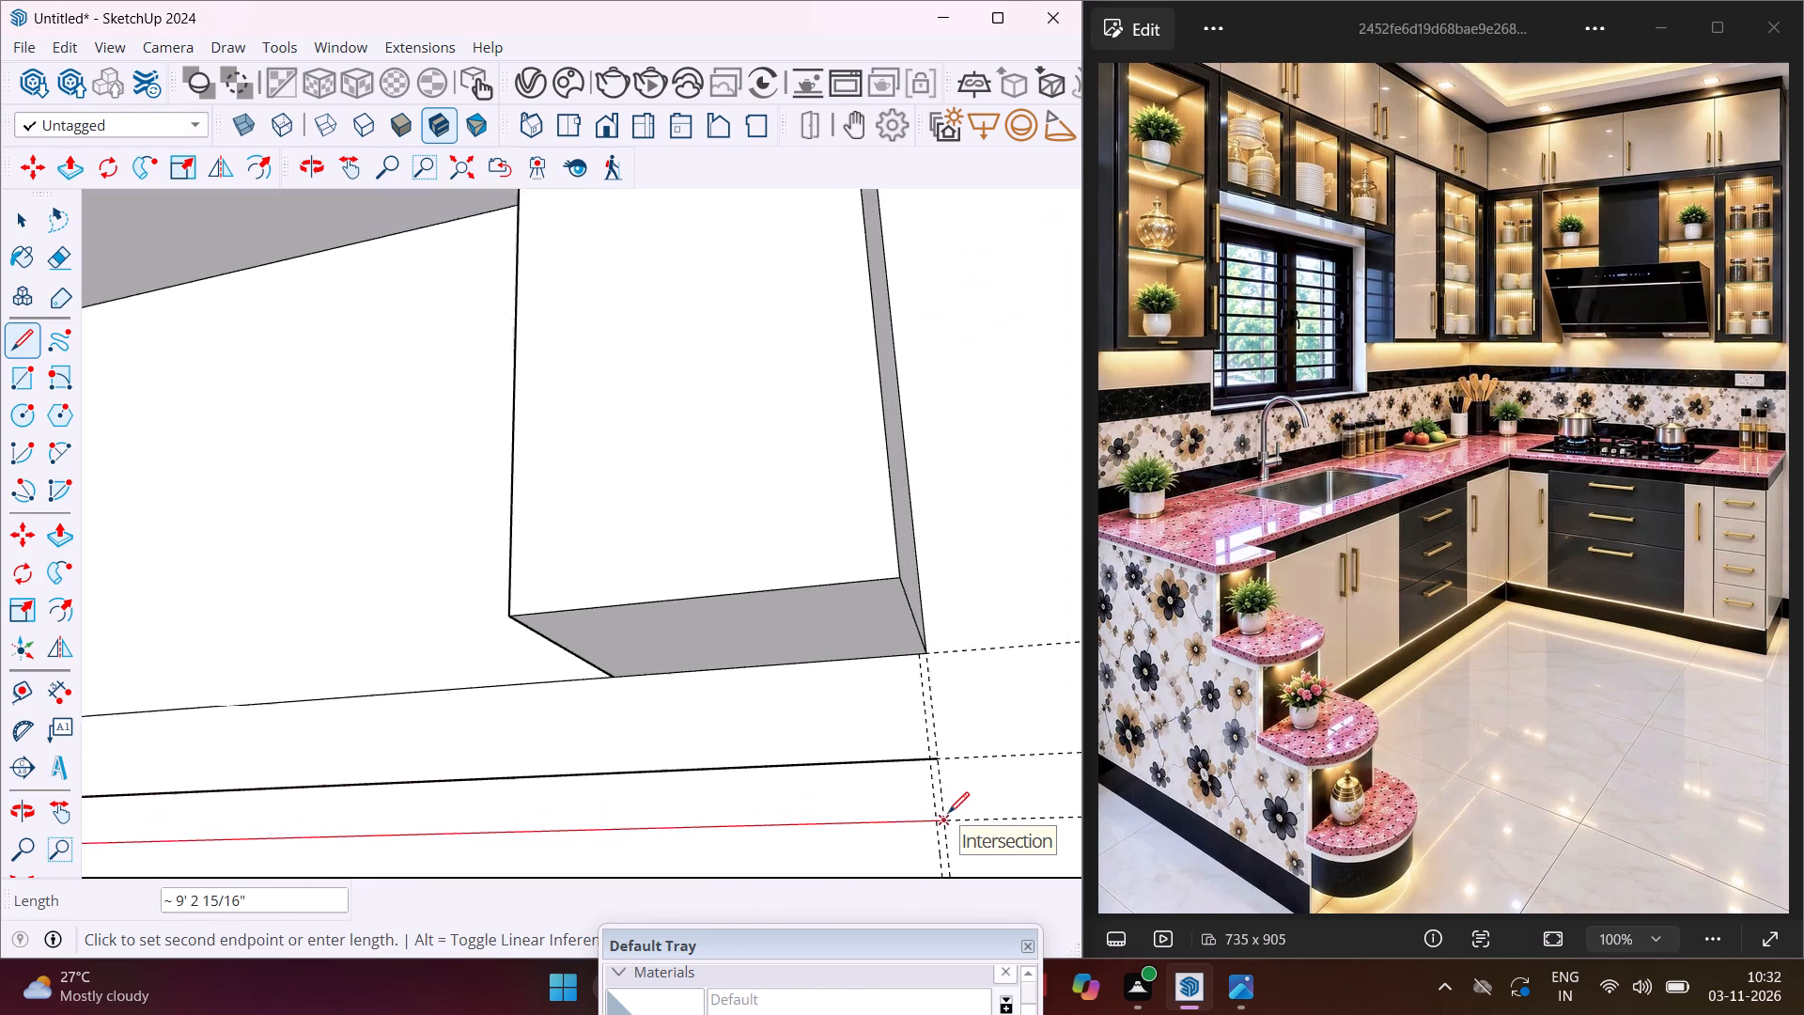
scroll(948, 813, "up", 2)
left_click(941, 826)
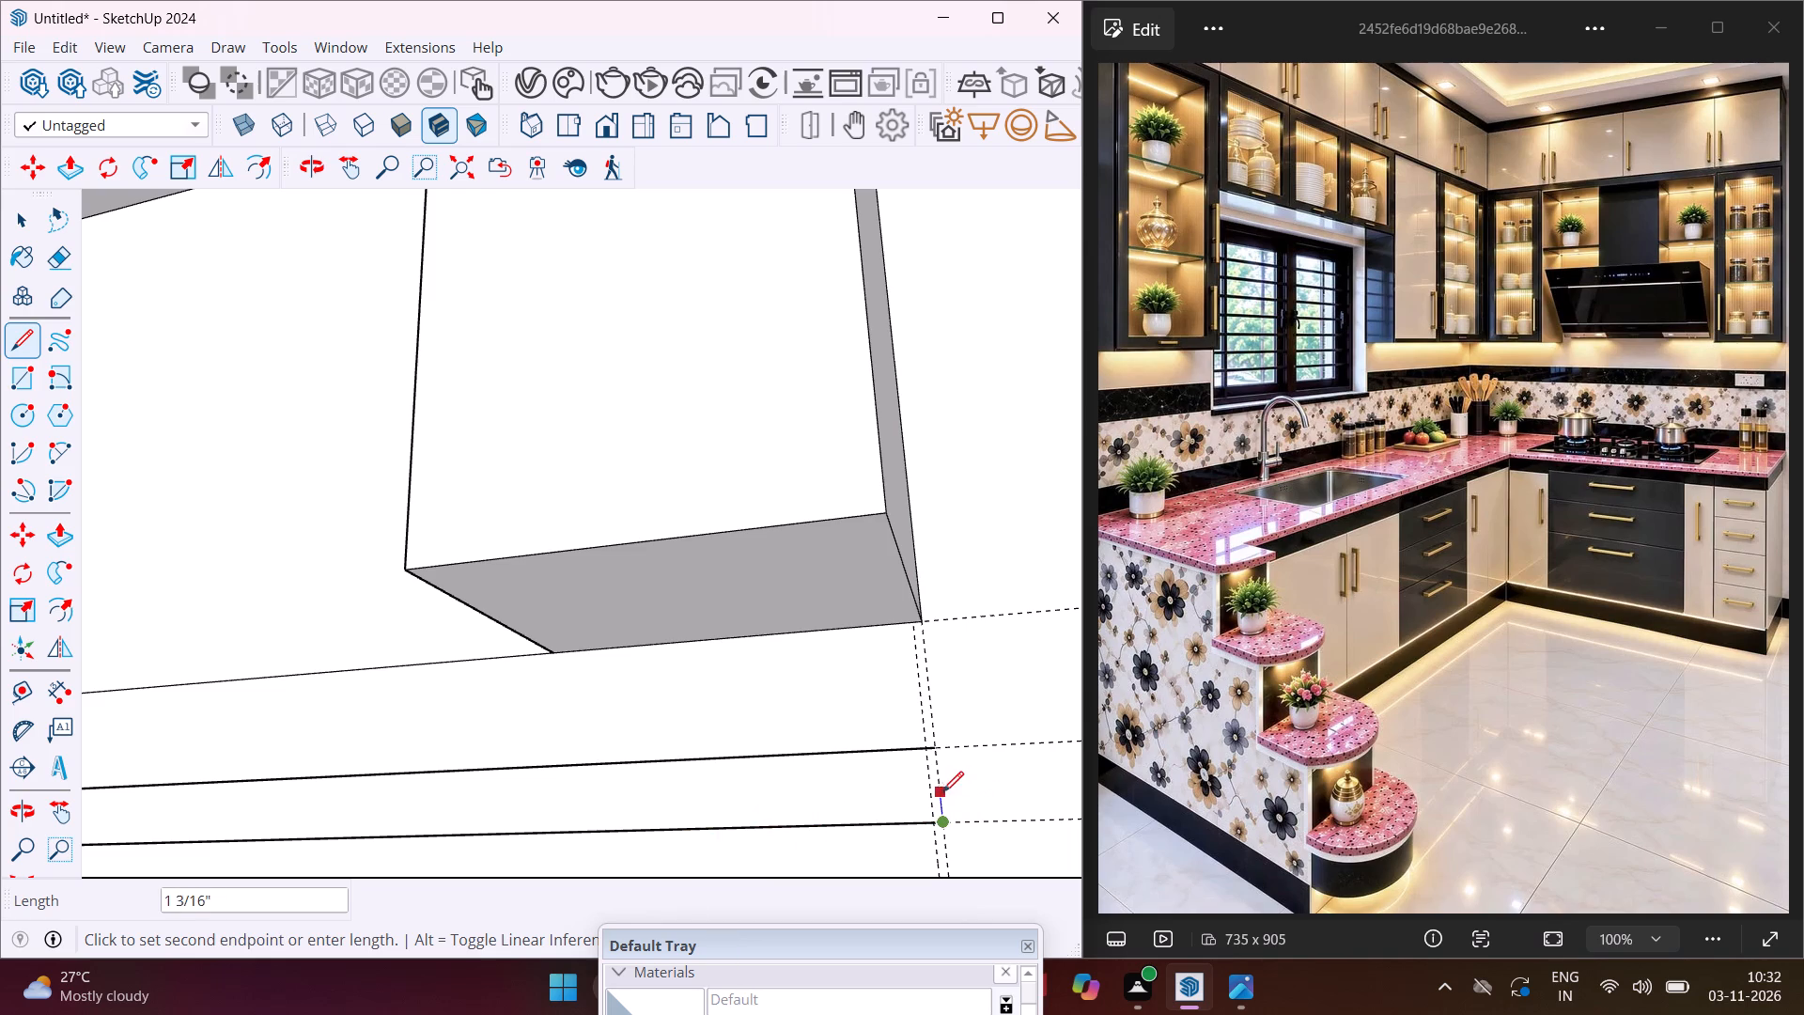
left_click(936, 753)
Draw a 14' 3" line along the lowest backsplash guide on the side wall, from its free end to the room corner.
scroll(646, 892, "down", 4)
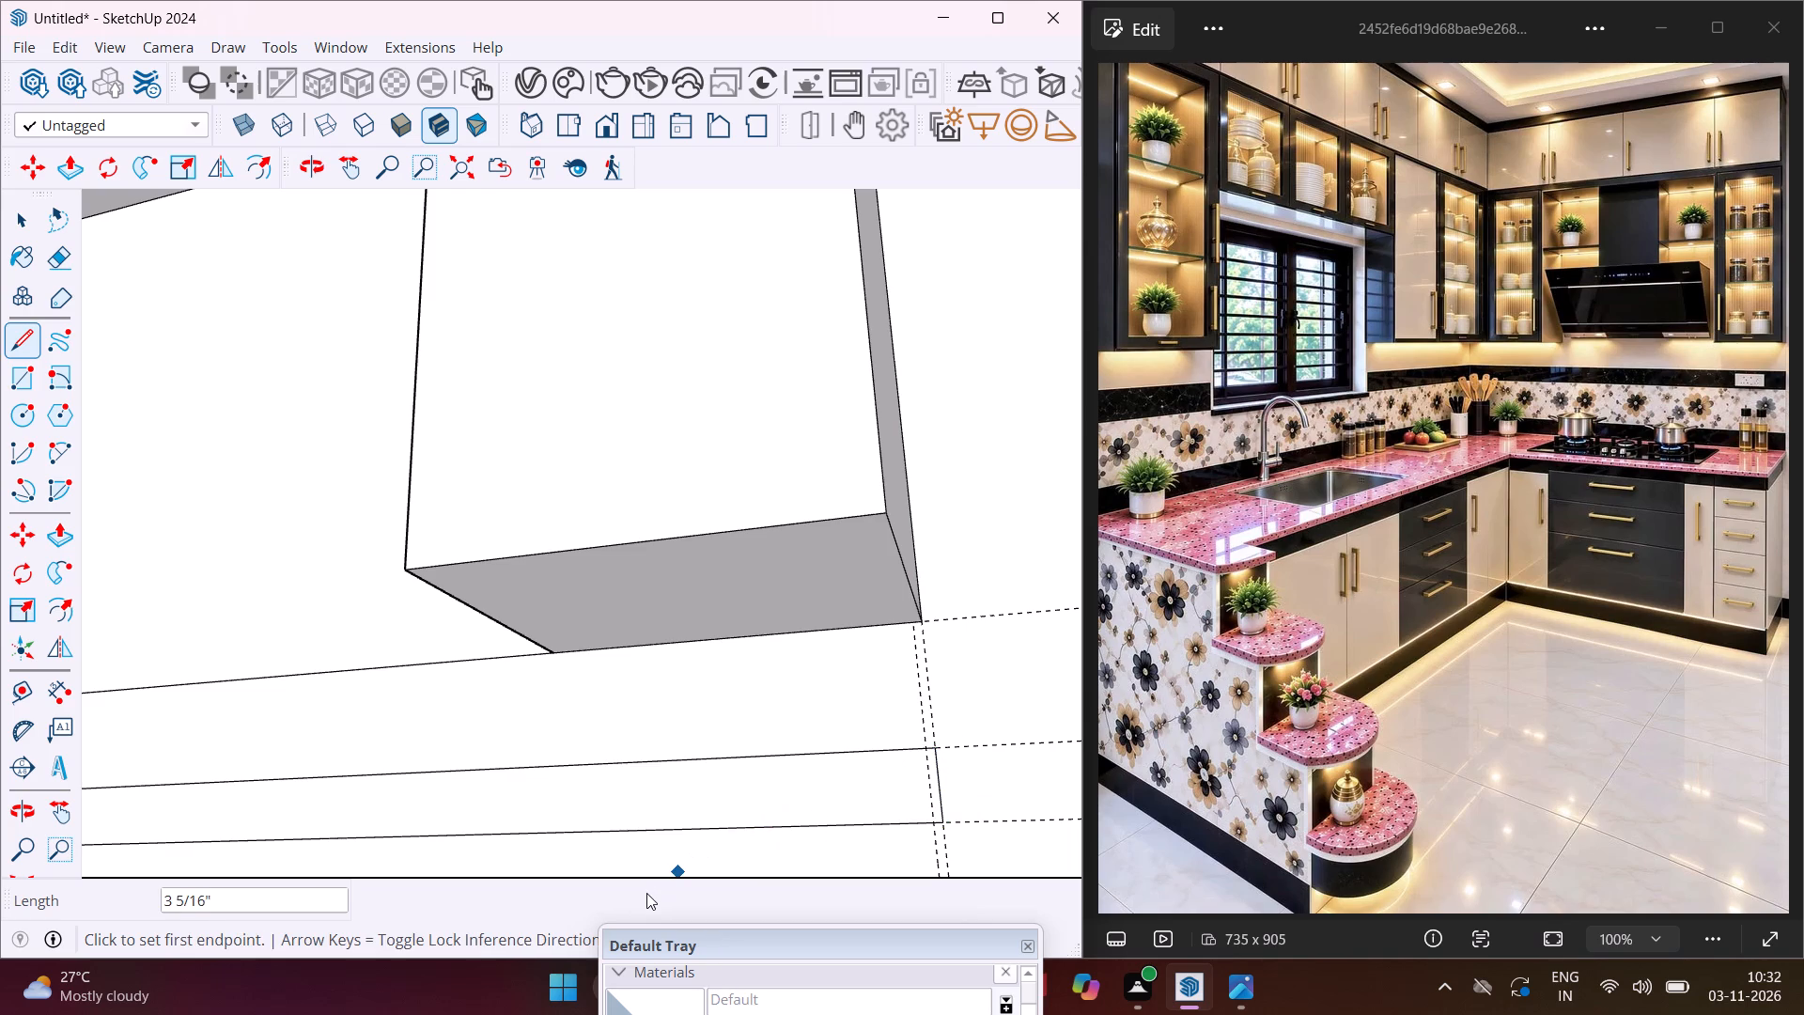
scroll(646, 892, "down", 5)
scroll(699, 788, "down", 3)
scroll(758, 732, "down", 9)
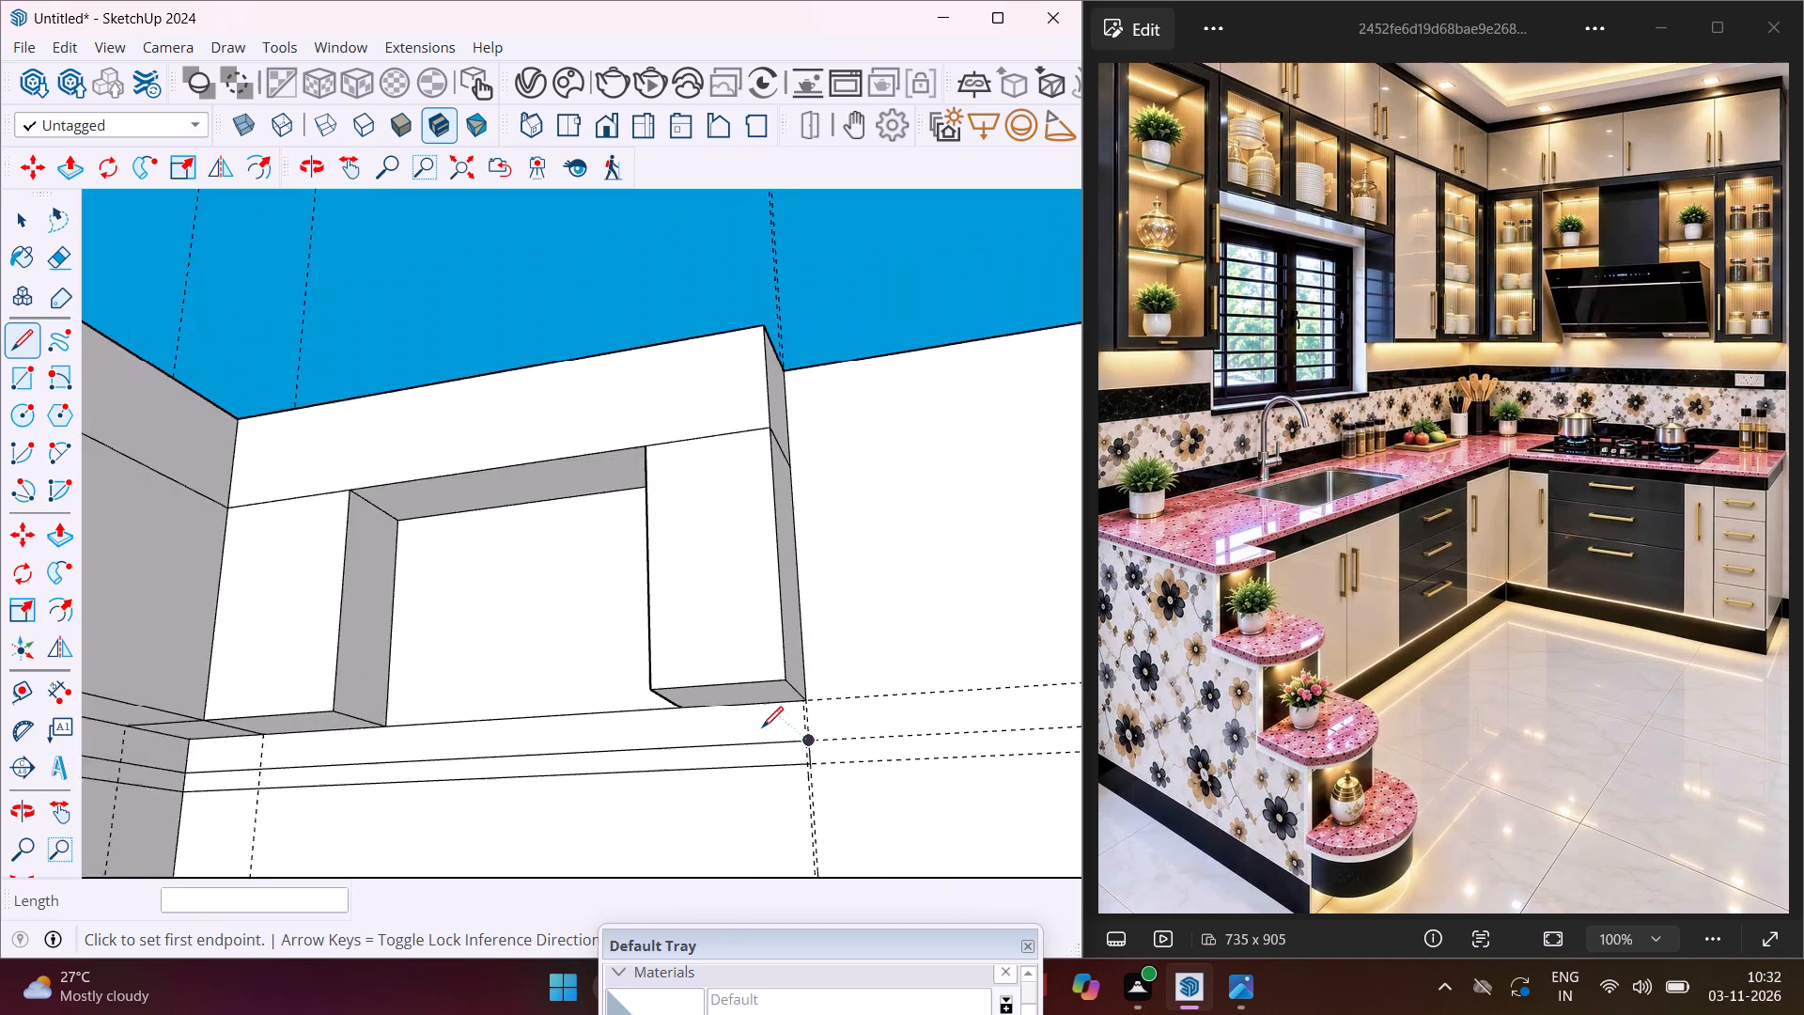
scroll(762, 727, "down", 13)
middle_click_drag(674, 798, 636, 944)
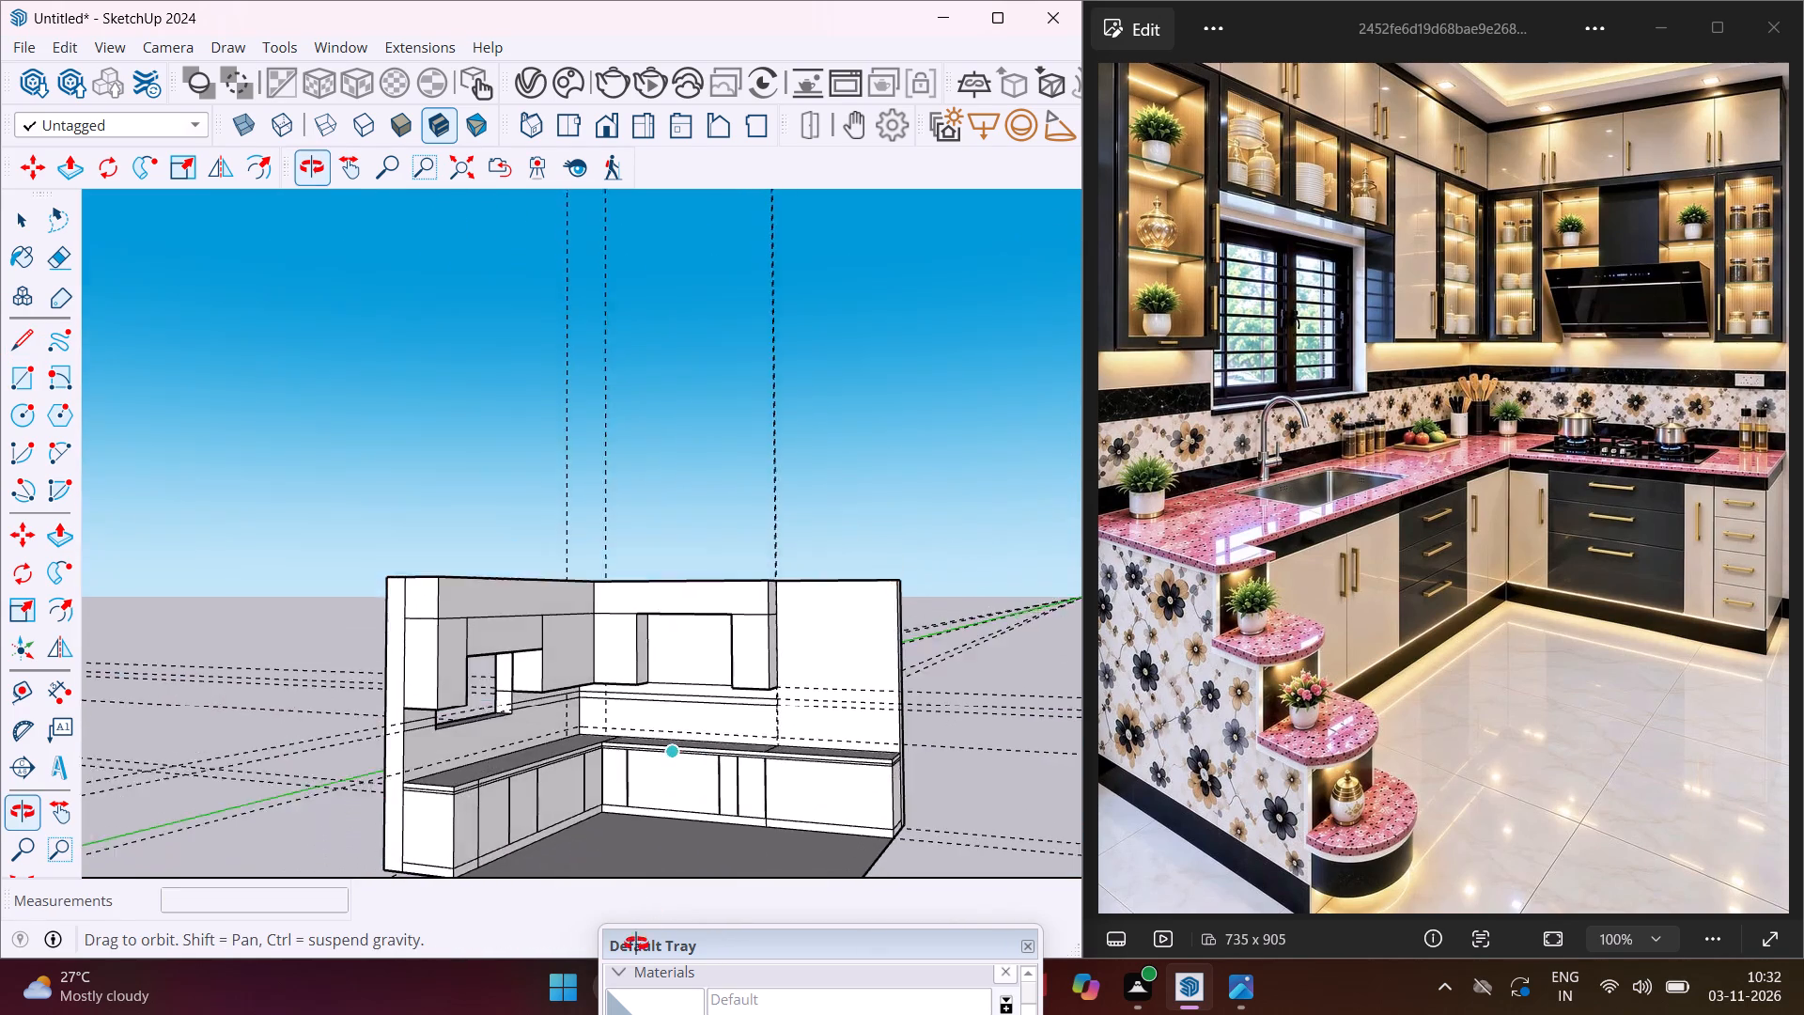
middle_click_drag(636, 944, 630, 952)
scroll(398, 773, "up", 12)
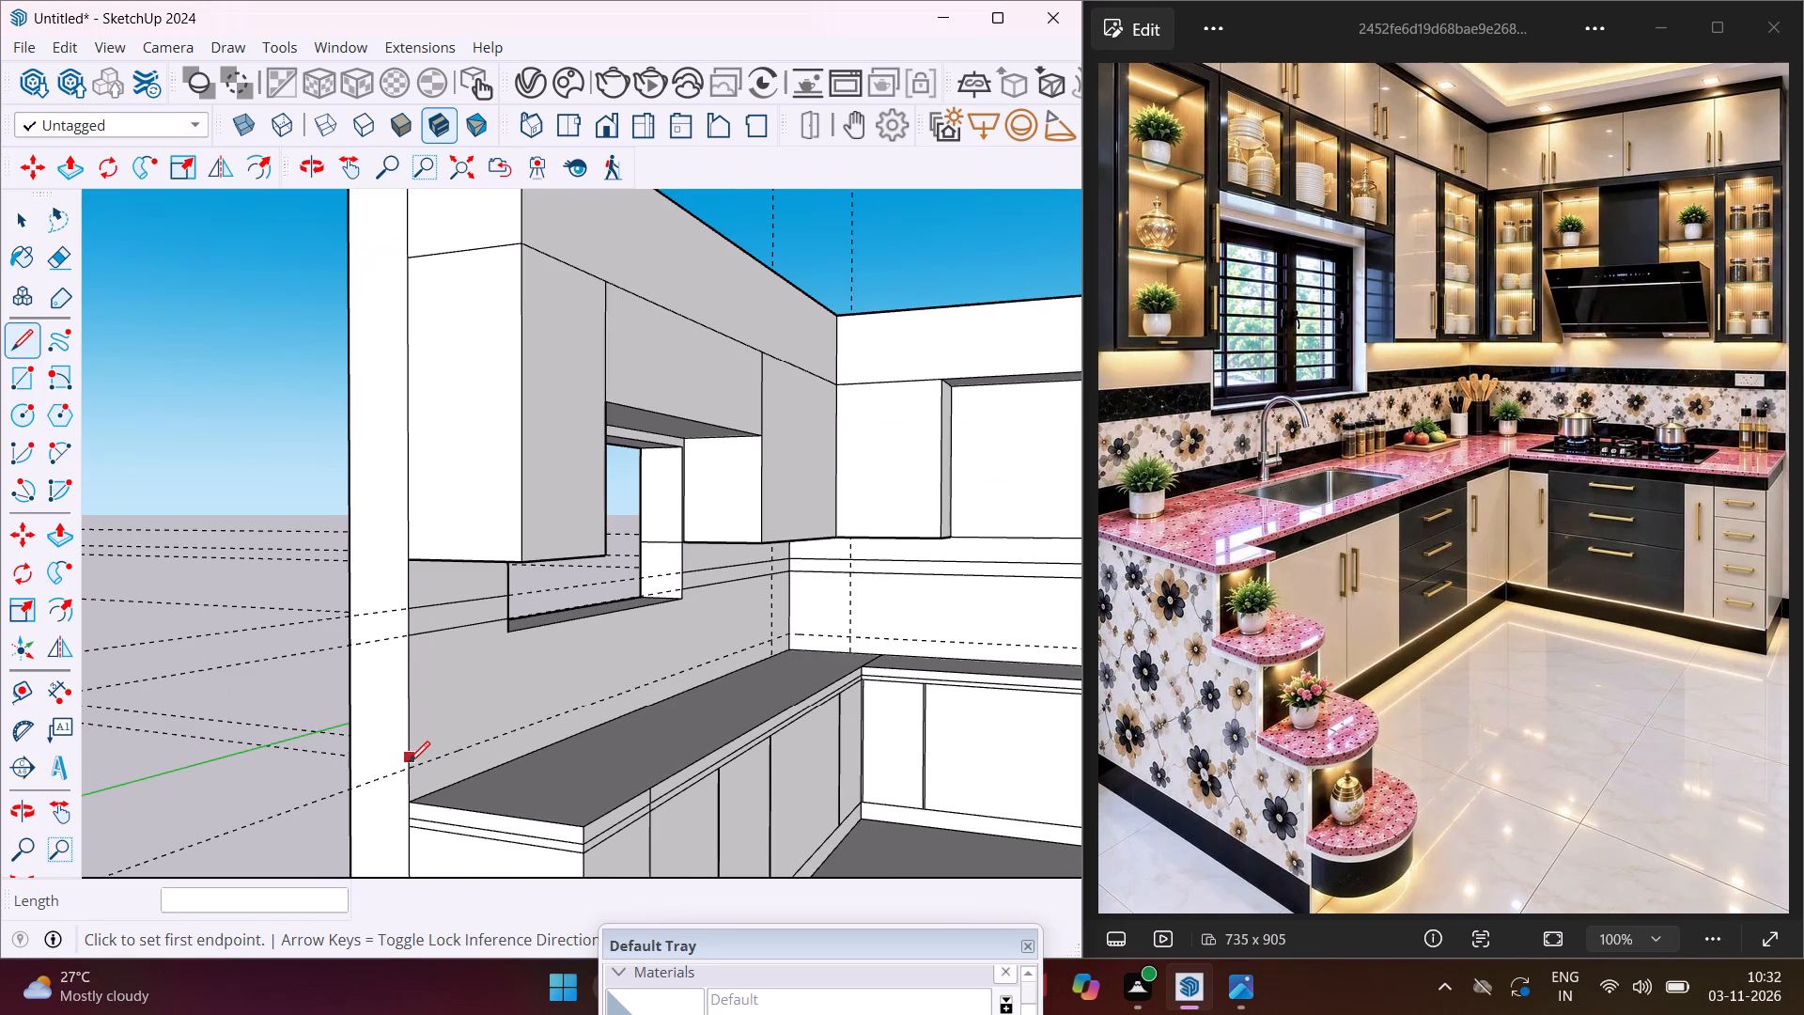
left_click(406, 774)
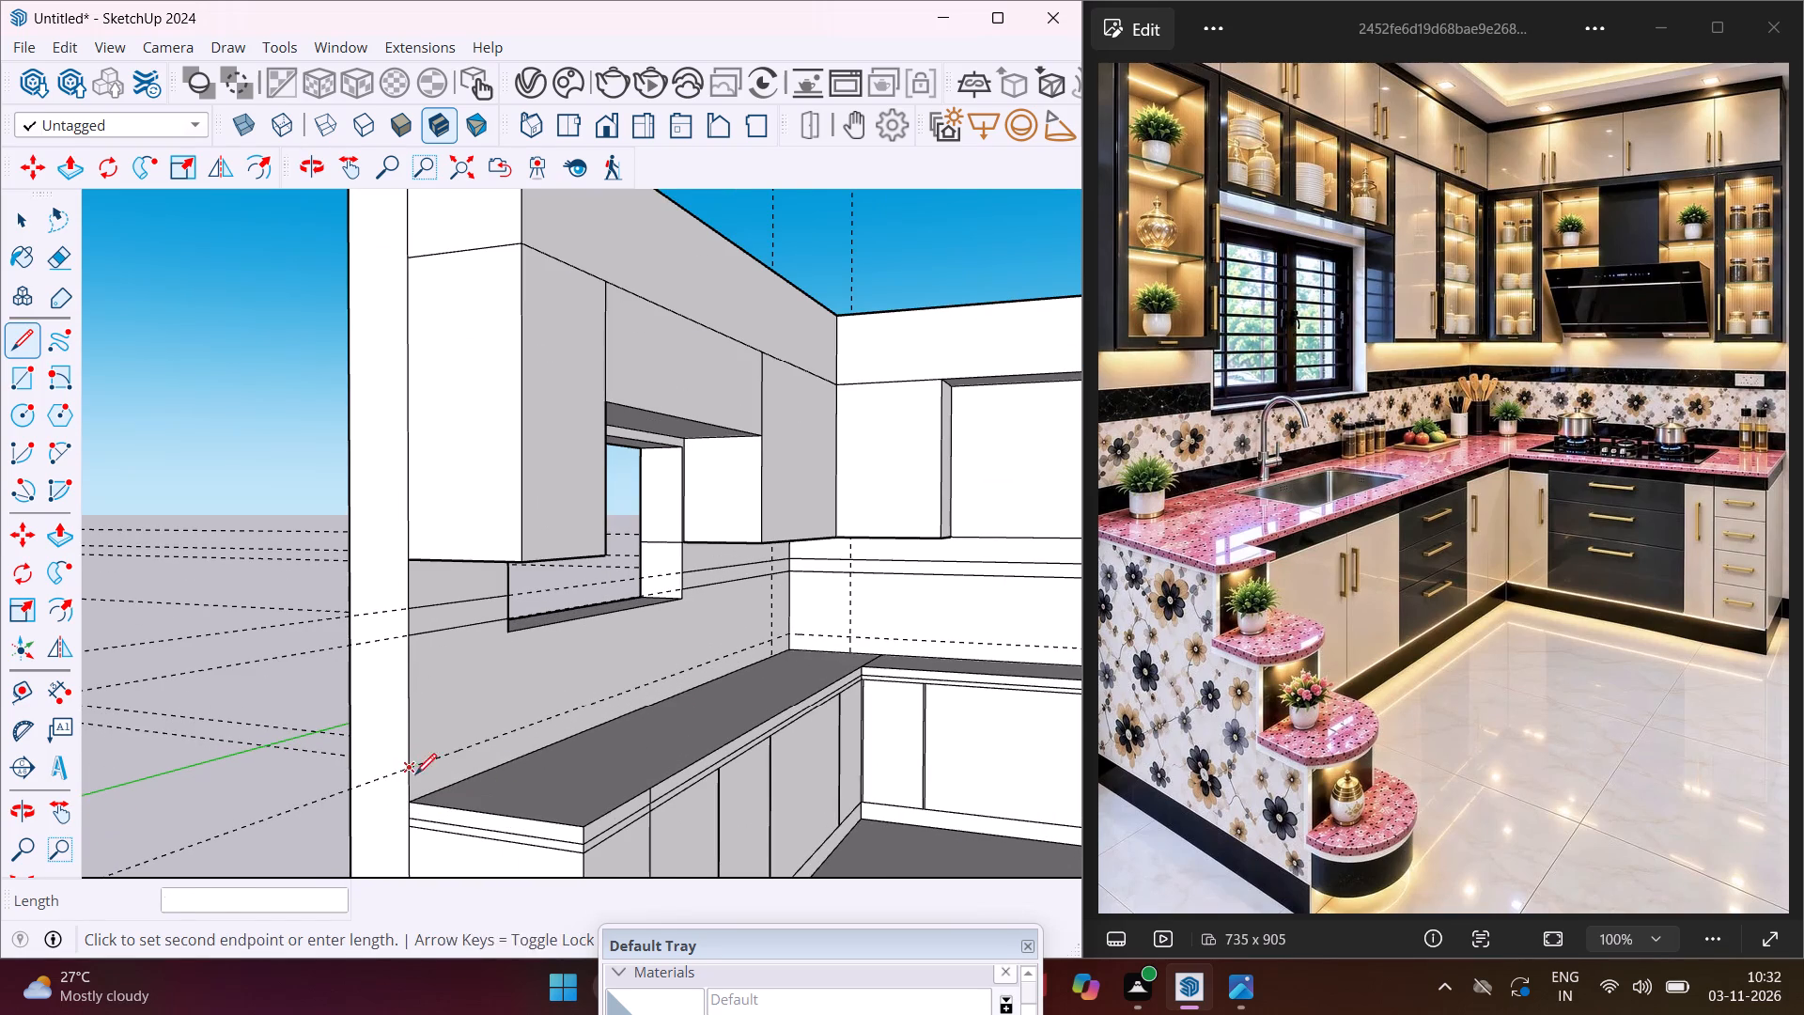
left_click(788, 635)
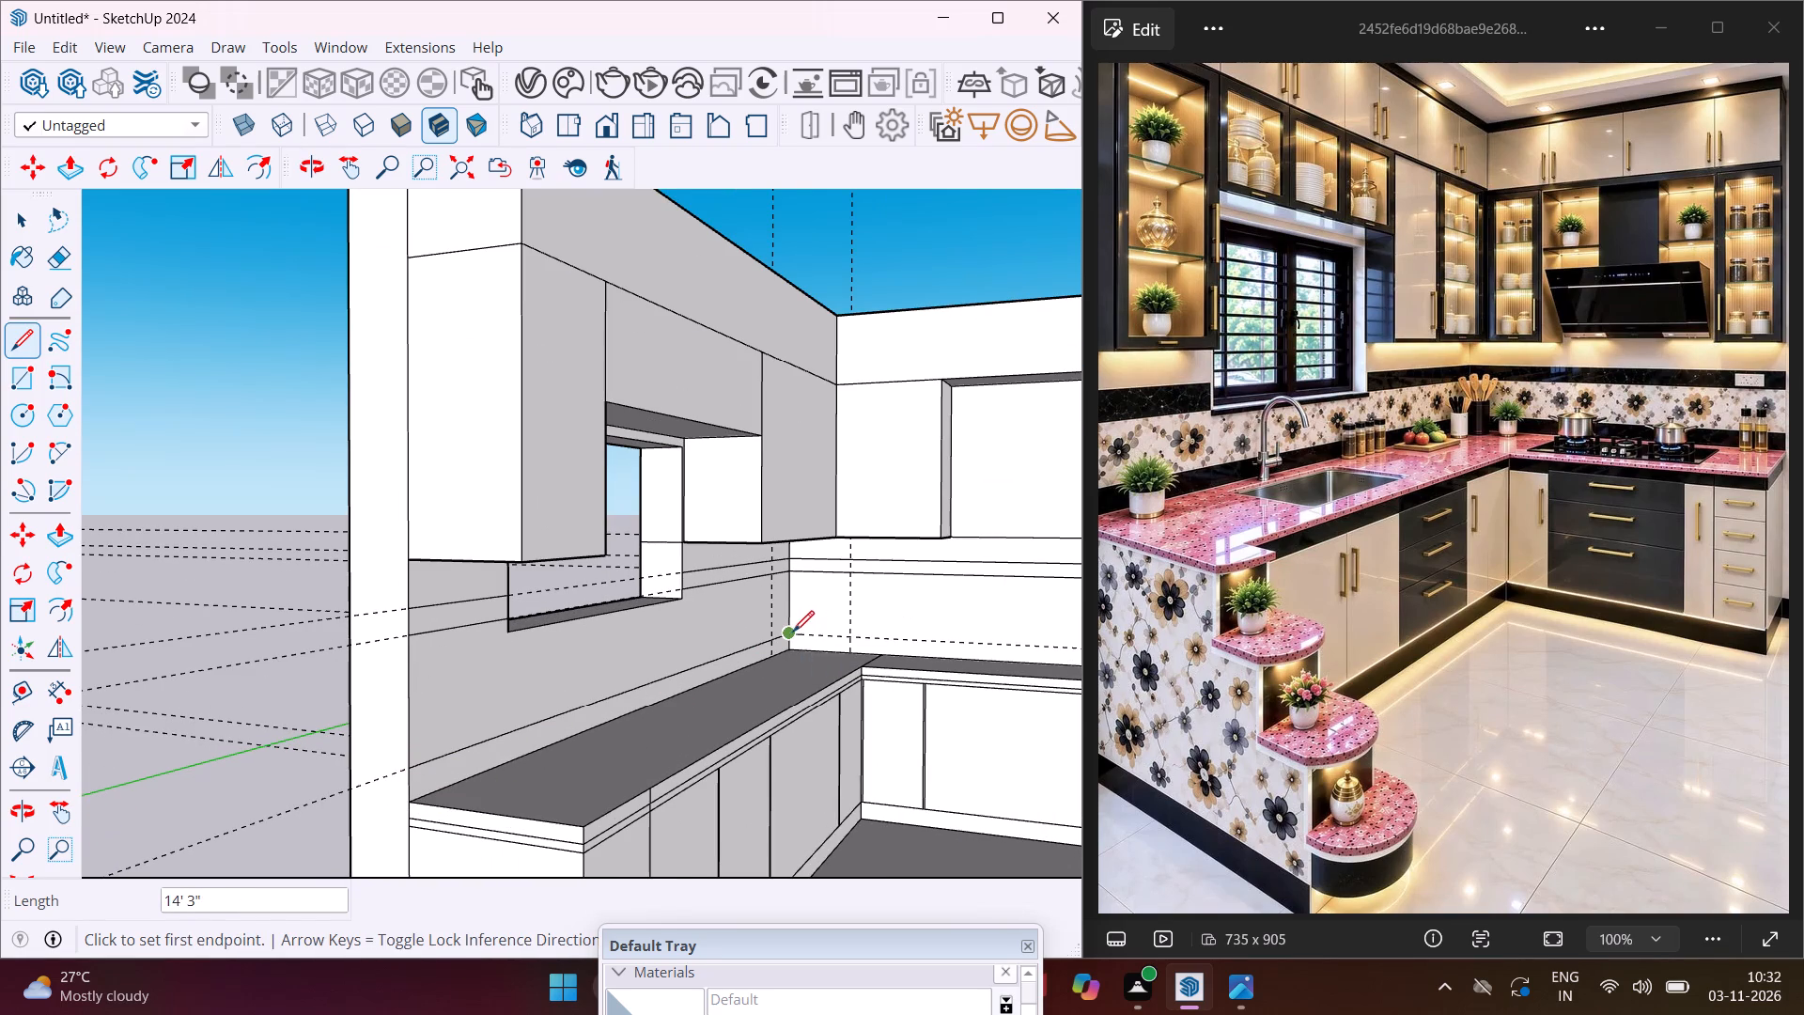
Draw a 9' 2 15/16" line along the lowest backsplash guide on the back wall, from the room corner to the vertical end guide.
left_click(791, 632)
scroll(820, 638, "down", 6)
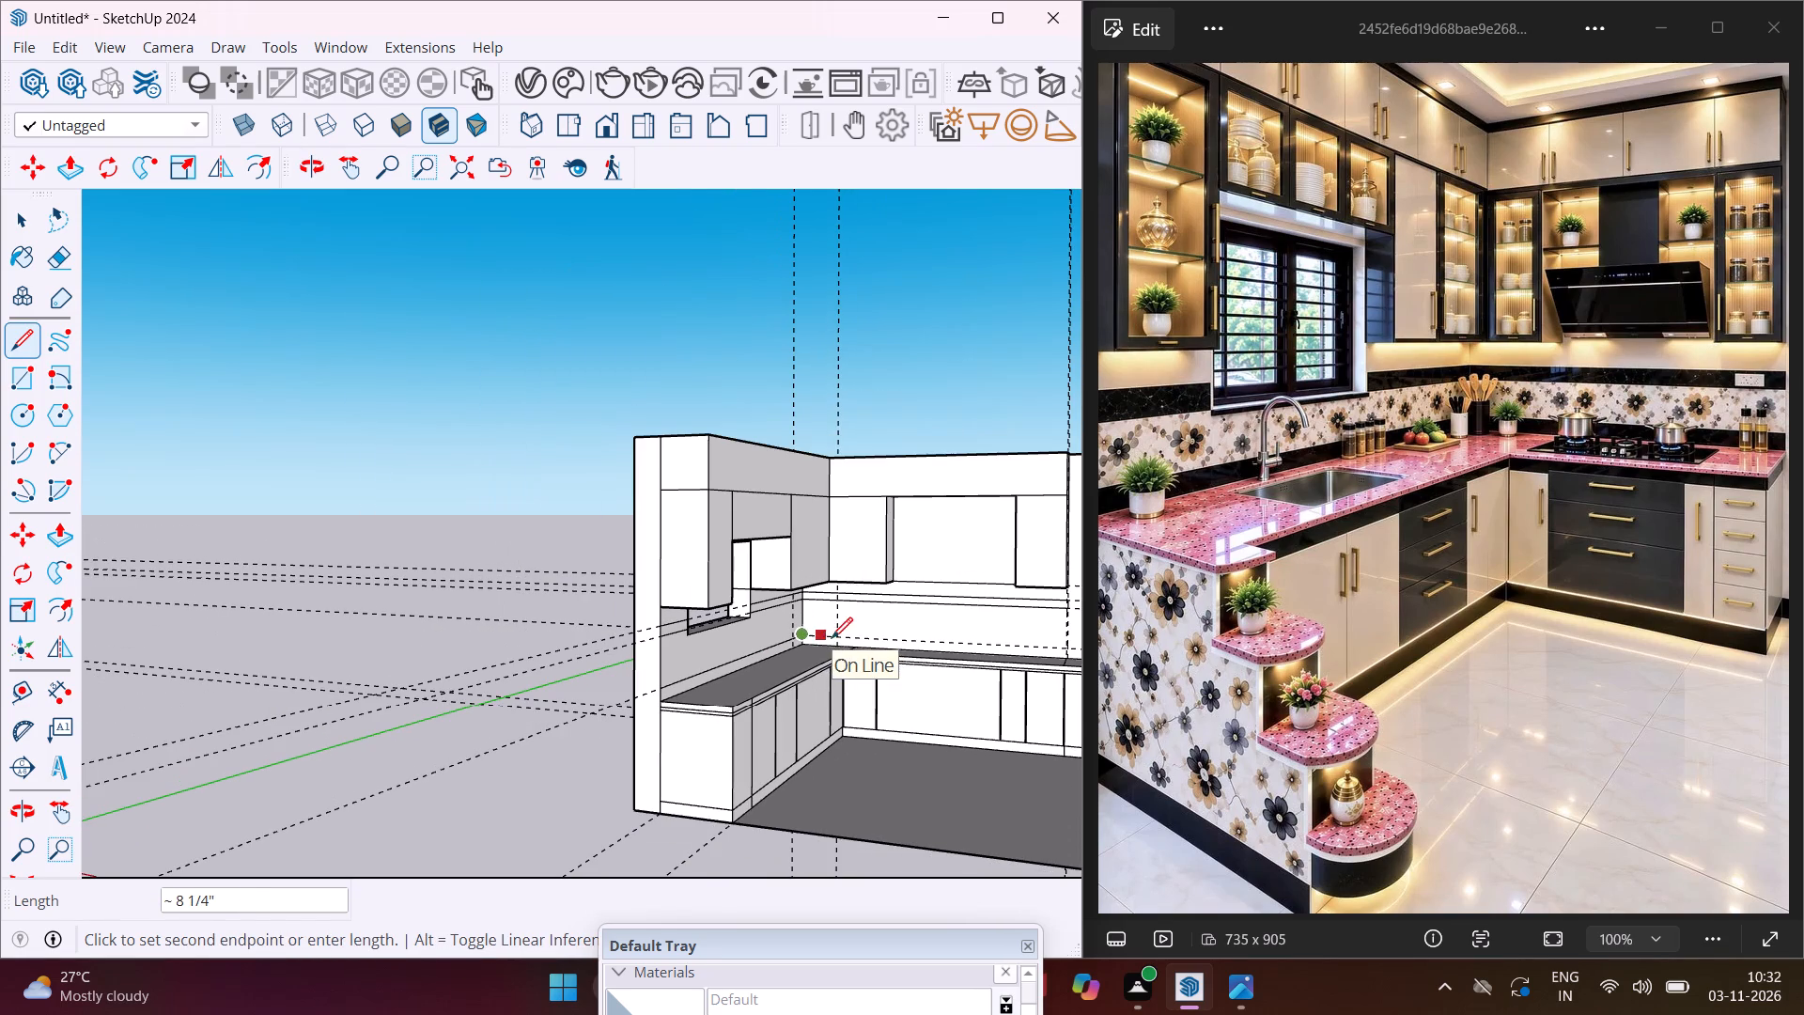
middle_click_drag(1071, 645, 887, 594)
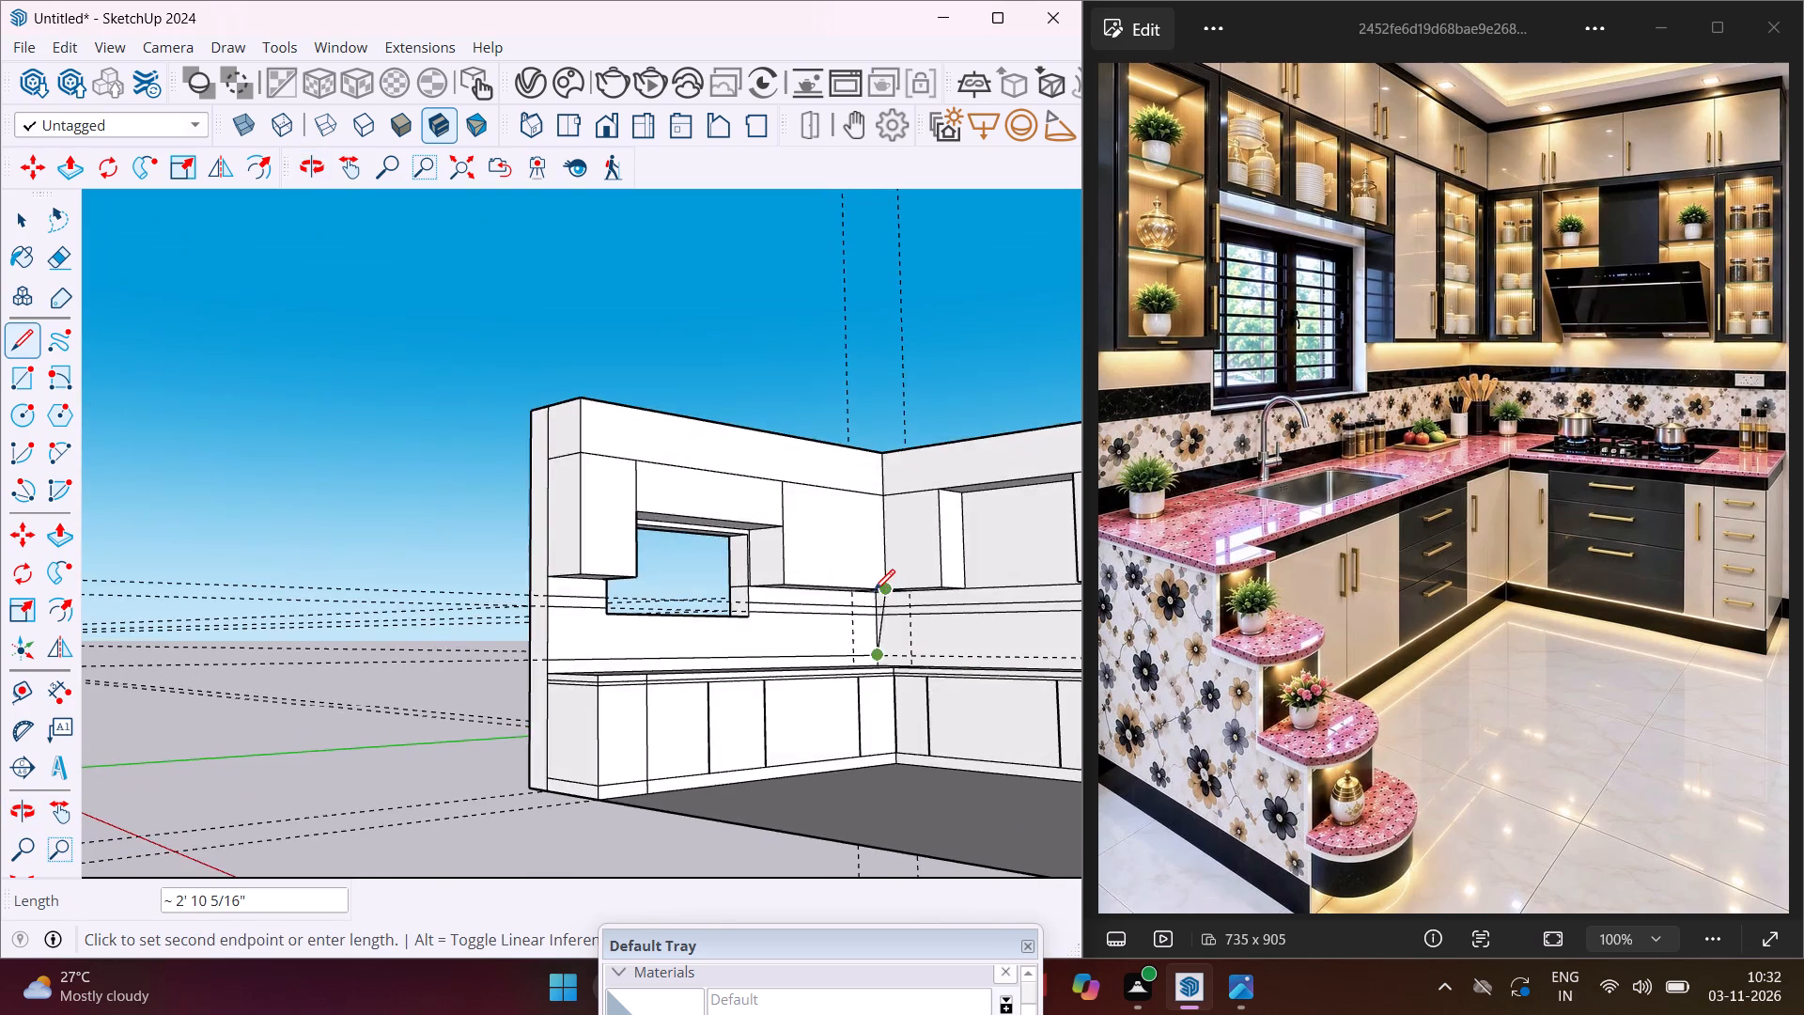
scroll(874, 590, "down", 7)
scroll(1003, 608, "up", 6)
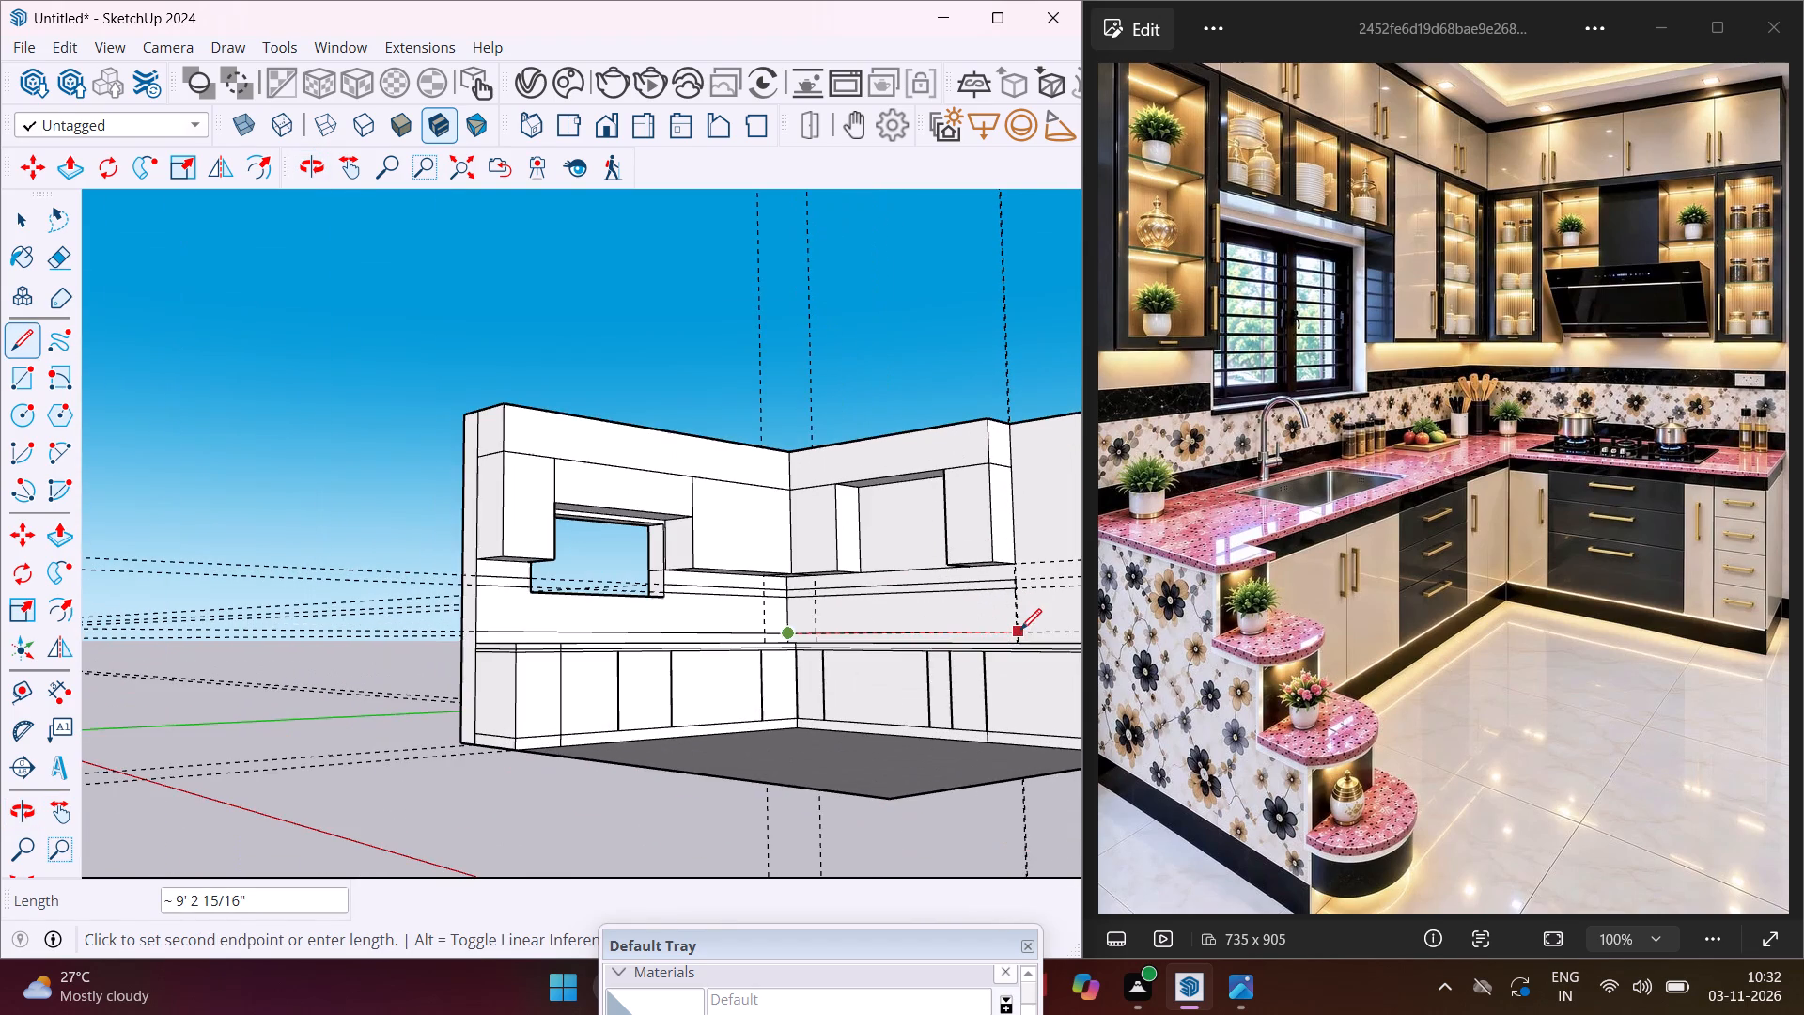
scroll(1020, 630, "up", 1)
middle_click_drag(1020, 630, 1004, 709)
scroll(1018, 650, "up", 9)
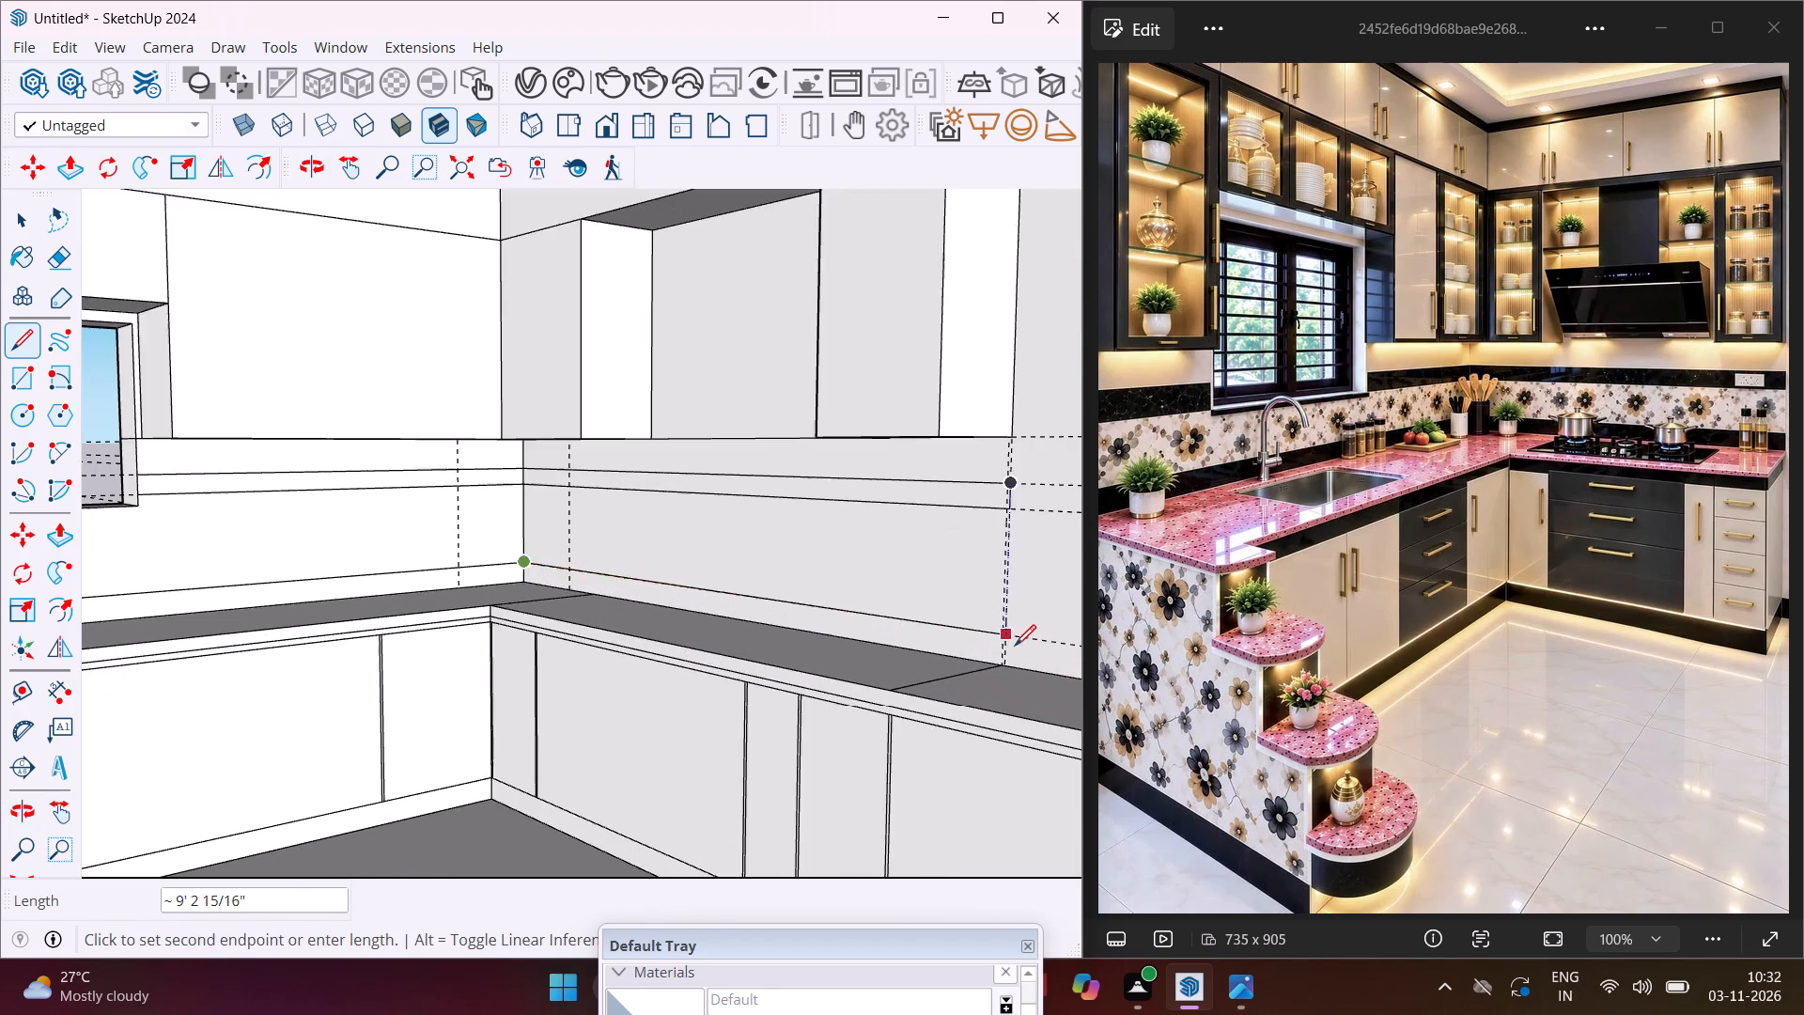
scroll(1015, 646, "up", 11)
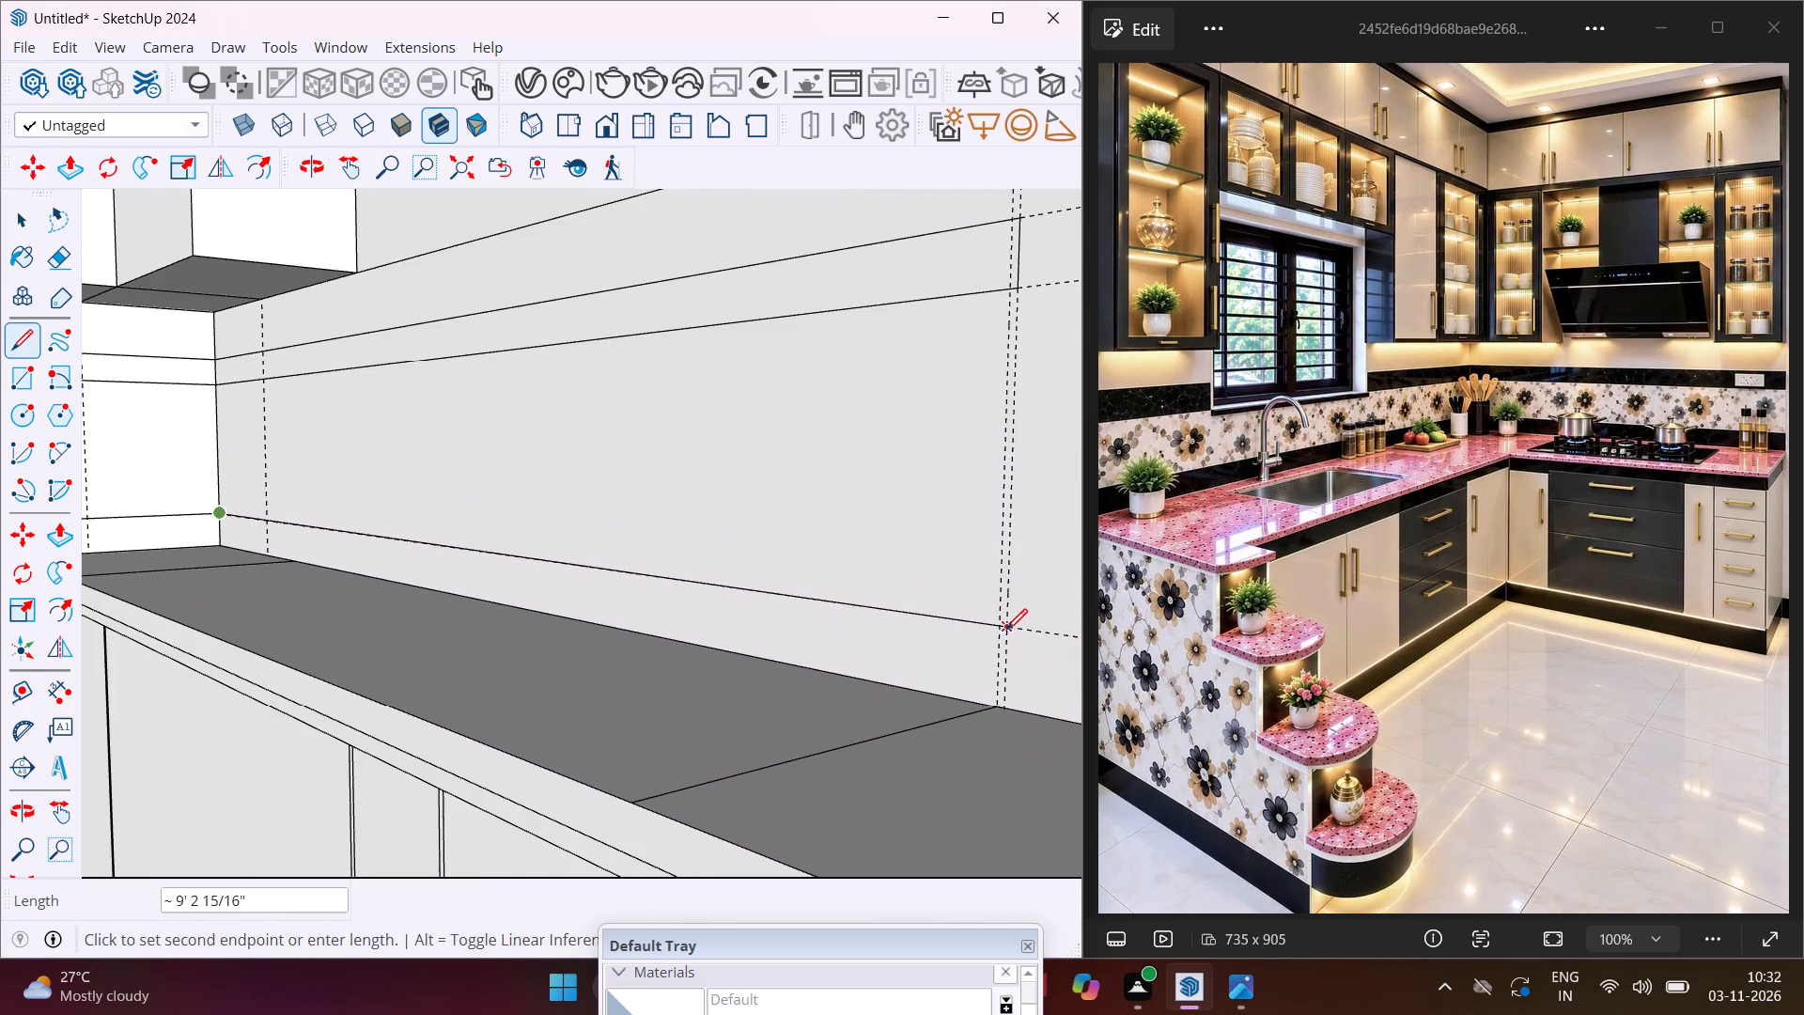
left_click(1006, 630)
Draw a 4 1/8" vertical line from the end of the back wall's lowest band line down to the countertop.
left_click(1006, 627)
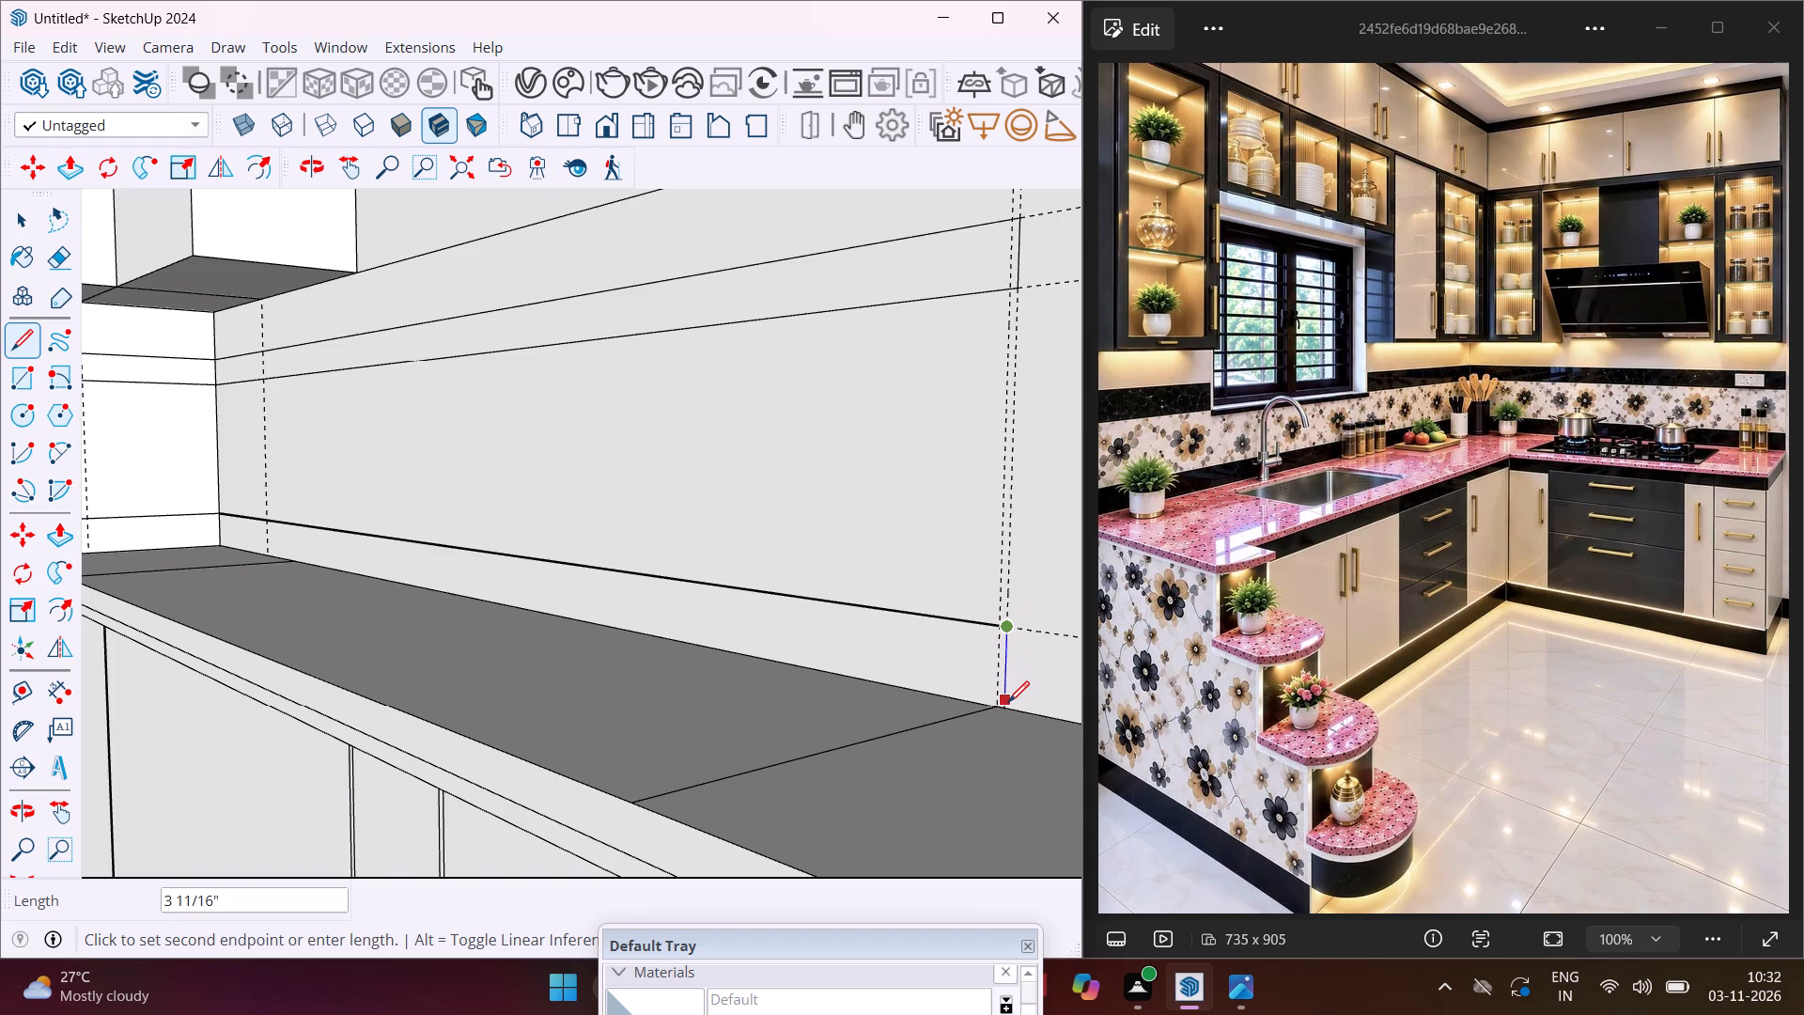
scroll(1007, 705, "up", 7)
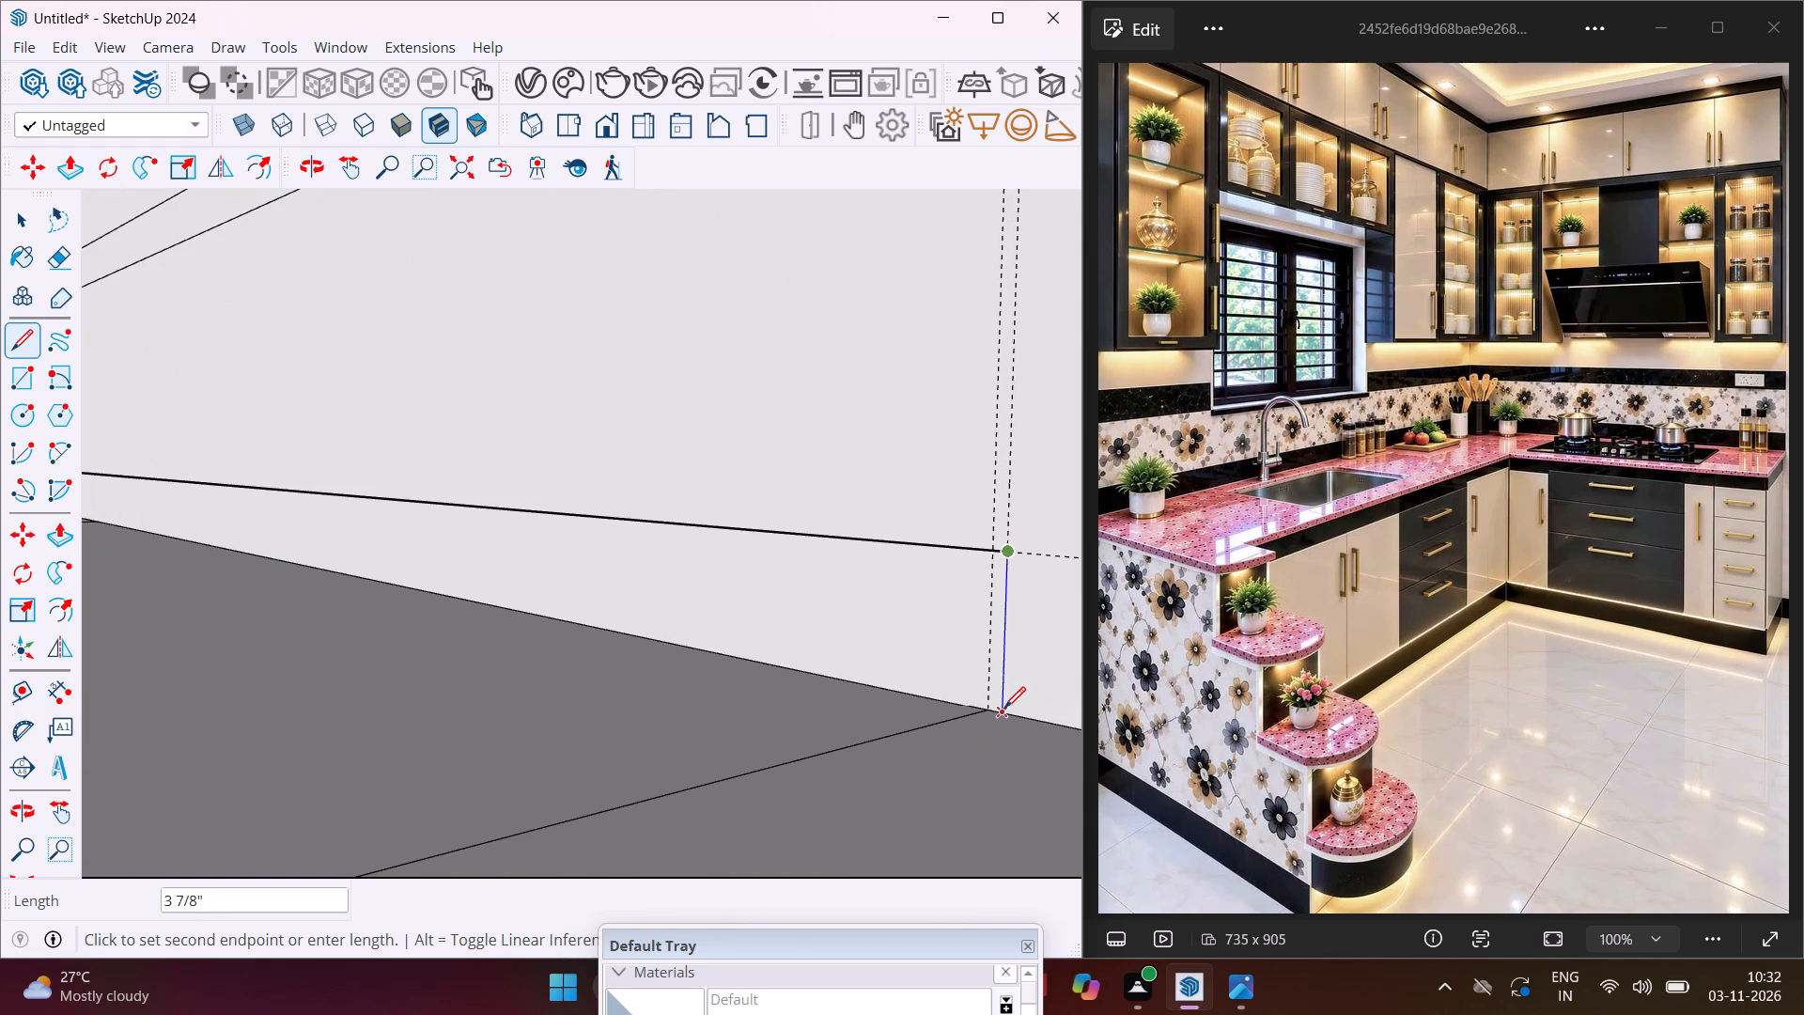
left_click(1004, 710)
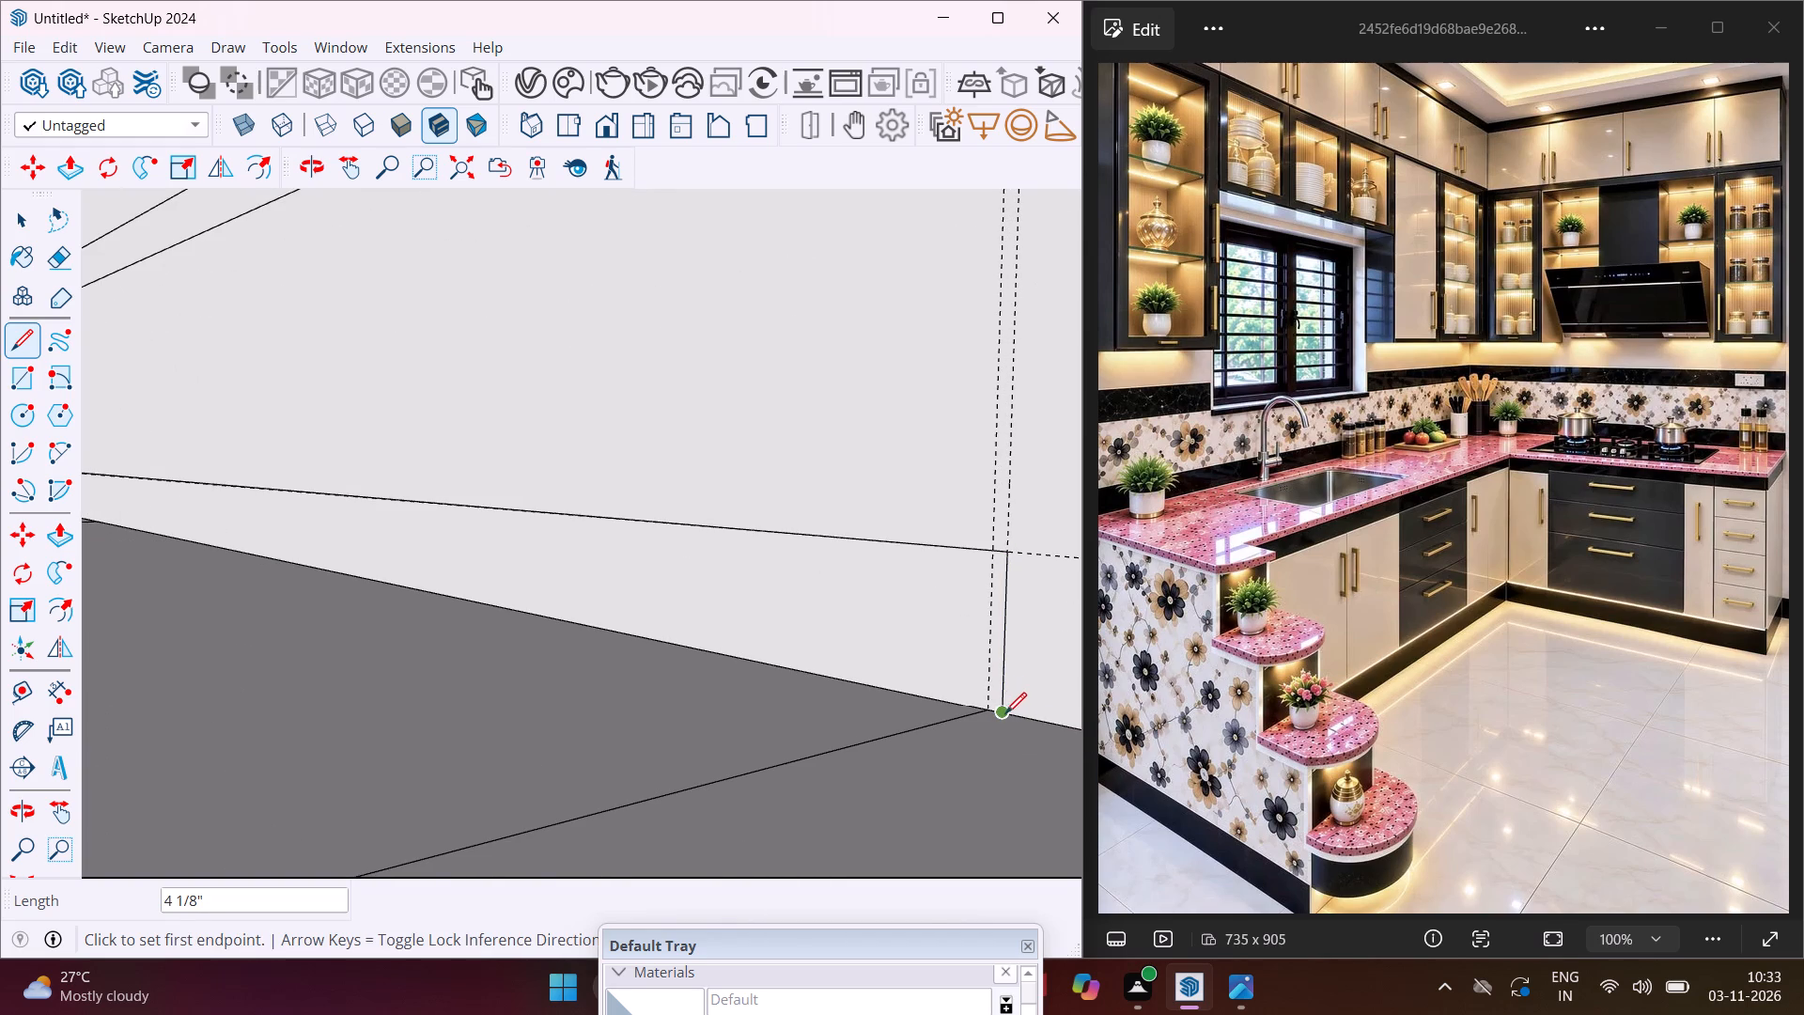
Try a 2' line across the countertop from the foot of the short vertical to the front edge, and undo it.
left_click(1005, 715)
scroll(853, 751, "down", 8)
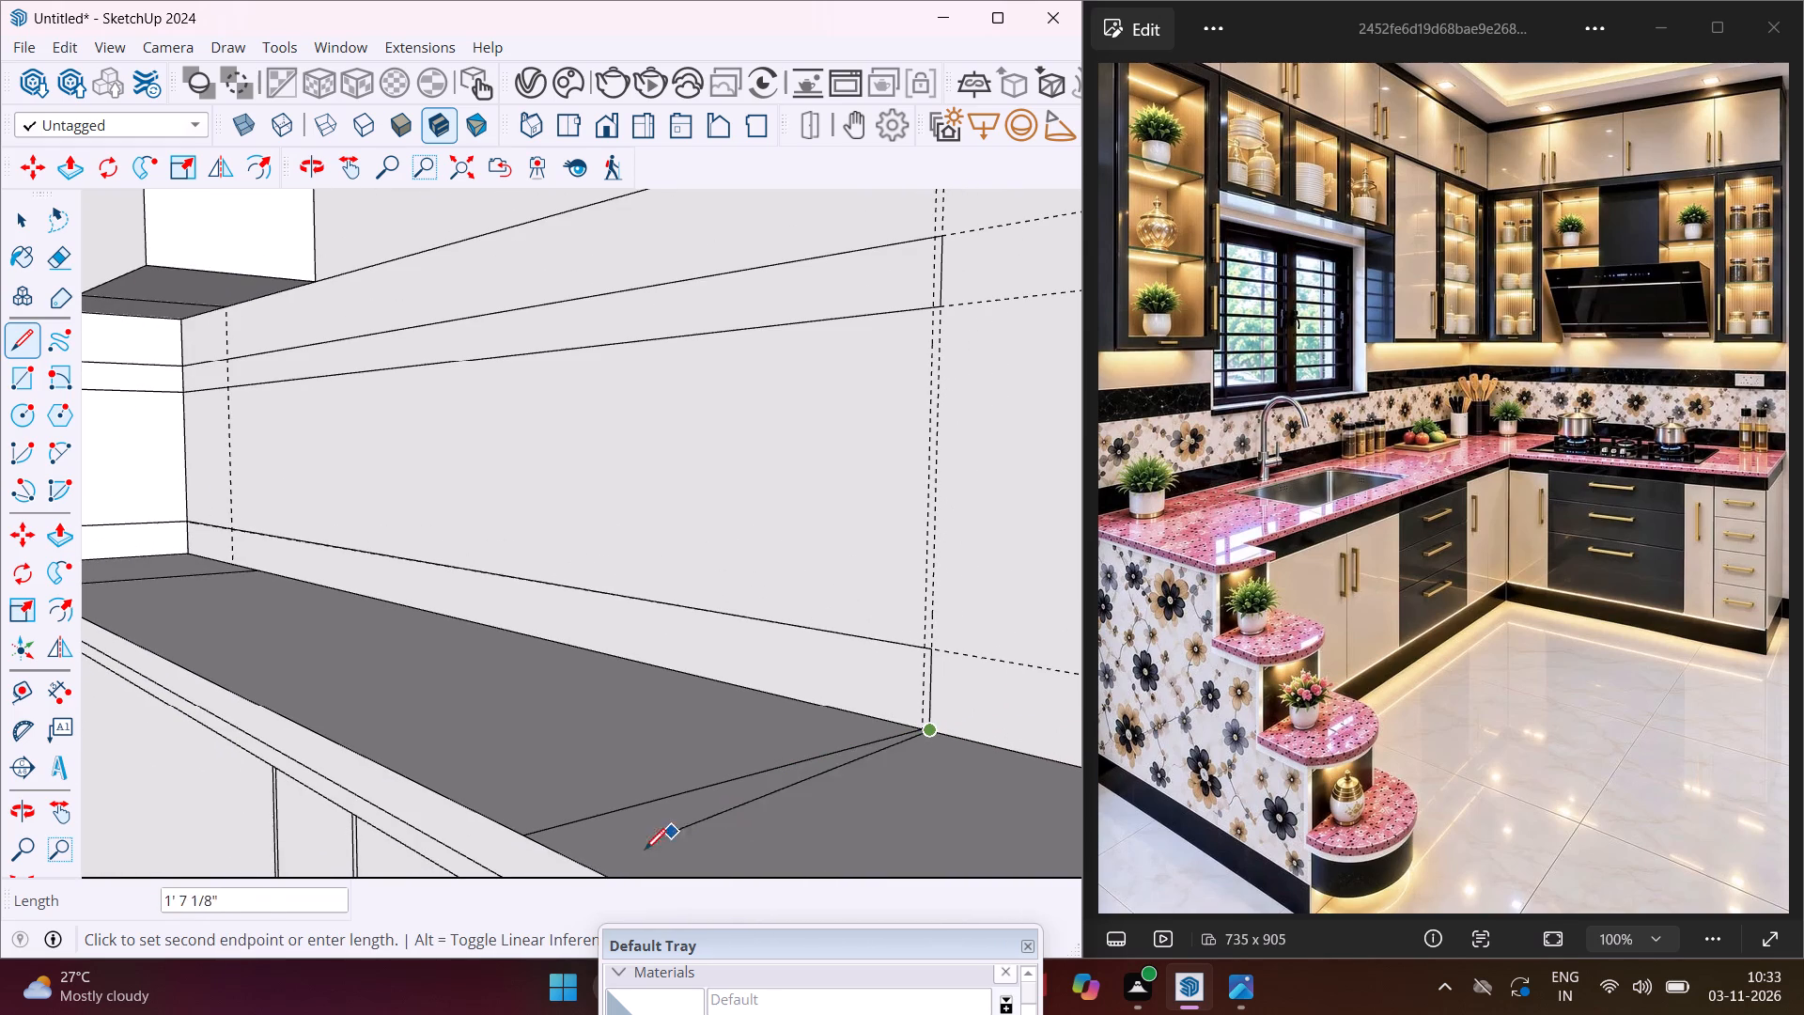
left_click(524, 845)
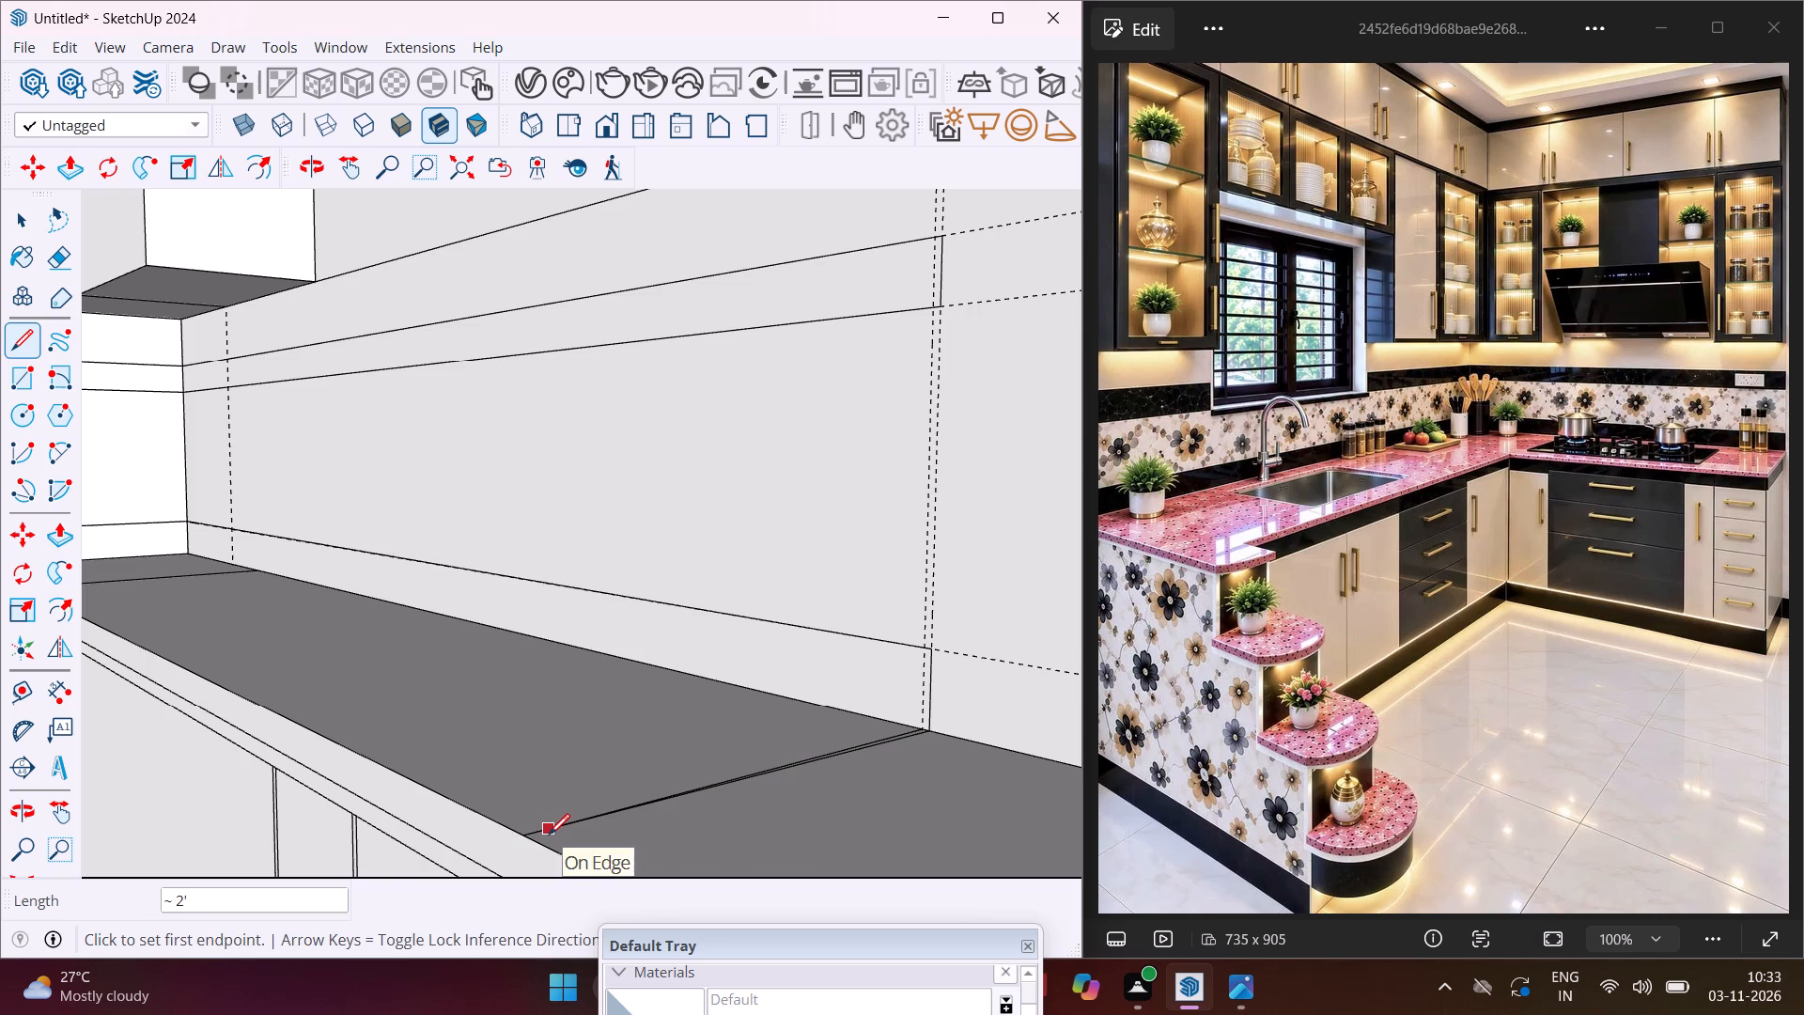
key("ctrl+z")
Draw a 2' line across the countertop, parallel to the existing cross line, from the short vertical's foot to the front edge.
scroll(875, 741, "up", 2)
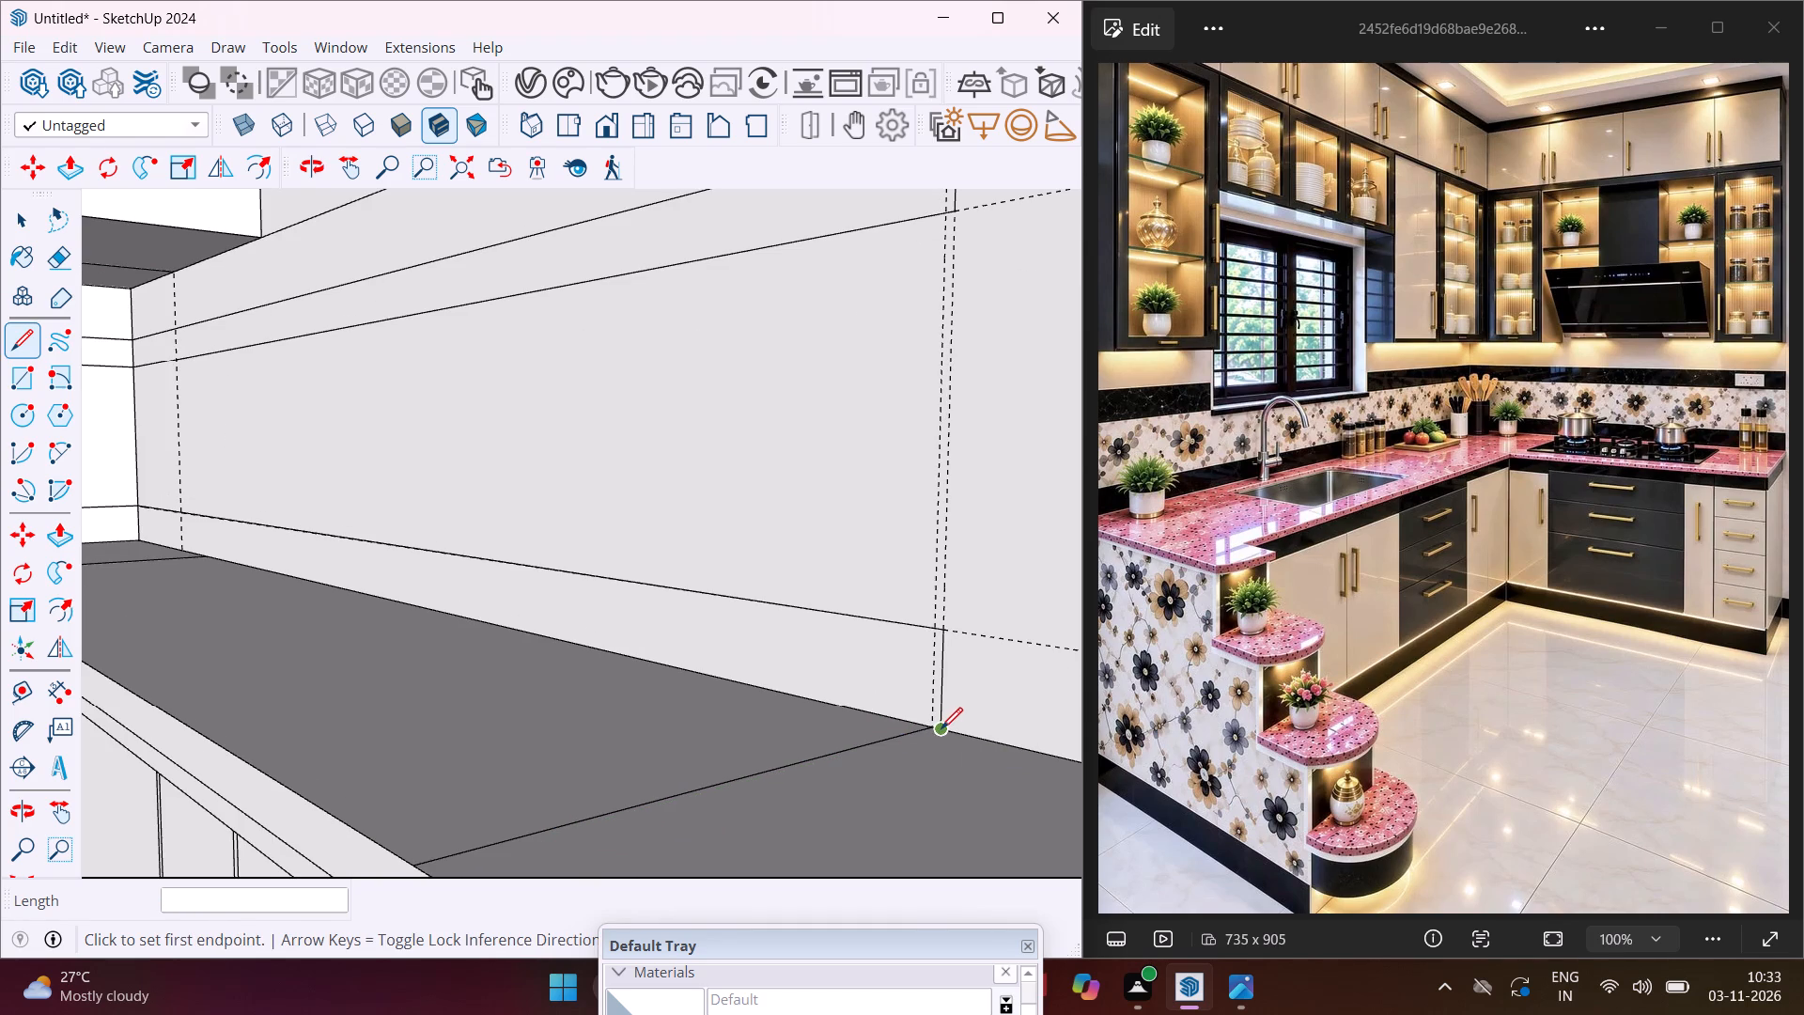
left_click(941, 728)
scroll(450, 870, "down", 4)
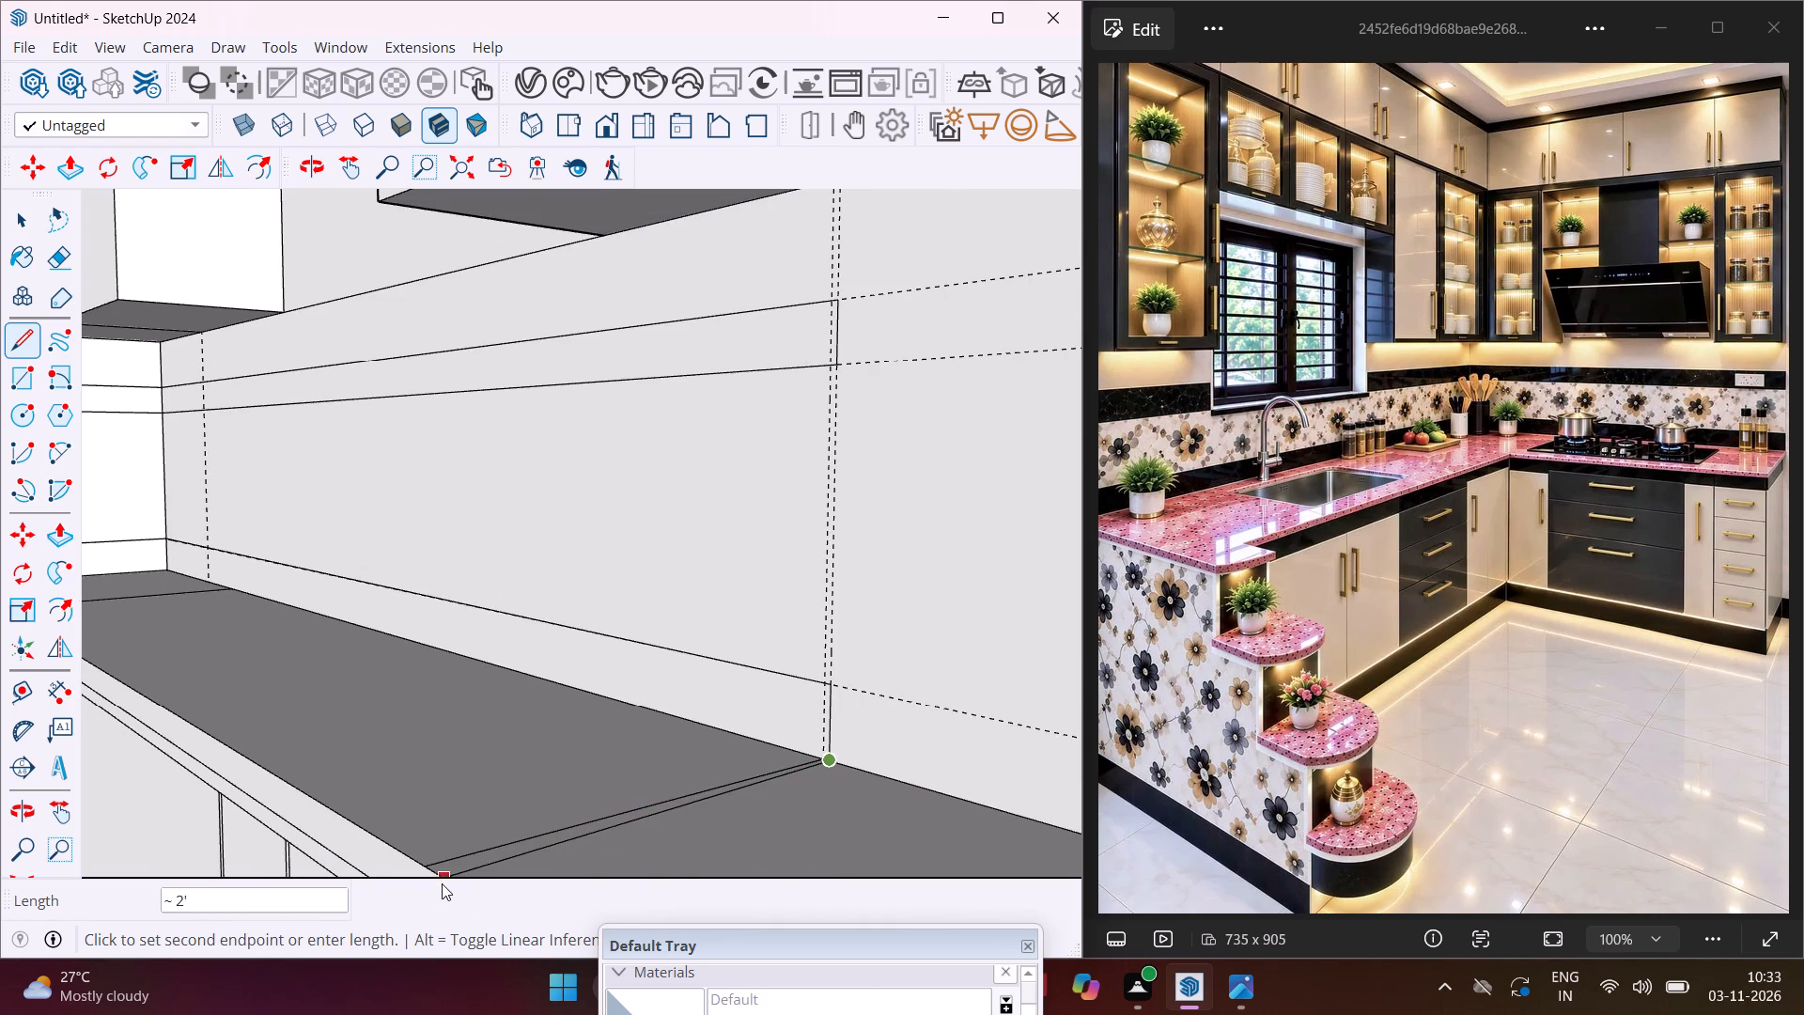
scroll(440, 877, "up", 2)
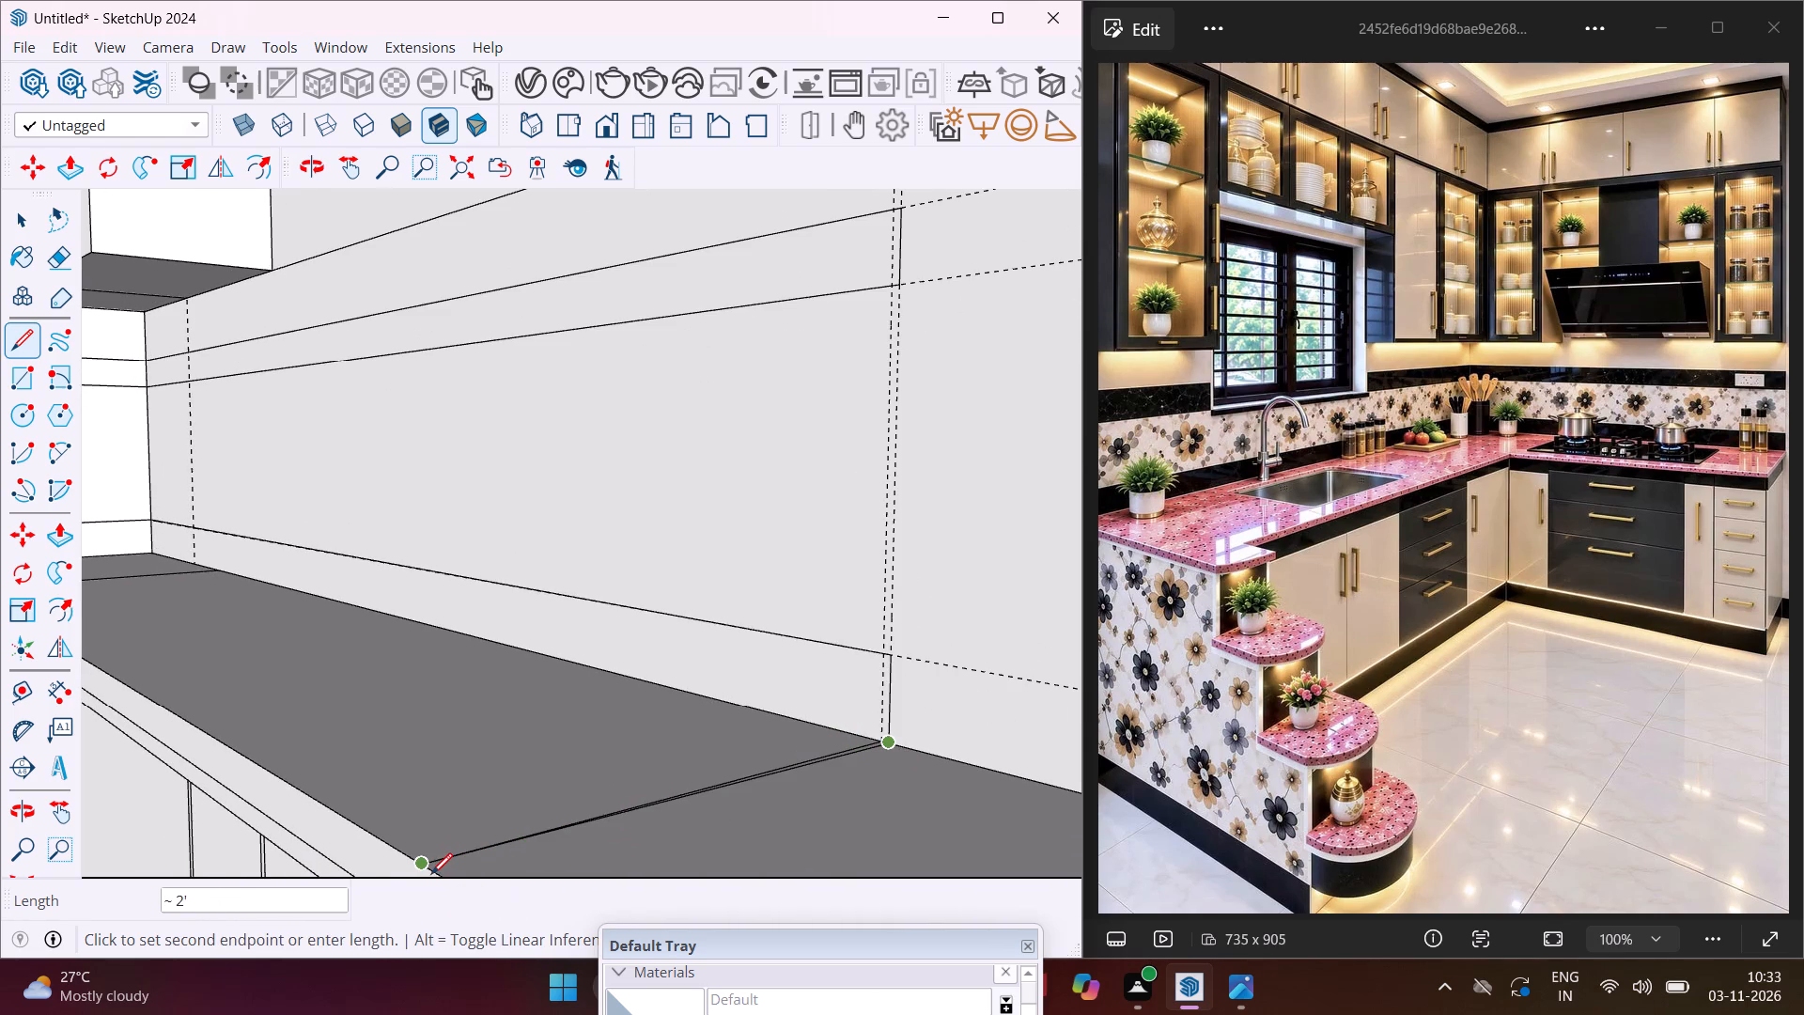
middle_click_drag(431, 878, 440, 763)
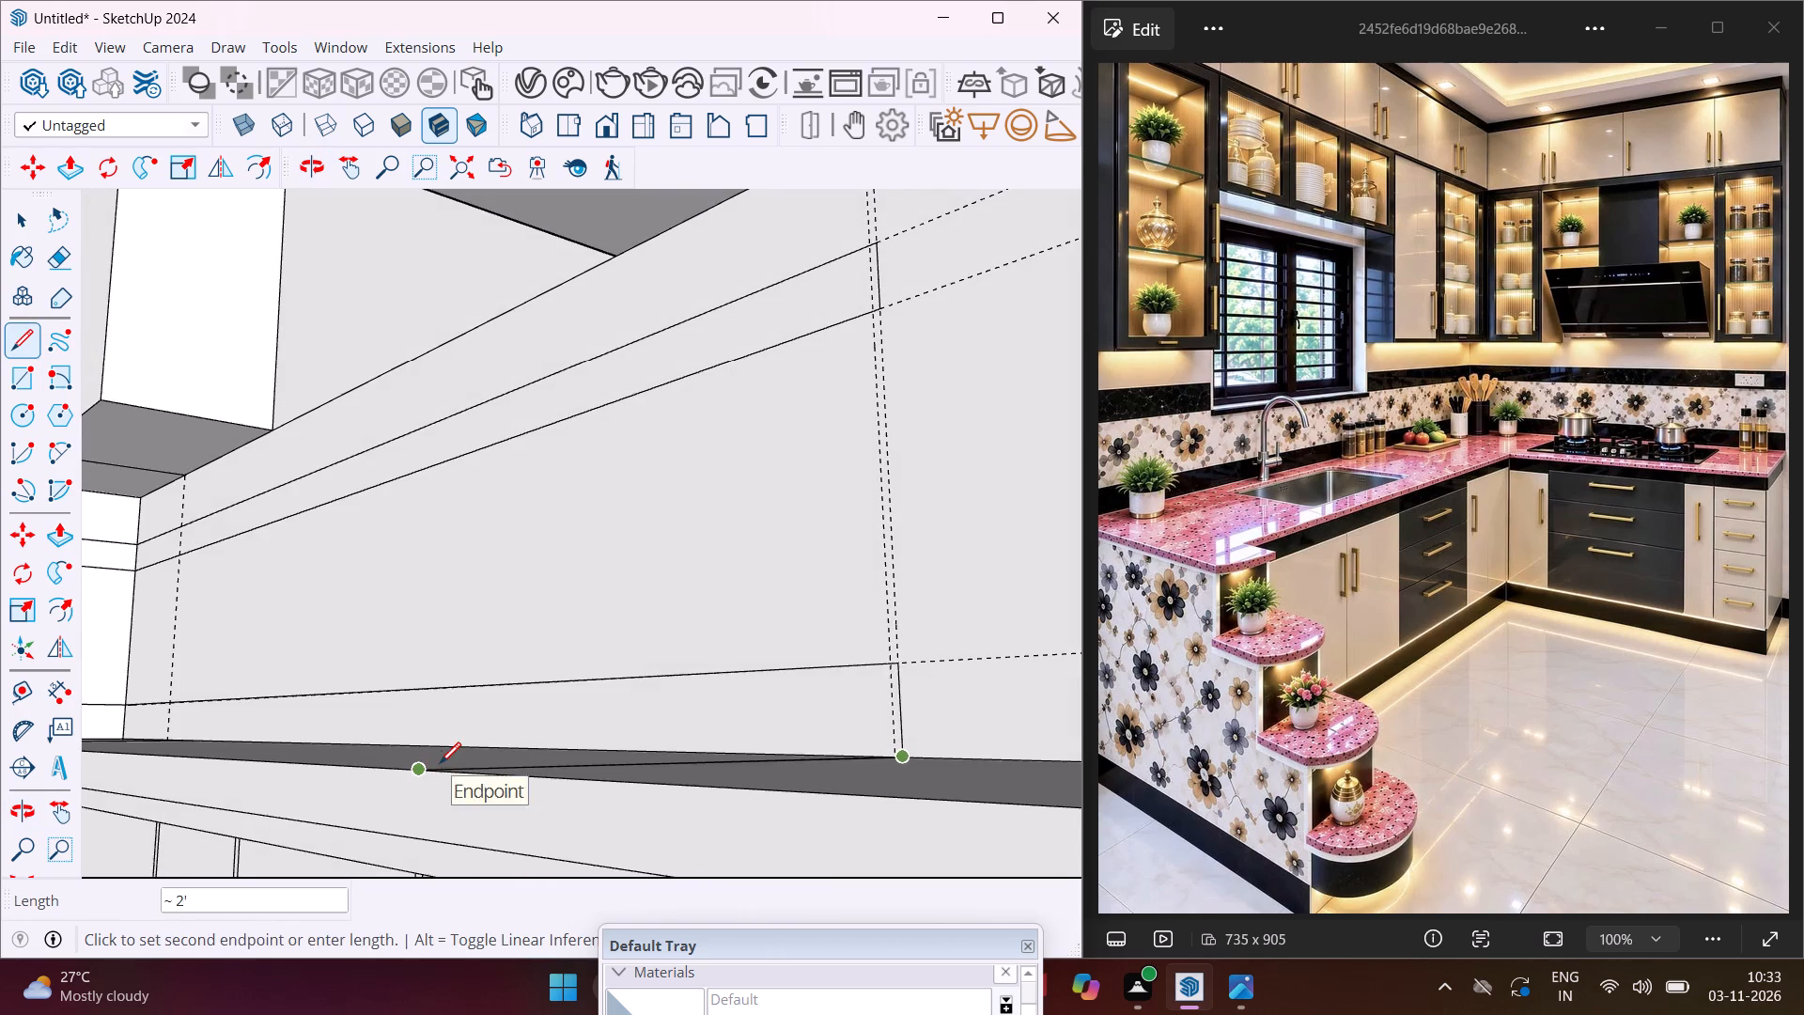
middle_click_drag(440, 763, 457, 813)
scroll(457, 827, "up", 2)
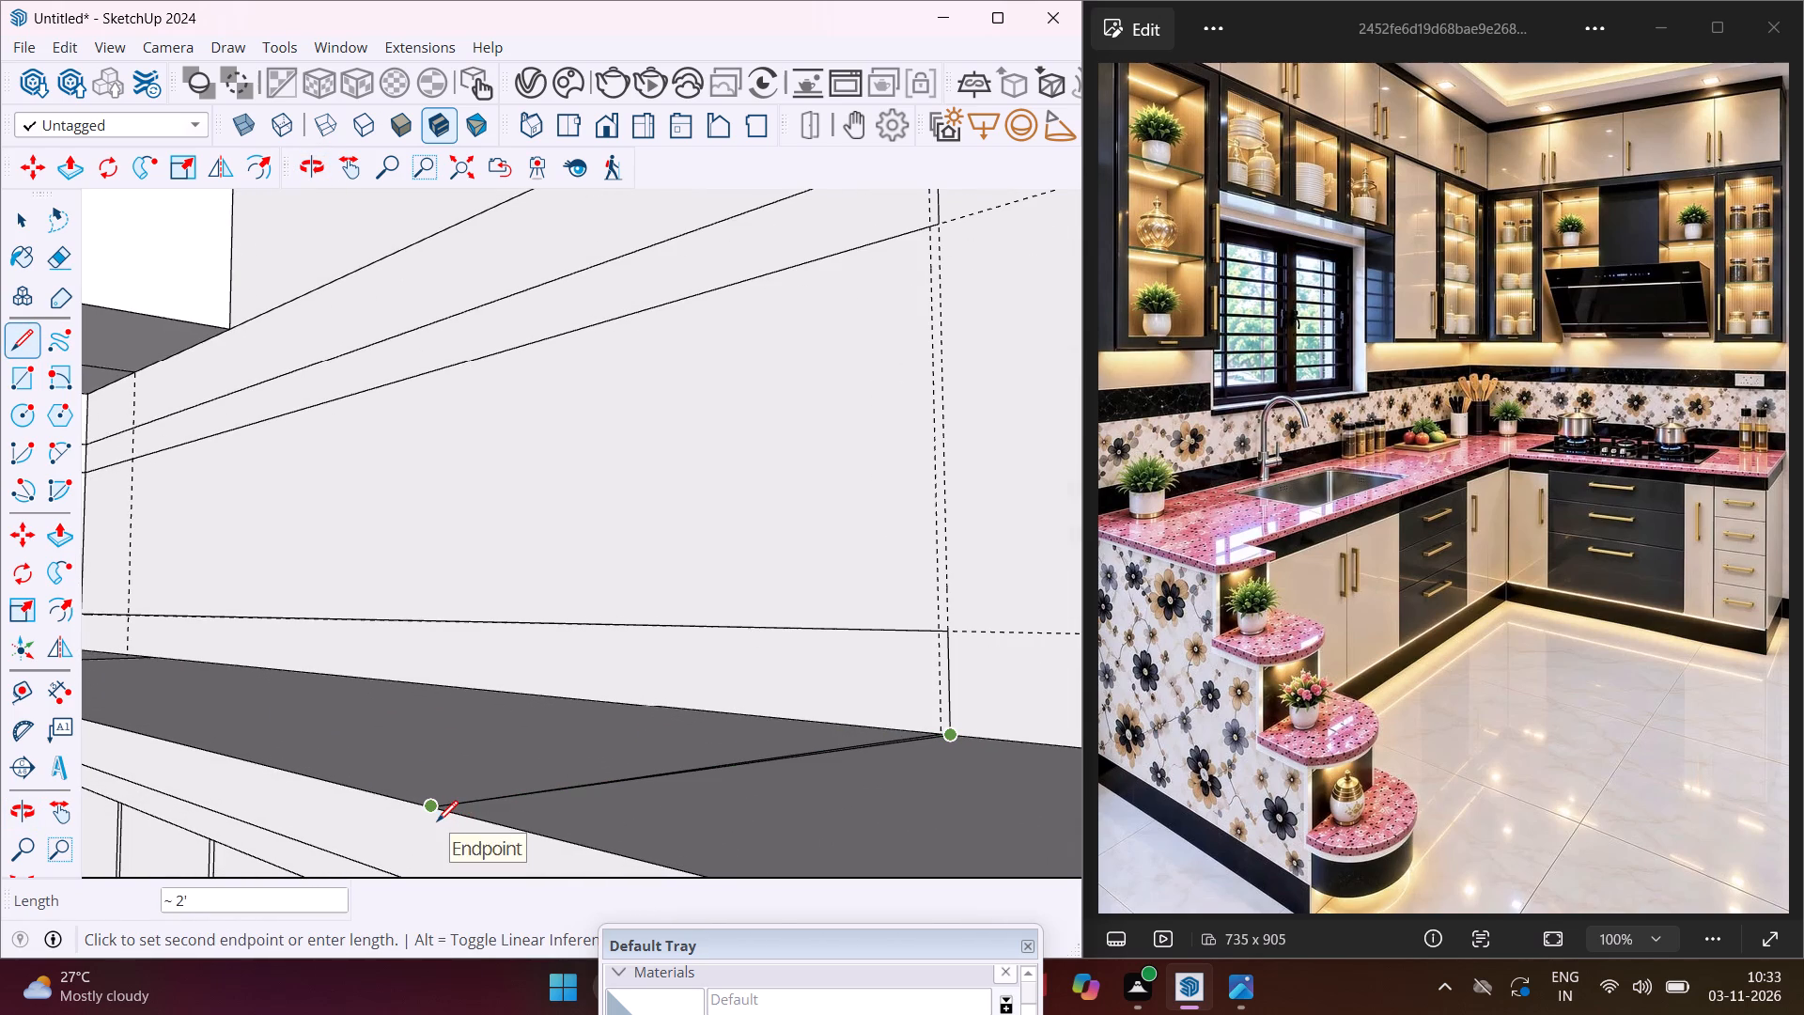
scroll(441, 821, "up", 3)
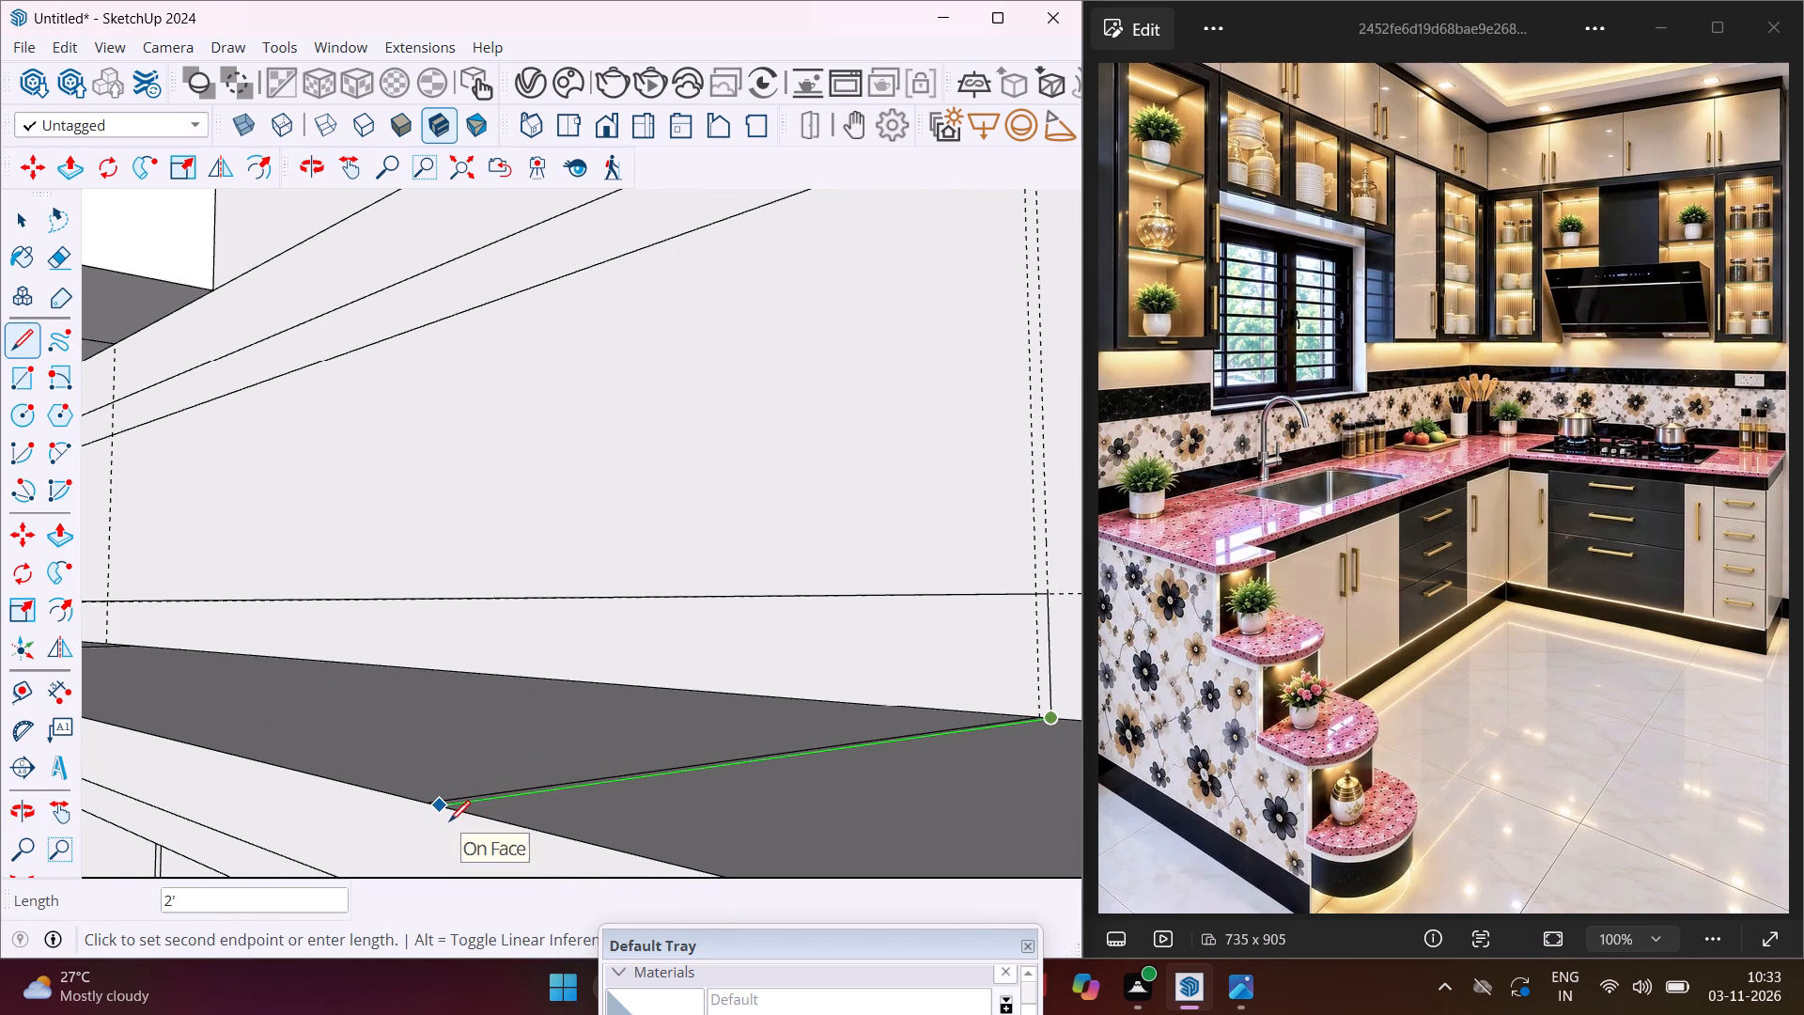
left_click(449, 821)
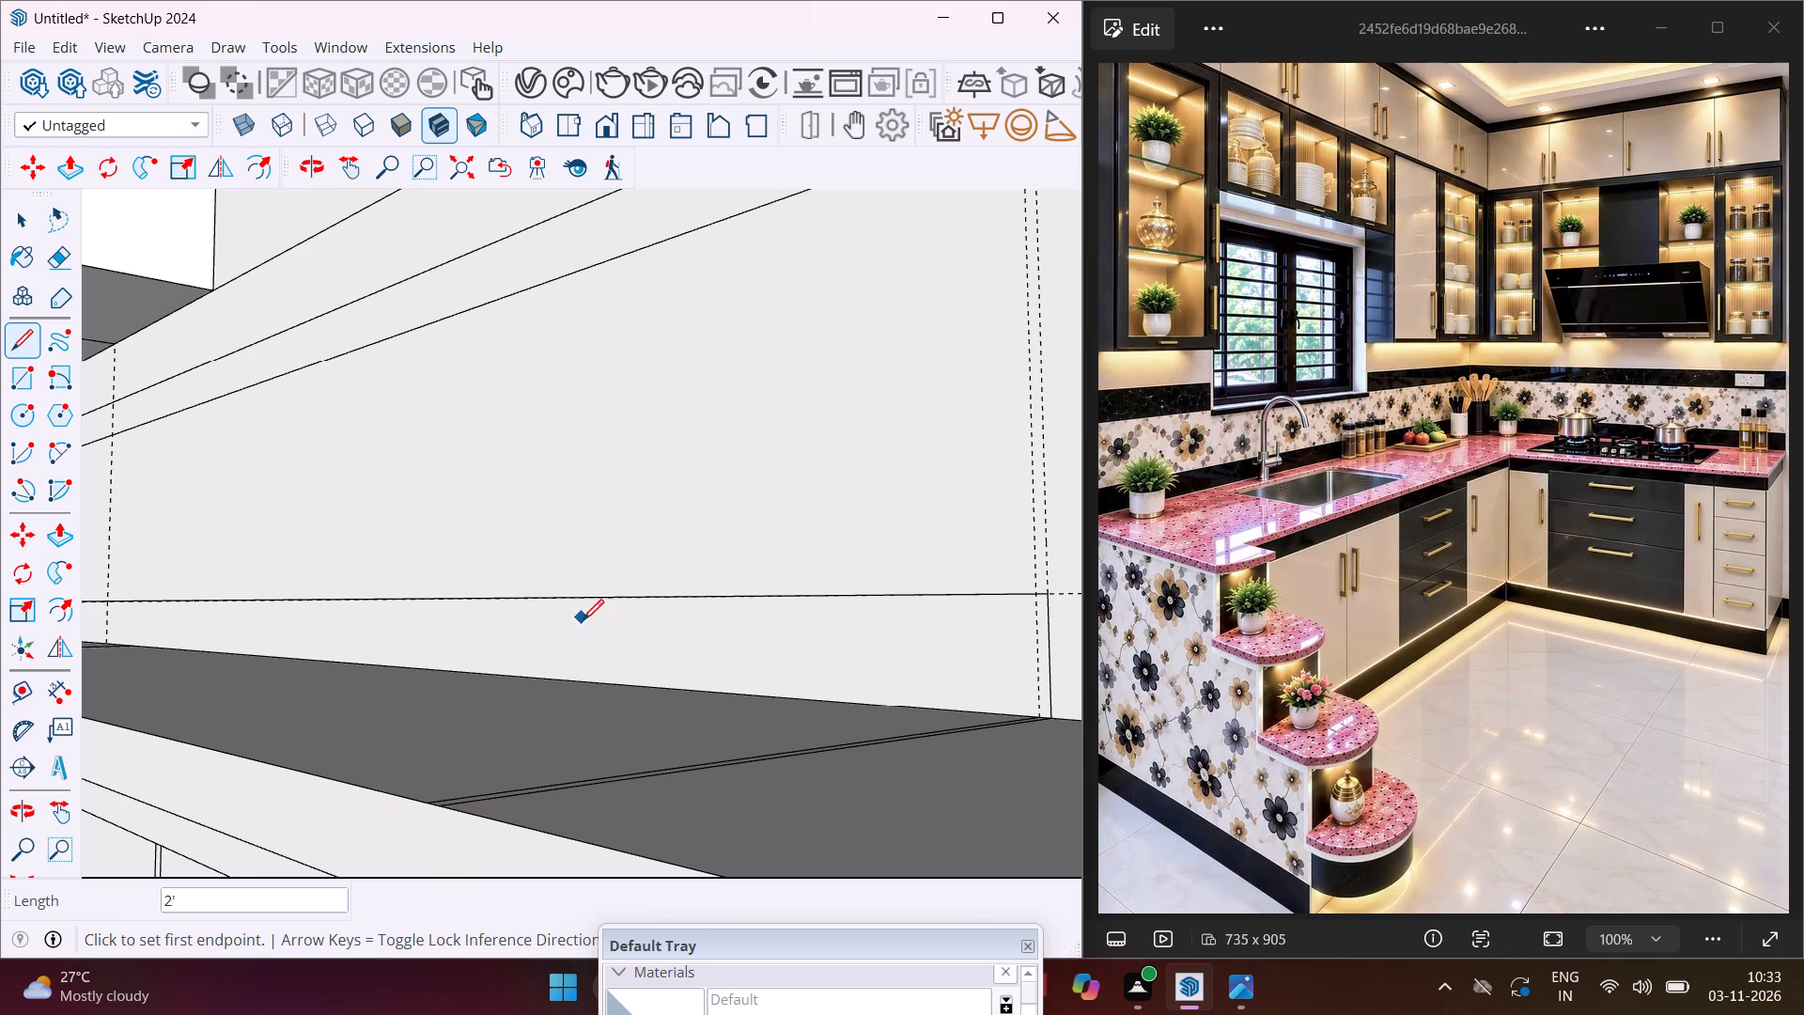
middle_click_drag(583, 620, 672, 729)
key("Escape")
key("space")
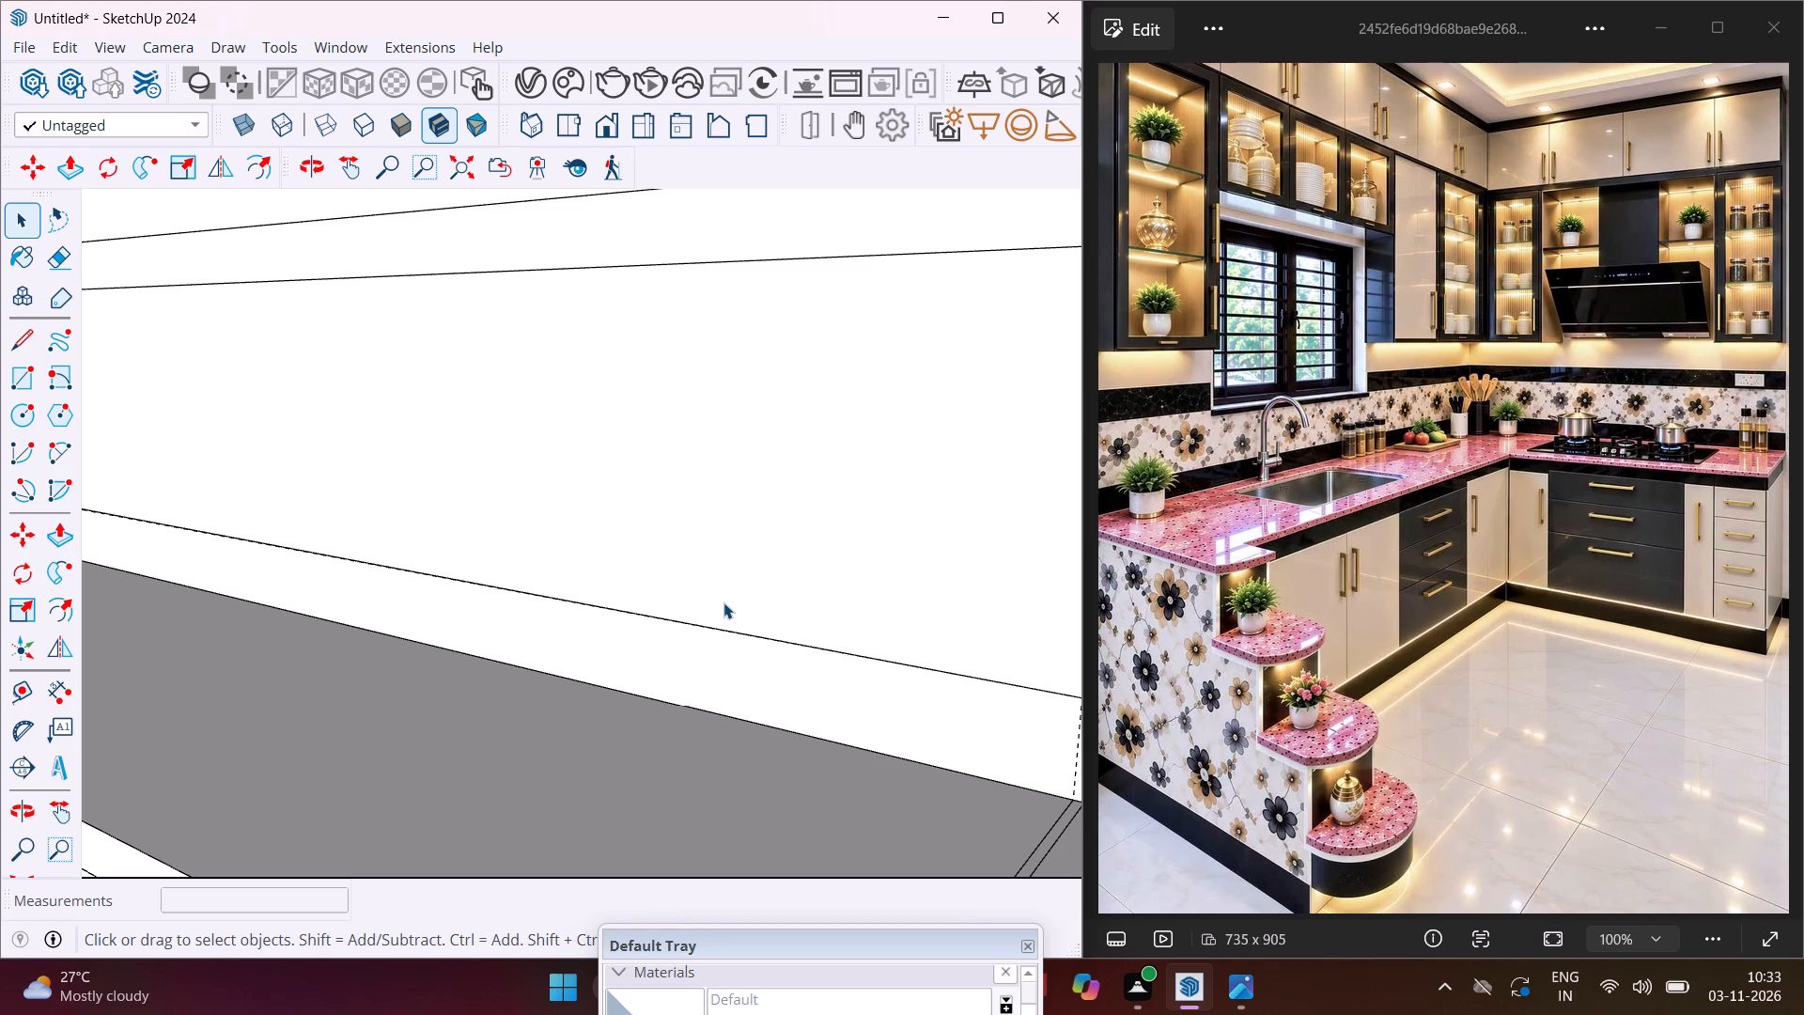
Delete all the dashed construction guides from the kitchen model.
scroll(668, 627, "down", 9)
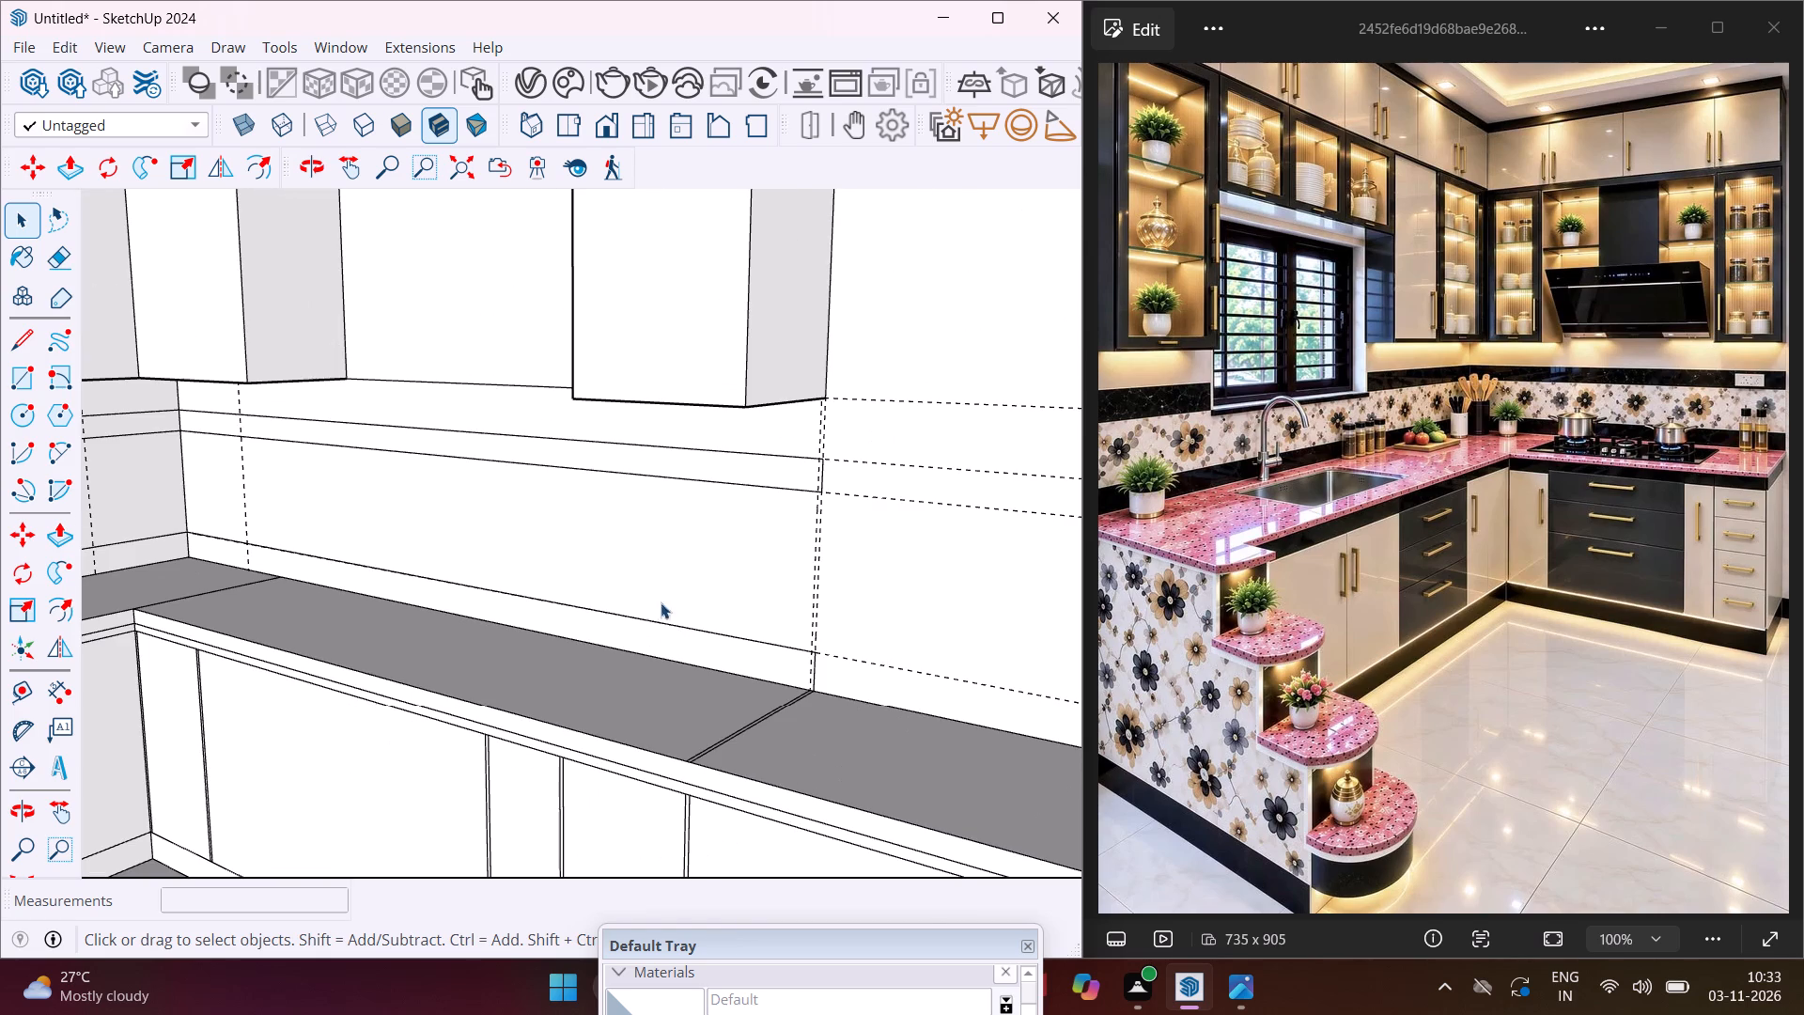
key("Escape")
key("space")
scroll(785, 443, "down", 6)
middle_click_drag(703, 454, 893, 474)
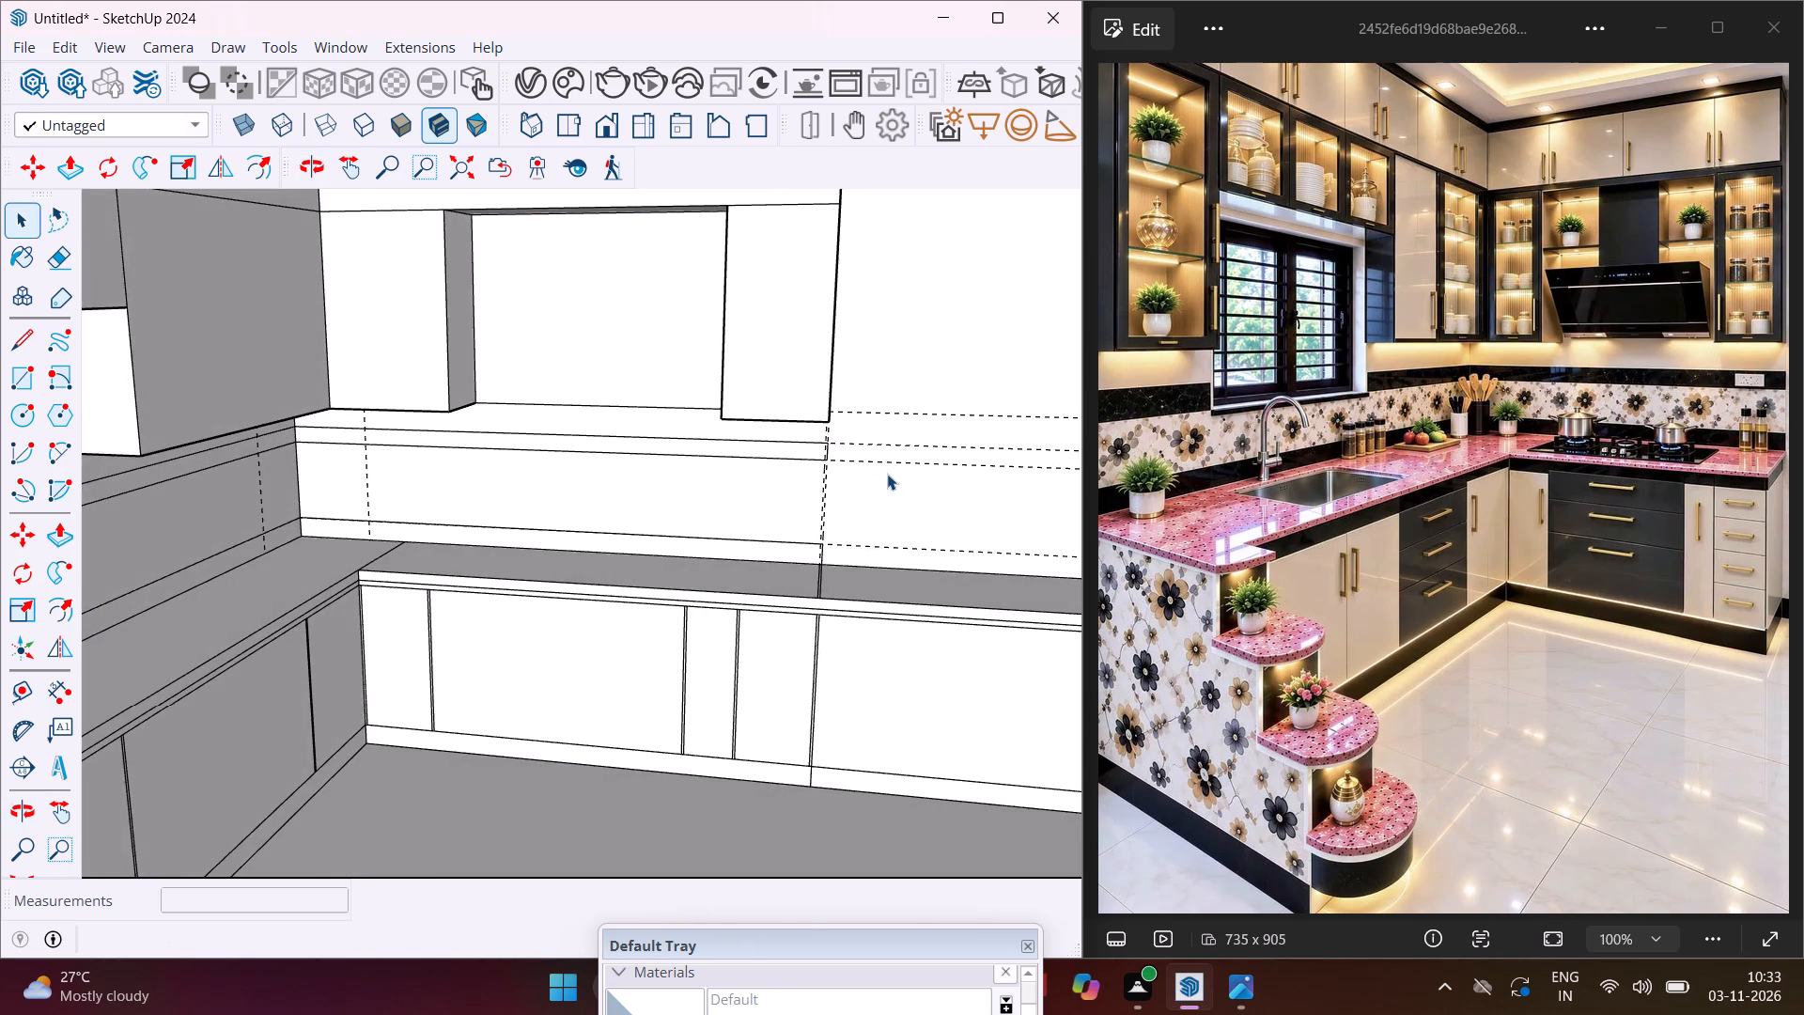
scroll(878, 474, "down", 4)
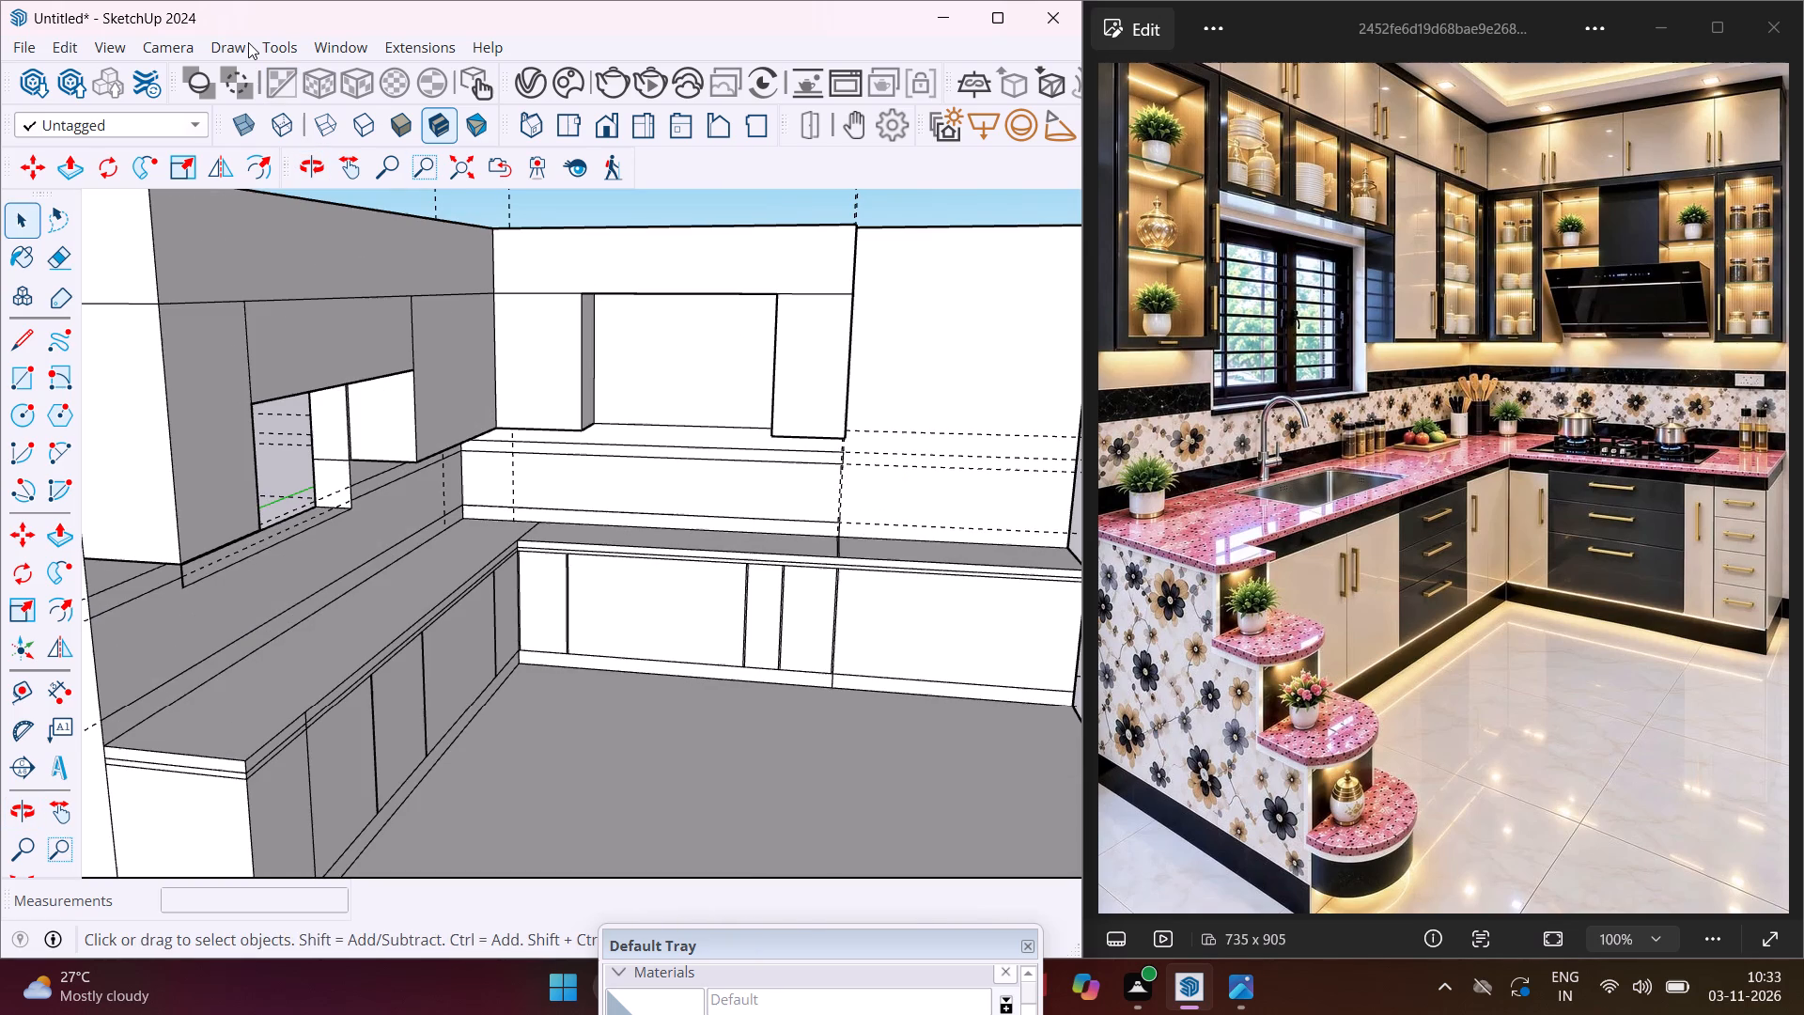
left_click(67, 43)
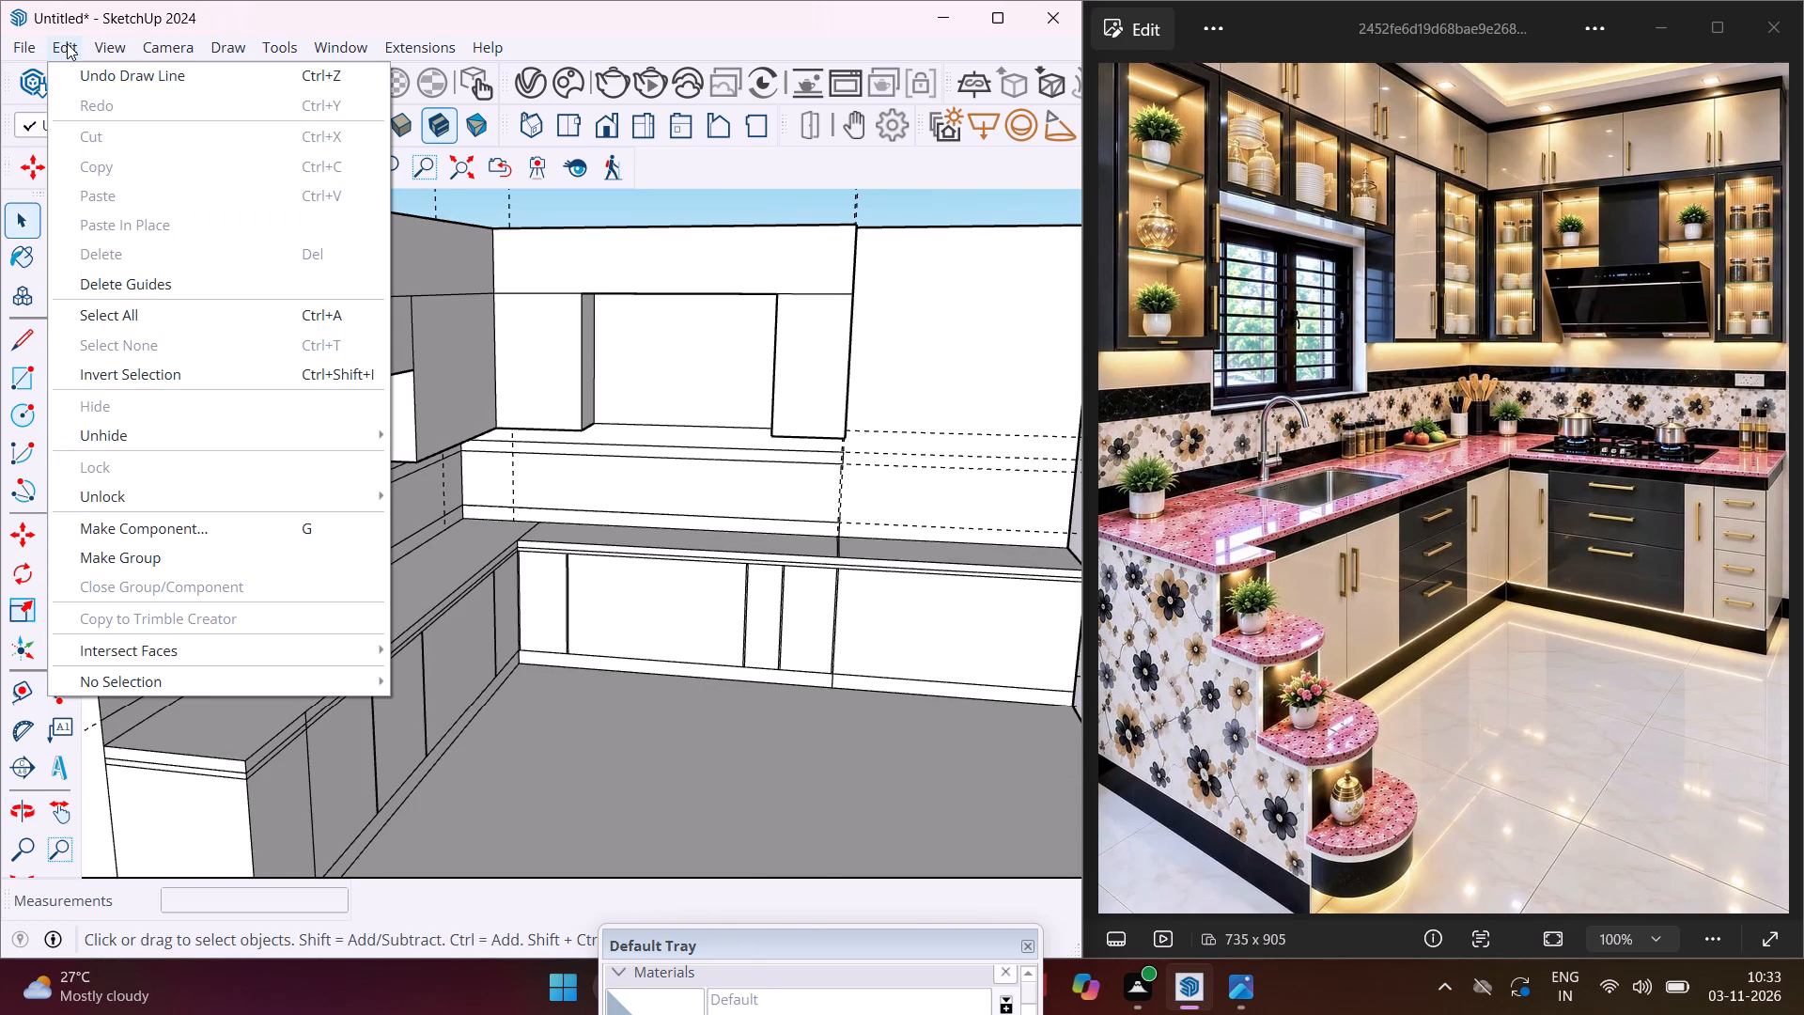
left_click(206, 295)
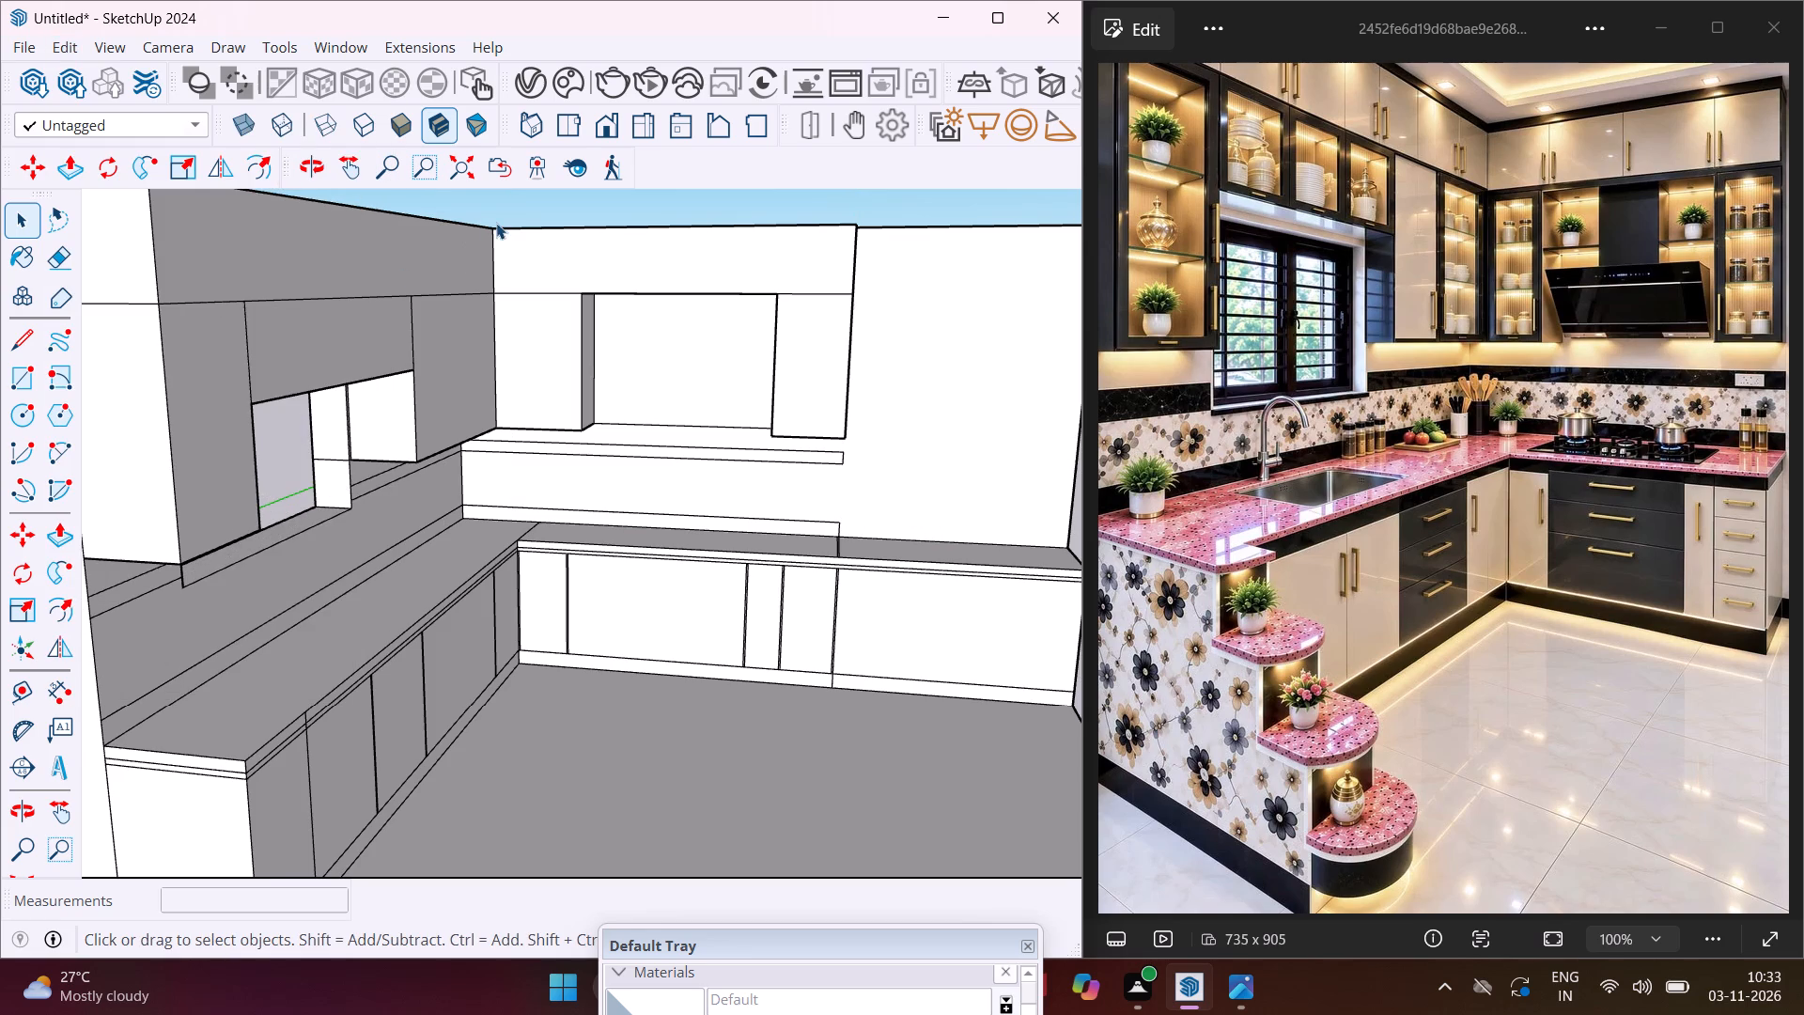
Offset the front face outline of the tall upper cabinet at the window wall's outer end inward by 1".
scroll(453, 304, "down", 1)
middle_click_drag(447, 314, 241, 323)
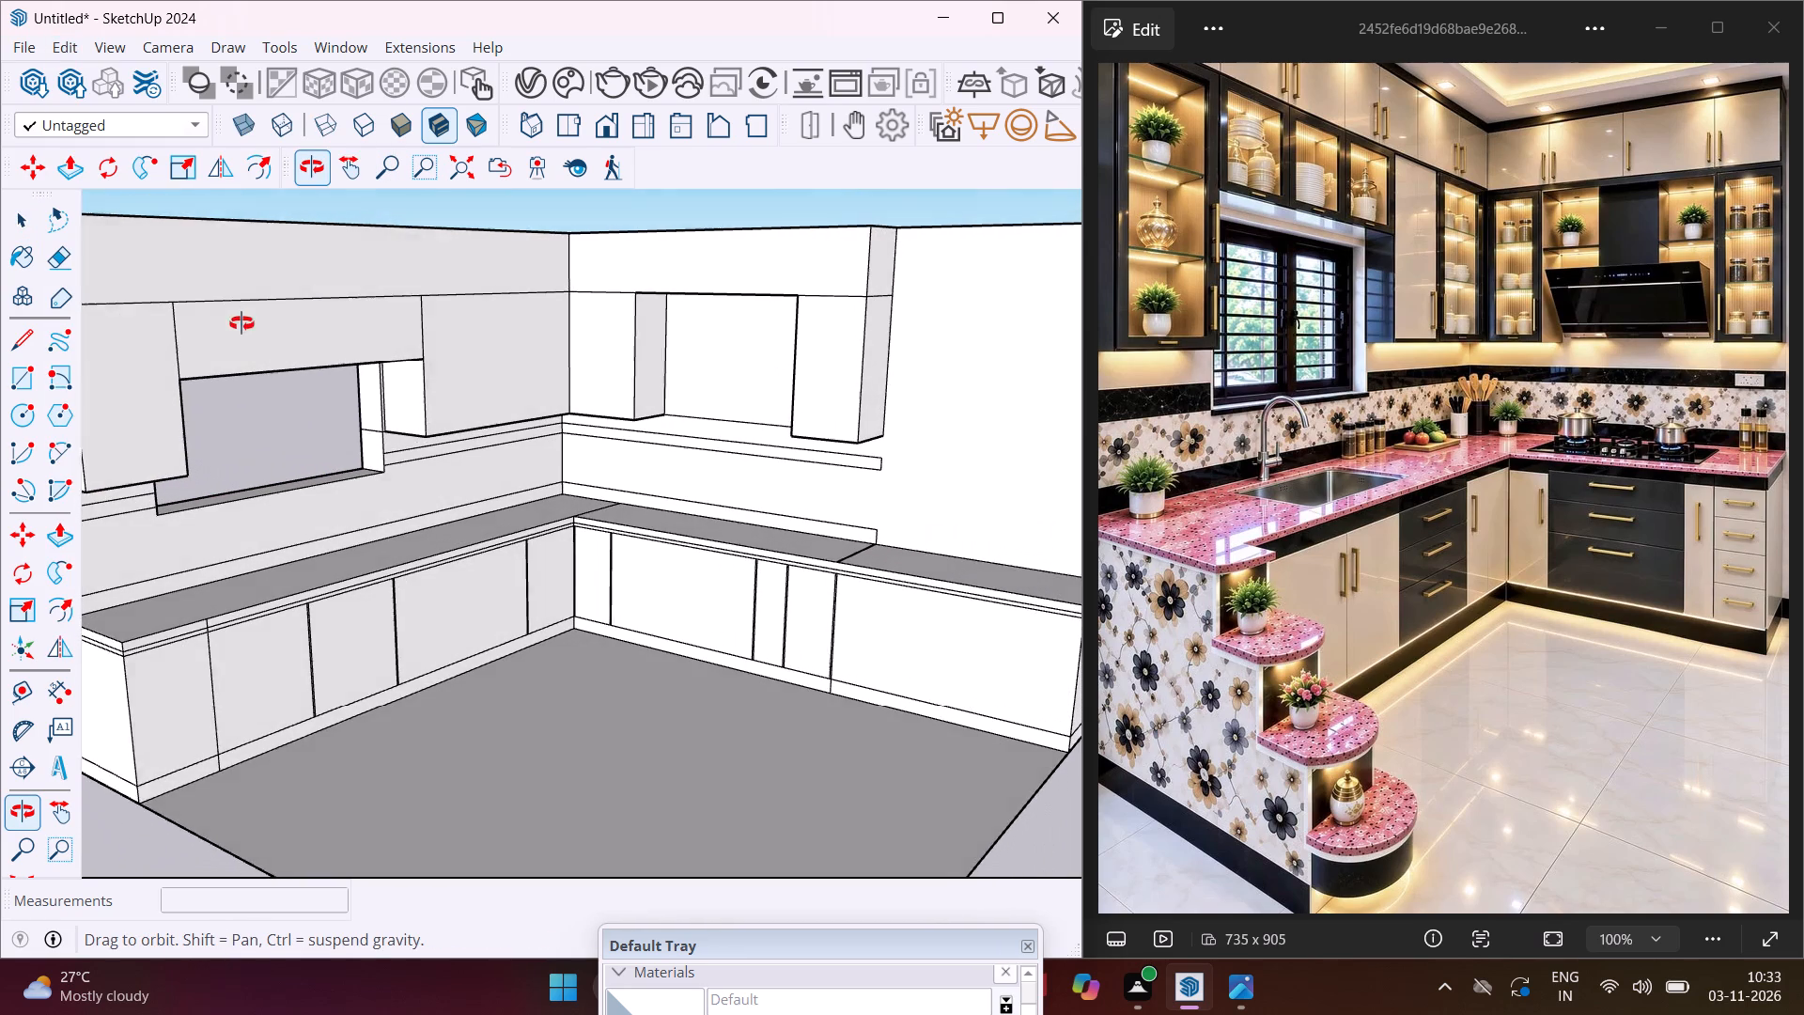
middle_click_drag(241, 323, 239, 323)
scroll(170, 336, "down", 3)
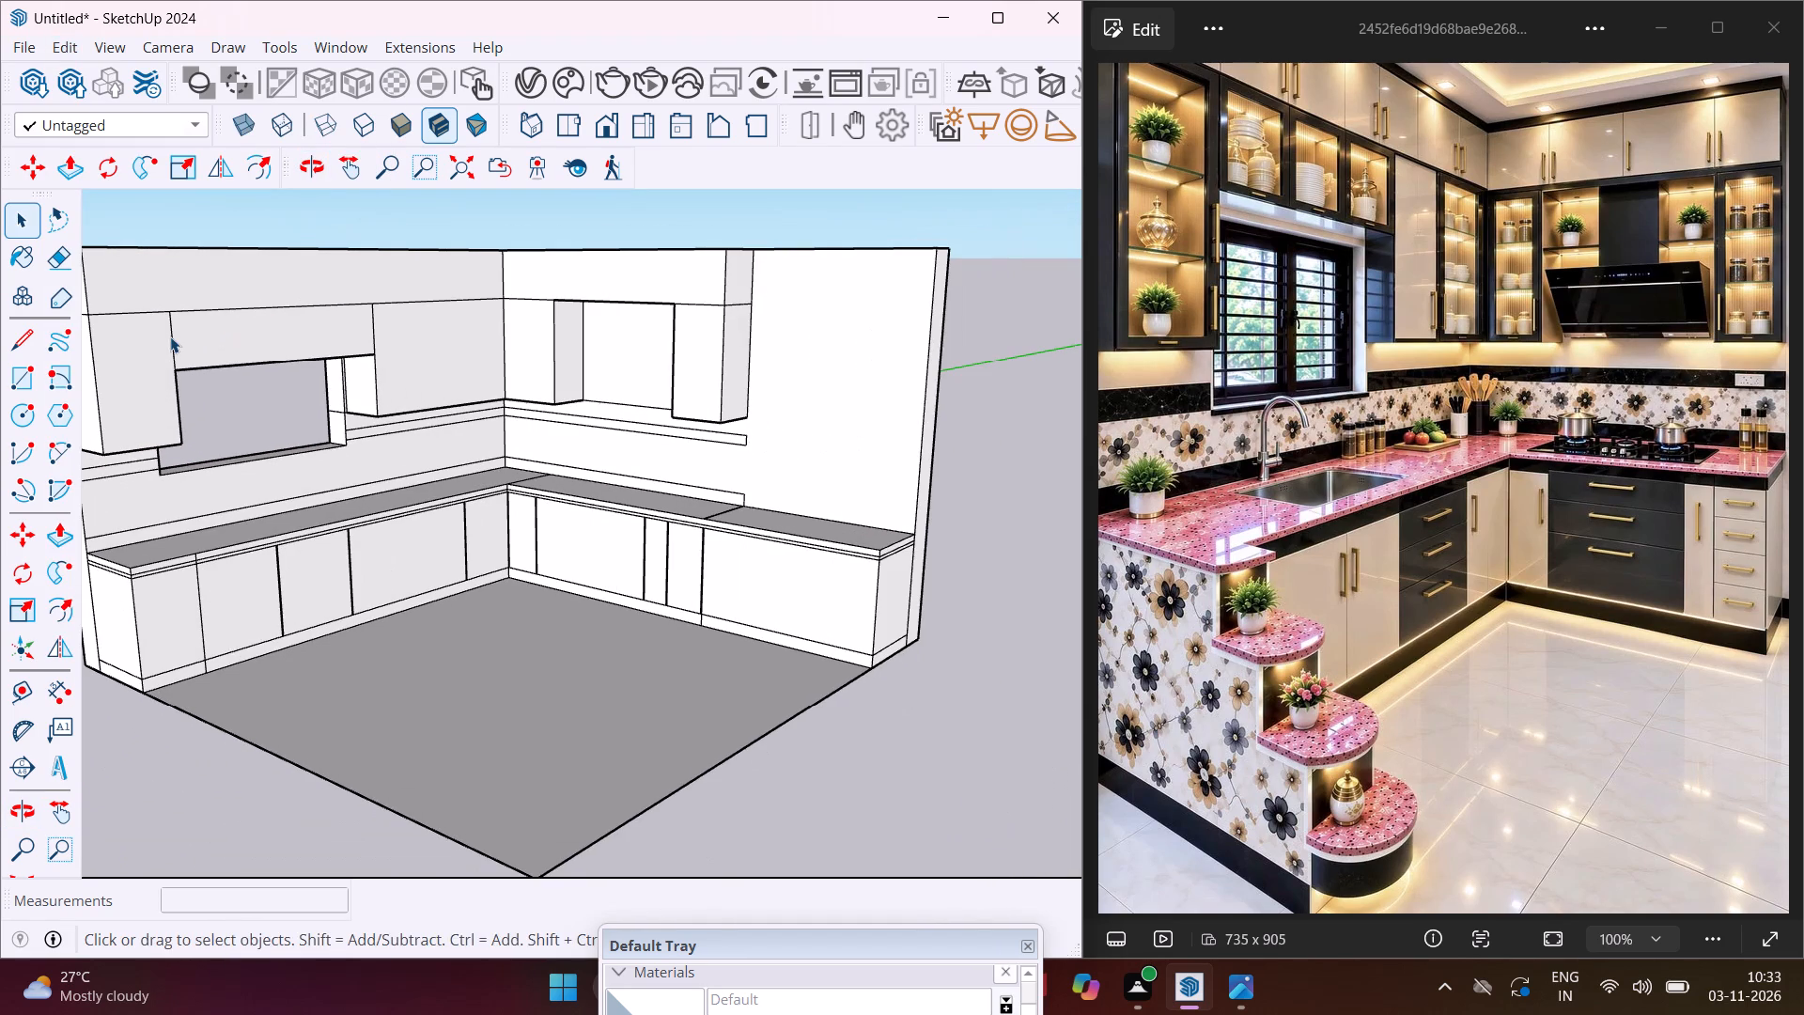
middle_click_drag(152, 339, 315, 348)
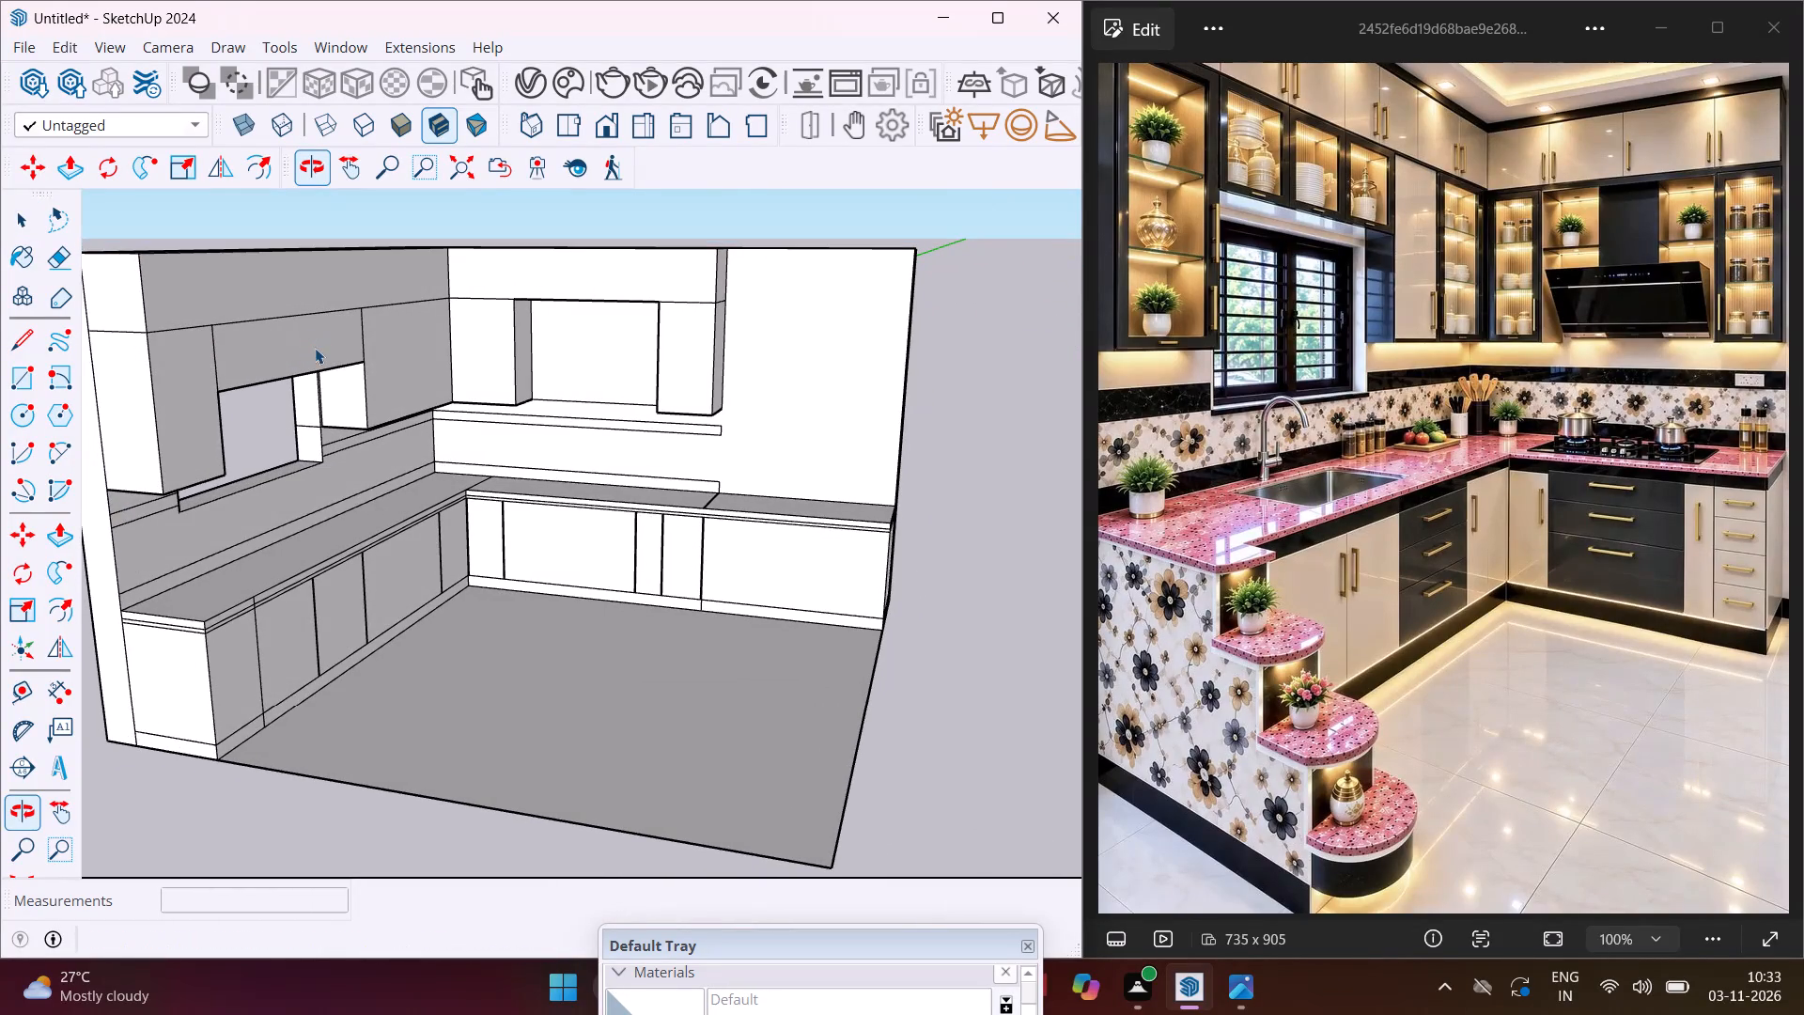
left_click(138, 399)
left_click(200, 394)
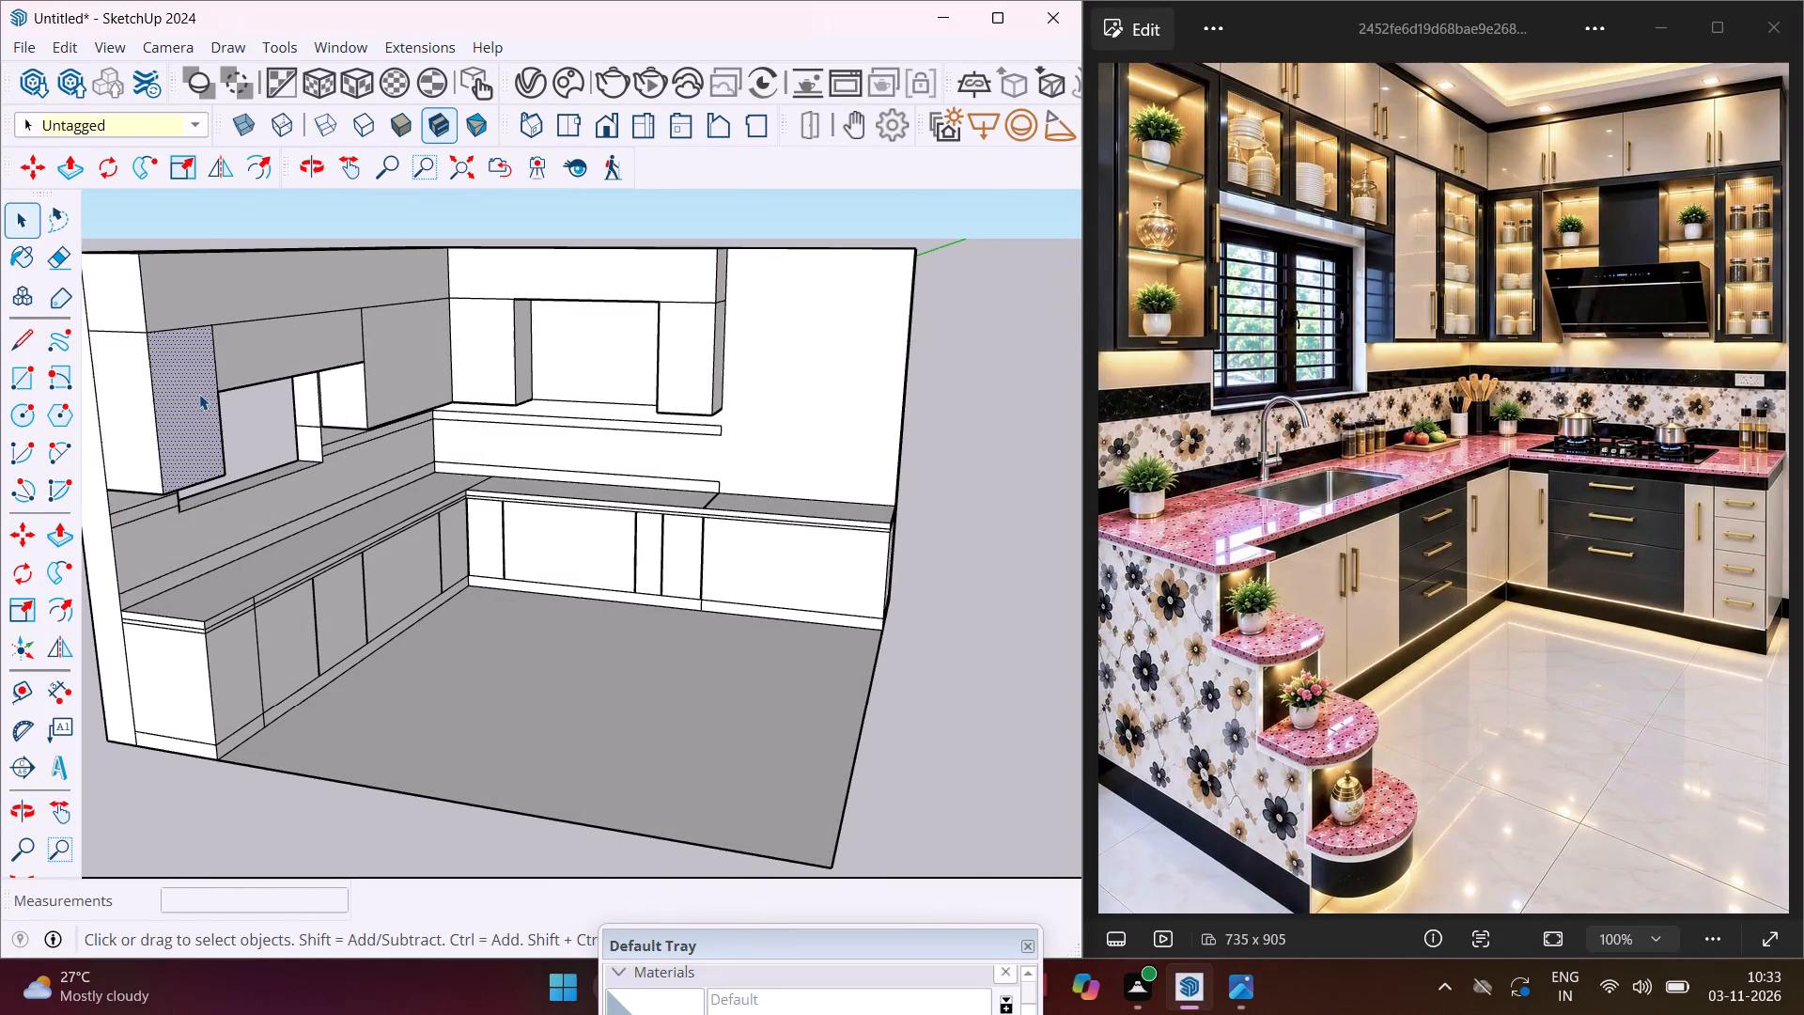
left_click(64, 619)
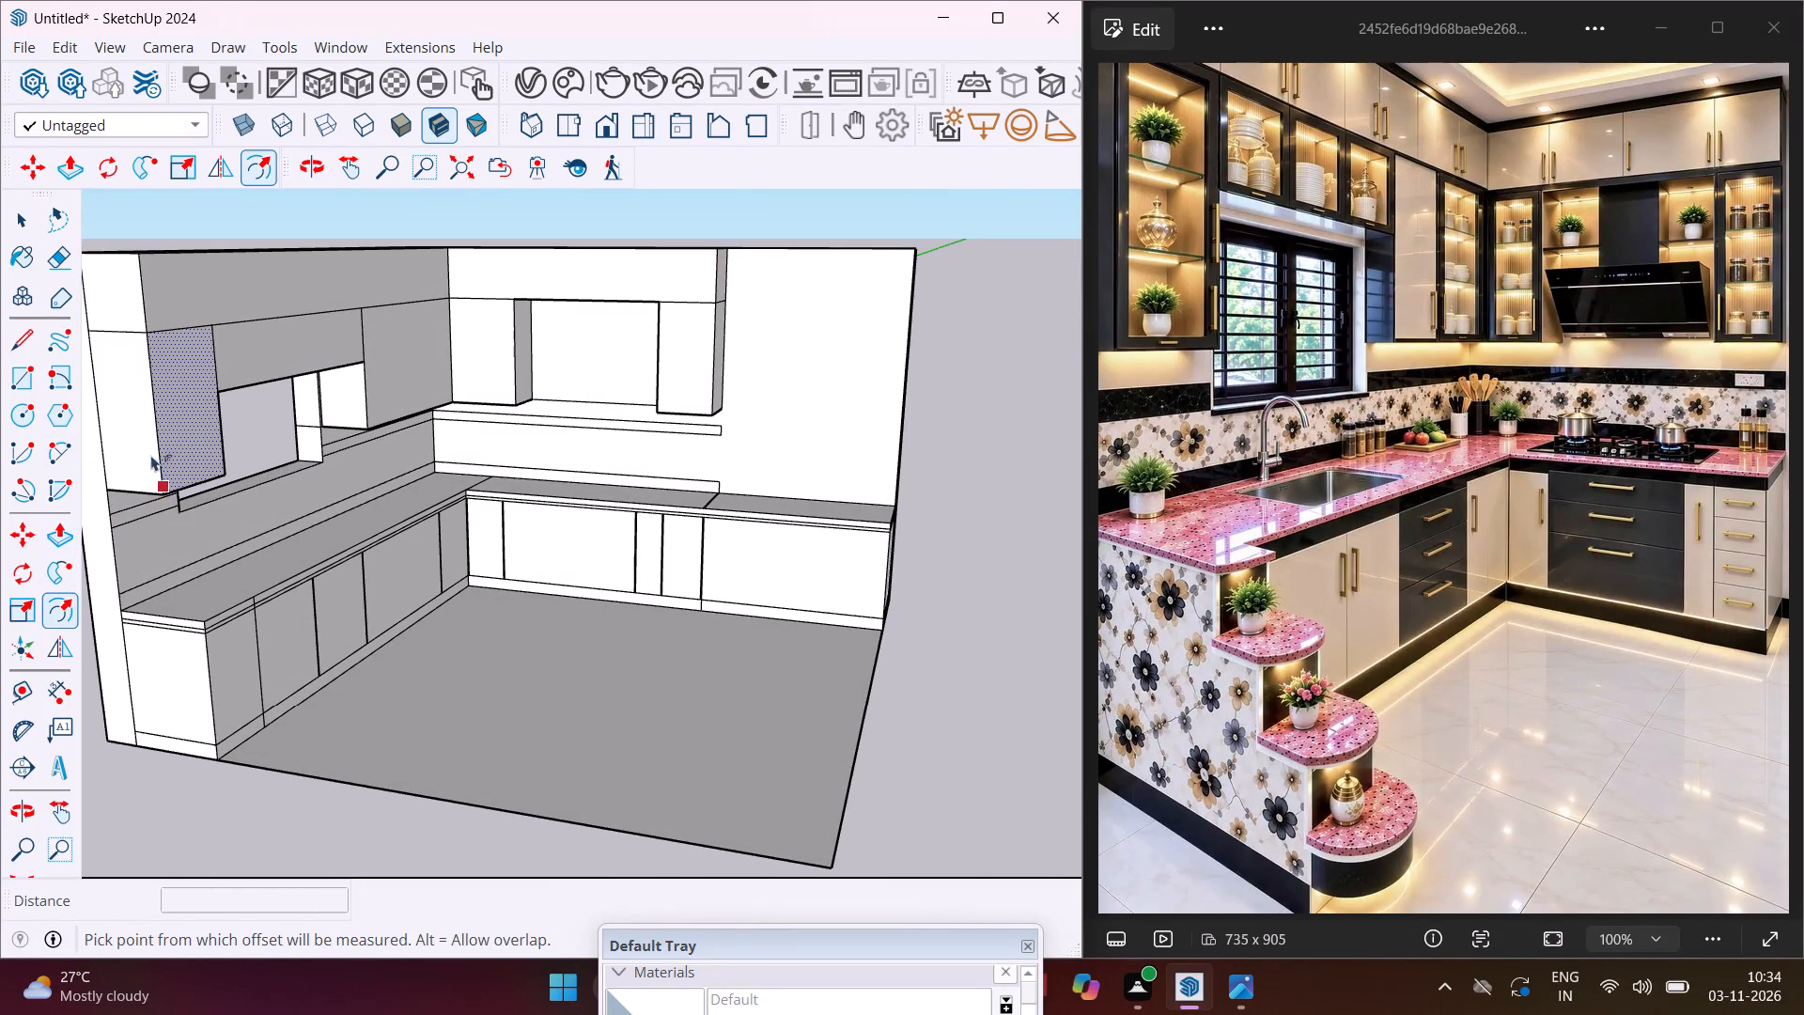
scroll(167, 382, "up", 2)
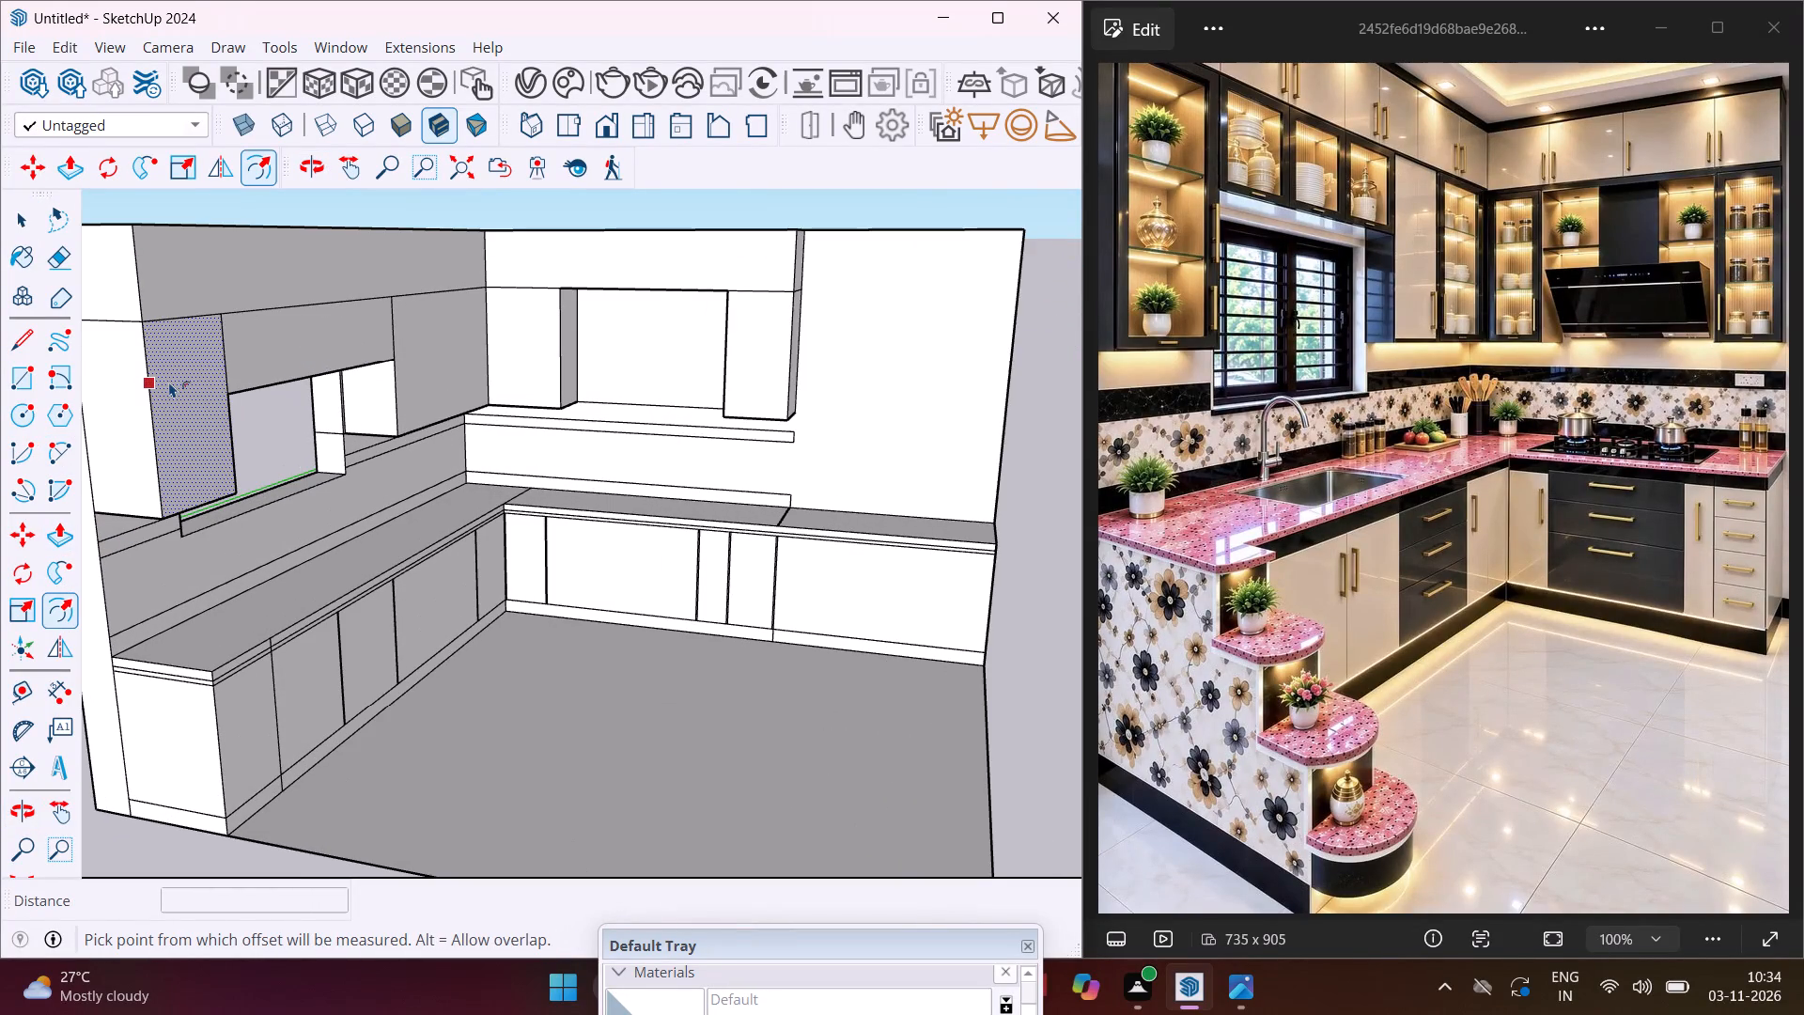
left_click(173, 383)
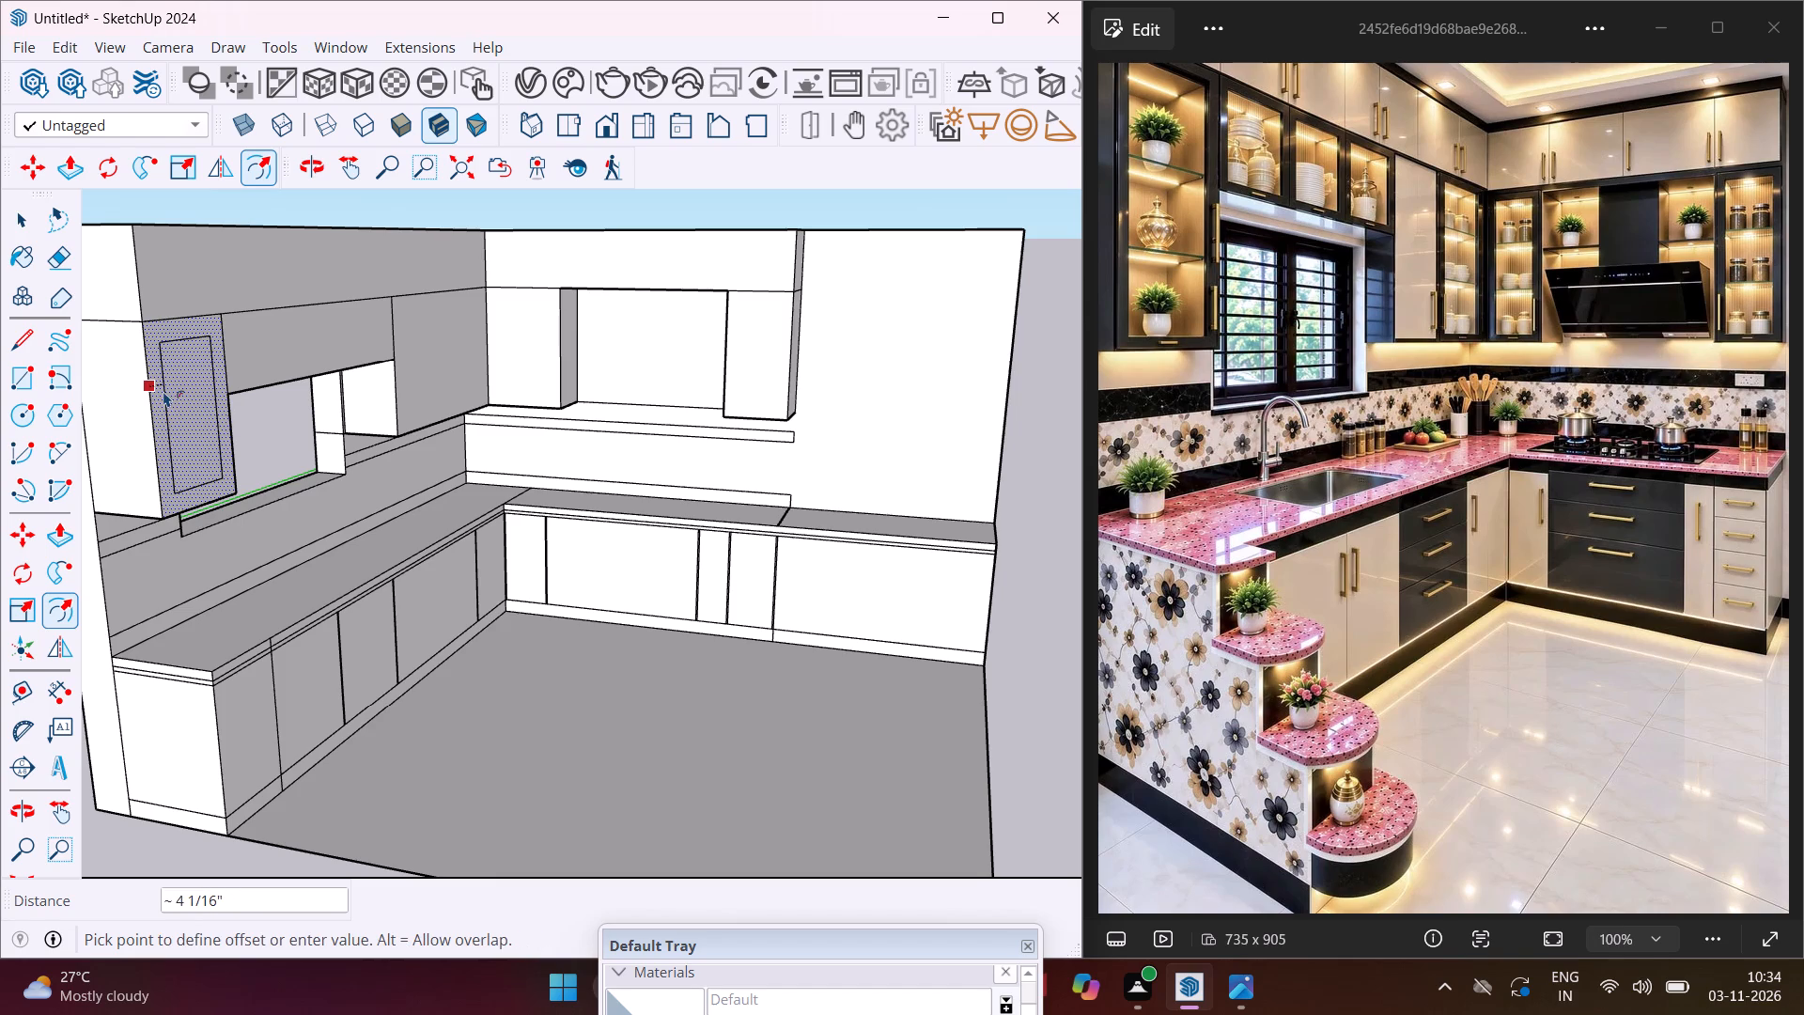
type("1\"")
key("Return")
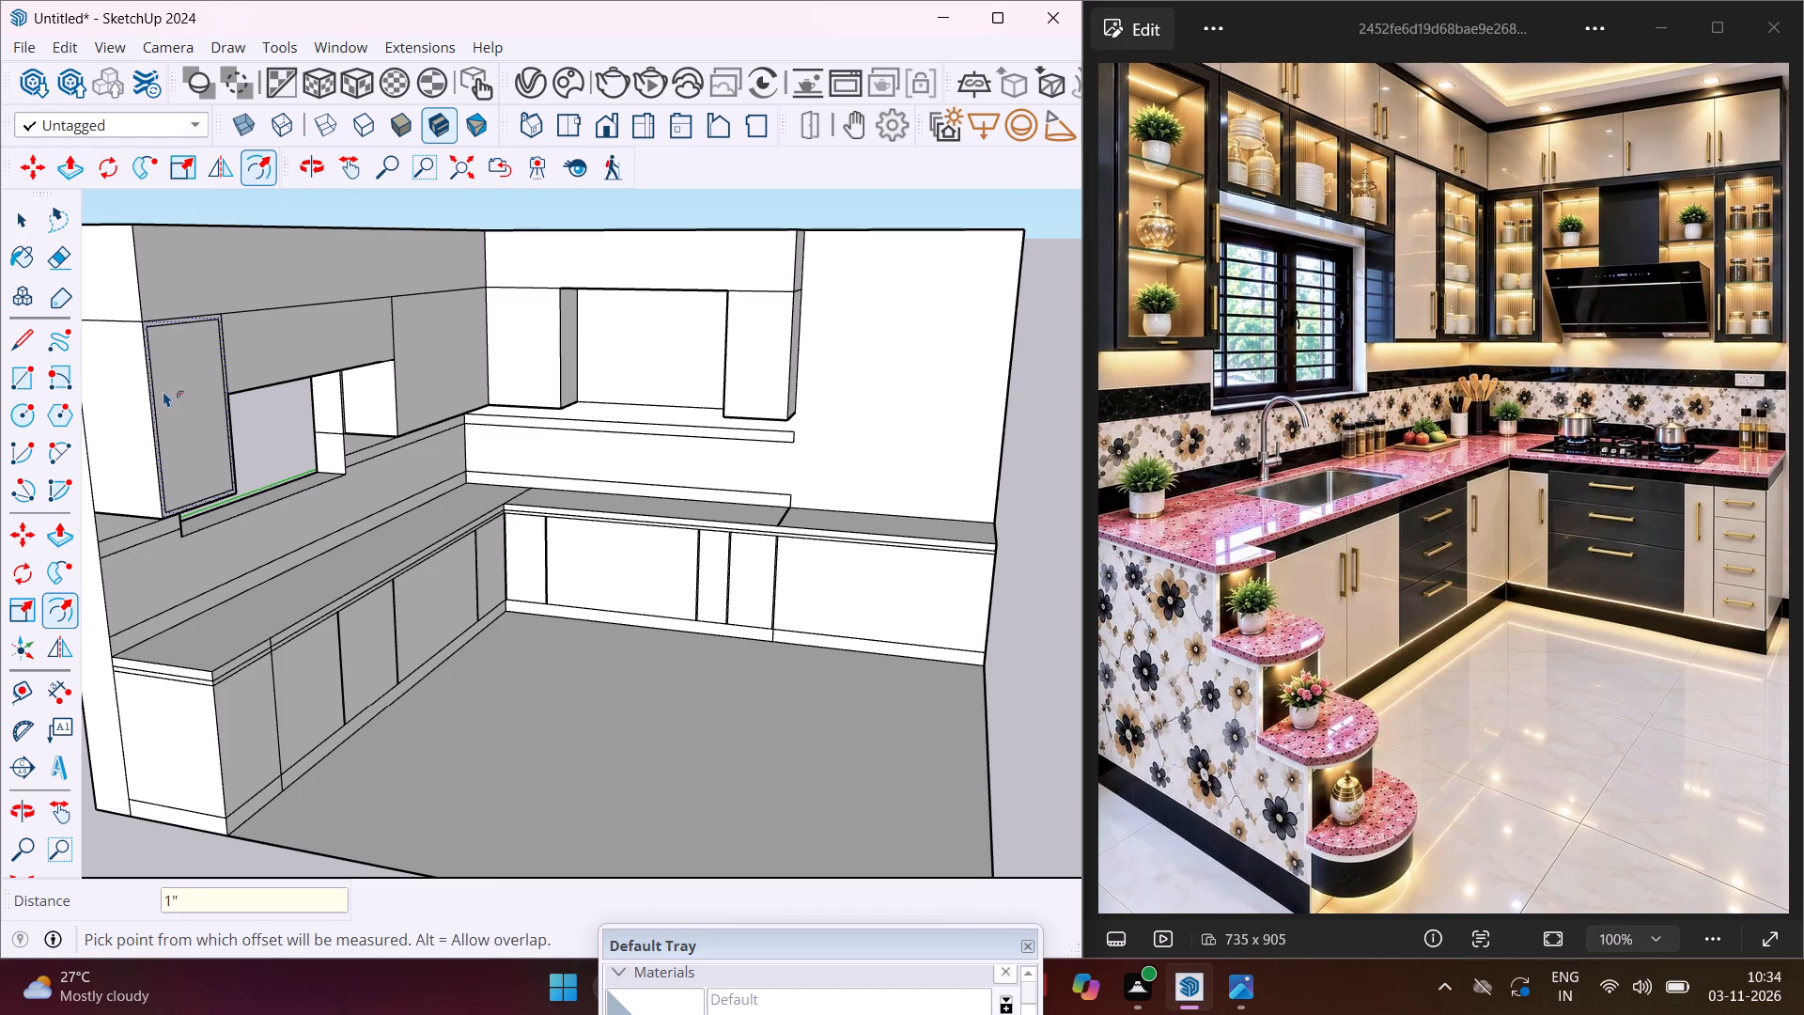
key("Escape")
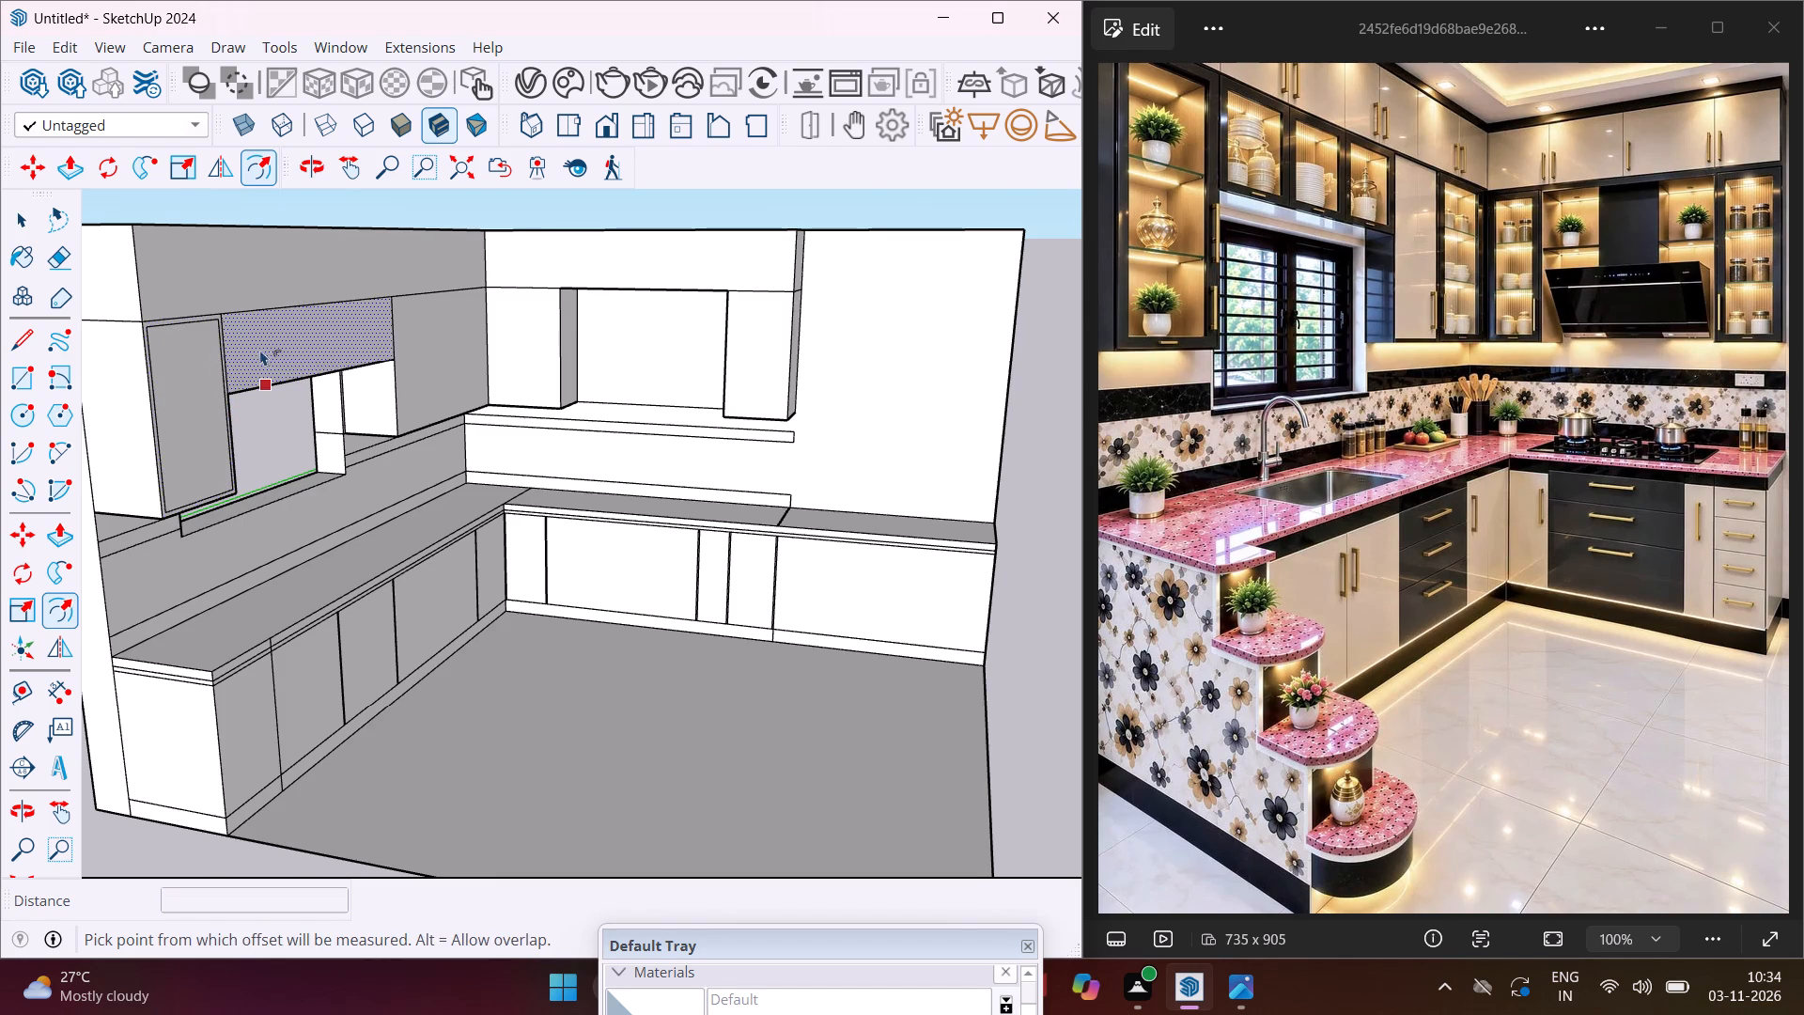
Offset the front face outline of the short upper cabinet above the window inward by 1".
scroll(254, 345, "up", 2)
left_click(260, 360)
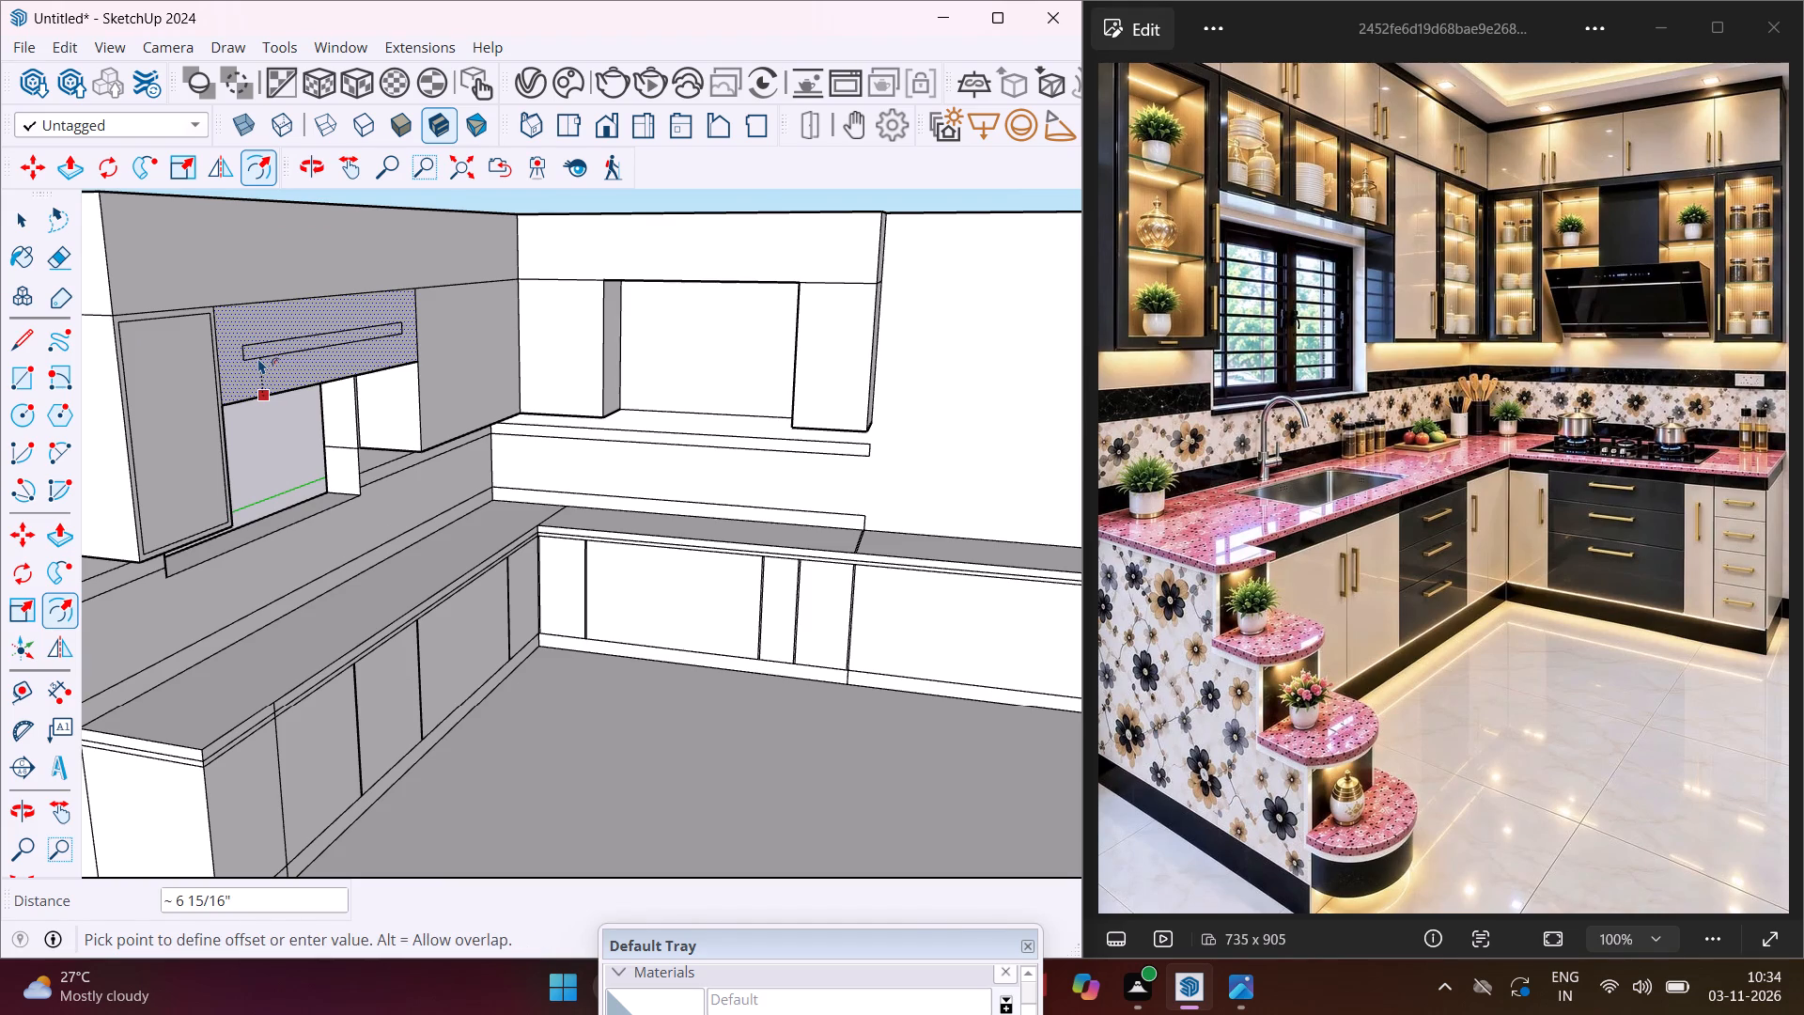
type("1\"")
key("Return")
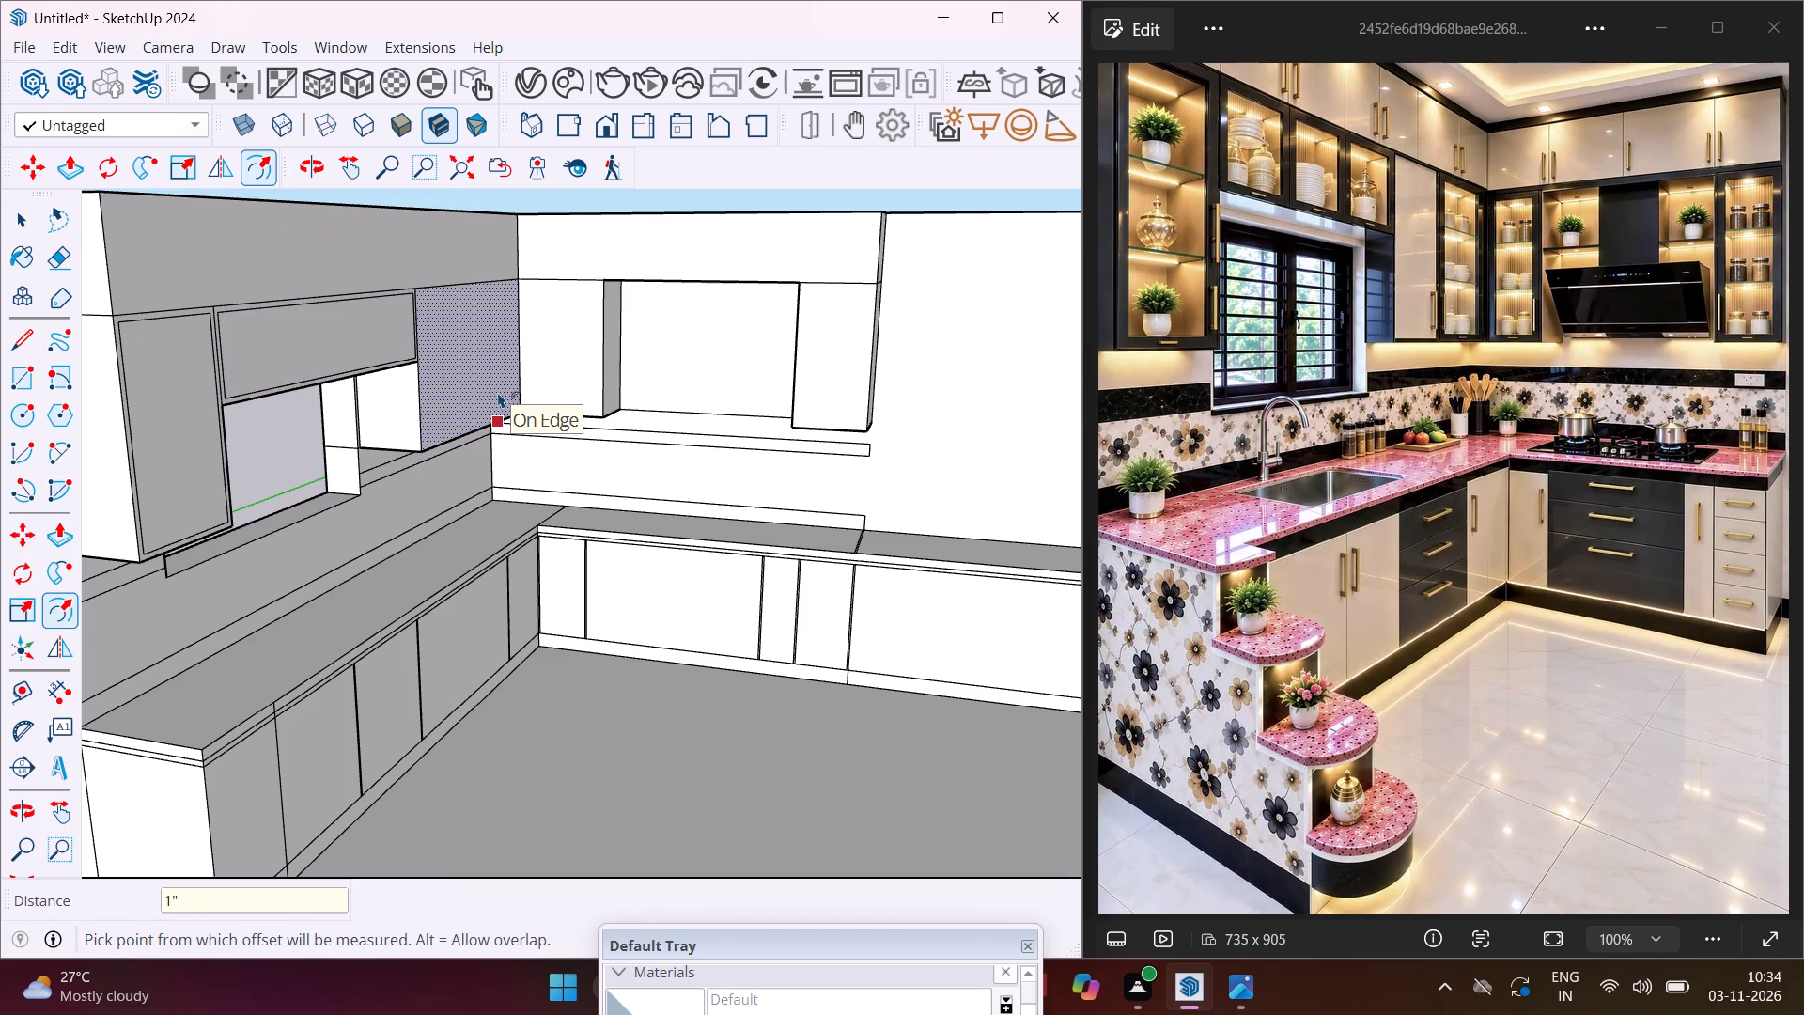
key("Escape")
key("space")
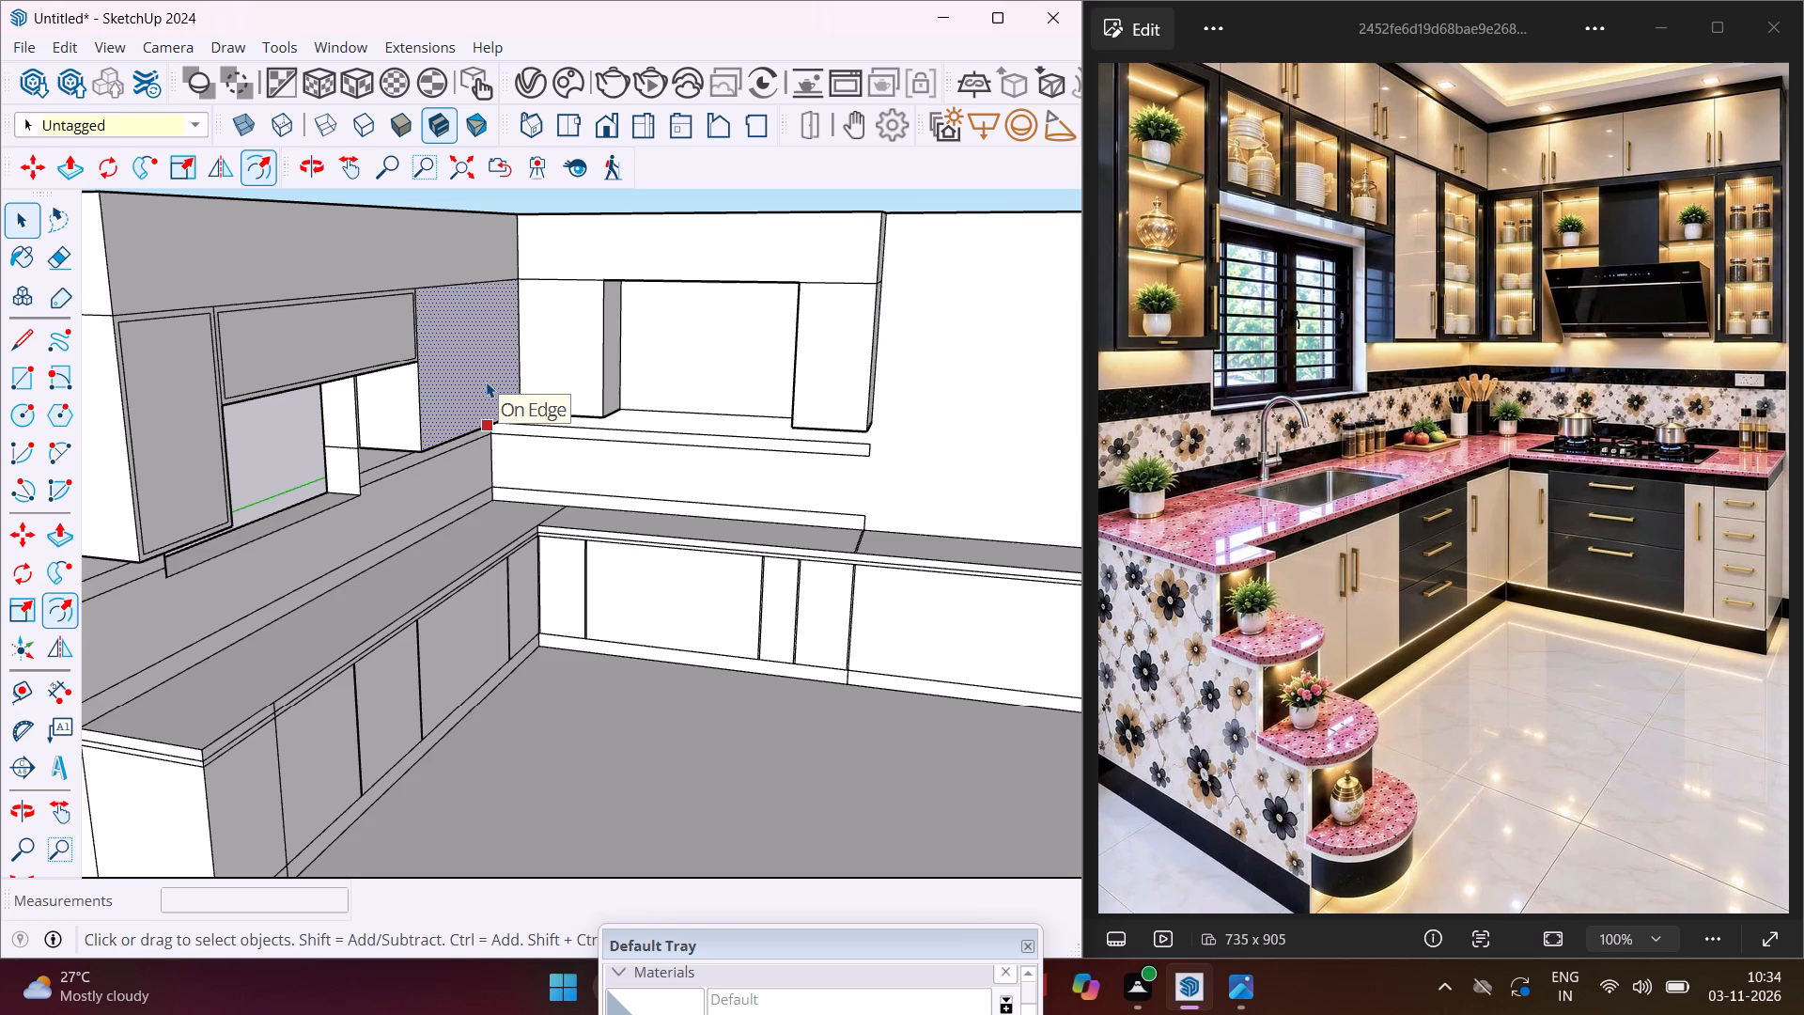
Draw a vertical line splitting the window wall's corner upper cabinet front roughly in half, from top edge to bottom edge.
middle_click_drag(486, 382, 287, 375)
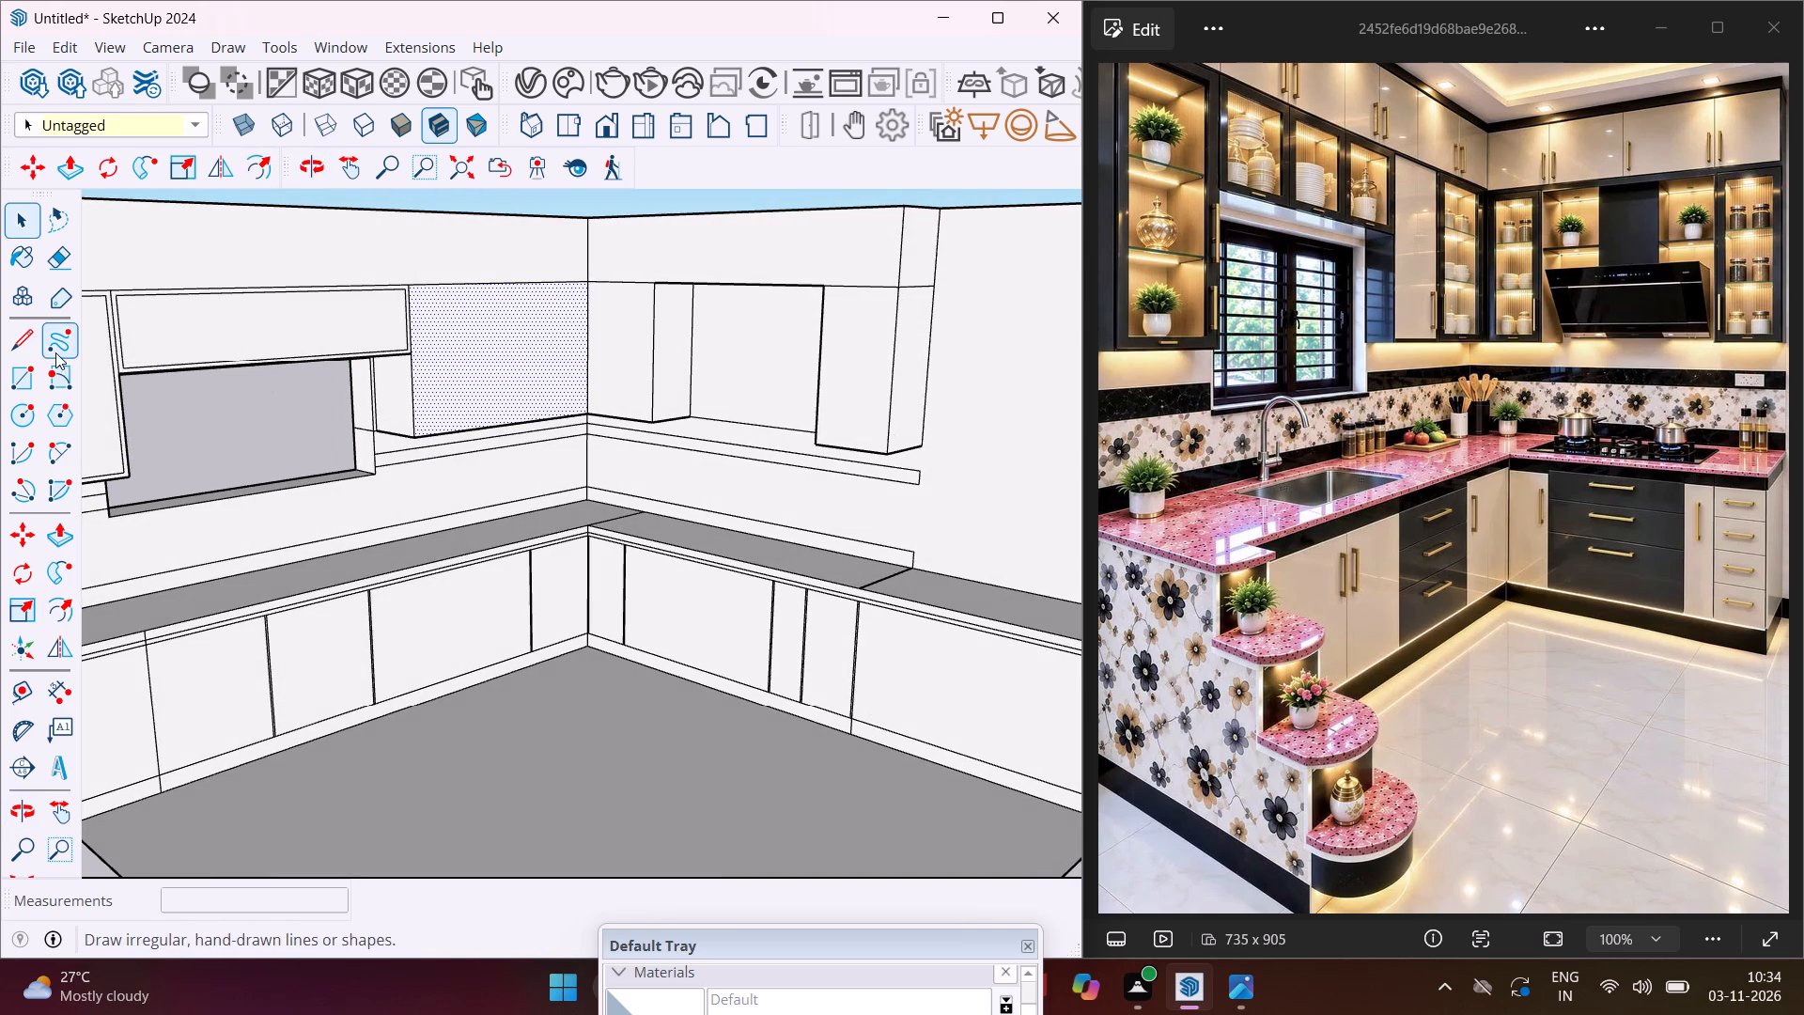
left_click(31, 352)
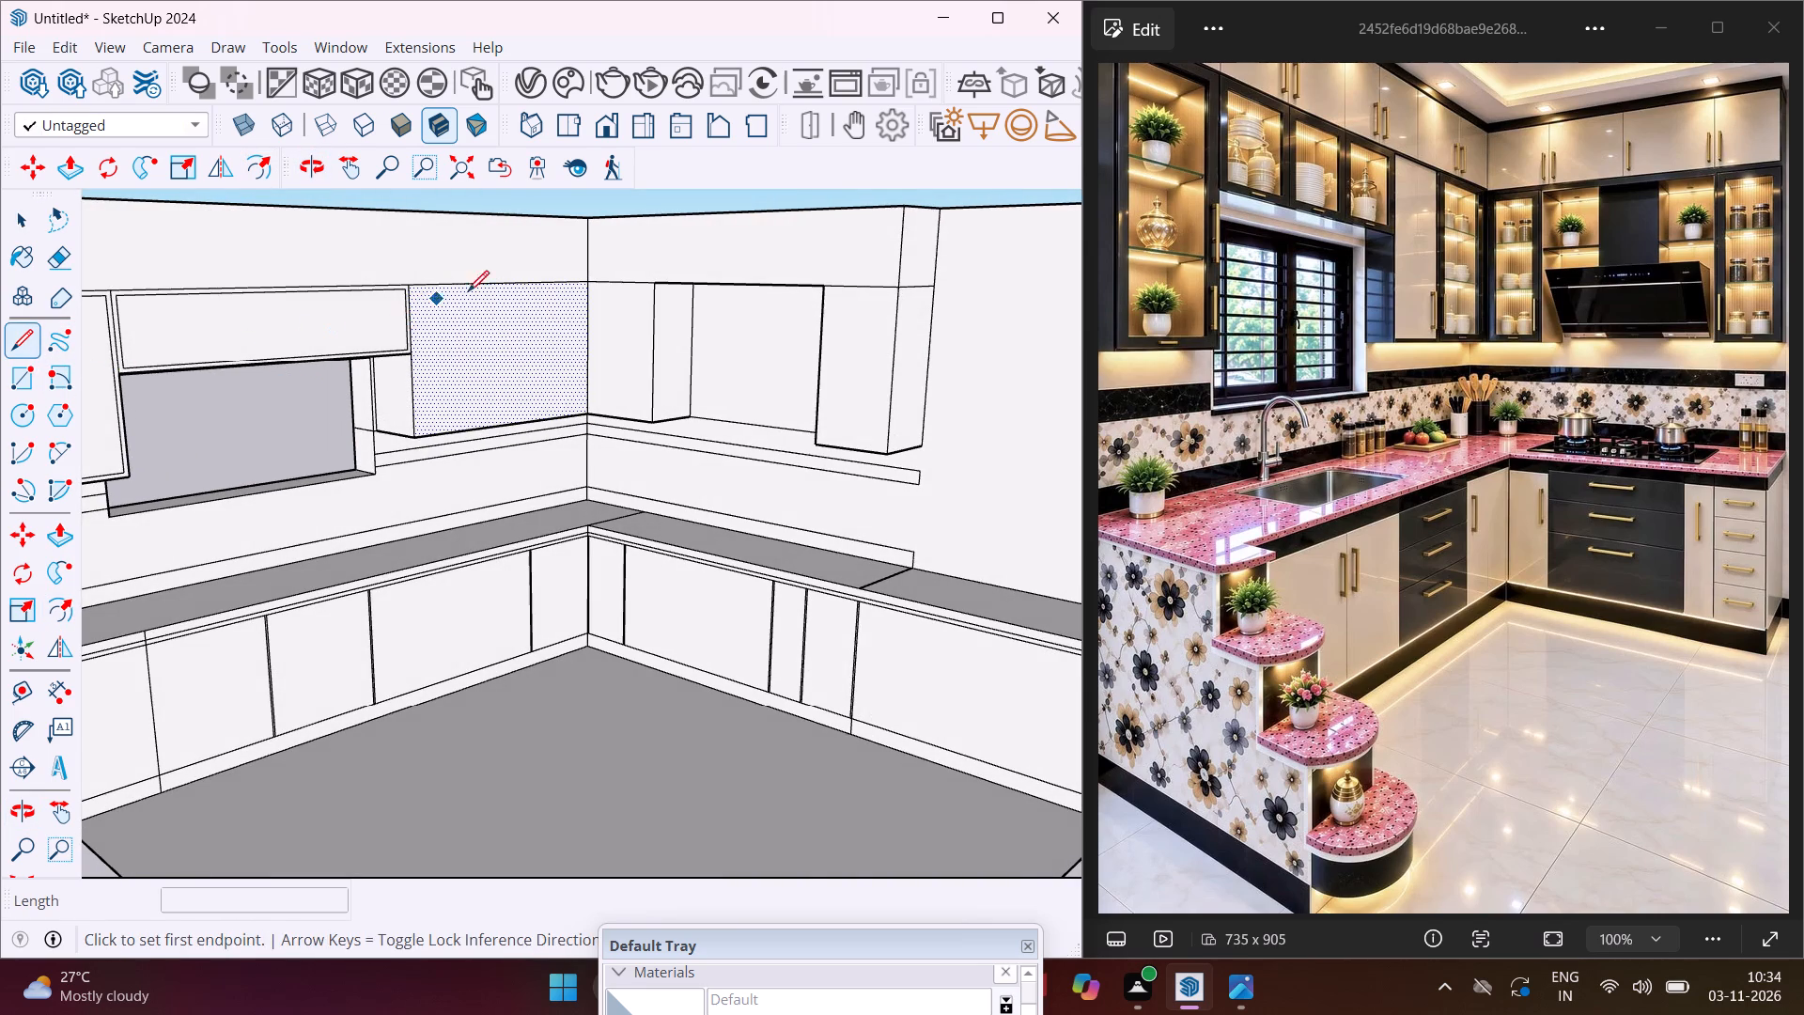
scroll(487, 287, "up", 6)
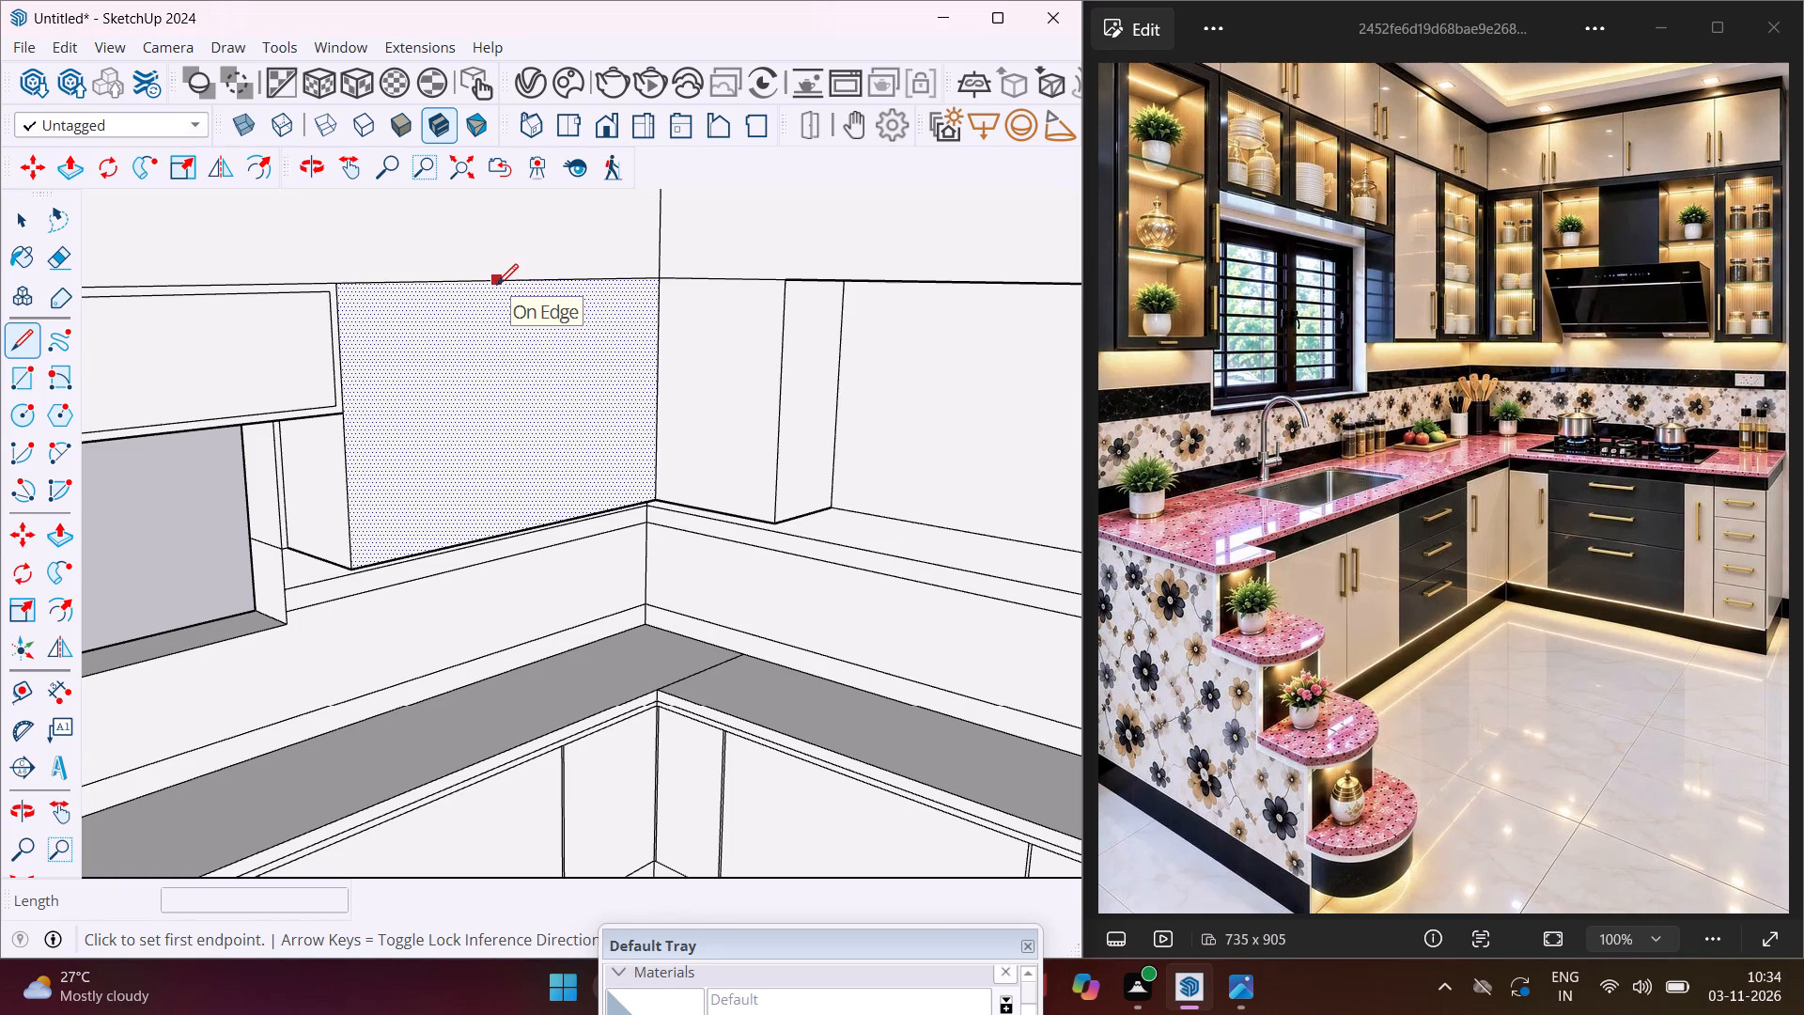
left_click(497, 285)
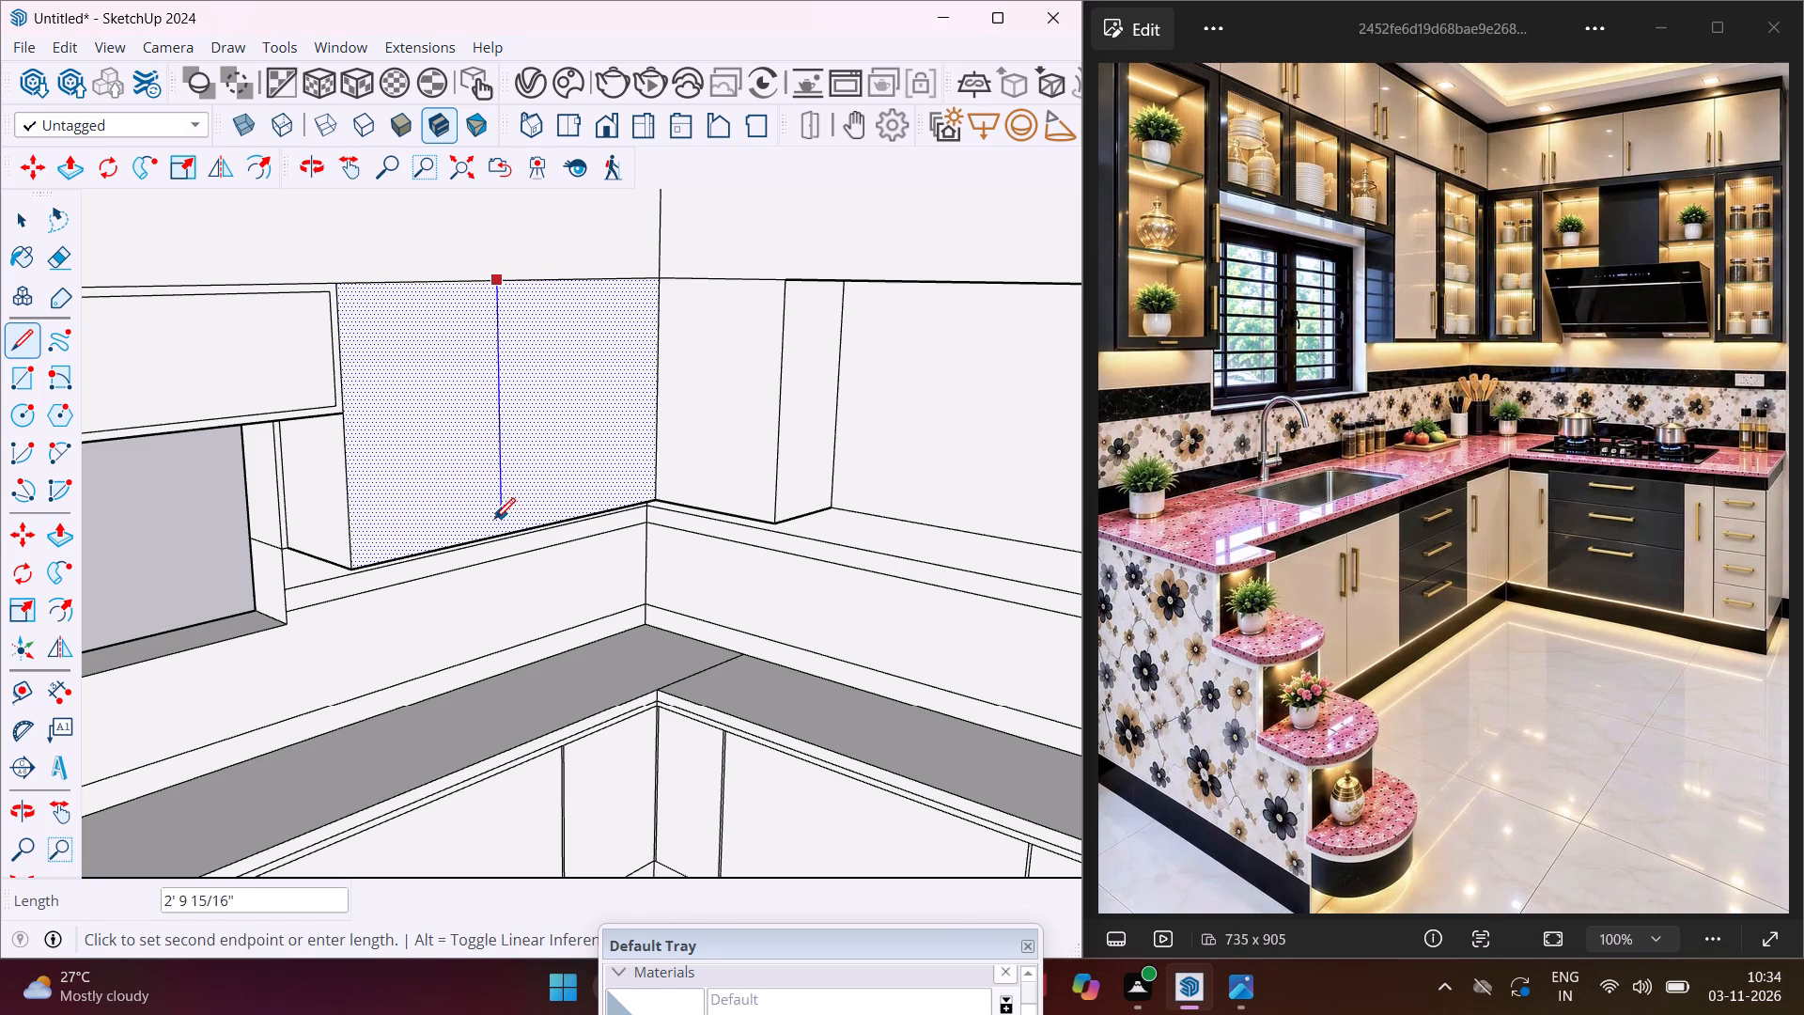
left_click(499, 532)
key("Escape")
key("space")
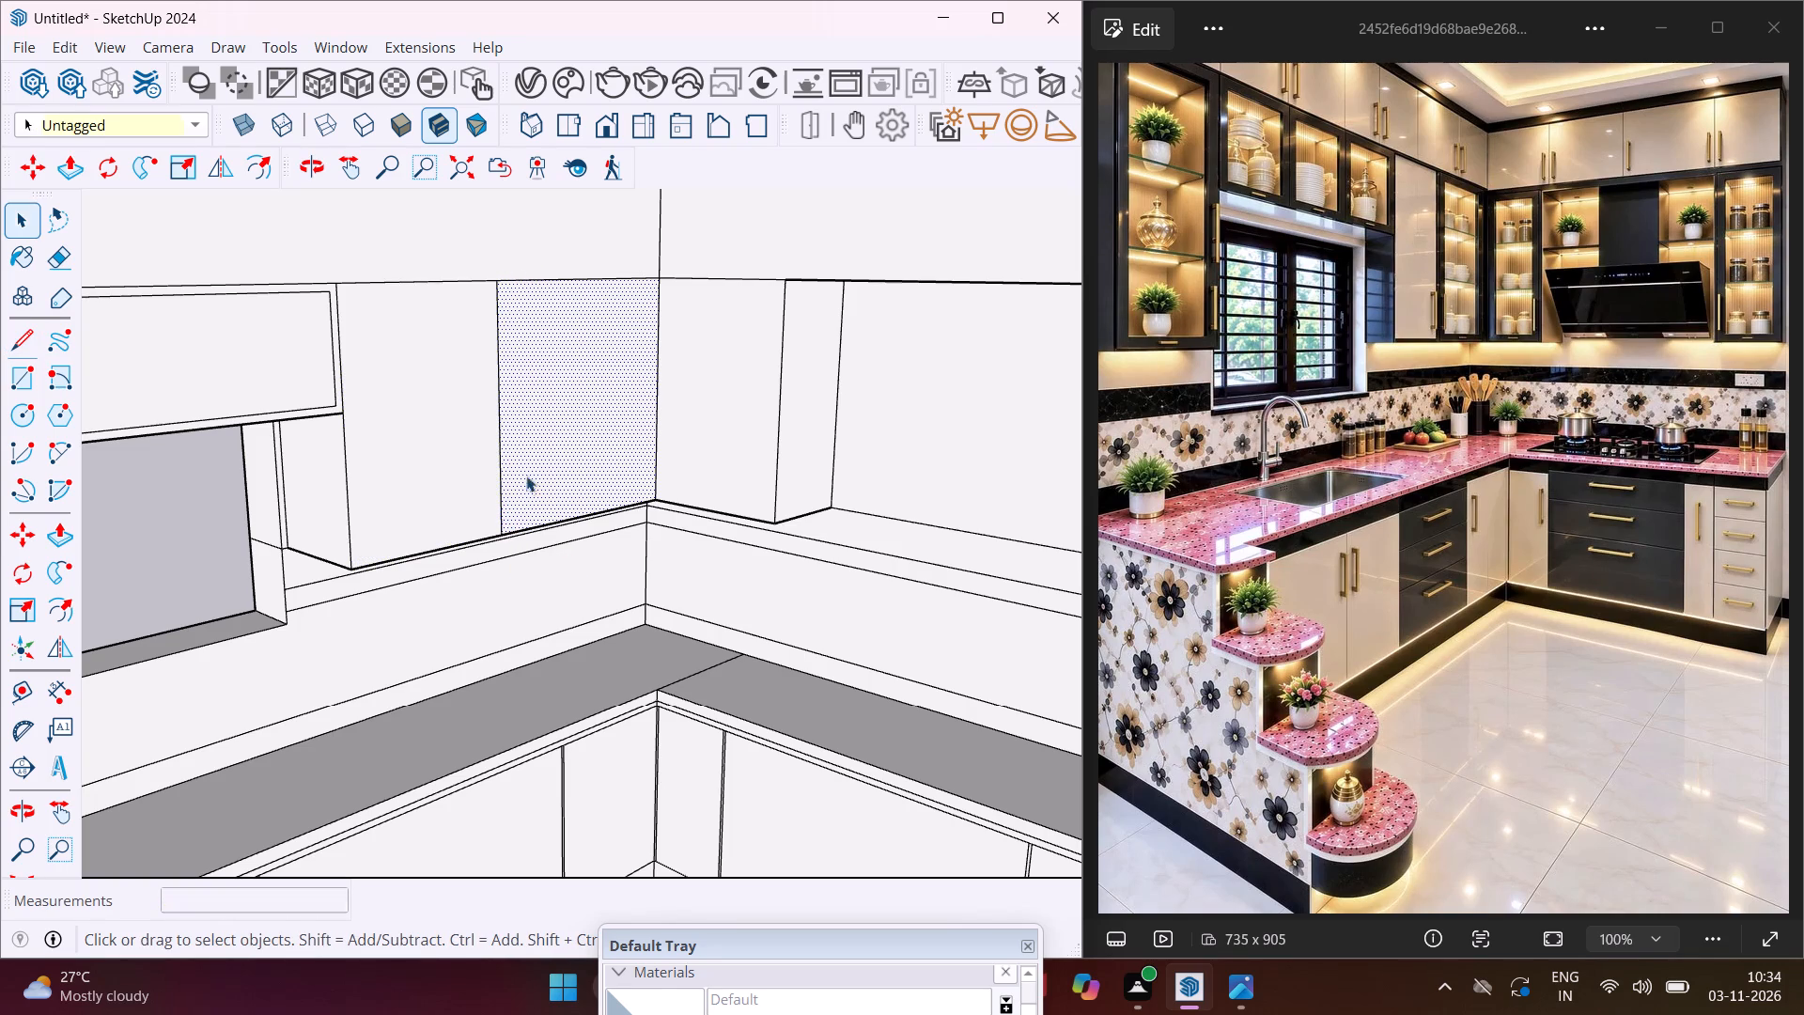
Offset the outline of the split cabinet front's half nearest the room corner inward by 1".
left_click(529, 418)
left_click(63, 619)
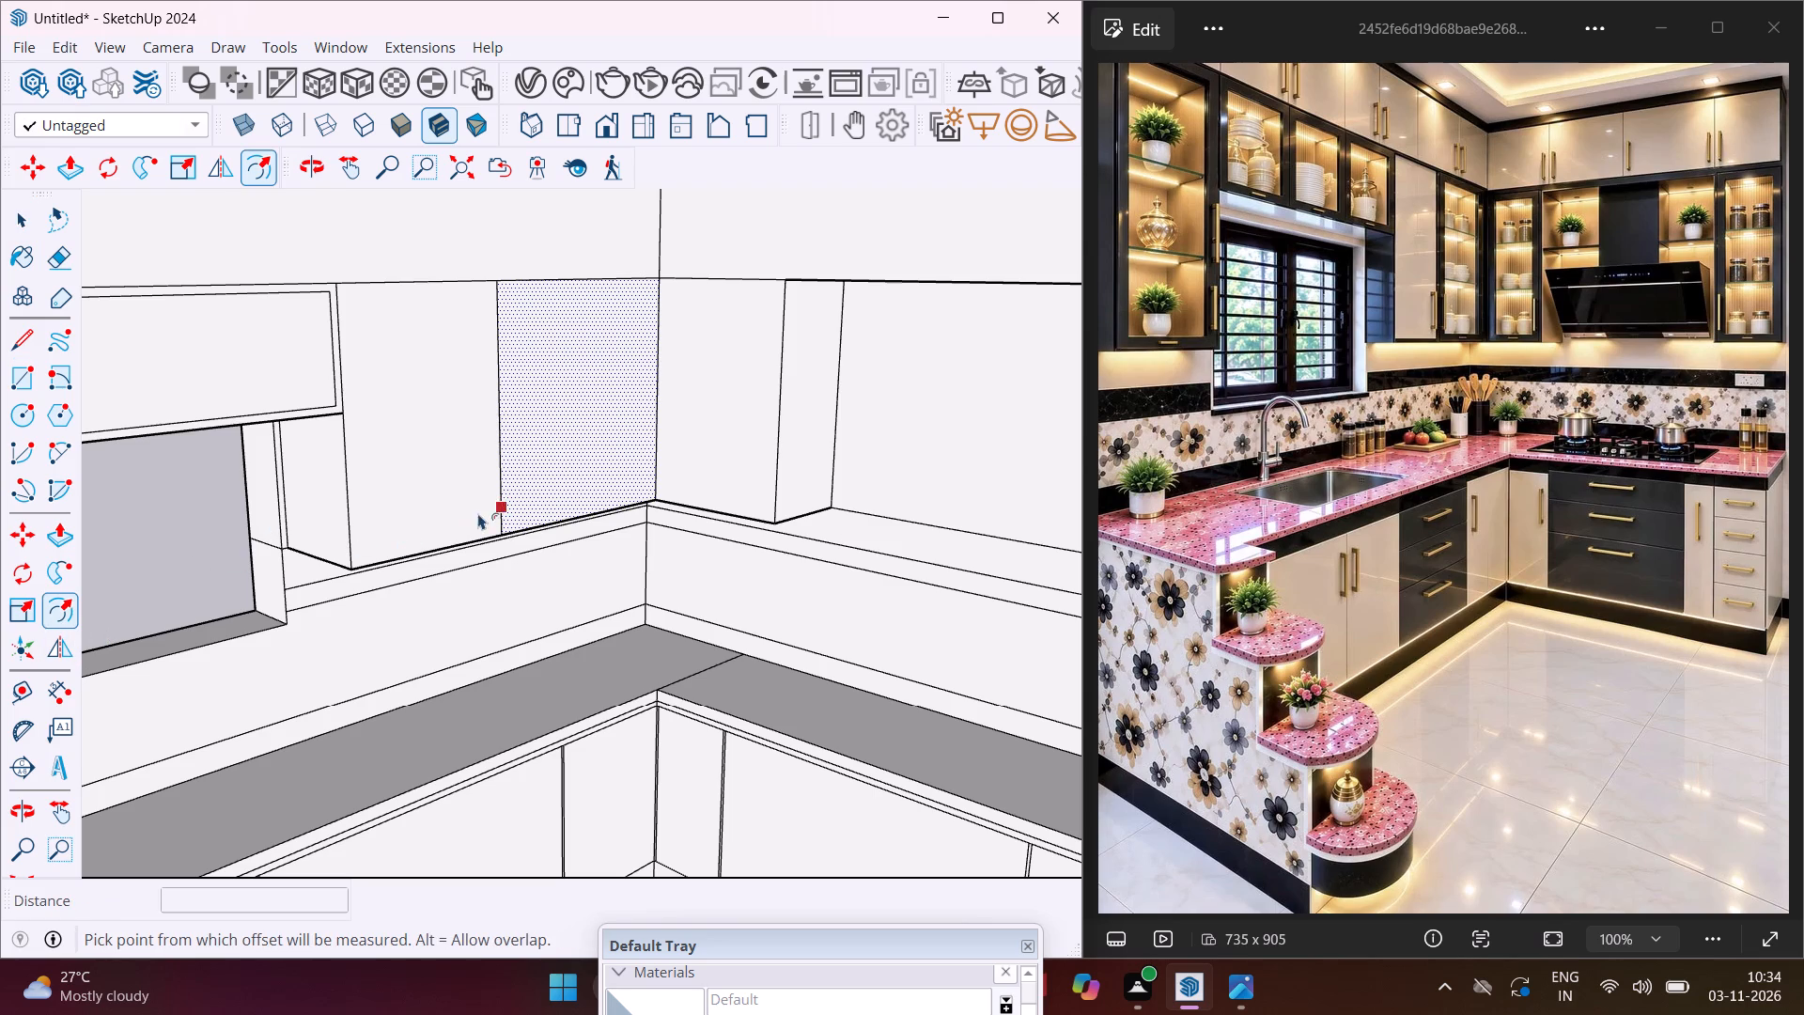
left_click(511, 492)
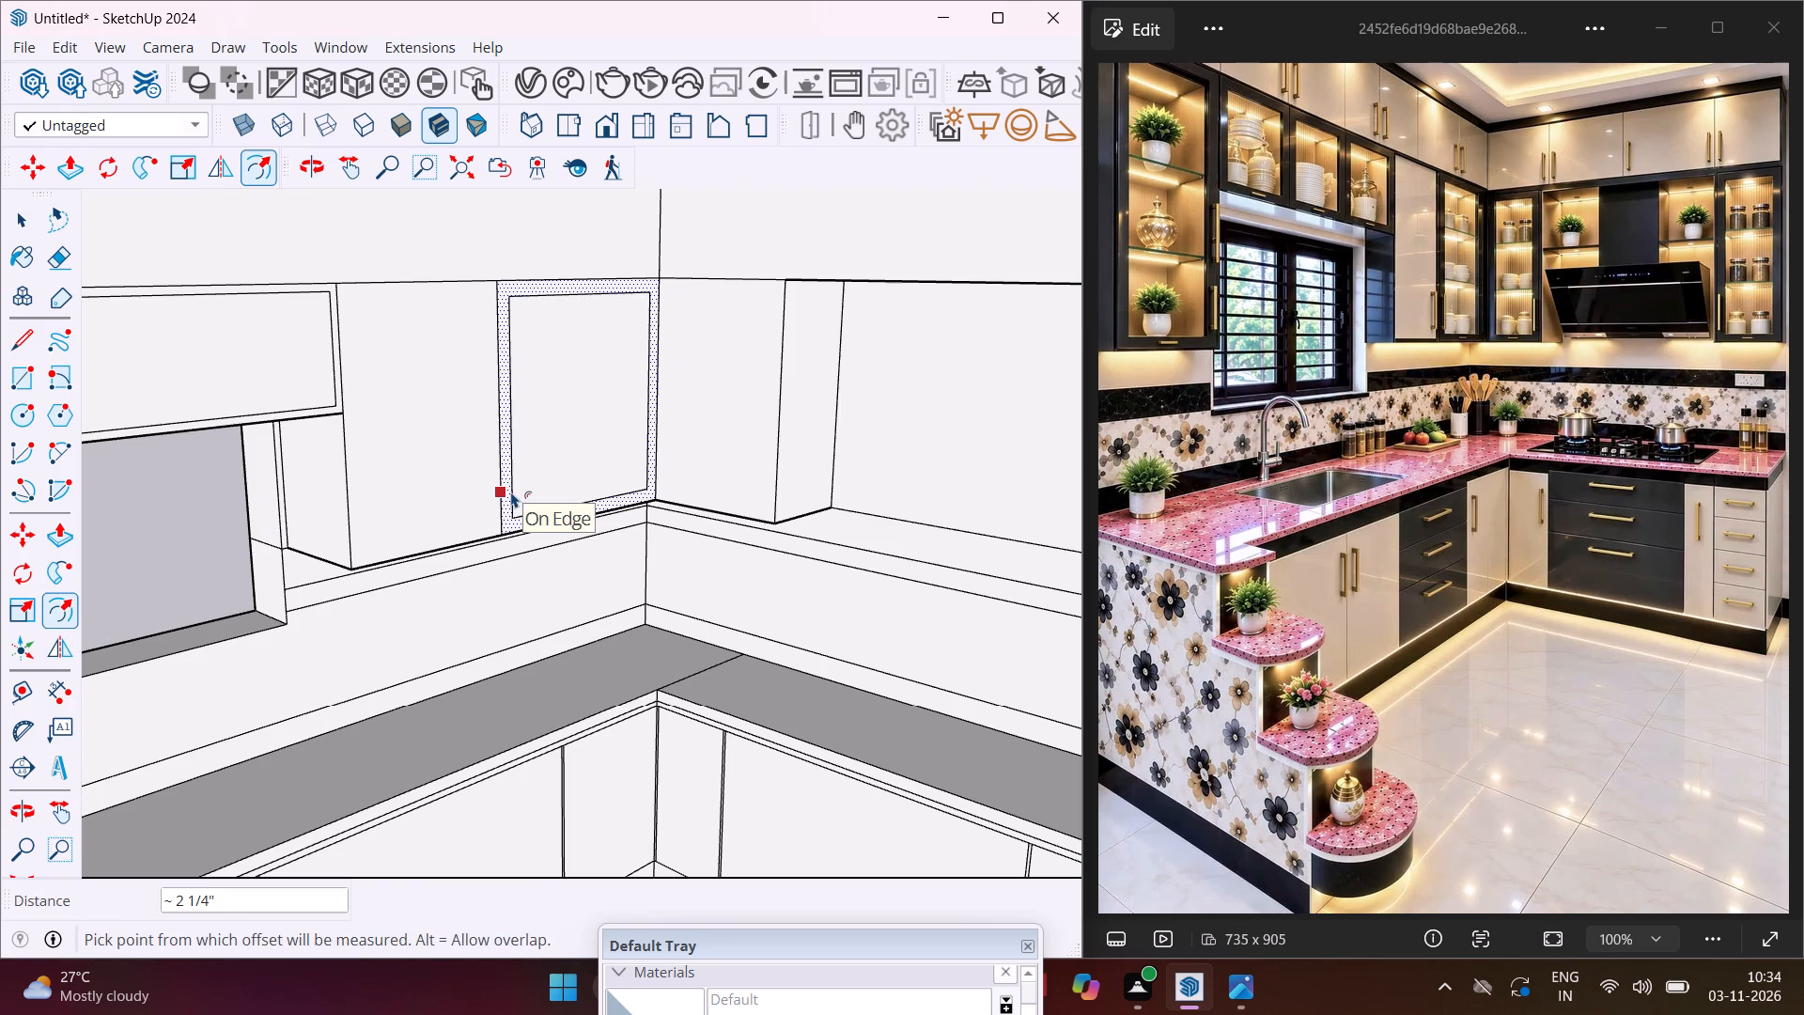
scroll(511, 492, "up", 2)
key("ctrl+z")
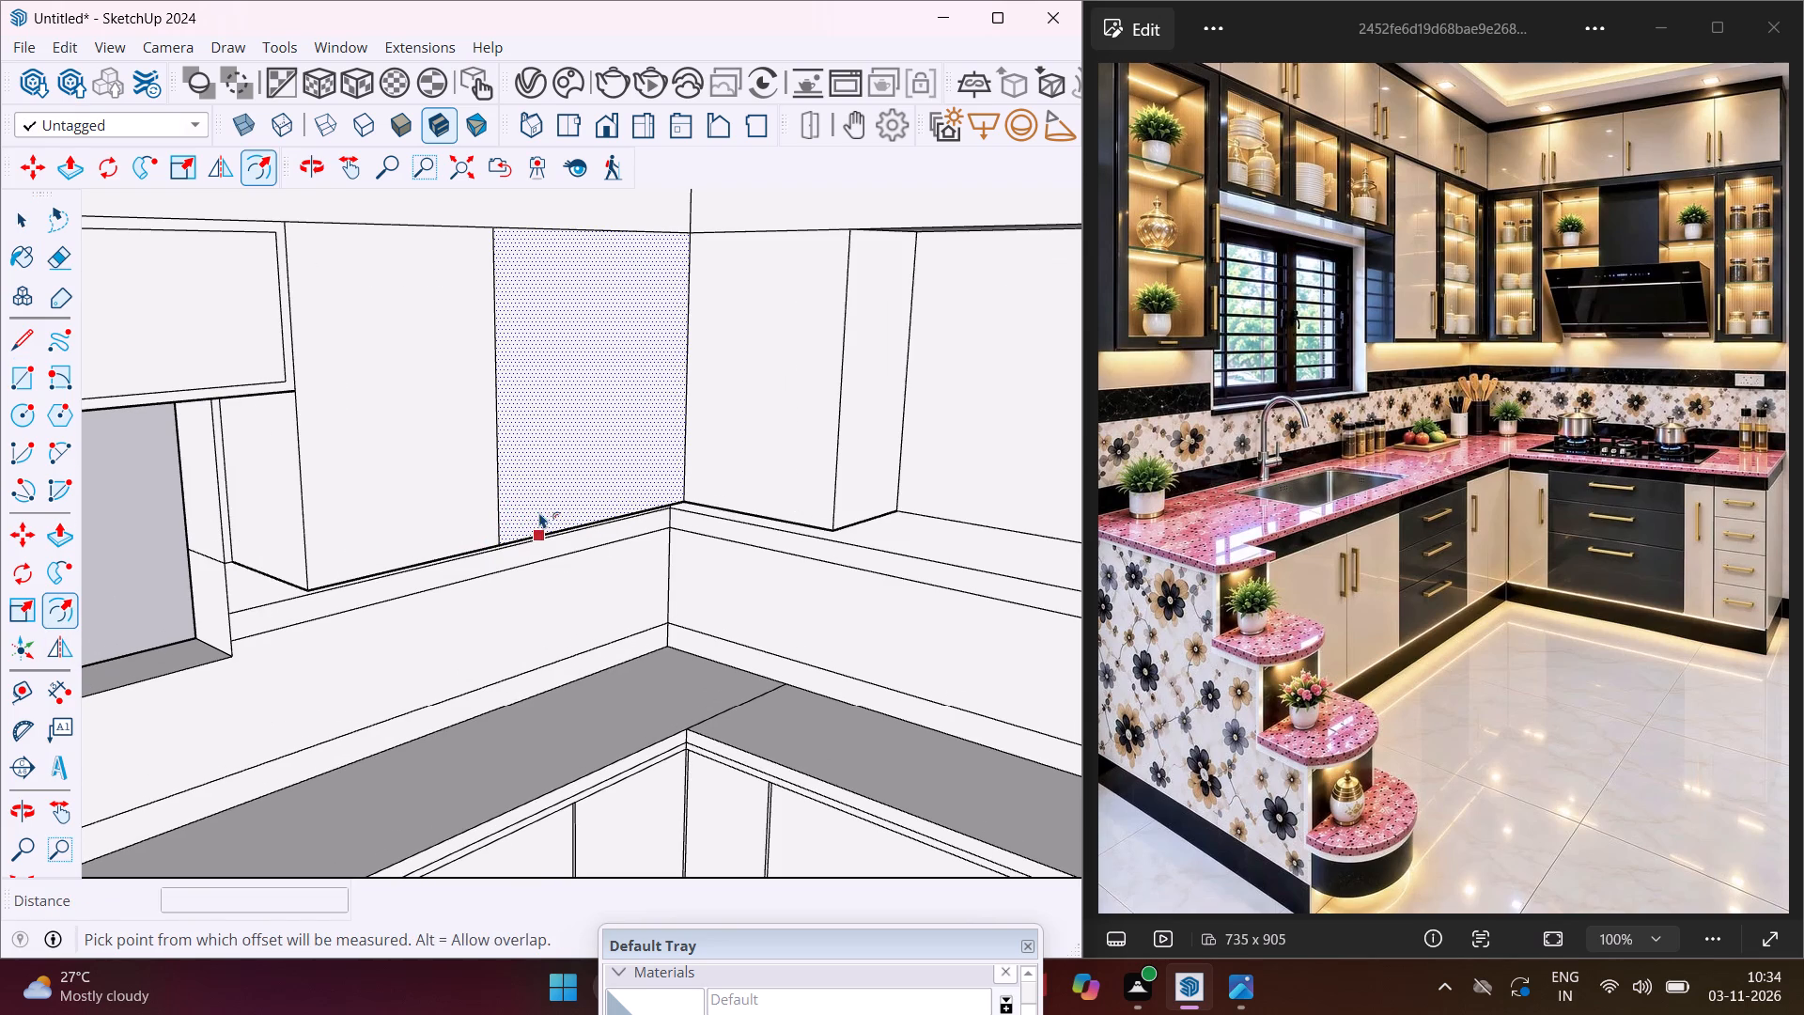
left_click(525, 512)
type("1\"")
key("Return")
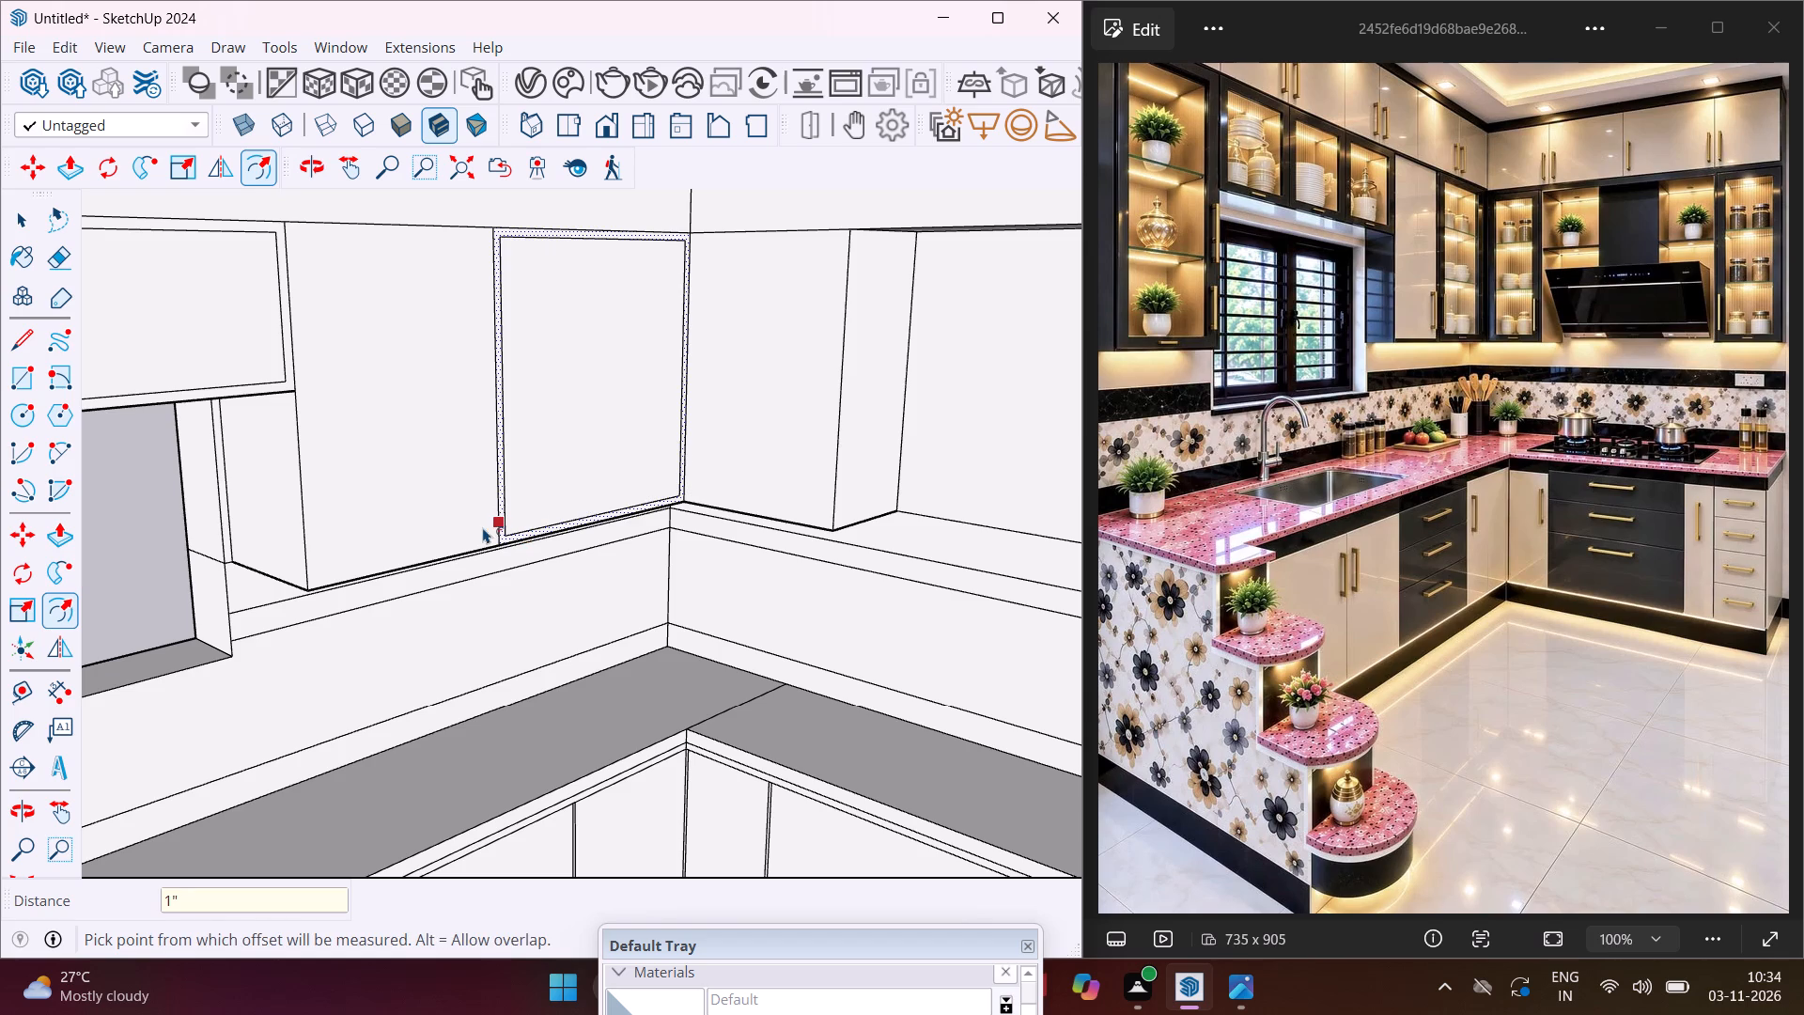
Offset the front face outline of the back wall's upper cabinet beside the corner inward by 1".
key("Escape")
left_click(796, 482)
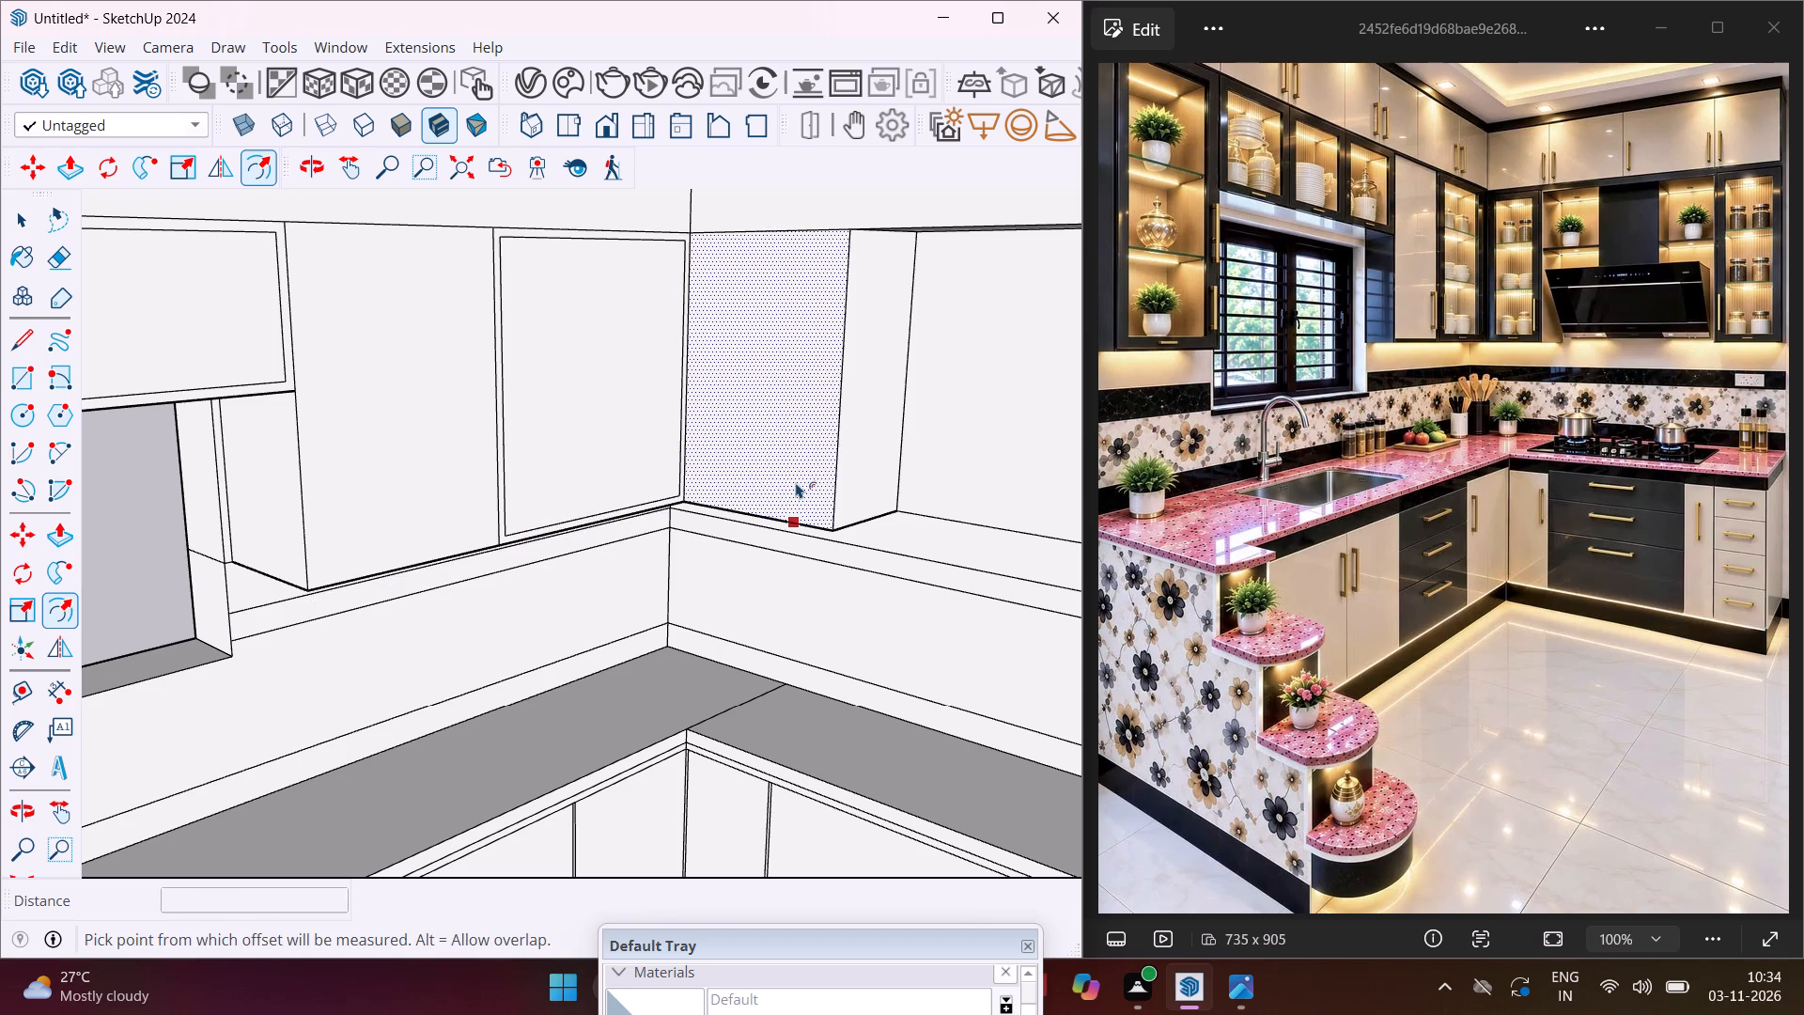
key("1")
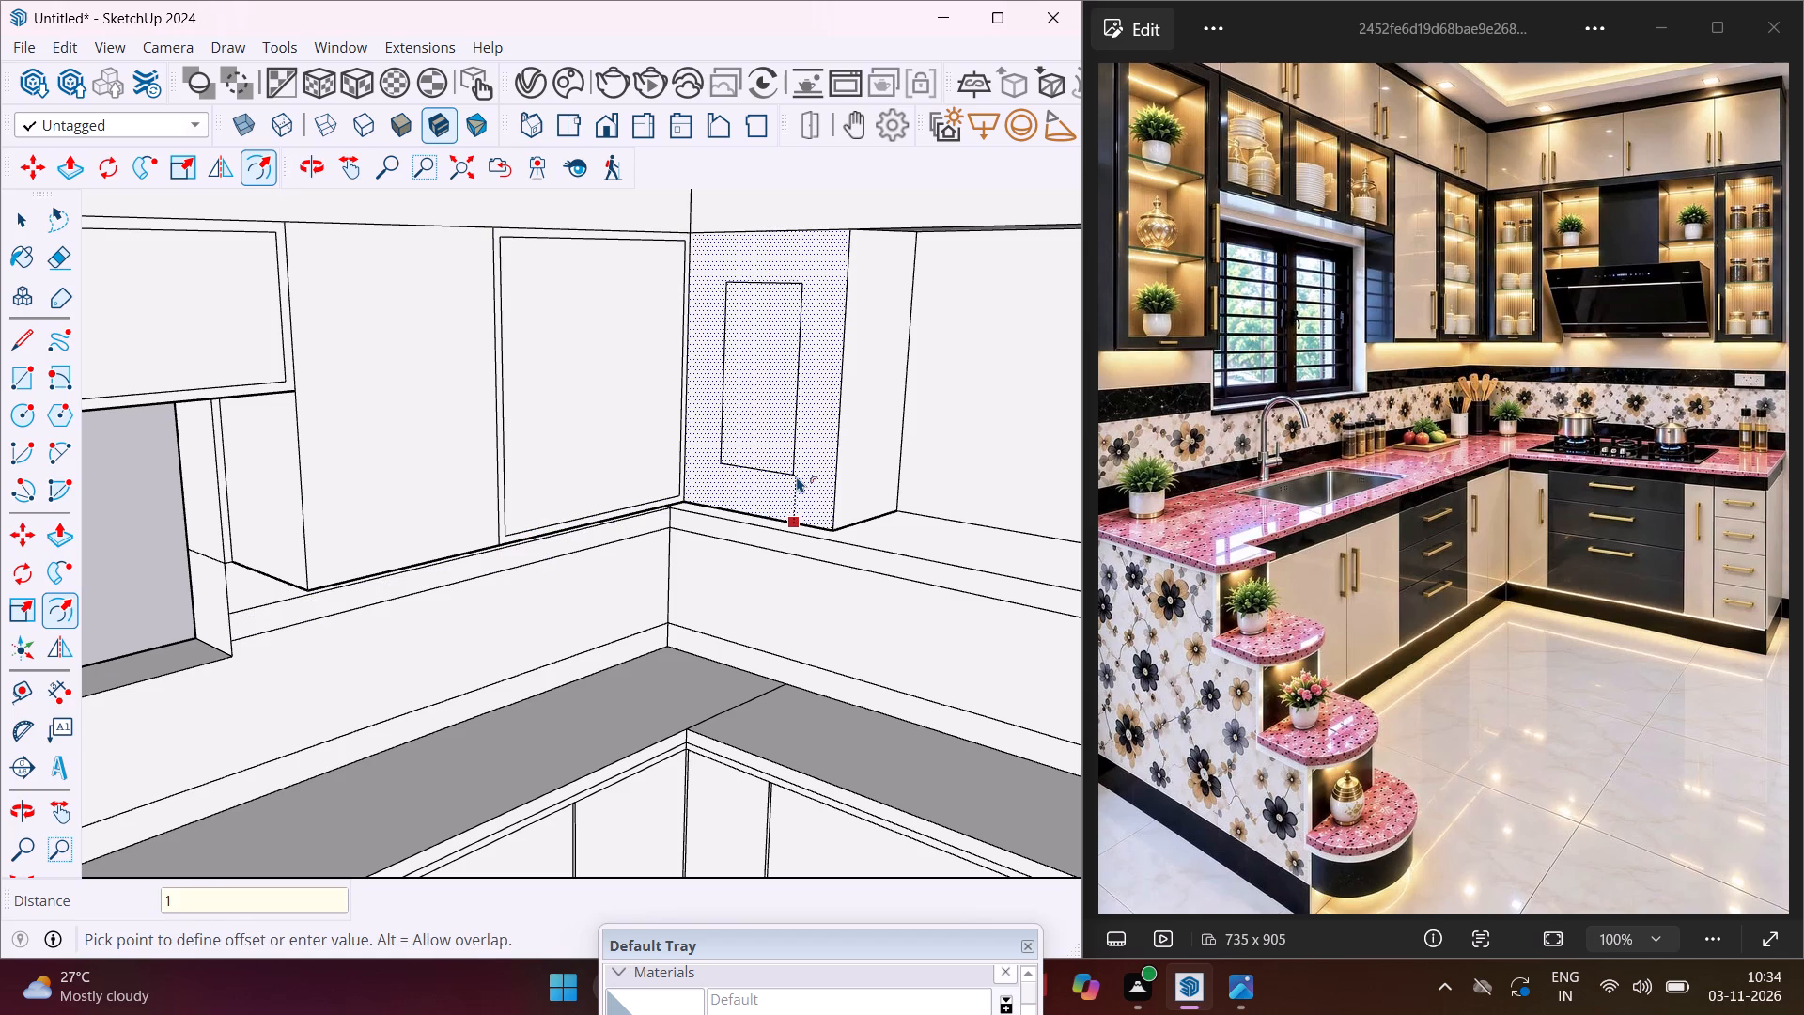
key("shift+quotedbl")
key("Return")
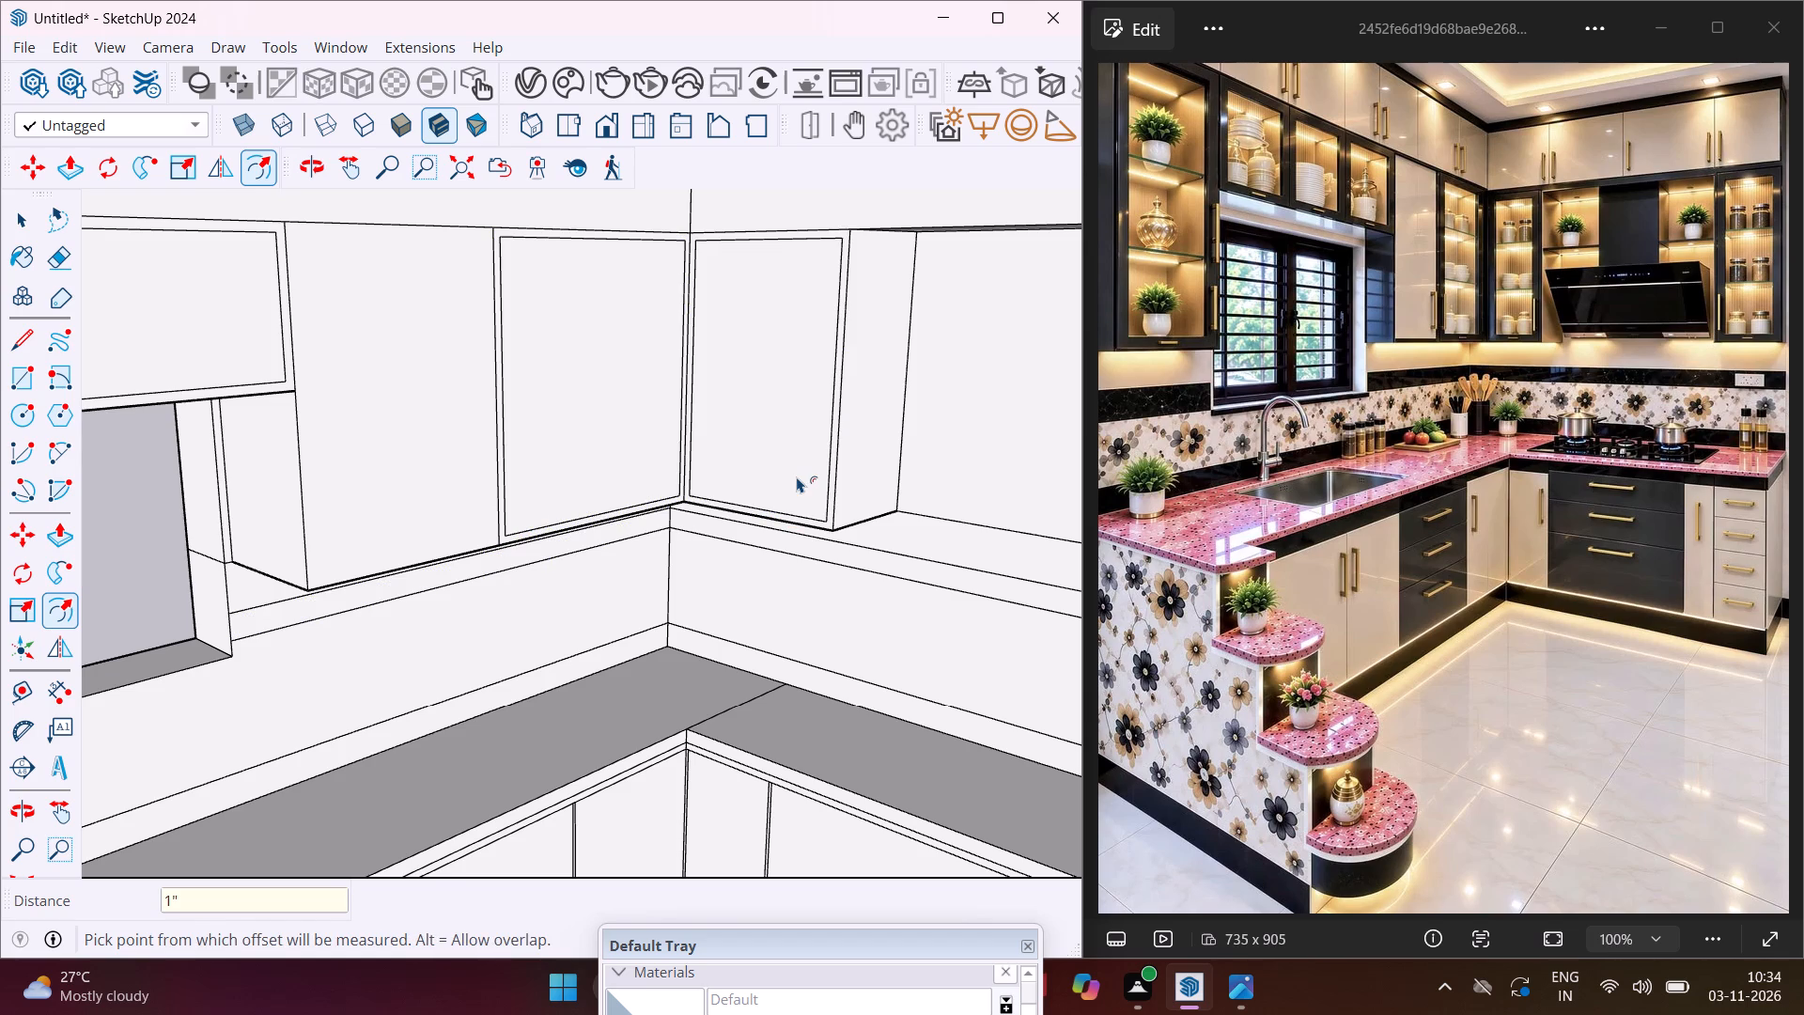
Offset the front face outline of the back wall's upper cabinet on the far side of the hood gap inward by 1".
scroll(591, 476, "down", 4)
middle_click_drag(551, 445, 746, 445)
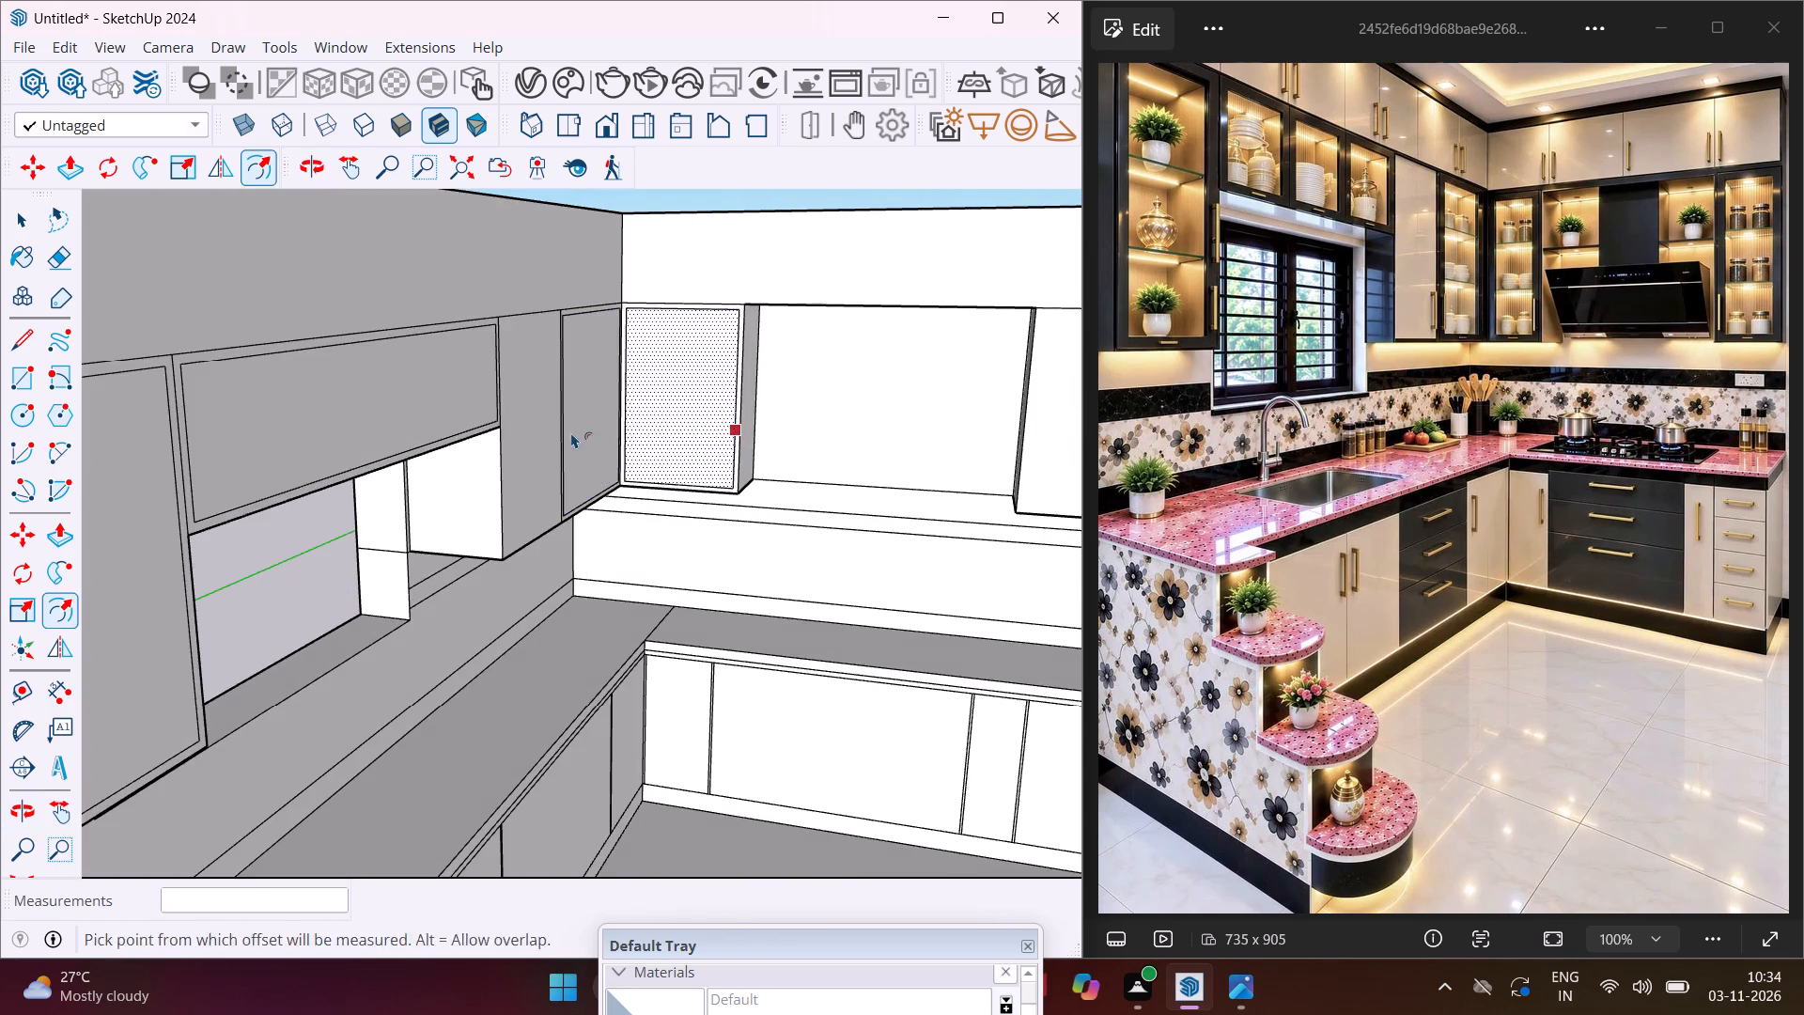
scroll(491, 427, "down", 4)
scroll(902, 456, "up", 6)
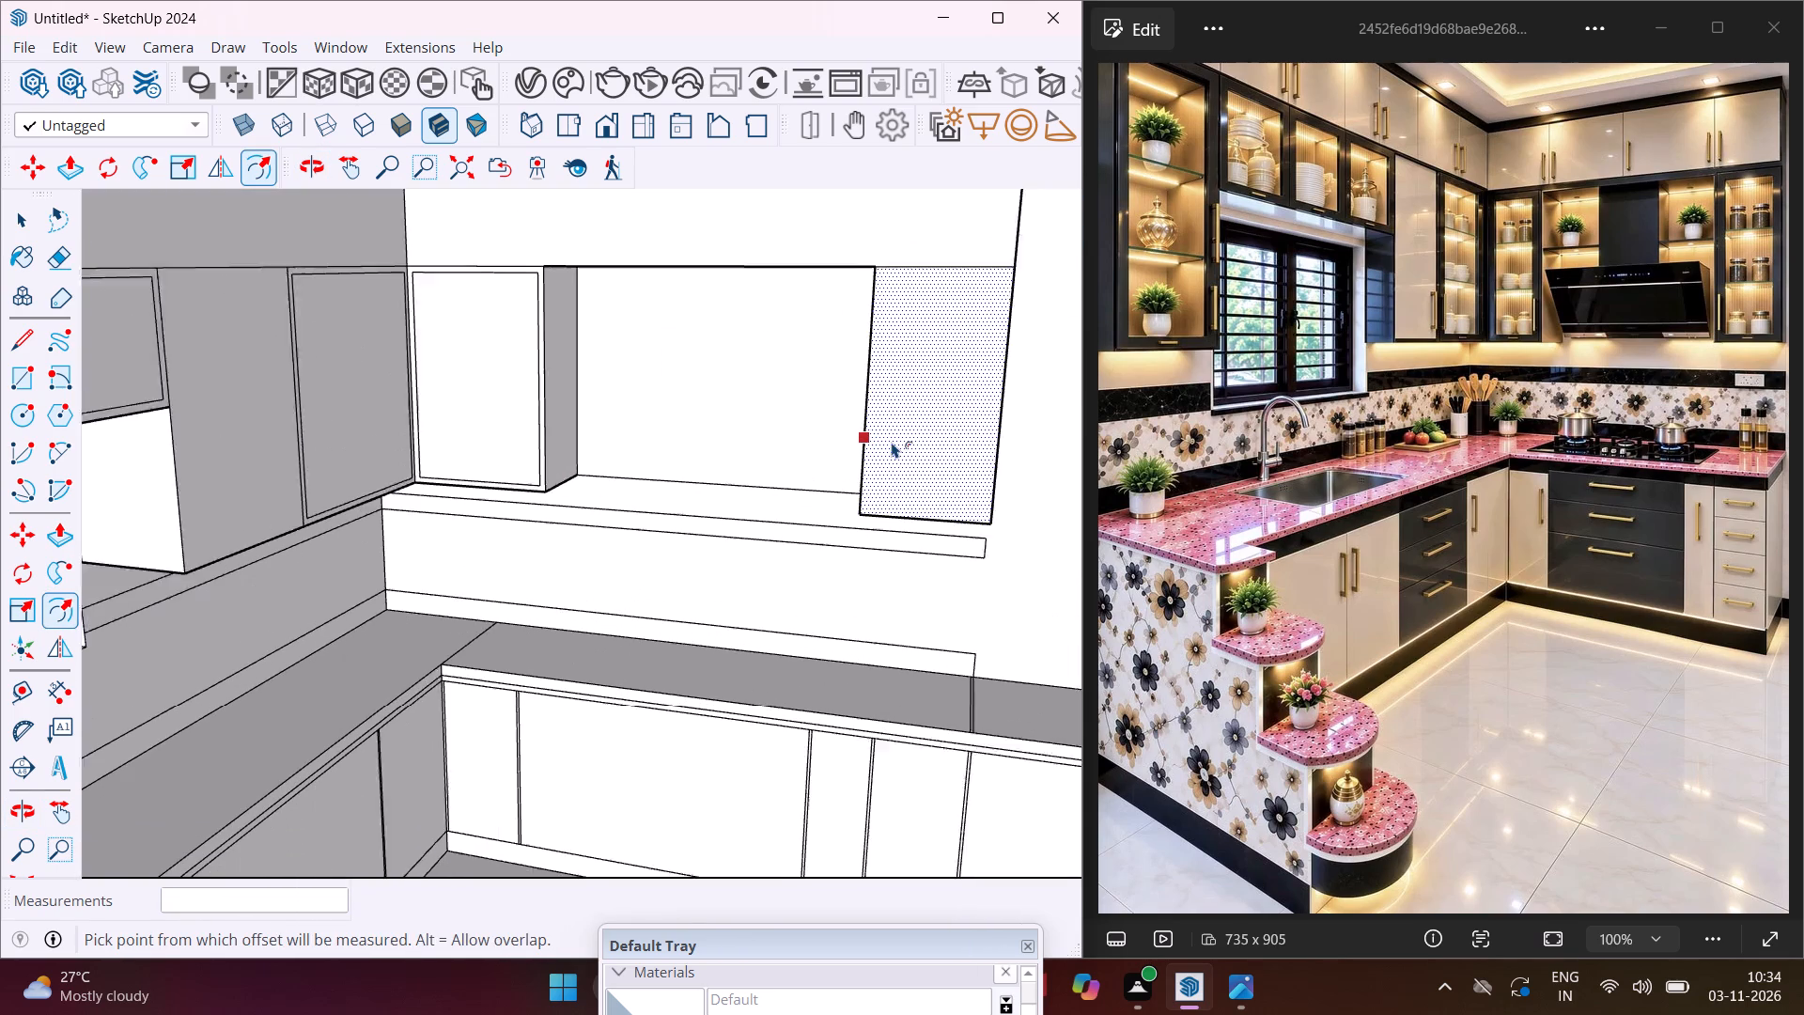
left_click(888, 433)
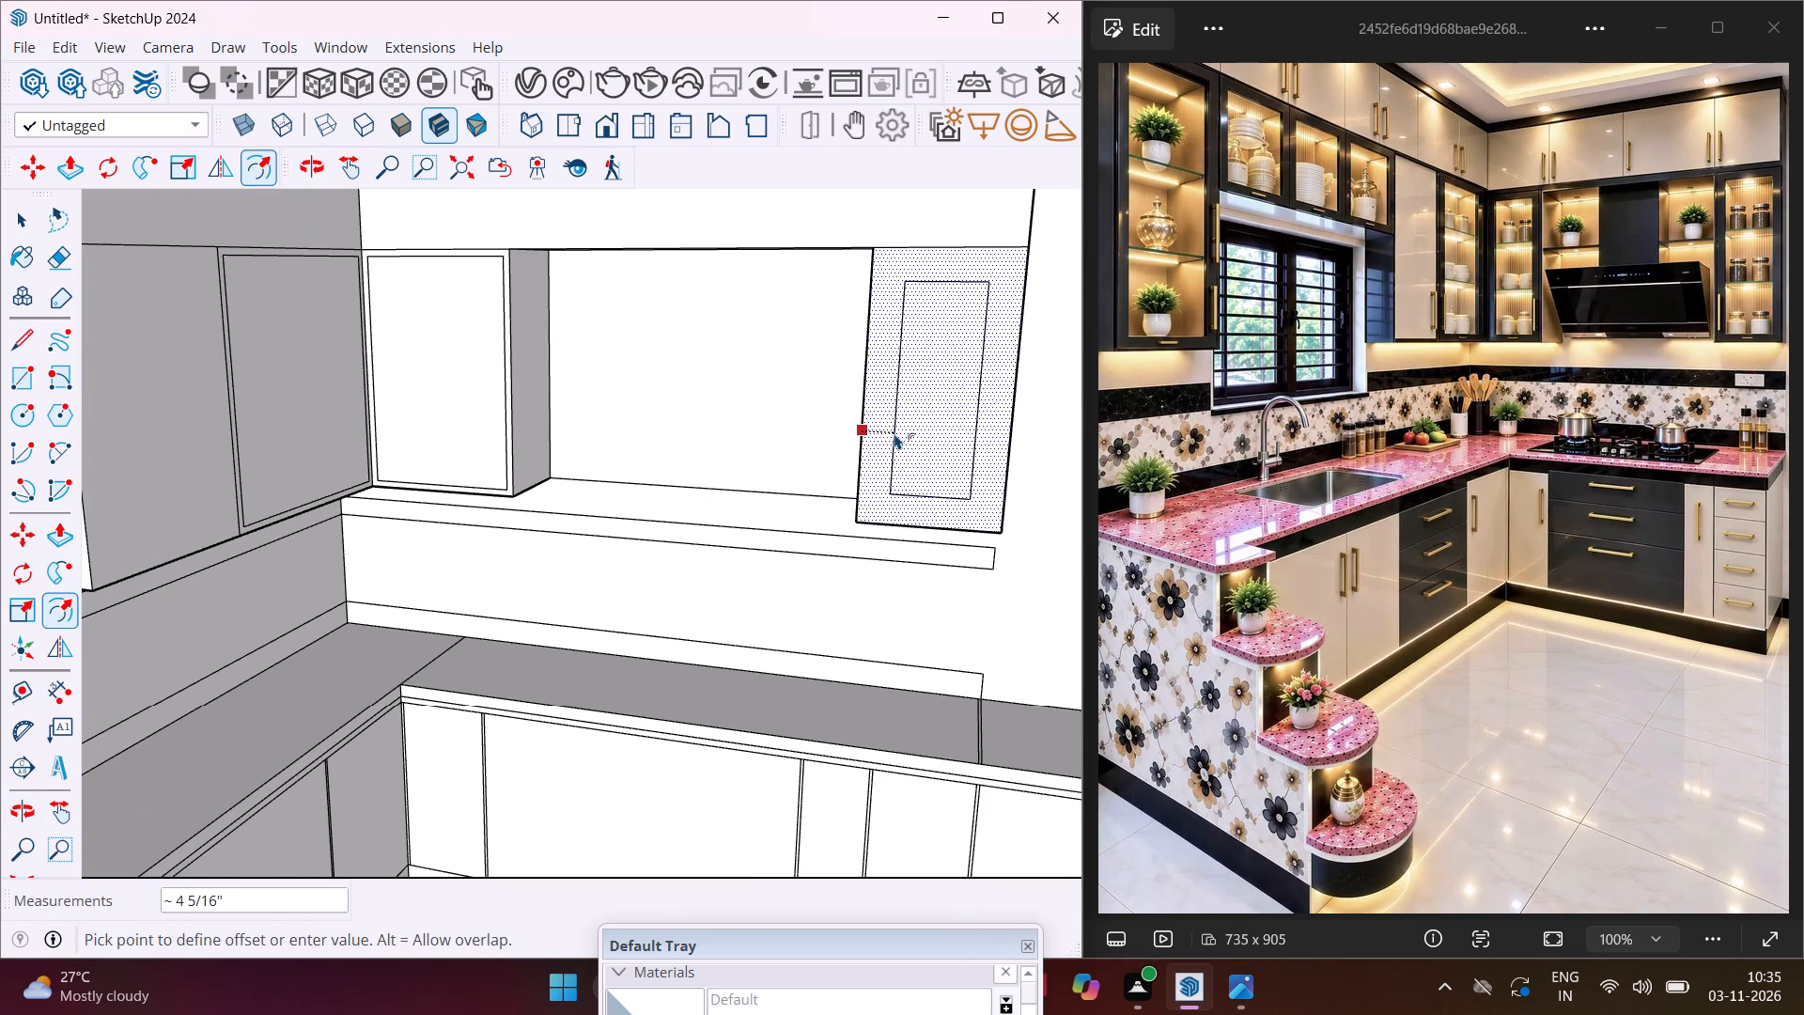
type("1\"")
key("Return")
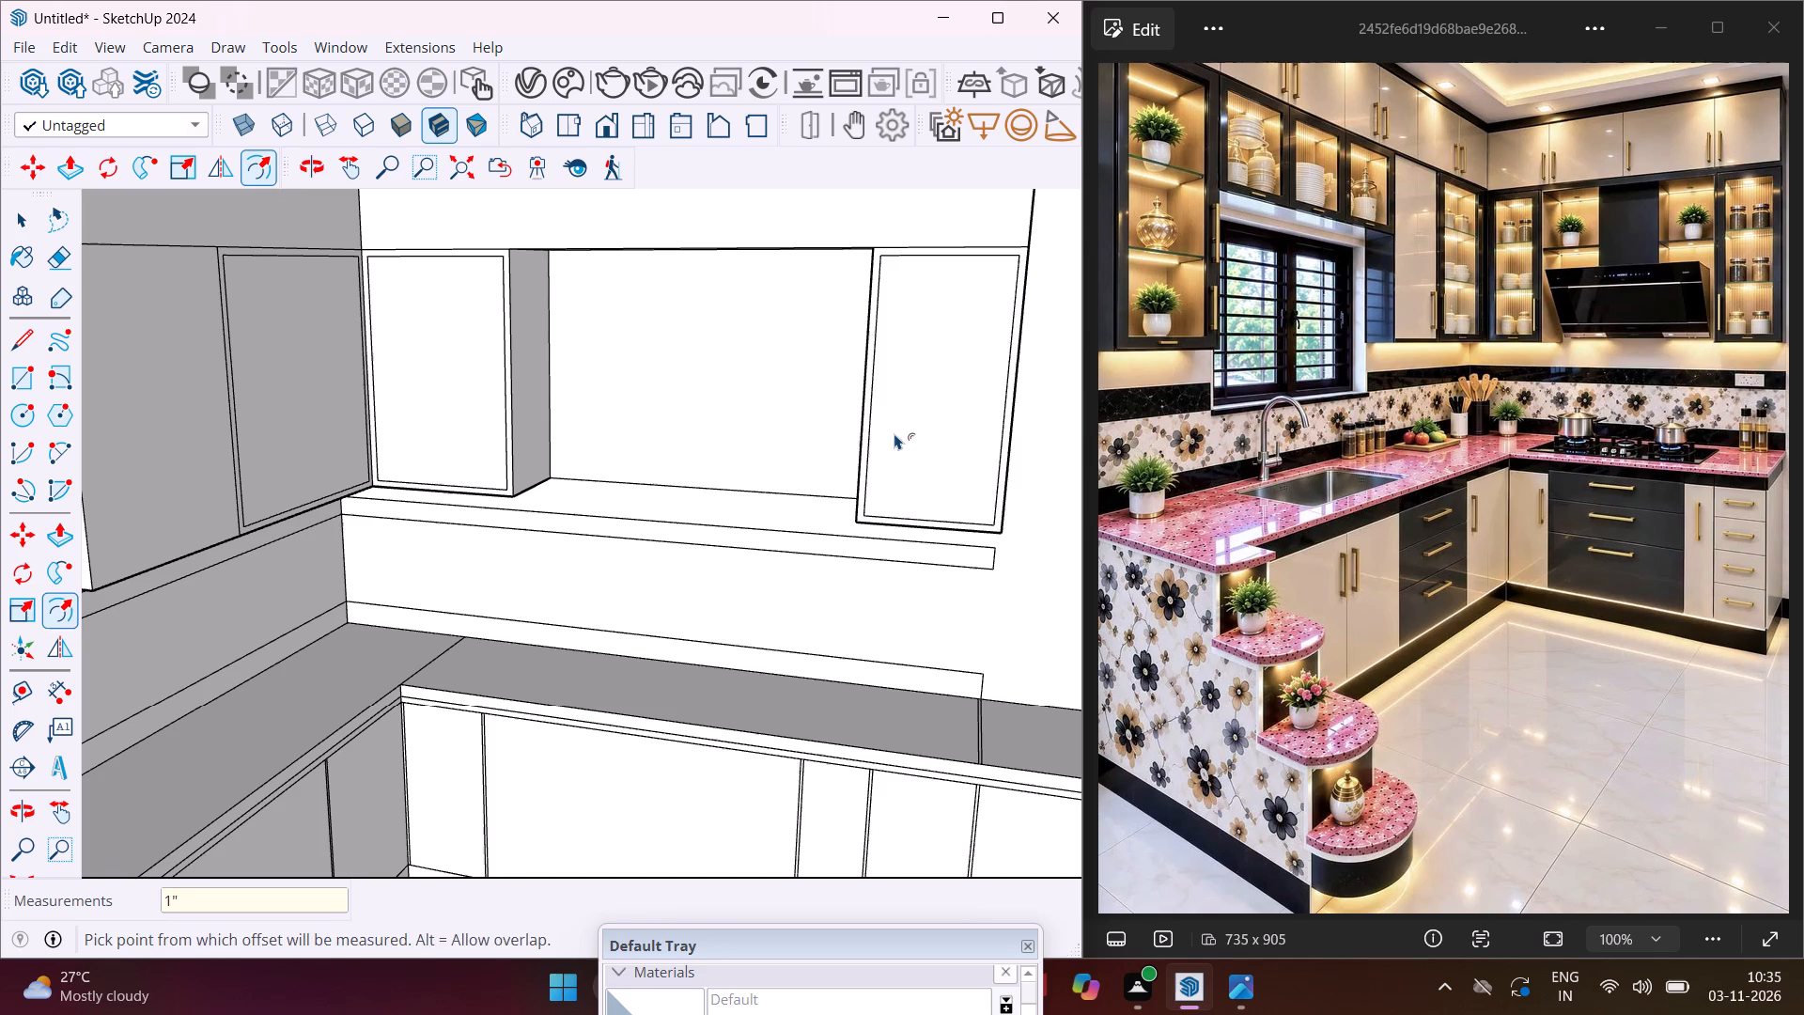
Push the inner front panel of the window wall's end upper cabinet inward by 1'2", inside its frame.
middle_click_drag(866, 435, 915, 194)
middle_click_drag(862, 289, 944, 395)
key("Escape")
key("space")
middle_click_drag(856, 311, 866, 315)
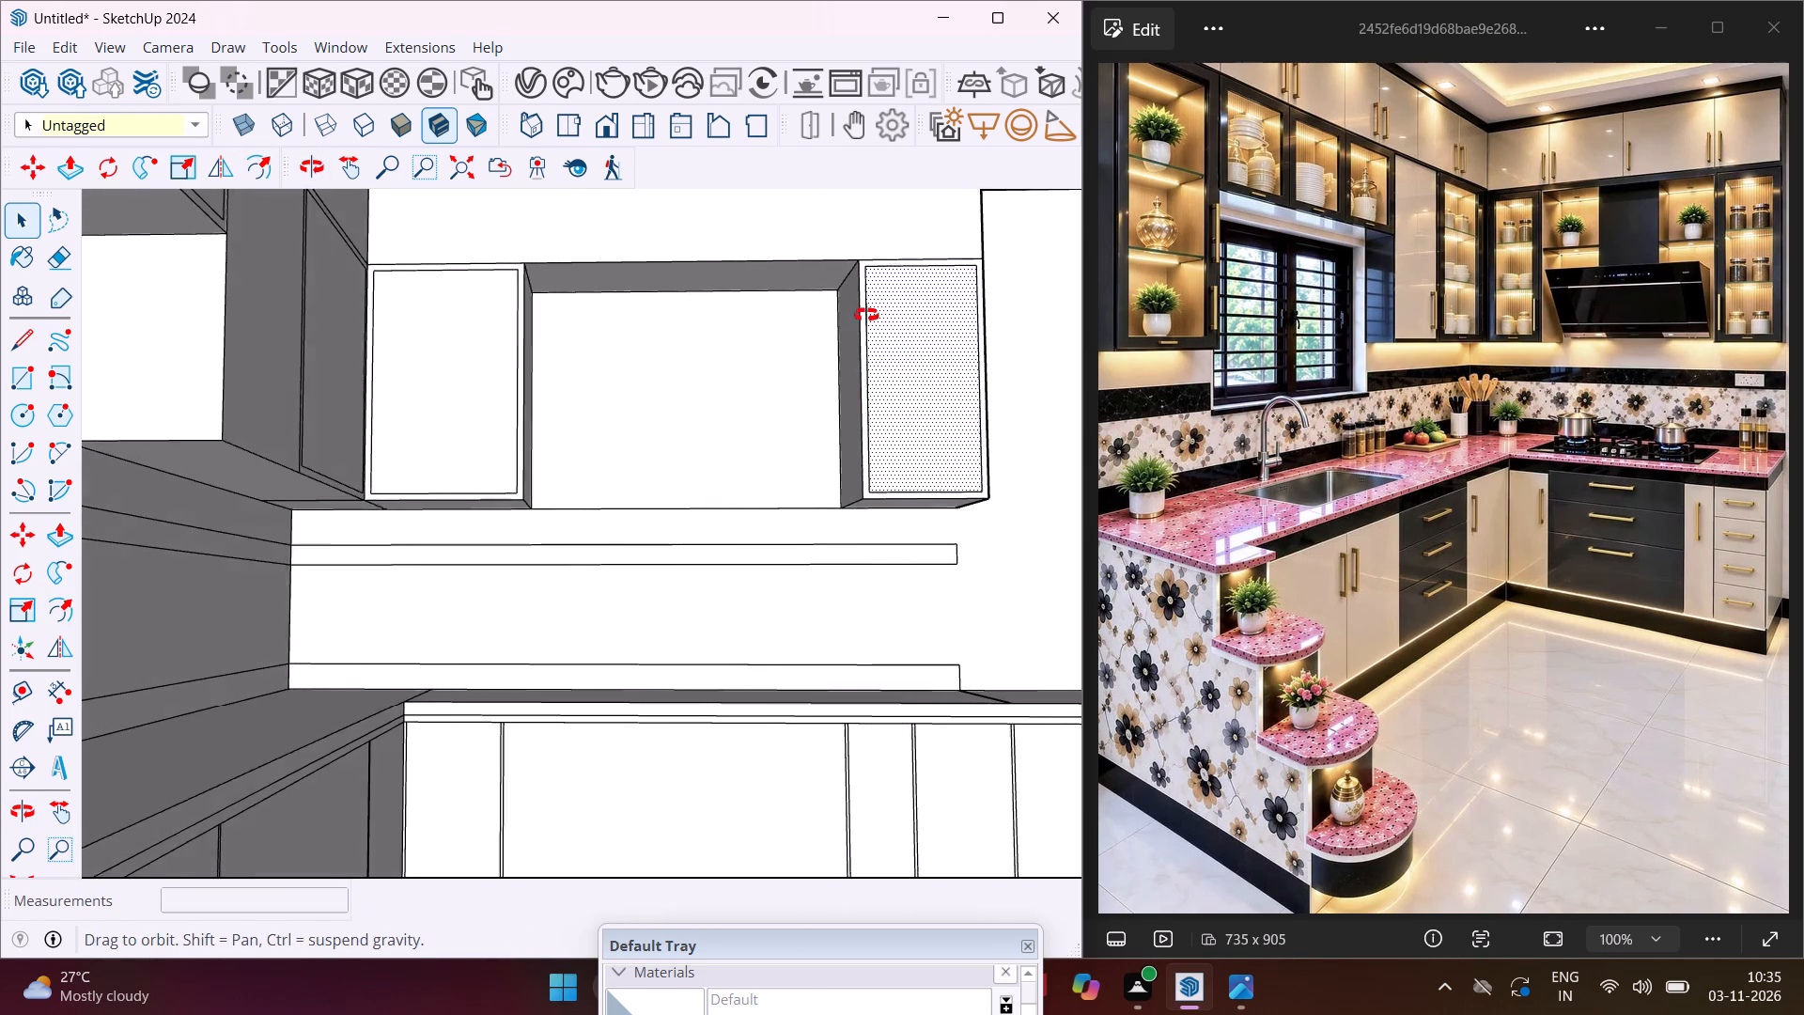
middle_click_drag(866, 315, 908, 371)
key("Escape")
key("space")
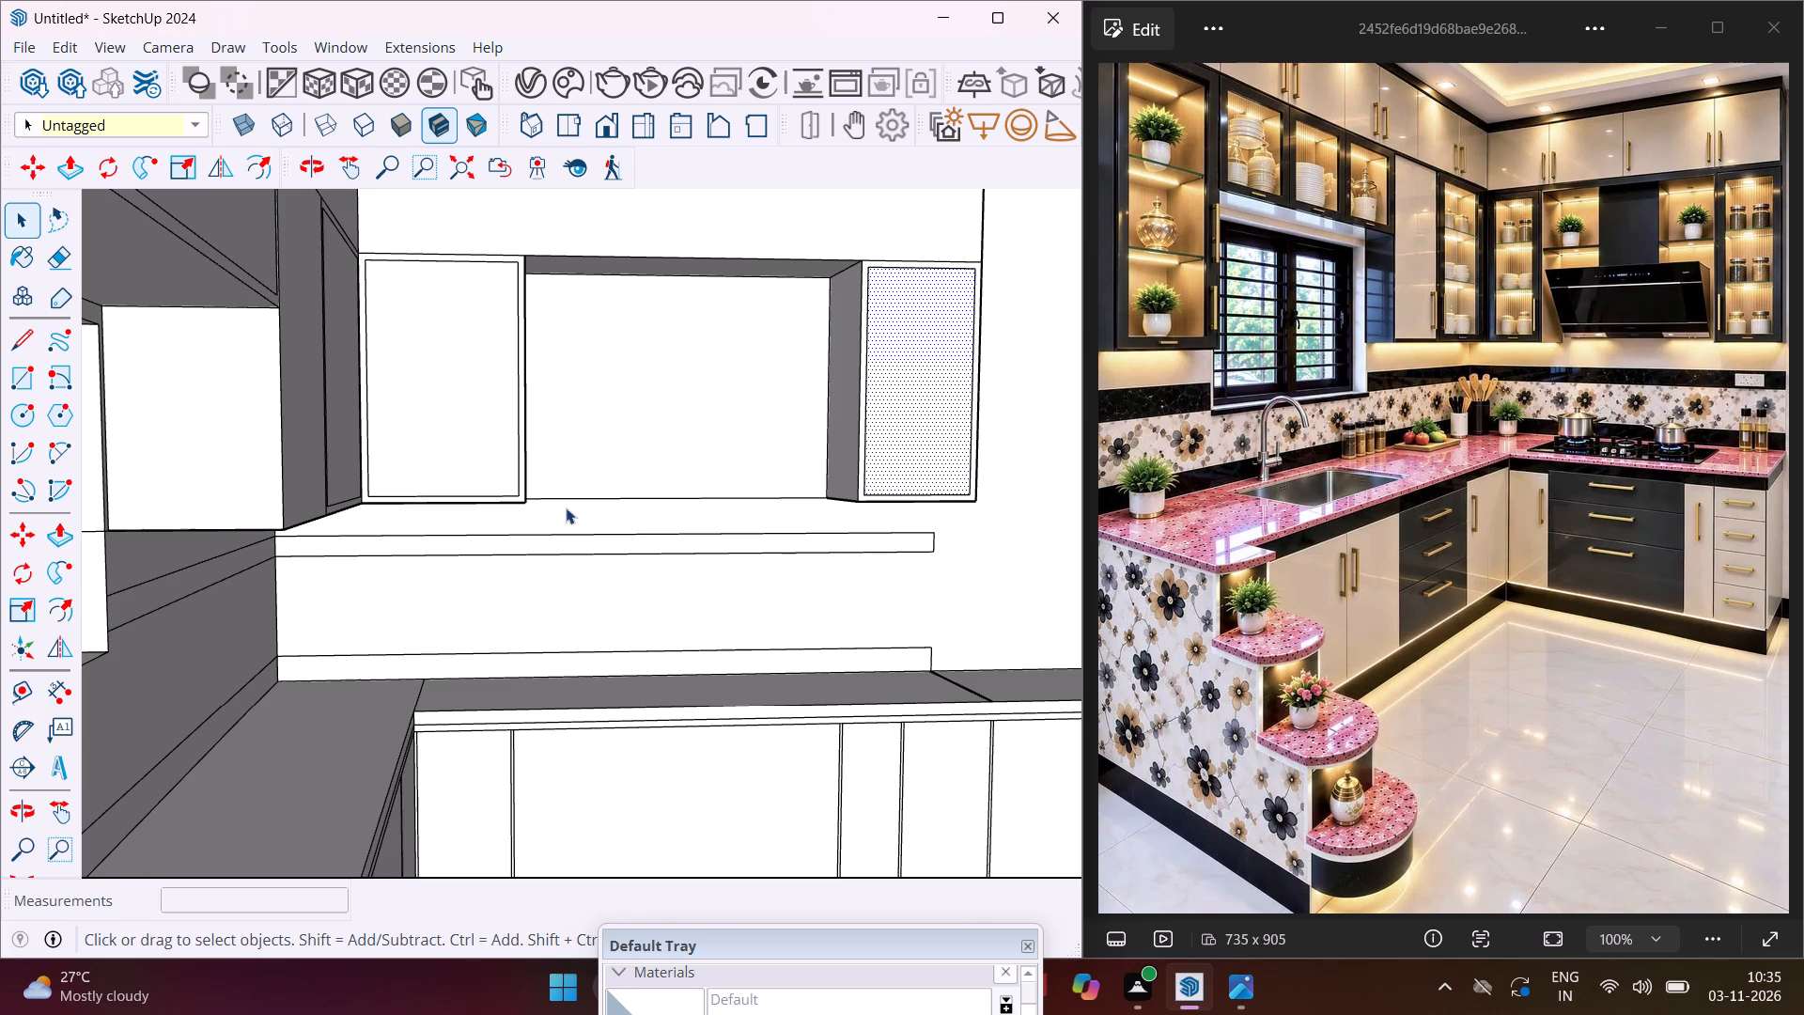
scroll(551, 511, "down", 7)
middle_click_drag(482, 432, 118, 503)
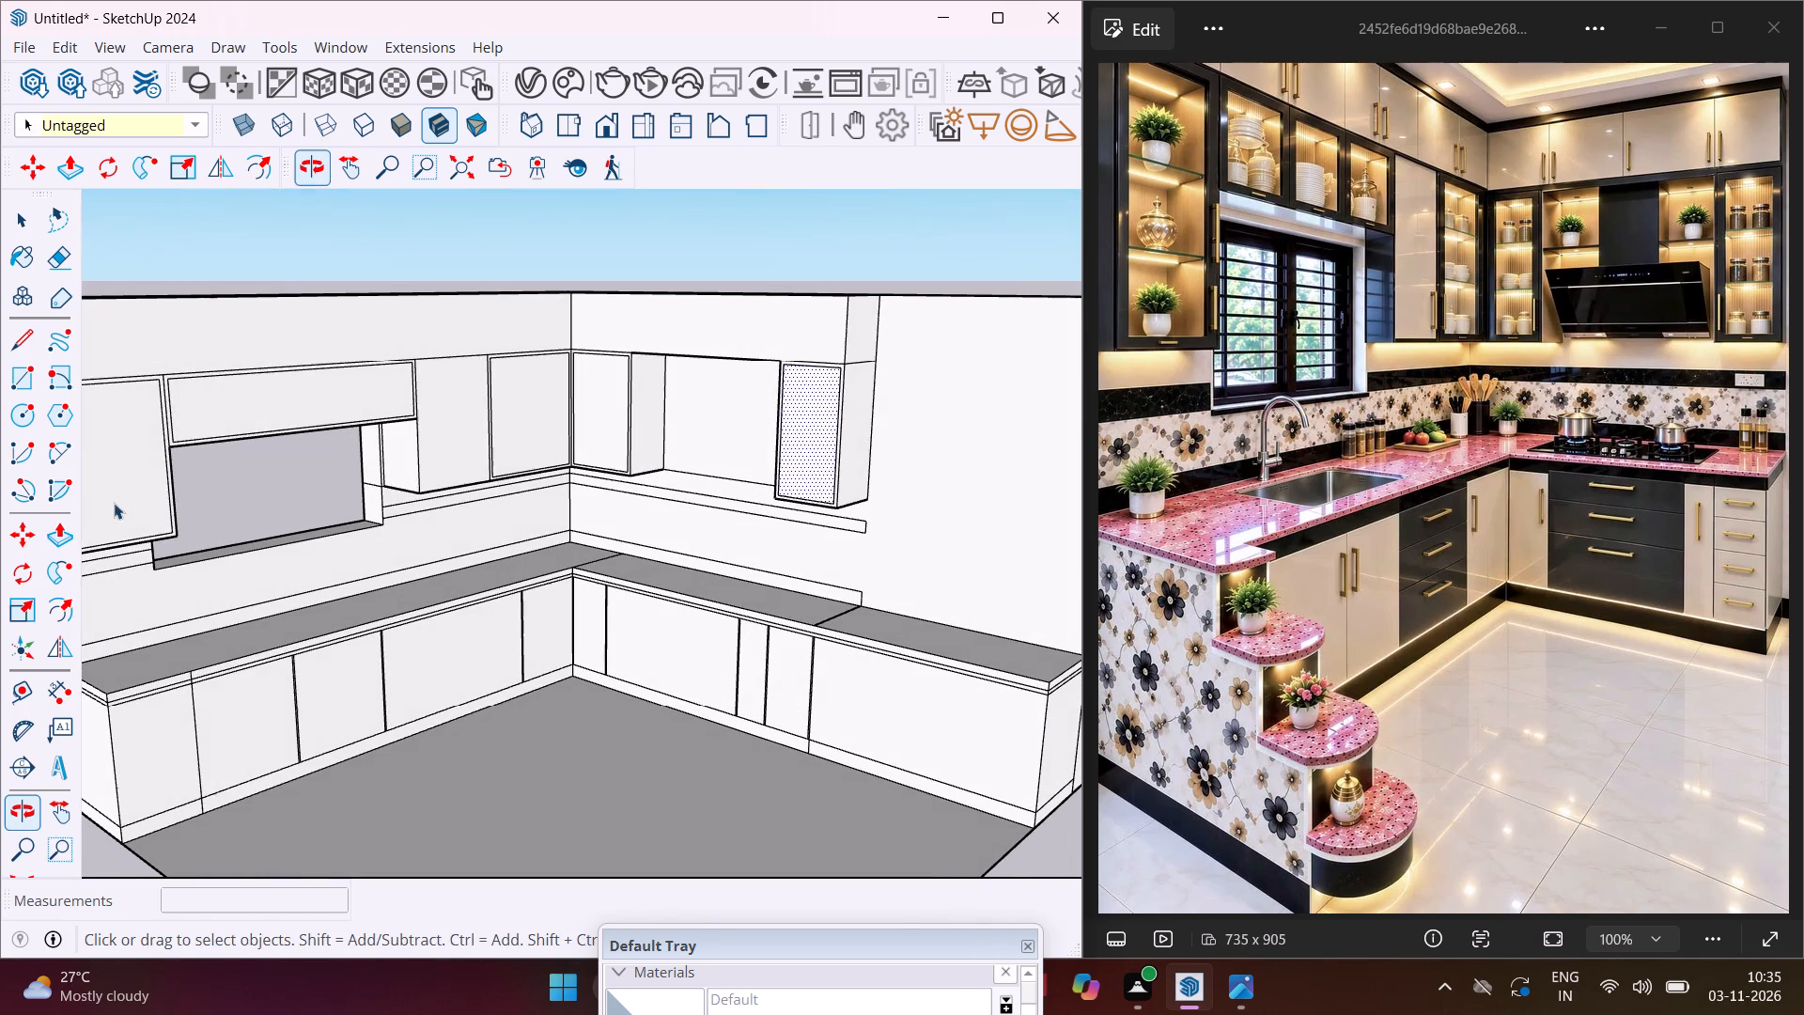
middle_click_drag(130, 469, 241, 505)
scroll(227, 491, "down", 4)
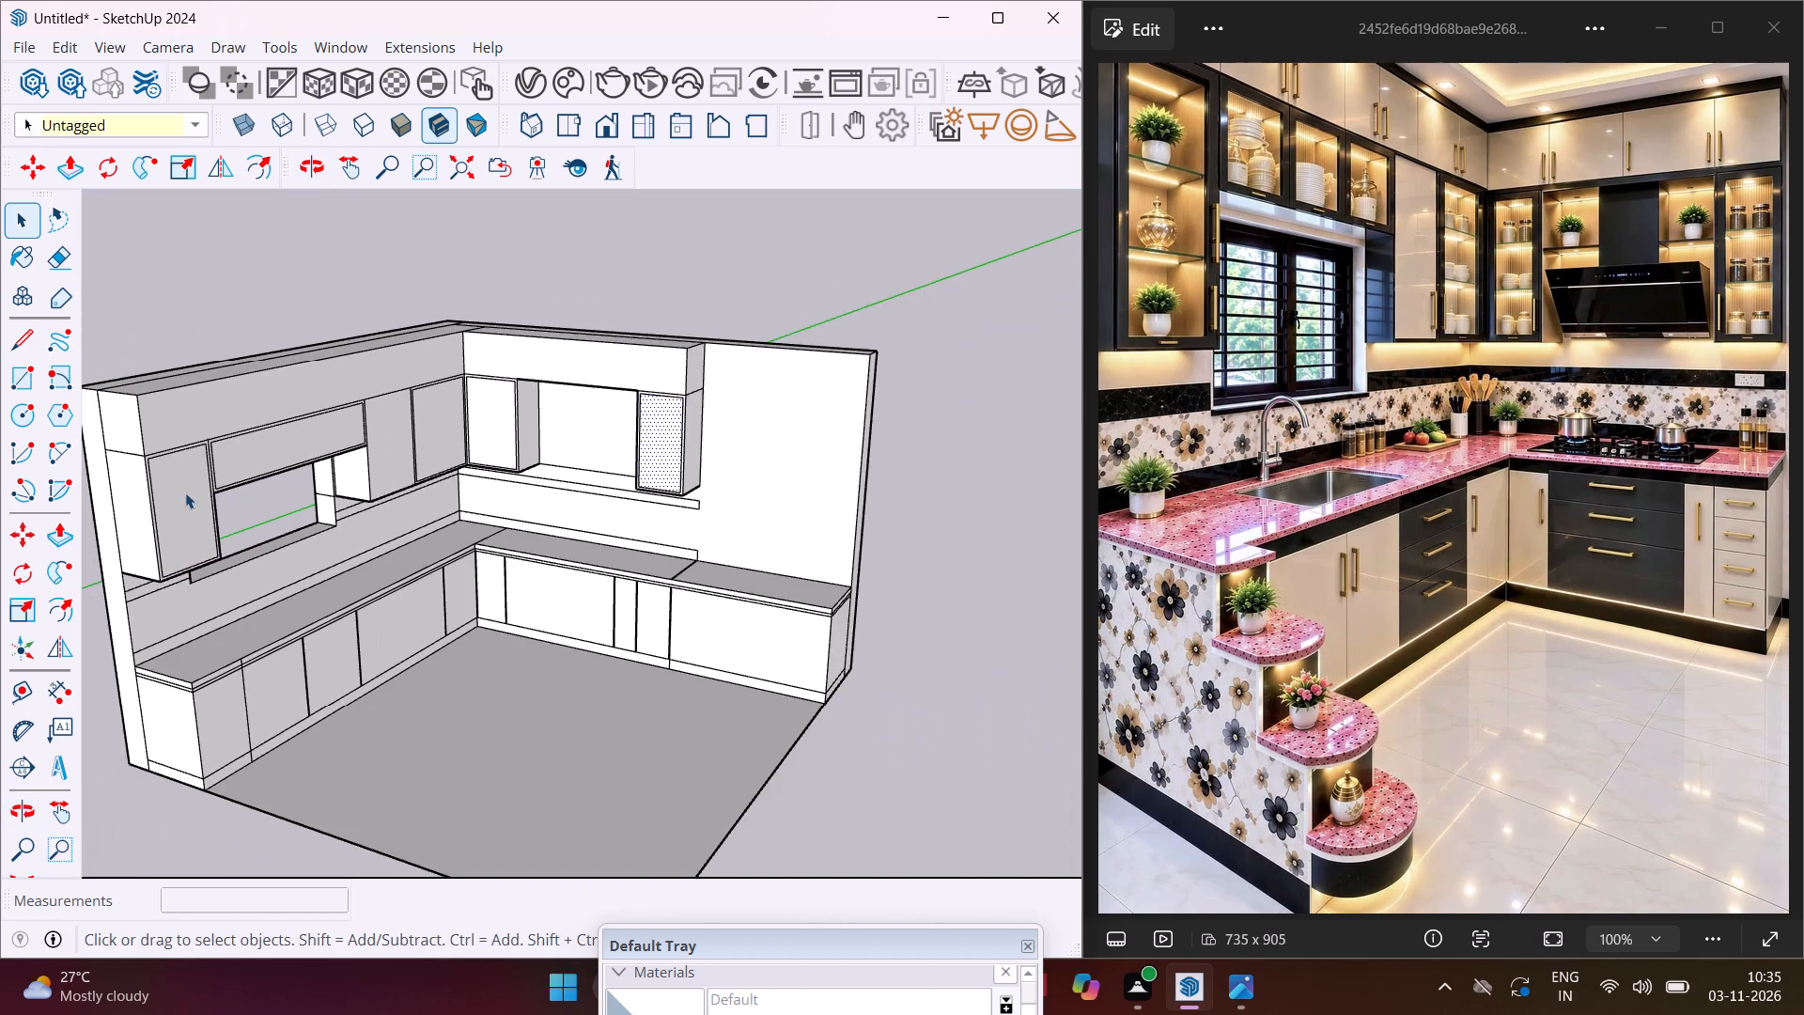
scroll(166, 493, "up", 8)
left_click(166, 493)
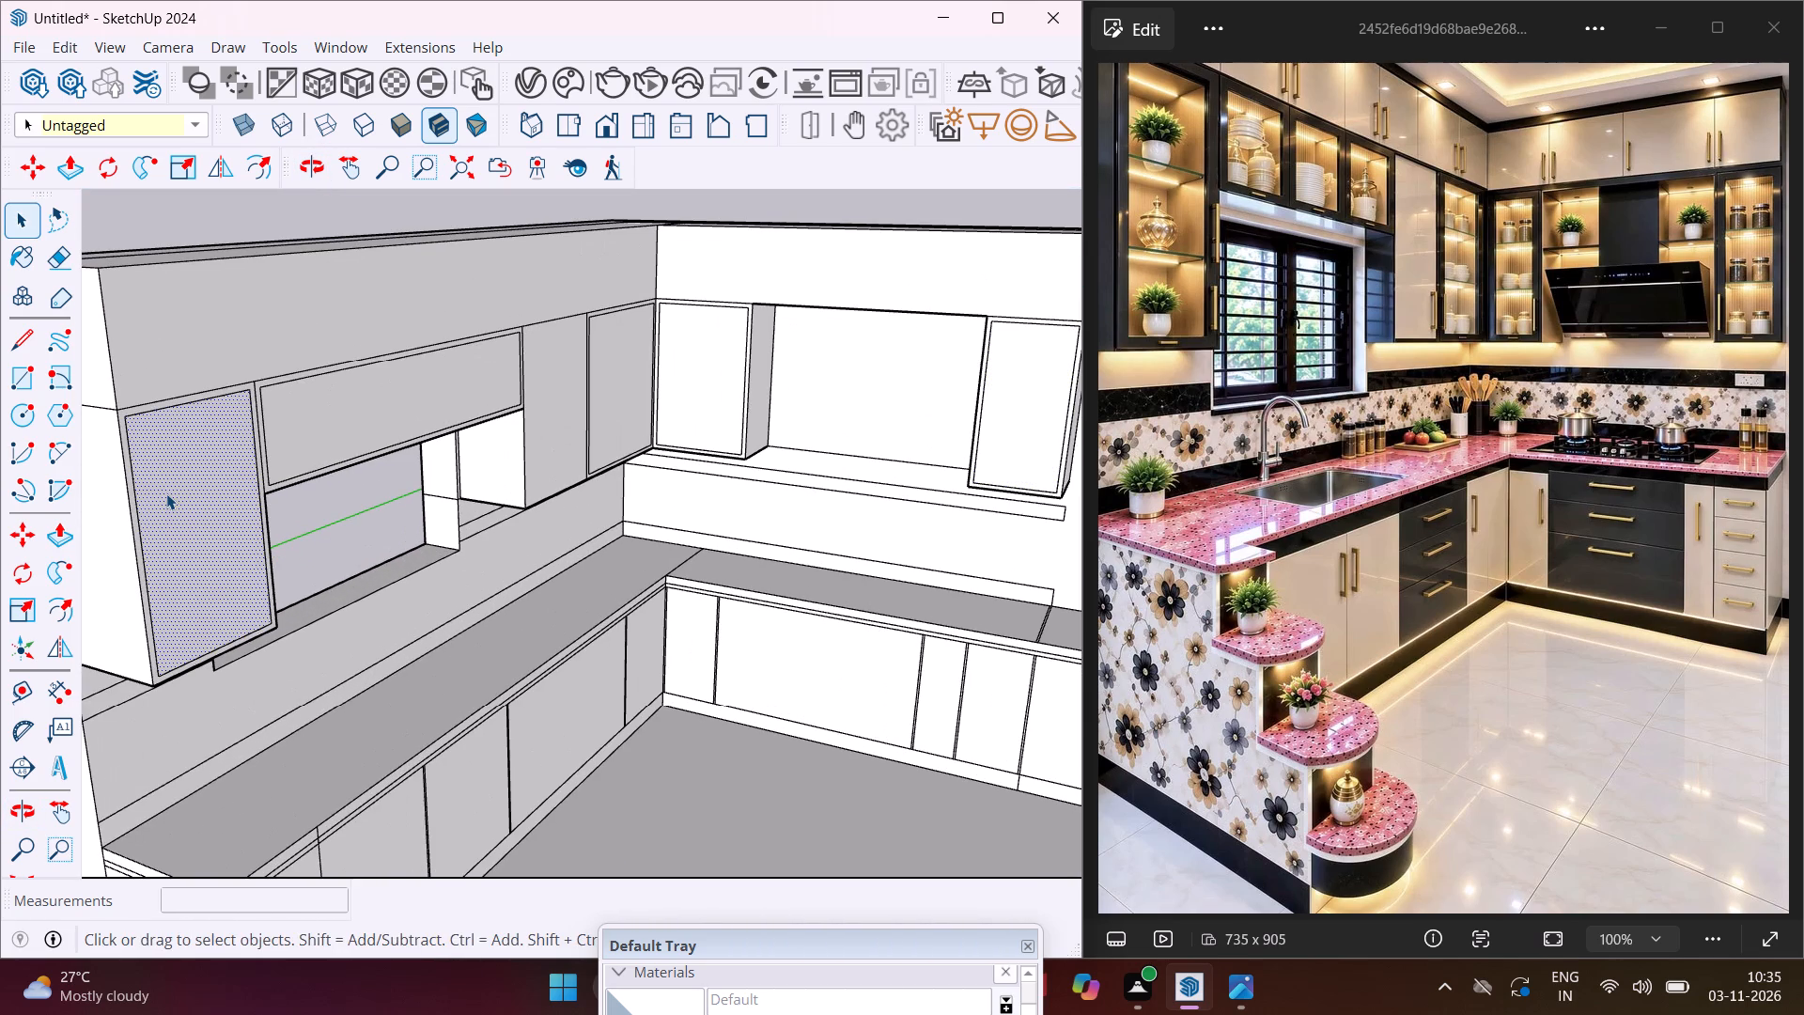
key("p")
left_click(166, 493)
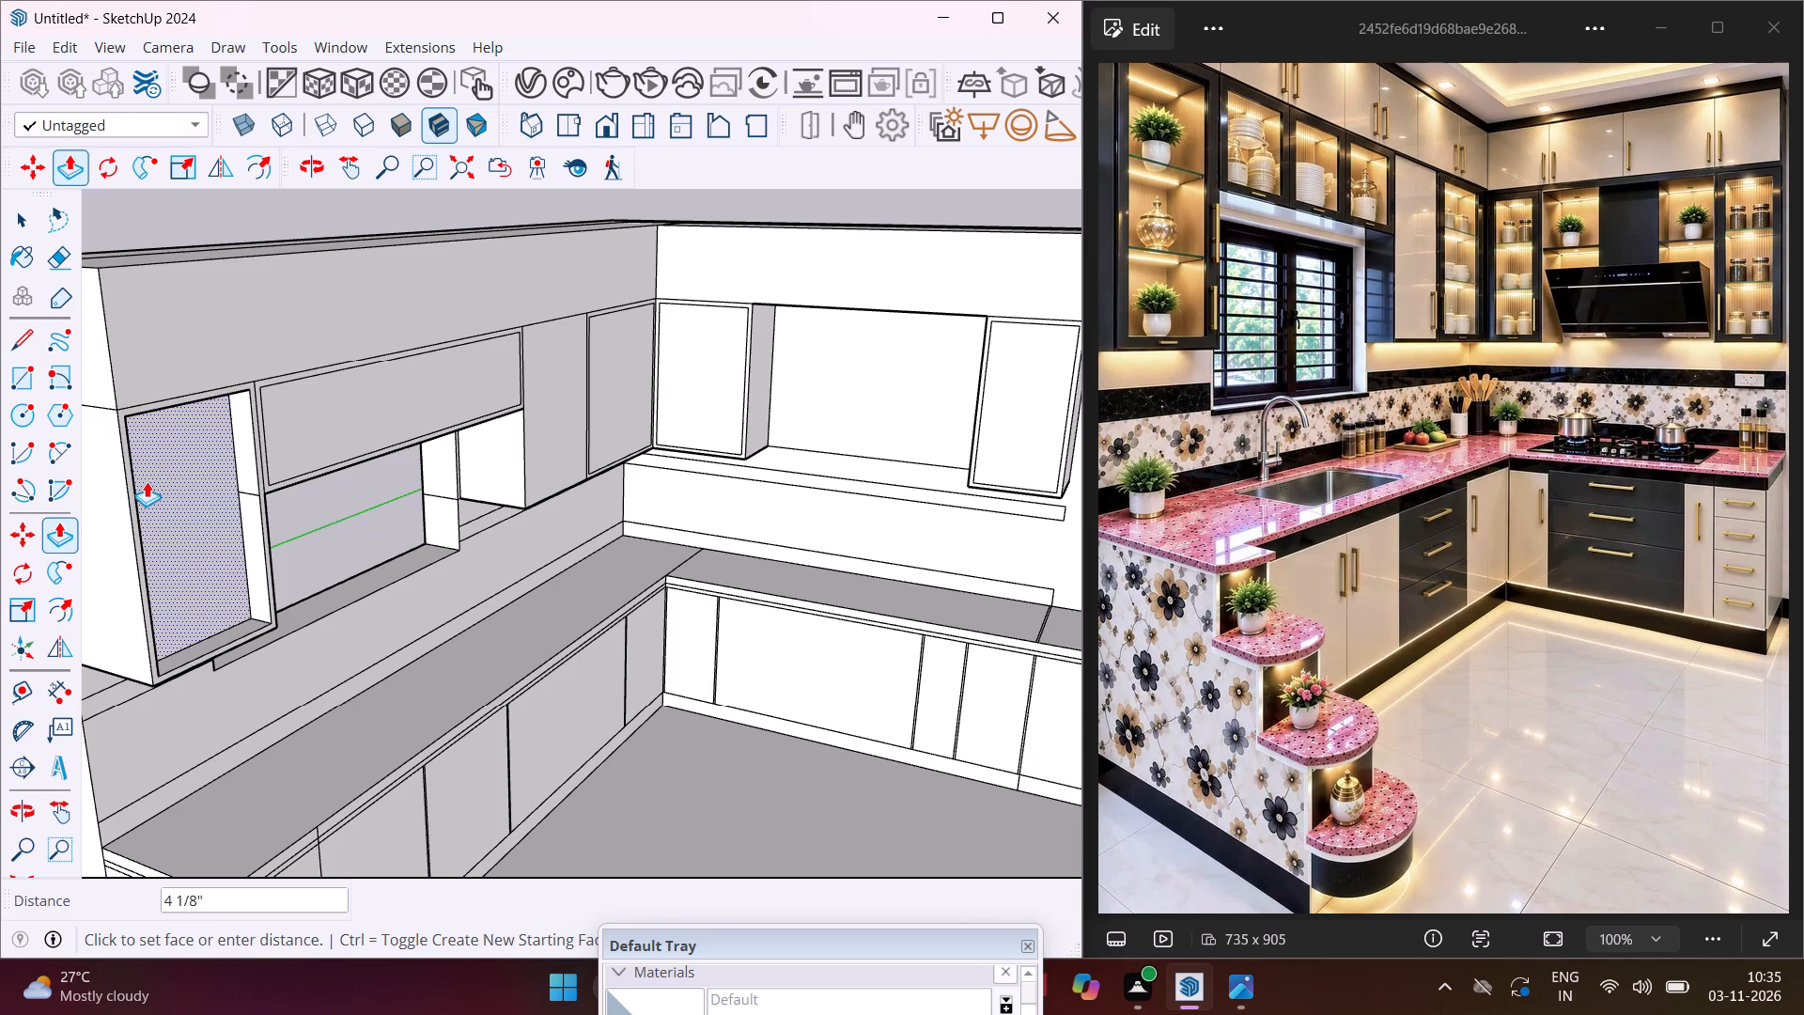
type("1'5")
key("BackSpace")
key("2")
key("shift+quotedbl")
key("Return")
Repeat the 1'2" inward push on the framed panels of the above-window cabinet, the window wall's corner cabinet and both back wall upper cabinets.
scroll(195, 476, "up", 2)
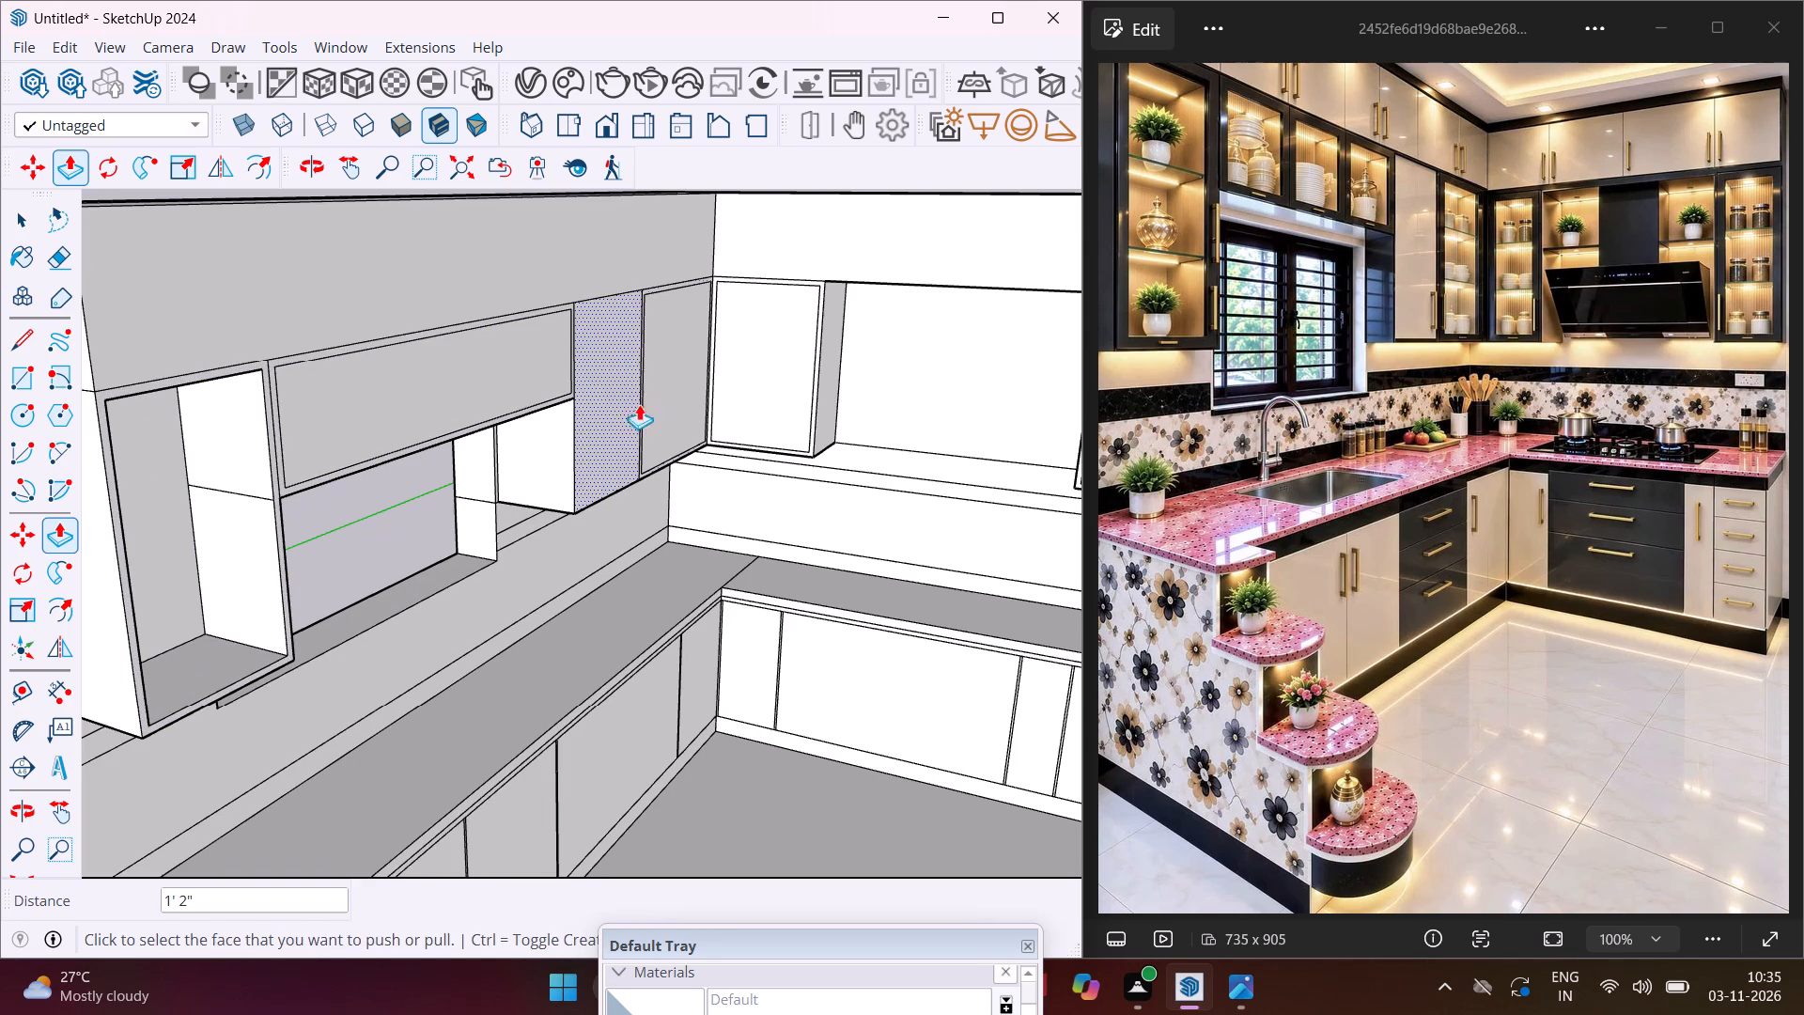
double_click(661, 386)
double_click(426, 378)
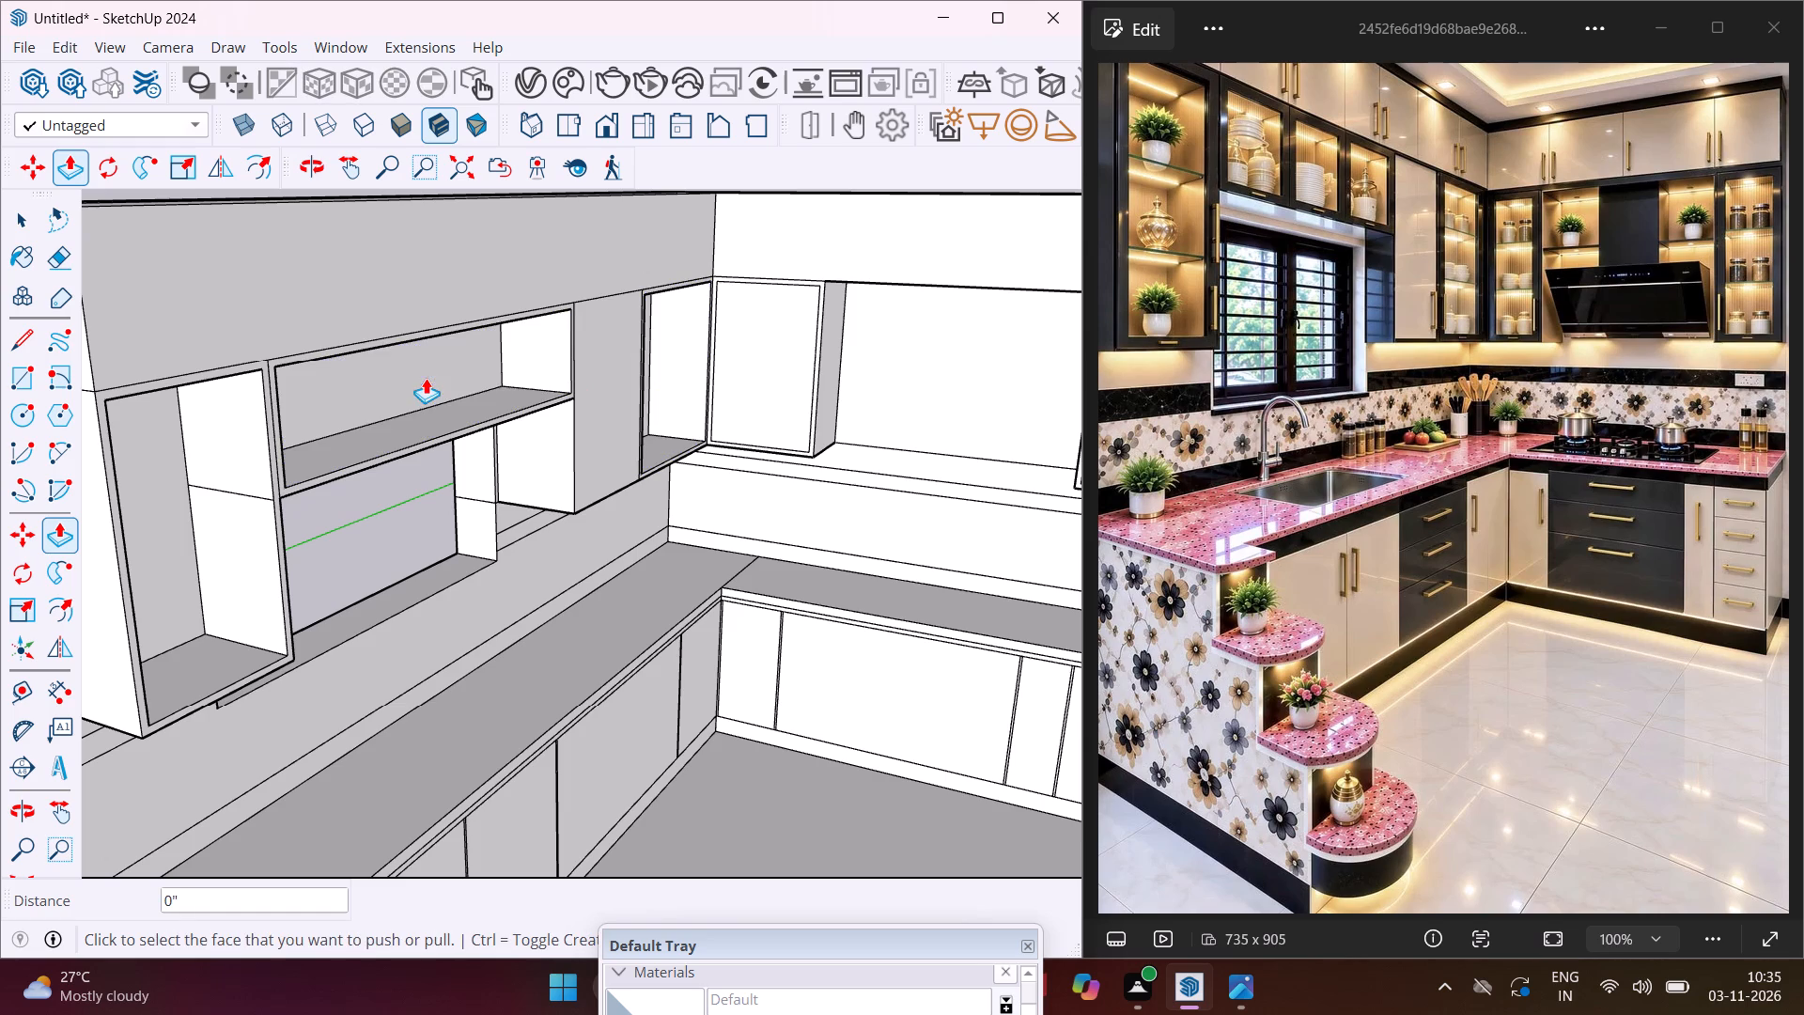
scroll(630, 353, "up", 2)
double_click(773, 336)
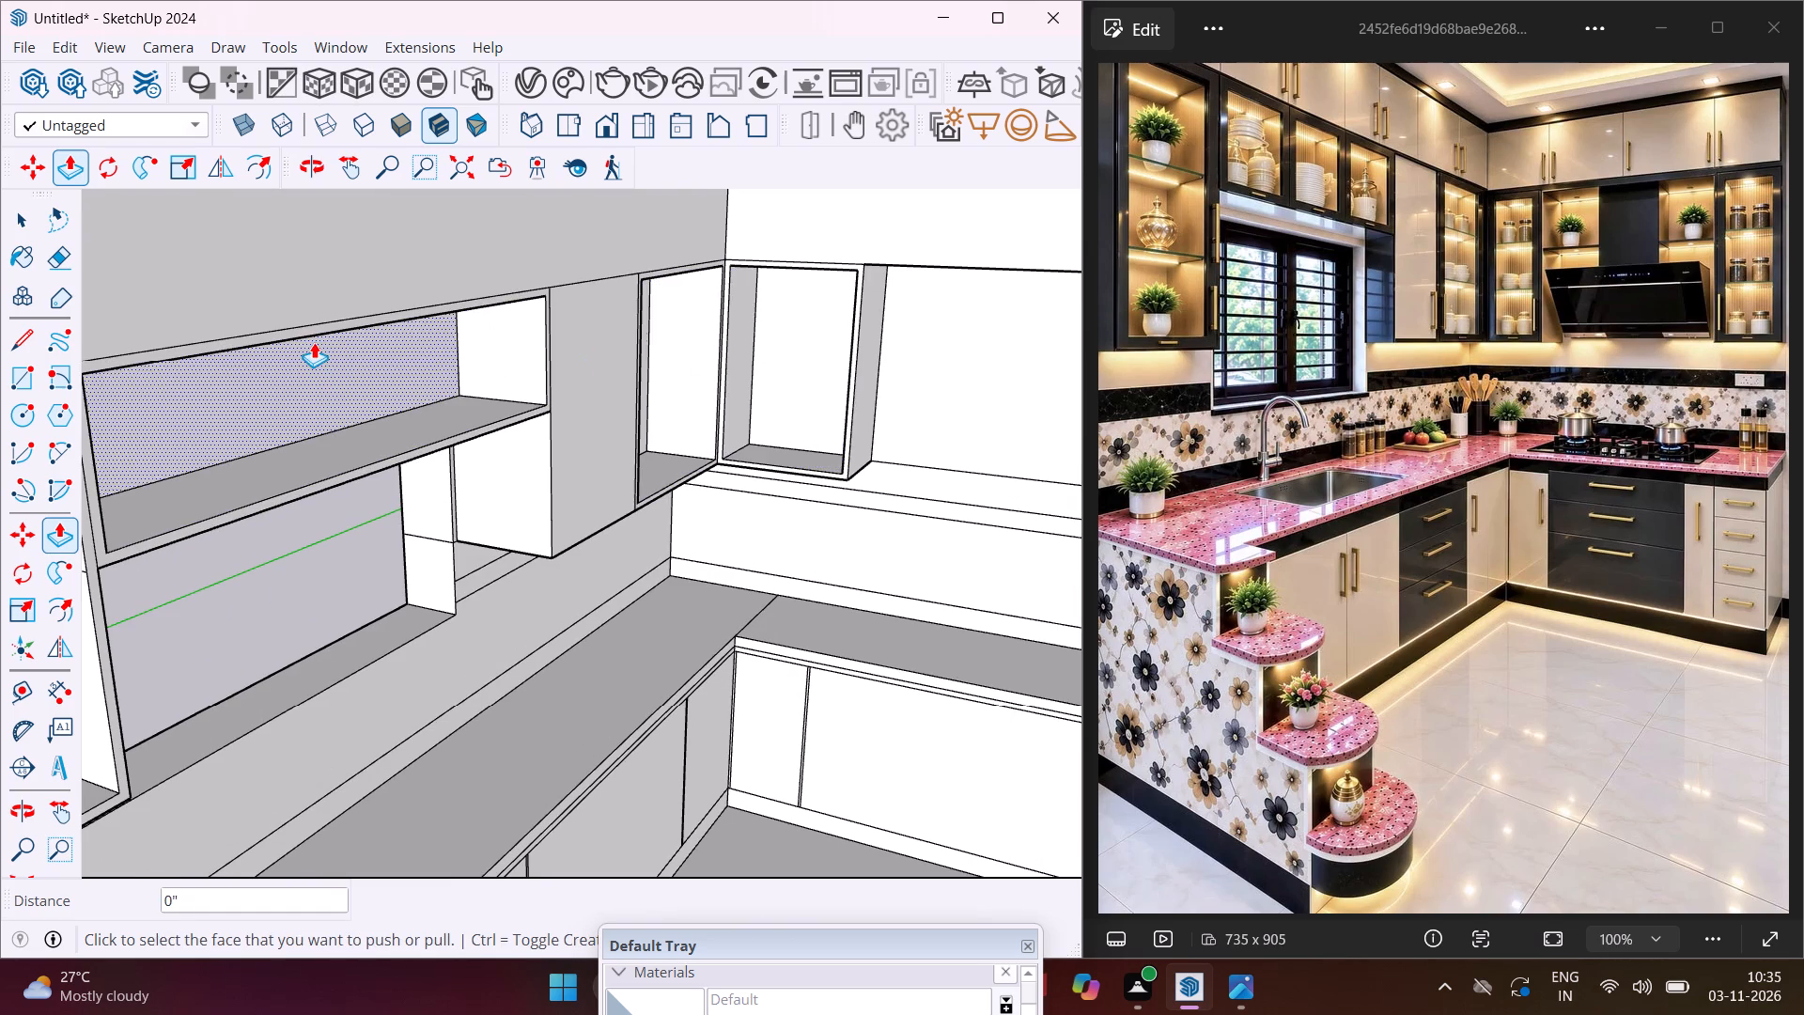
scroll(314, 342, "down", 6)
scroll(863, 368, "up", 2)
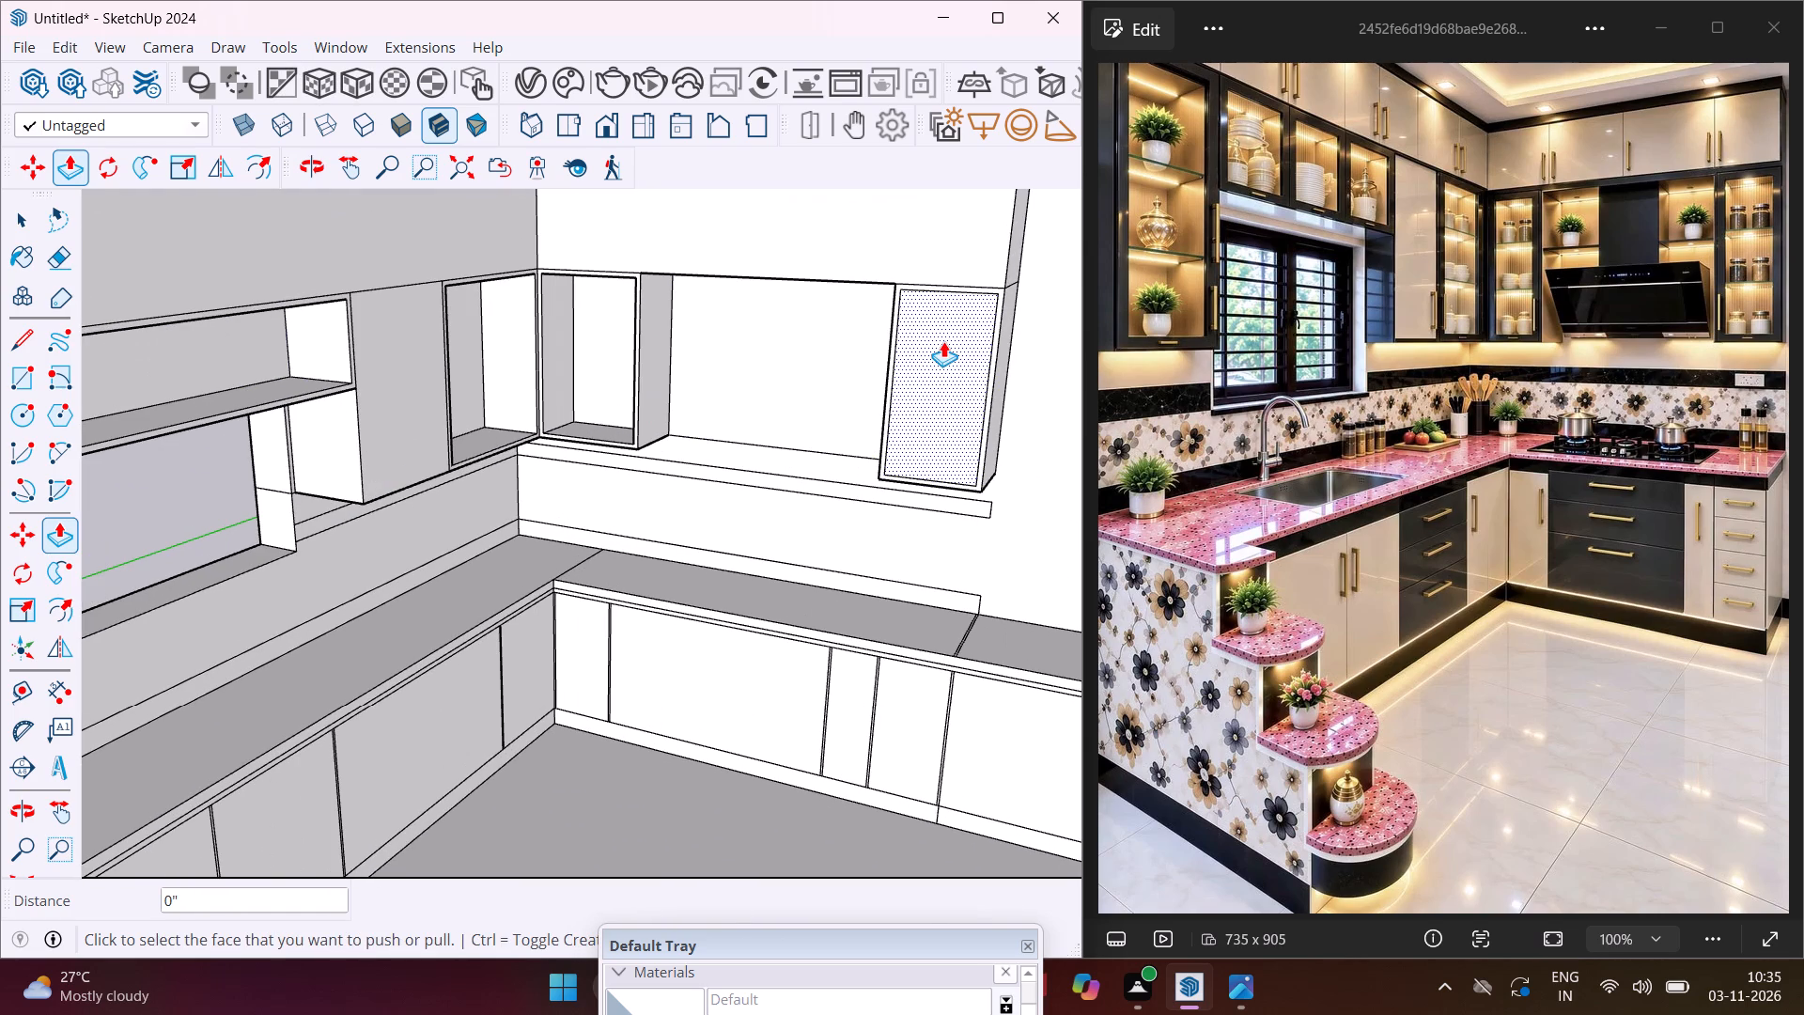
double_click(943, 341)
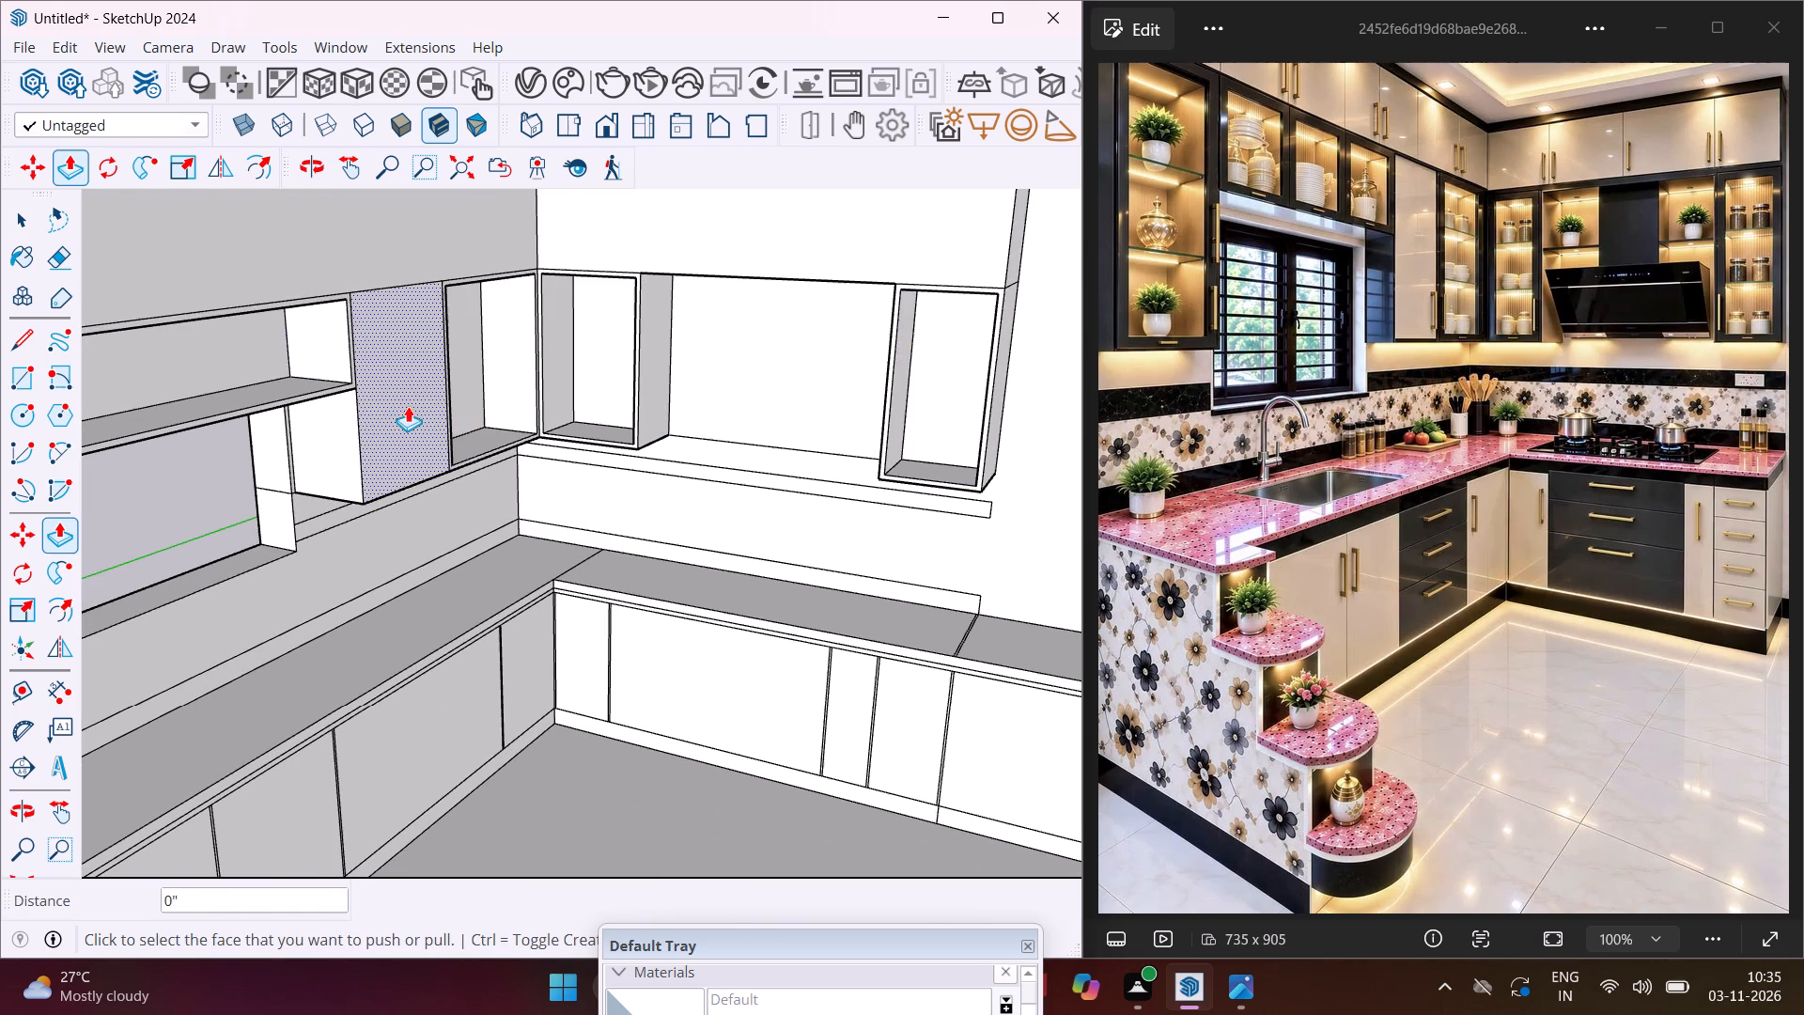
key("Escape")
key("space")
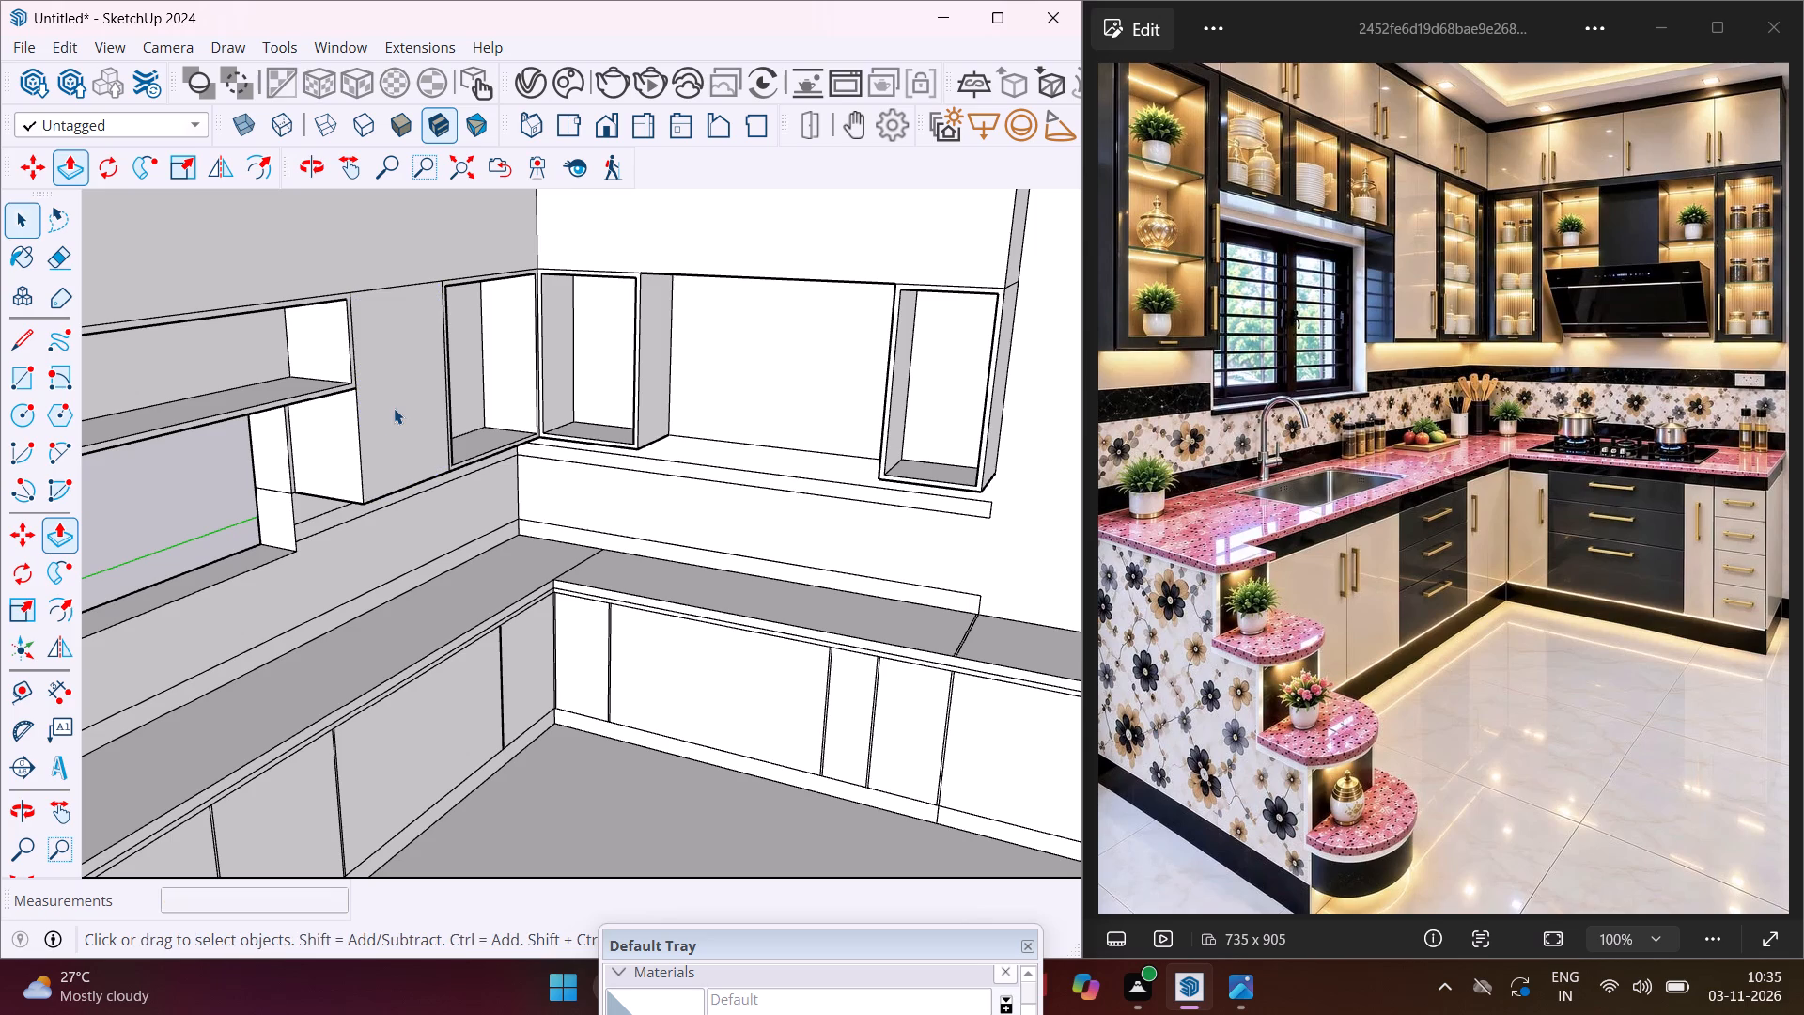
Erase the stray horizontal edges across the window opening's side jamb and the inner side of the window wall's end cabinet.
scroll(351, 438, "up", 1)
middle_click_drag(341, 432, 265, 368)
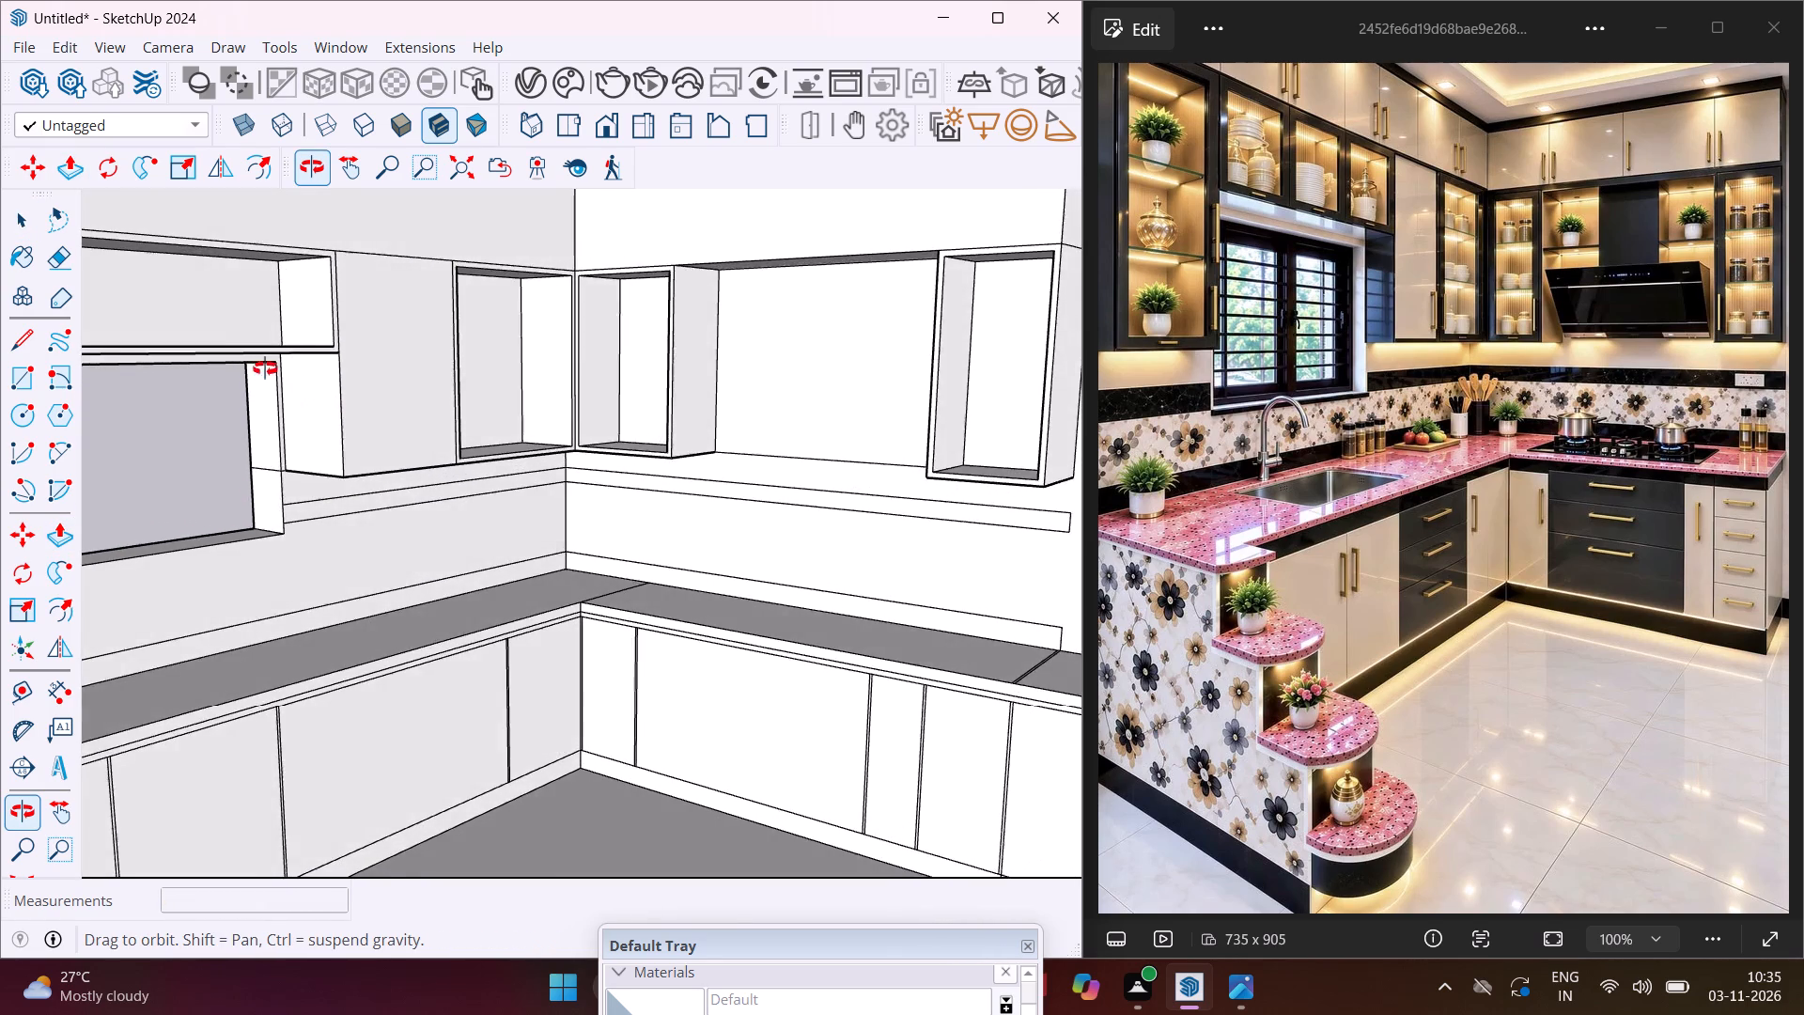
middle_click_drag(265, 368, 457, 373)
scroll(234, 506, "up", 3)
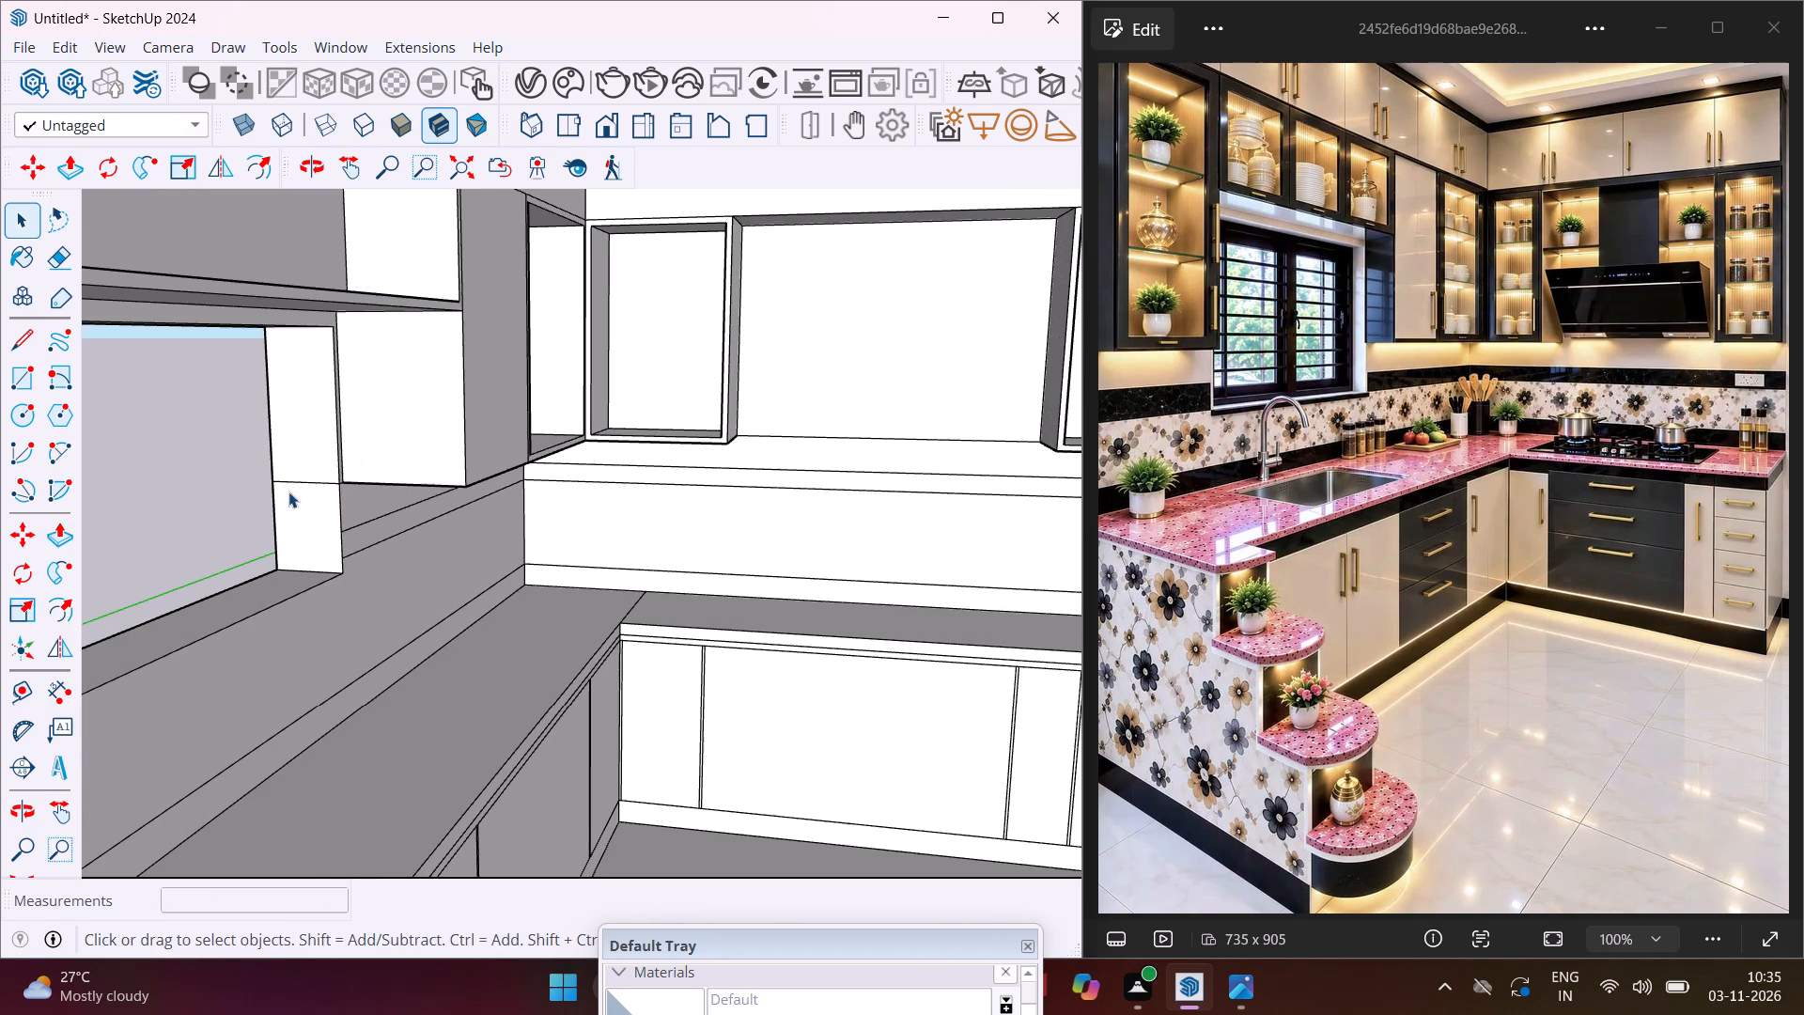
key("e")
scroll(346, 476, "up", 2)
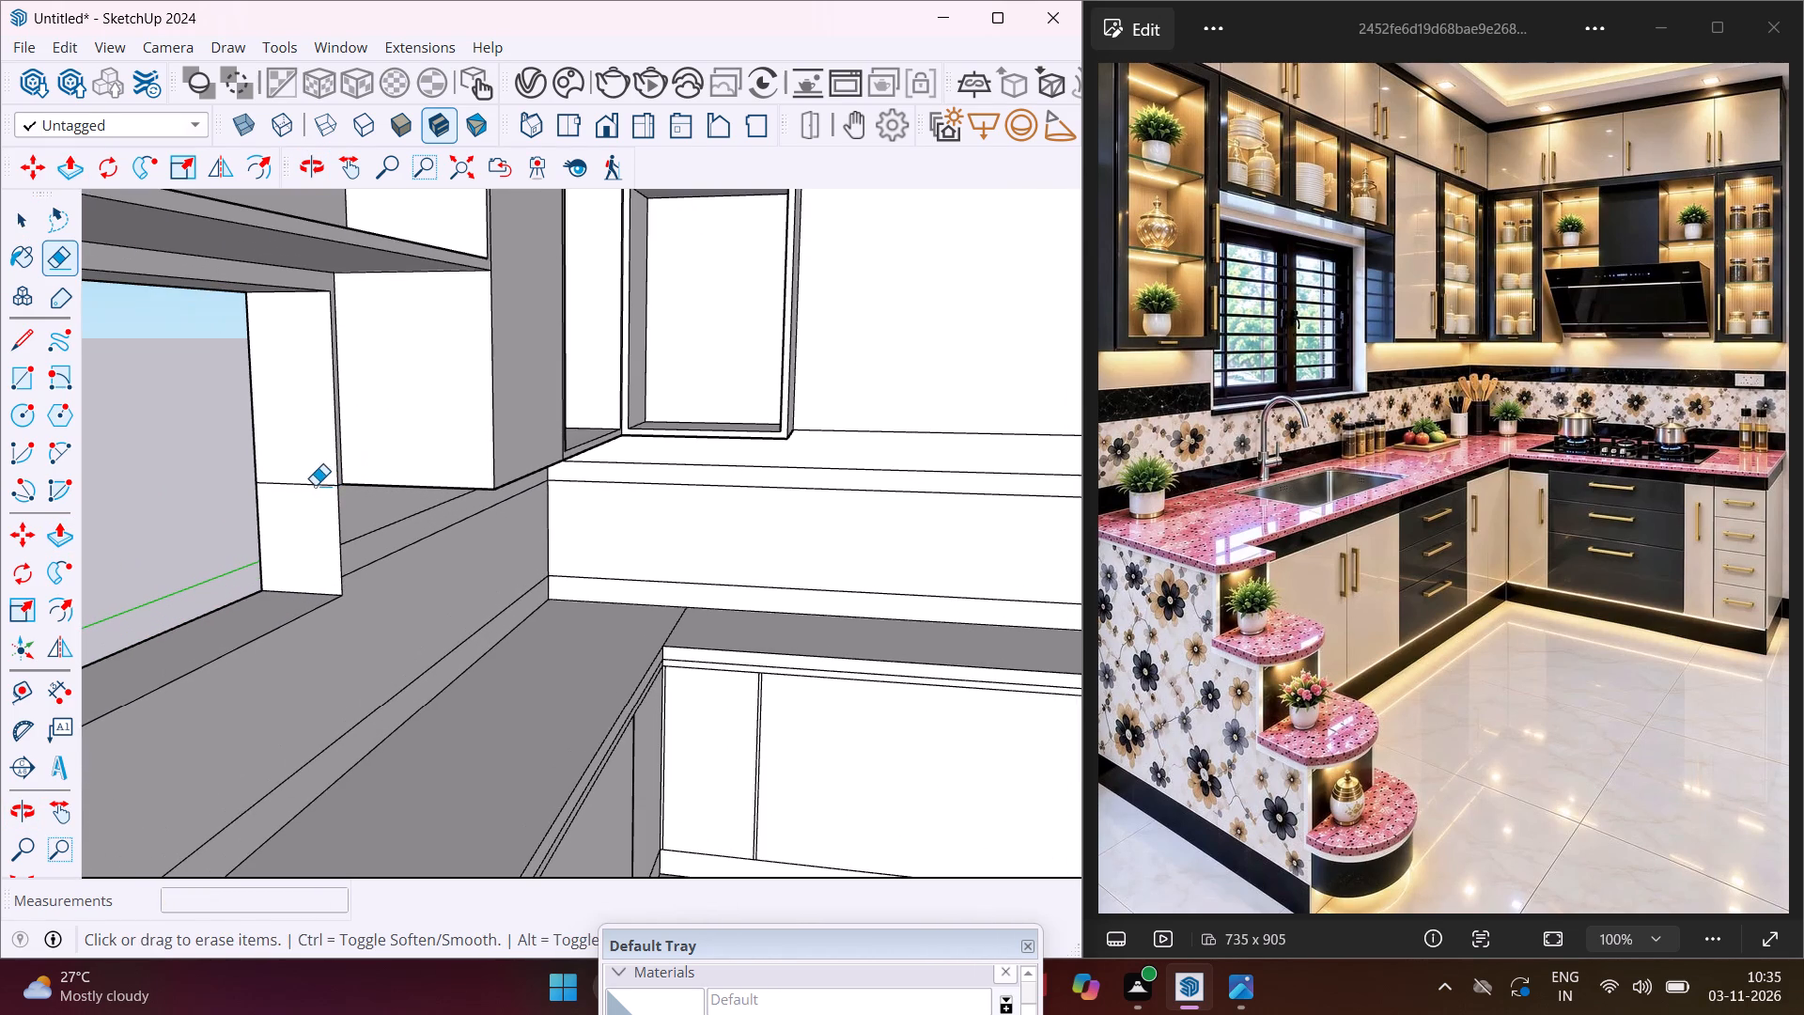
left_click(315, 485)
scroll(300, 408, "down", 11)
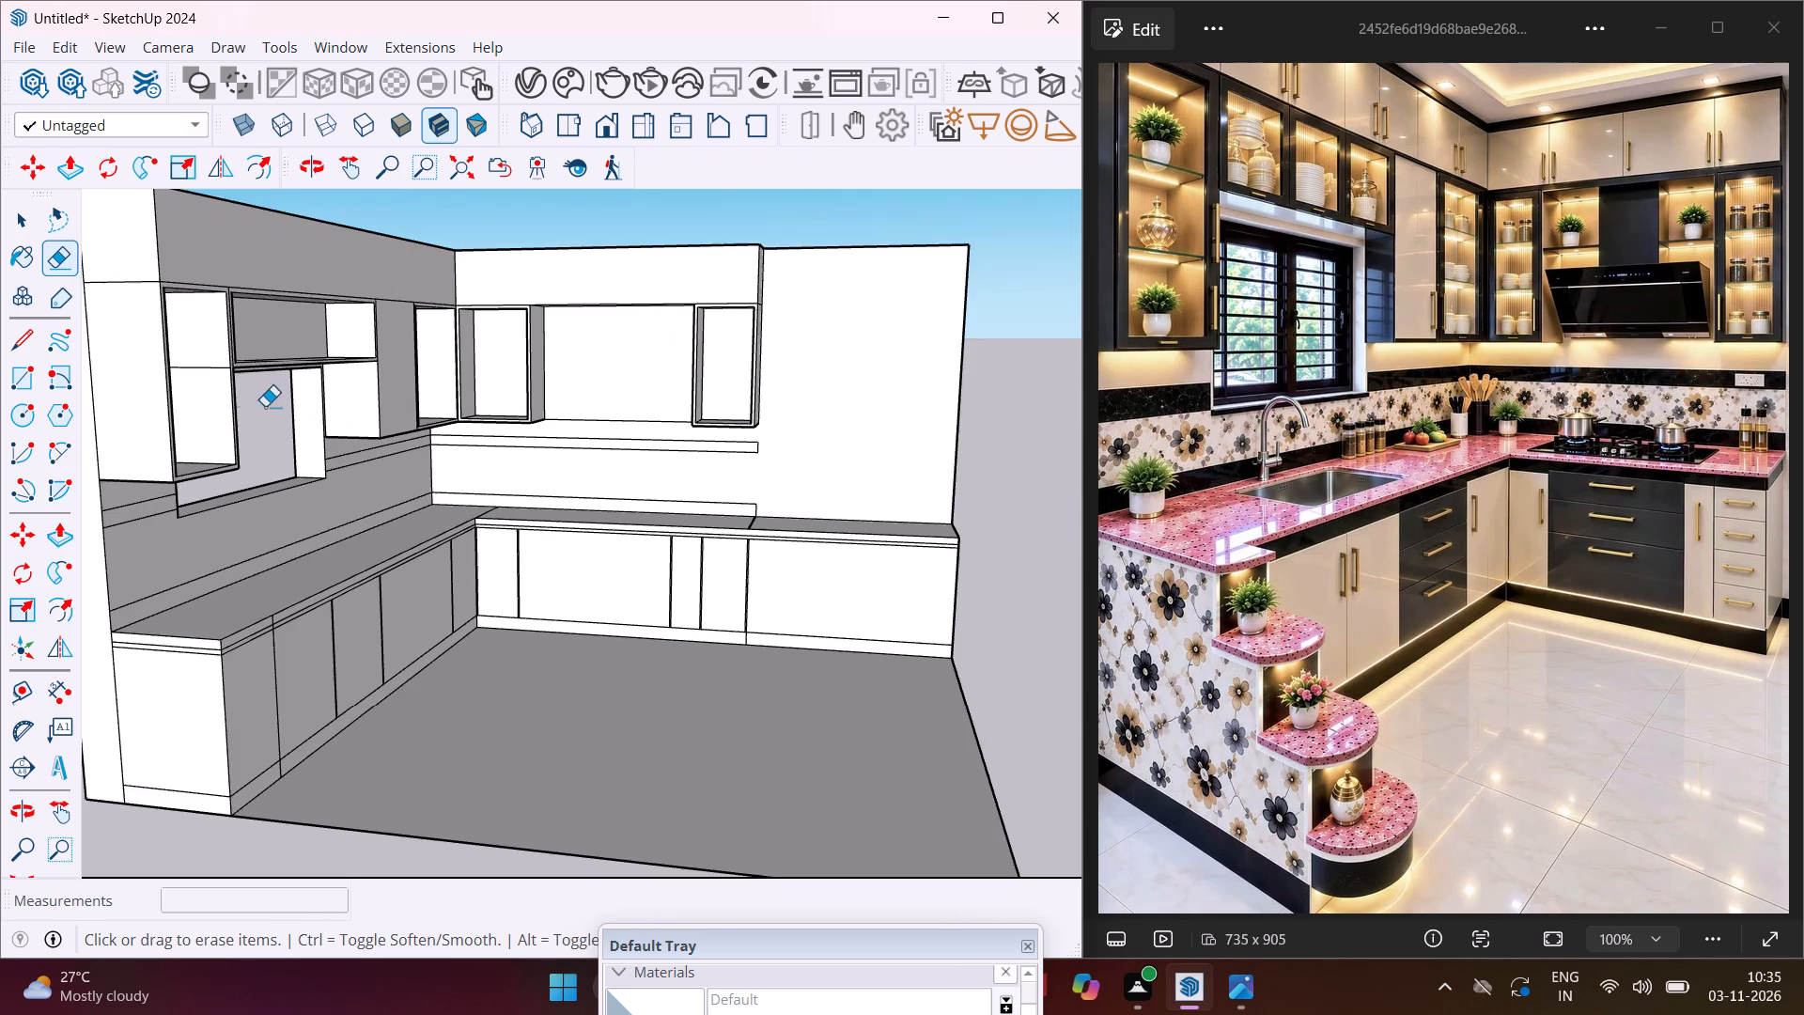
scroll(226, 382, "up", 4)
left_click(209, 363)
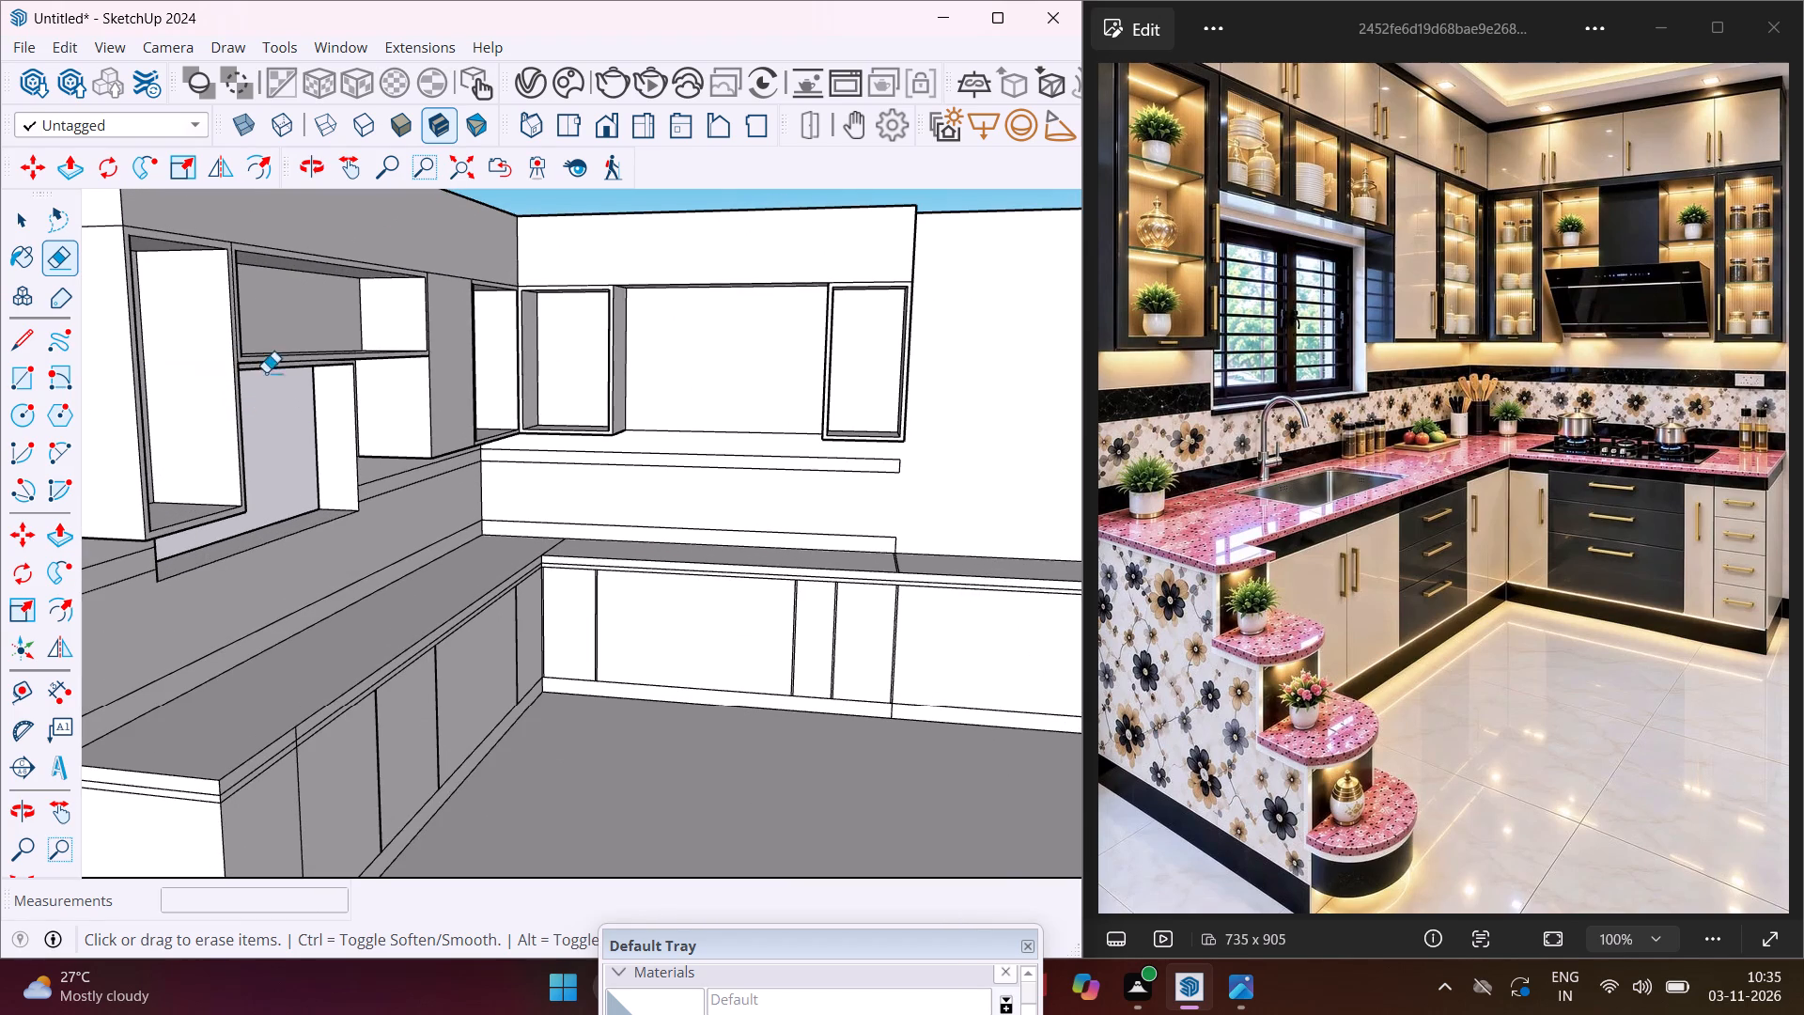
middle_click_drag(490, 345, 219, 398)
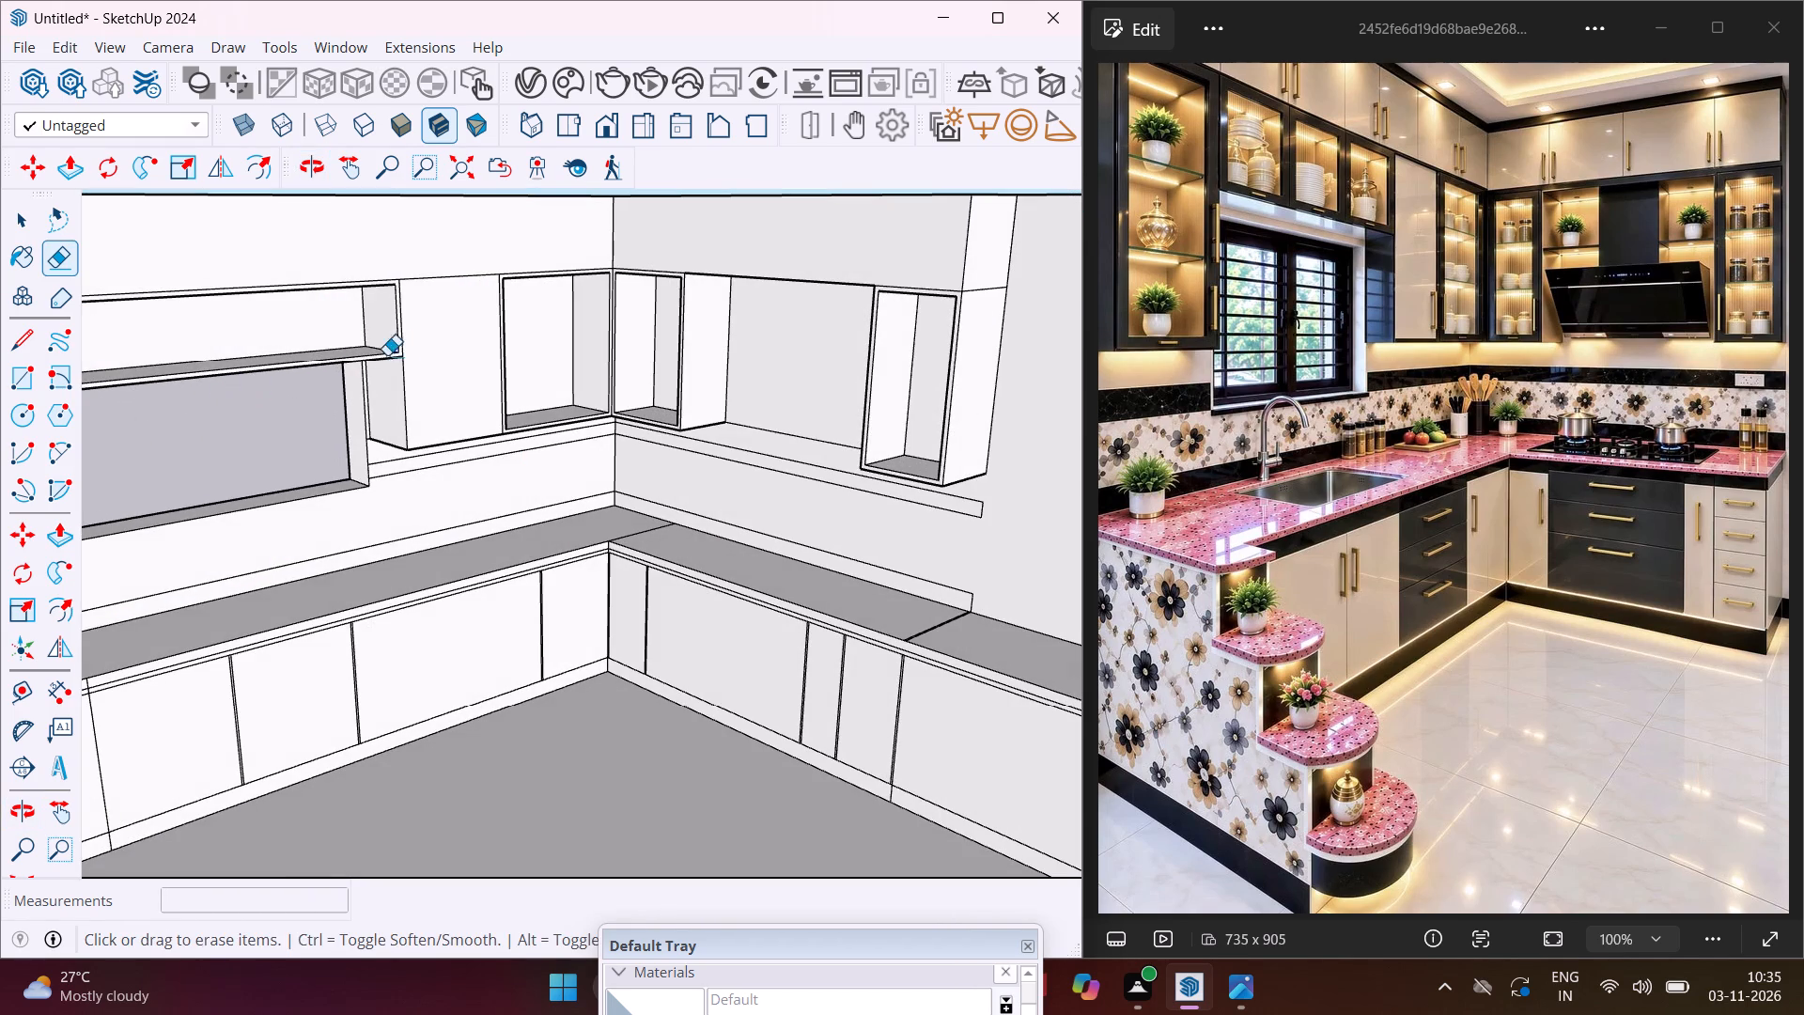
key("Escape")
key("space")
Draw a thin shelf rectangle about 7/8" high and 2' 8 3/4" wide across the window wall's recessed corner cabinet back.
scroll(524, 328, "up", 4)
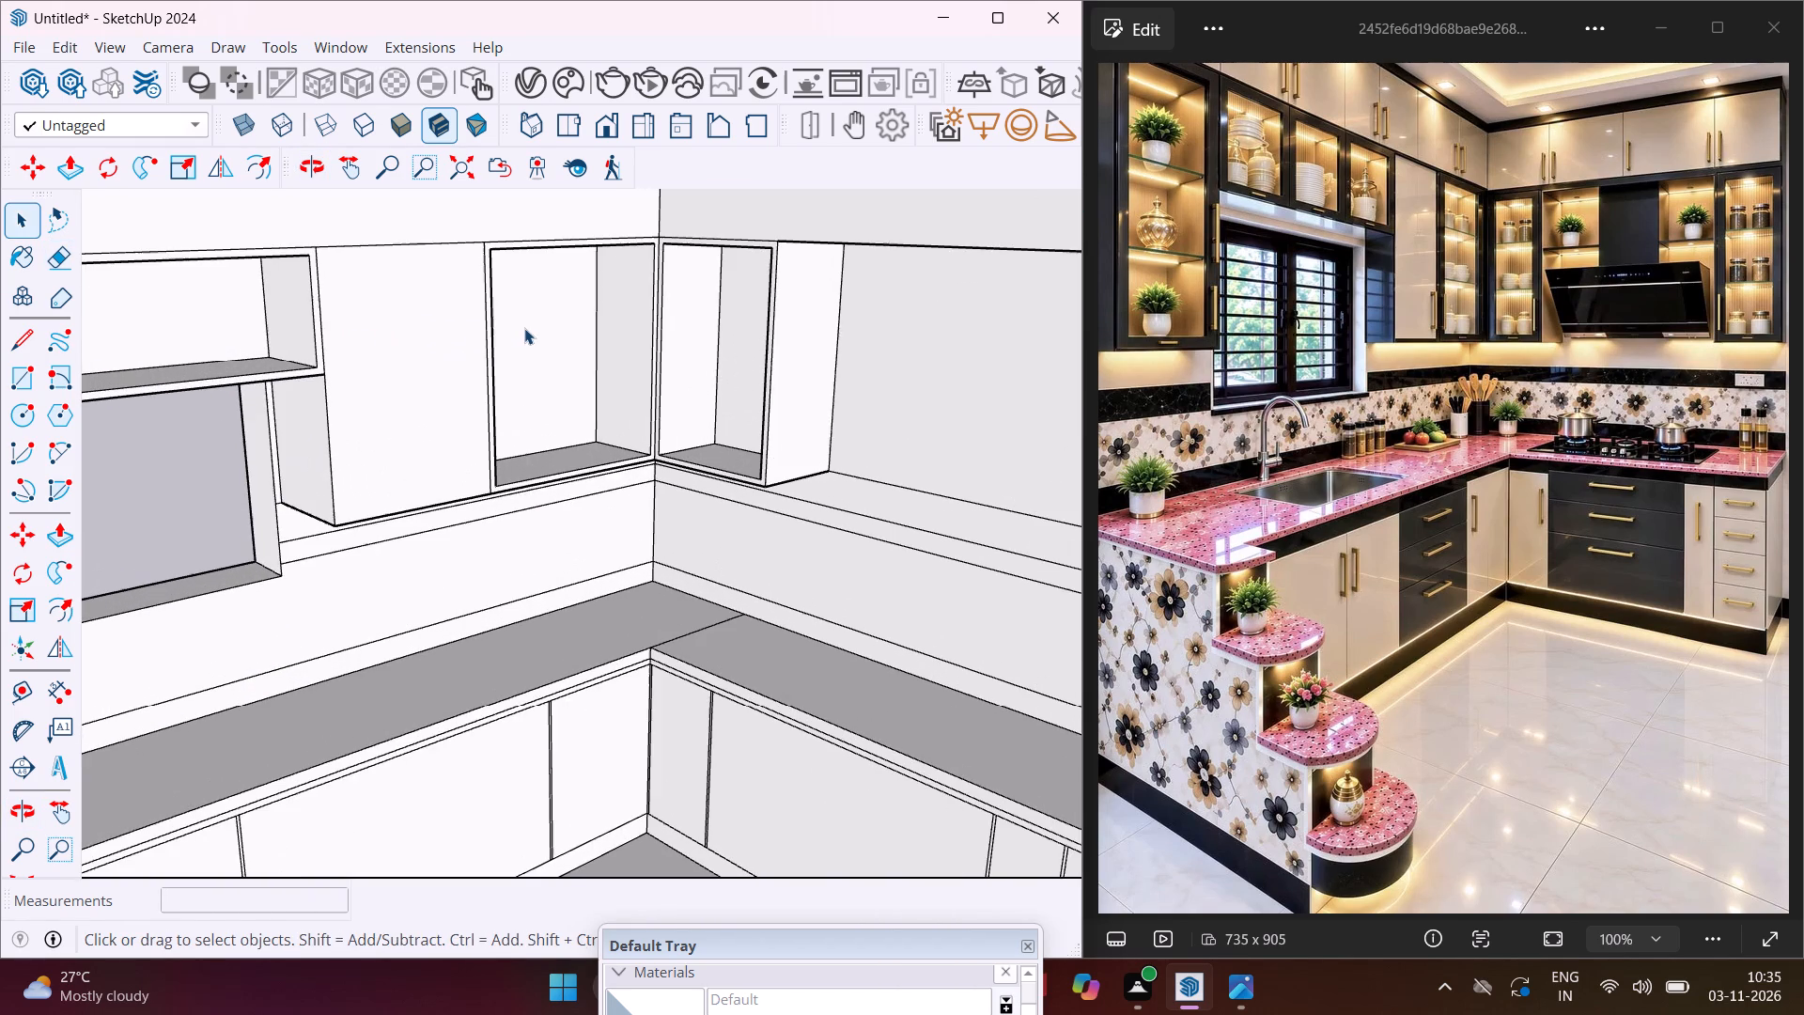
middle_click_drag(524, 328, 412, 314)
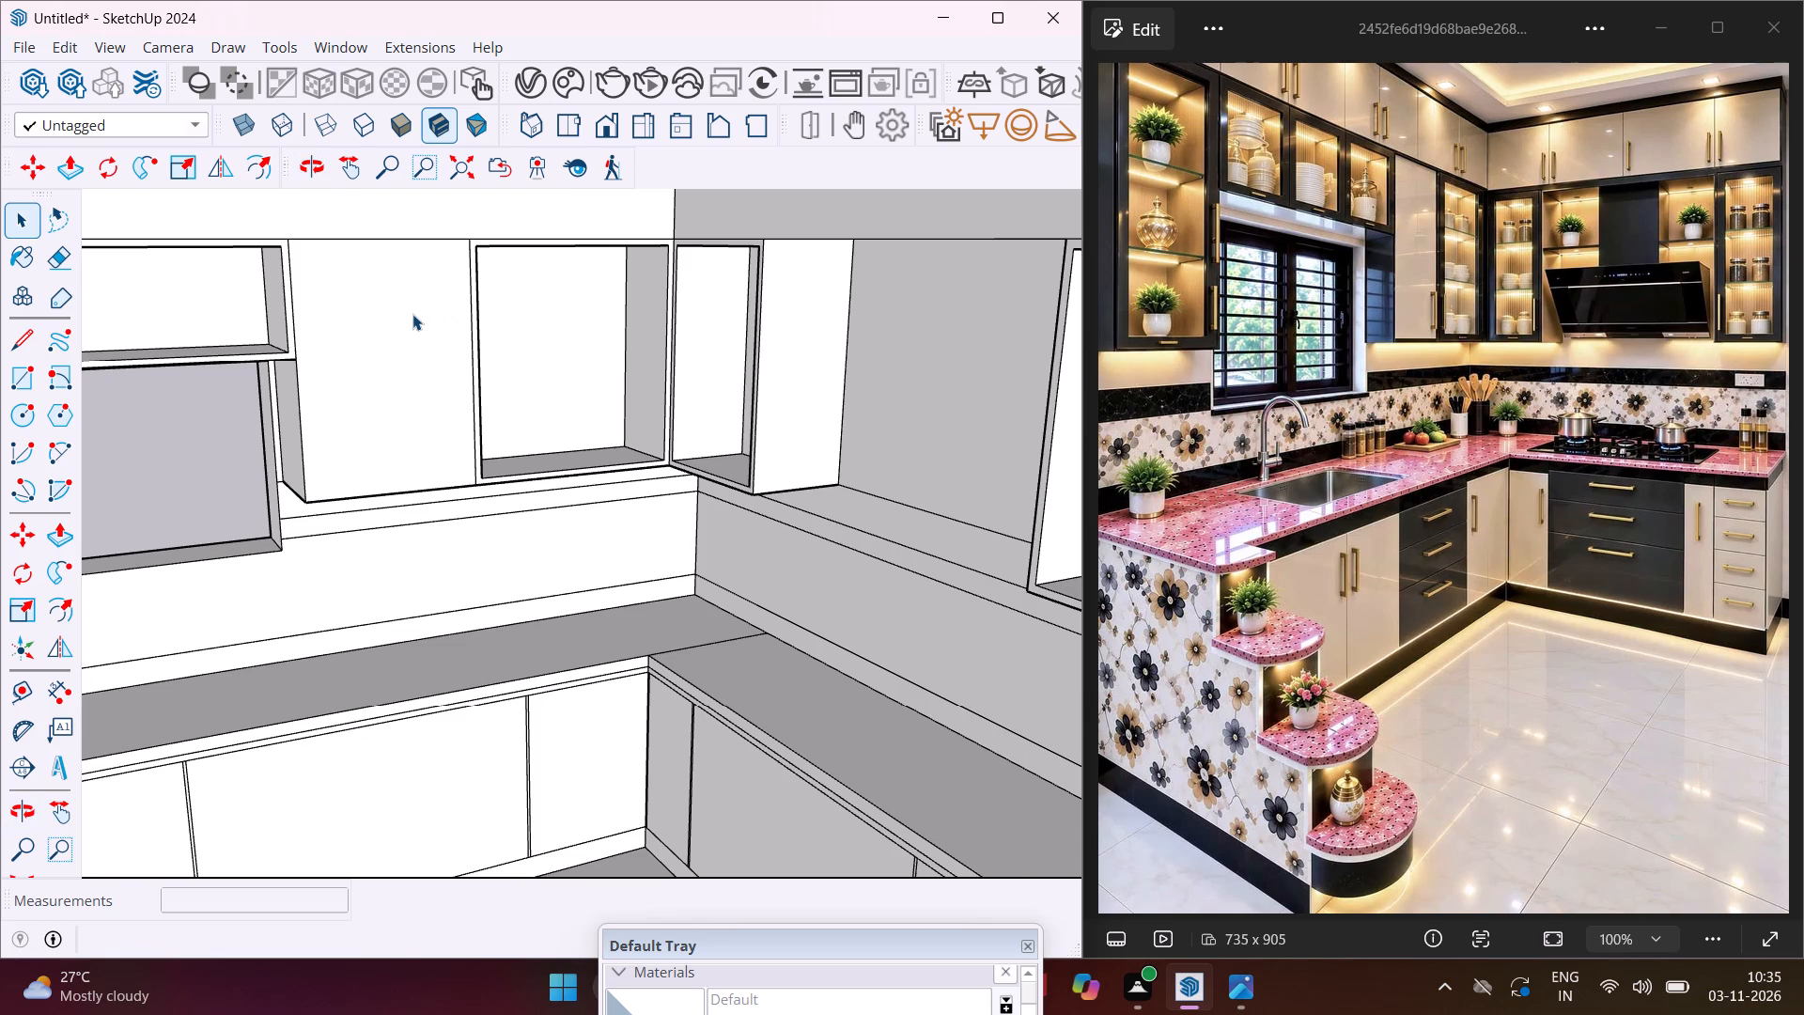
left_click(12, 383)
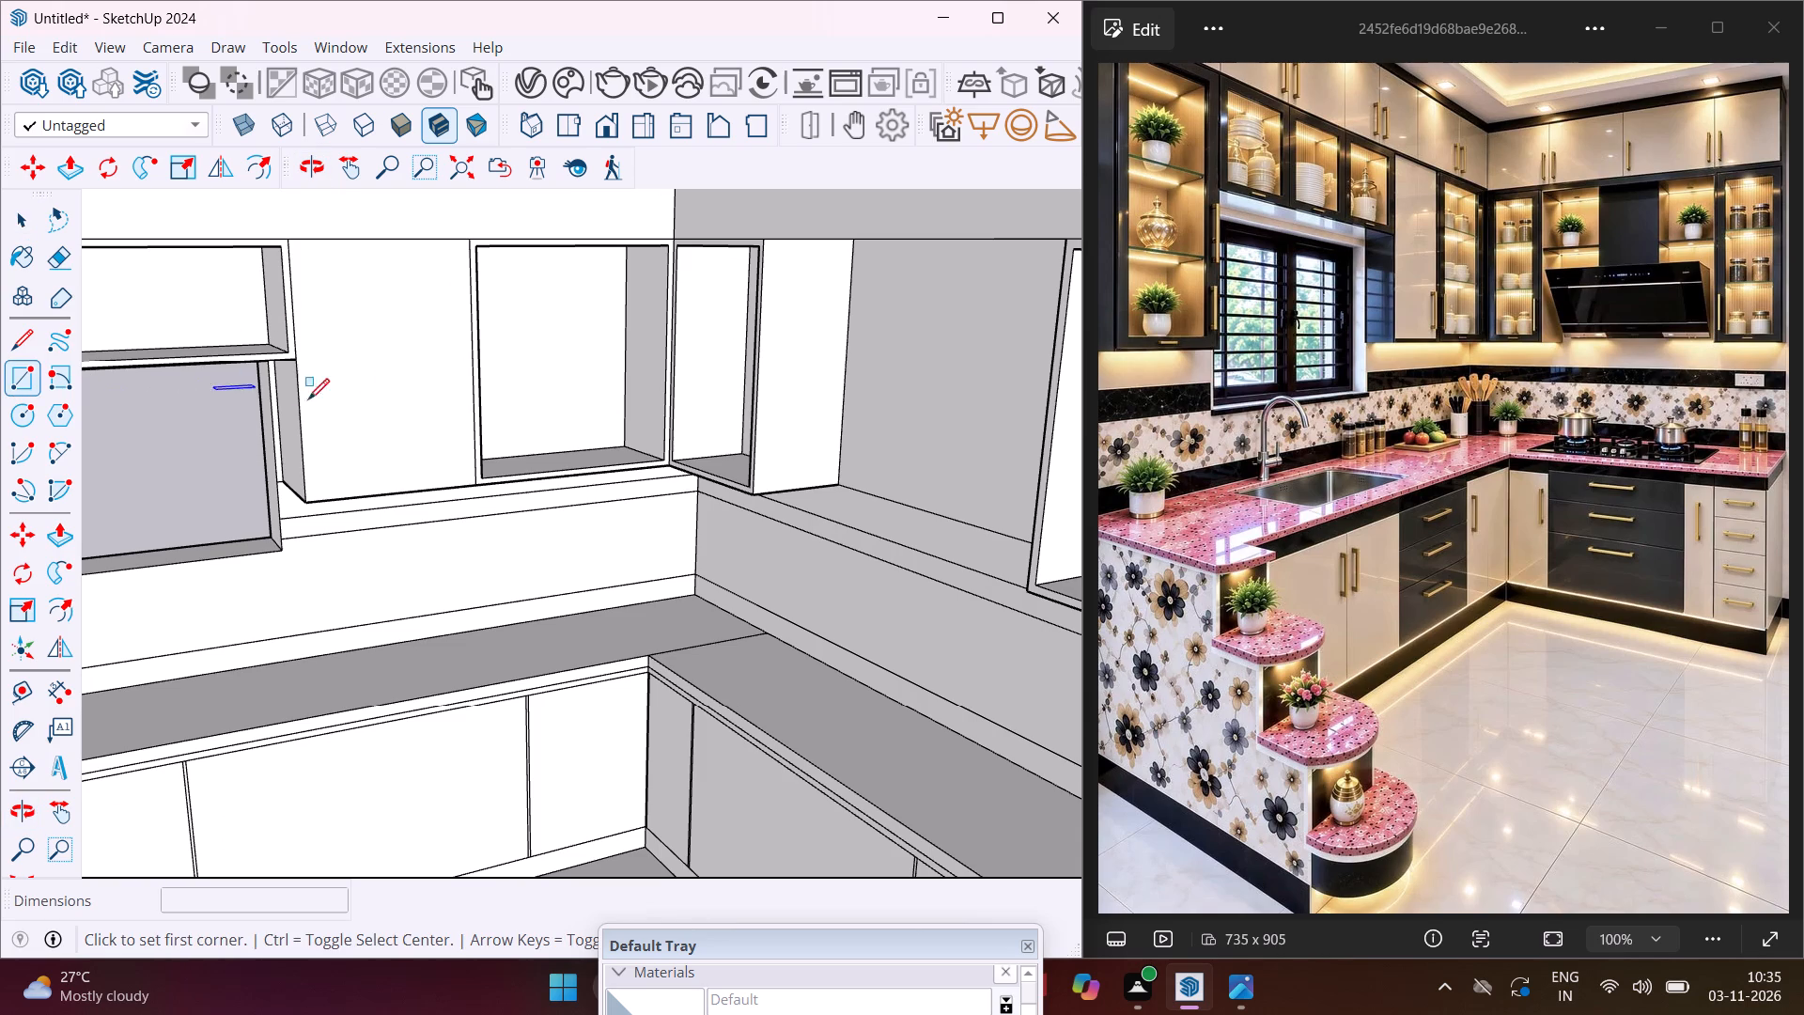
scroll(587, 320, "up", 4)
middle_click_drag(587, 320, 565, 266)
scroll(594, 280, "up", 4)
middle_click_drag(594, 280, 522, 302)
scroll(522, 302, "down", 2)
scroll(375, 311, "up", 2)
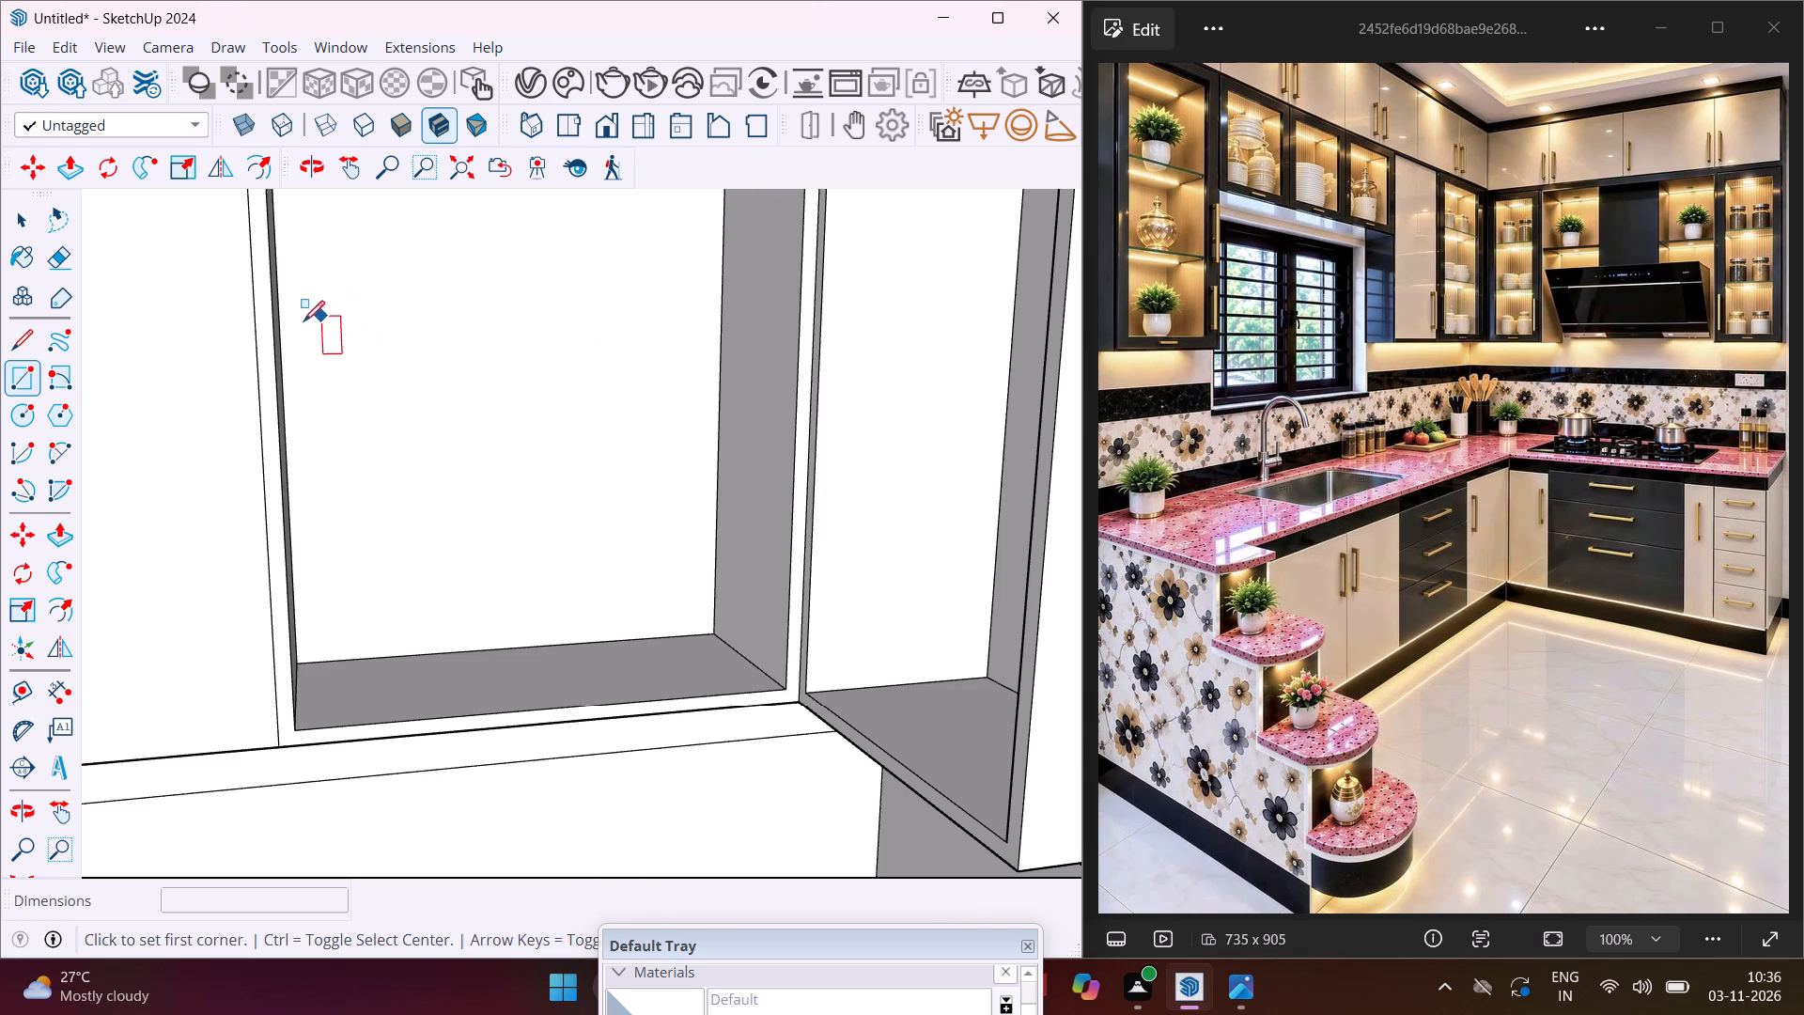
left_click(285, 326)
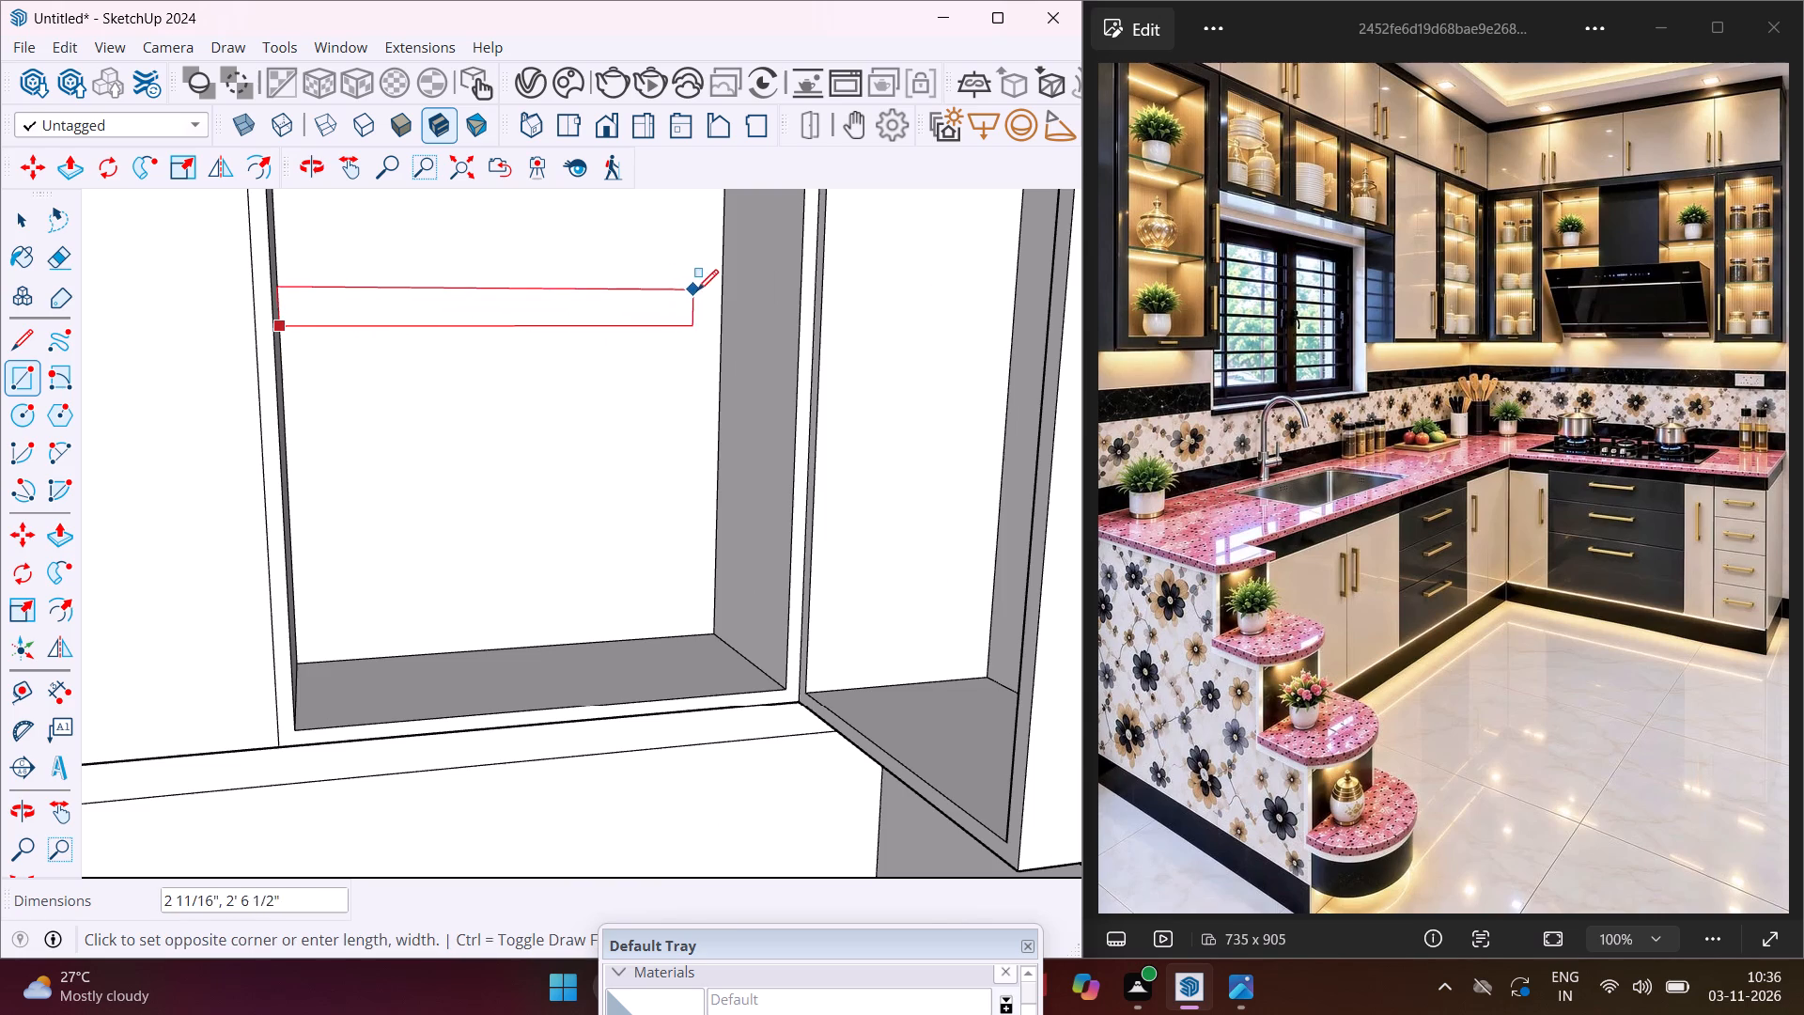
scroll(721, 299, "down", 2)
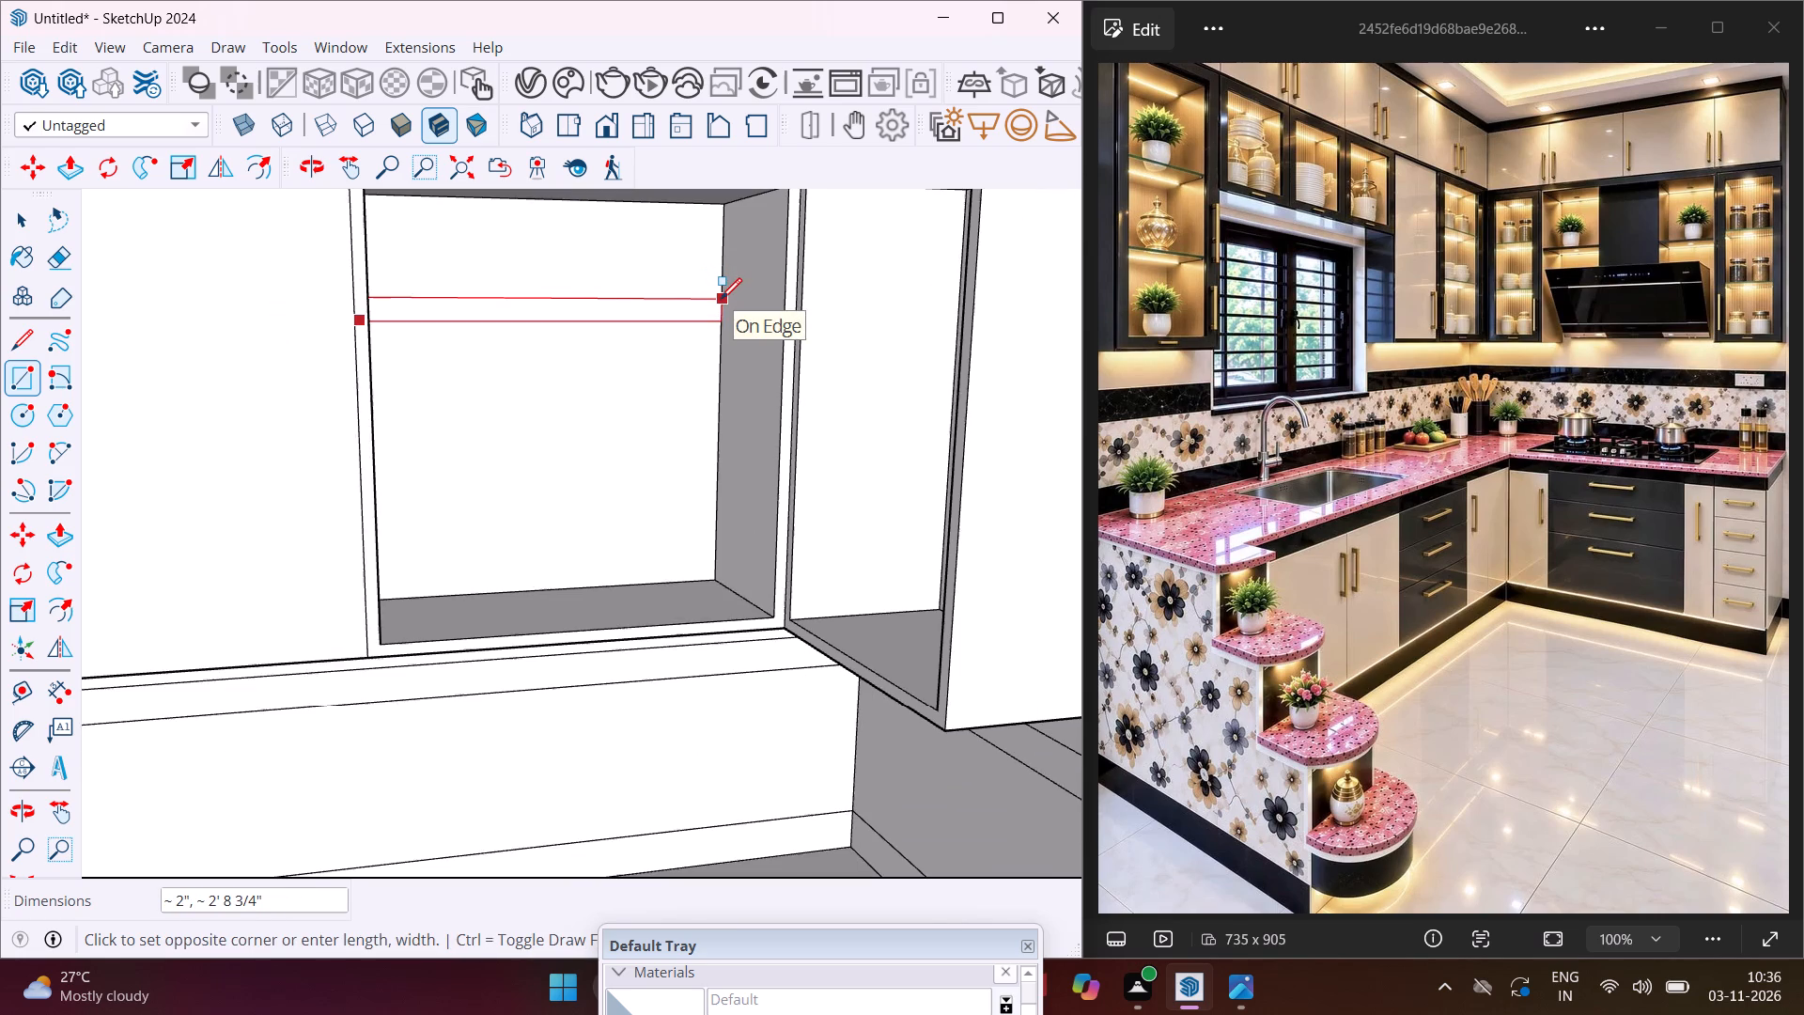
scroll(721, 299, "down", 1)
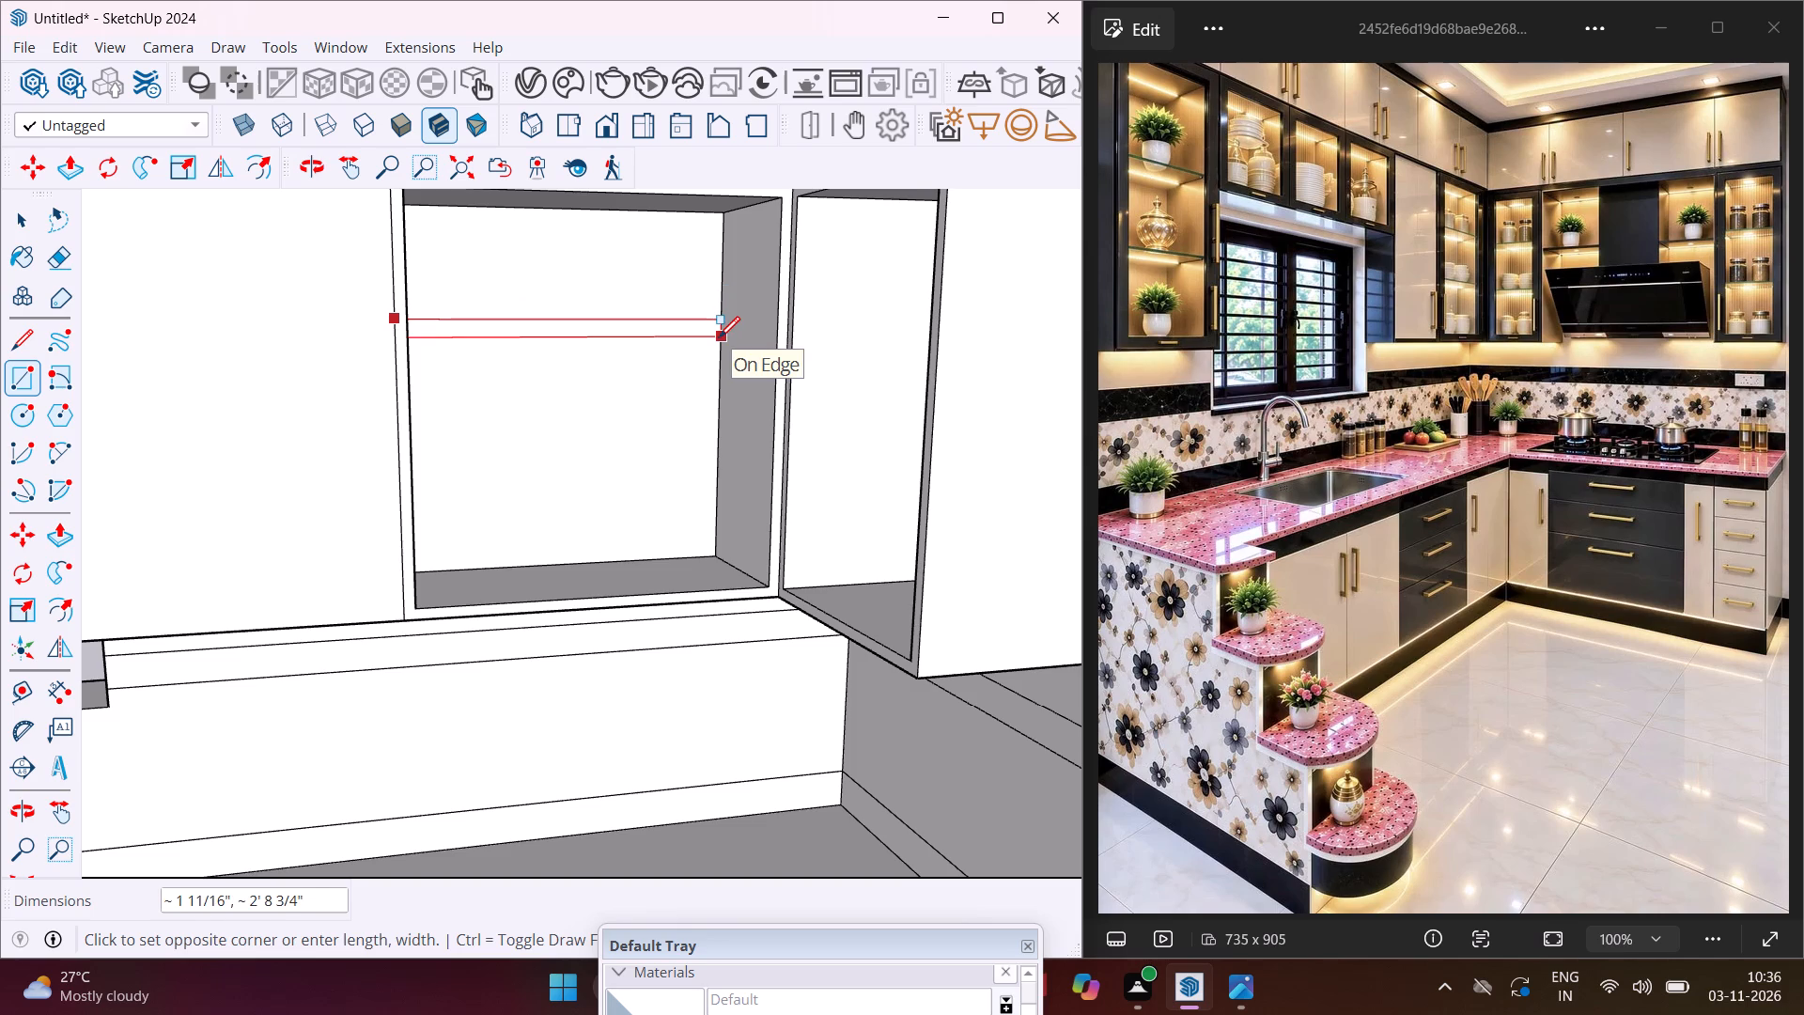
scroll(719, 337, "up", 9)
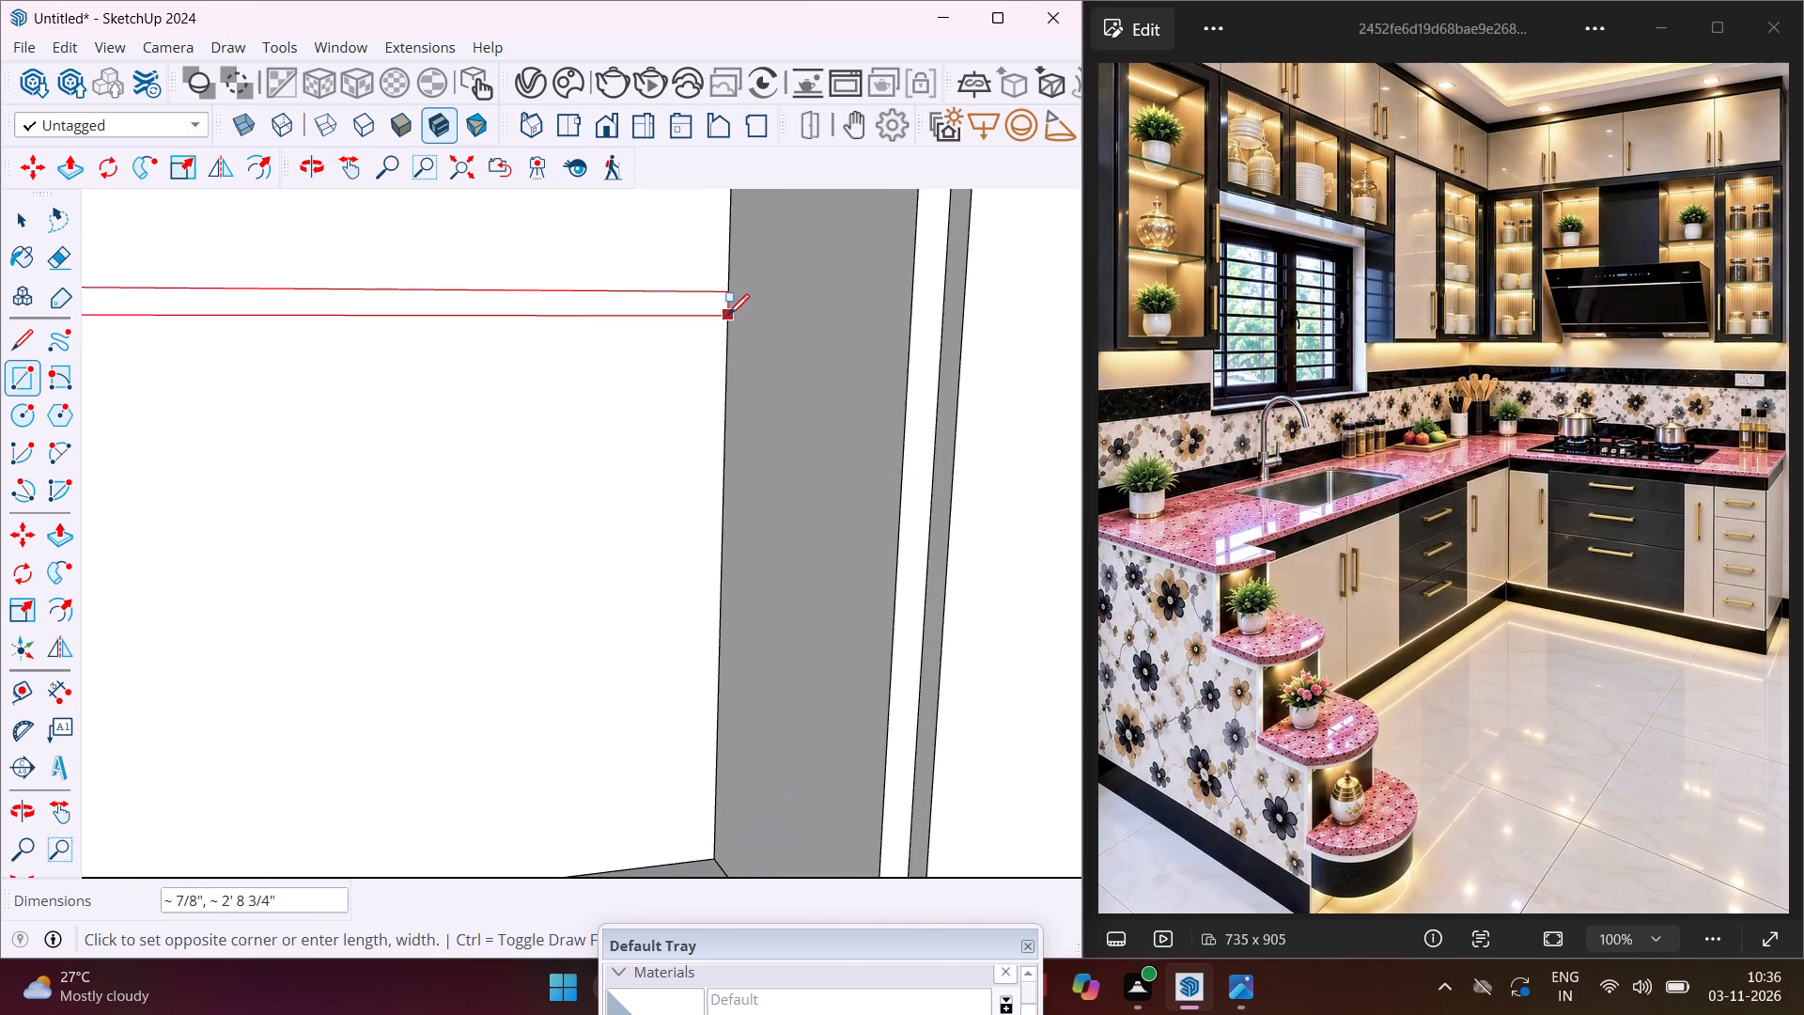
left_click(728, 315)
key("Escape")
key("space")
Move the shelf strip straight down the corner cabinet's back by about 1' 1 3/16".
scroll(669, 335, "down", 7)
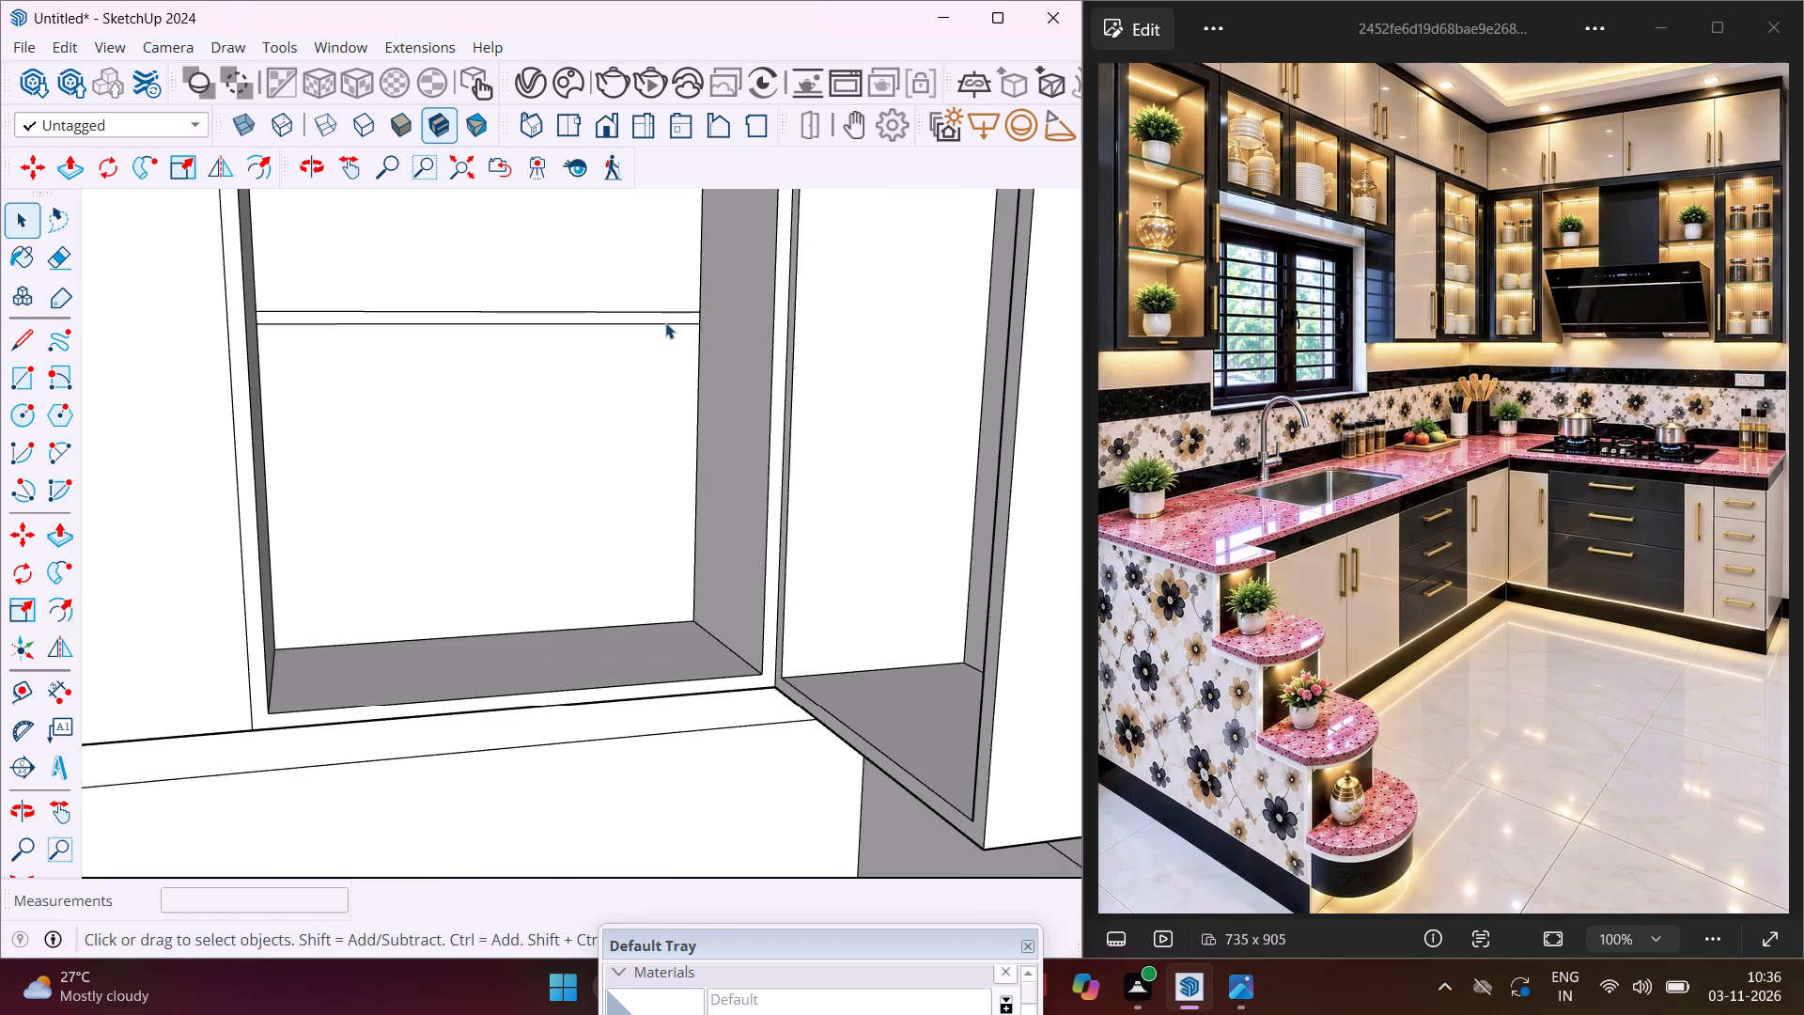
left_click(665, 319)
key("m")
left_click(665, 319)
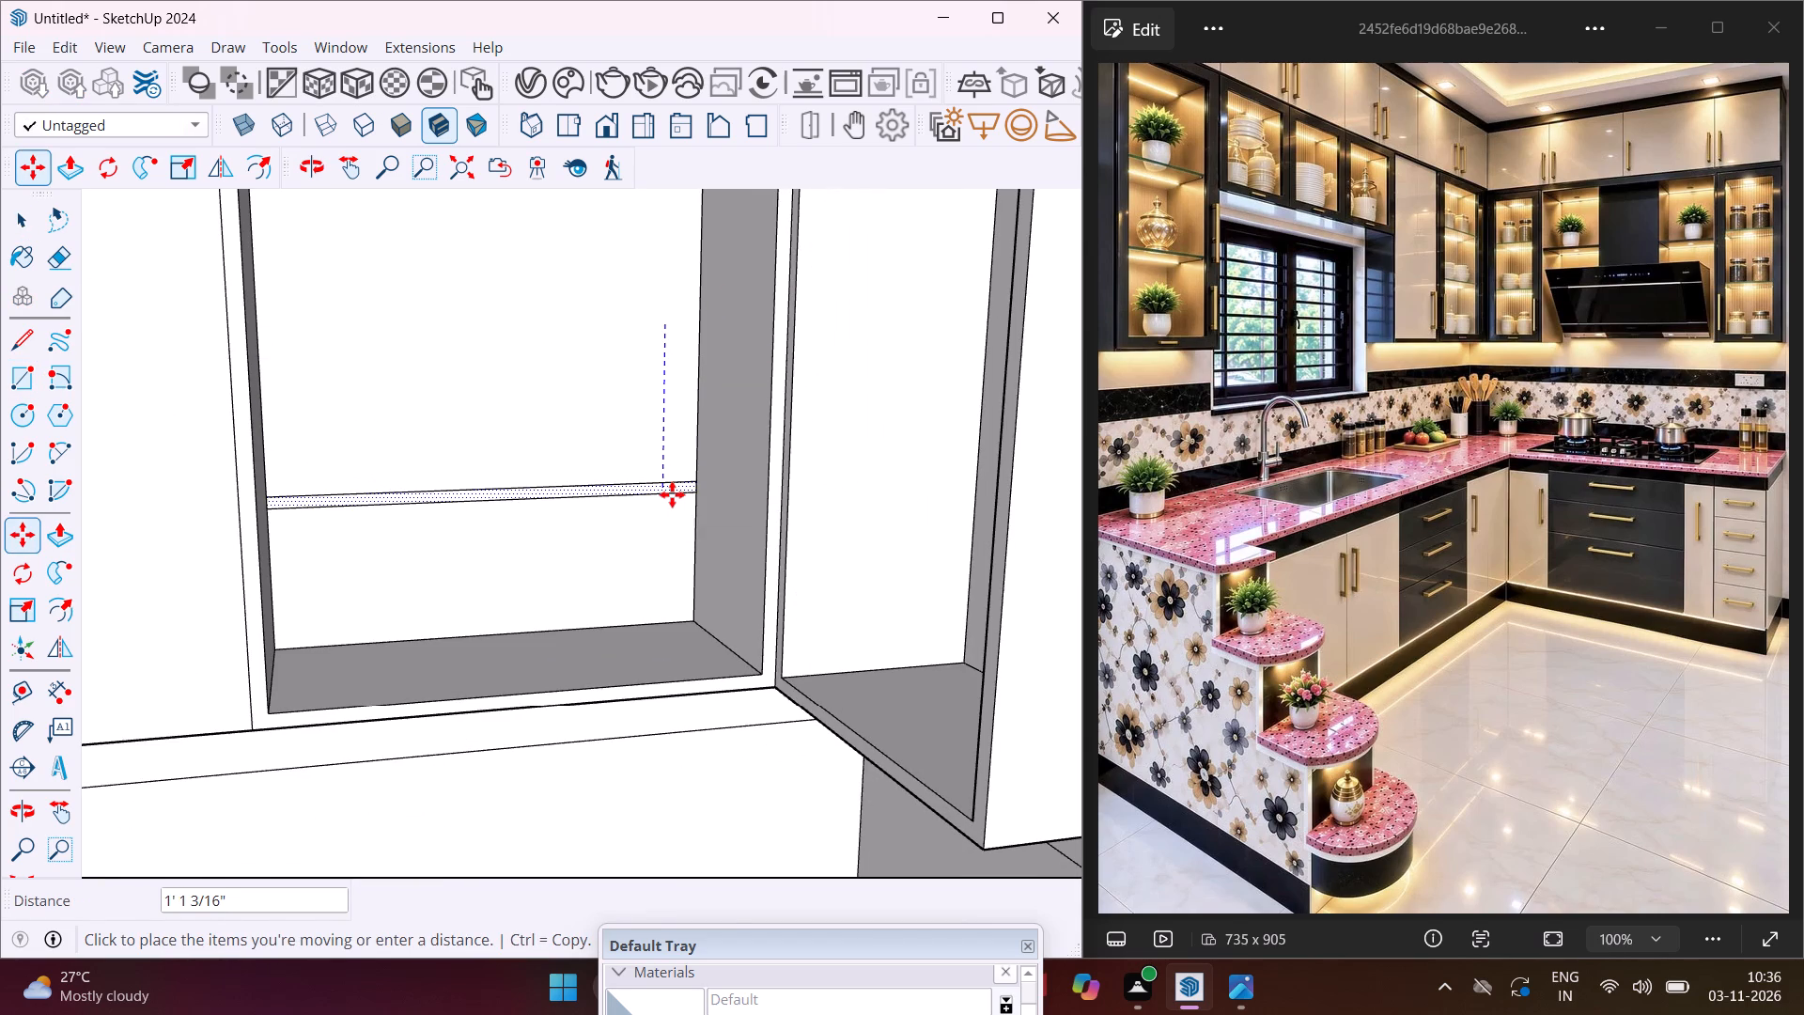
left_click(672, 494)
Copy the shelf strip upward by about 11 15/16" on the same cabinet back to add a second shelf outline.
scroll(488, 528, "down", 2)
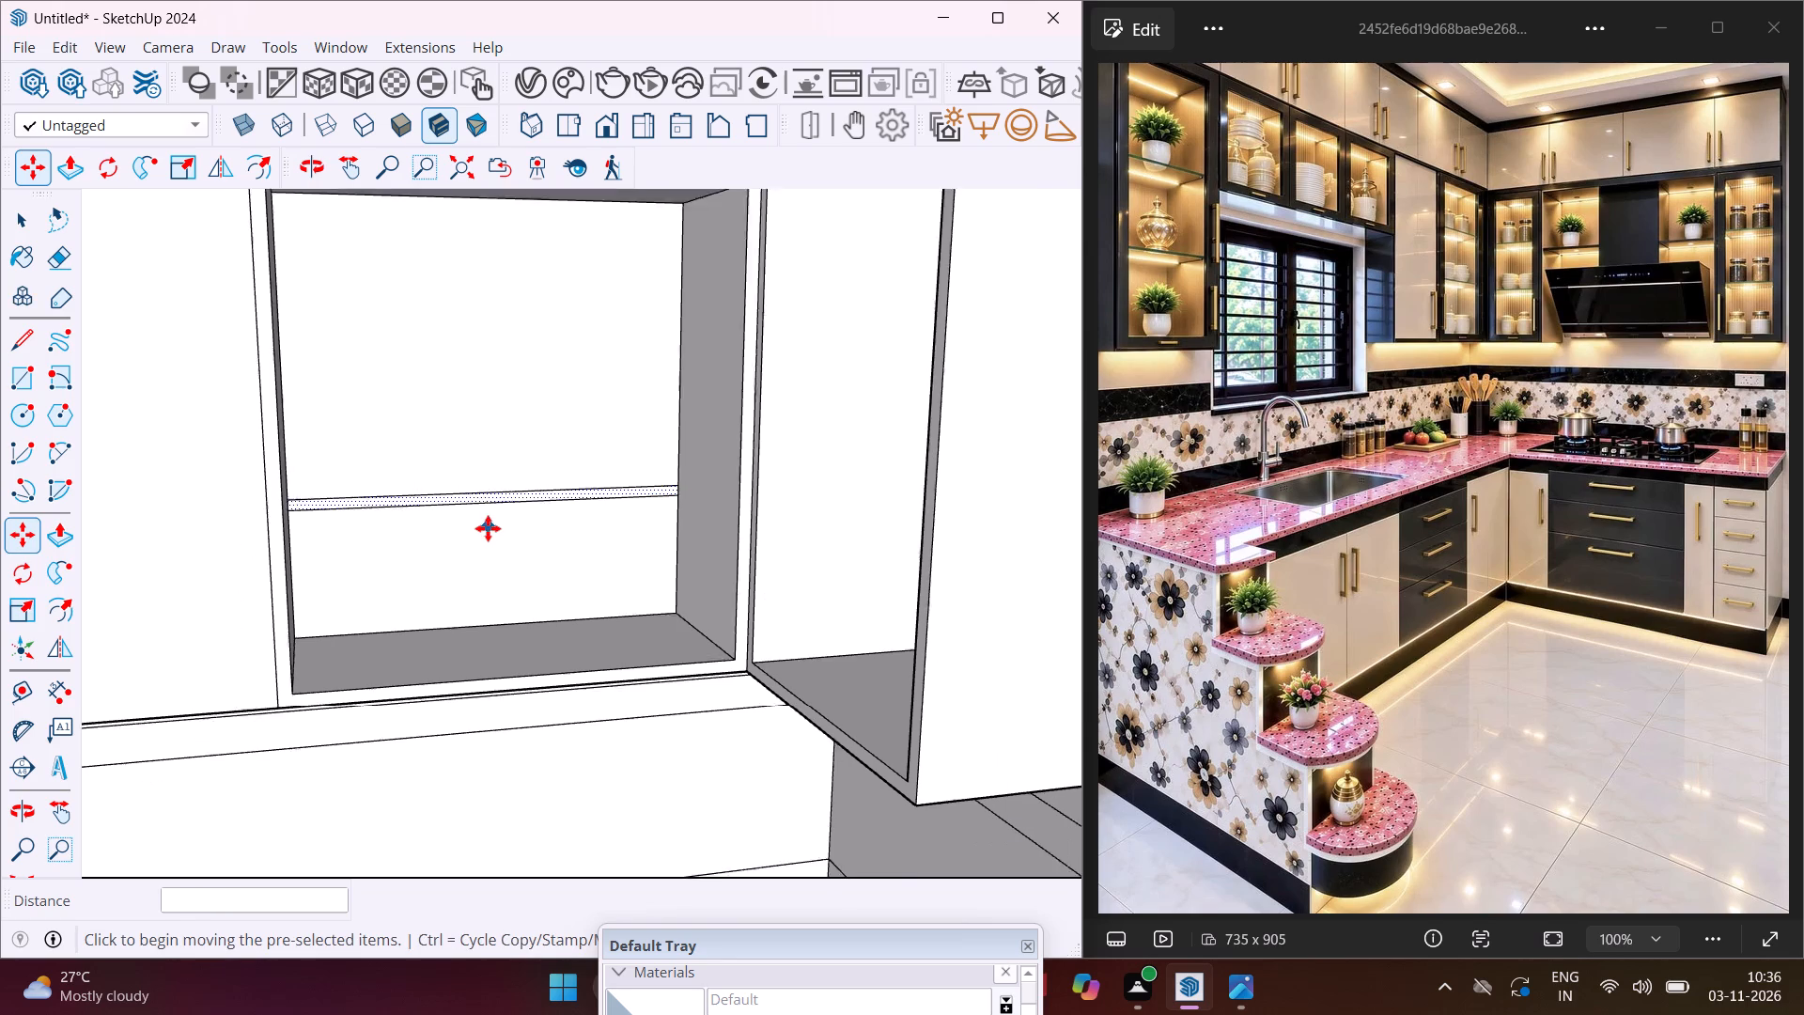
scroll(486, 527, "up", 4)
left_click(468, 499)
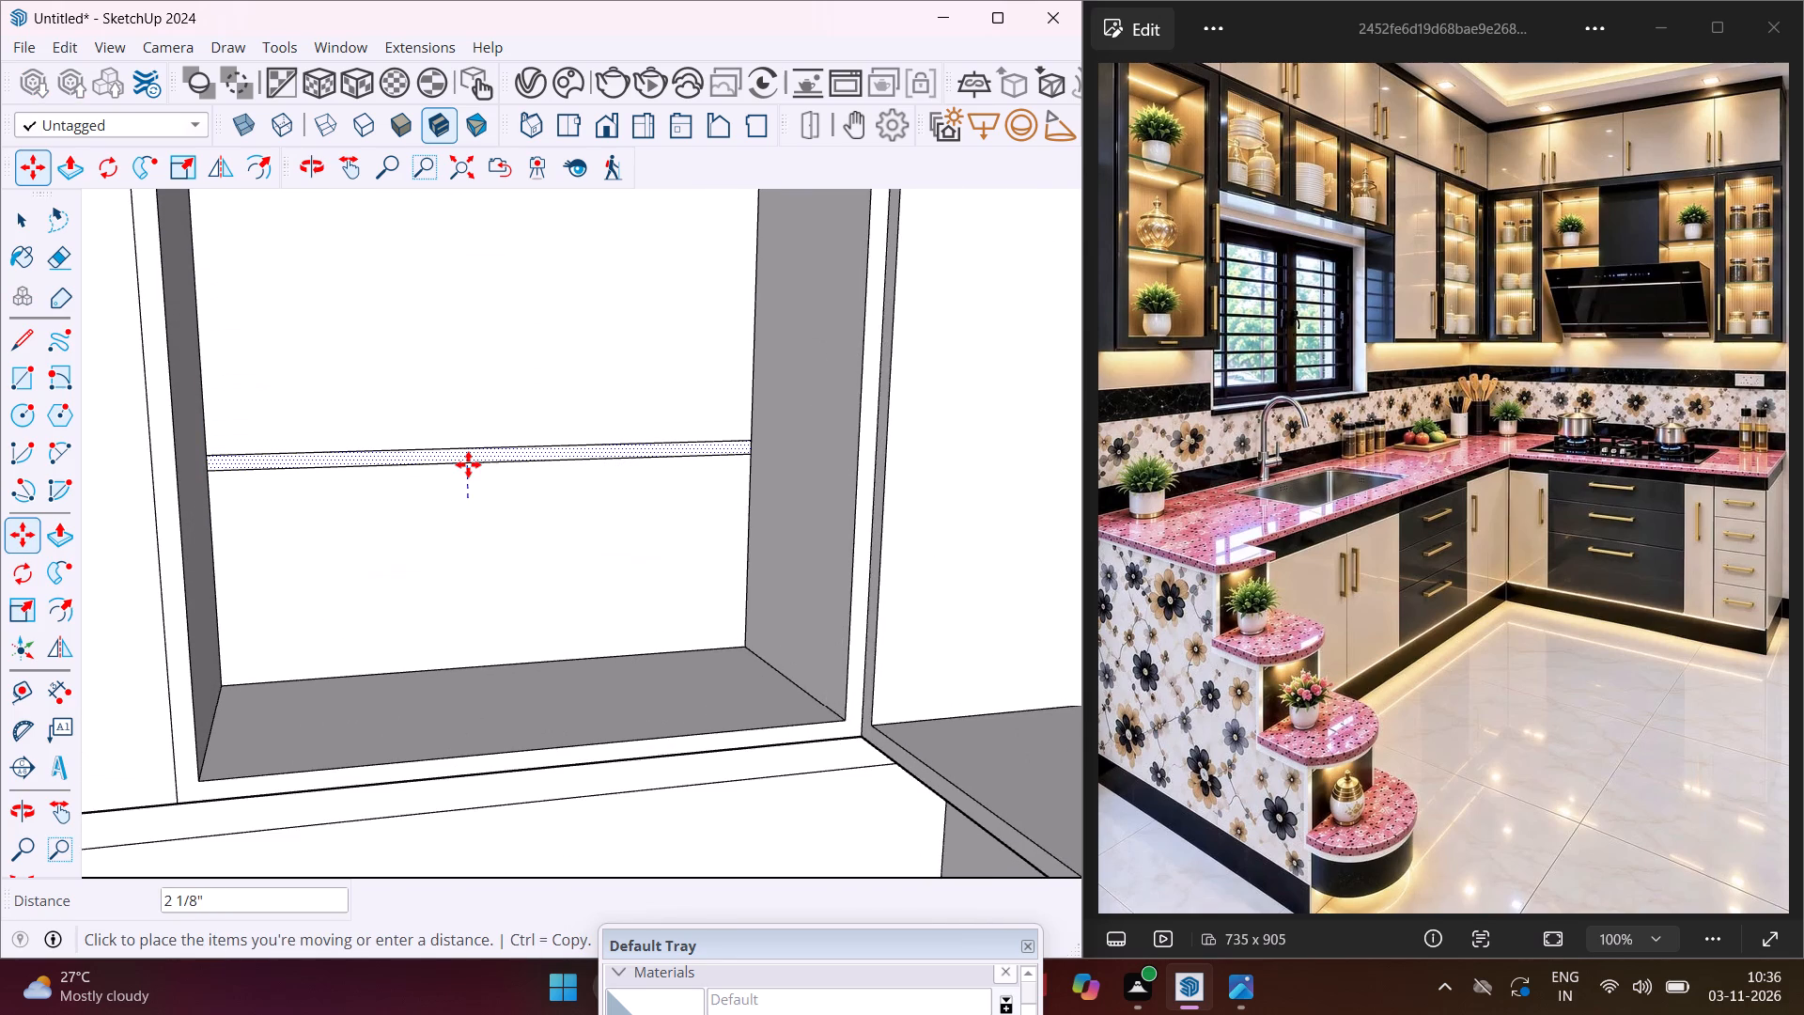
scroll(462, 429, "down", 7)
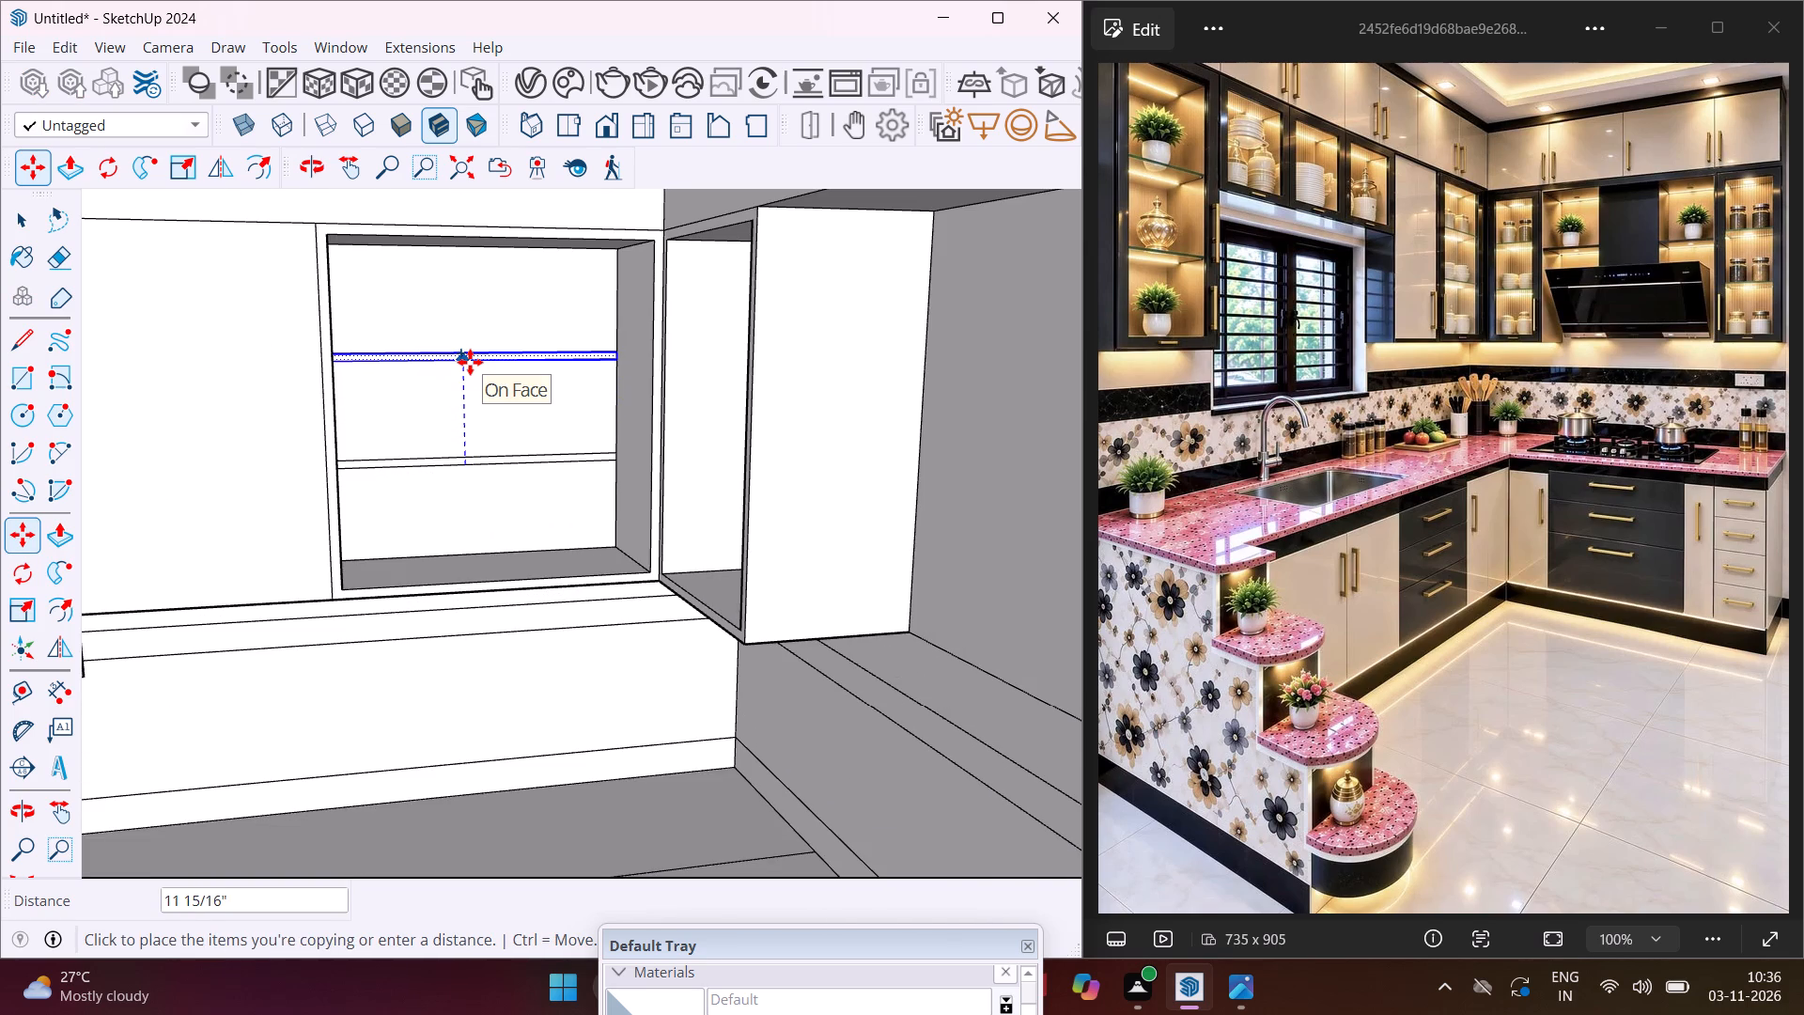
left_click(470, 362)
key("Escape")
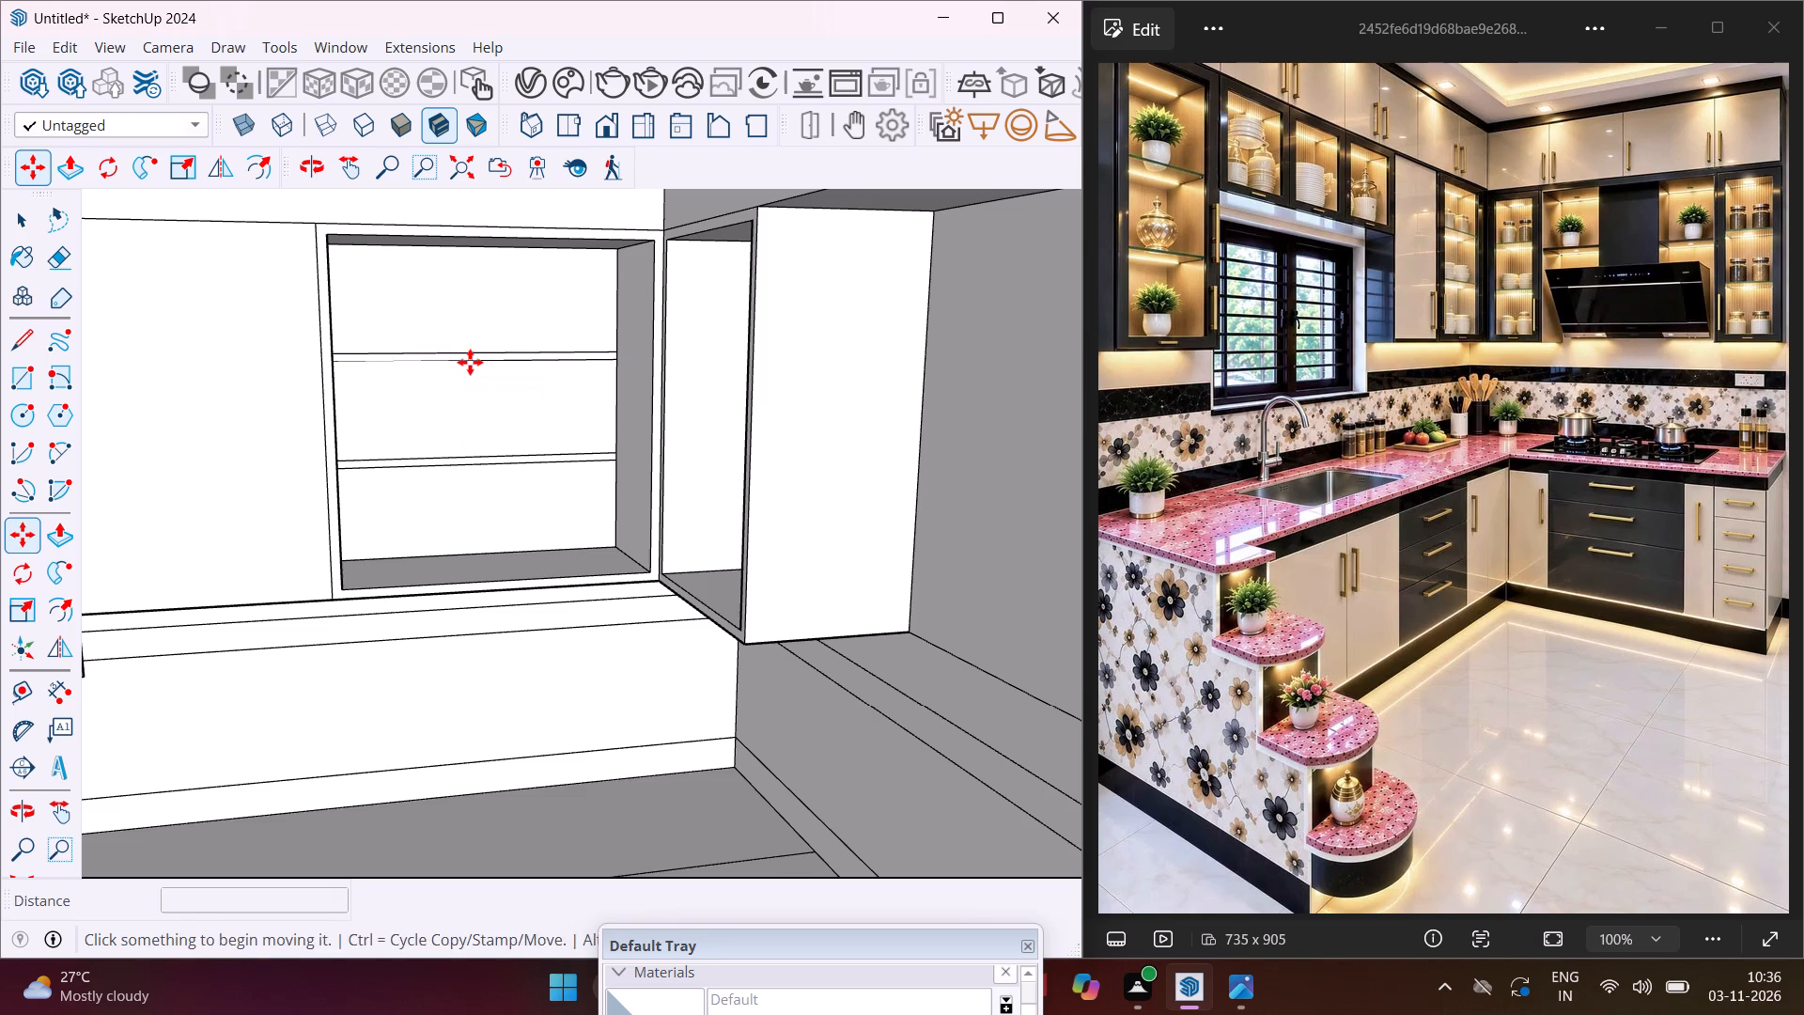
key("space")
middle_click_drag(455, 391, 659, 394)
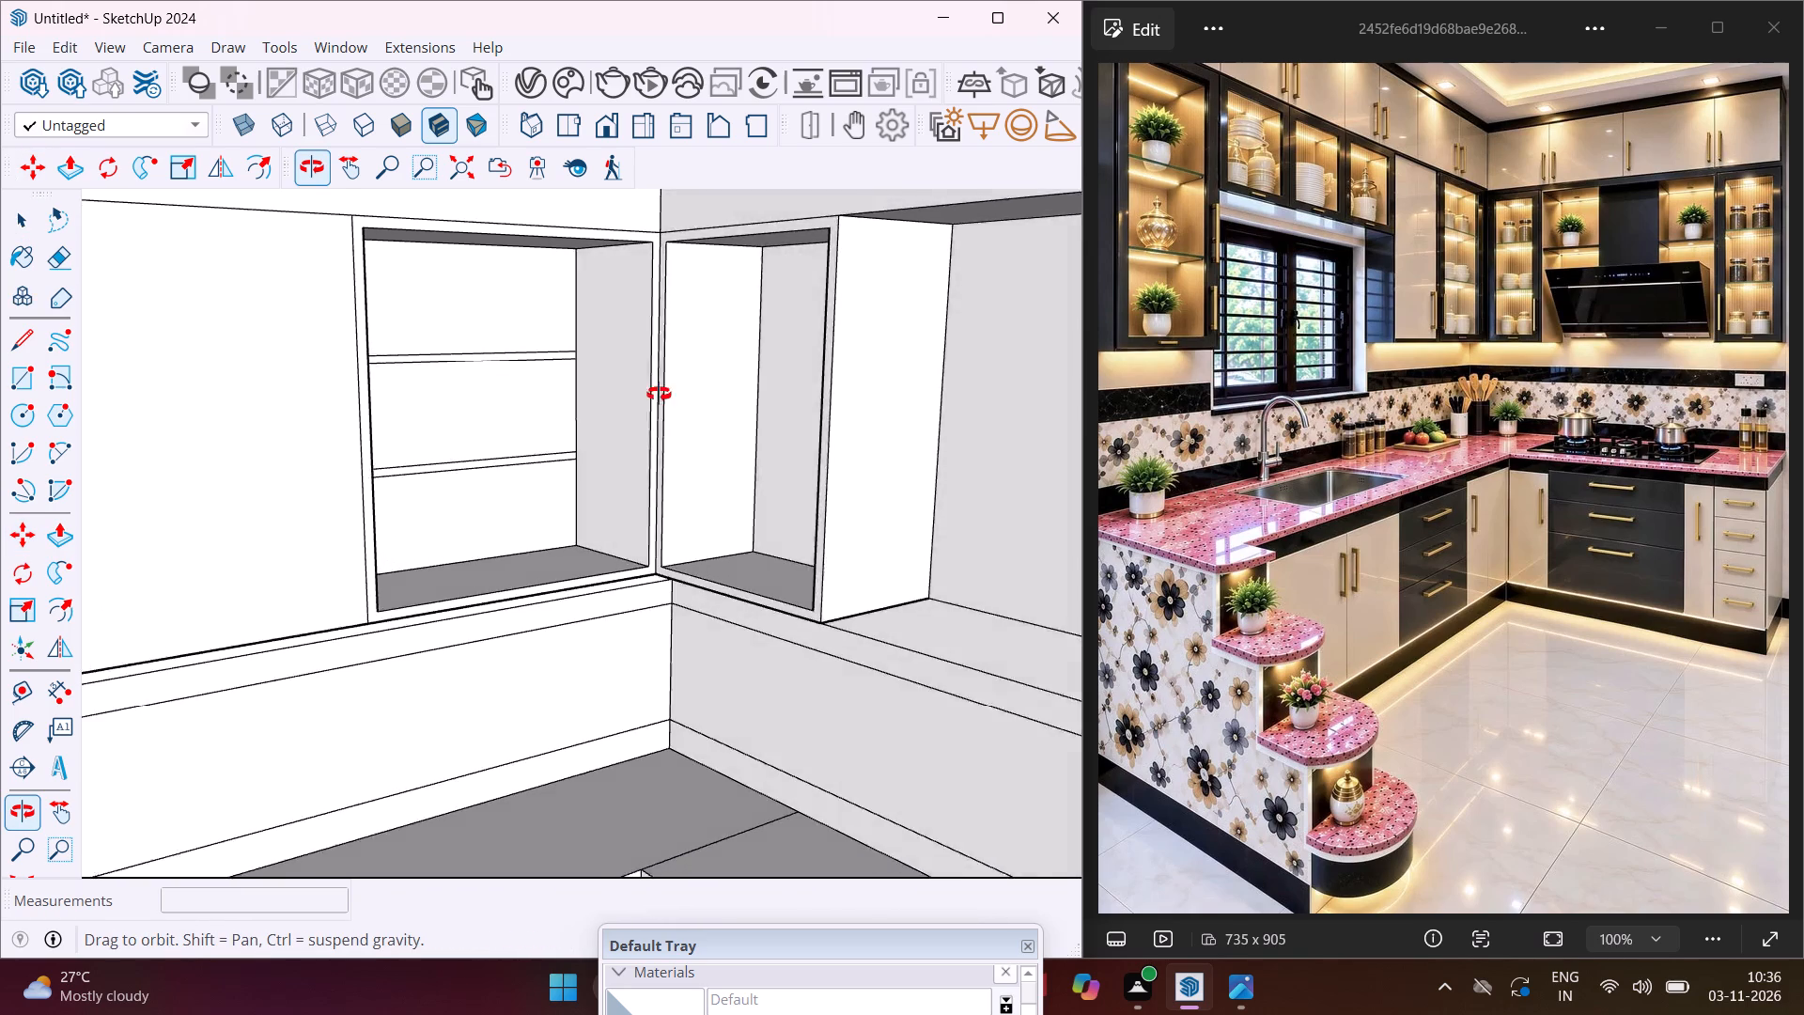
Draw a thin shelf rectangle about 1 3/16" high and 1' 10 1/2" wide across the back of the hood wall's corner cabinet.
middle_click_drag(659, 394, 966, 390)
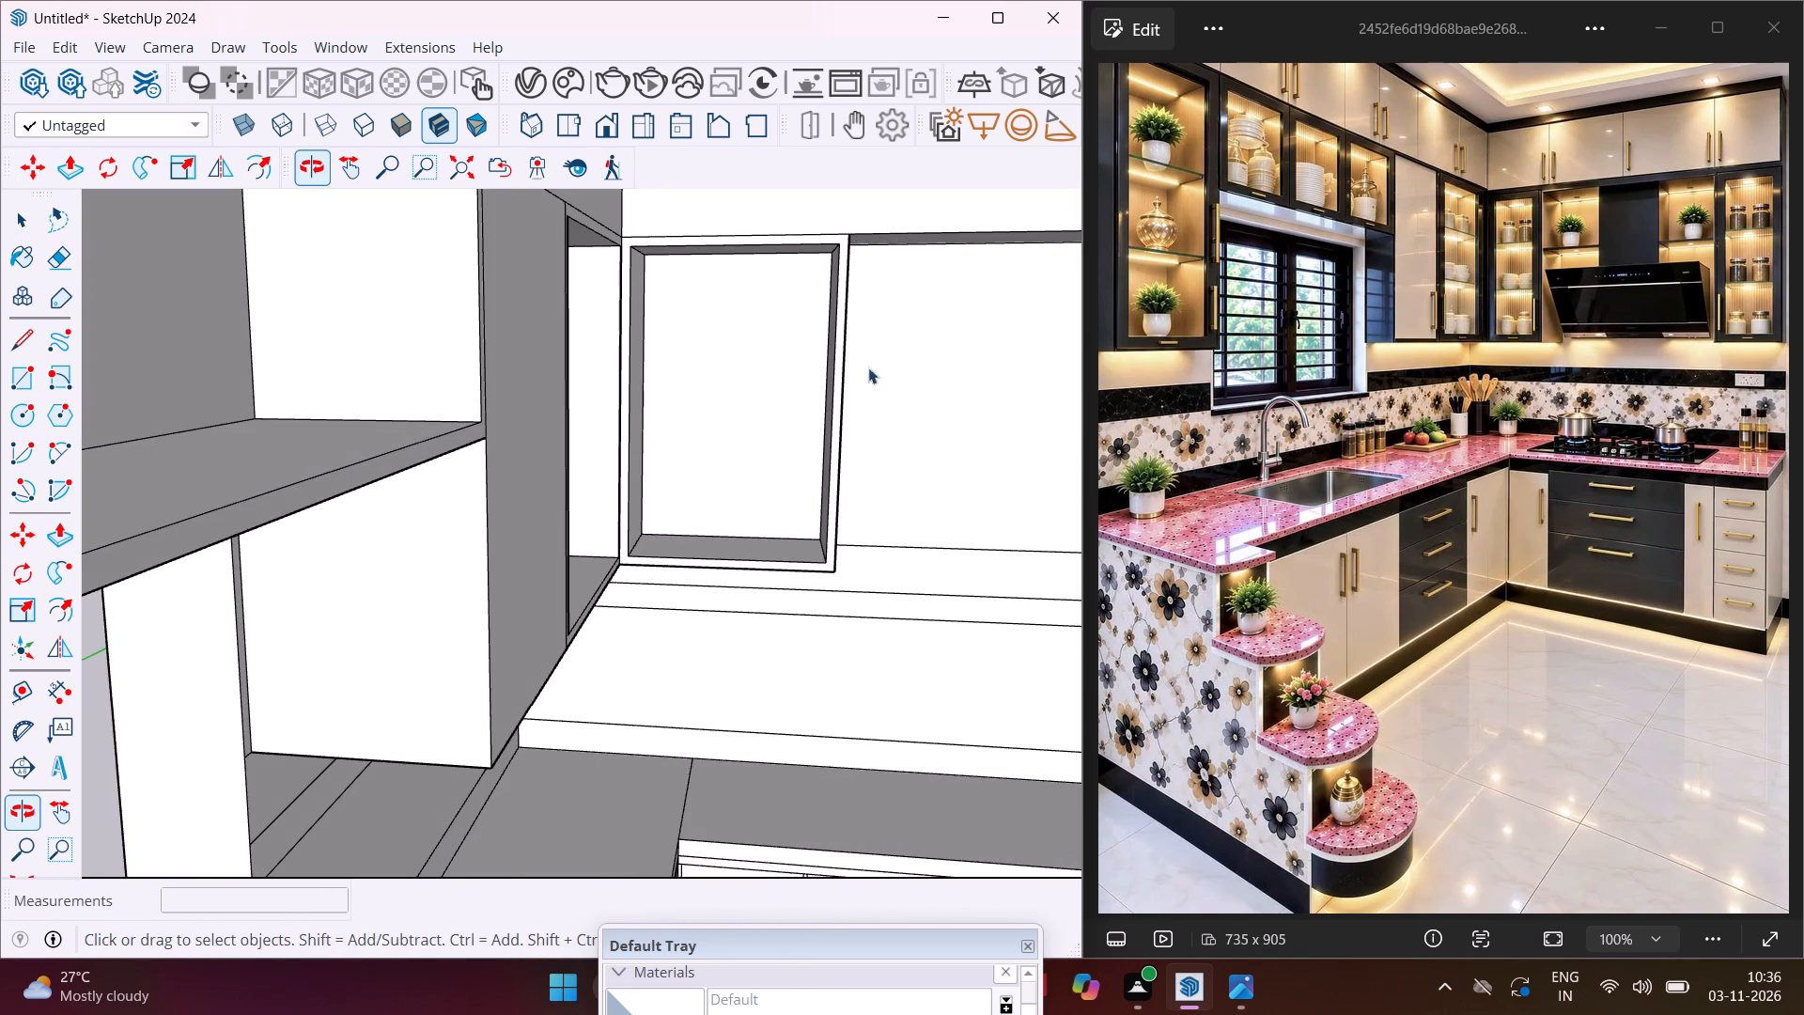
scroll(837, 320, "up", 5)
middle_click_drag(859, 320, 890, 320)
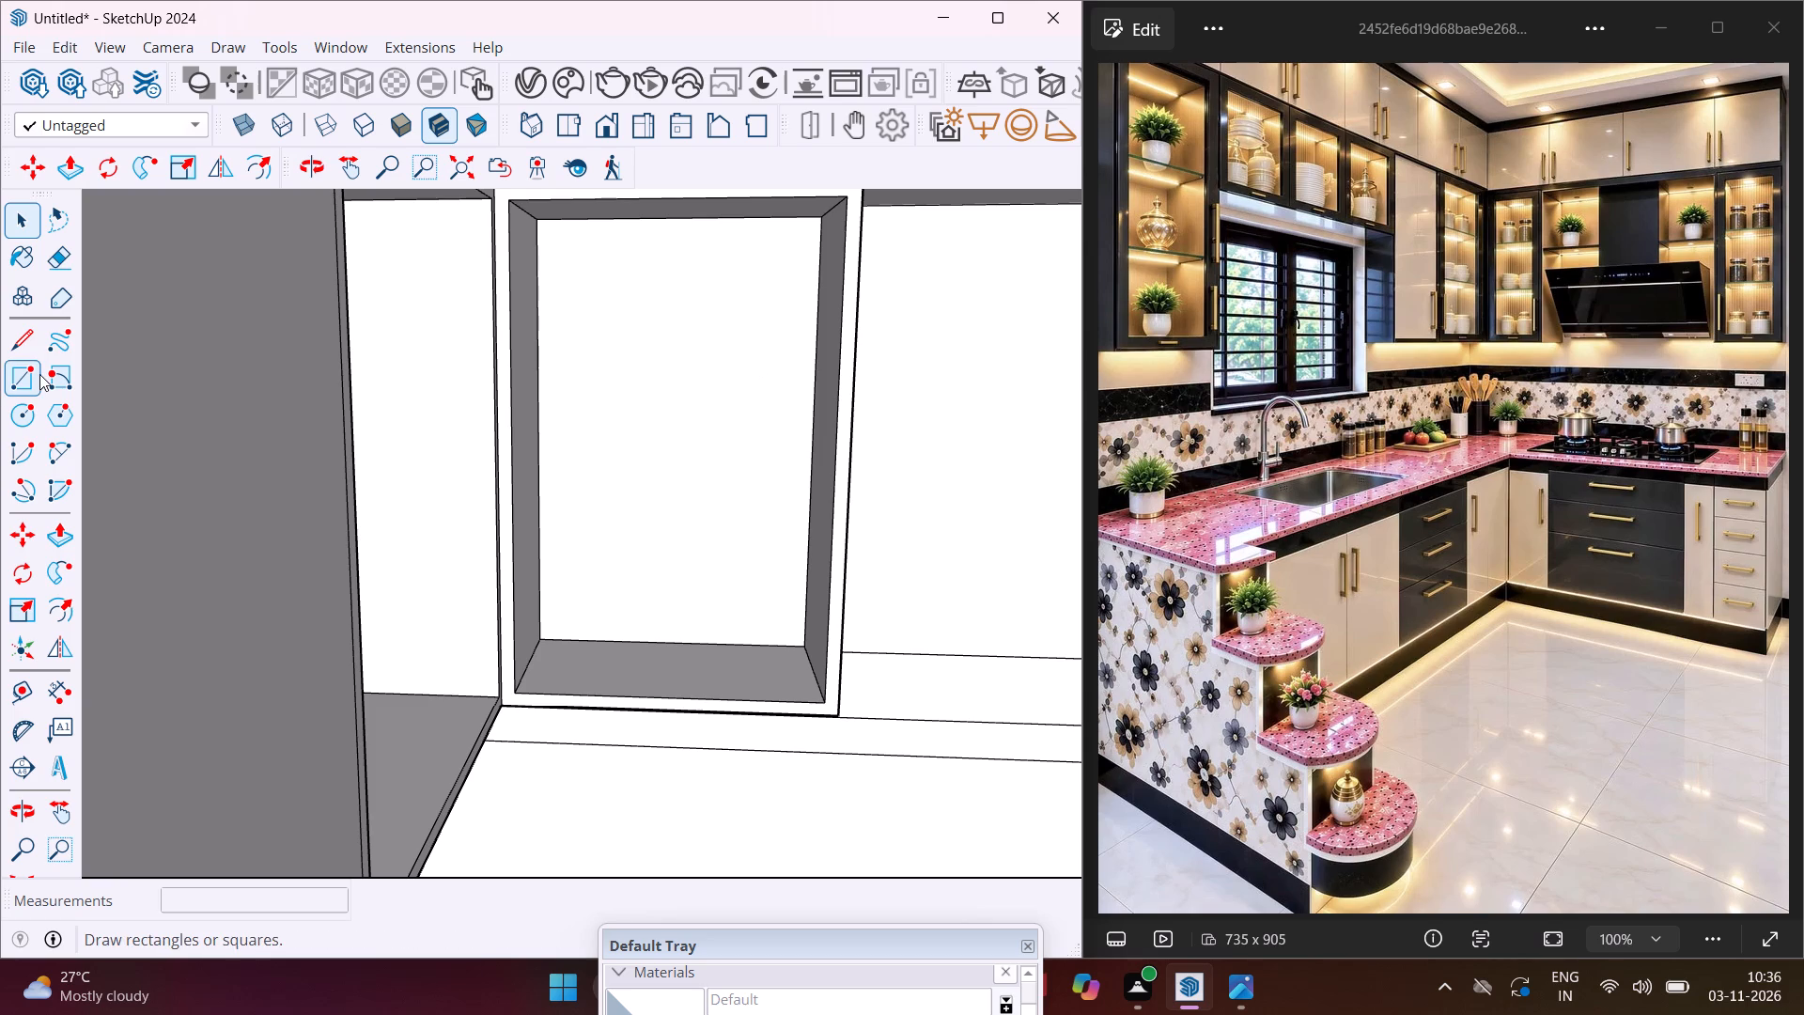
left_click(39, 372)
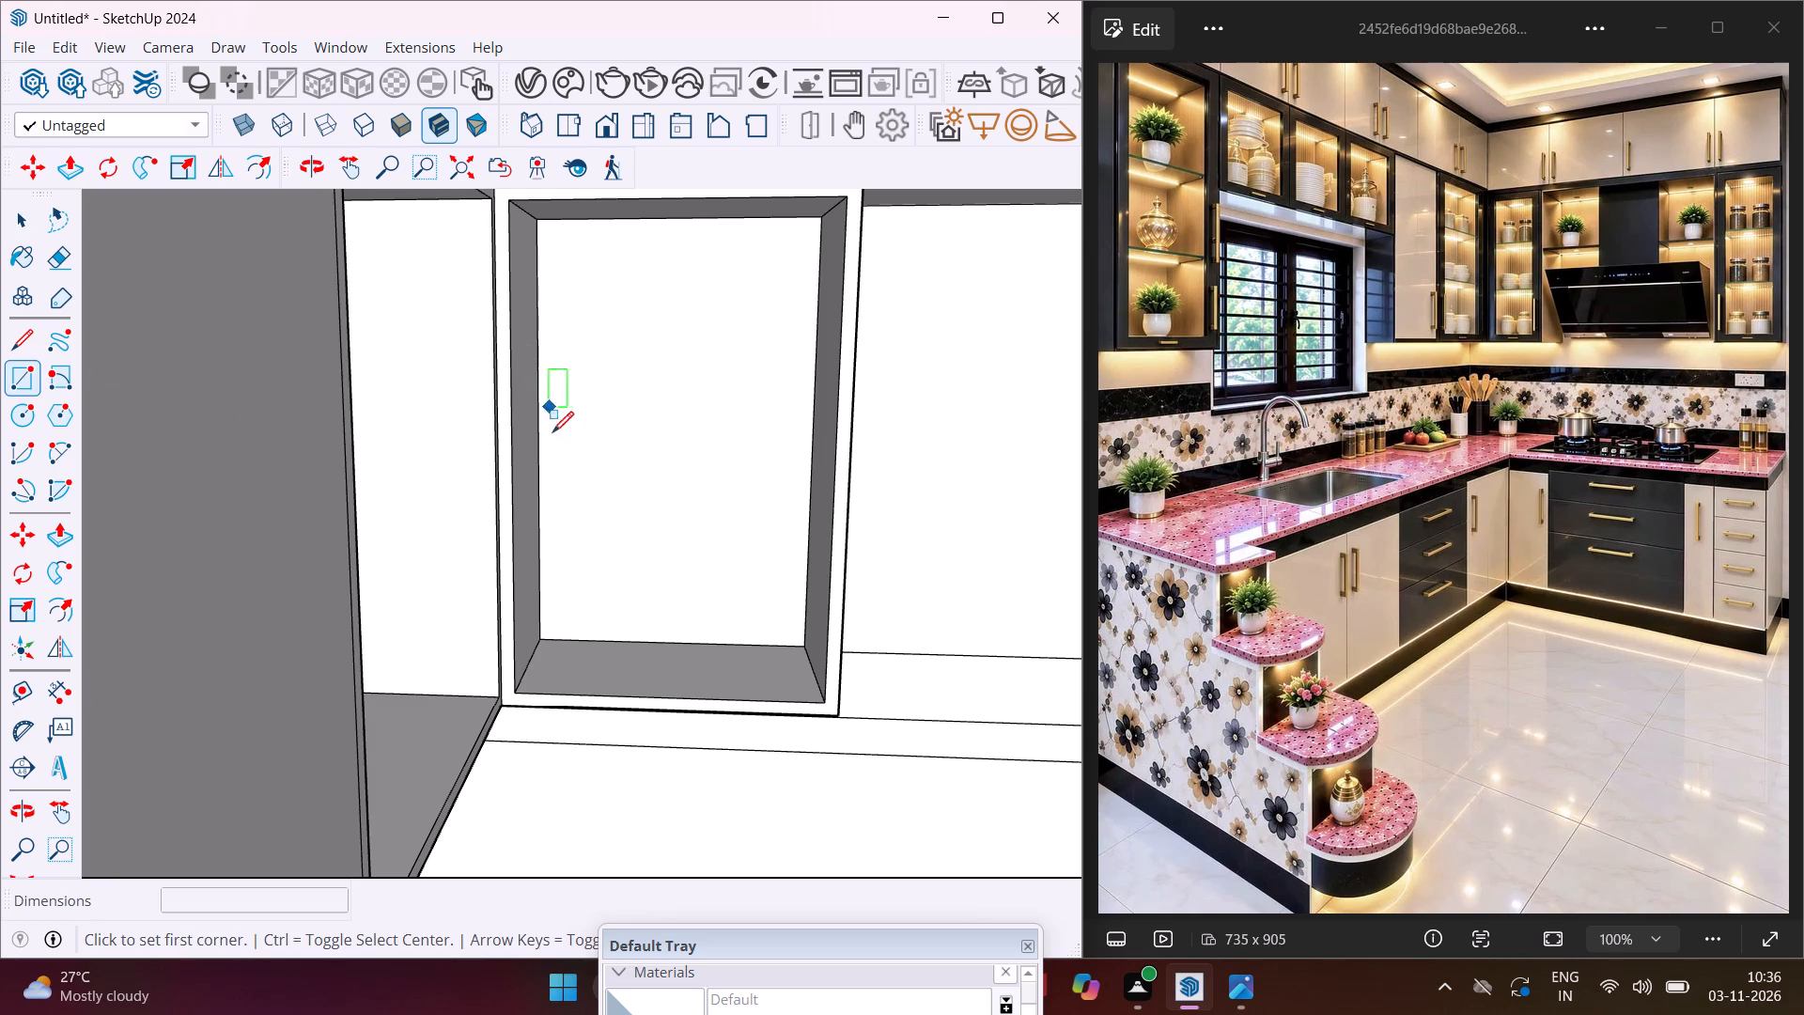
left_click(540, 507)
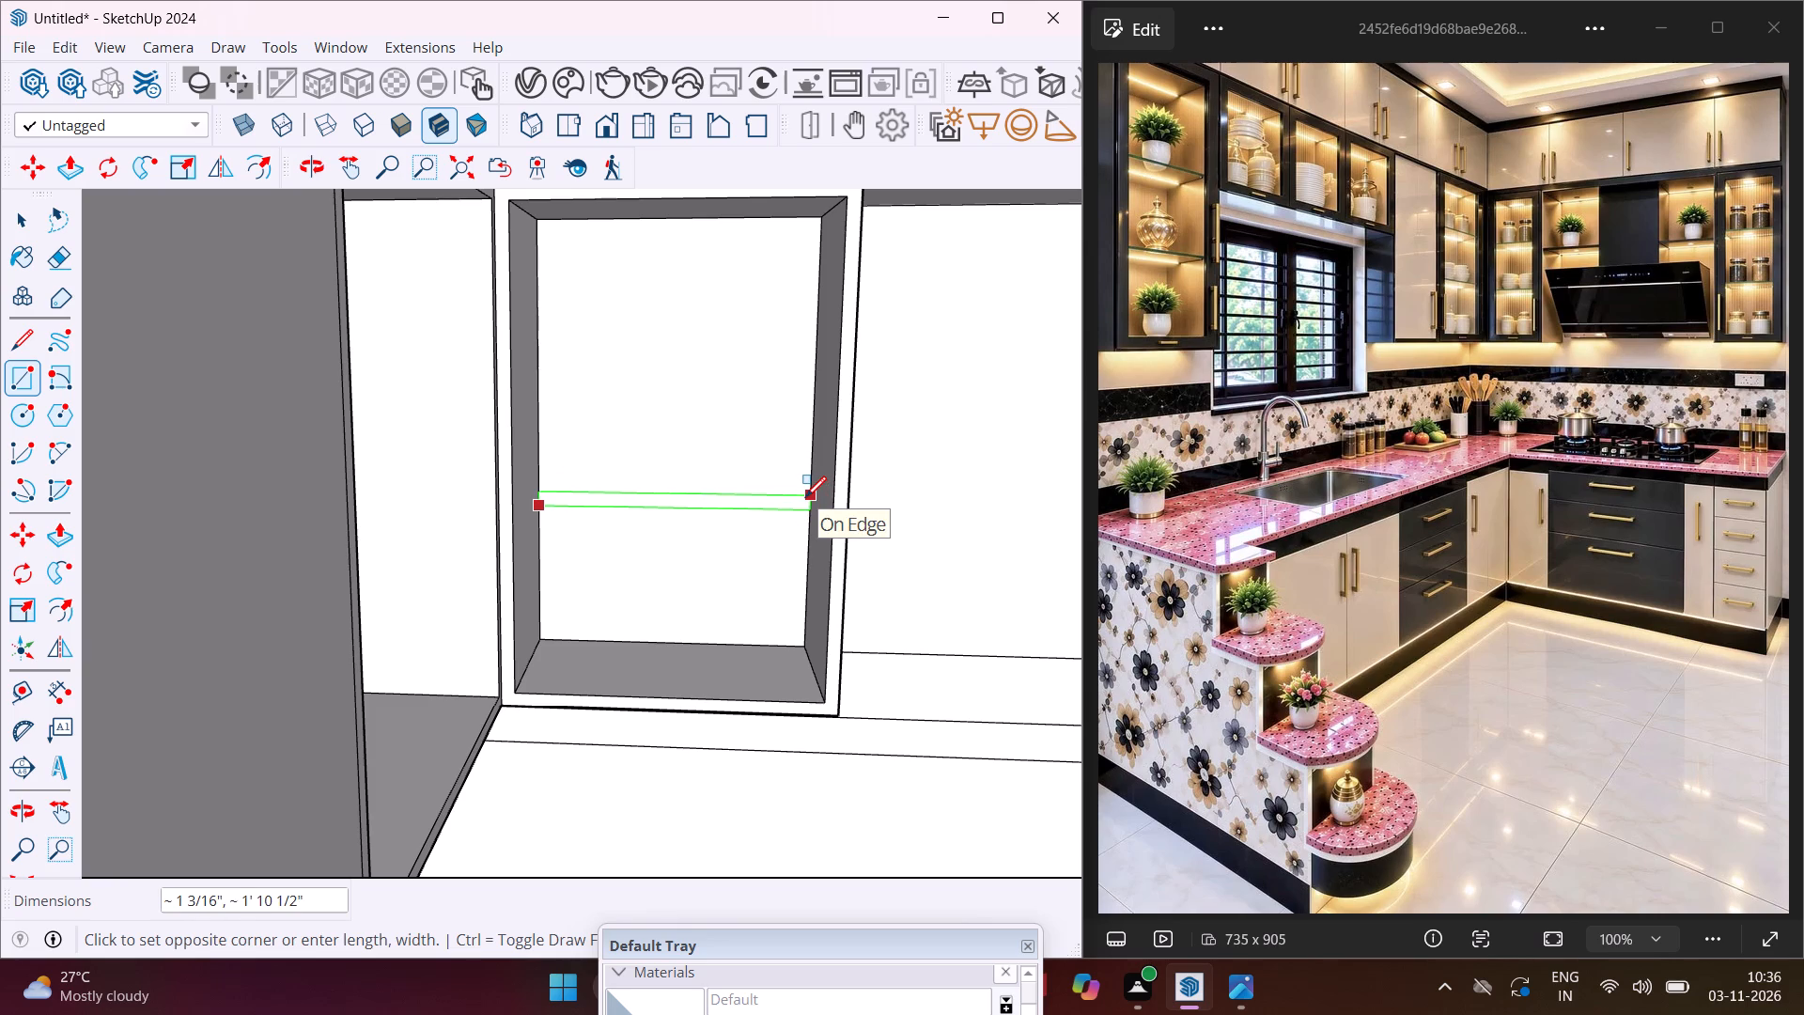
left_click(805, 497)
key("Escape")
key("space")
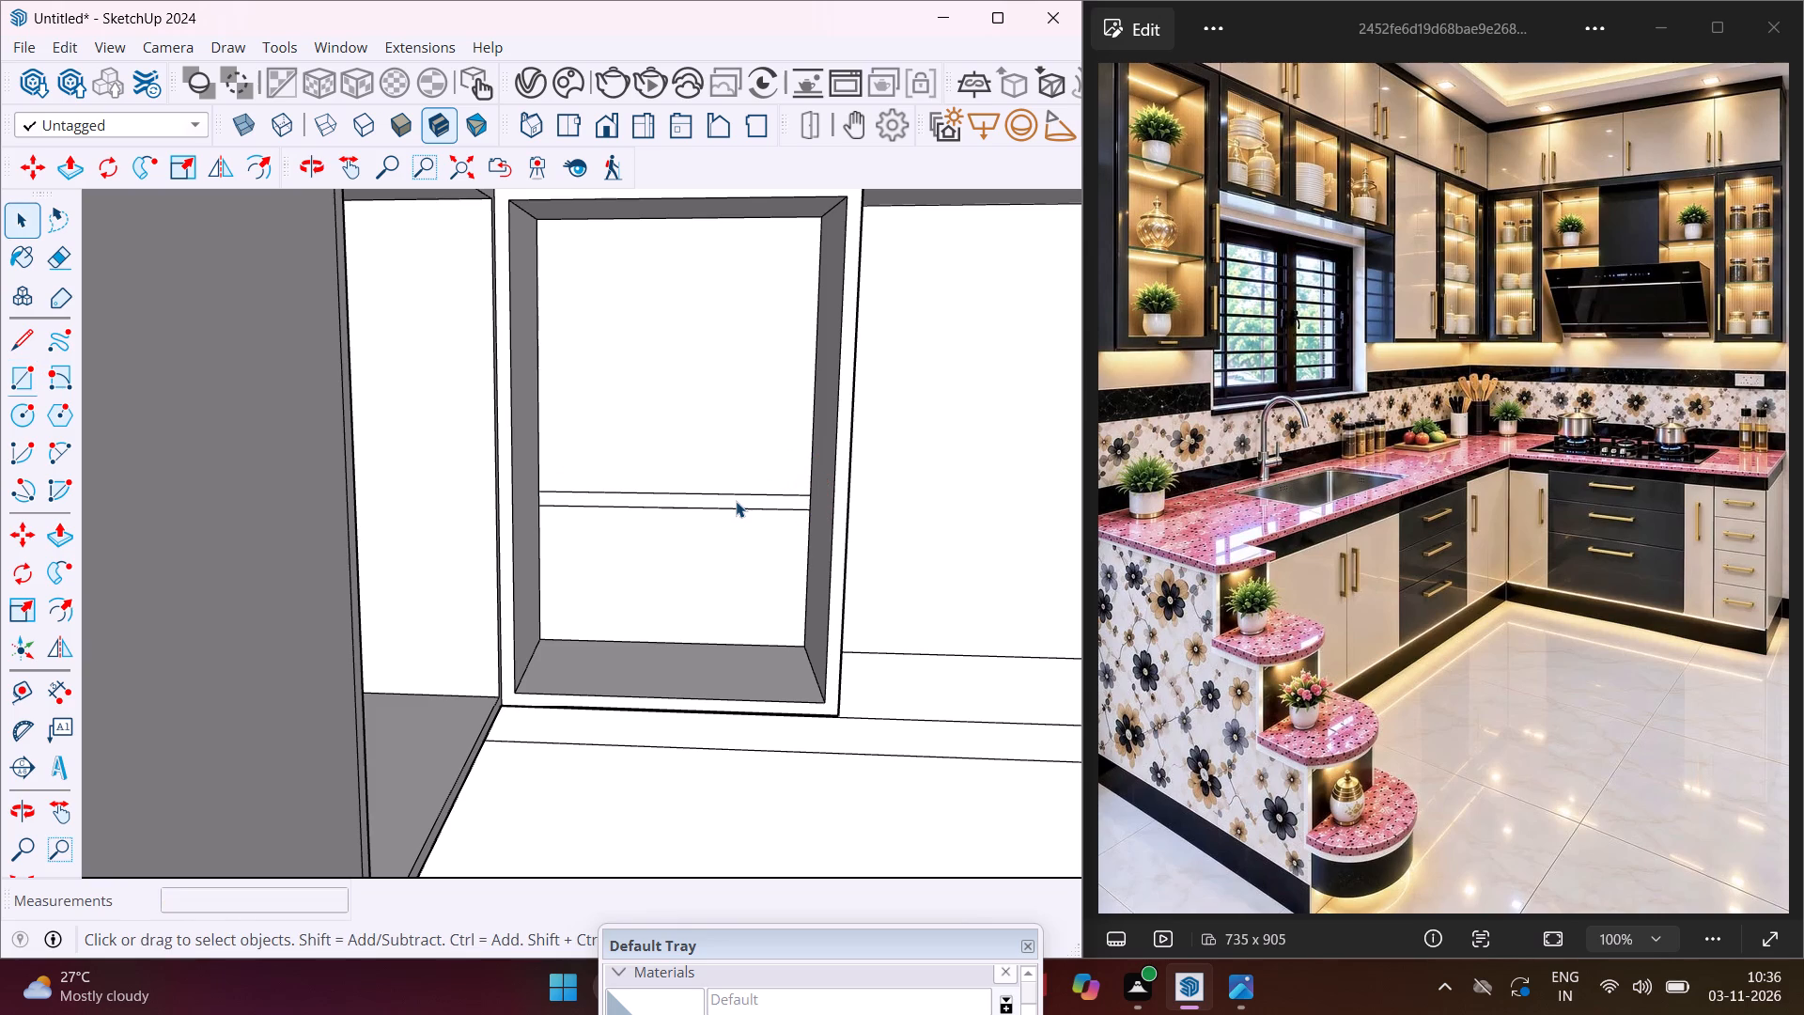
Copy the shelf strip upward by about 11 13/16" on the hood wall's corner cabinet back.
left_click(736, 501)
key("m")
left_click(736, 501)
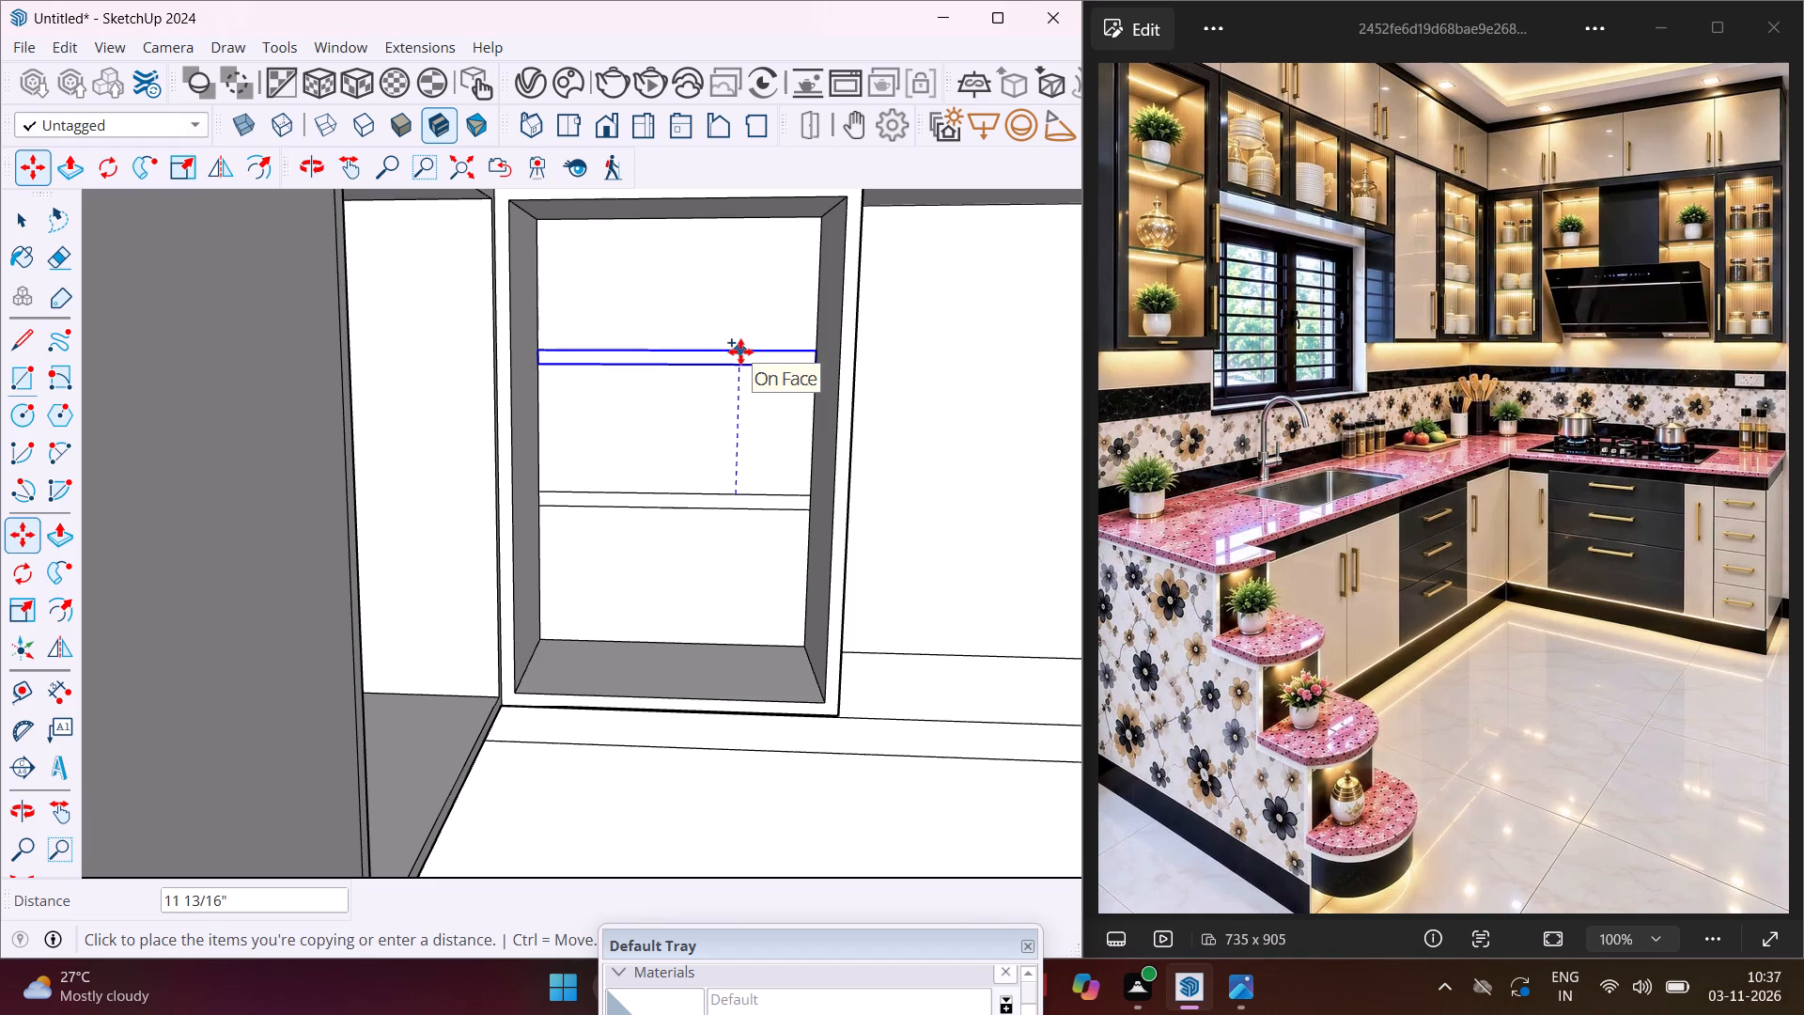
left_click(740, 351)
scroll(503, 482, "down", 5)
scroll(373, 514, "down", 4)
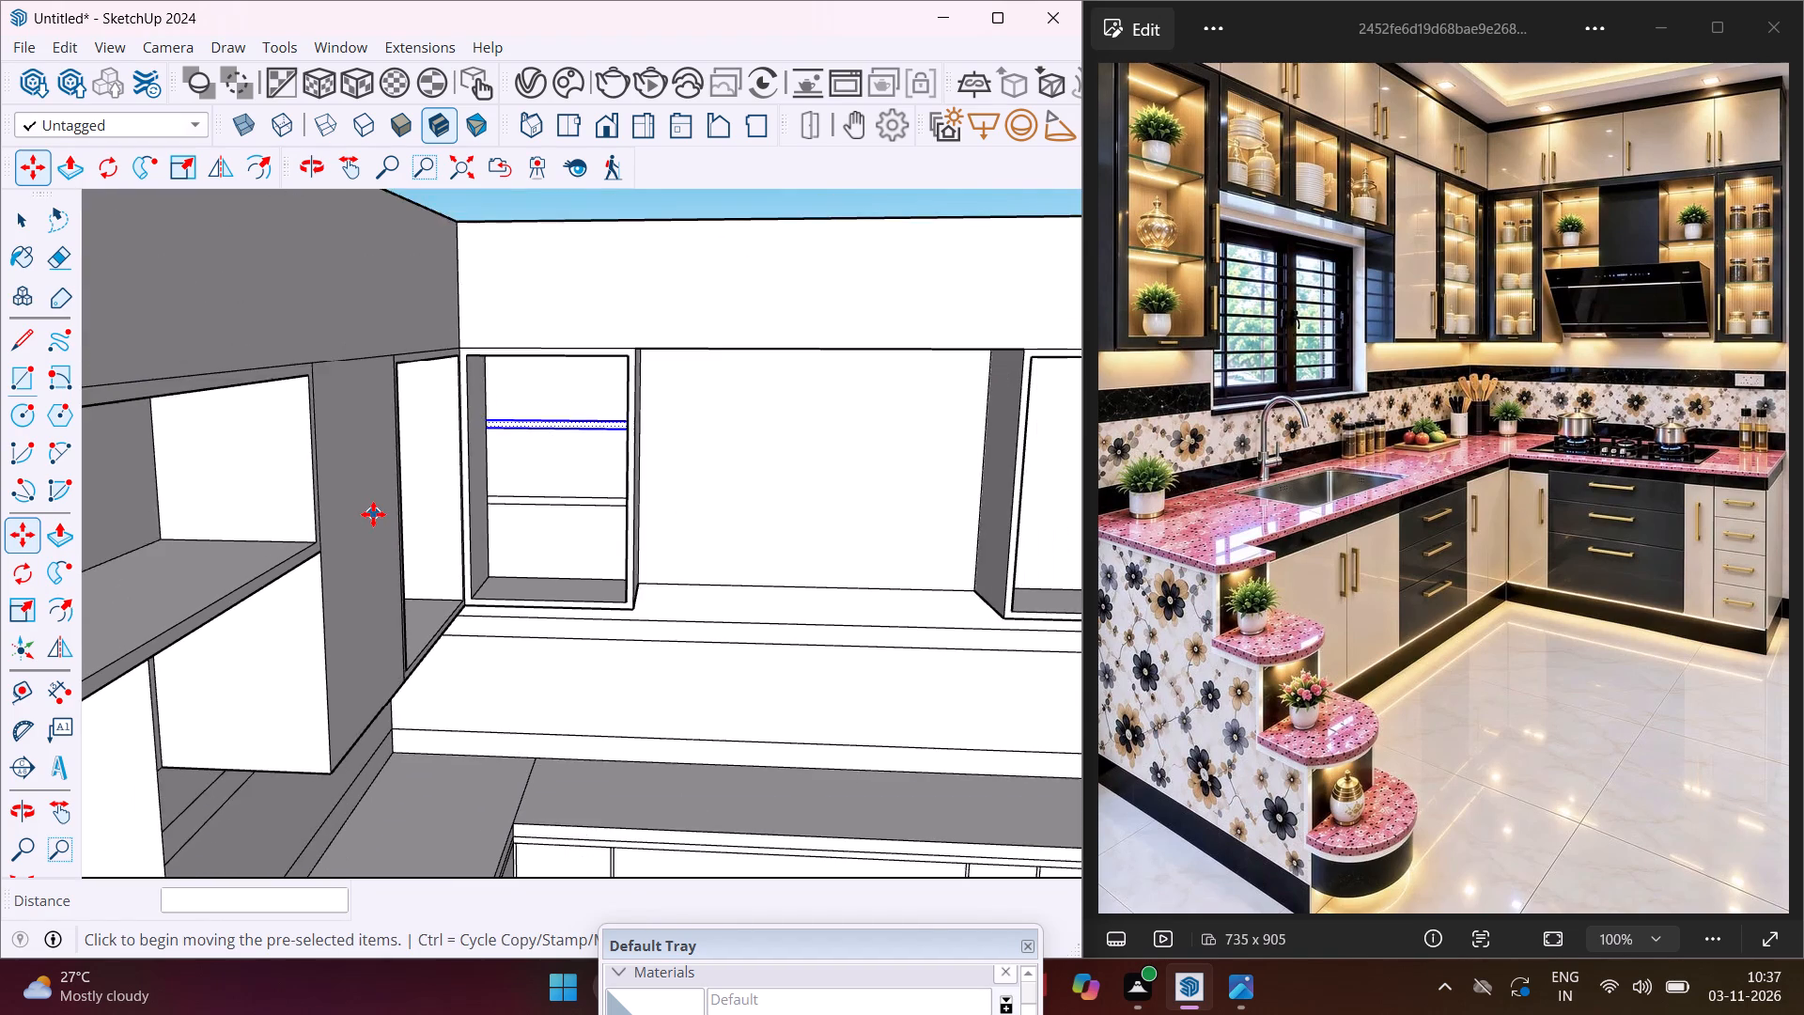
scroll(370, 514, "down", 6)
key("Escape")
key("space")
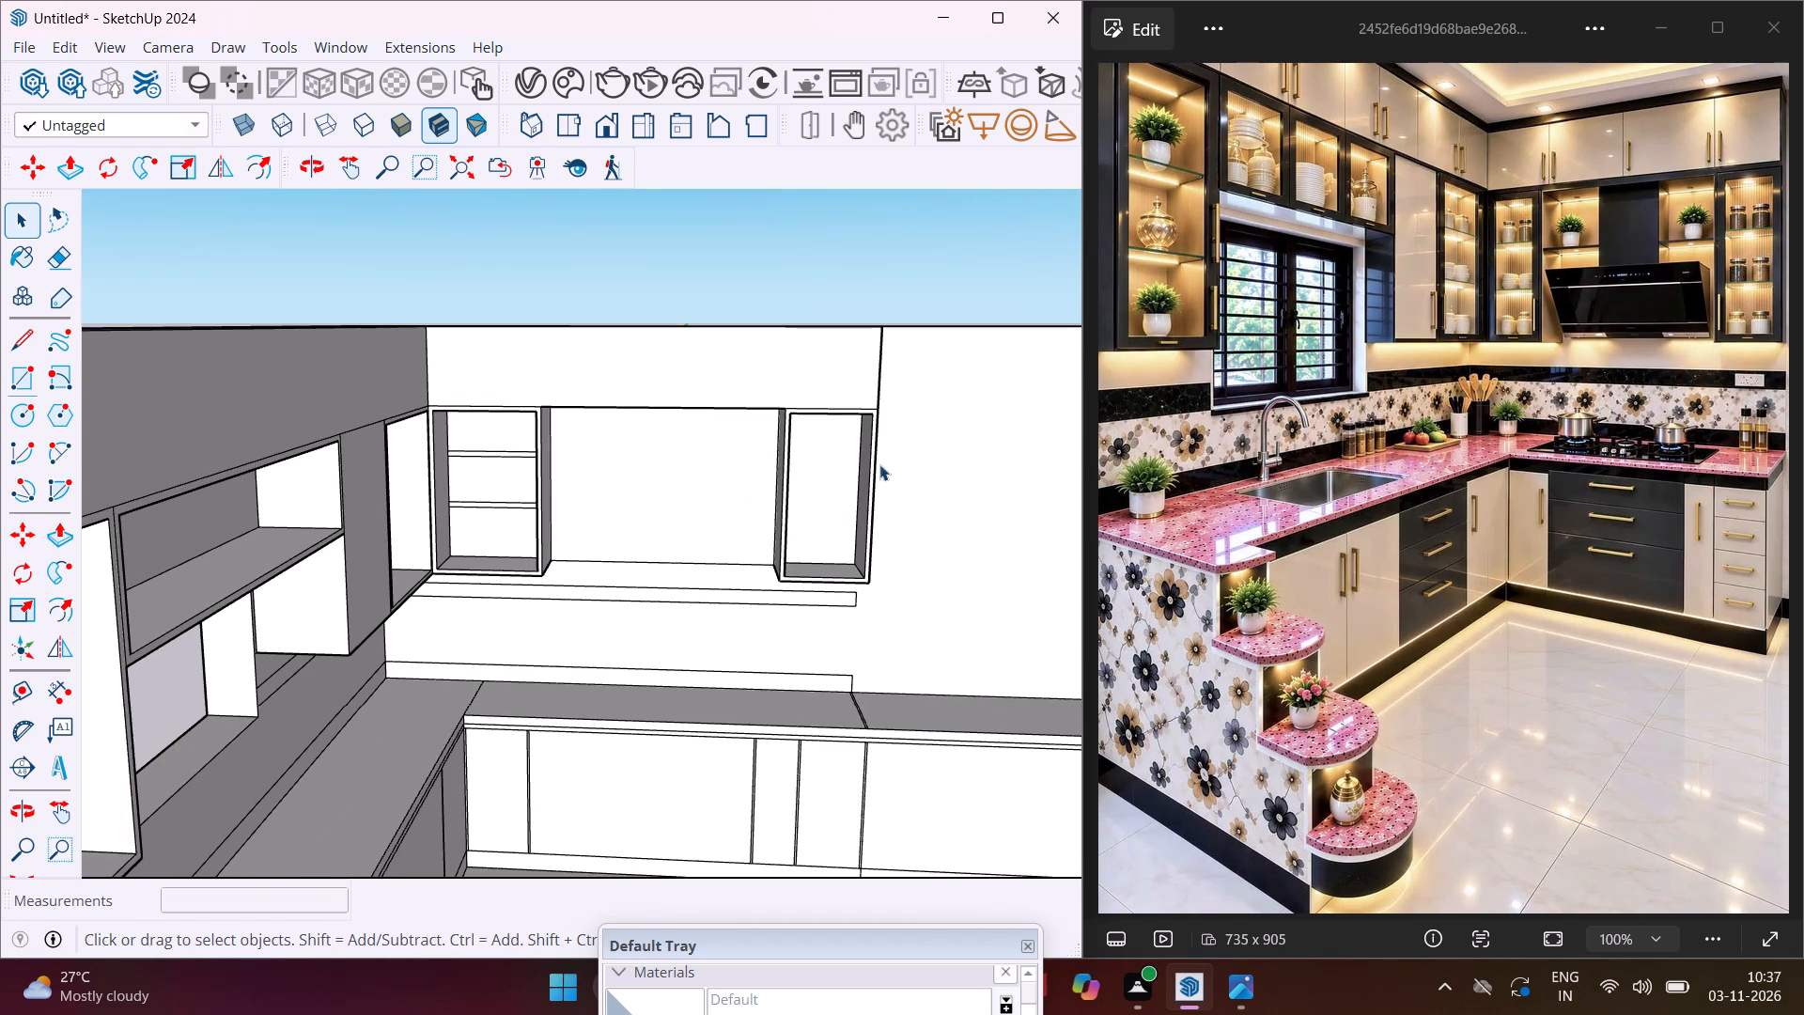
Draw a thin shelf rectangle about 1' 4 7/8" wide across the back of the hood wall's end cabinet, below mid-height.
scroll(882, 458, "up", 4)
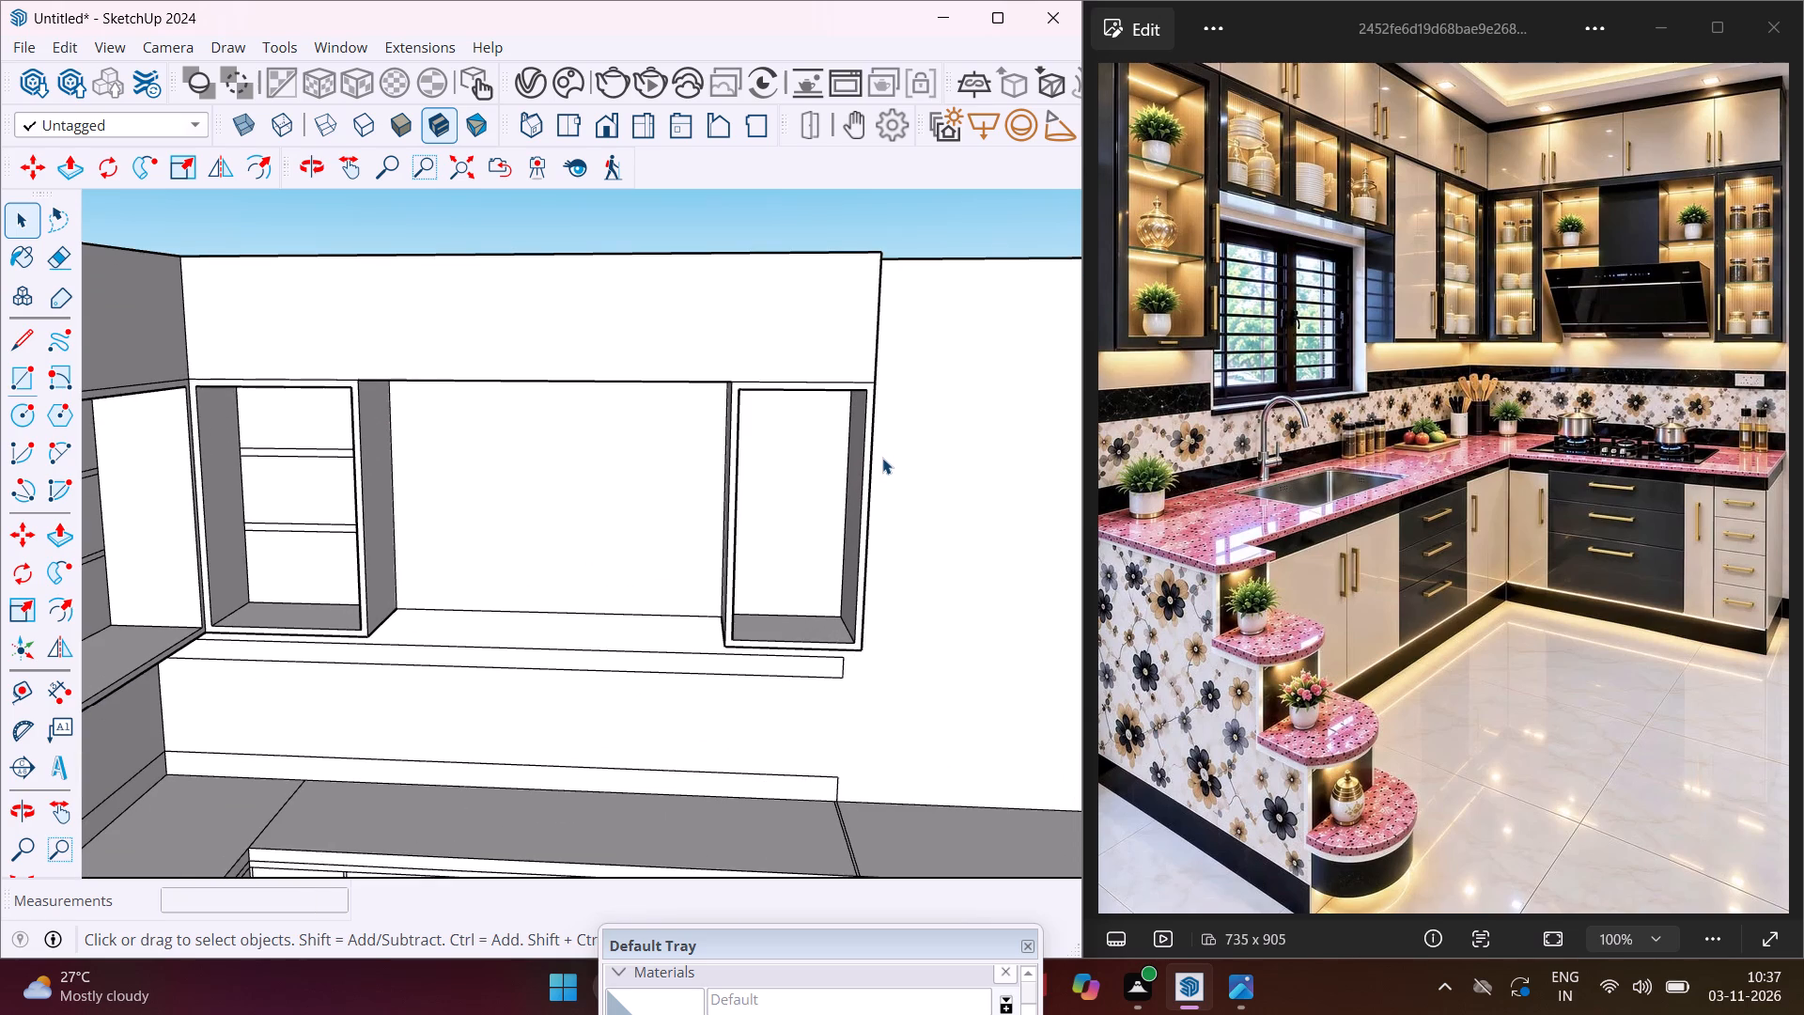
middle_click_drag(882, 458, 853, 362)
scroll(853, 362, "up", 3)
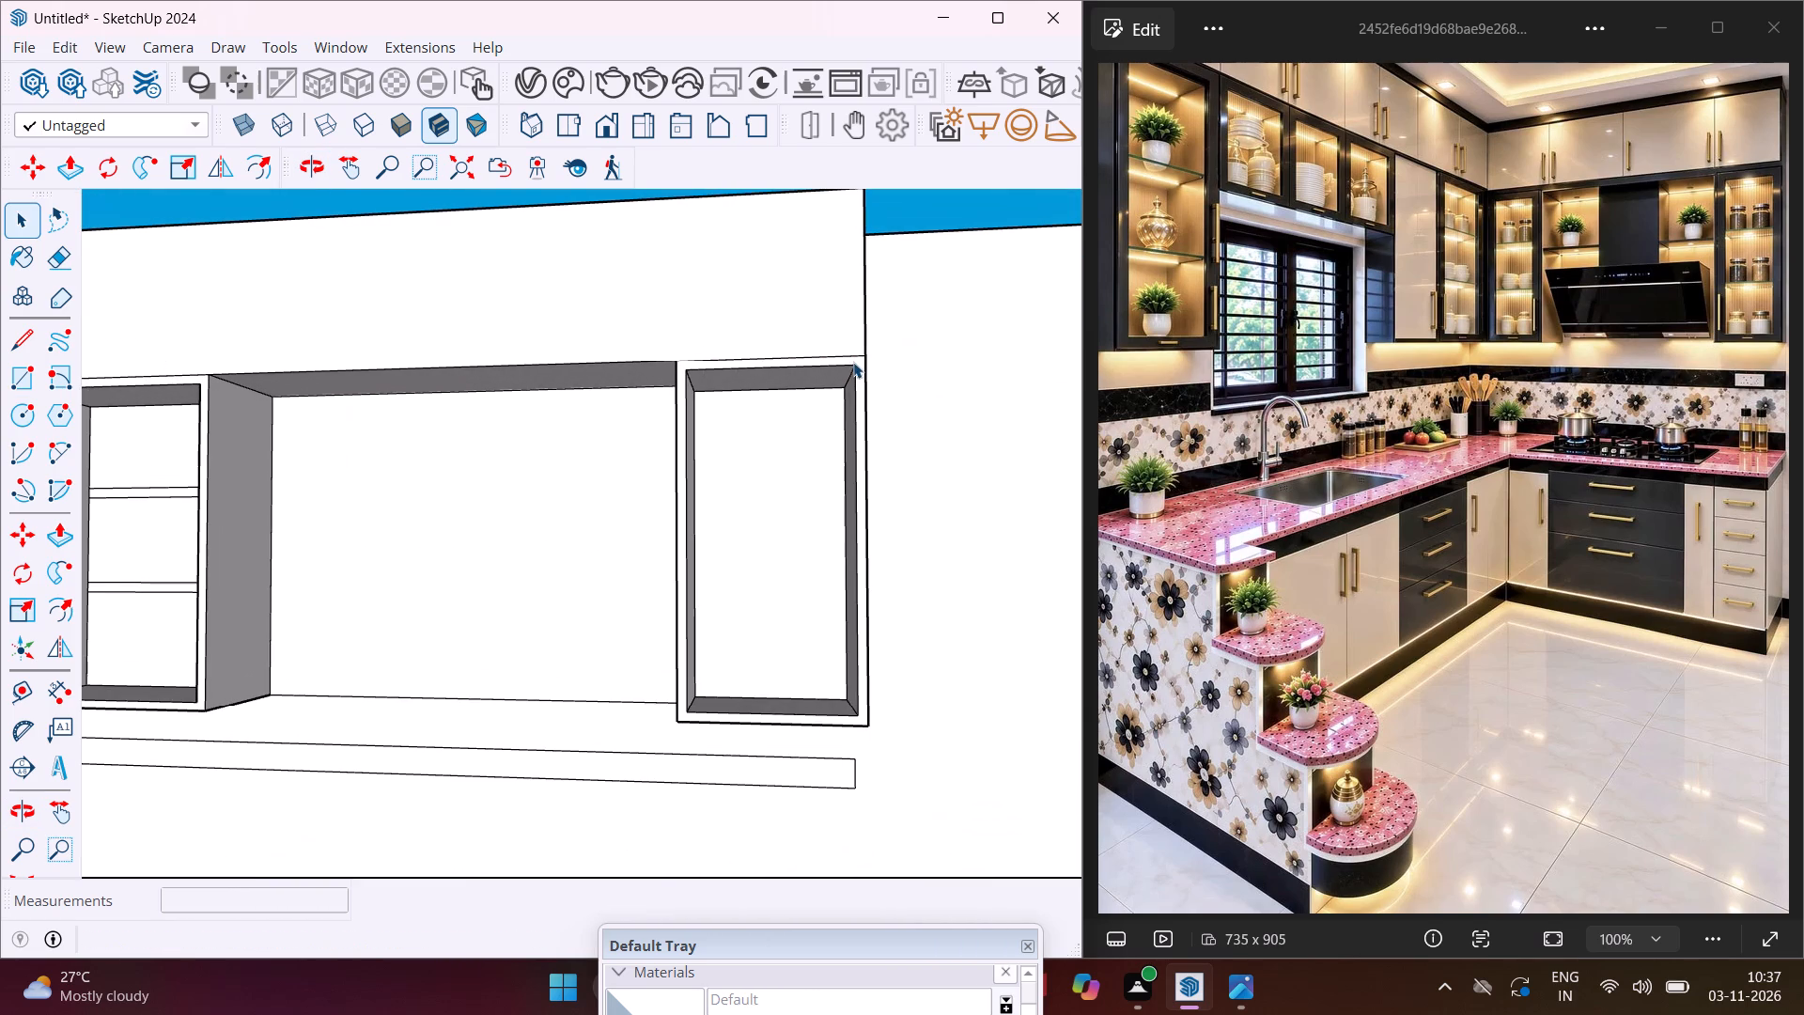
left_click(34, 381)
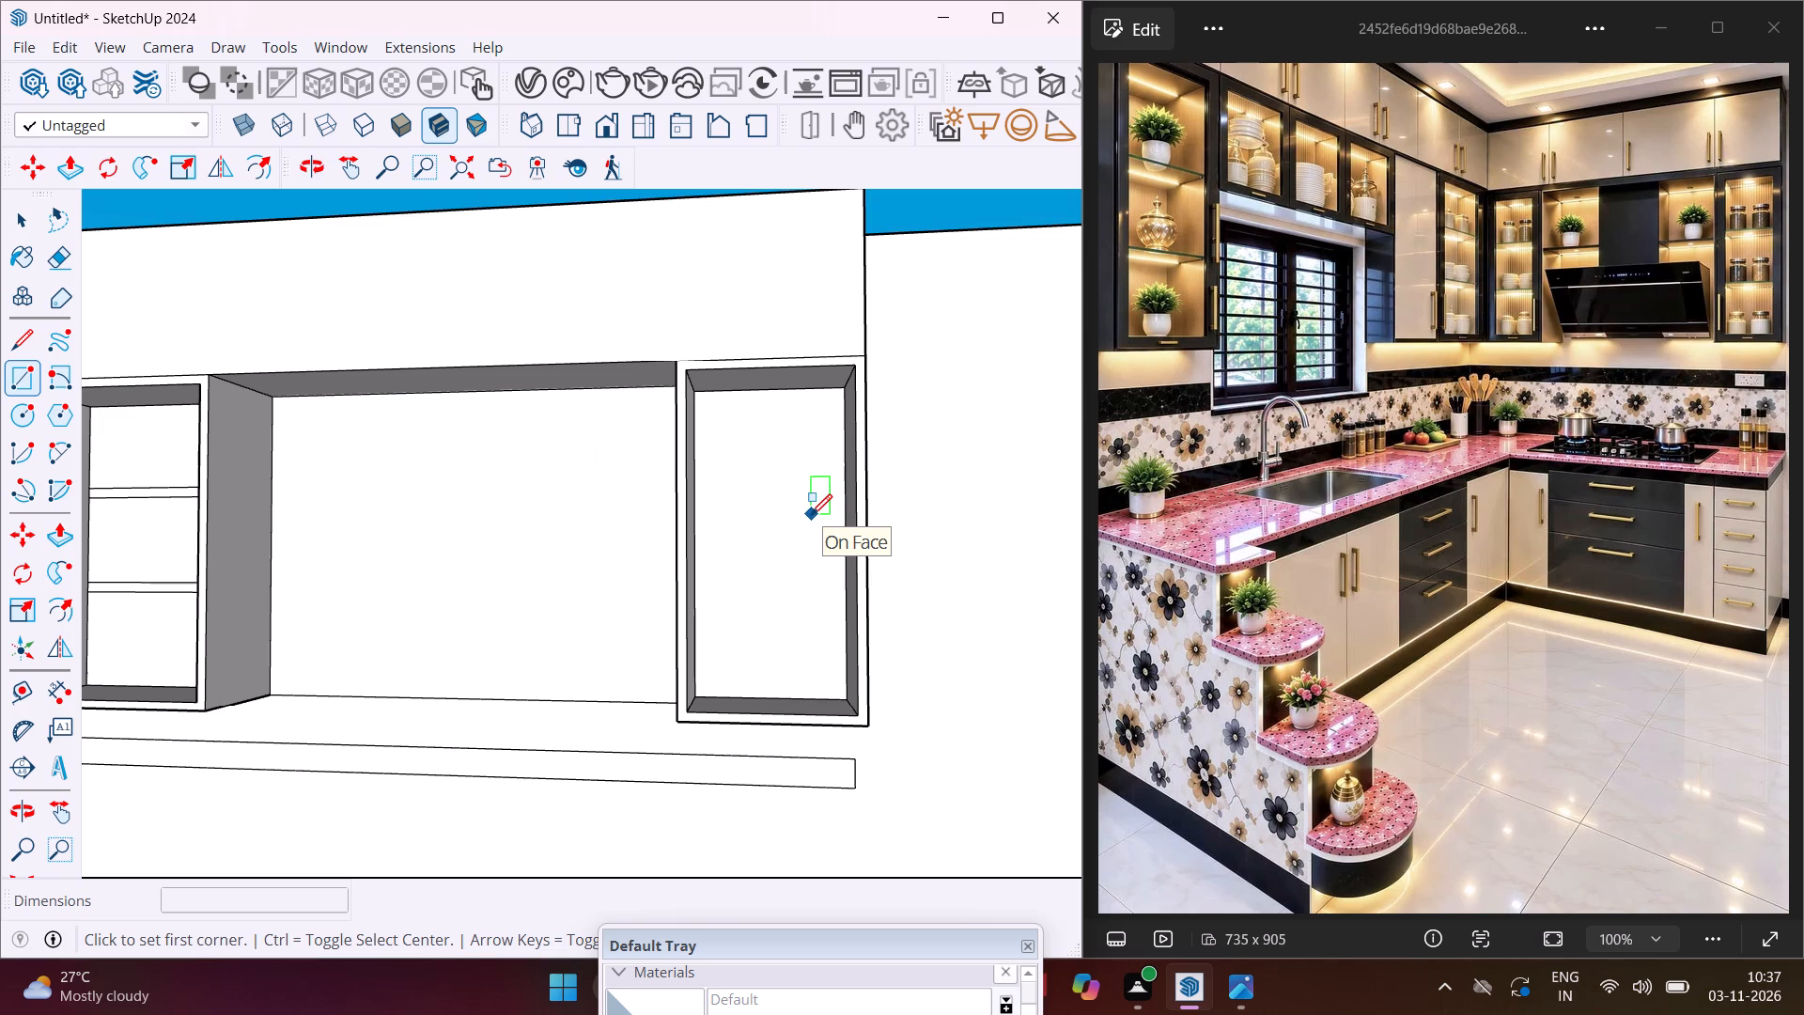
middle_click_drag(811, 515, 870, 535)
scroll(835, 570, "up", 3)
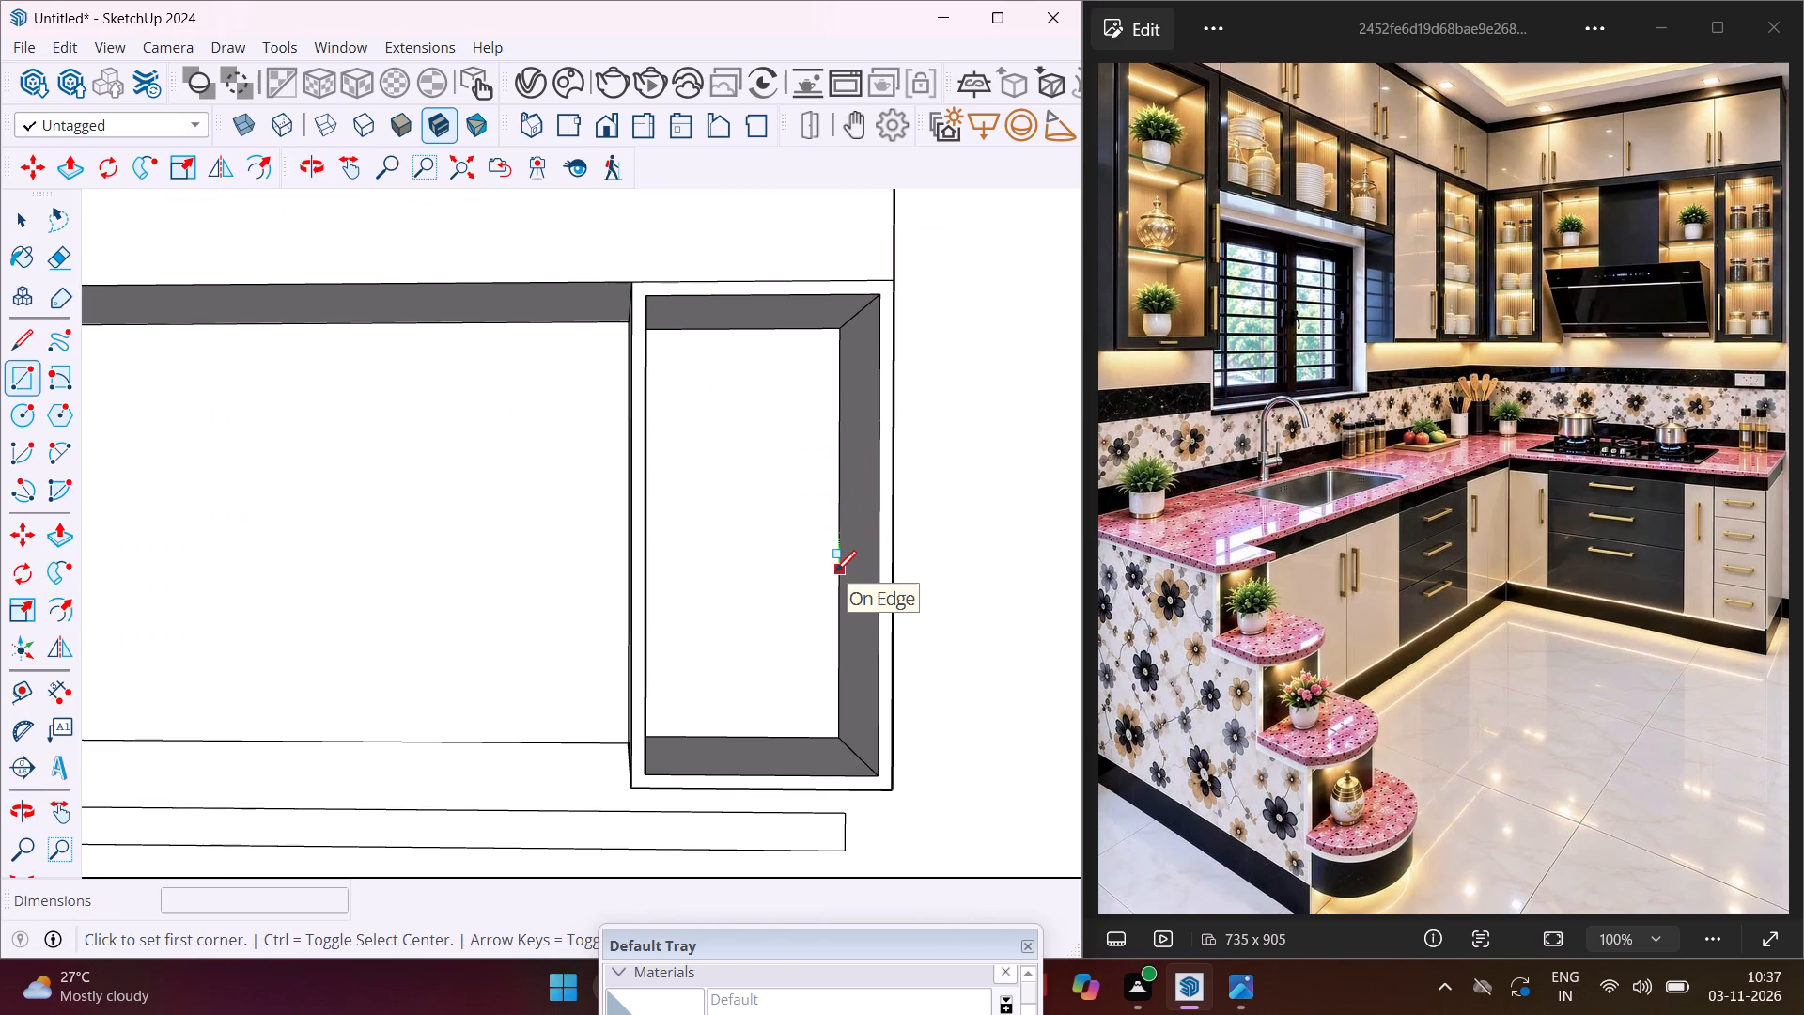
left_click(842, 621)
middle_click_drag(722, 600, 651, 598)
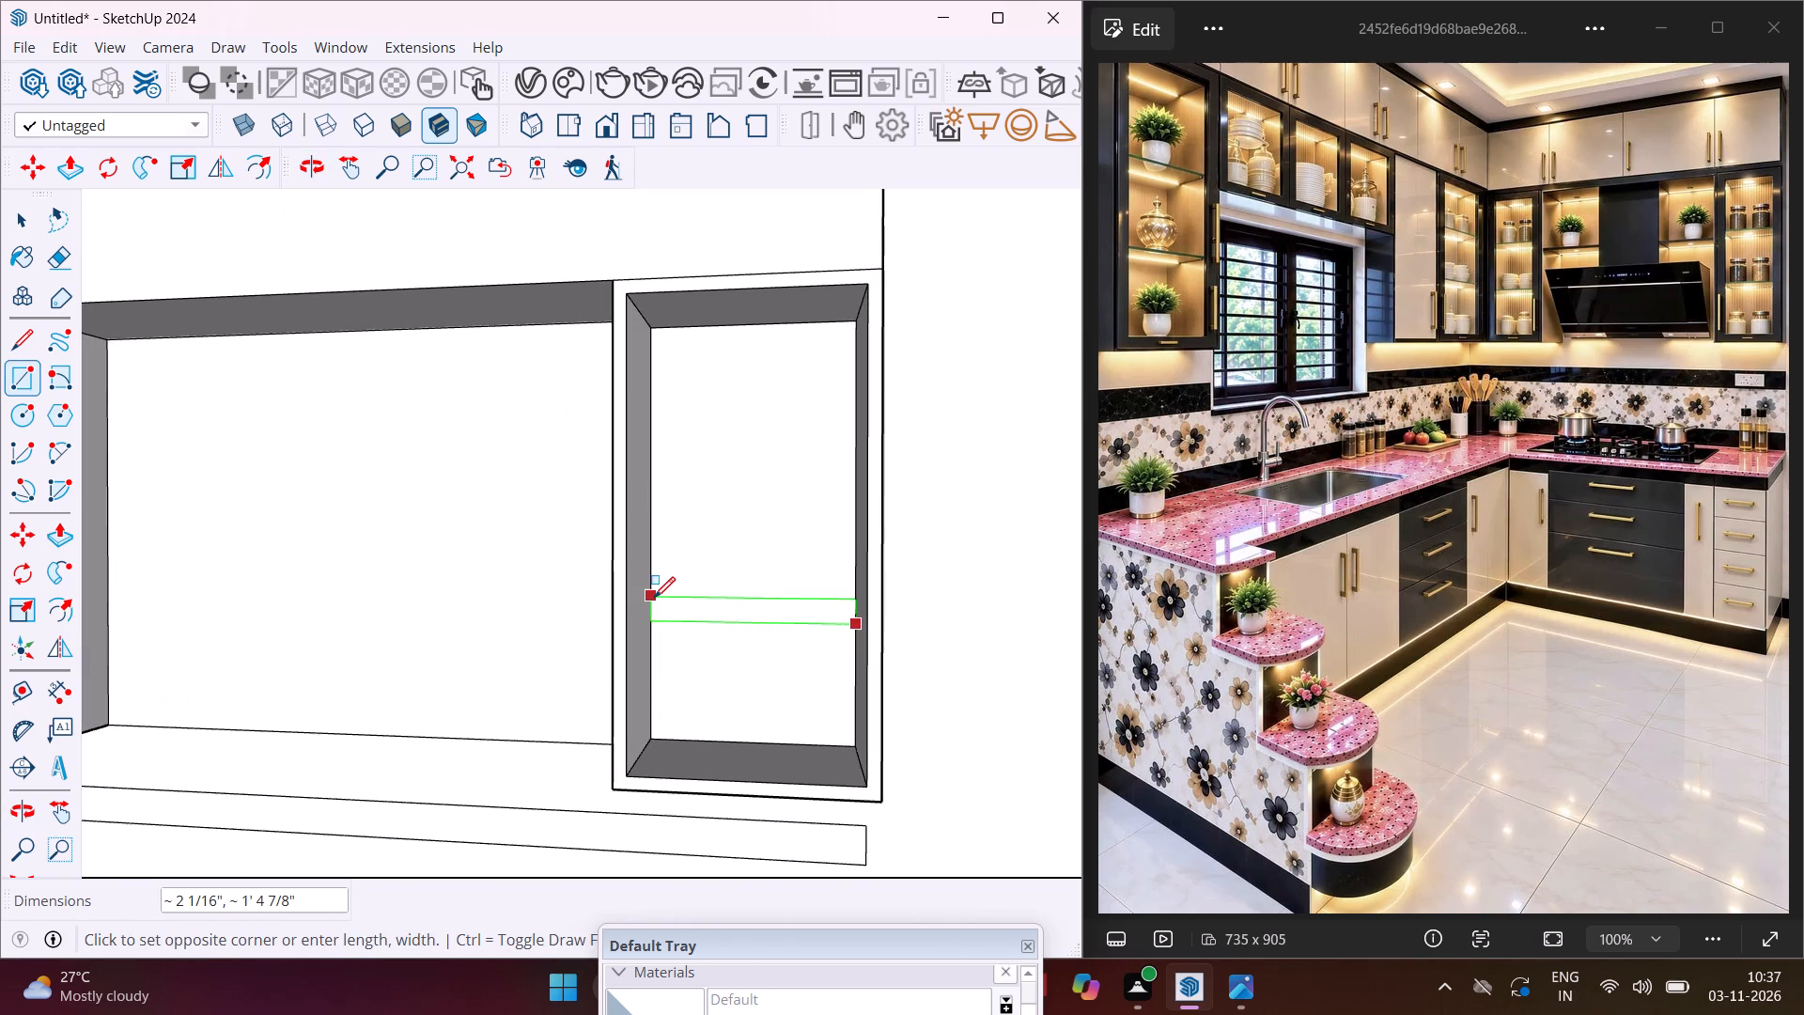
scroll(654, 598, "up", 2)
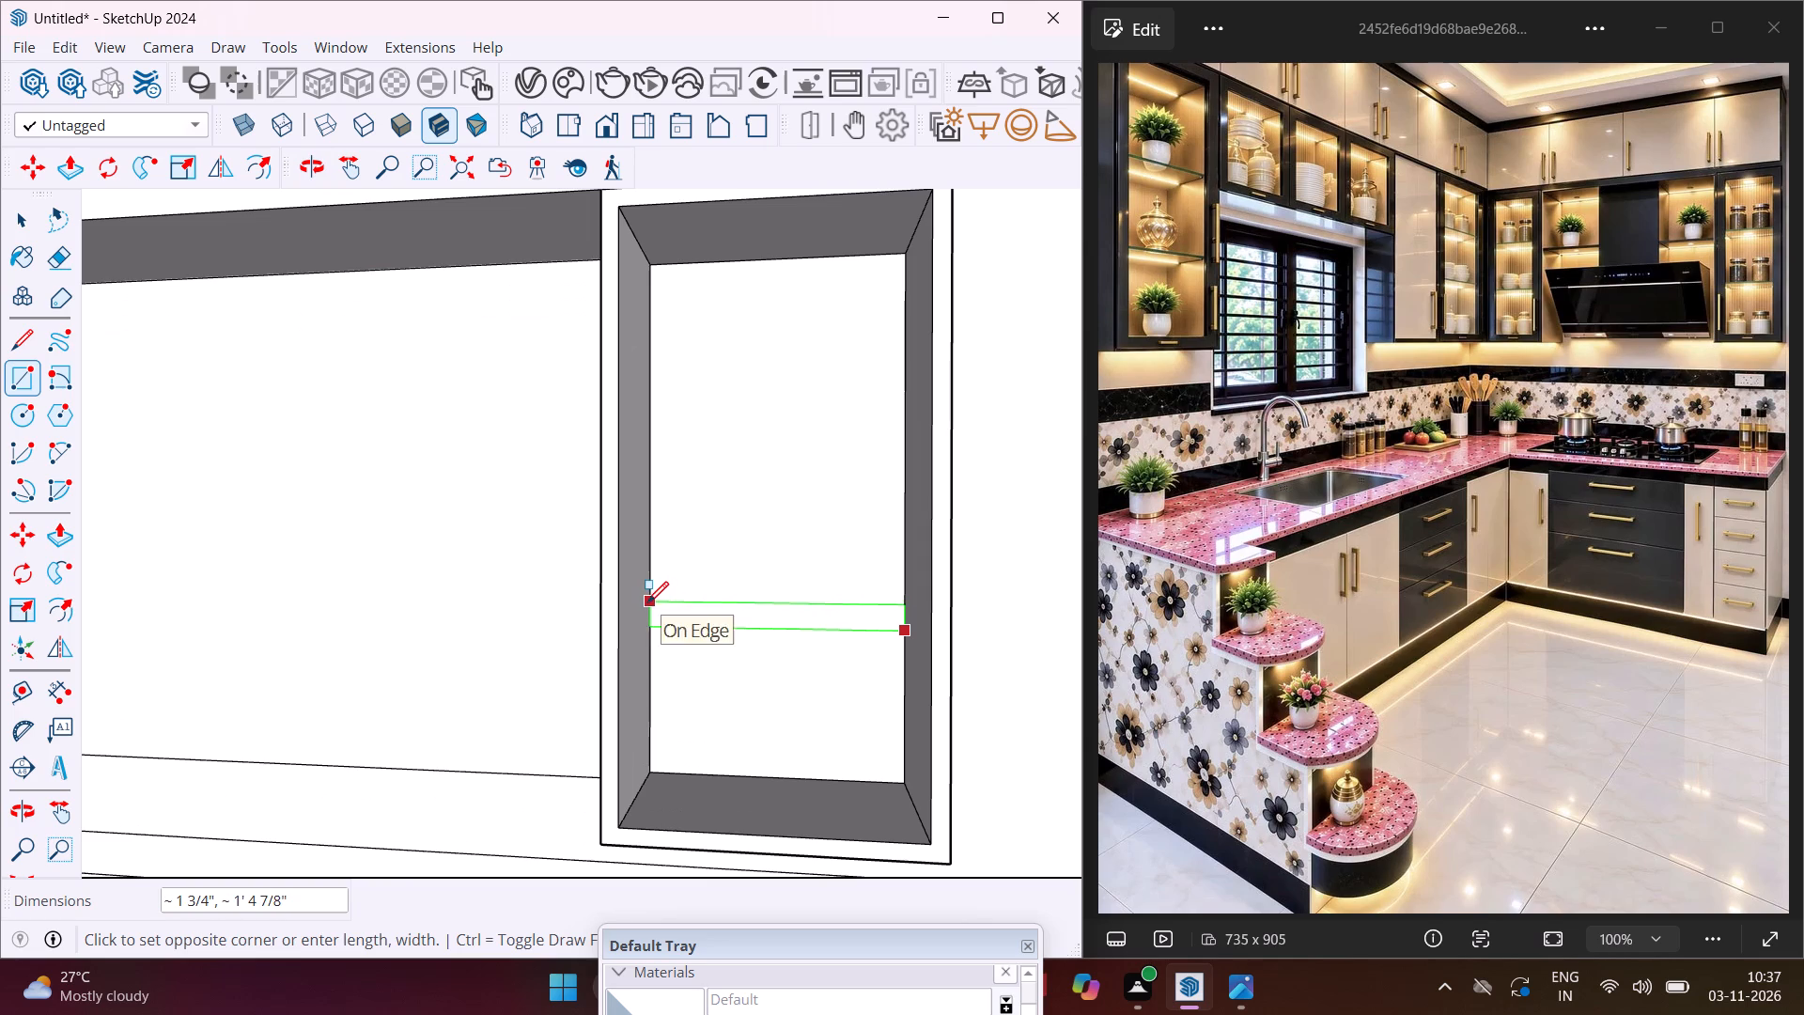
left_click(647, 610)
key("Escape")
key("space")
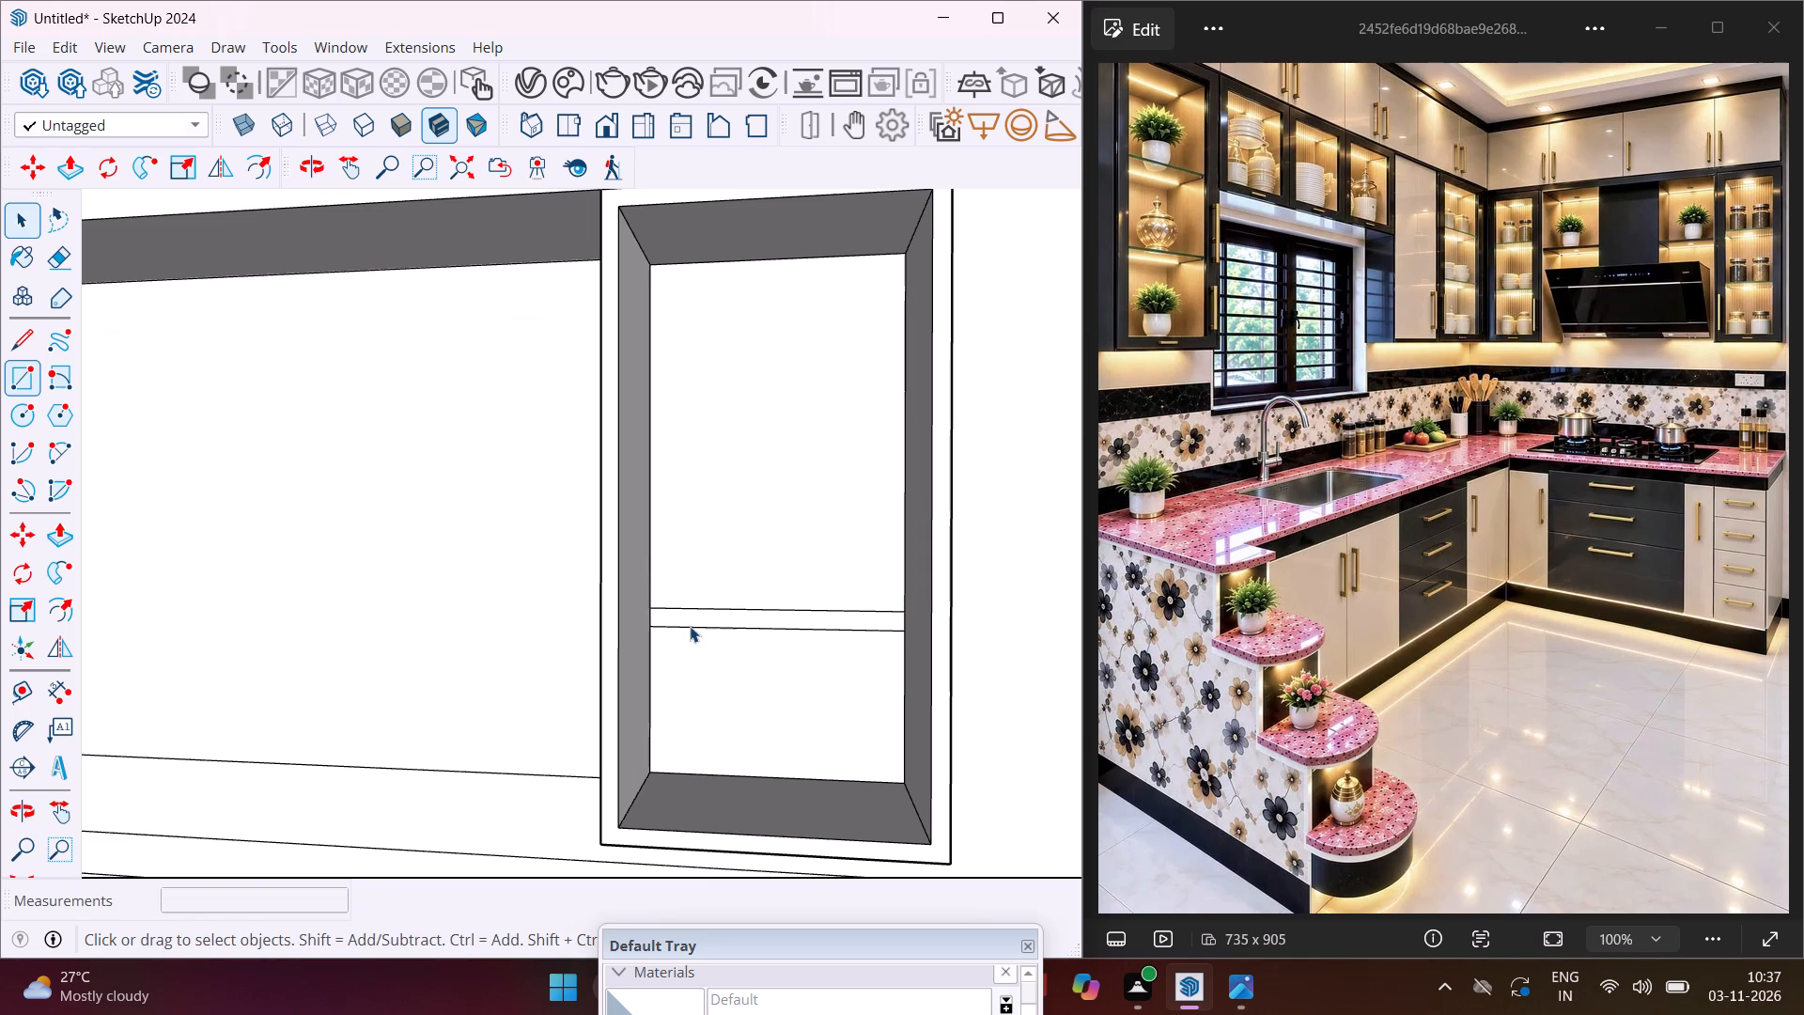
Copy the end cabinet's shelf strip straight up by about 1' 1/2" on the same back.
left_click(688, 619)
key("m")
left_click(688, 619)
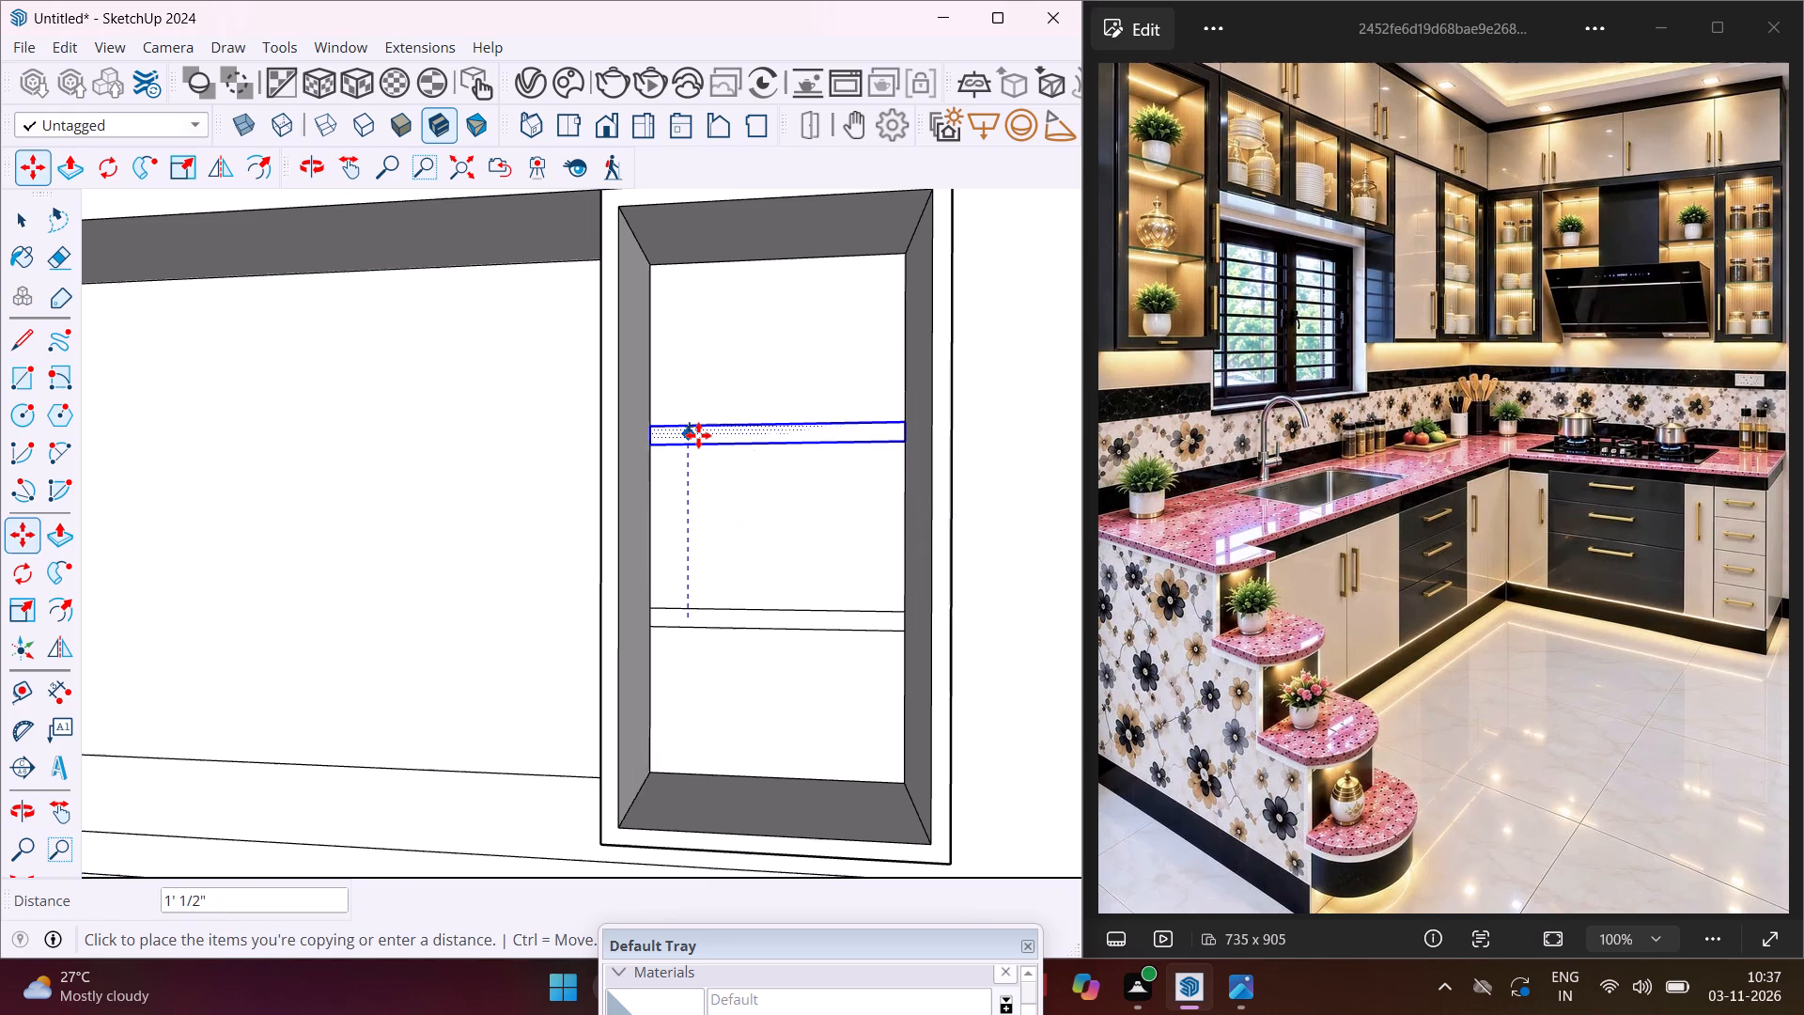
left_click(698, 435)
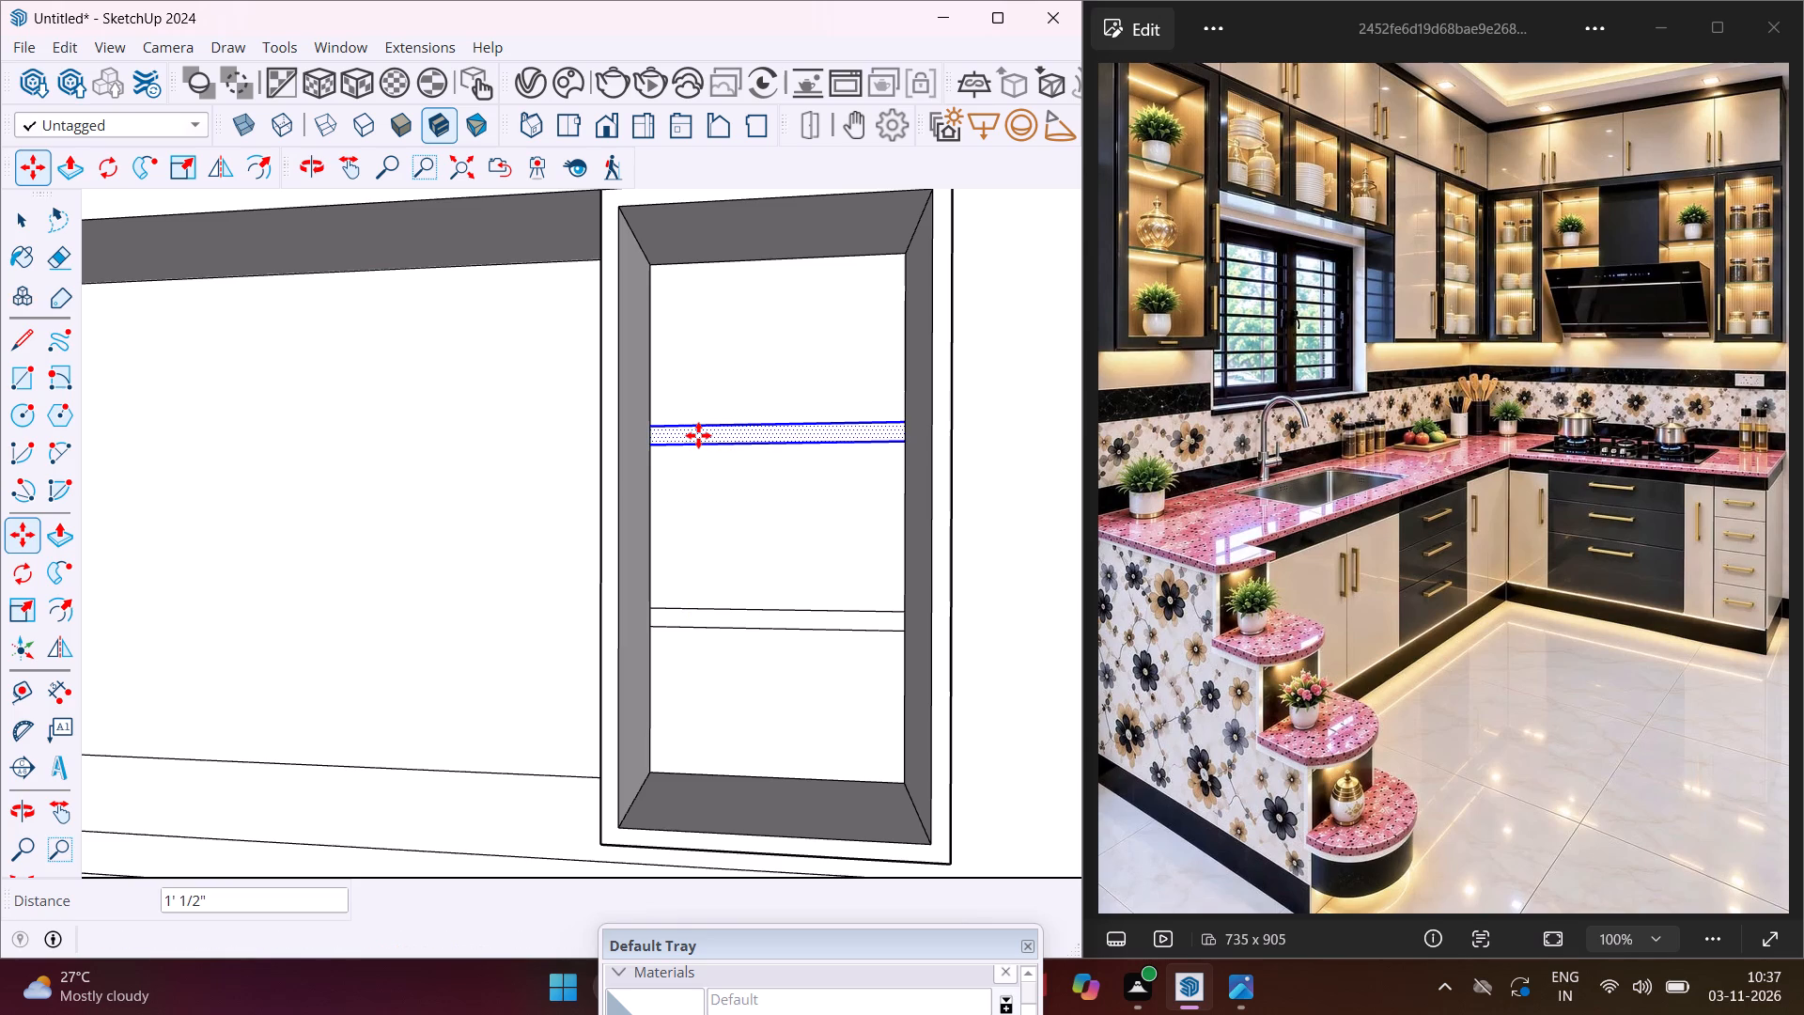
key("Escape")
key("space")
Draw a thin shelf rectangle about 1 1/16" high and 1' 8 7/8" wide across the window wall's end cabinet back, above mid-height.
scroll(757, 420, "down", 6)
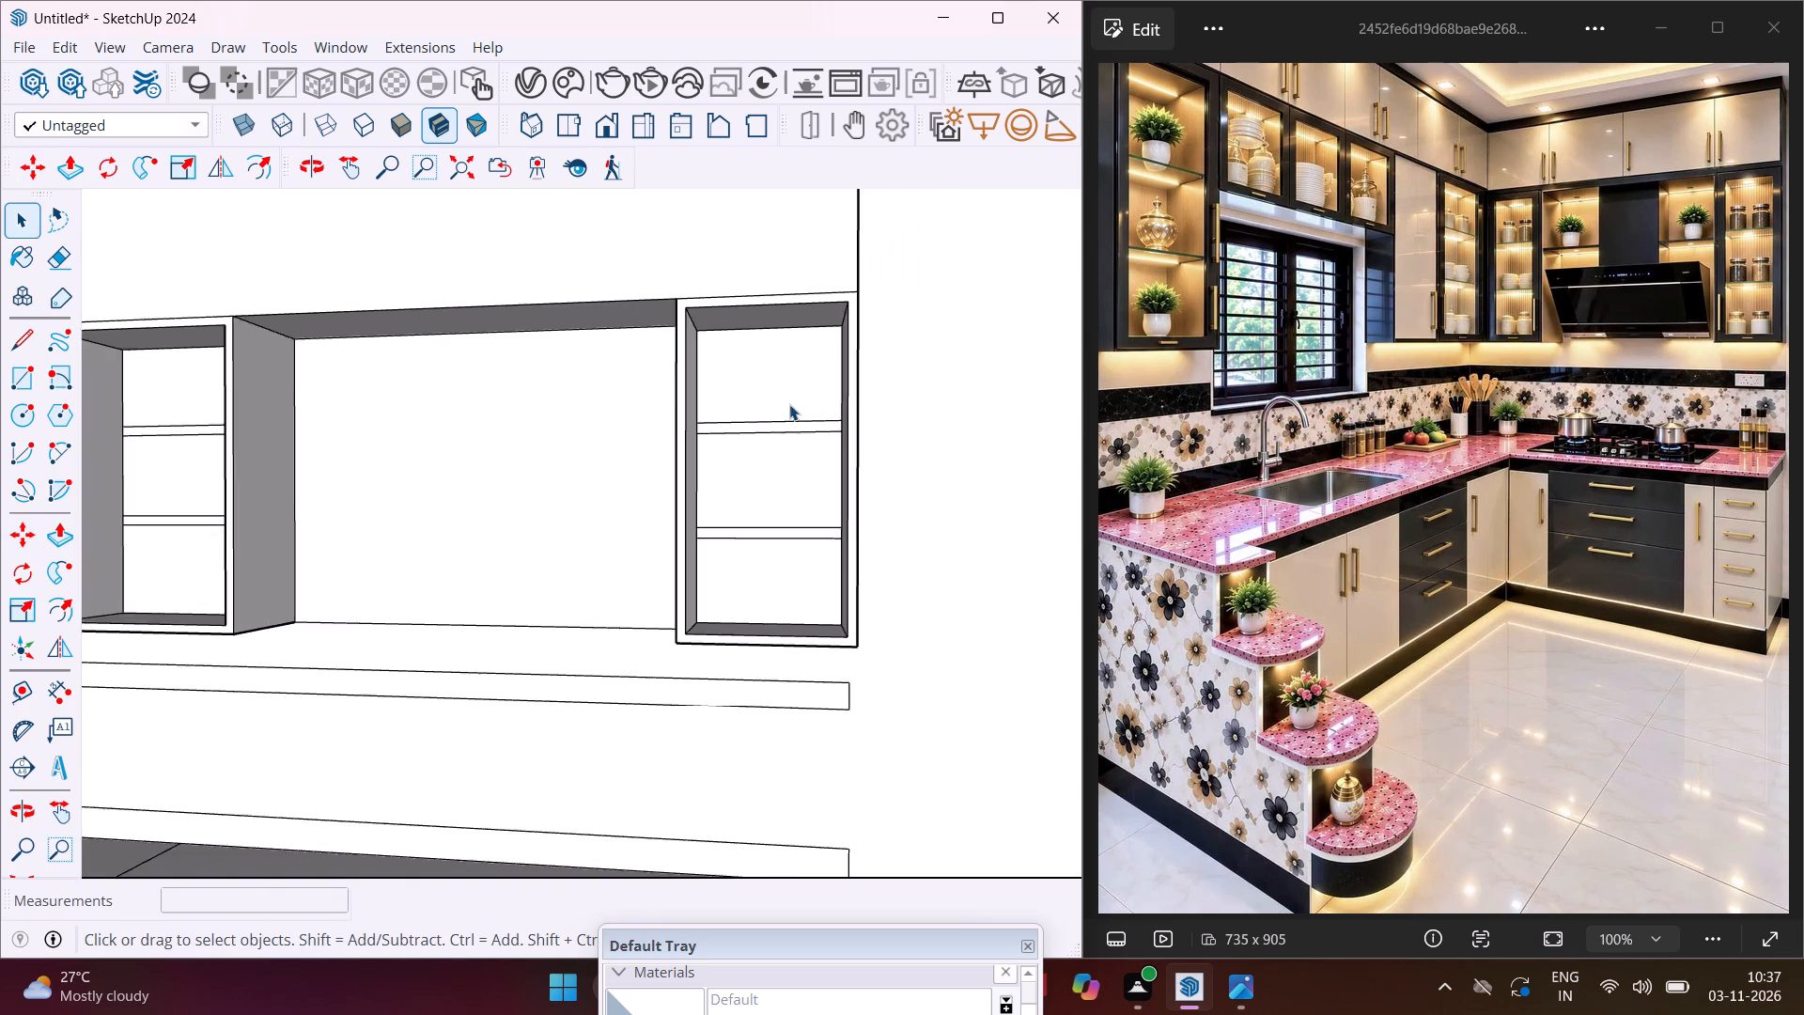
scroll(789, 404, "down", 14)
middle_click_drag(724, 432, 696, 436)
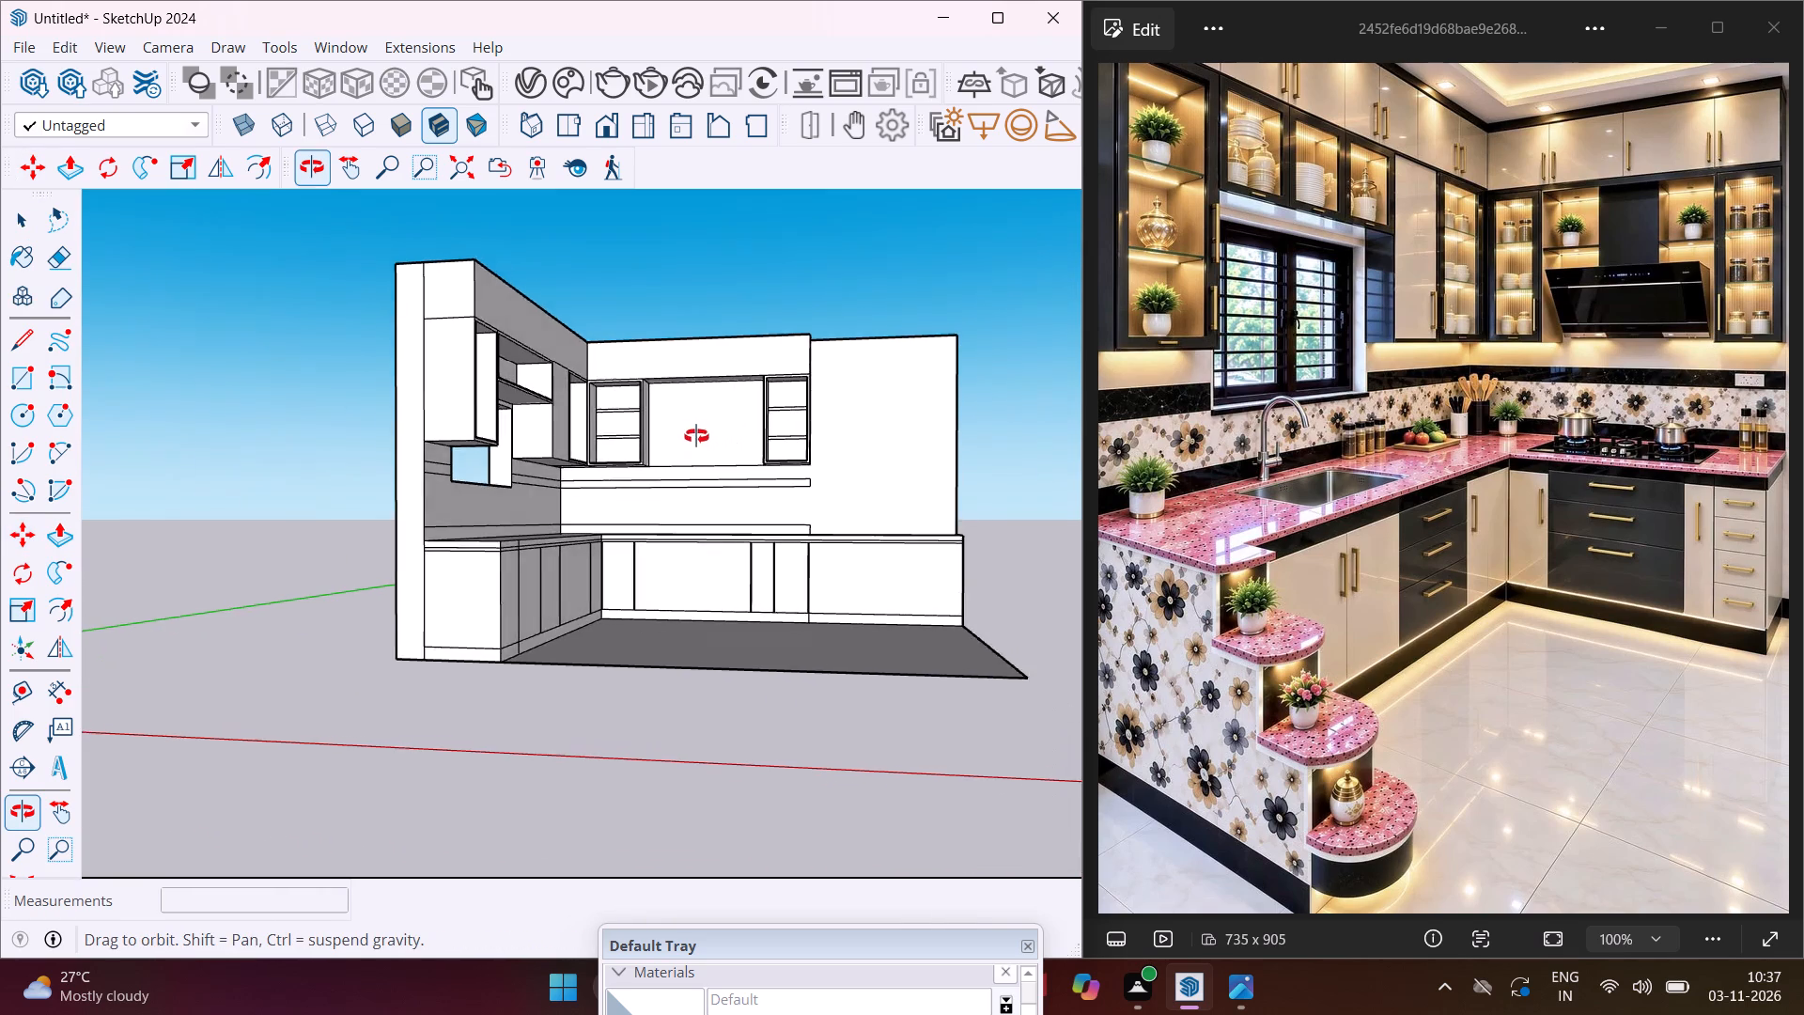
middle_click_drag(696, 436, 188, 561)
scroll(277, 368, "up", 4)
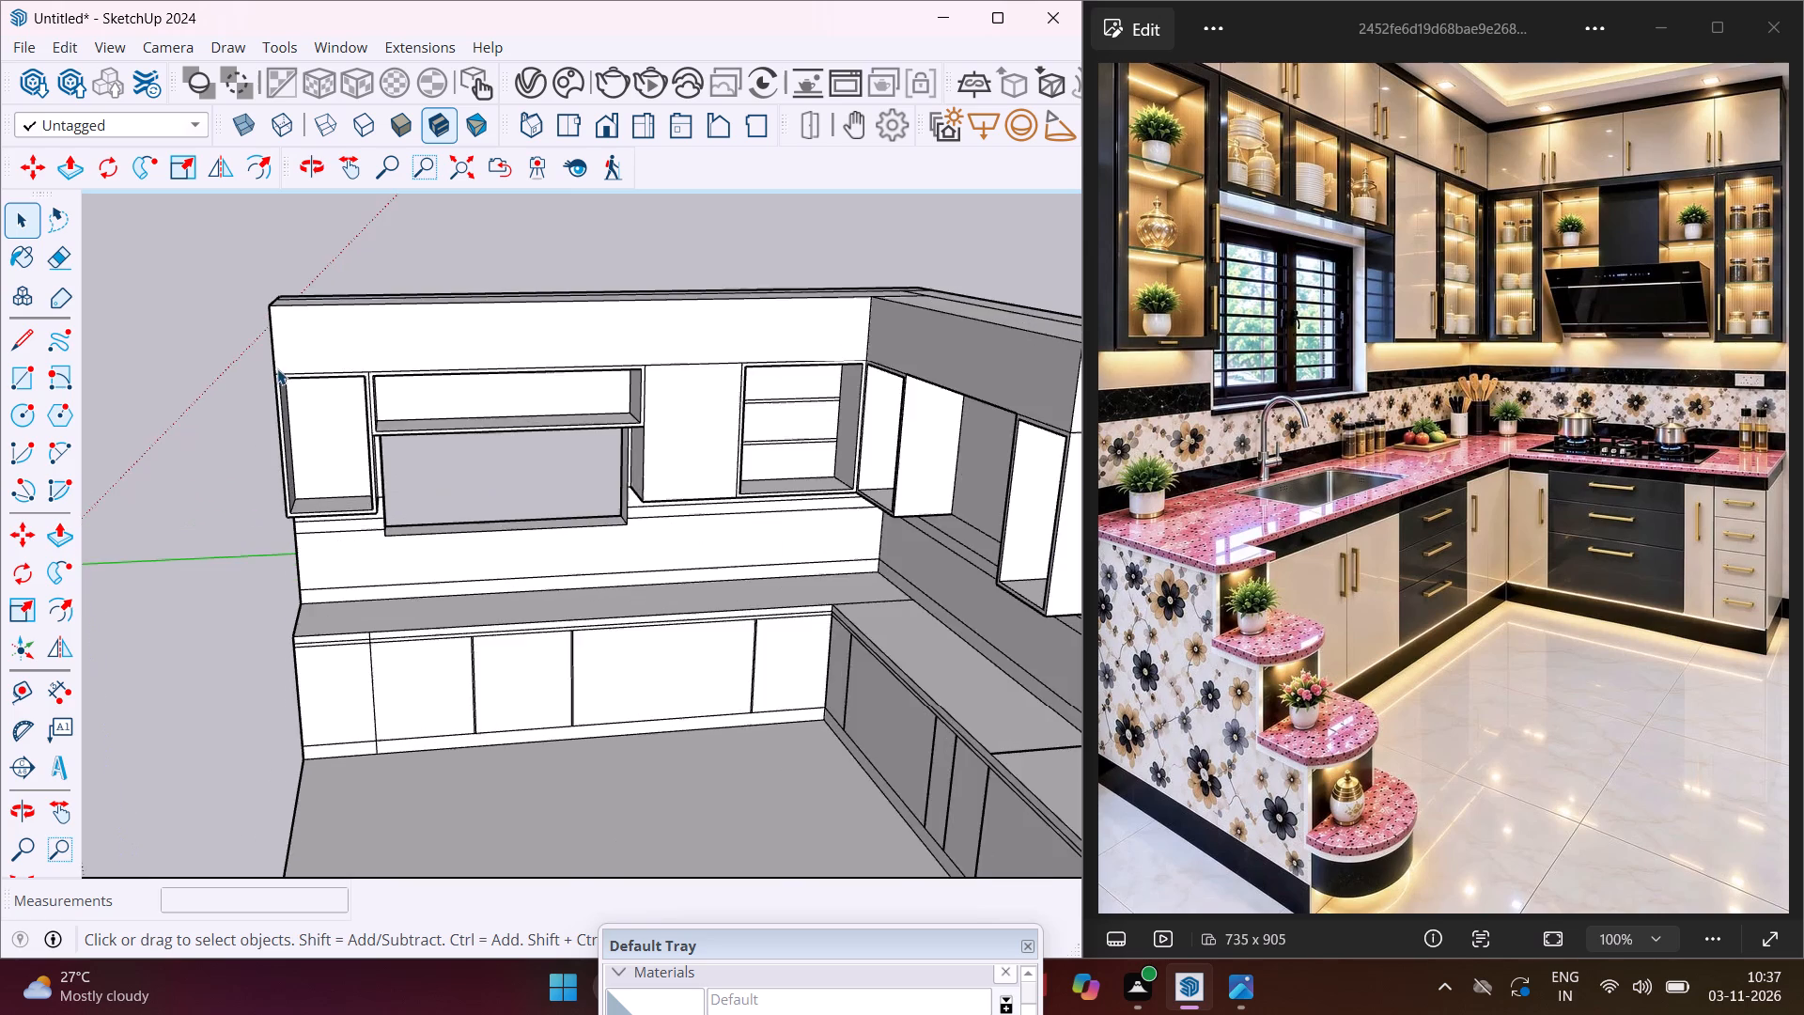
scroll(277, 368, "up", 10)
middle_click_drag(342, 471, 342, 423)
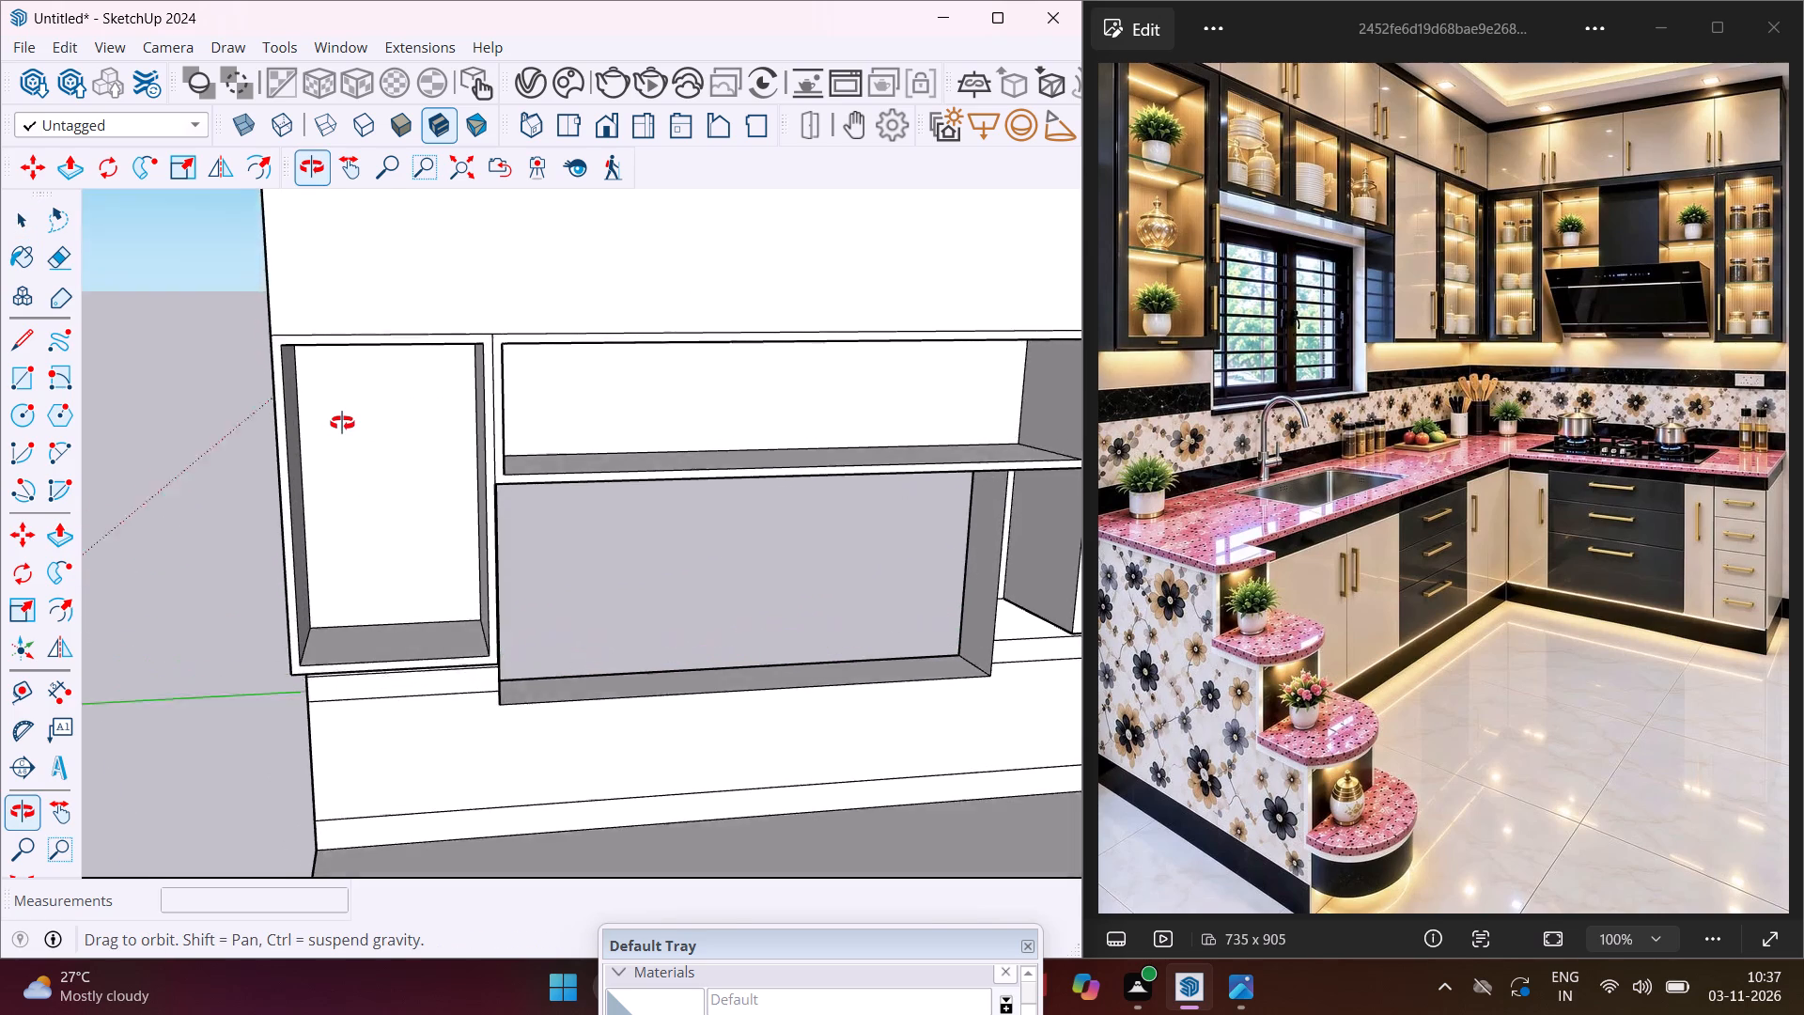
middle_click_drag(342, 423, 333, 382)
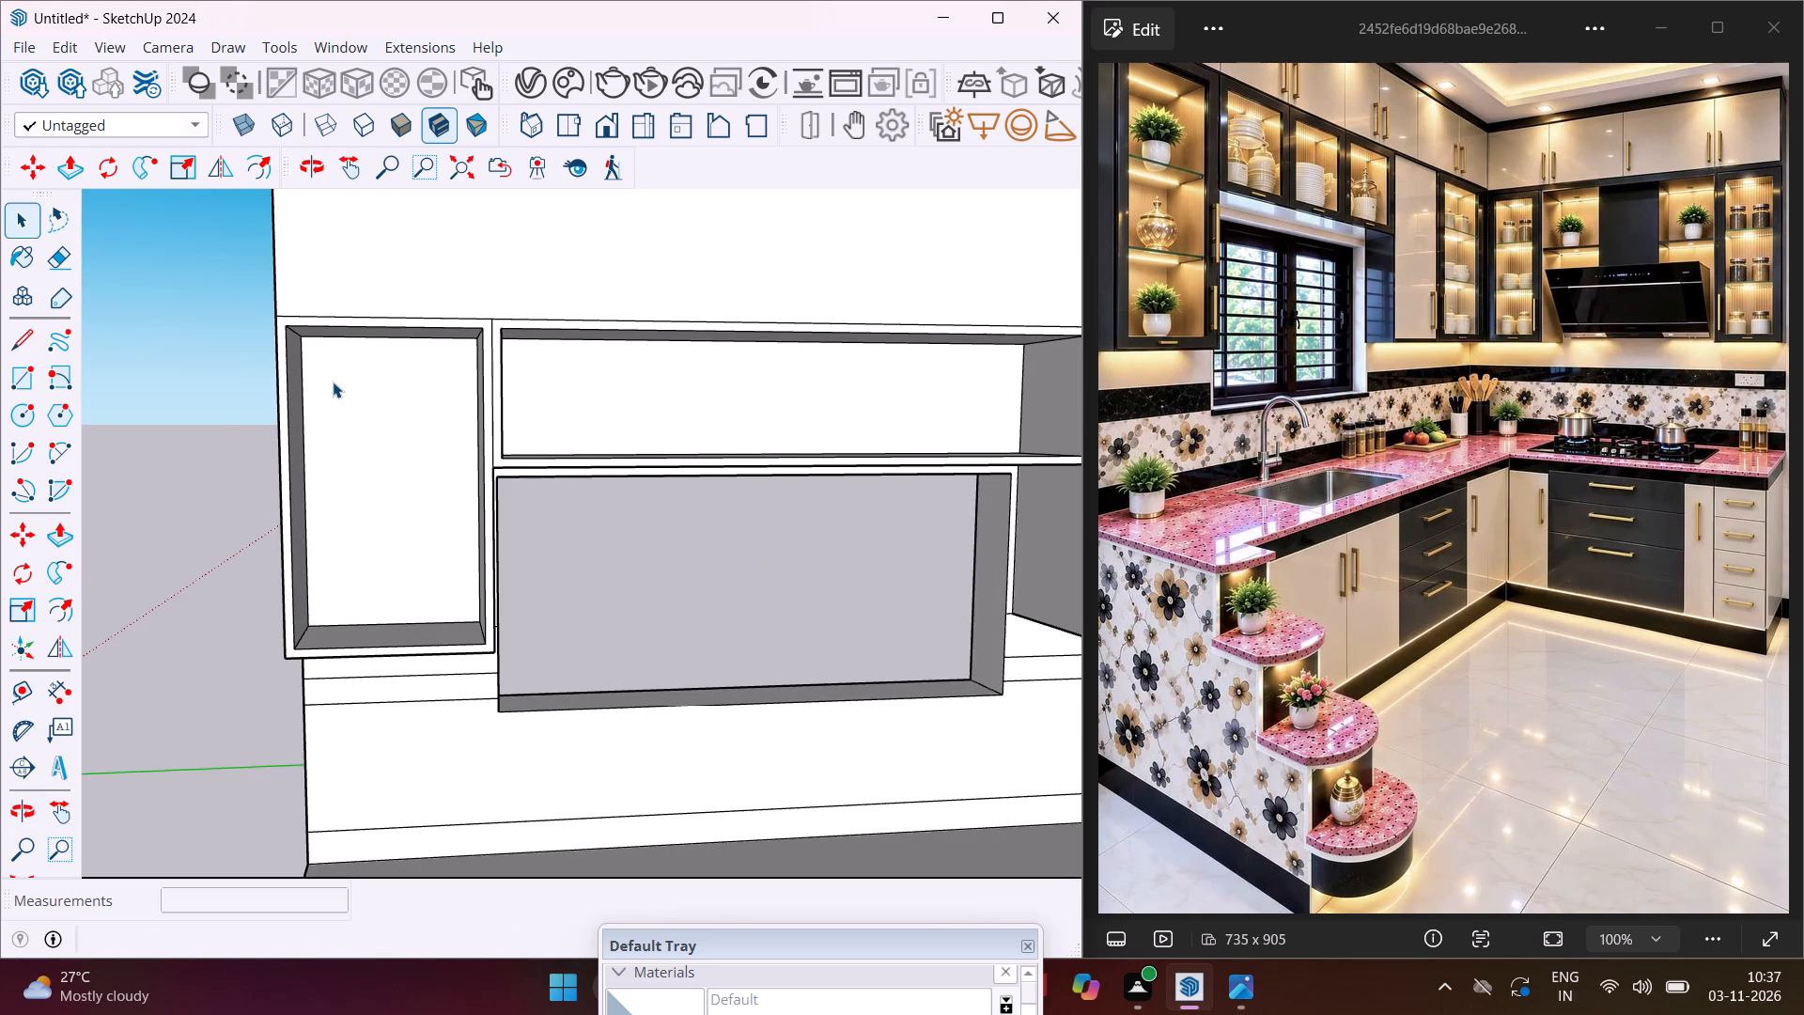
left_click(29, 381)
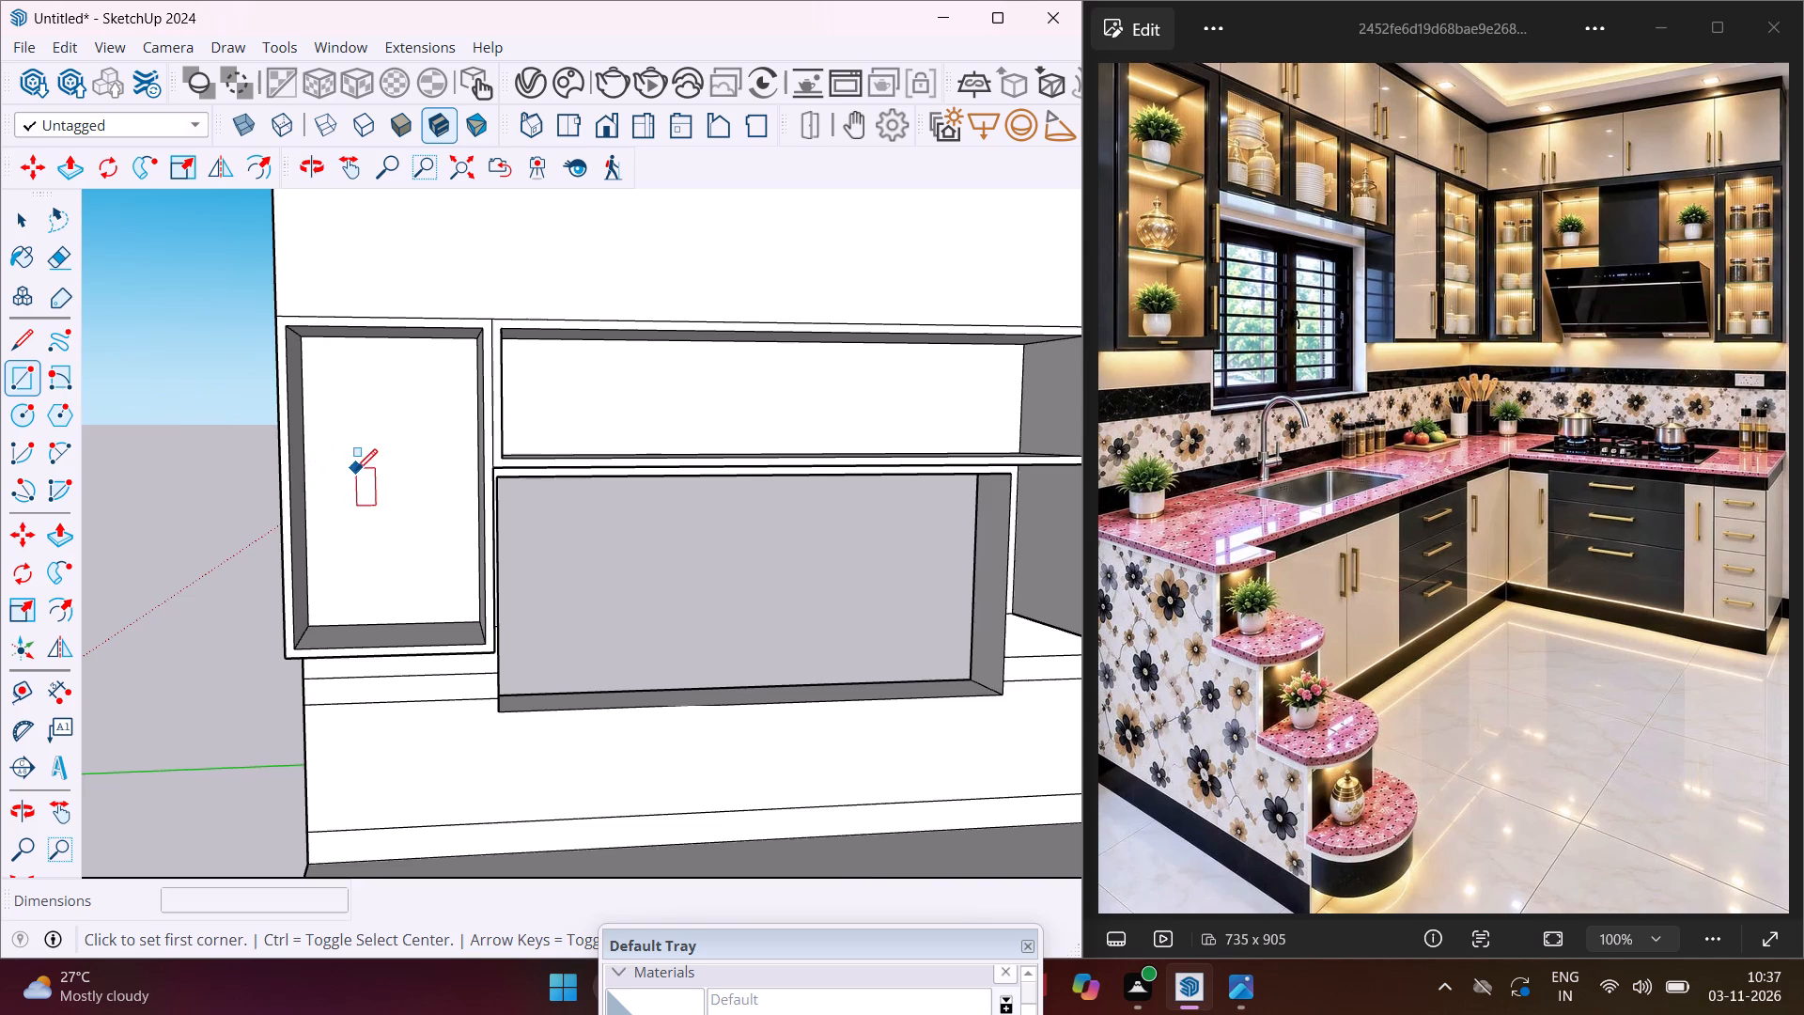
scroll(355, 470, "up", 4)
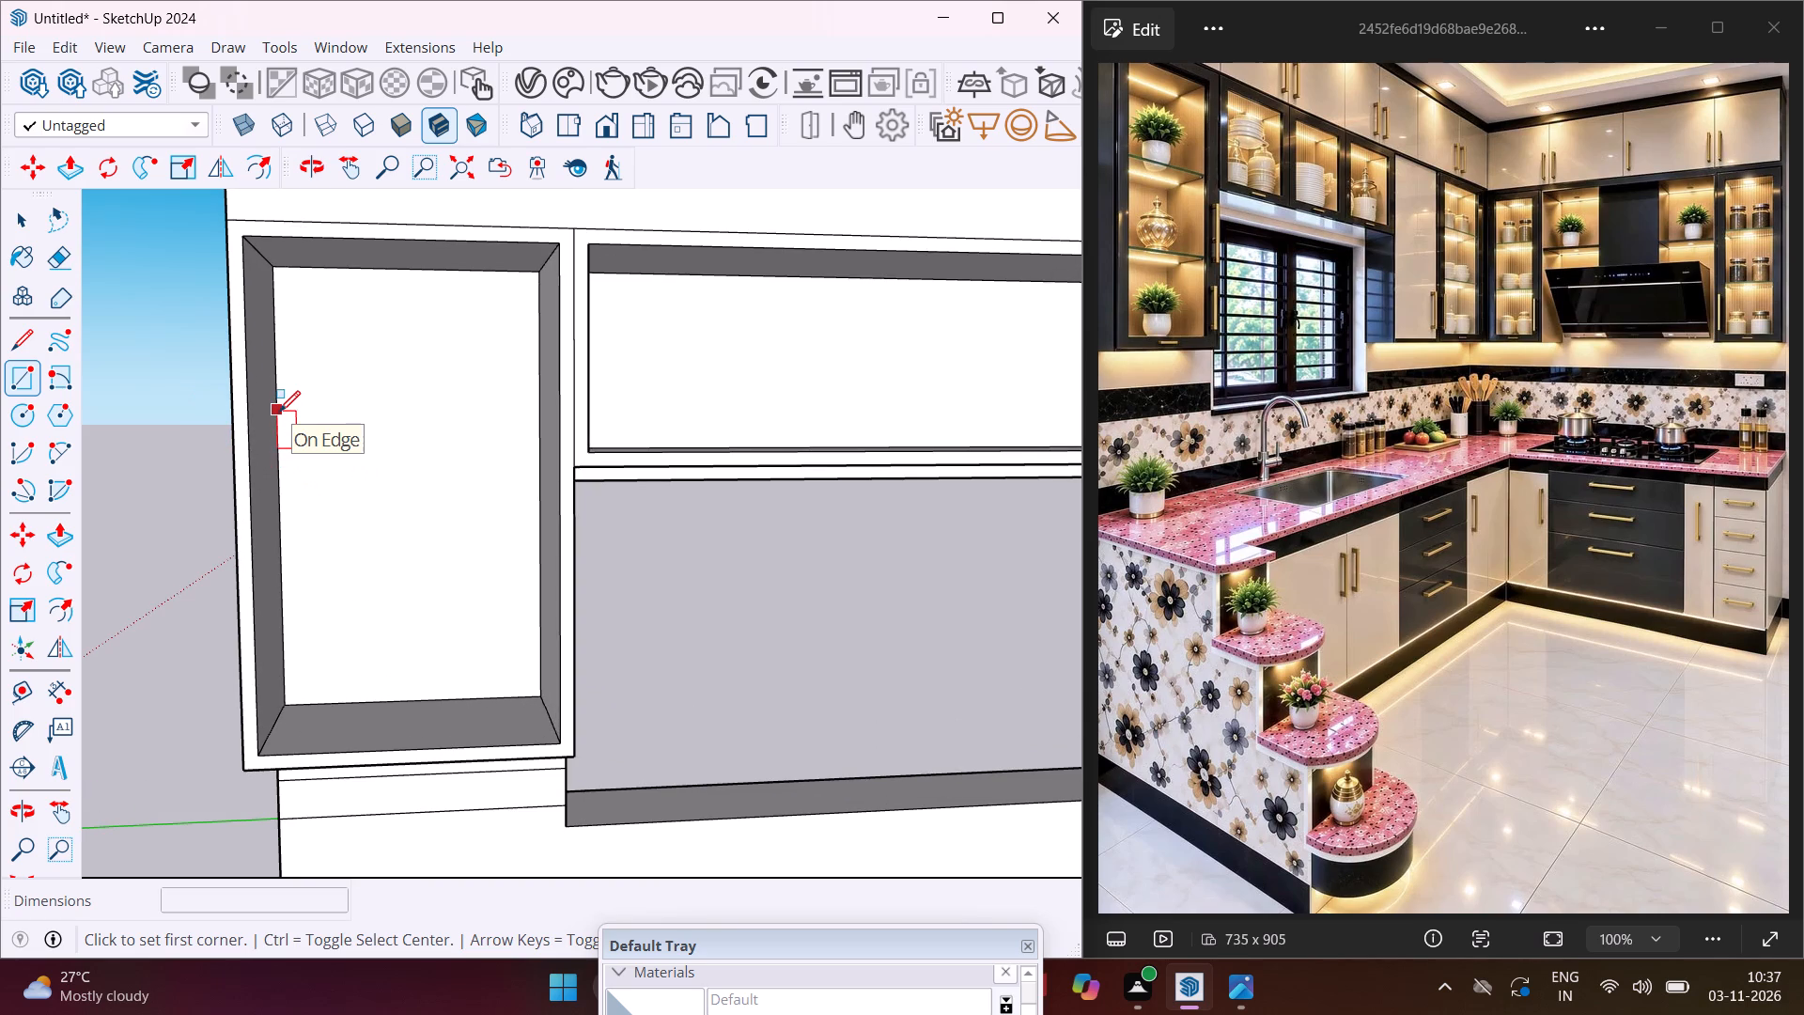
left_click(279, 412)
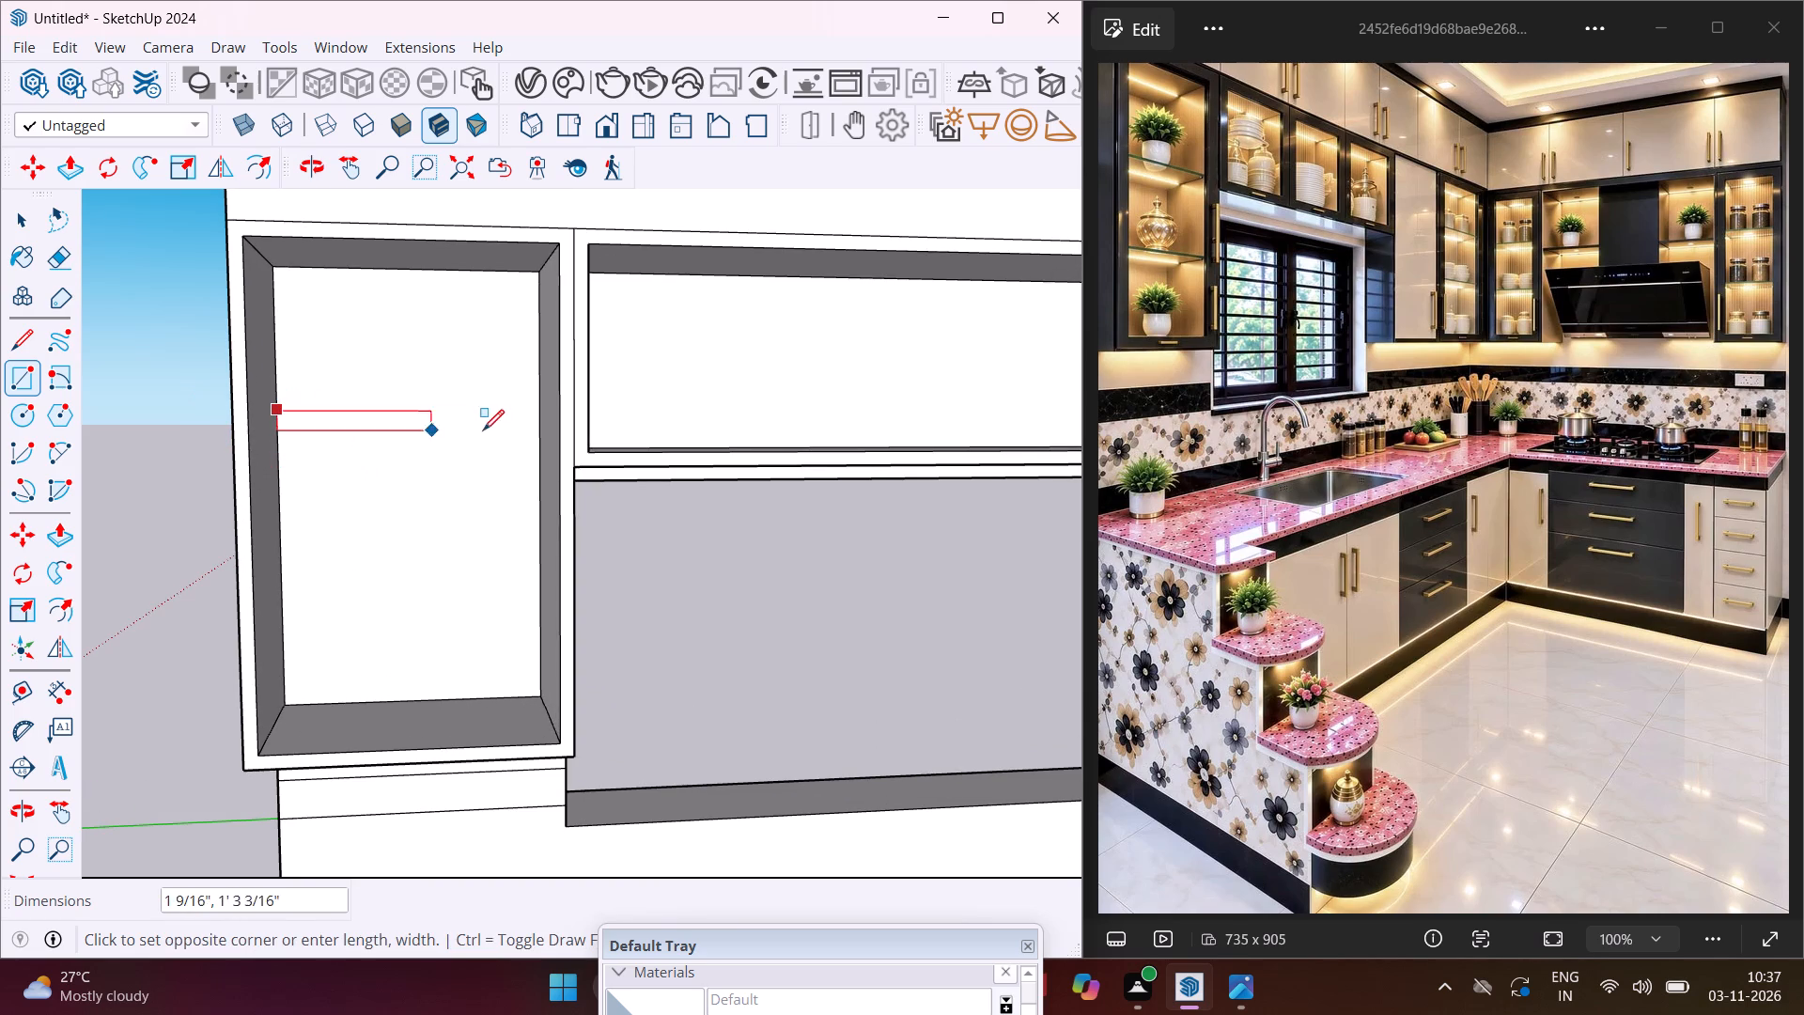
scroll(537, 424, "up", 3)
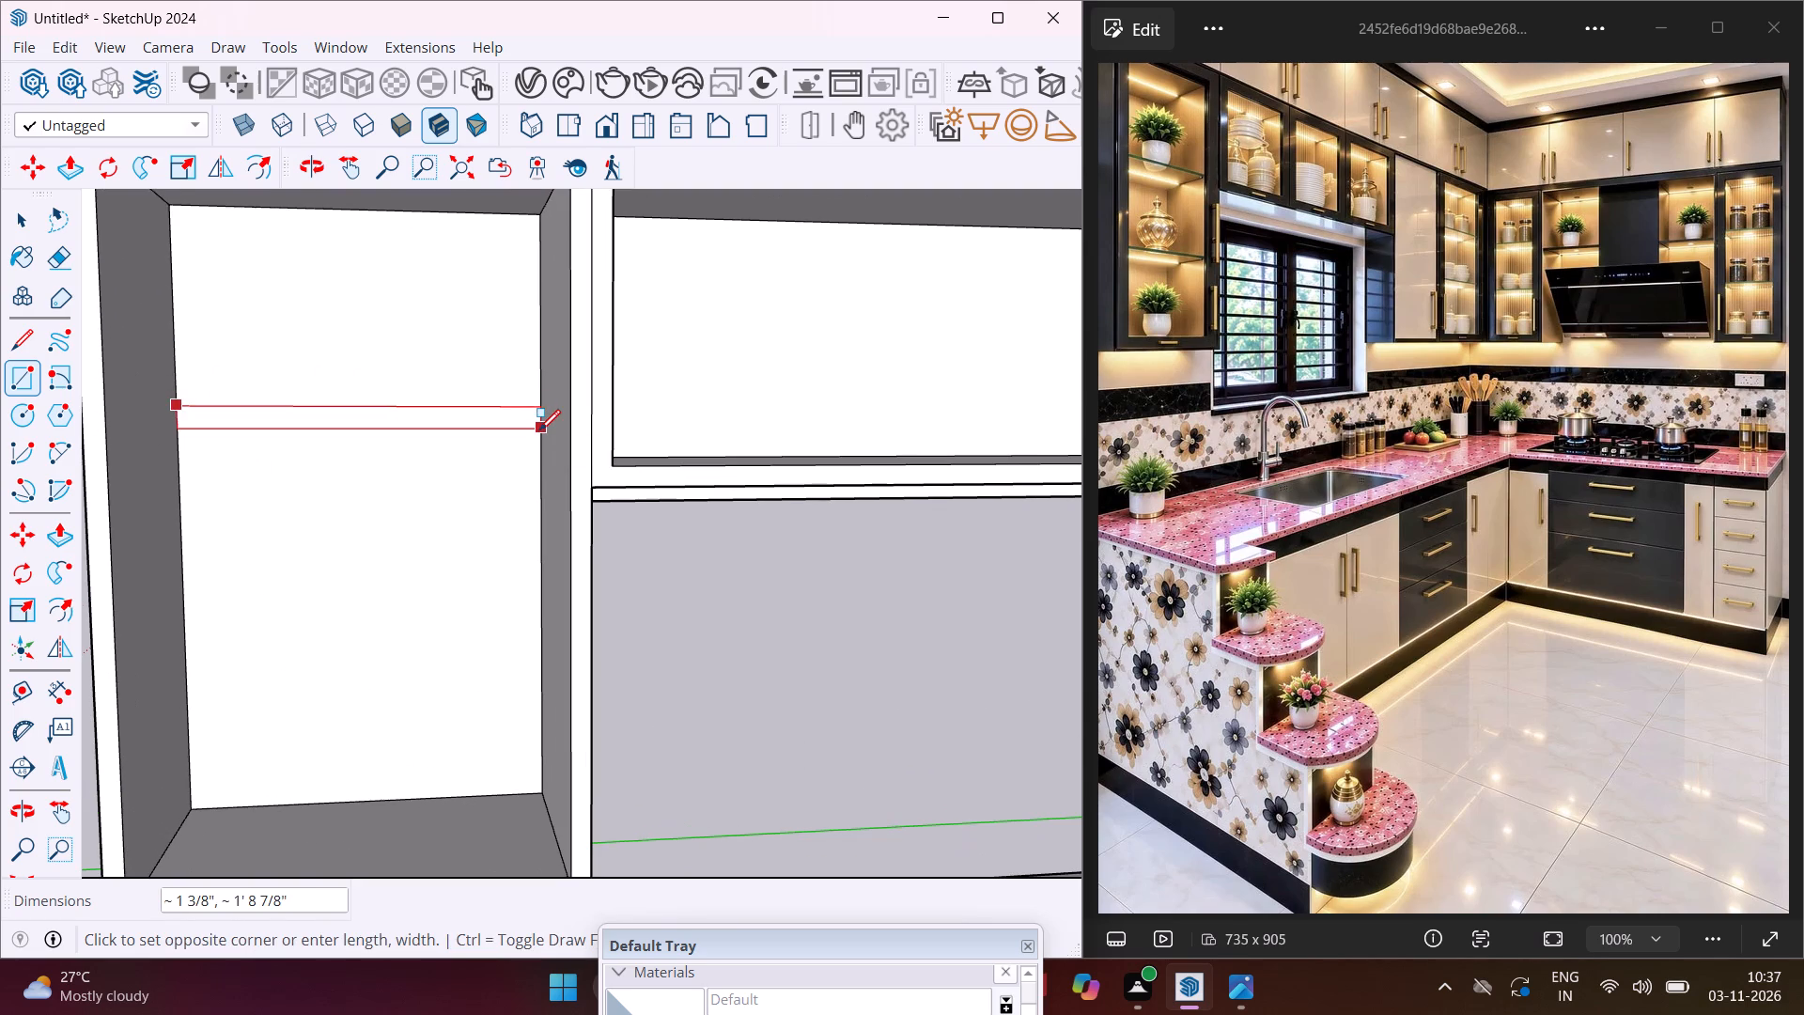
scroll(538, 428, "up", 2)
left_click(537, 427)
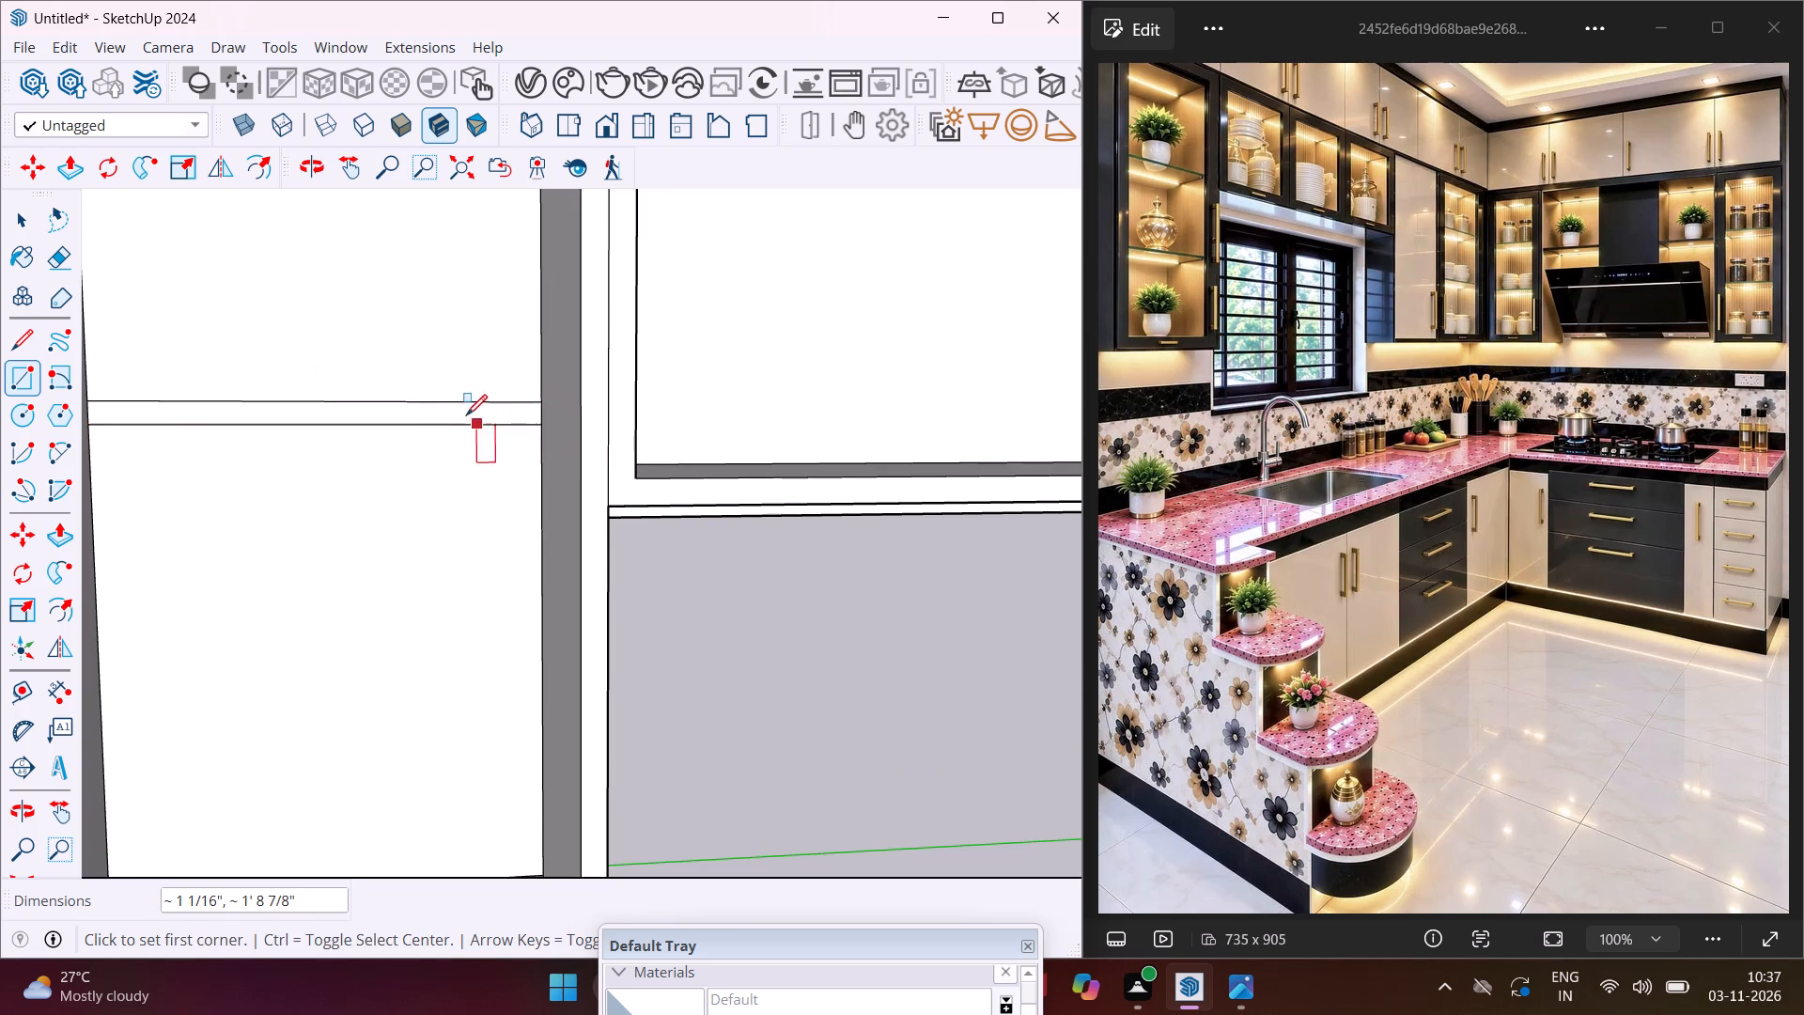
scroll(465, 415, "down", 8)
key("Escape")
key("space")
Copy the shelf strip straight down by about 1' 3/8" on the window wall's end cabinet back.
scroll(391, 400, "up", 3)
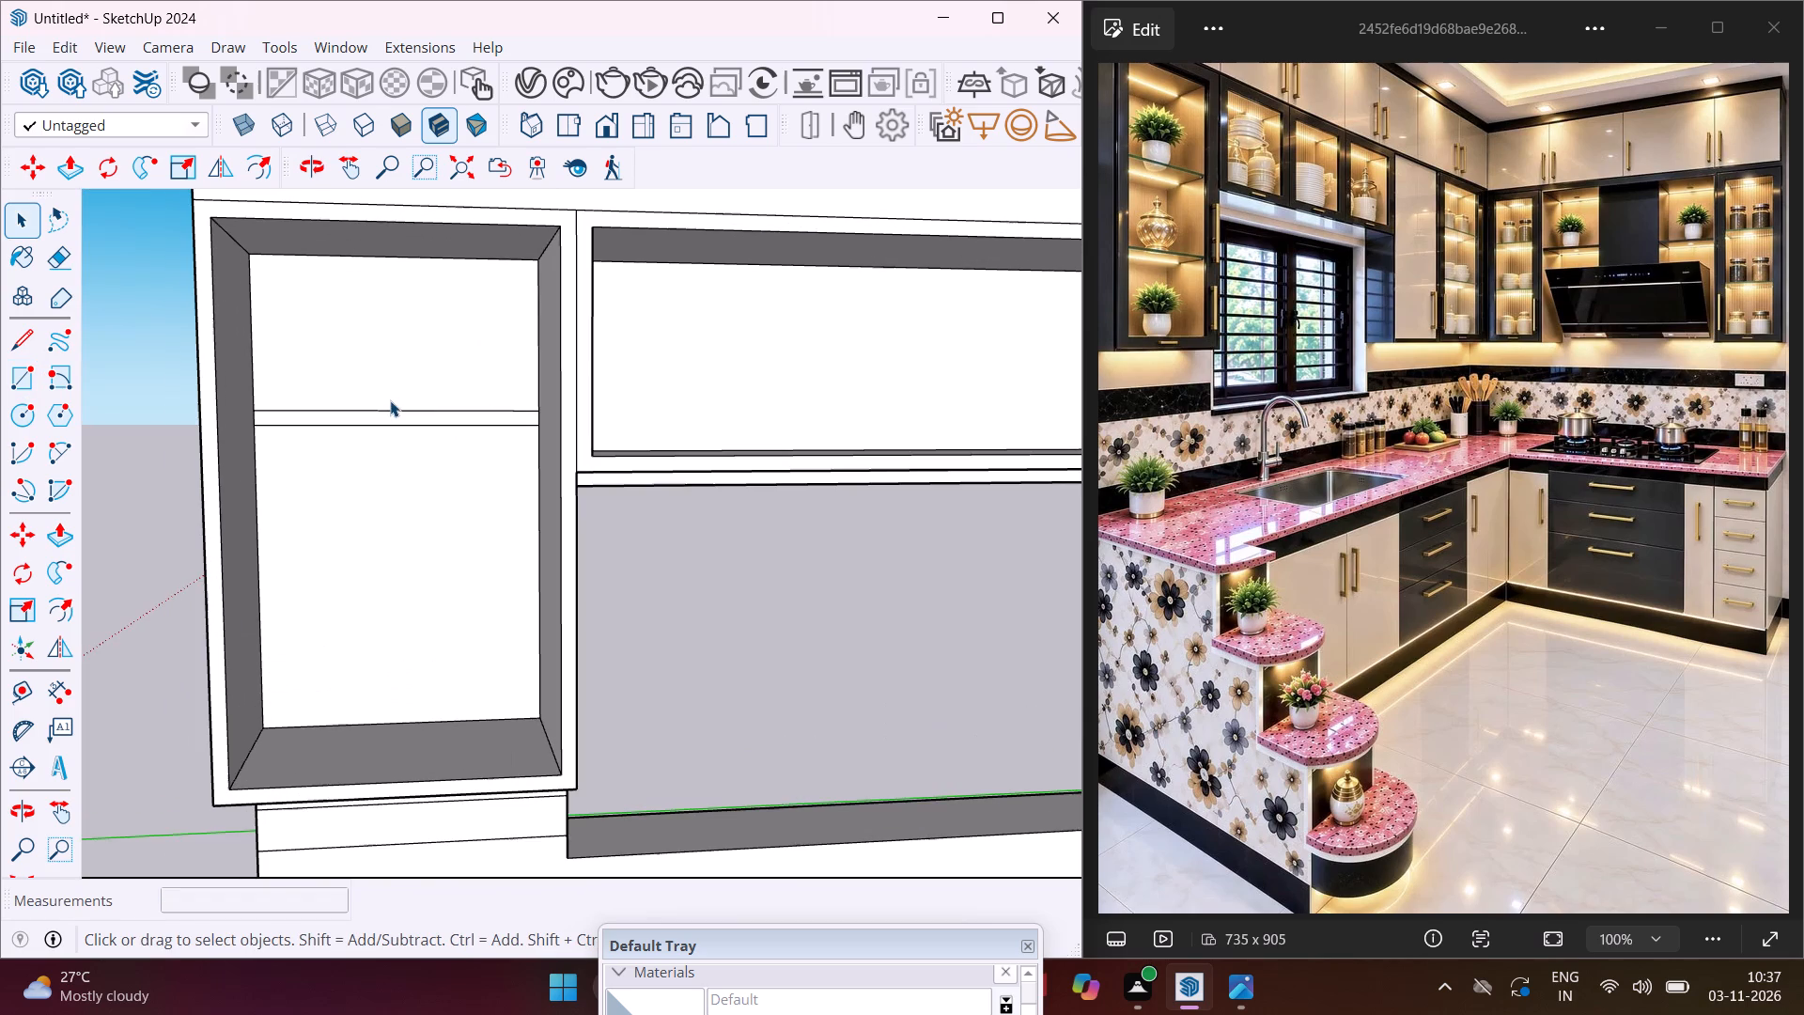
scroll(390, 400, "up", 2)
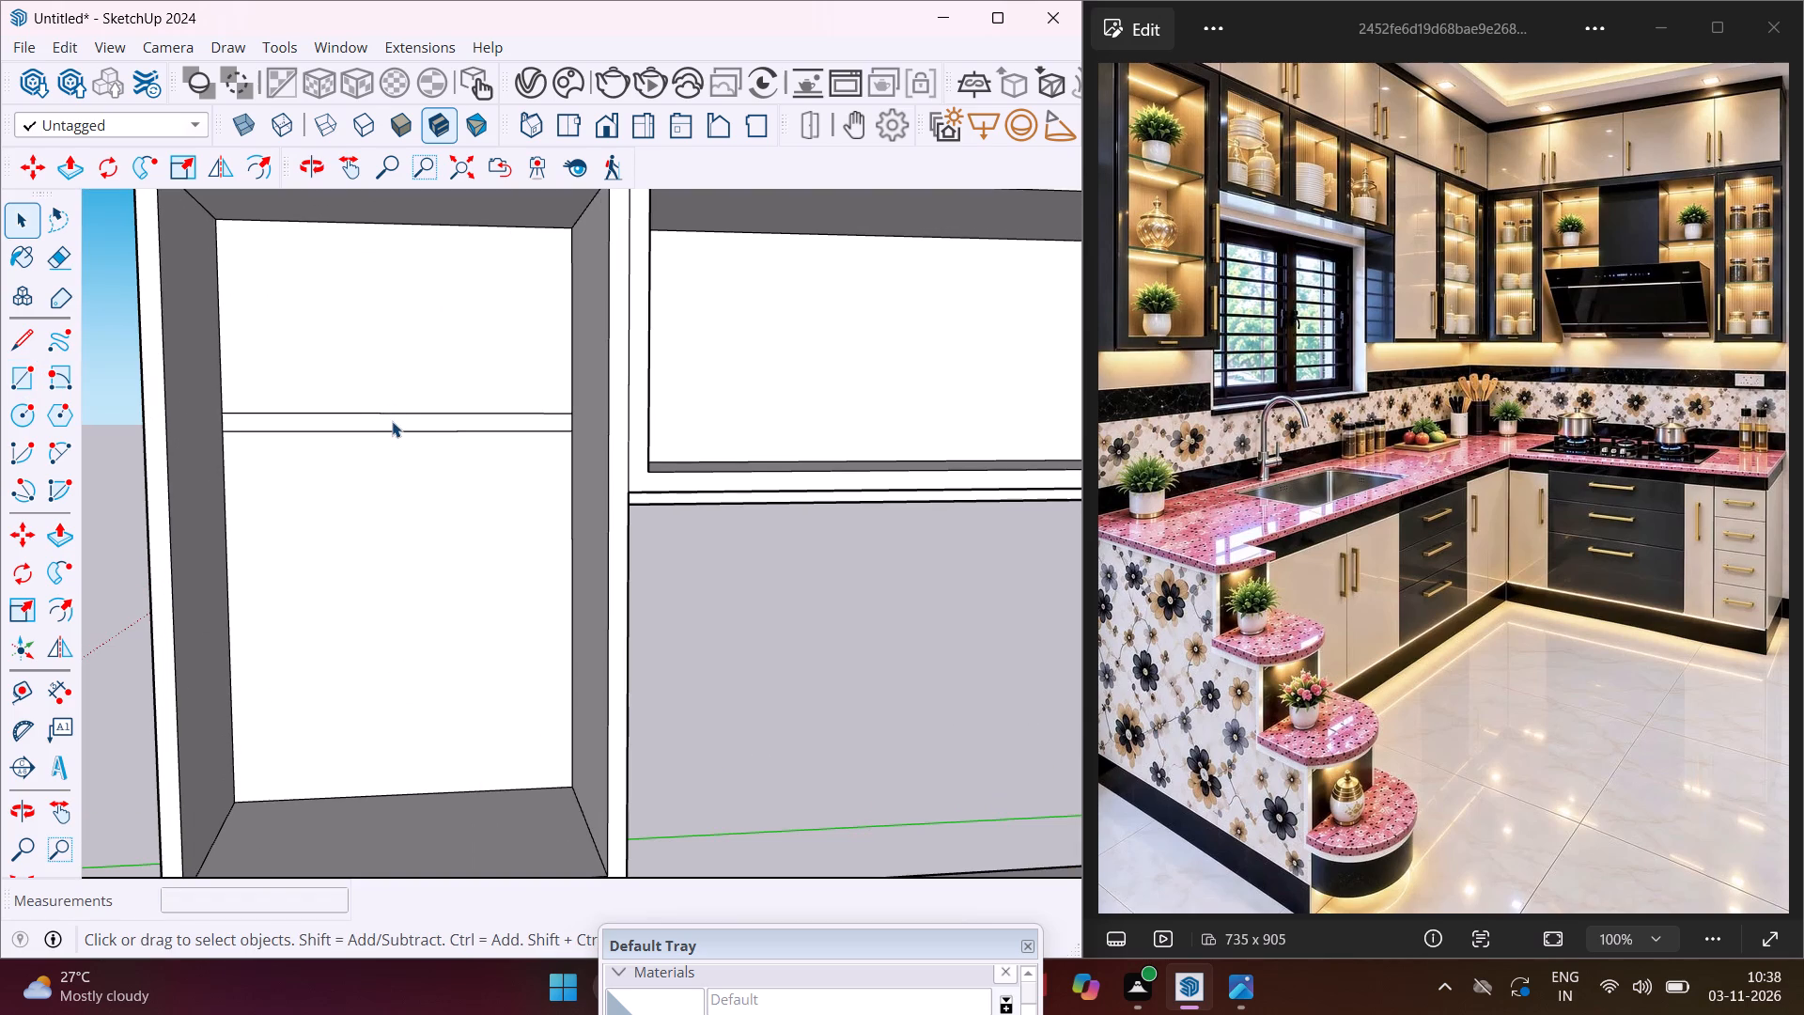
left_click(392, 421)
key("m")
left_click(392, 421)
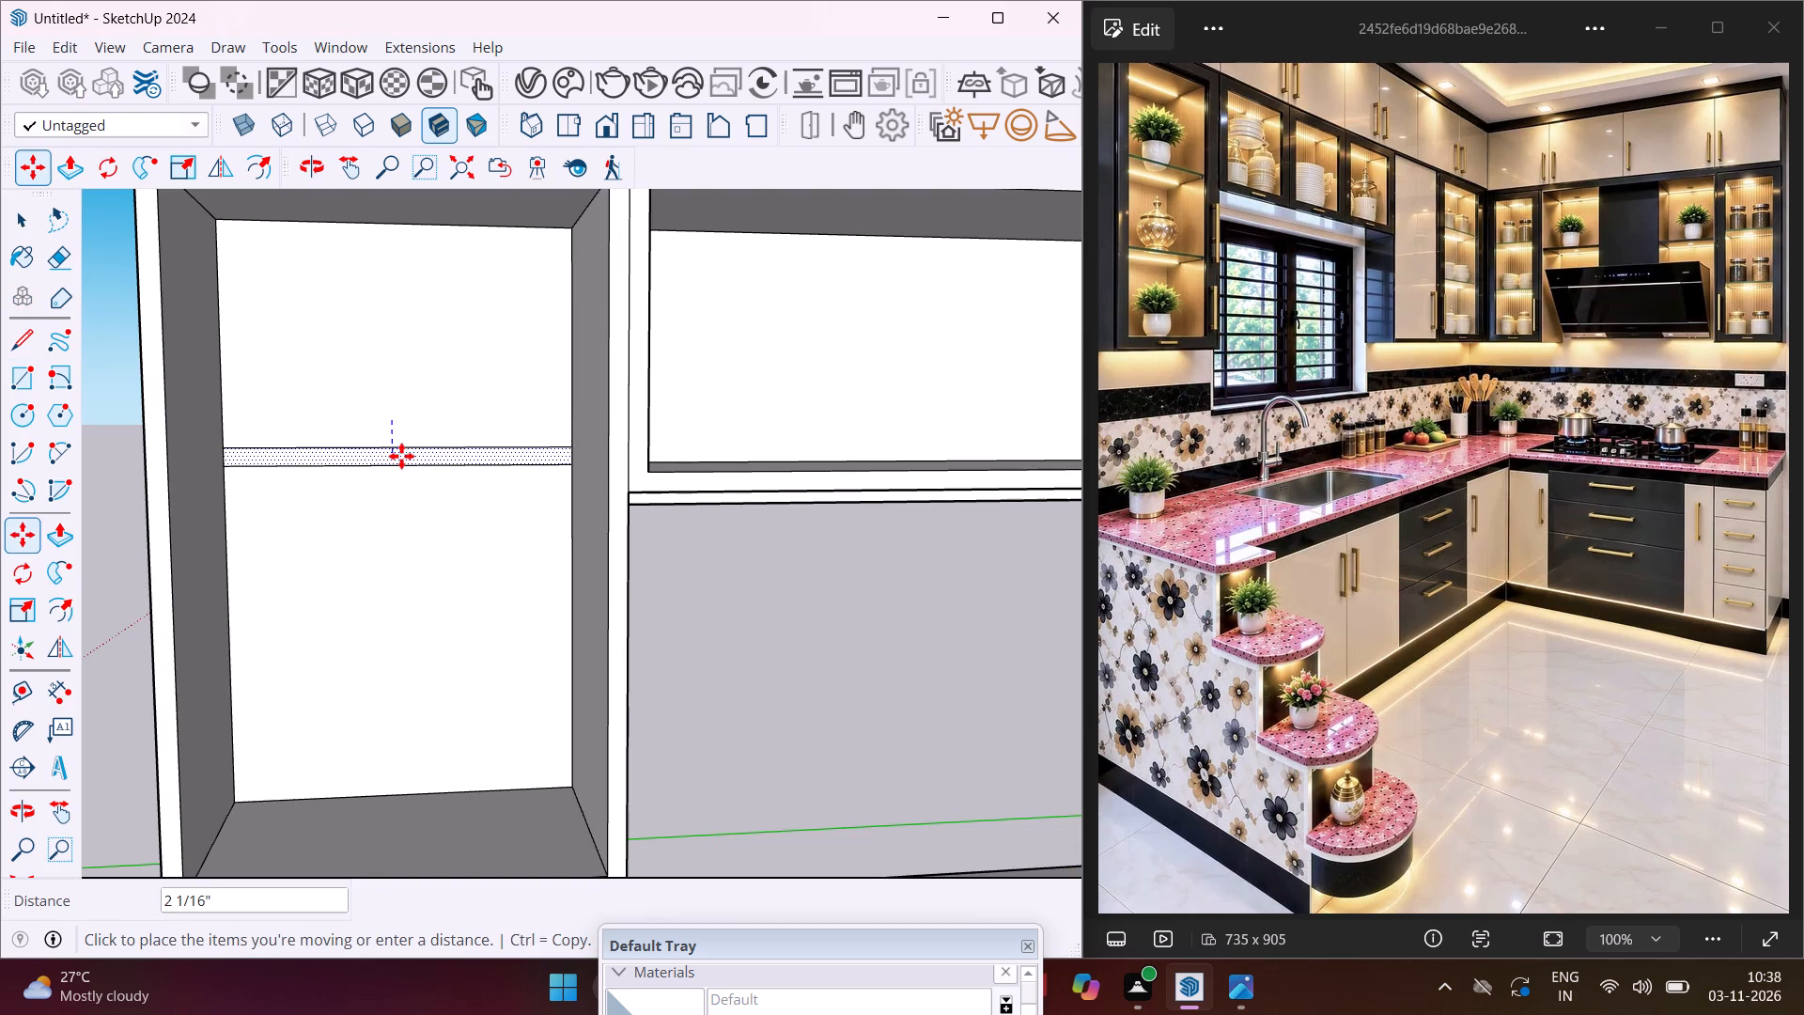
scroll(401, 495, "down", 2)
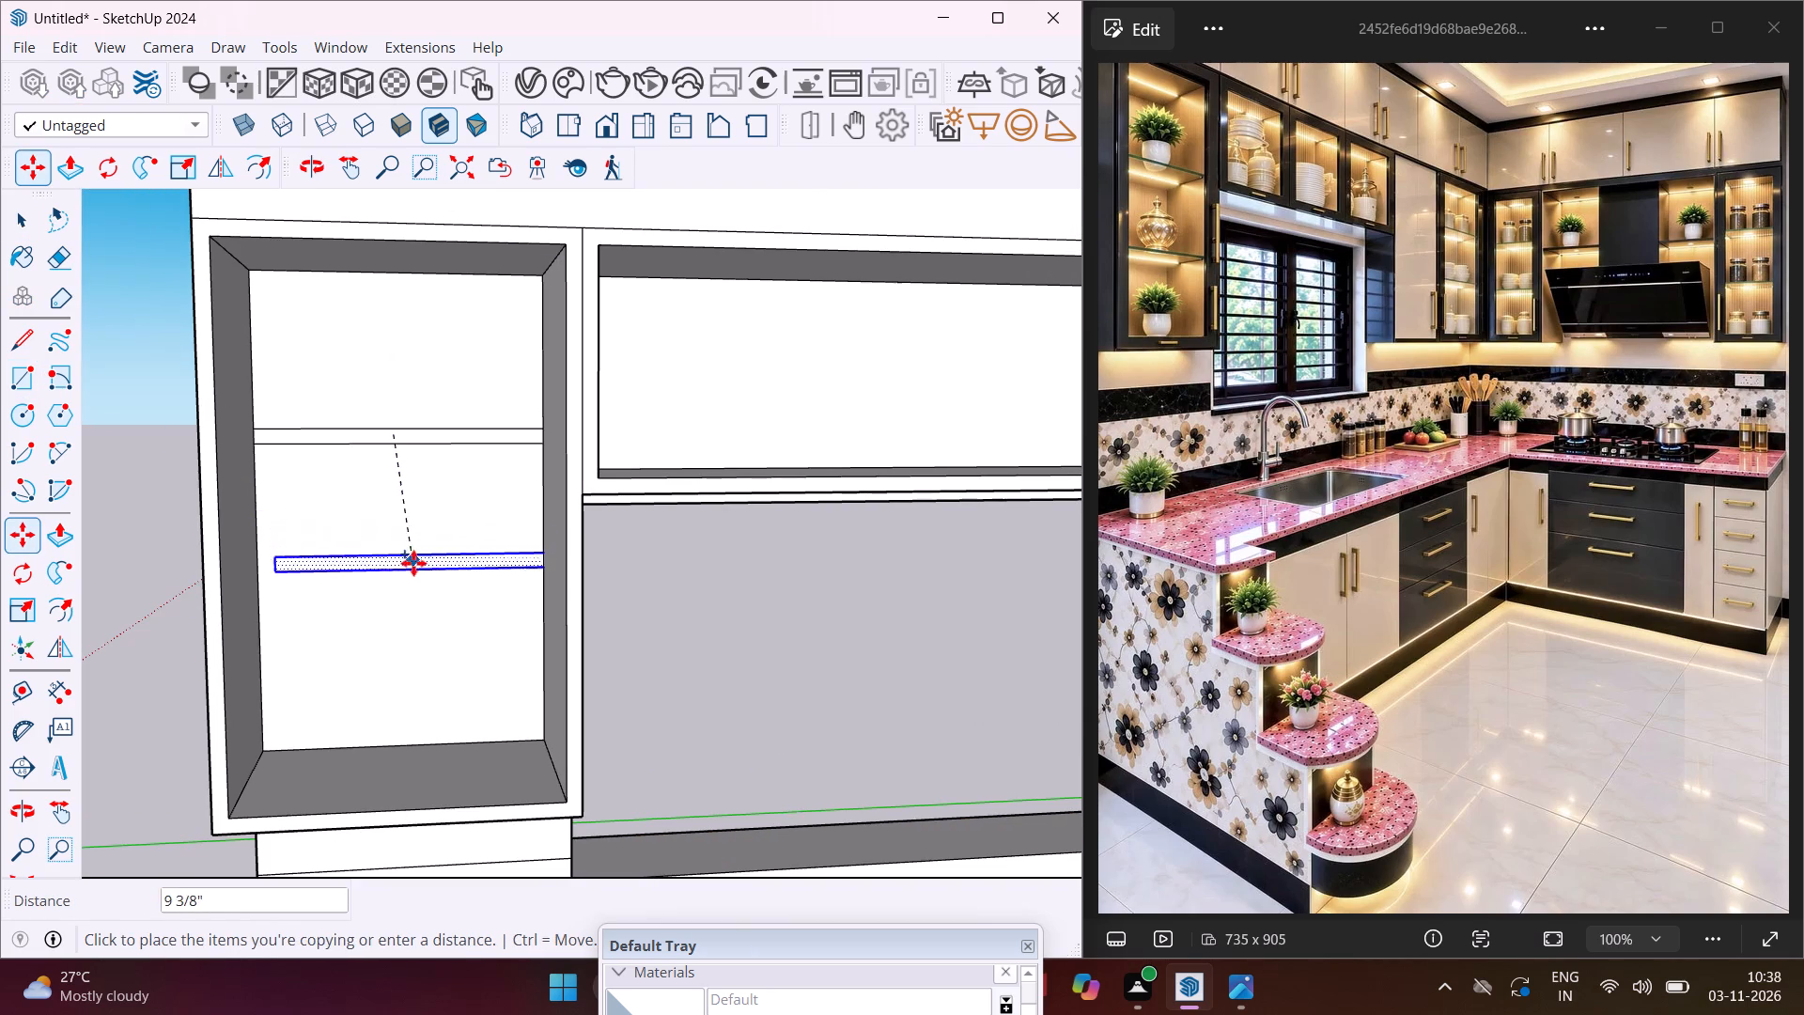
left_click(405, 602)
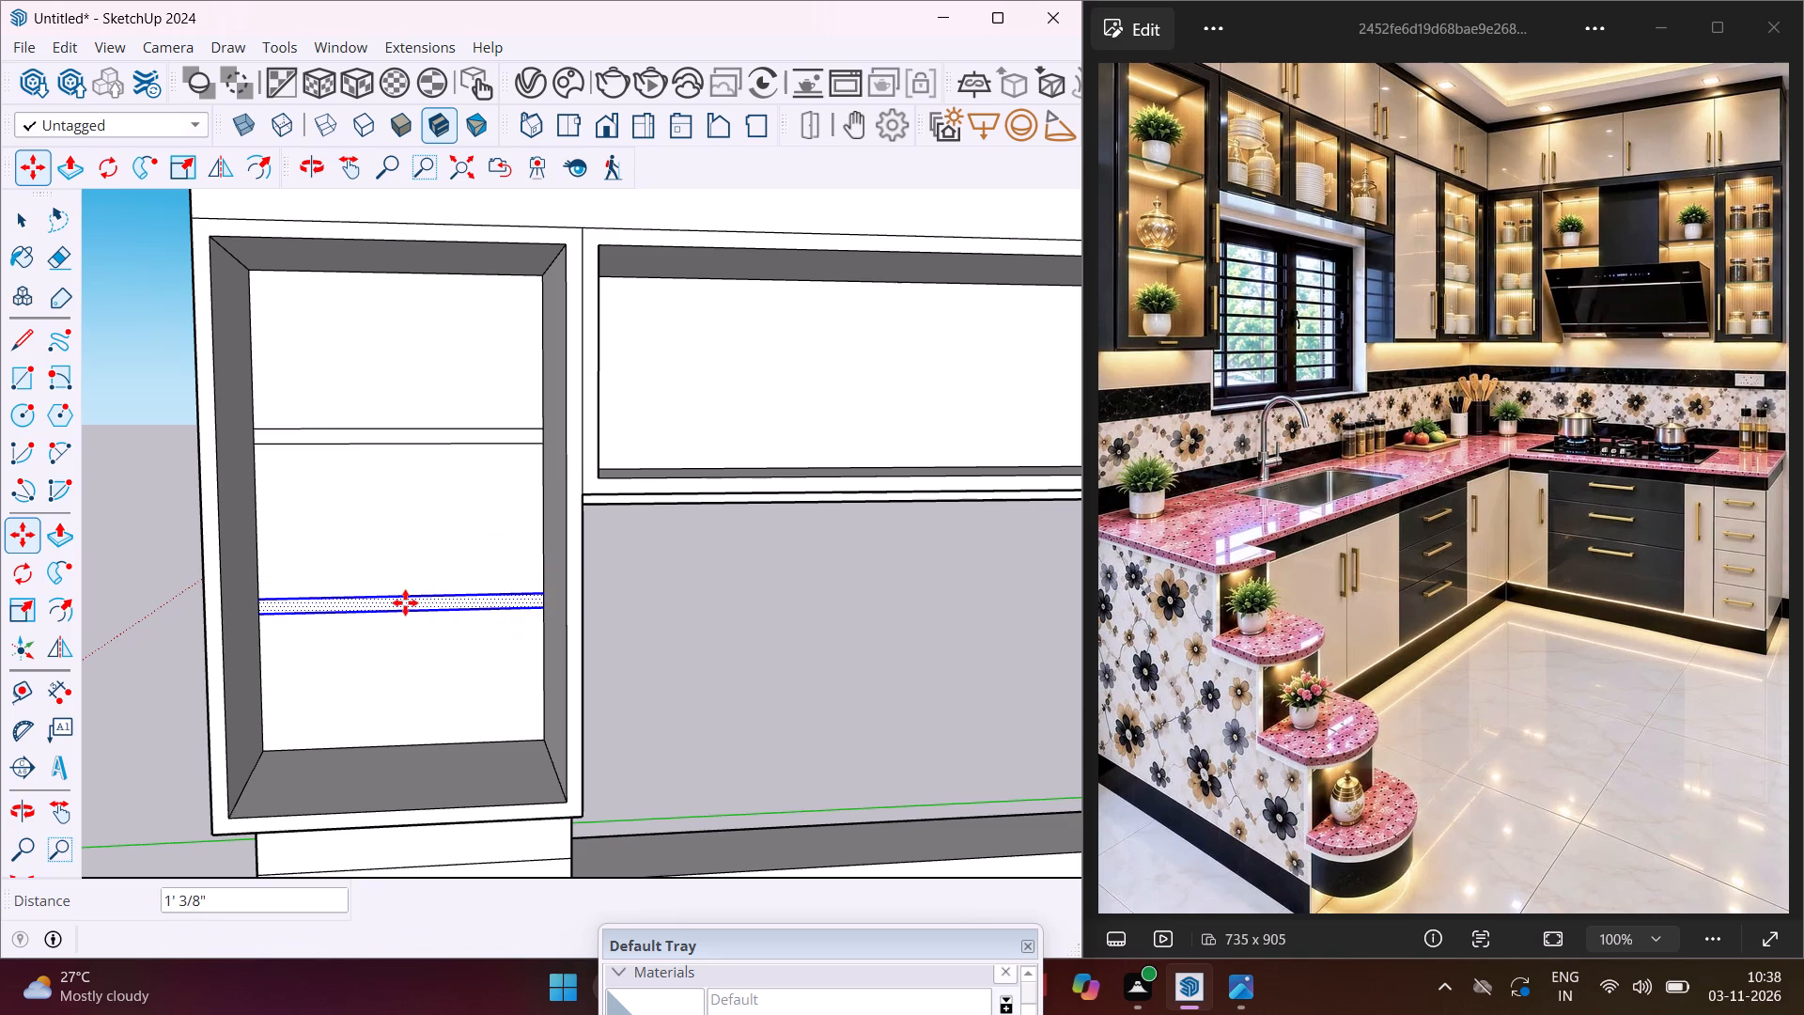
key("Escape")
key("space")
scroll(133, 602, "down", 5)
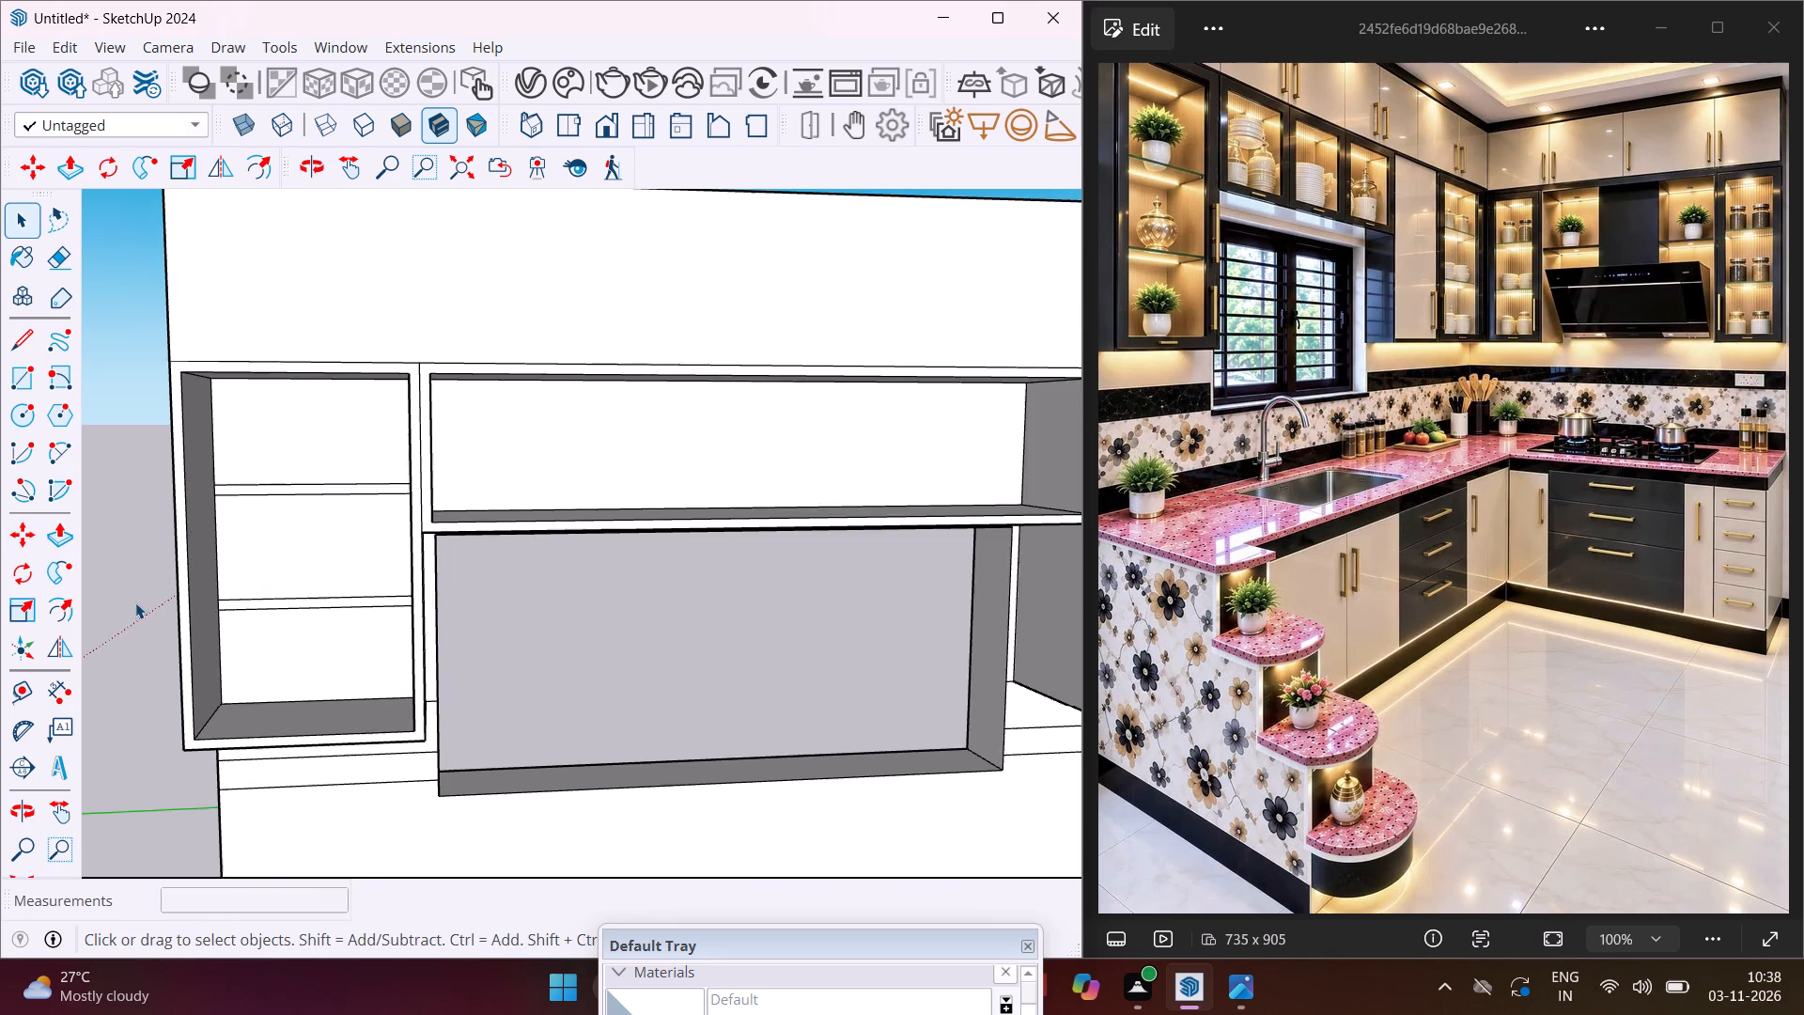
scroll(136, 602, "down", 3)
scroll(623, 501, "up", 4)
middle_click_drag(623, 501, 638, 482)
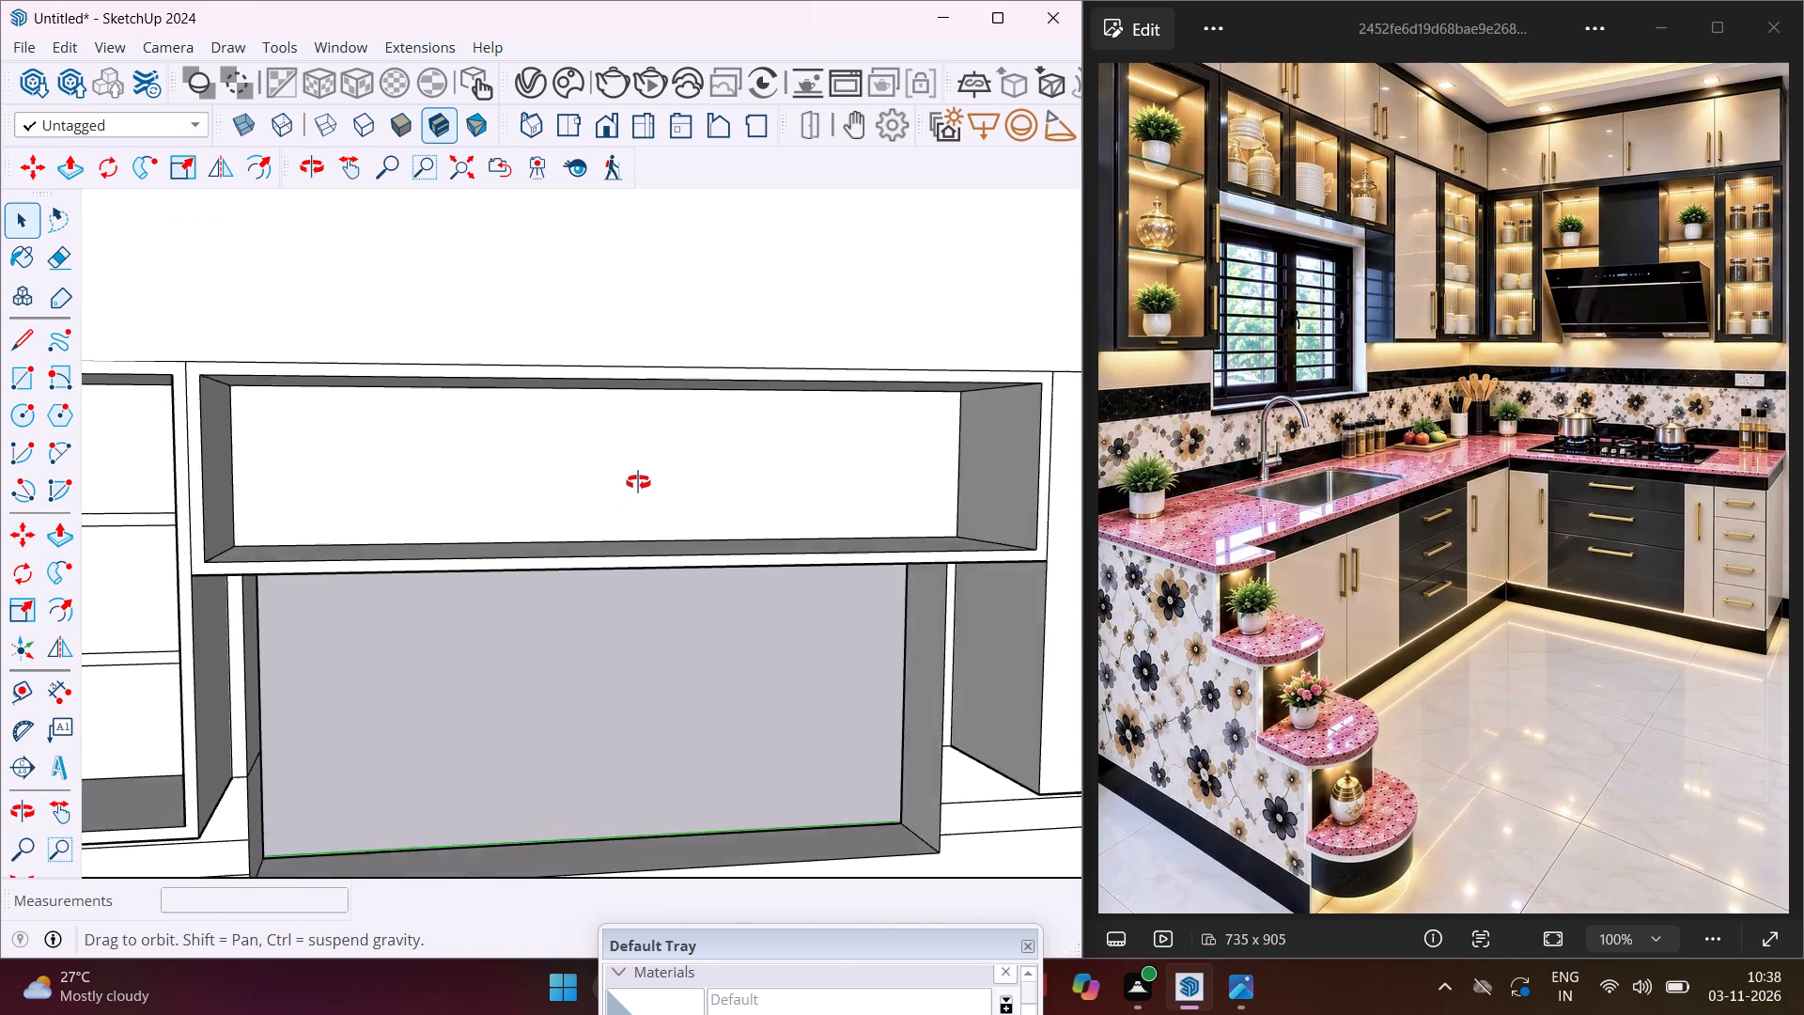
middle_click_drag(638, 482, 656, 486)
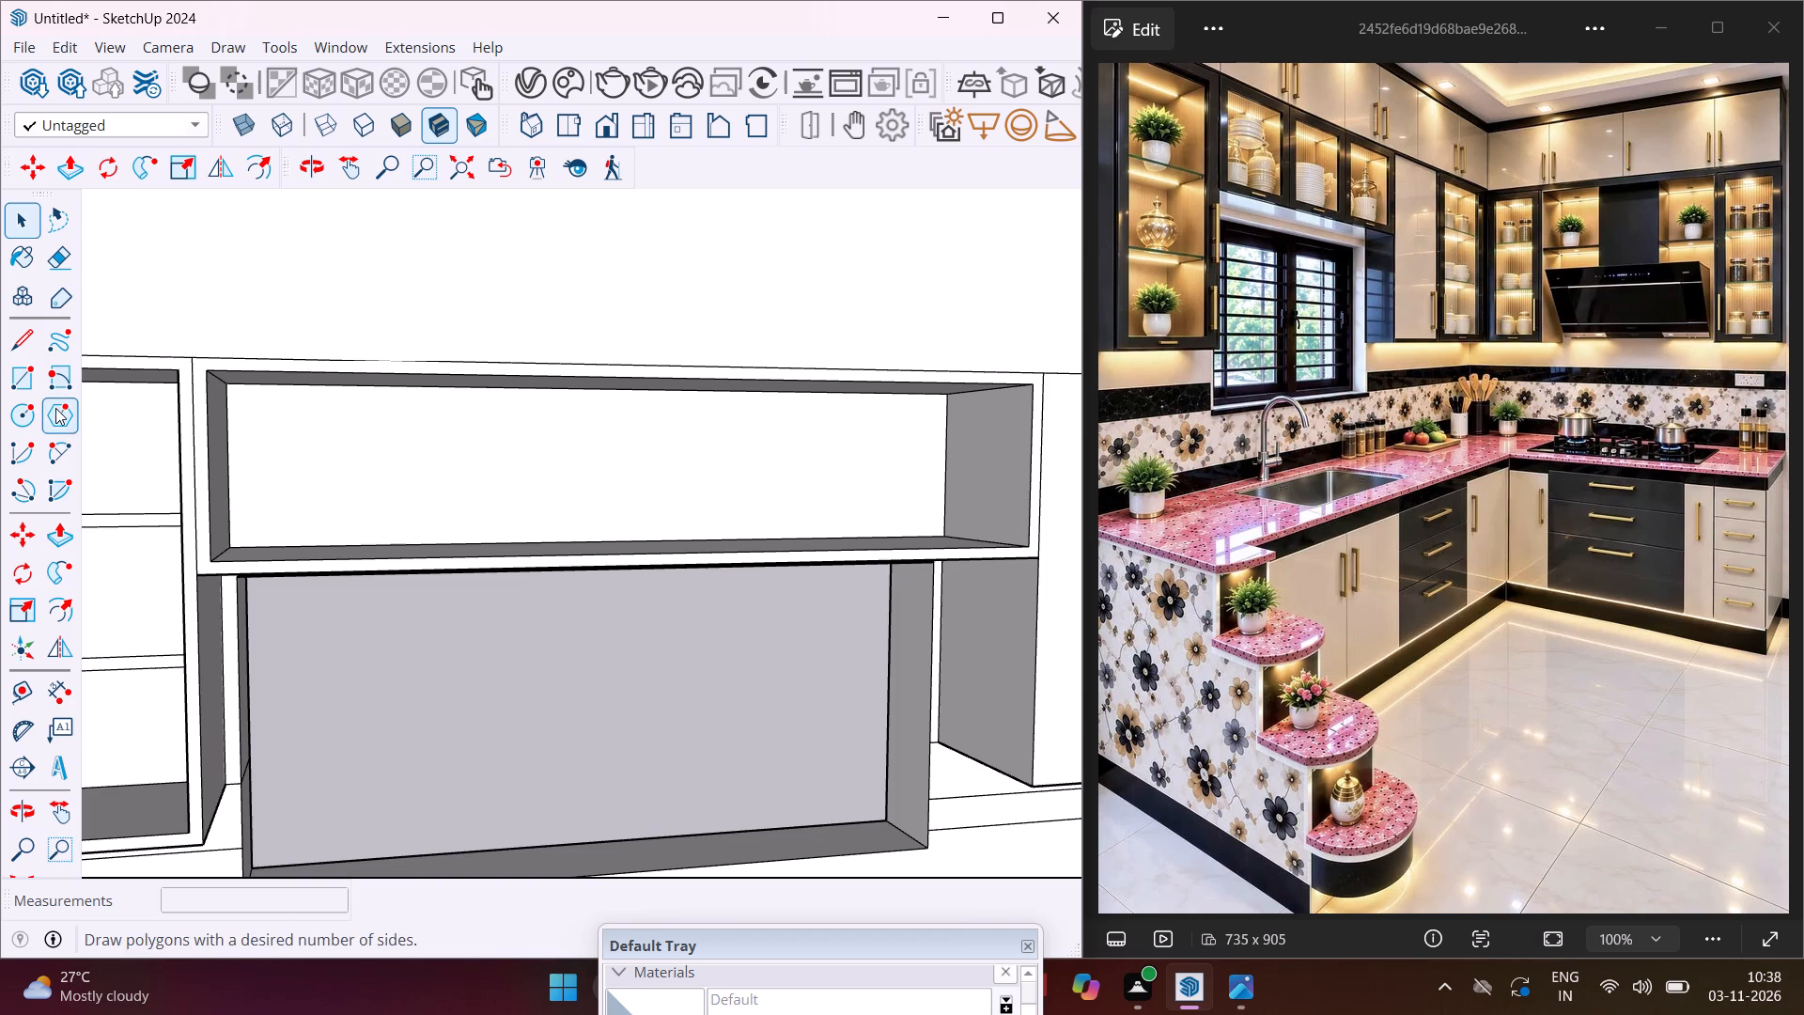
Draw a thin vertical divider rectangle about 1 1/8" wide and 1' 2 5/16" high on the back of the cabinet above the window.
left_click(18, 381)
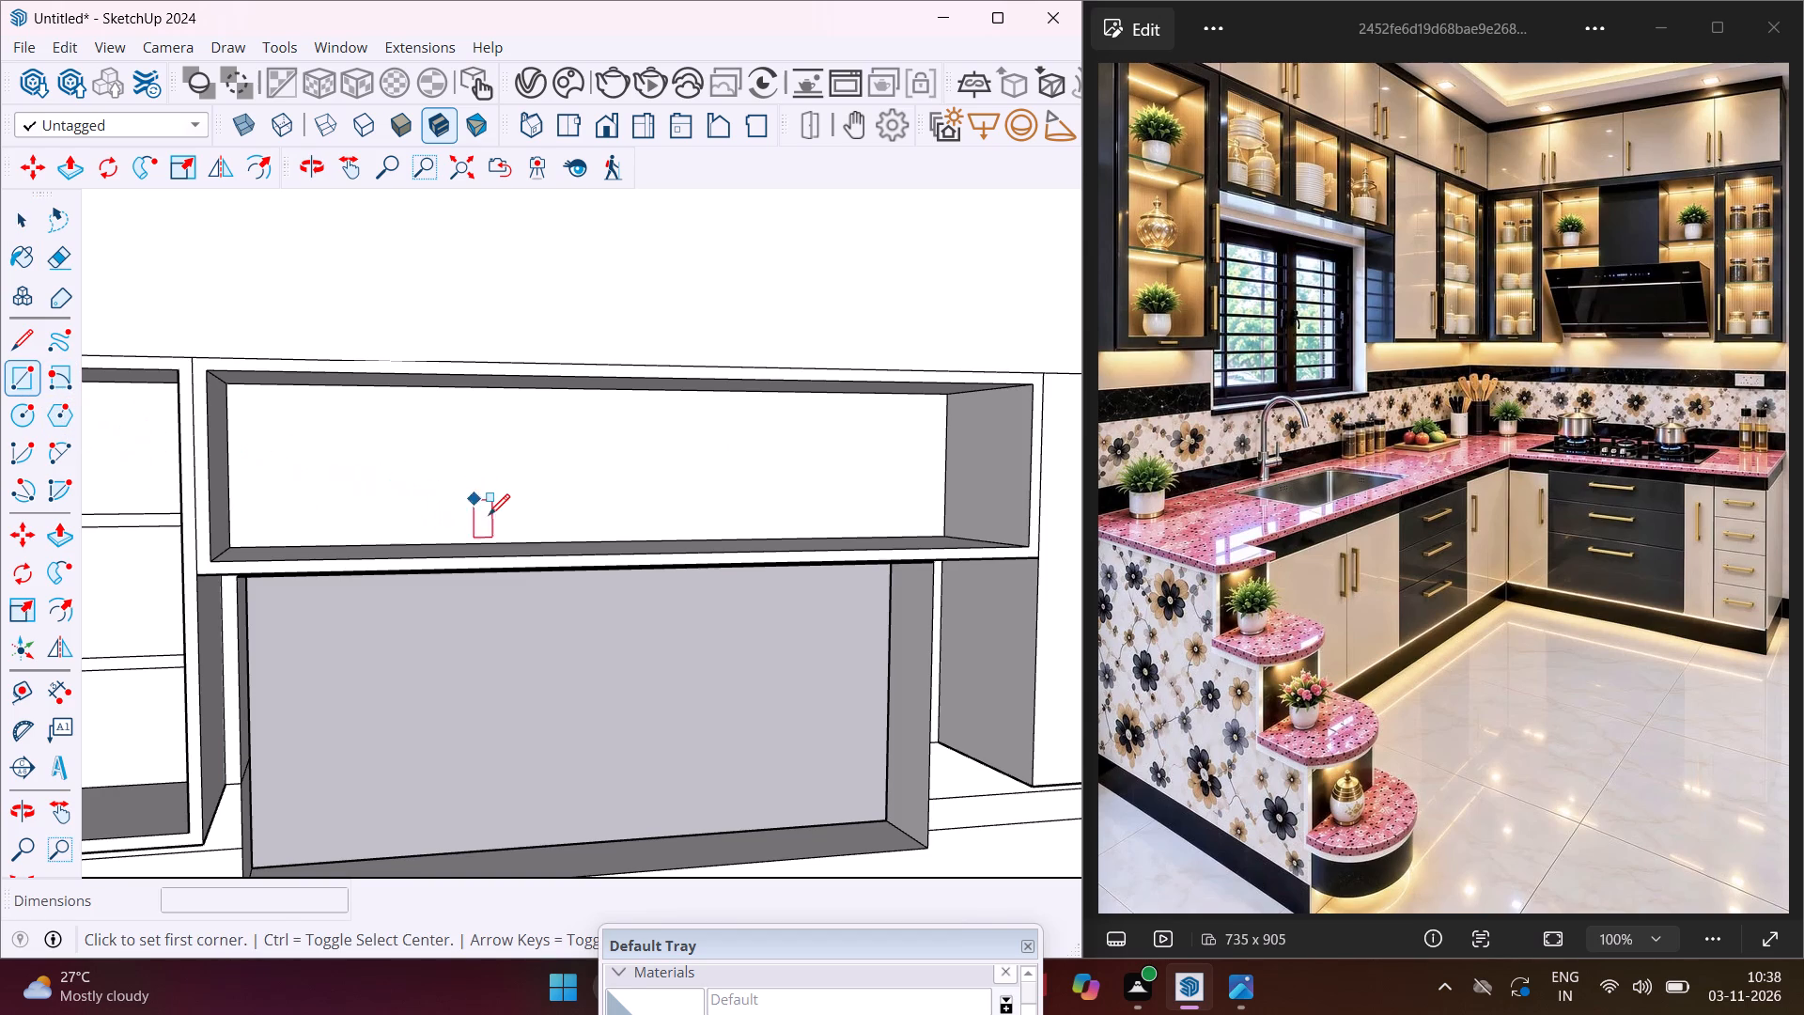
middle_click_drag(463, 485, 449, 463)
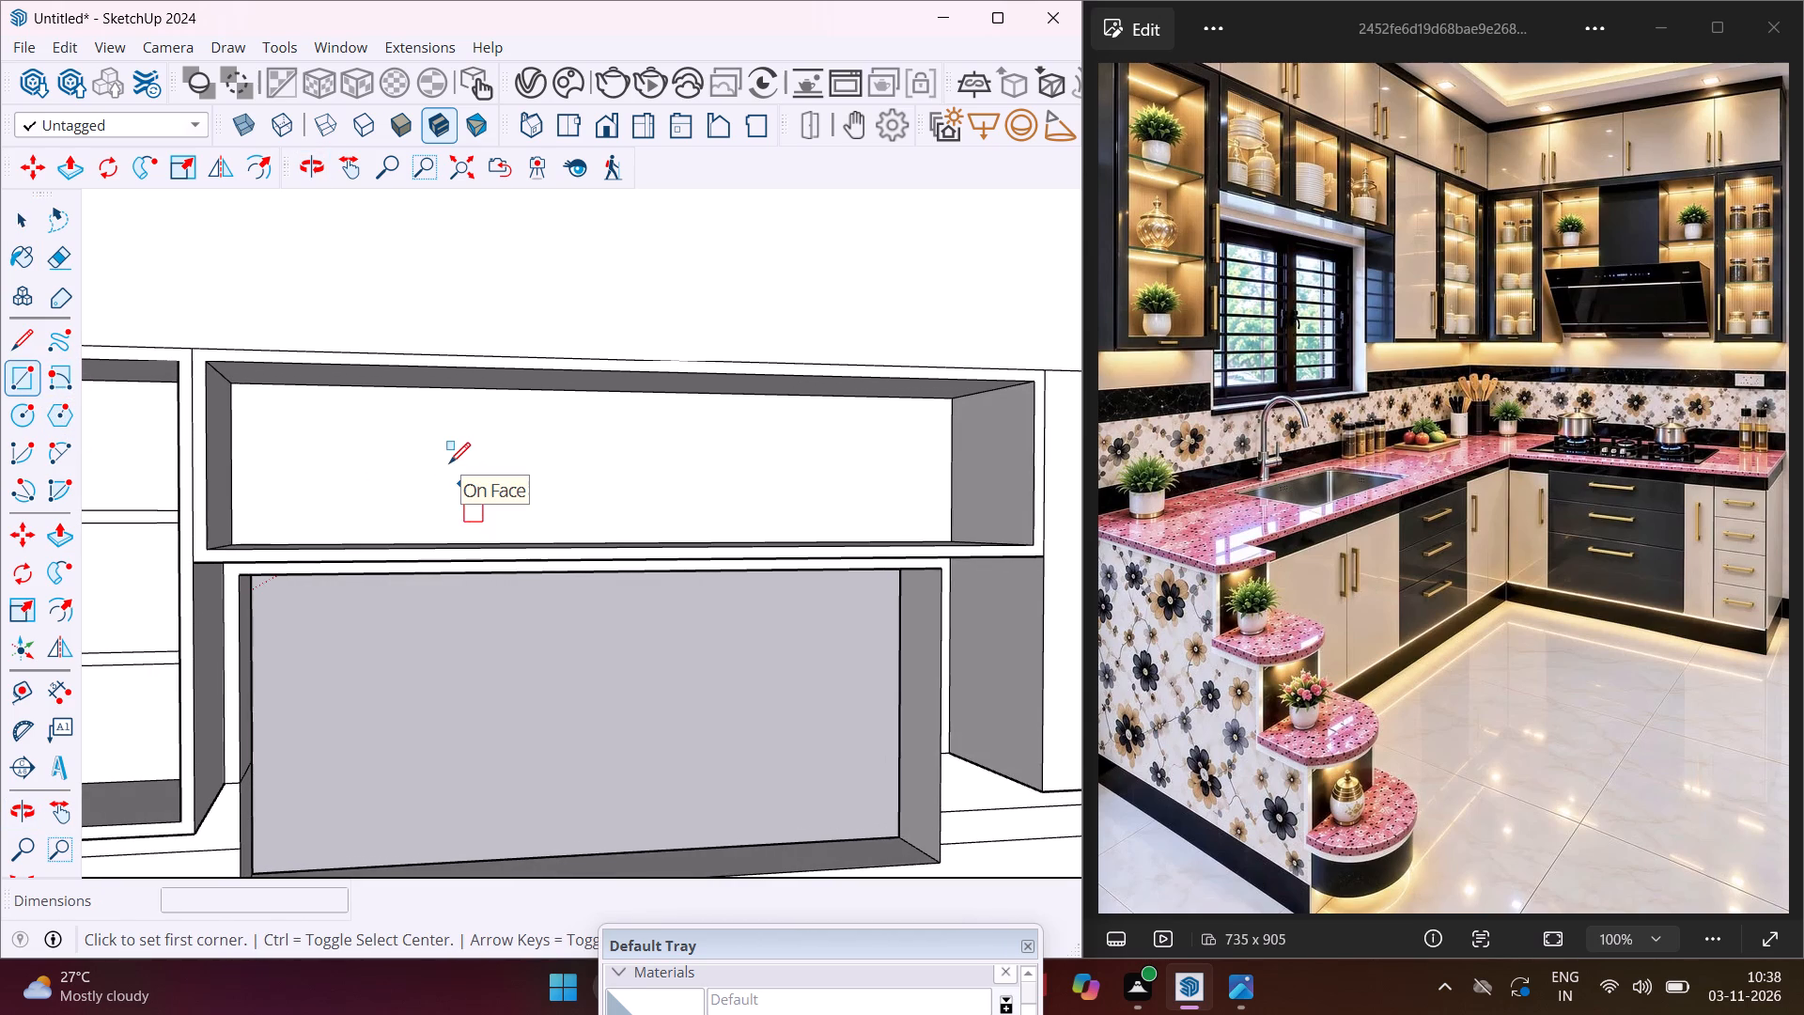
left_click(456, 393)
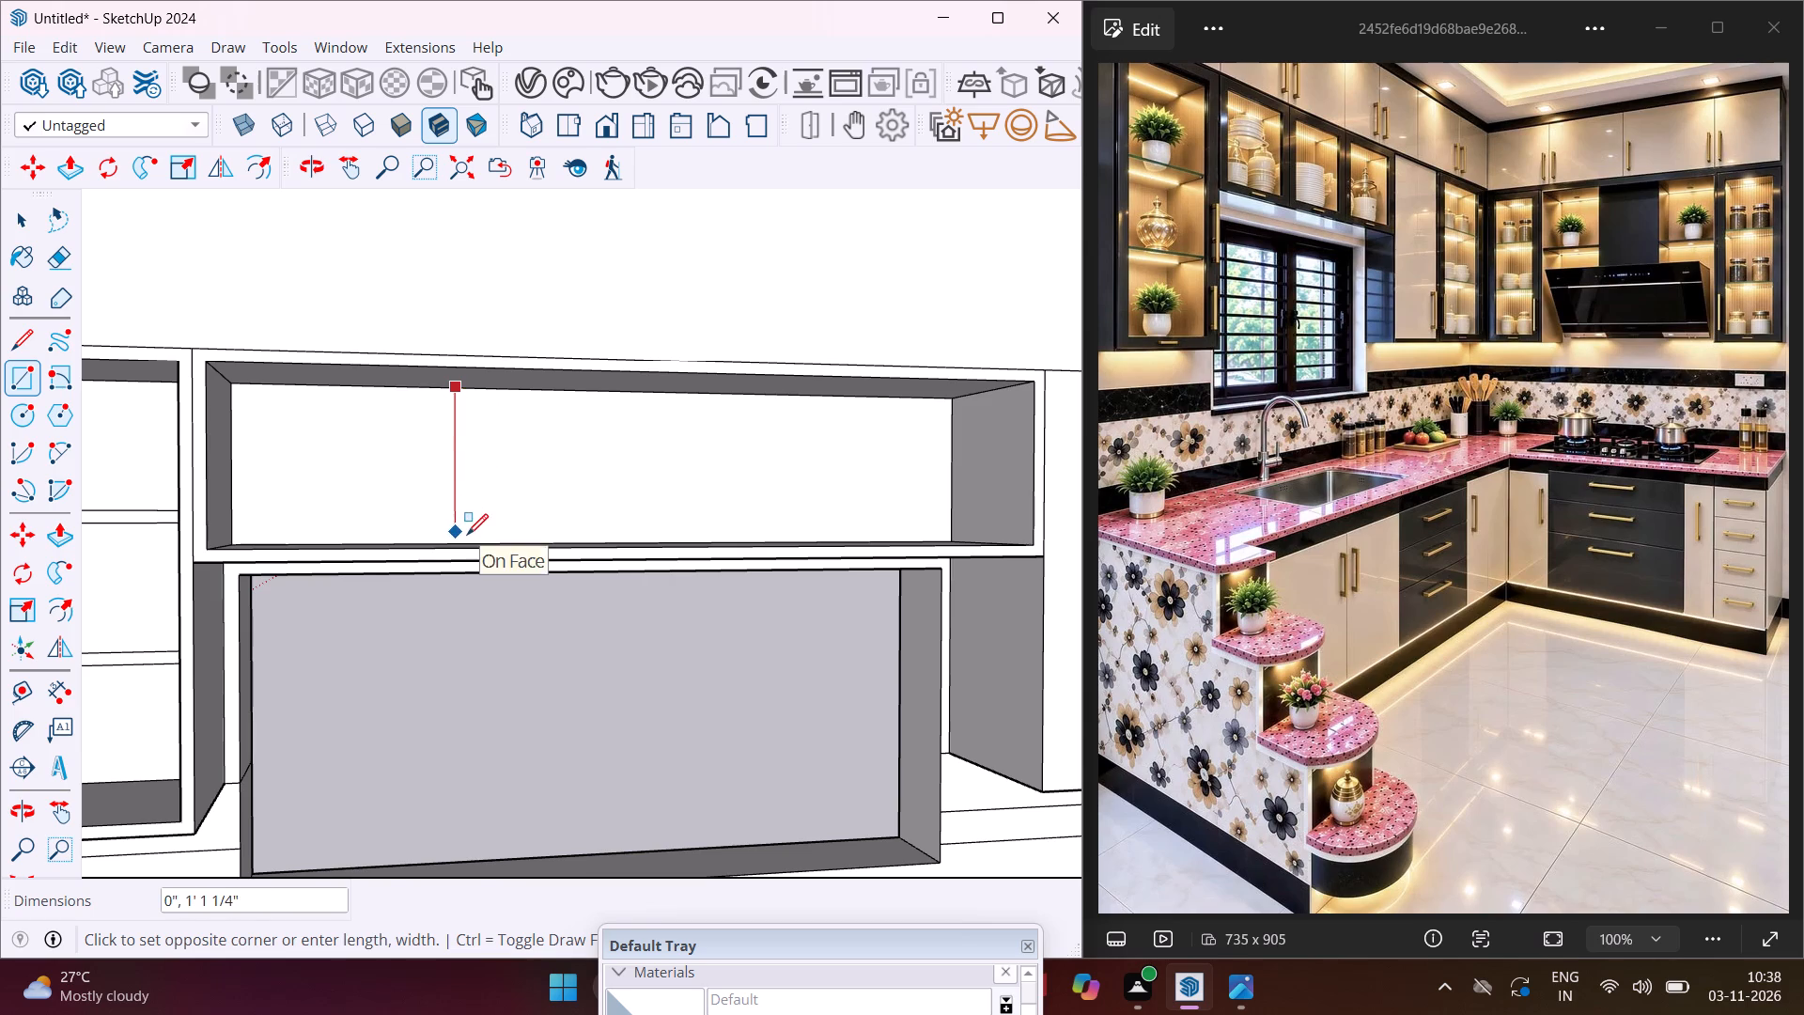
middle_click_drag(467, 535, 467, 561)
scroll(467, 557, "up", 5)
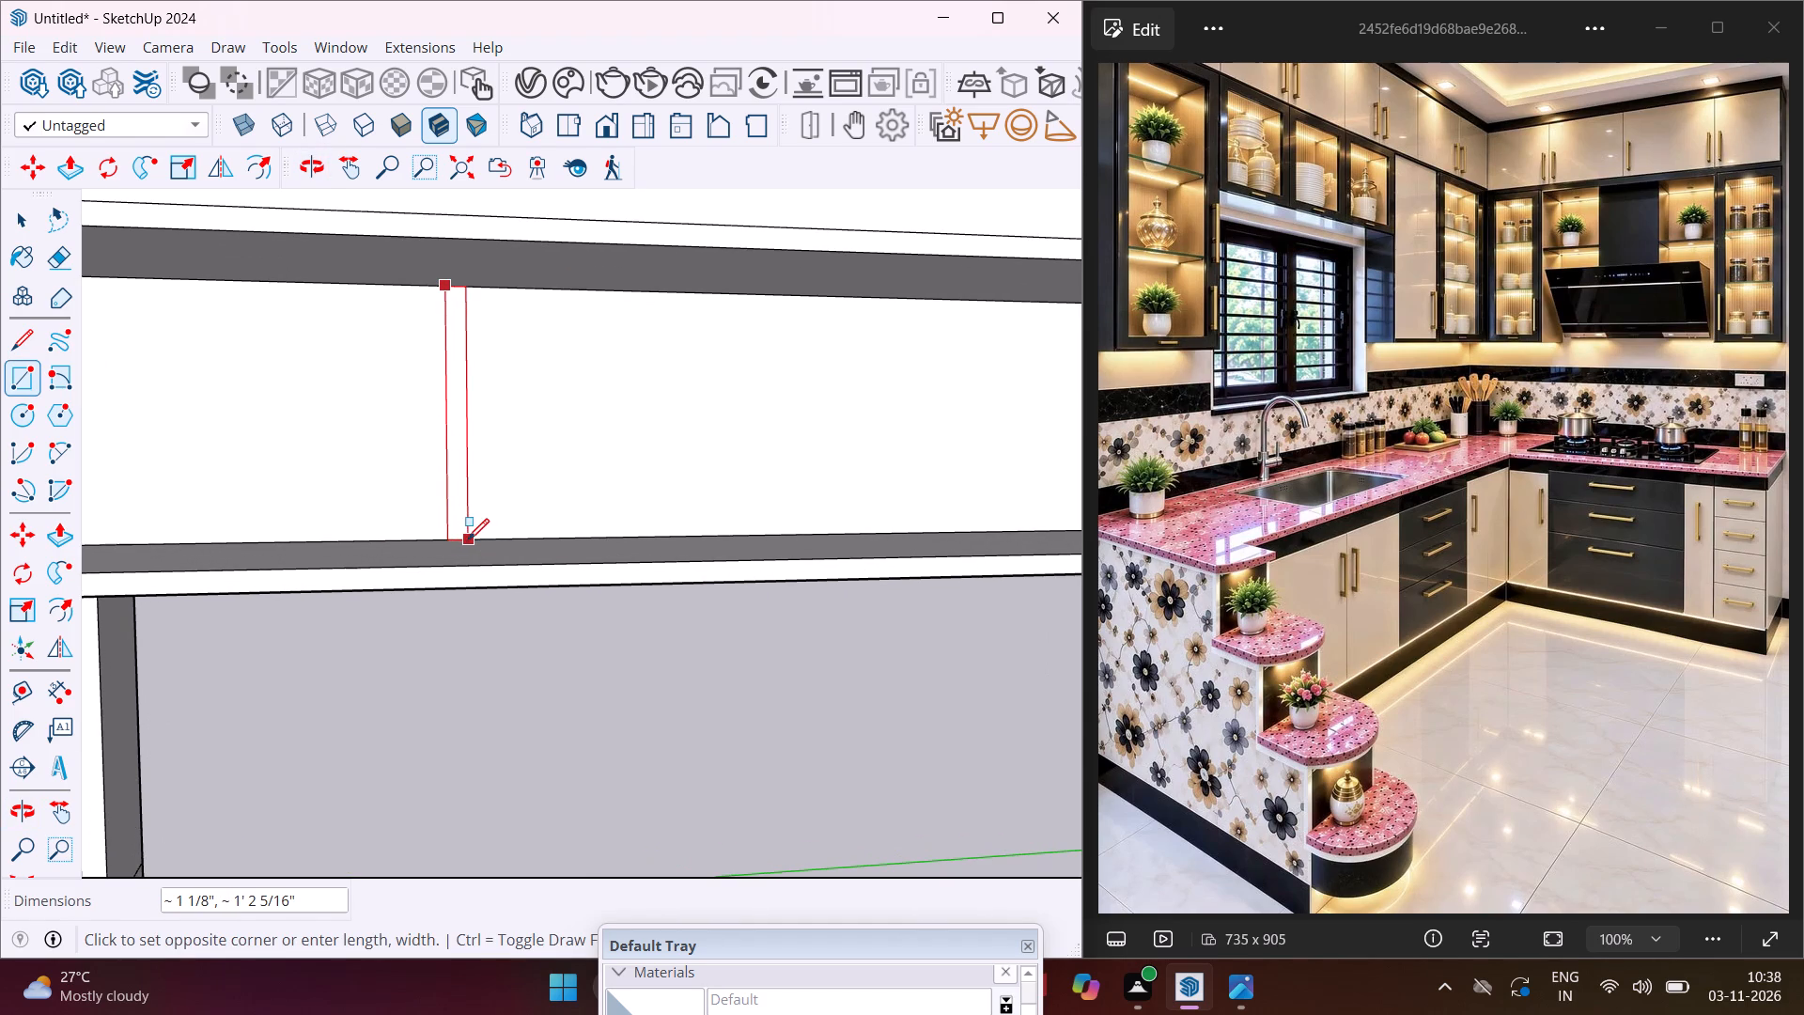
left_click(468, 539)
key("Escape")
scroll(477, 466, "down", 3)
Copy the divider strip twice along the cabinet back above the window, at spacings of about 1' 6 1/2" and 1' 4 3/16".
key("space")
scroll(461, 448, "up", 3)
left_click(461, 448)
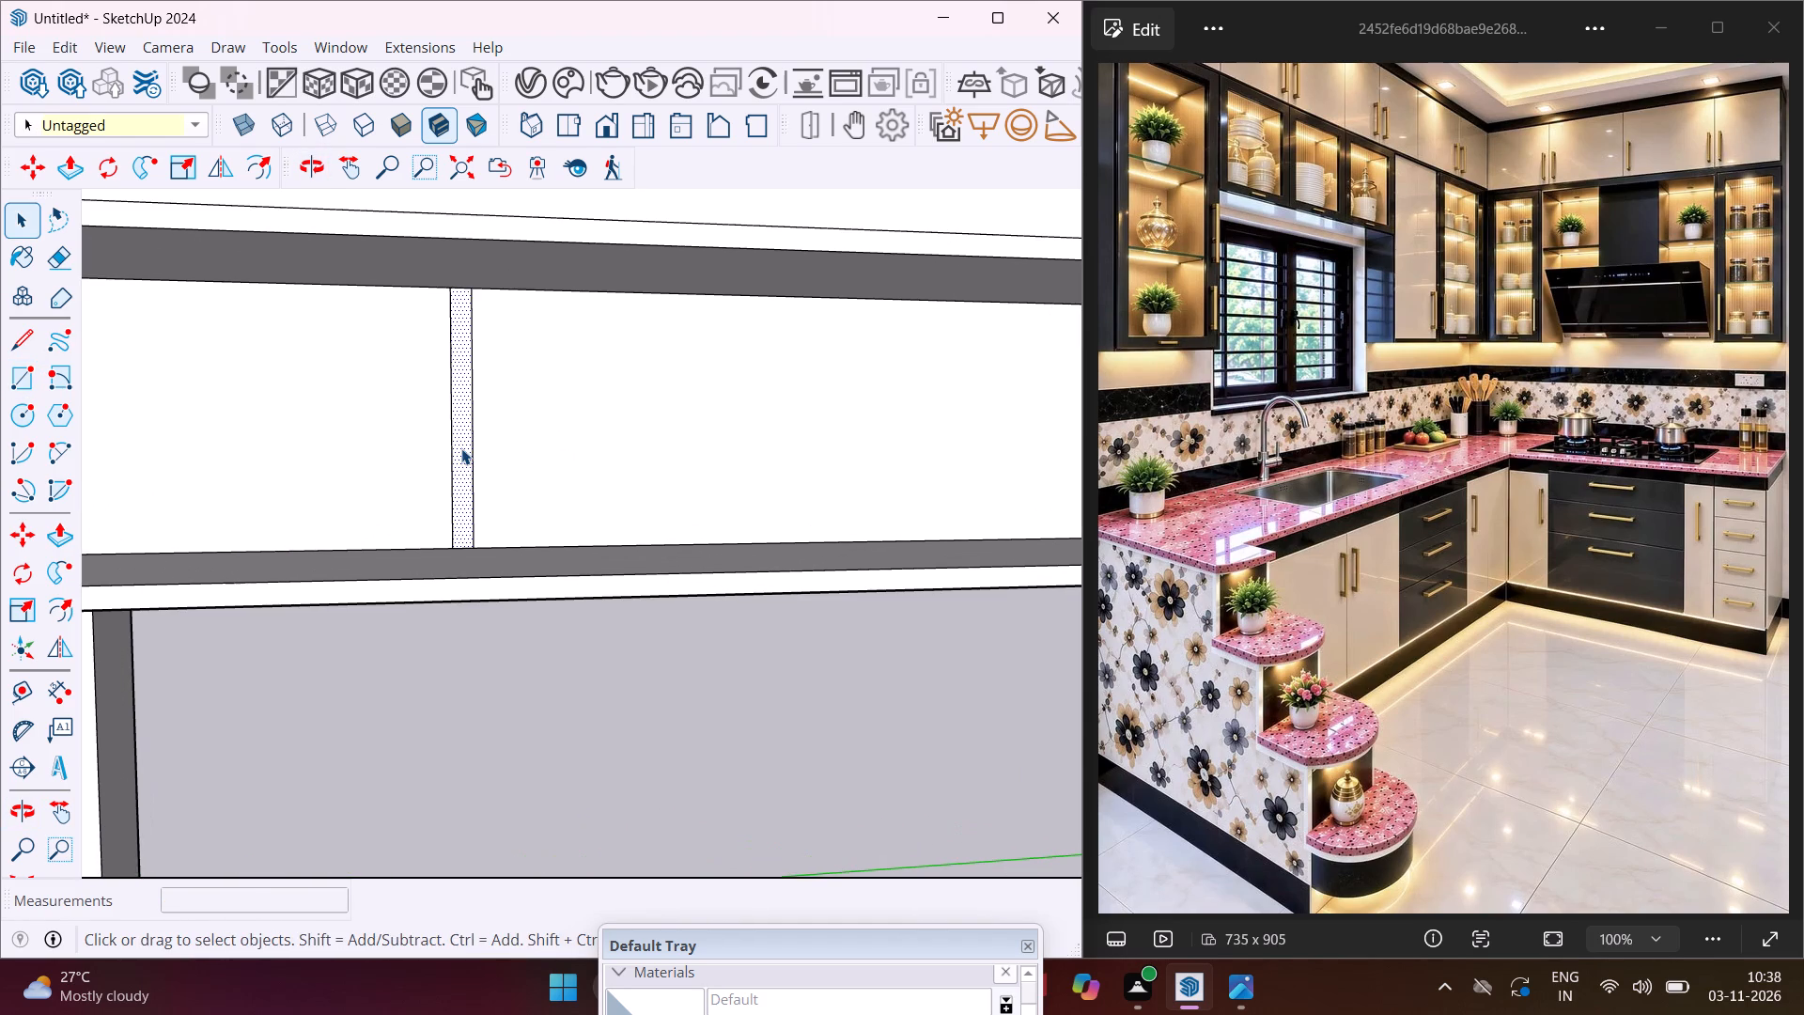
key("m")
left_click(461, 448)
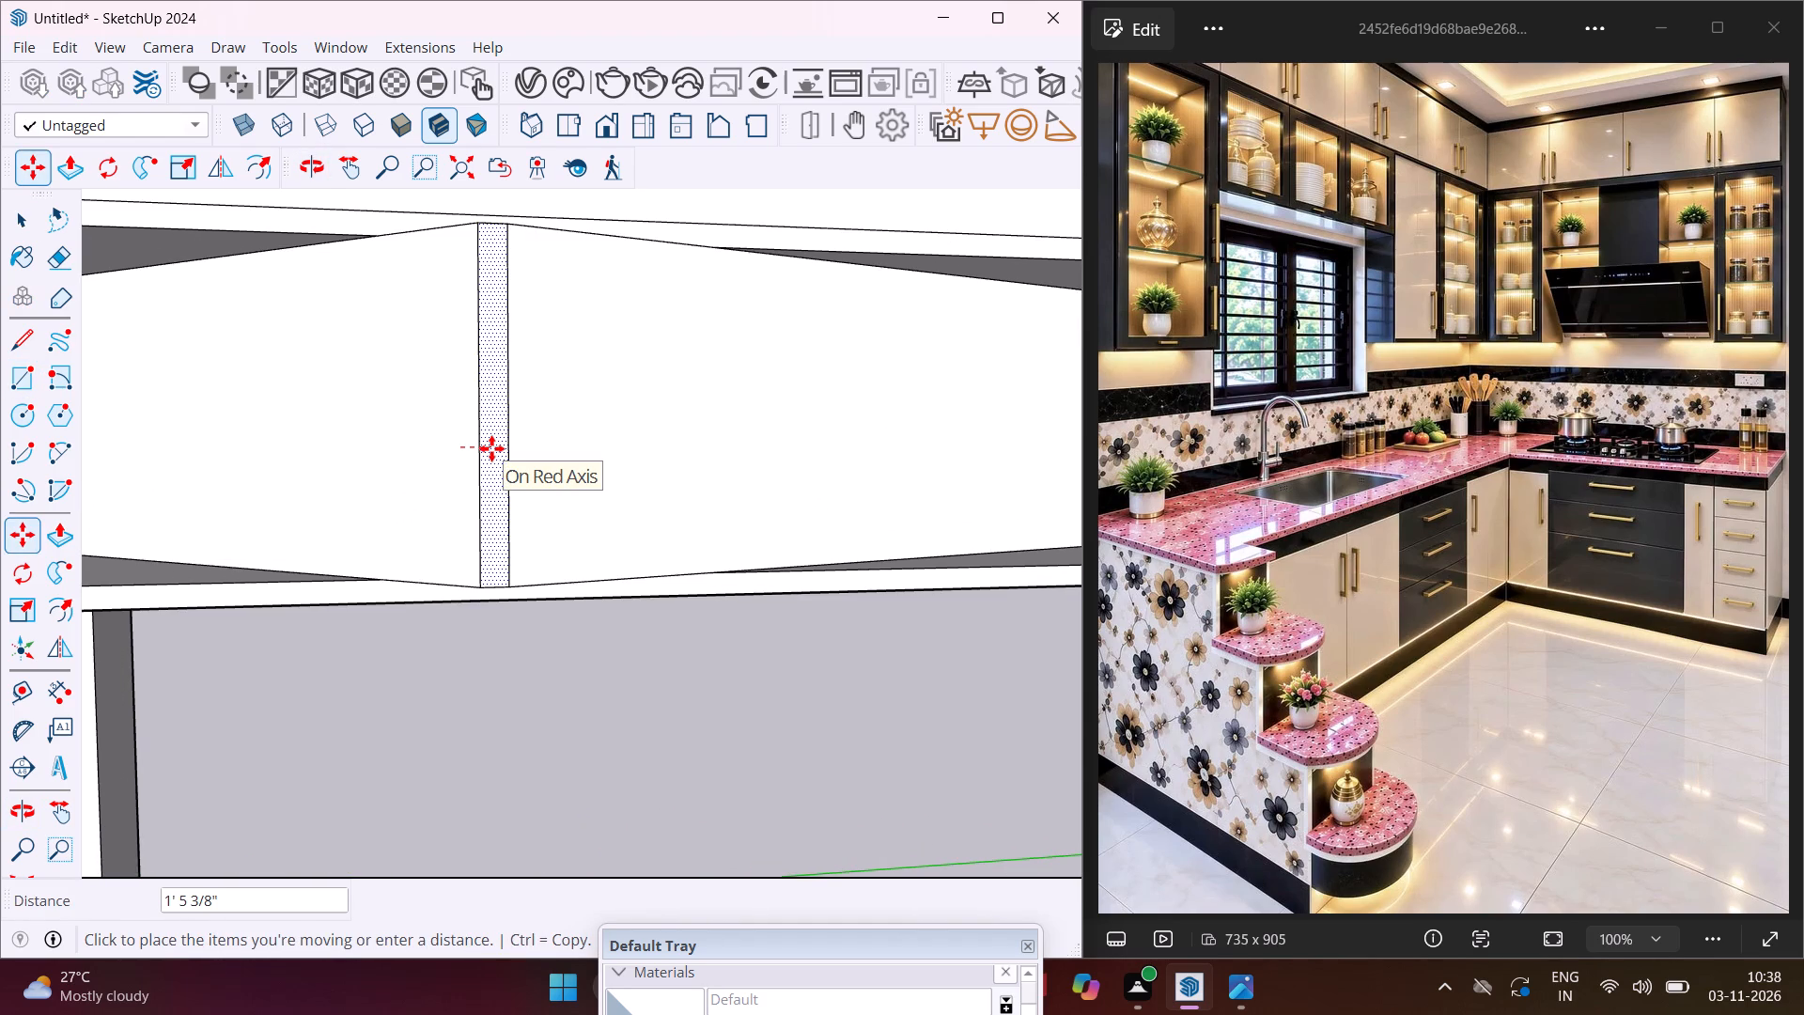
scroll(491, 448, "down", 5)
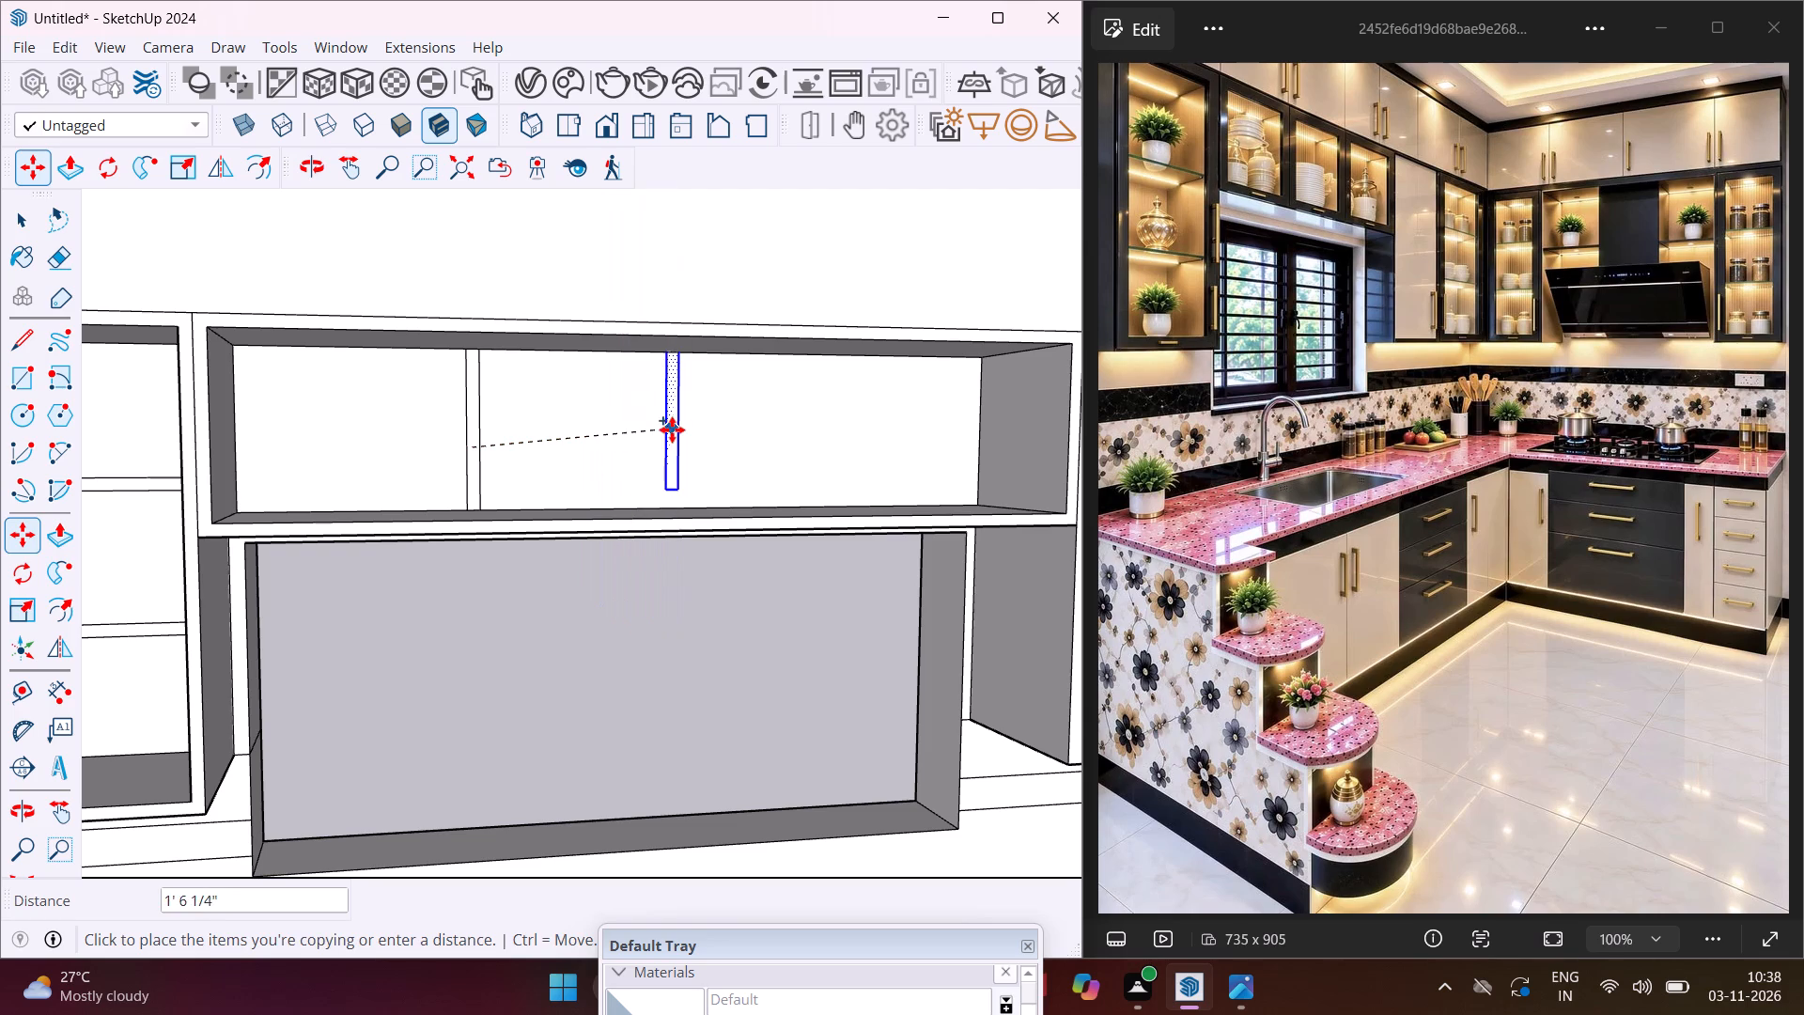
middle_click(672, 429)
middle_click_drag(685, 443, 594, 499)
scroll(638, 476, "up", 2)
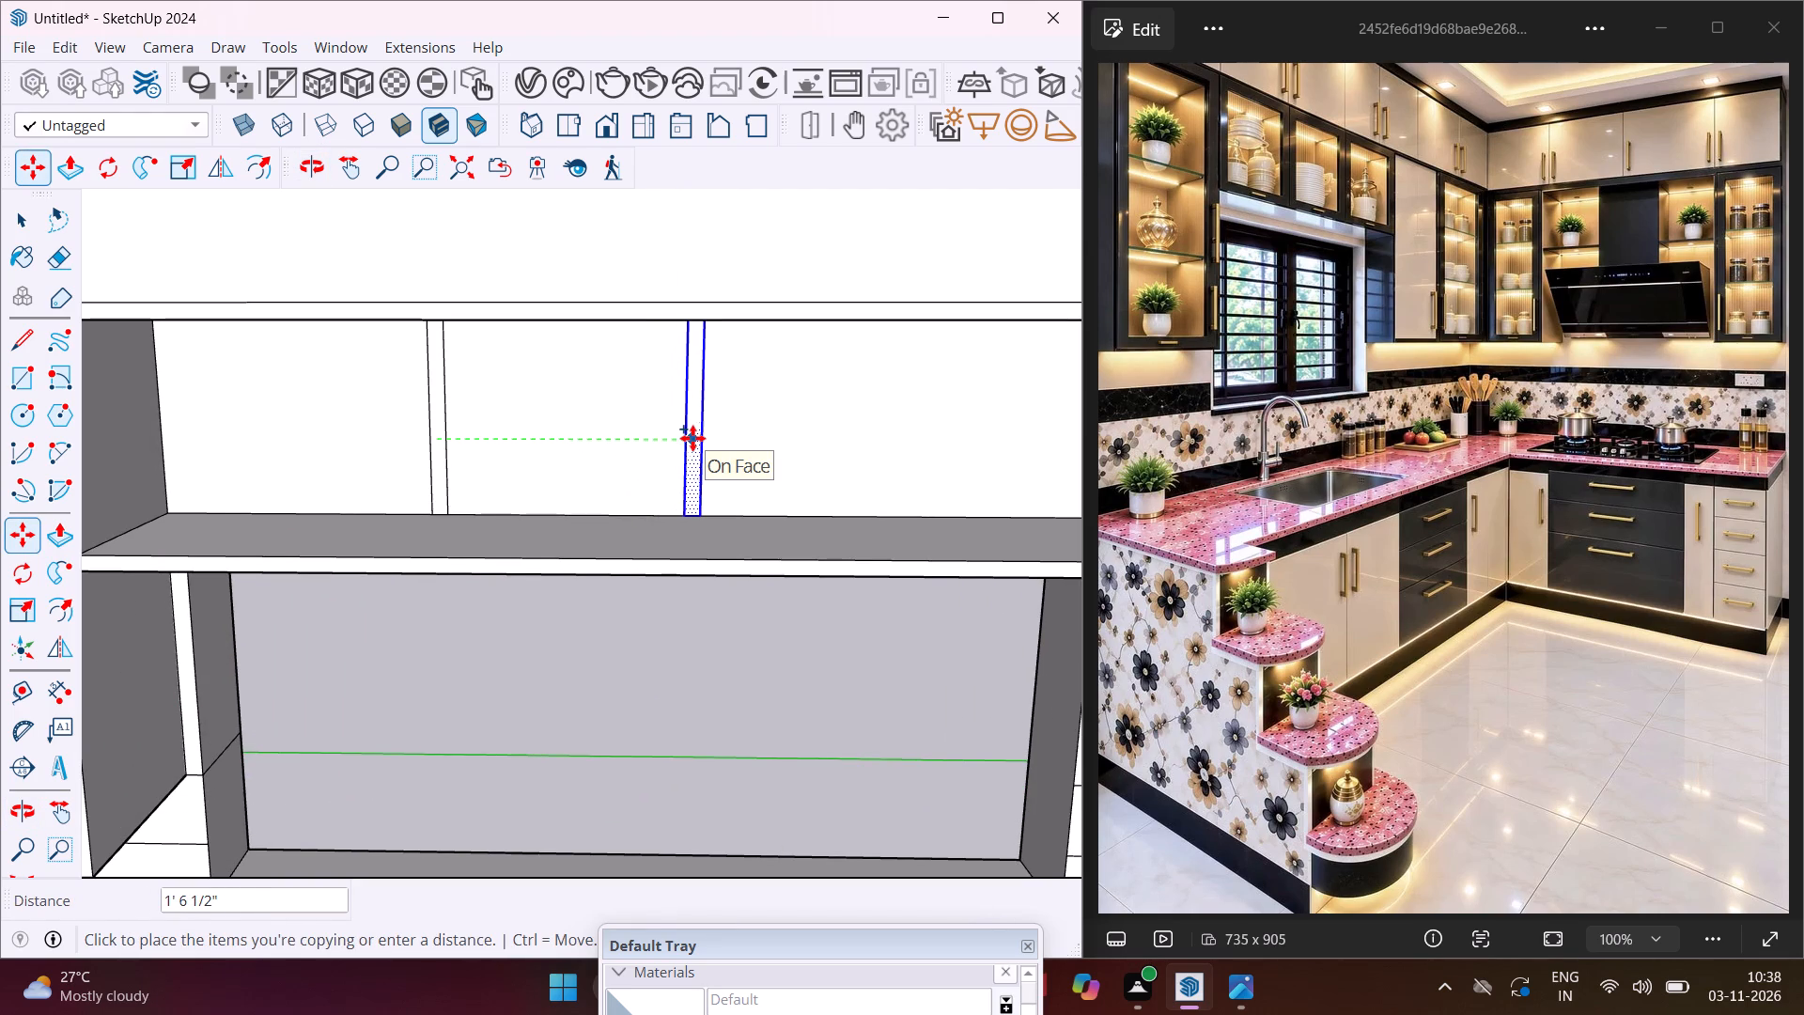
scroll(692, 438, "down", 2)
left_click(692, 438)
left_click(696, 445)
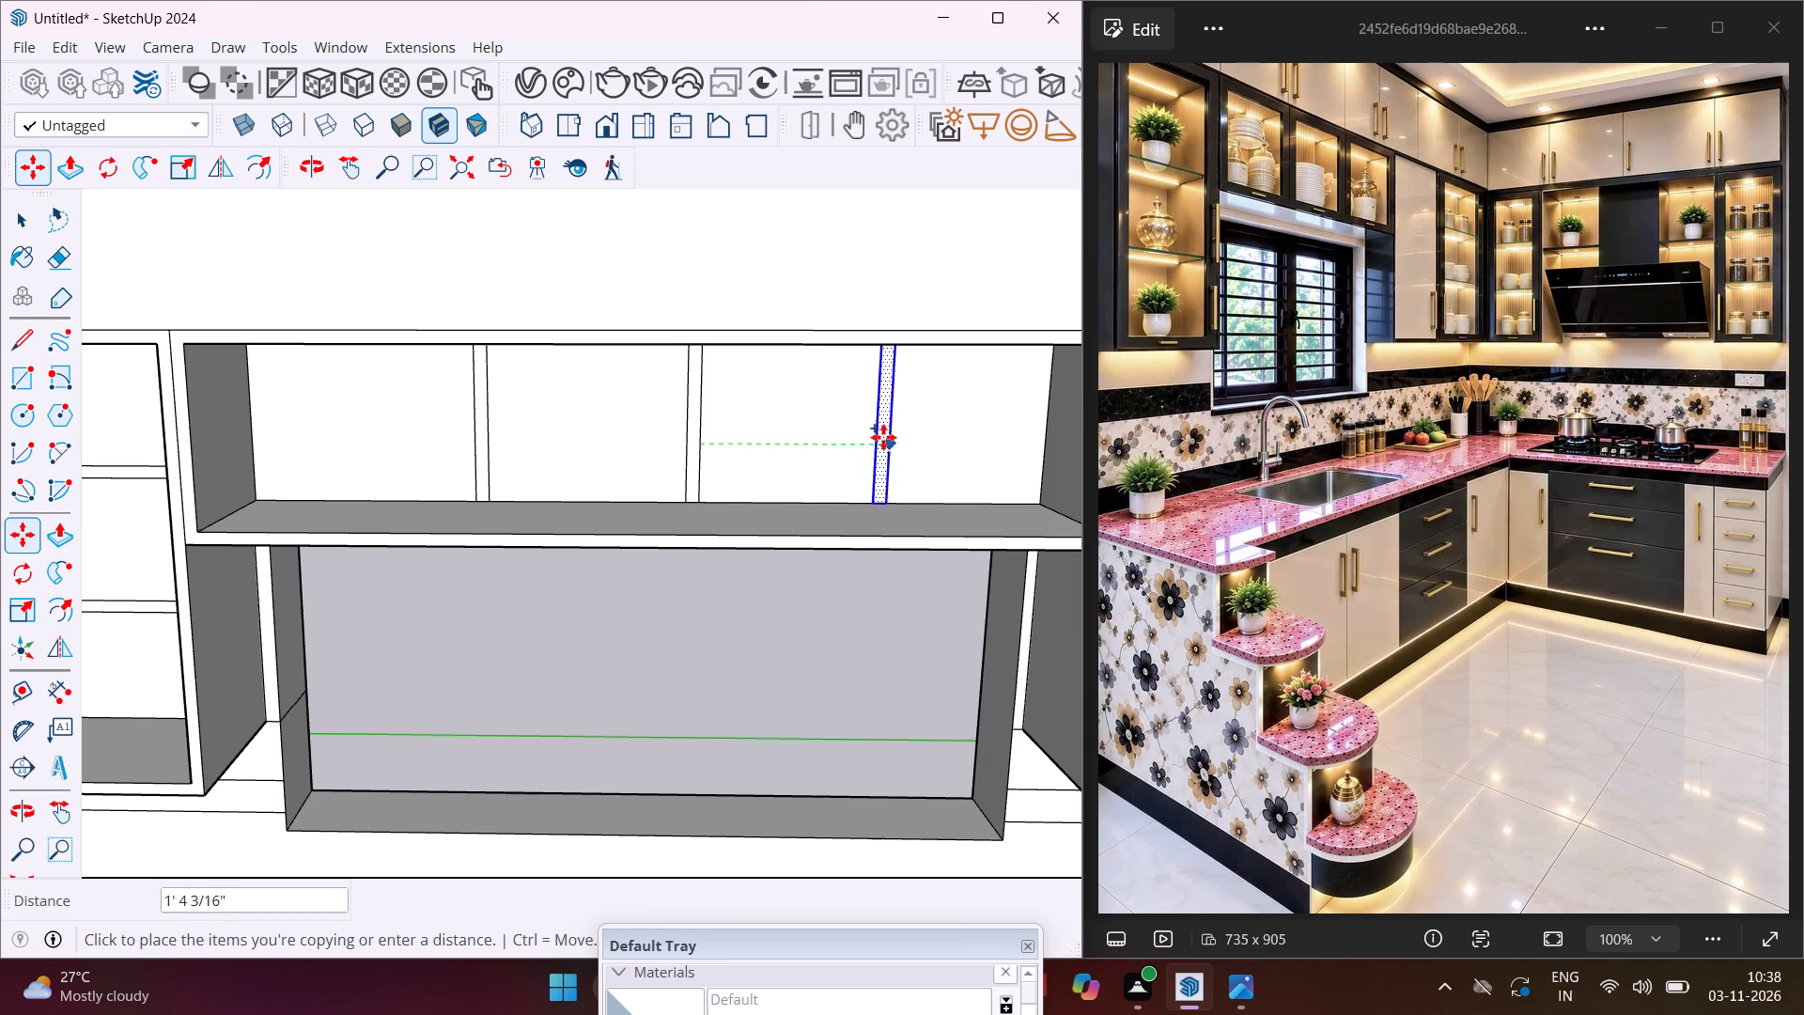
left_click(880, 437)
key("Escape")
Move the first divider strip about 2 9/16" along the back towards the window wall's end cabinet.
key("space")
scroll(477, 460, "up", 3)
left_click(480, 466)
key("m")
left_click(480, 466)
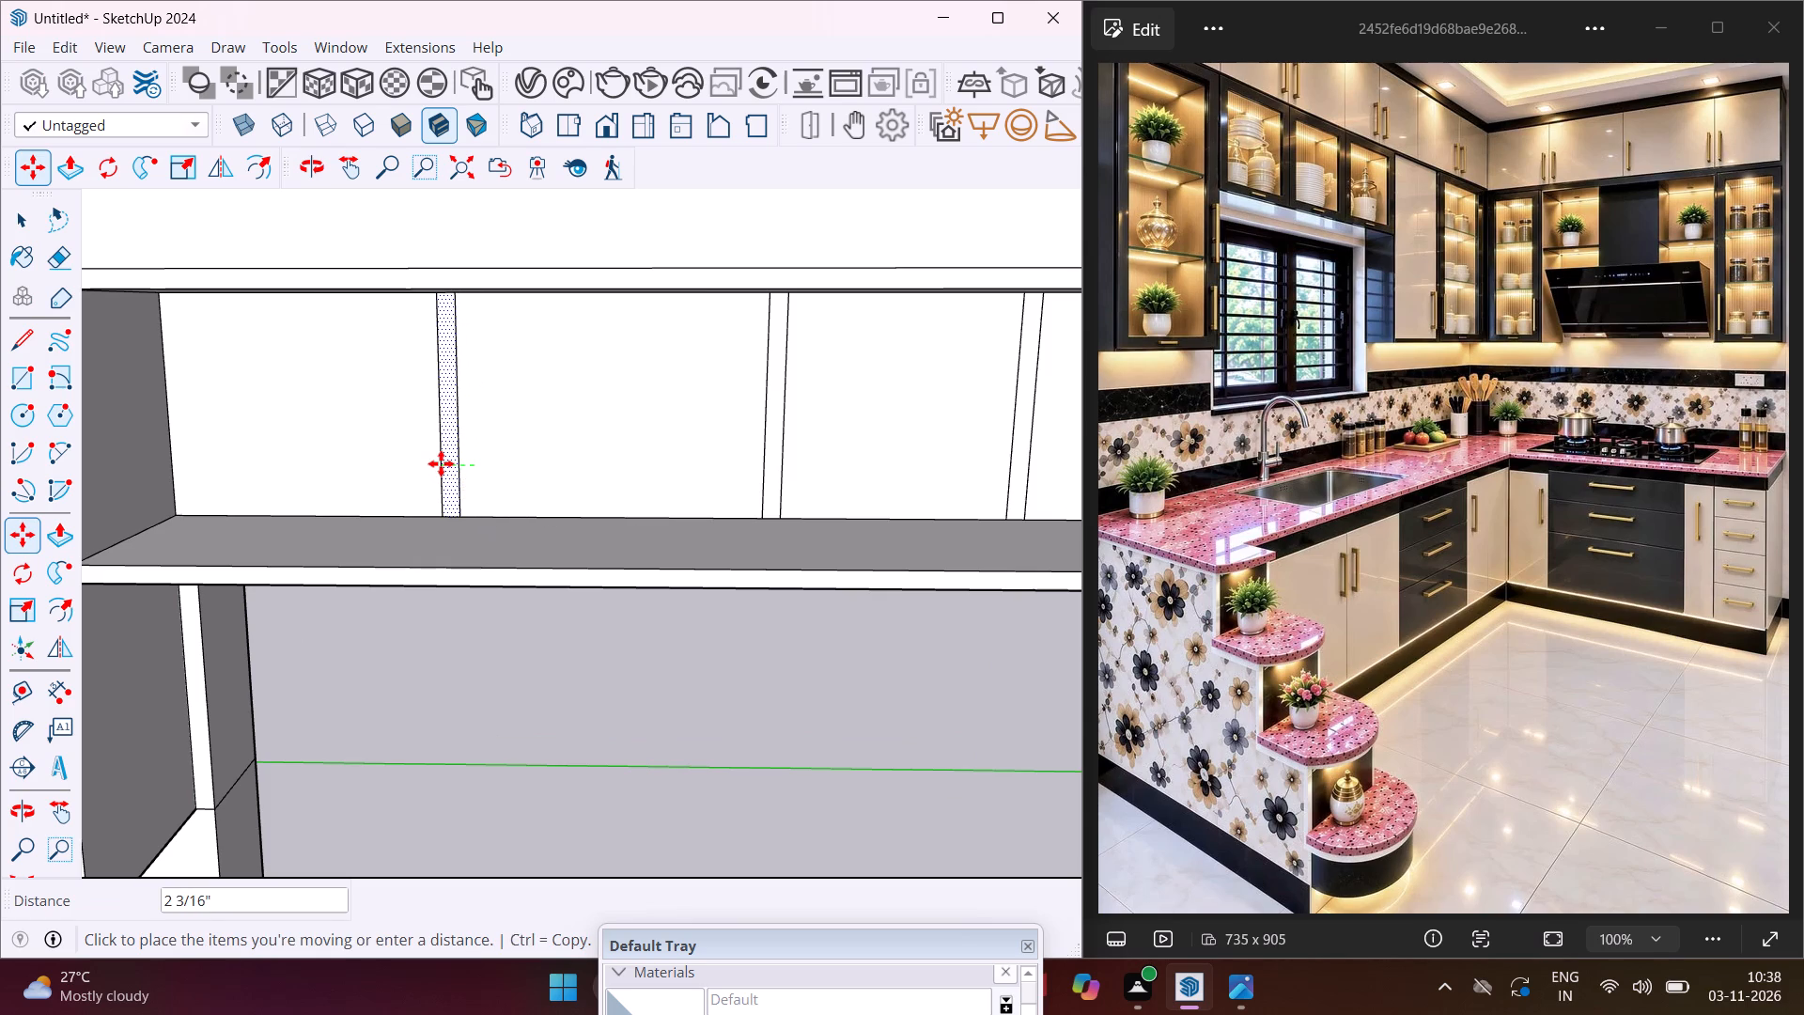
left_click(435, 461)
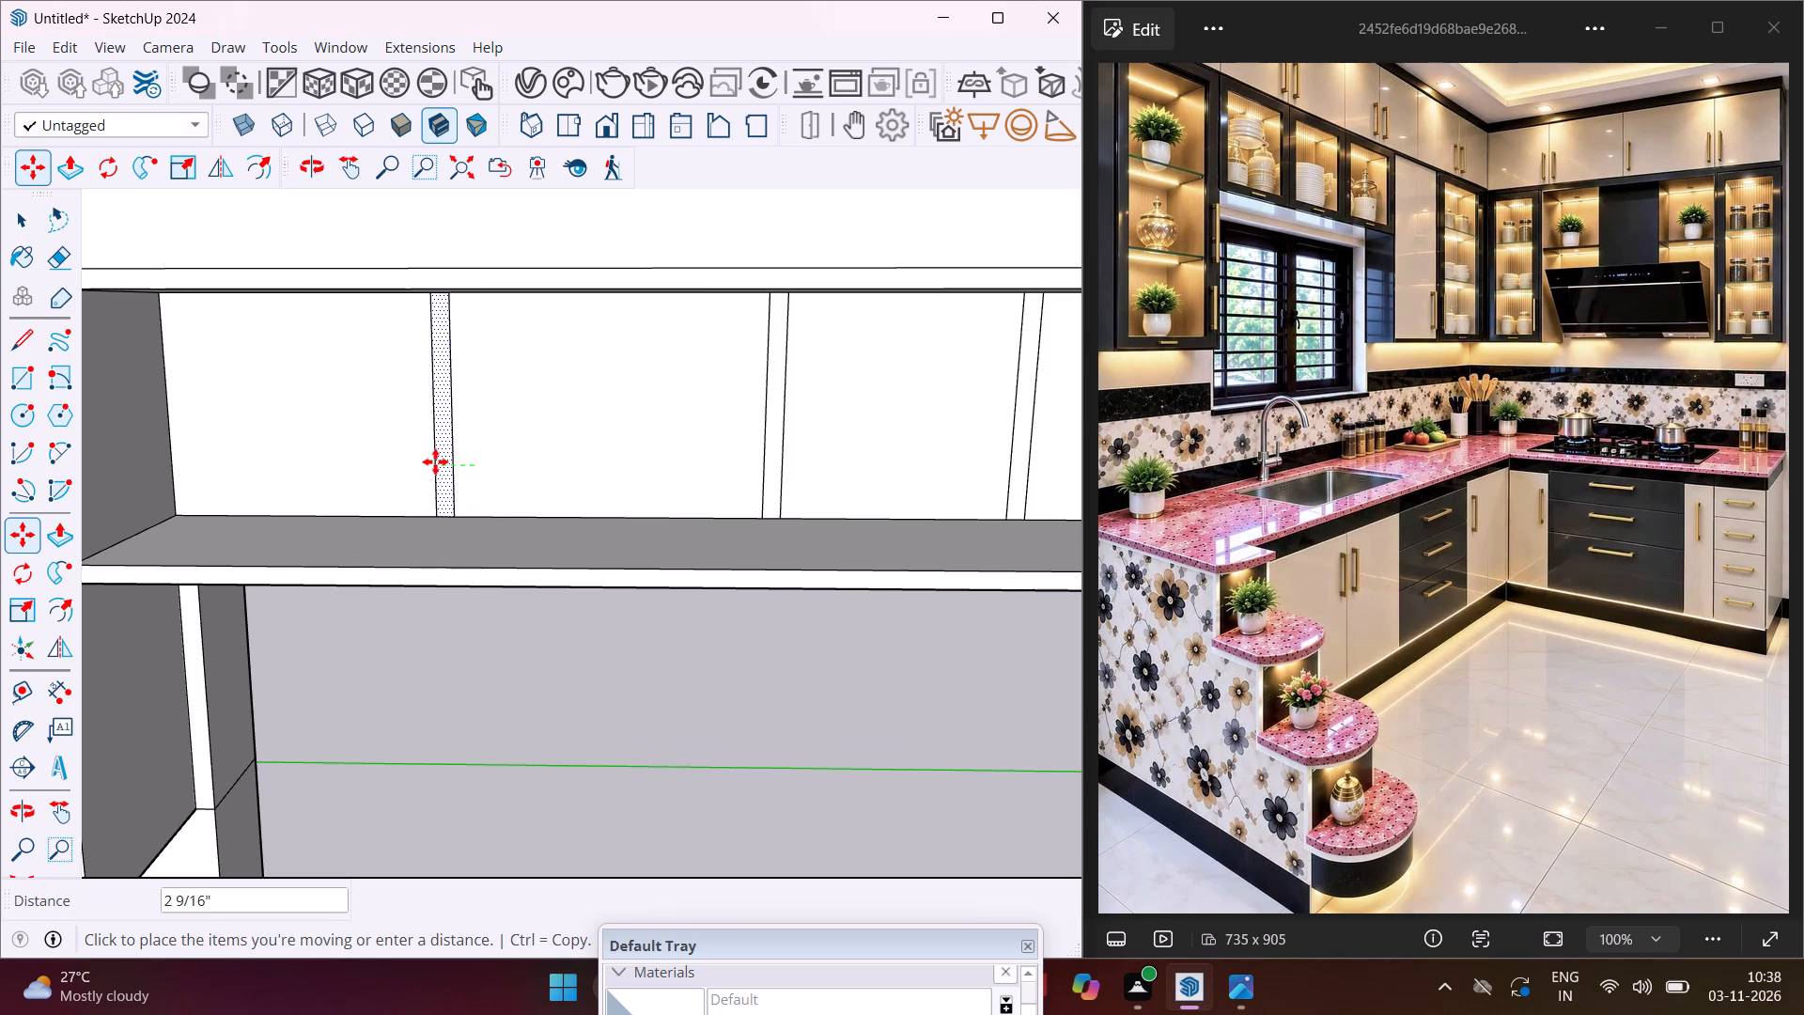
key("Escape")
key("Escape")
key("space")
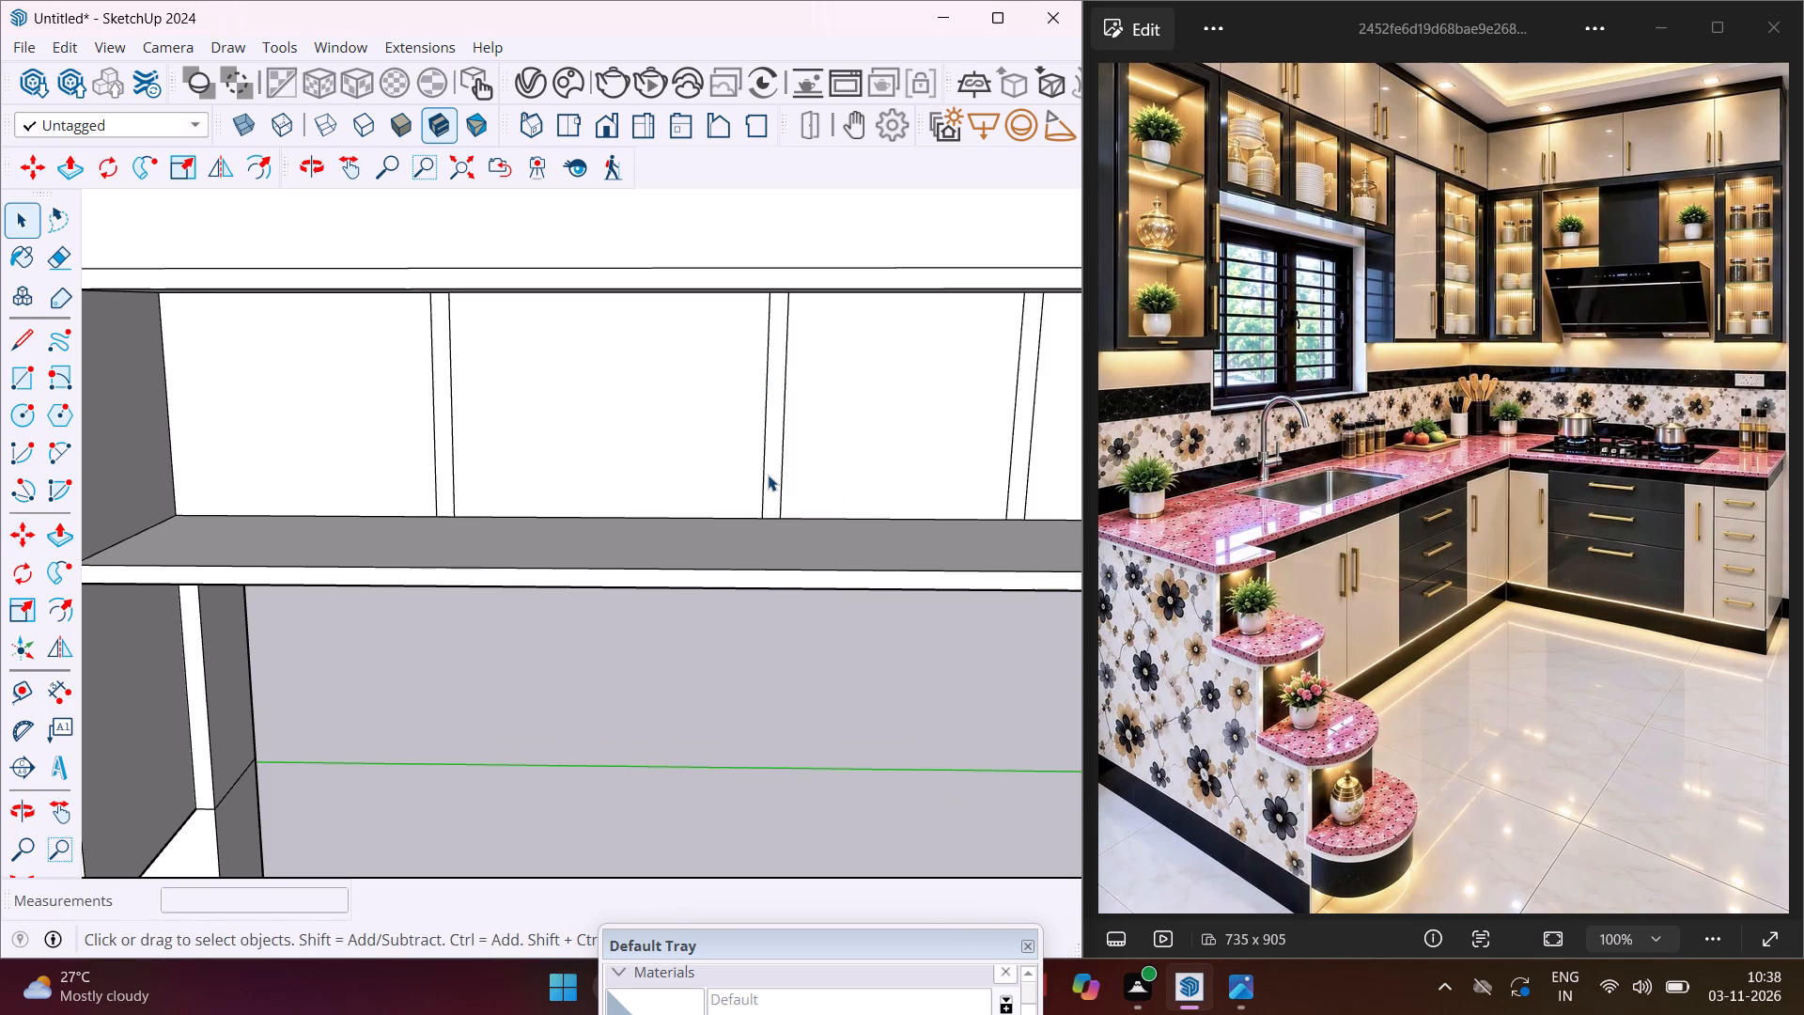
Move the middle divider strip about 2" along the back towards the first divider.
left_click(768, 475)
key("m")
left_click(768, 475)
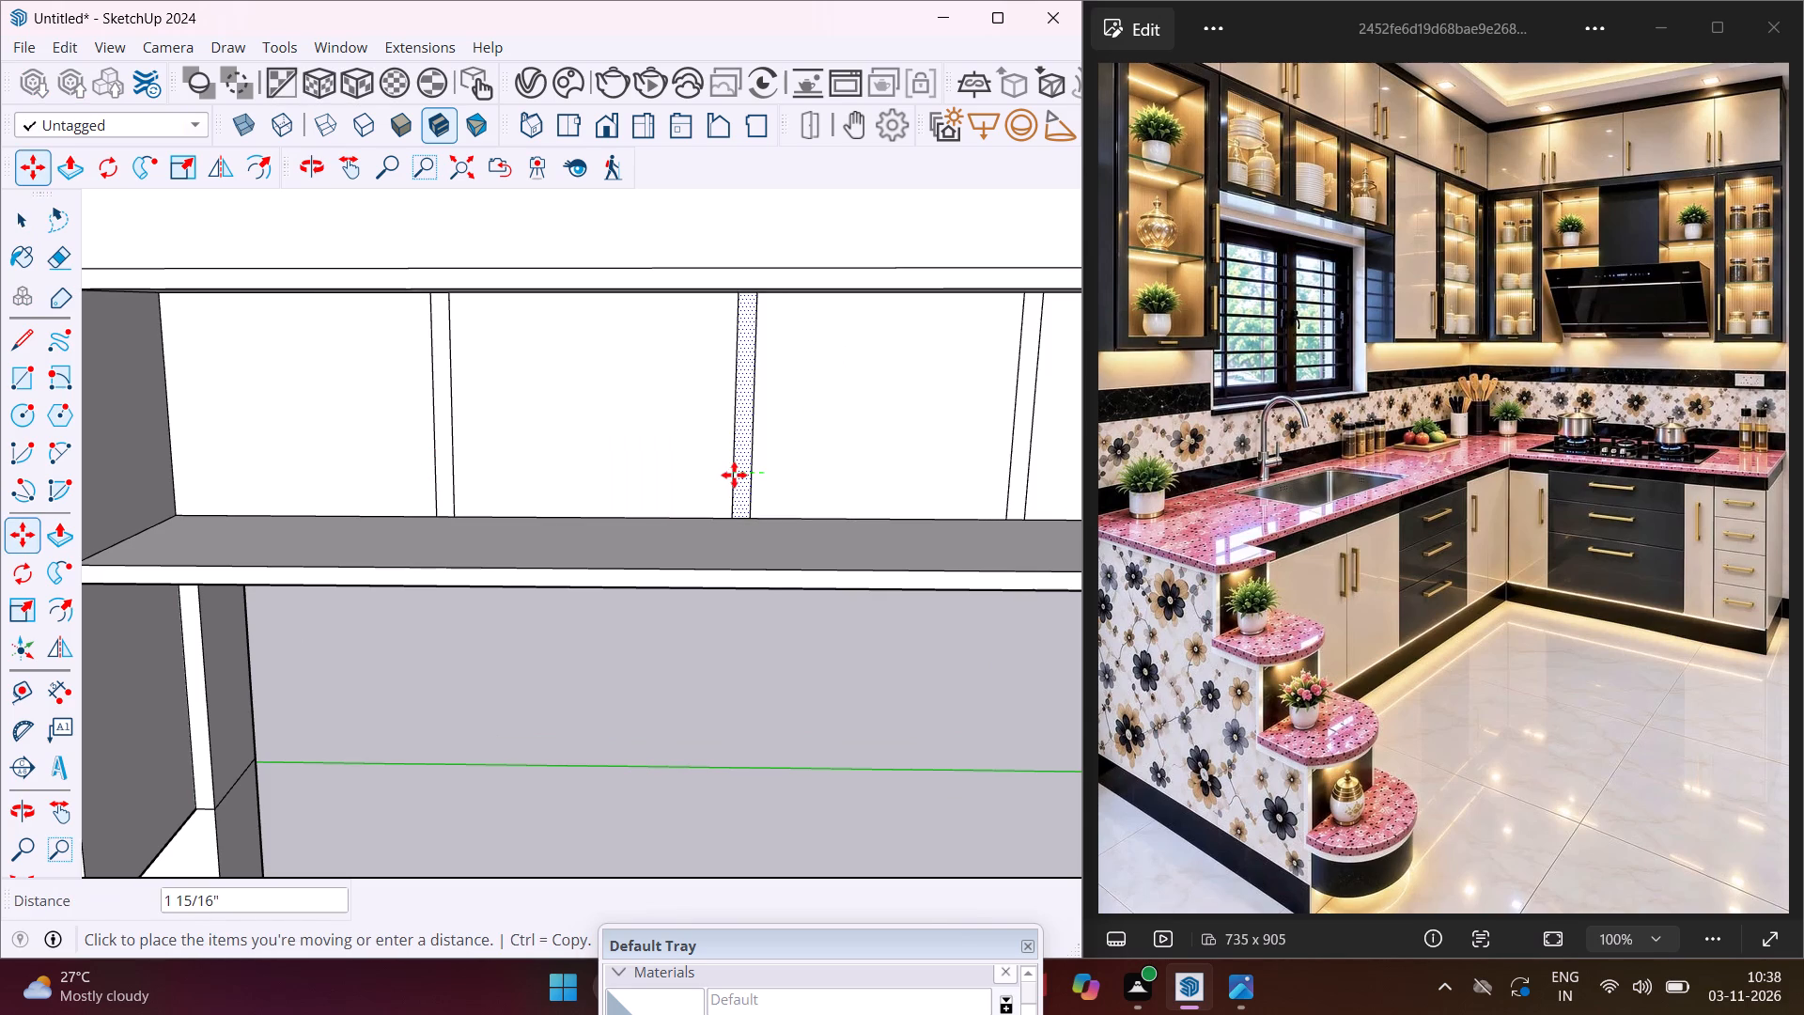
left_click(732, 475)
scroll(619, 482, "down", 4)
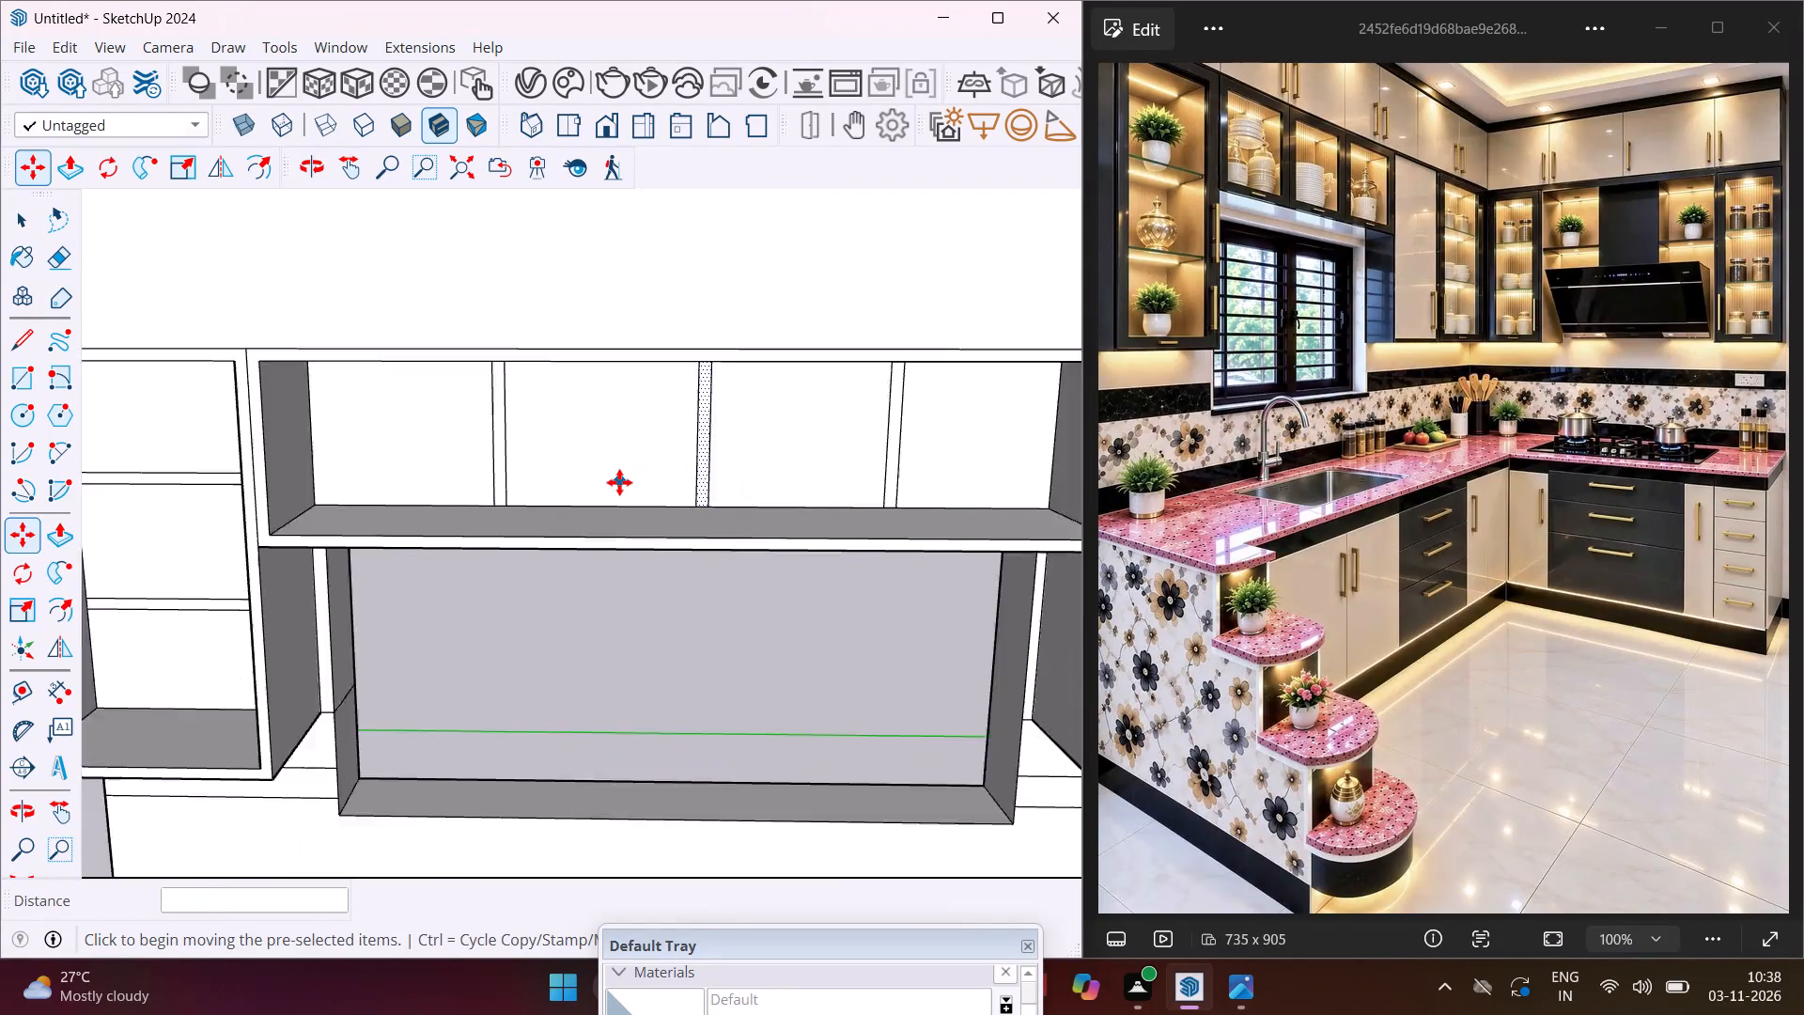
scroll(619, 482, "down", 2)
key("Escape")
key("space")
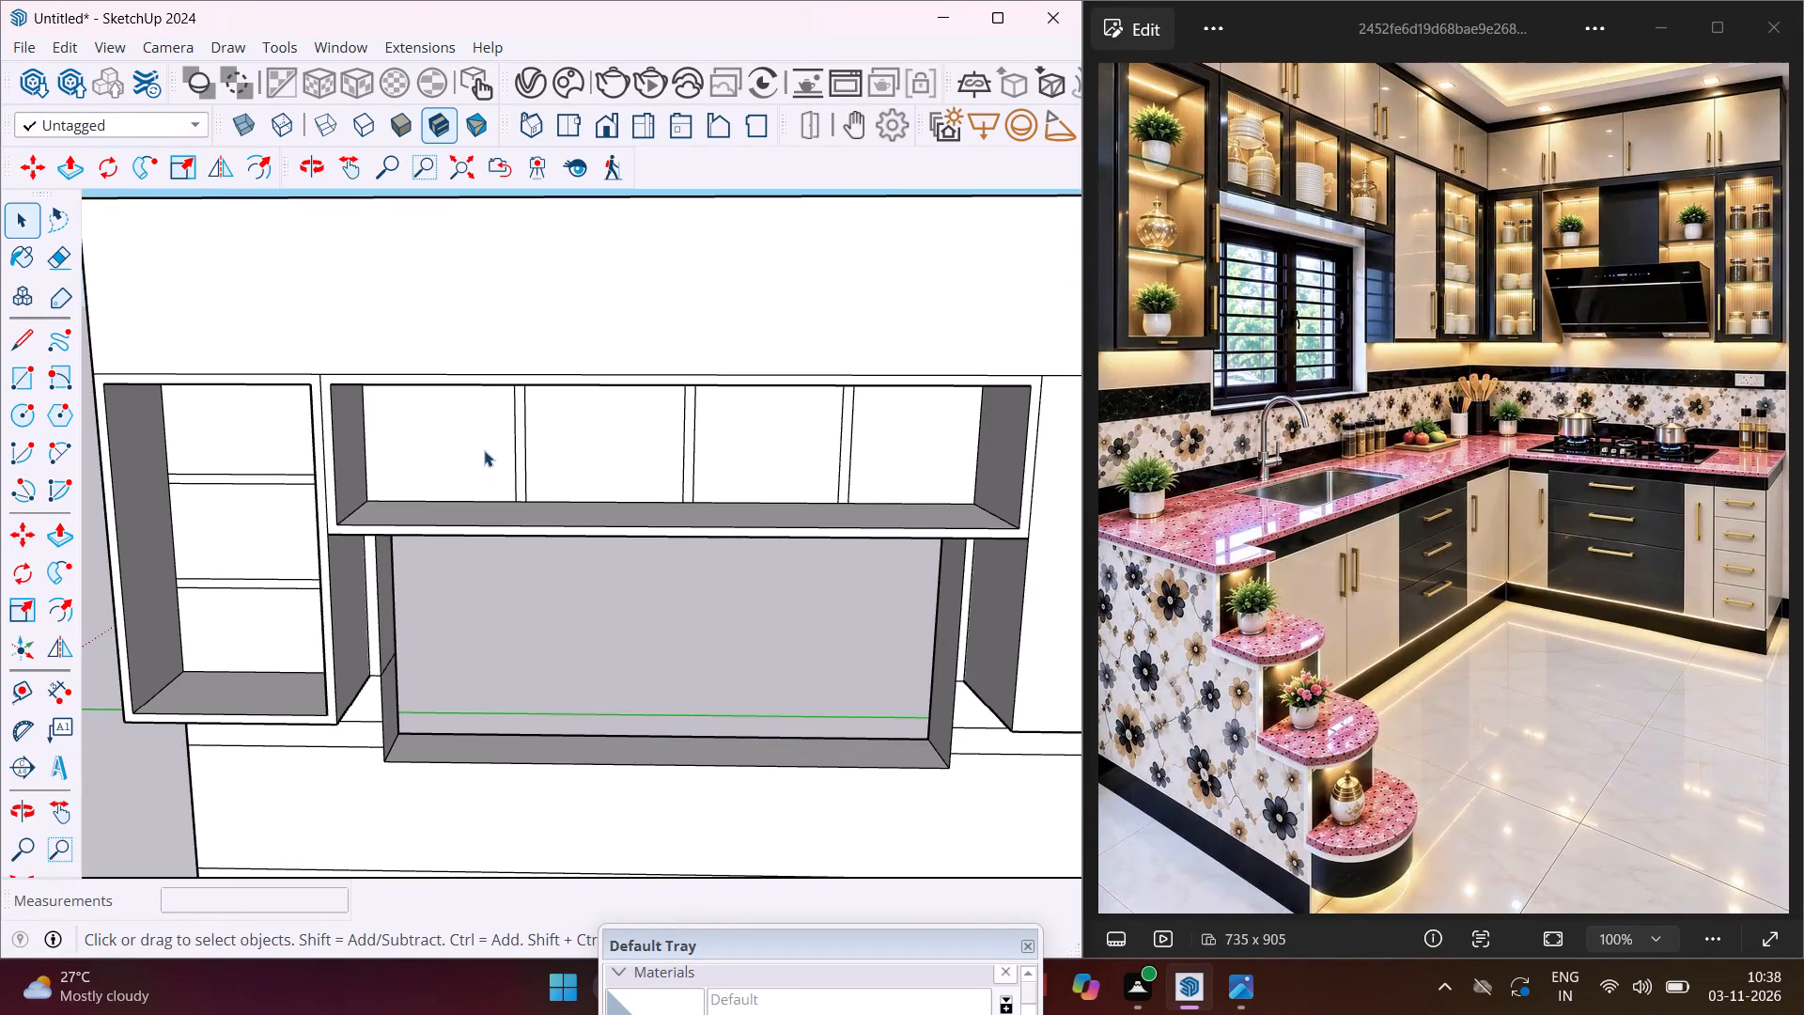
Push/Pull the three divider strips of the cabinet above the window out 1' 2", flush with the cabinet front.
scroll(502, 463, "up", 6)
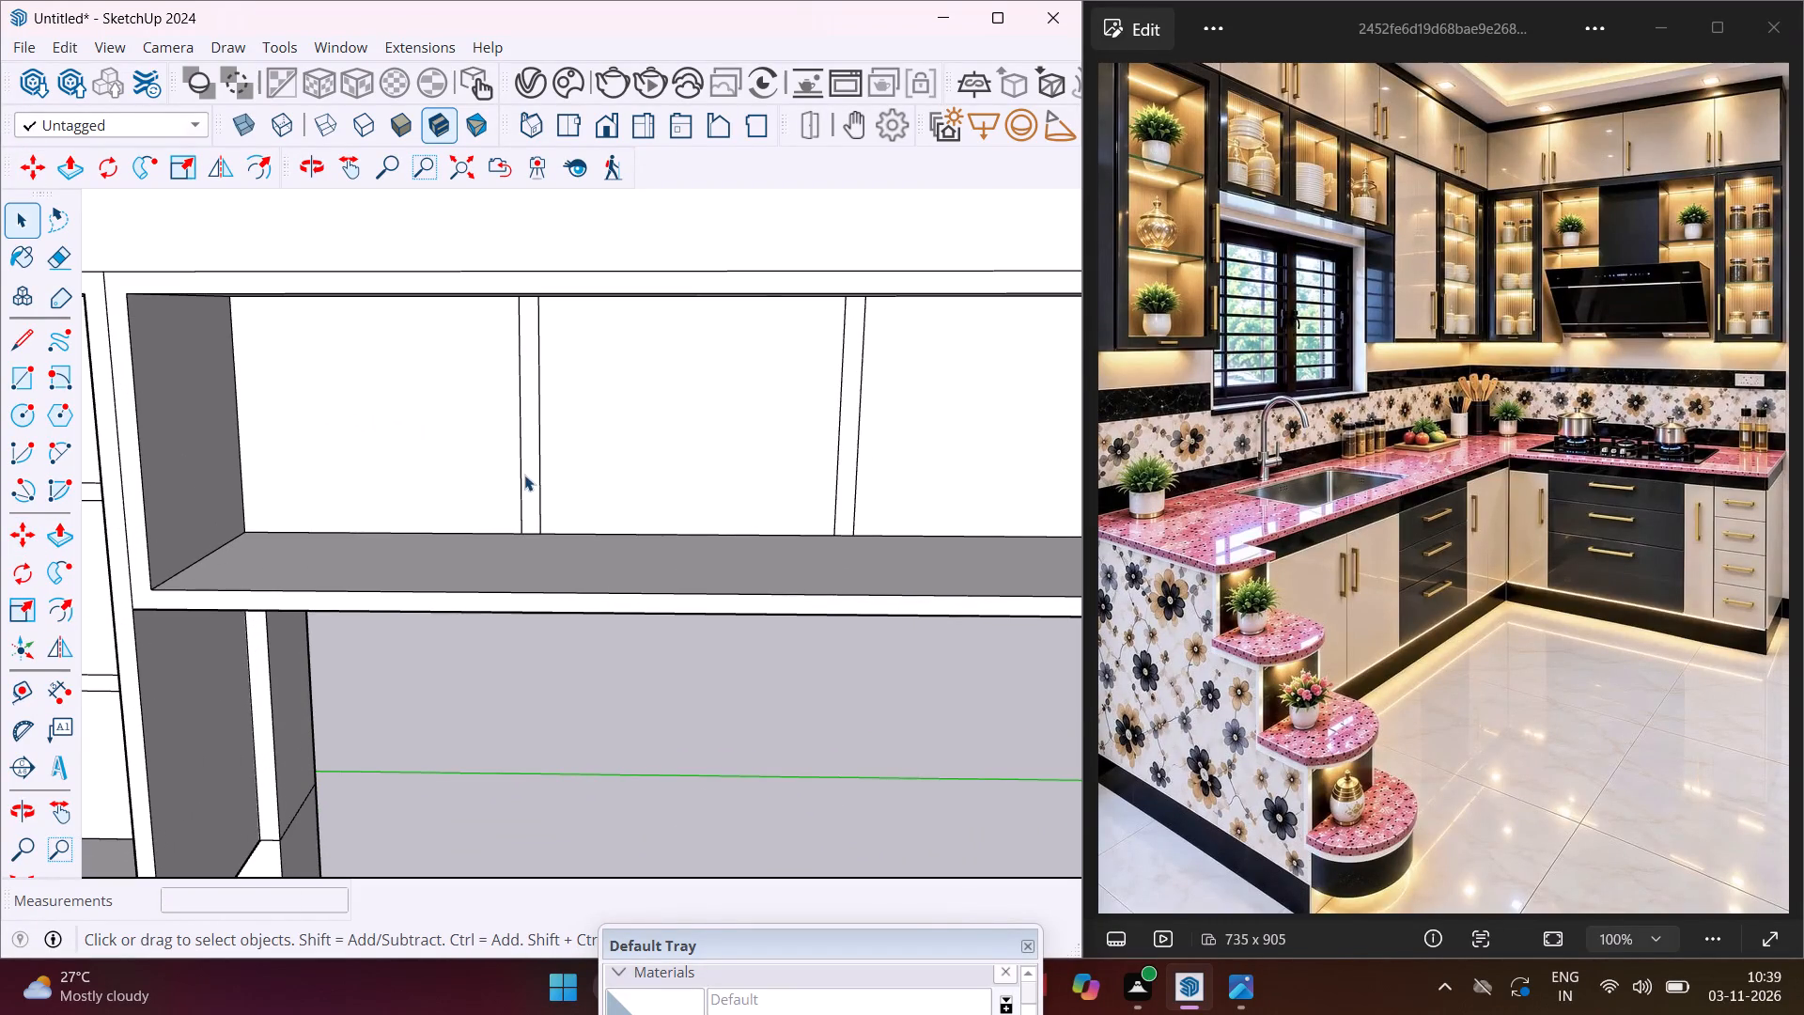
left_click(527, 479)
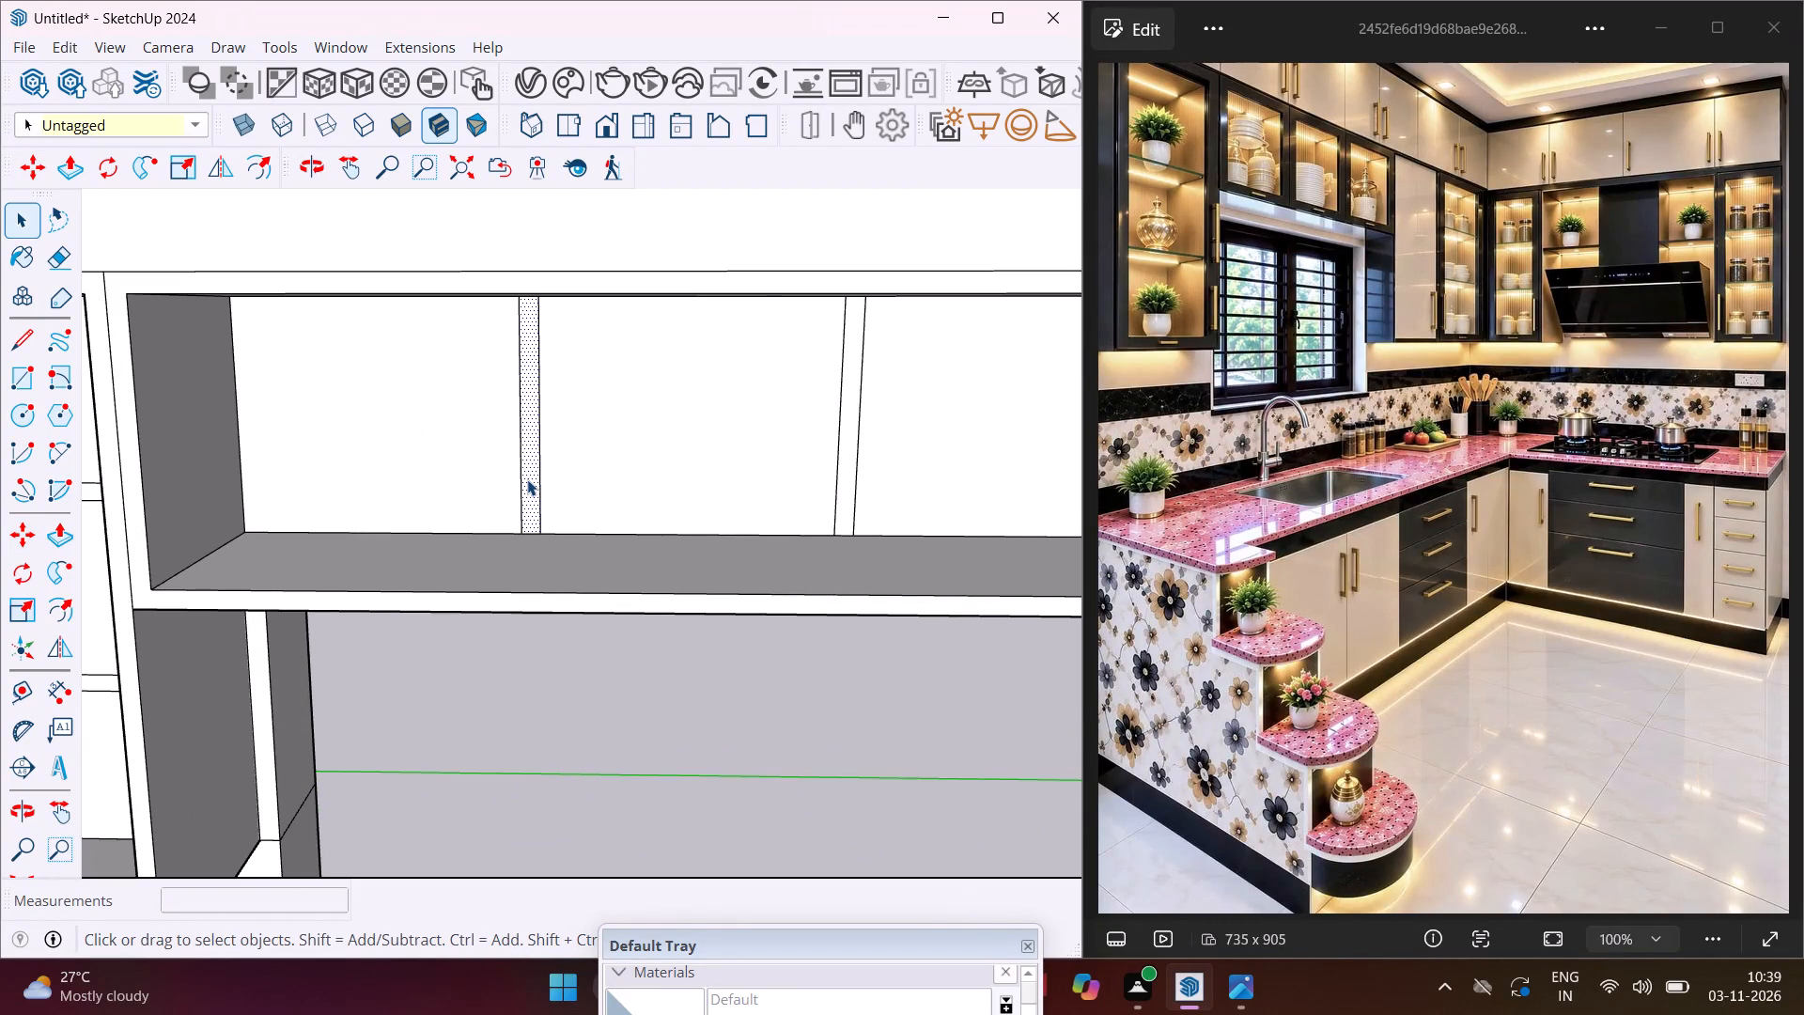
key("p")
left_click(527, 479)
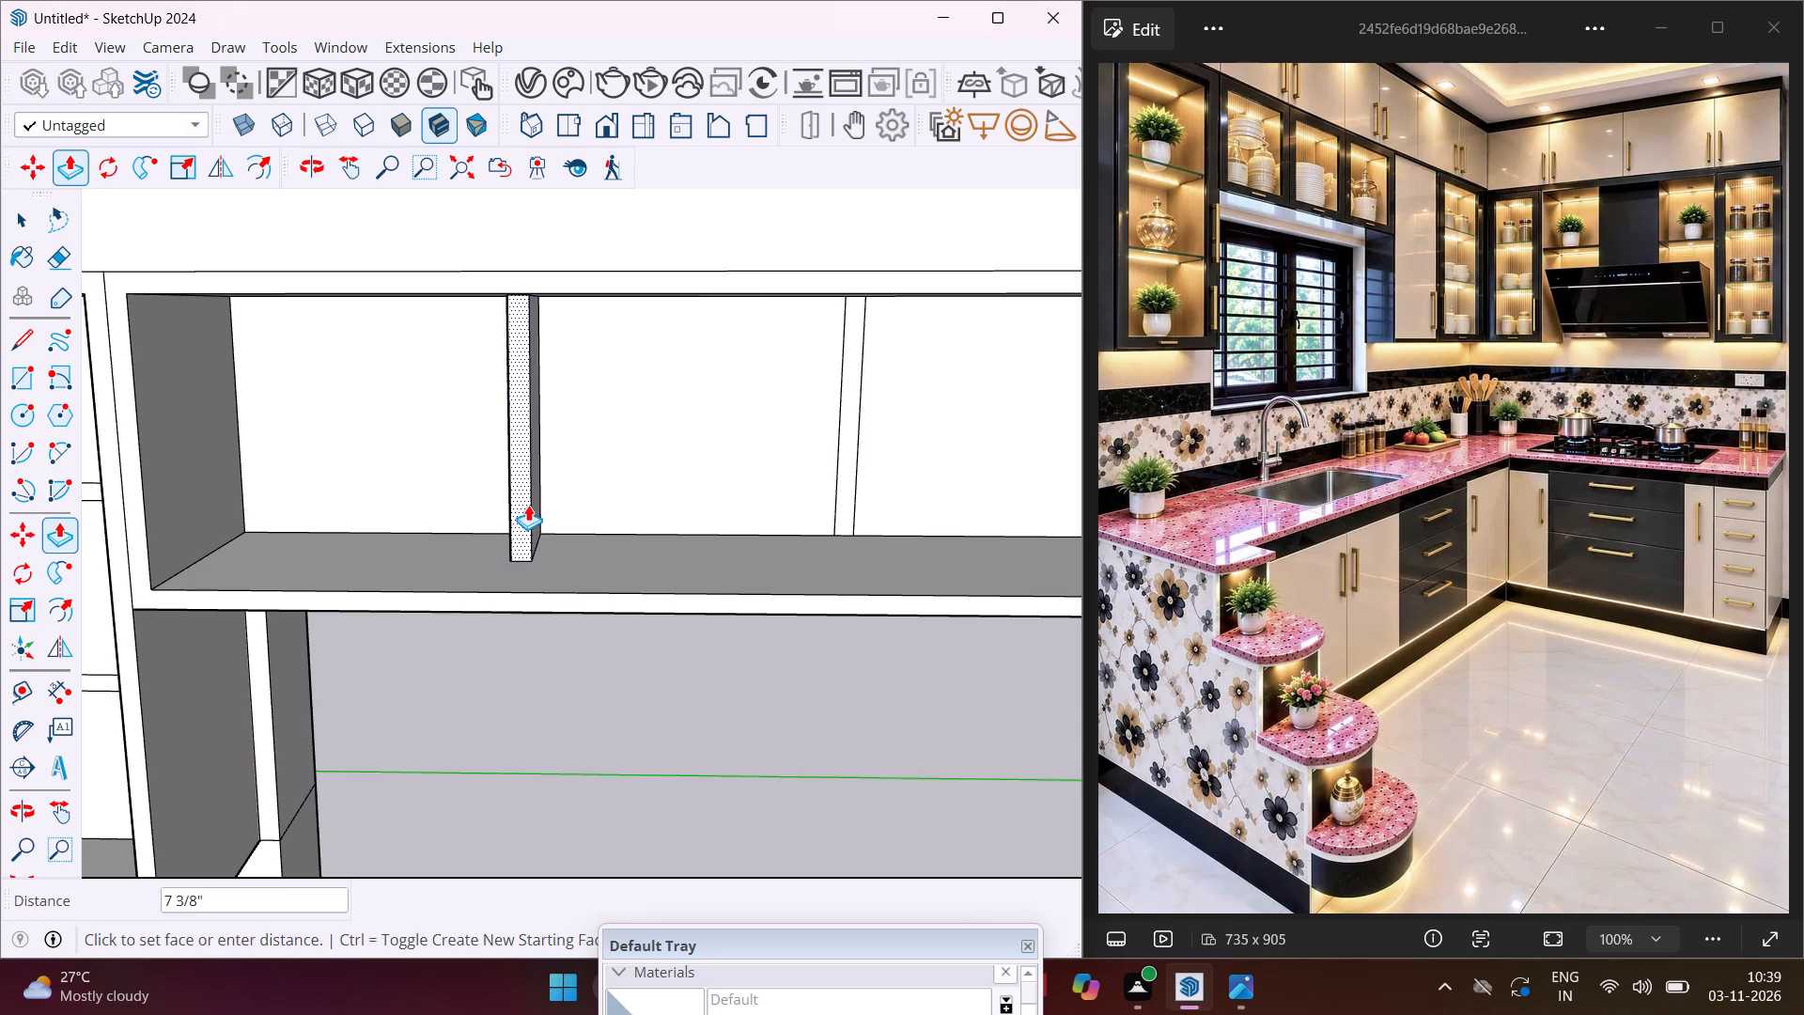
left_click(585, 598)
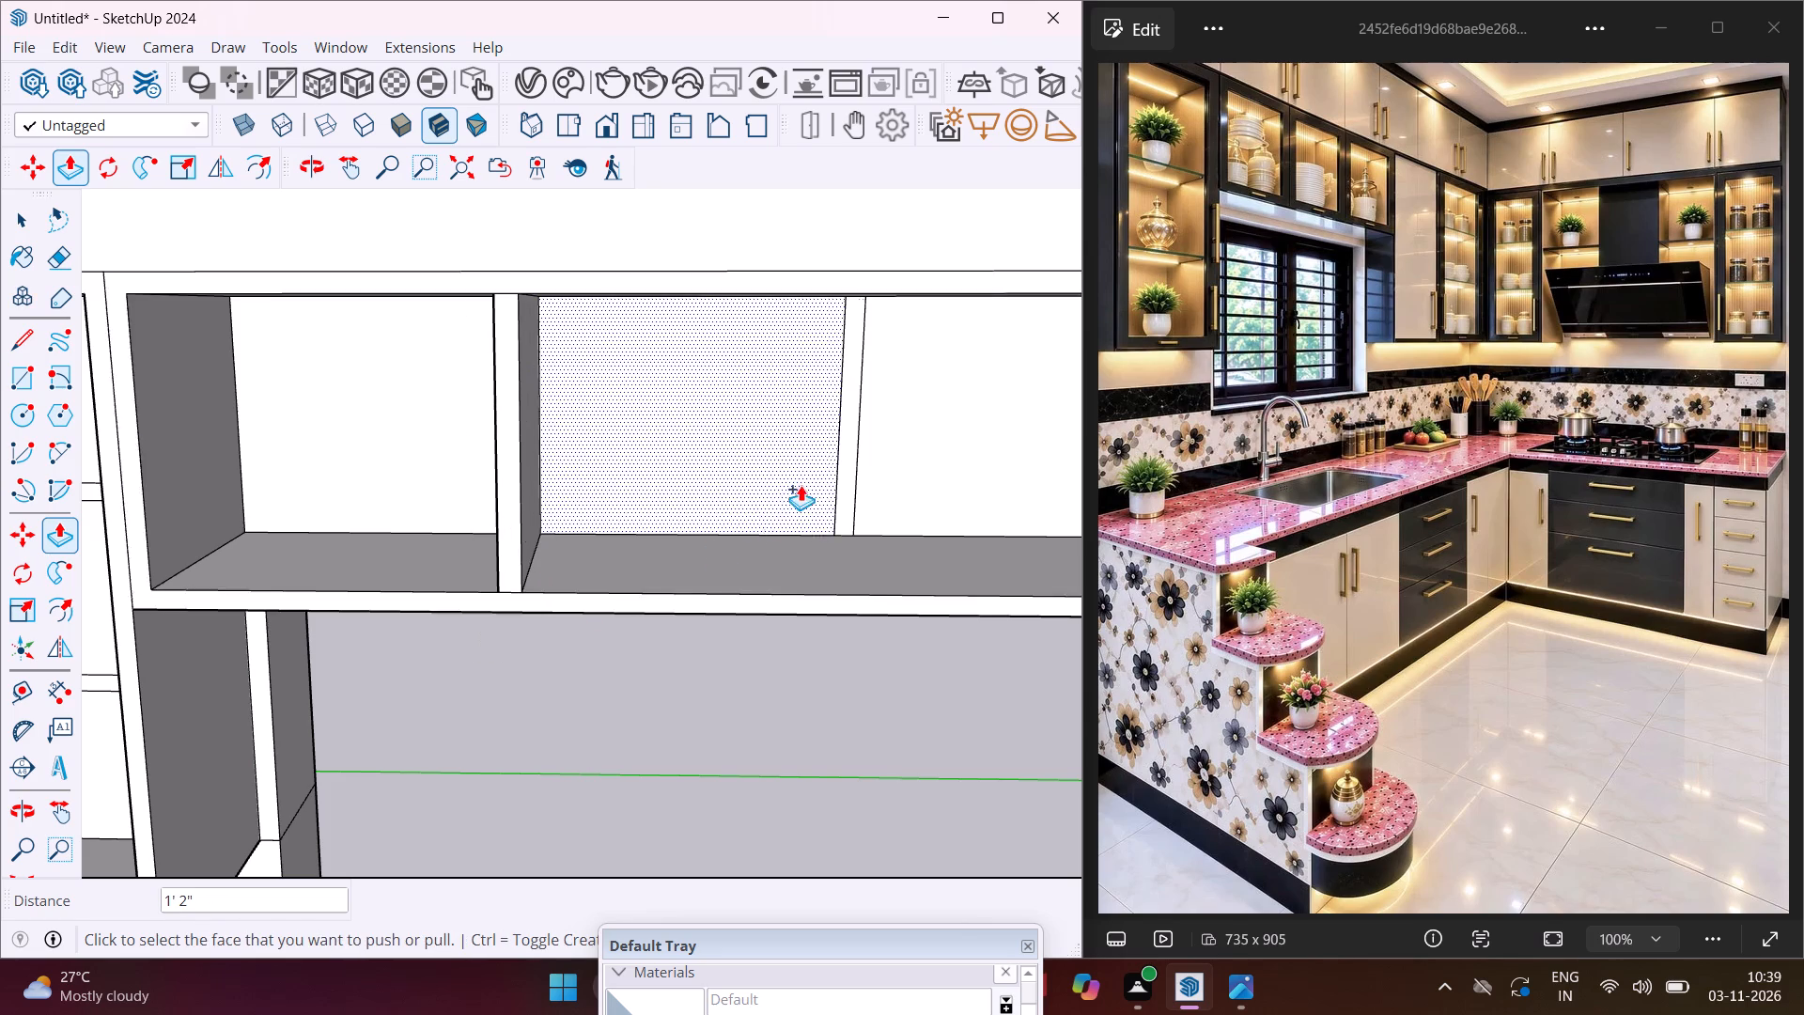
scroll(842, 450, "up", 3)
double_click(850, 454)
scroll(588, 490, "down", 7)
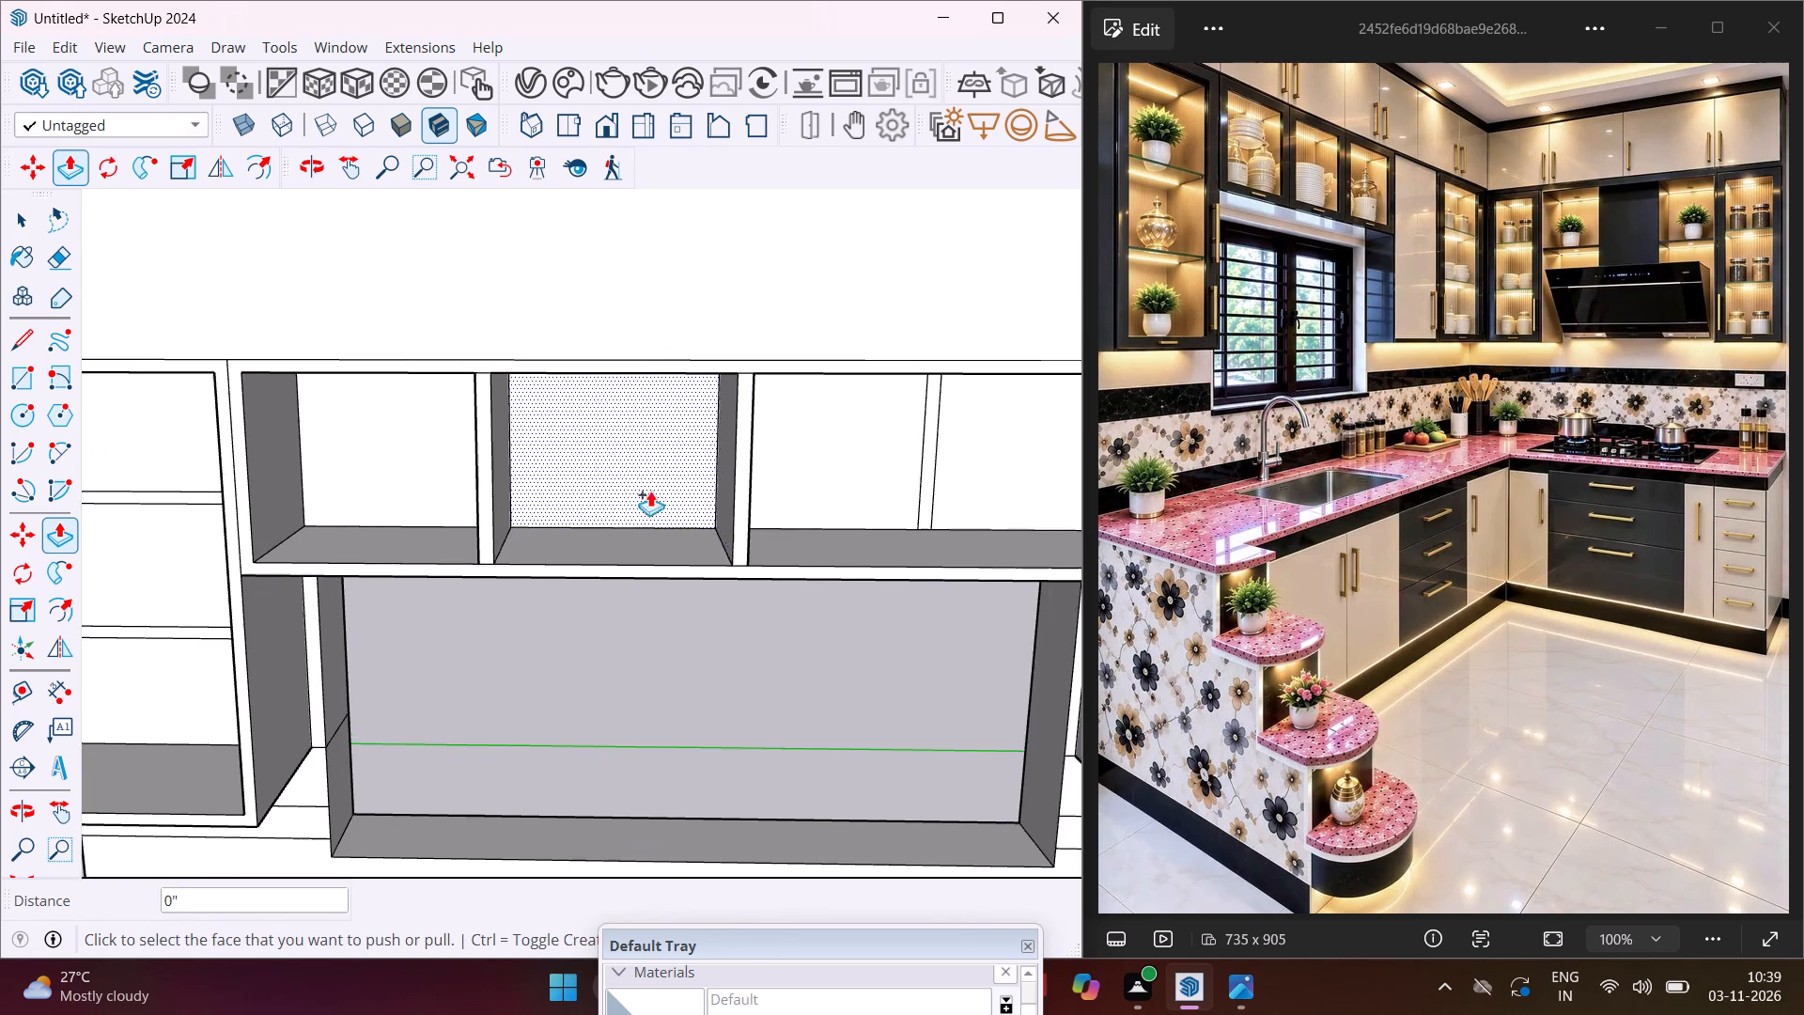
scroll(922, 437, "up", 5)
double_click(930, 438)
Push/Pull the two shelf strips in the window wall's end cabinet out 1' 2" to the cabinet front.
scroll(858, 456, "down", 14)
scroll(376, 517, "up", 2)
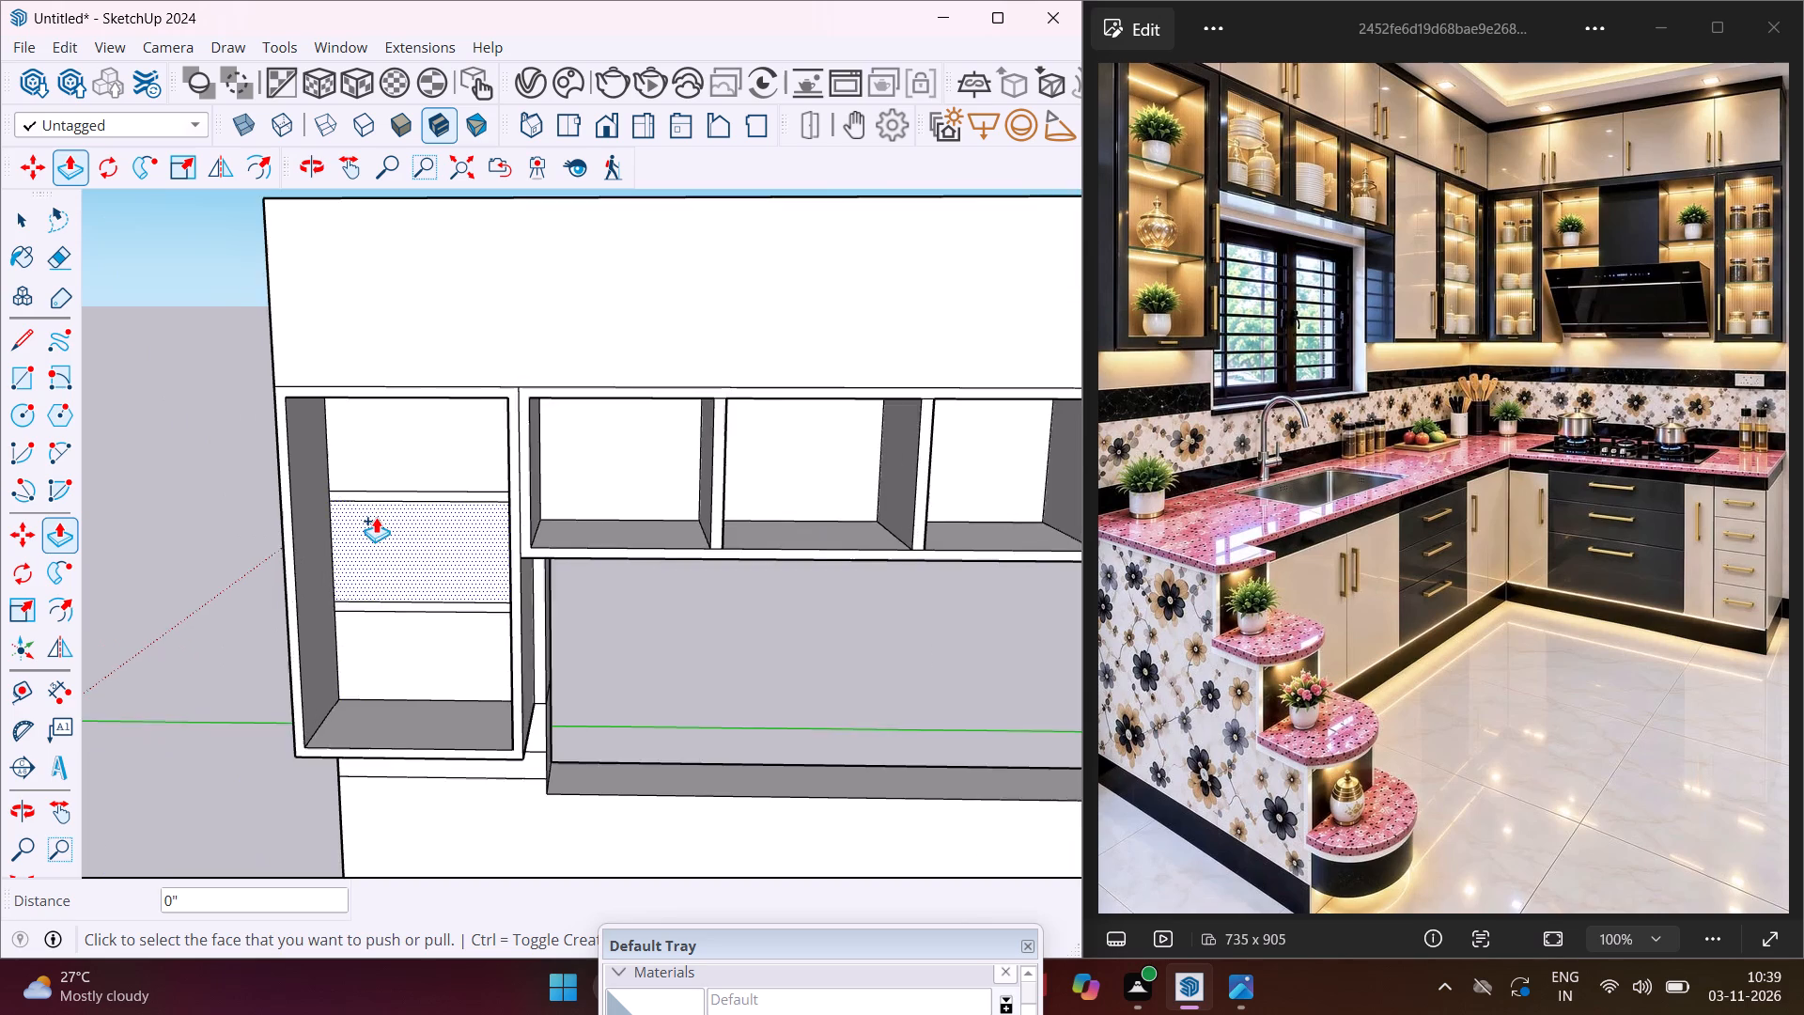
scroll(376, 517, "up", 8)
double_click(395, 491)
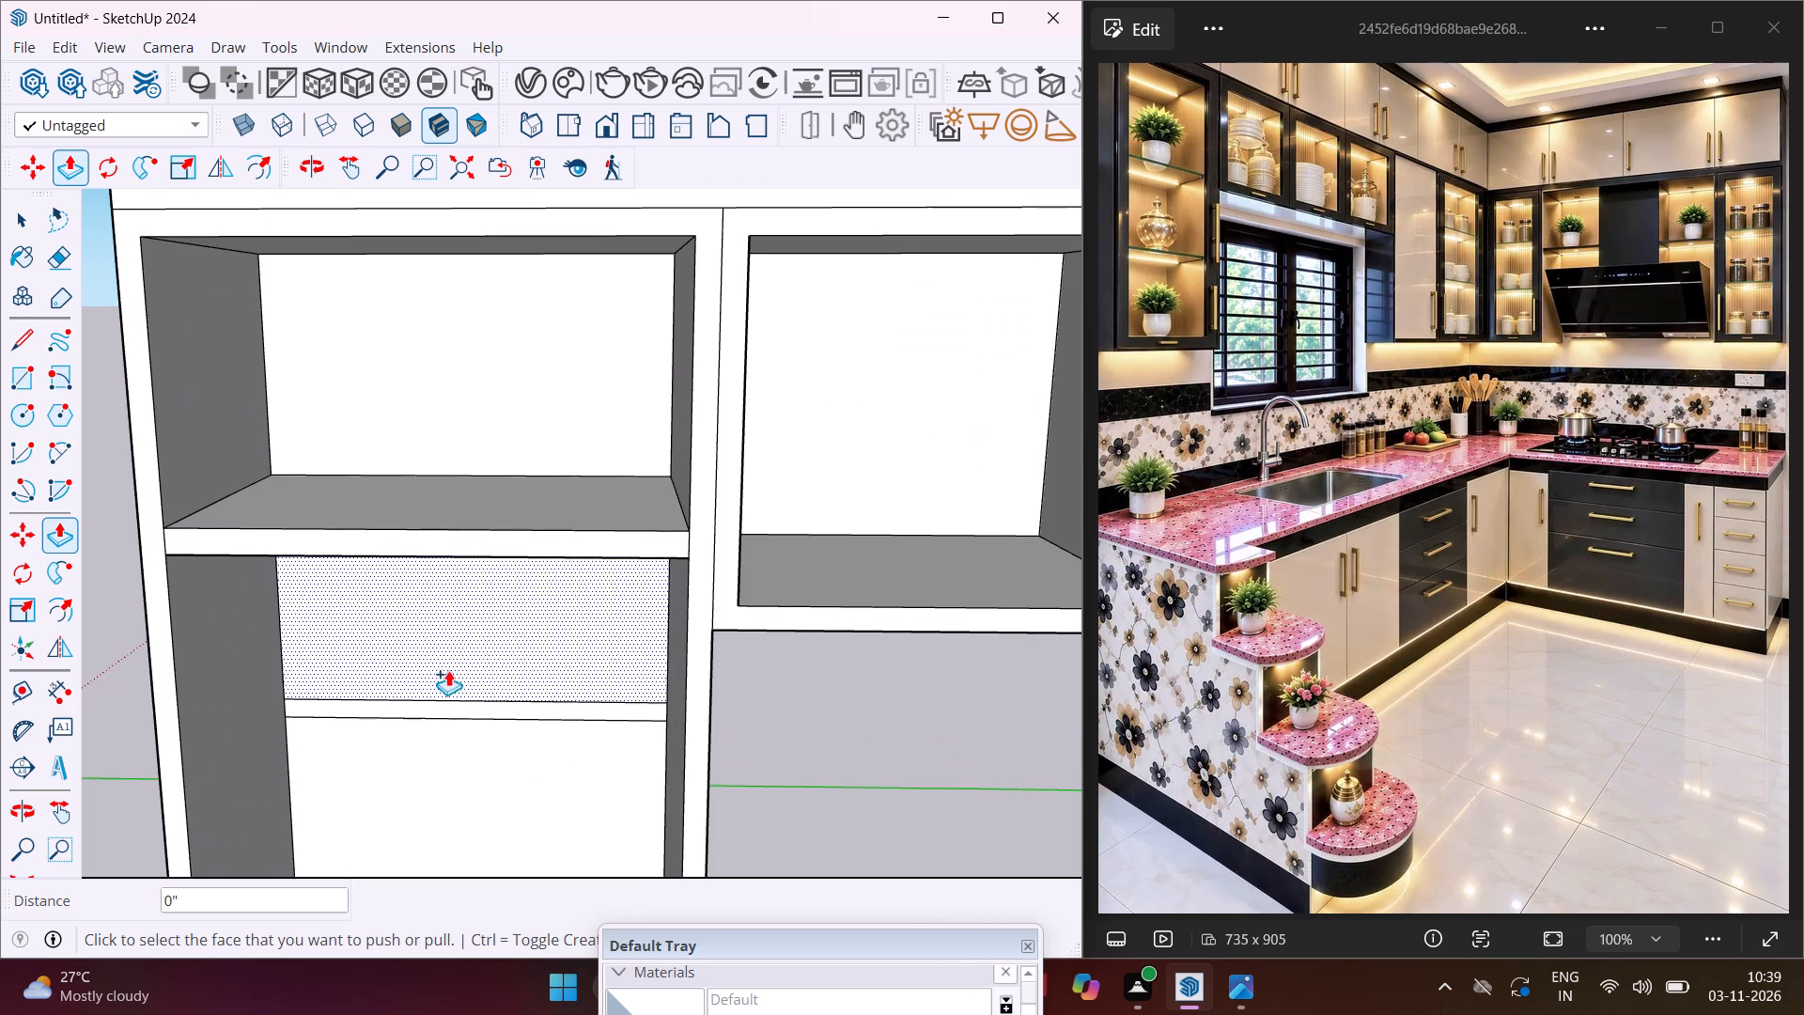
double_click(468, 708)
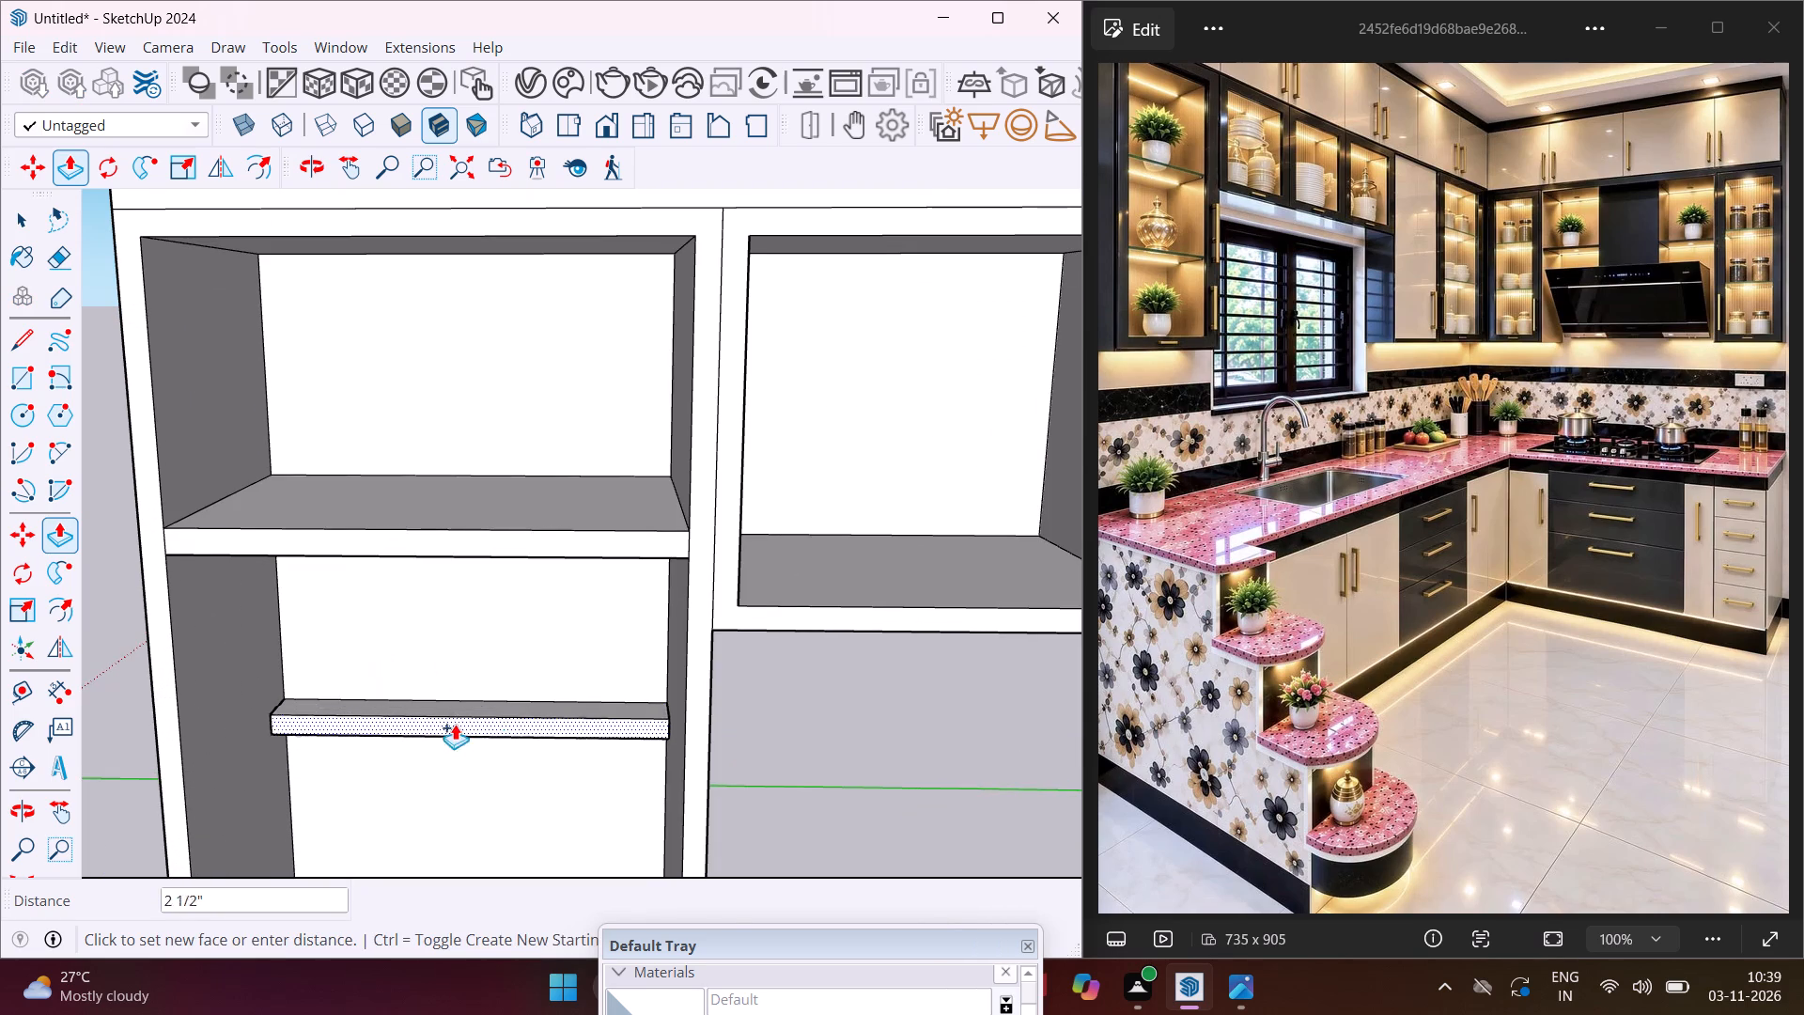
left_click(700, 654)
Push/Pull the two shelf strips in the window wall's corner cabinet out by the same 1' 2" depth.
scroll(373, 646, "down", 16)
middle_click_drag(391, 656, 545, 656)
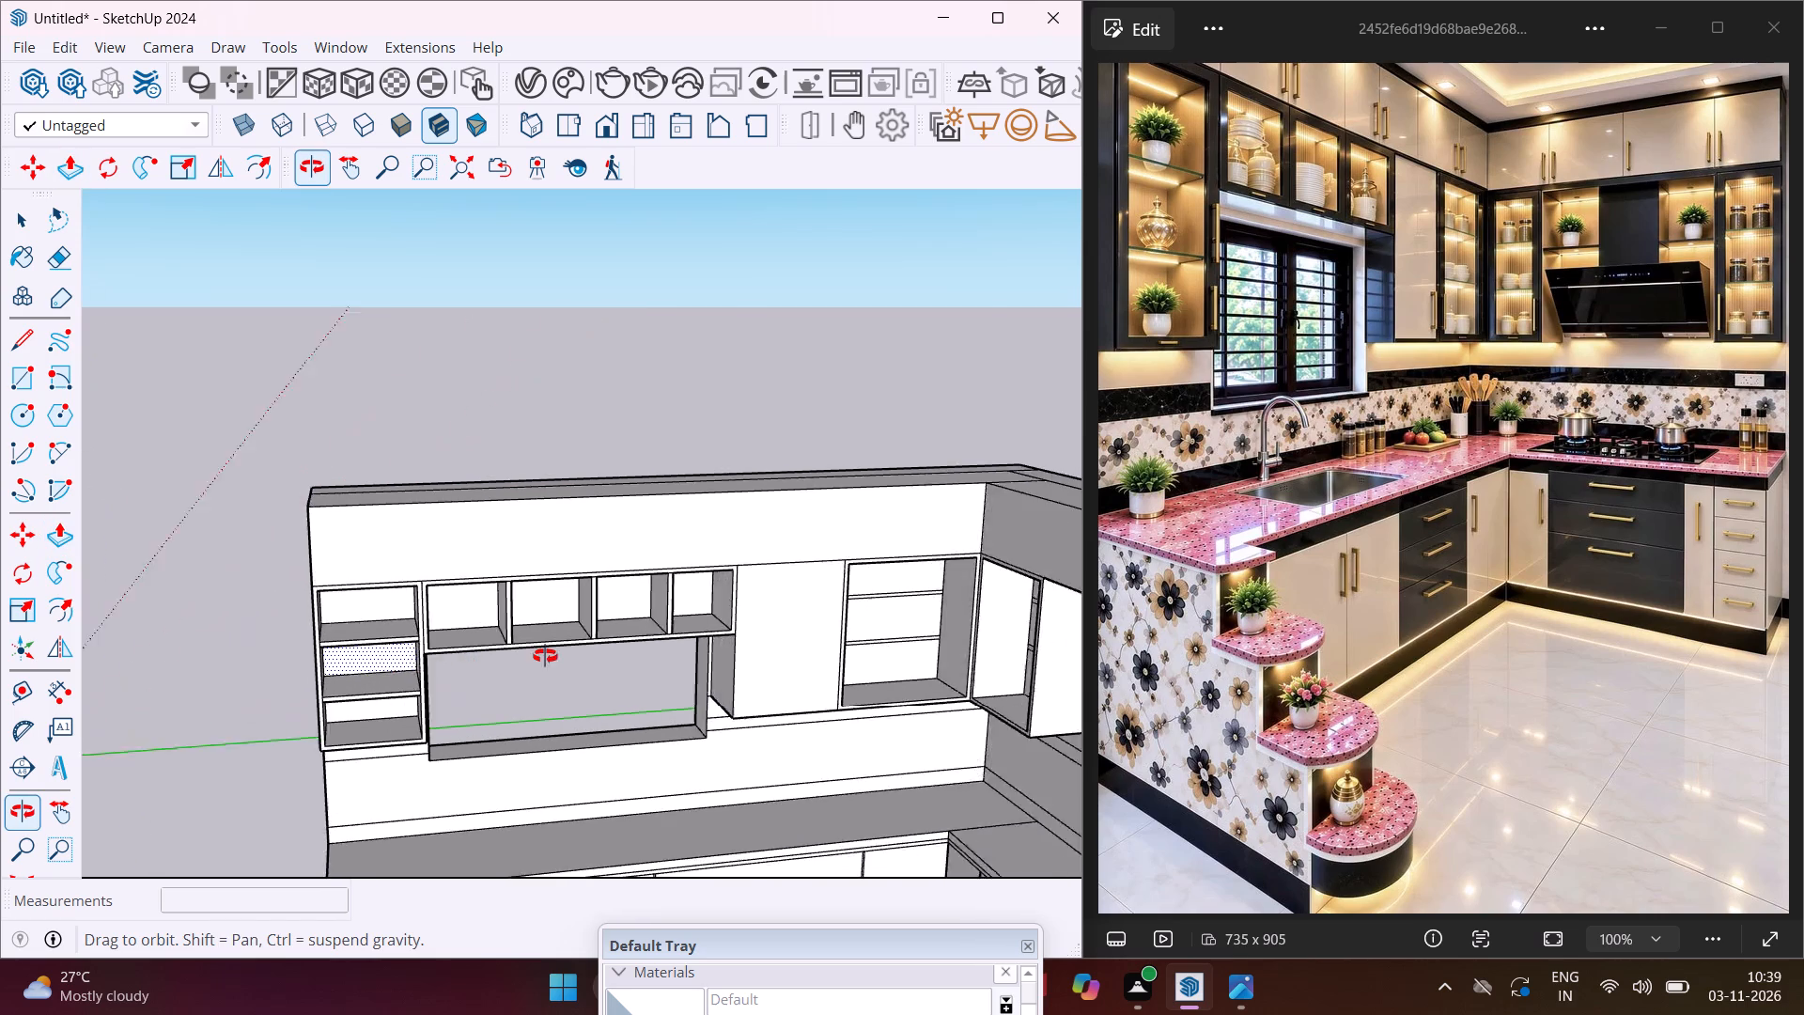
middle_click_drag(545, 656, 622, 657)
scroll(900, 589, "up", 9)
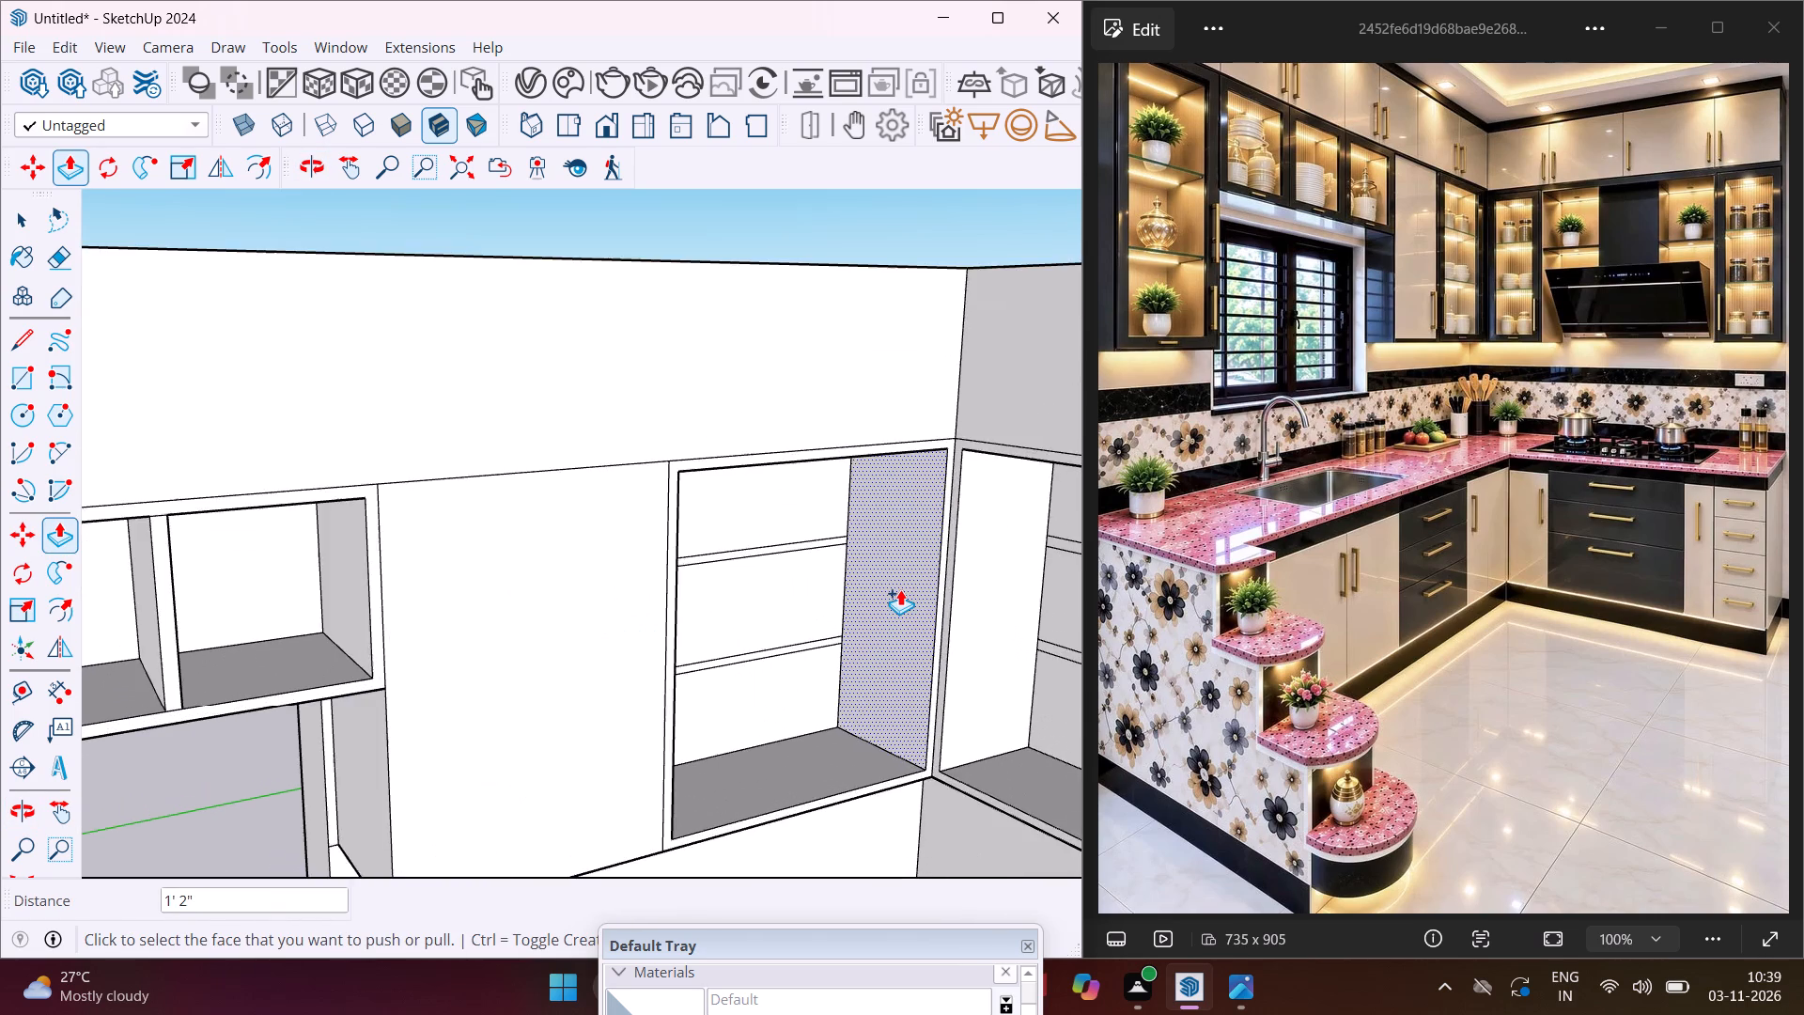
scroll(894, 588, "up", 7)
double_click(668, 508)
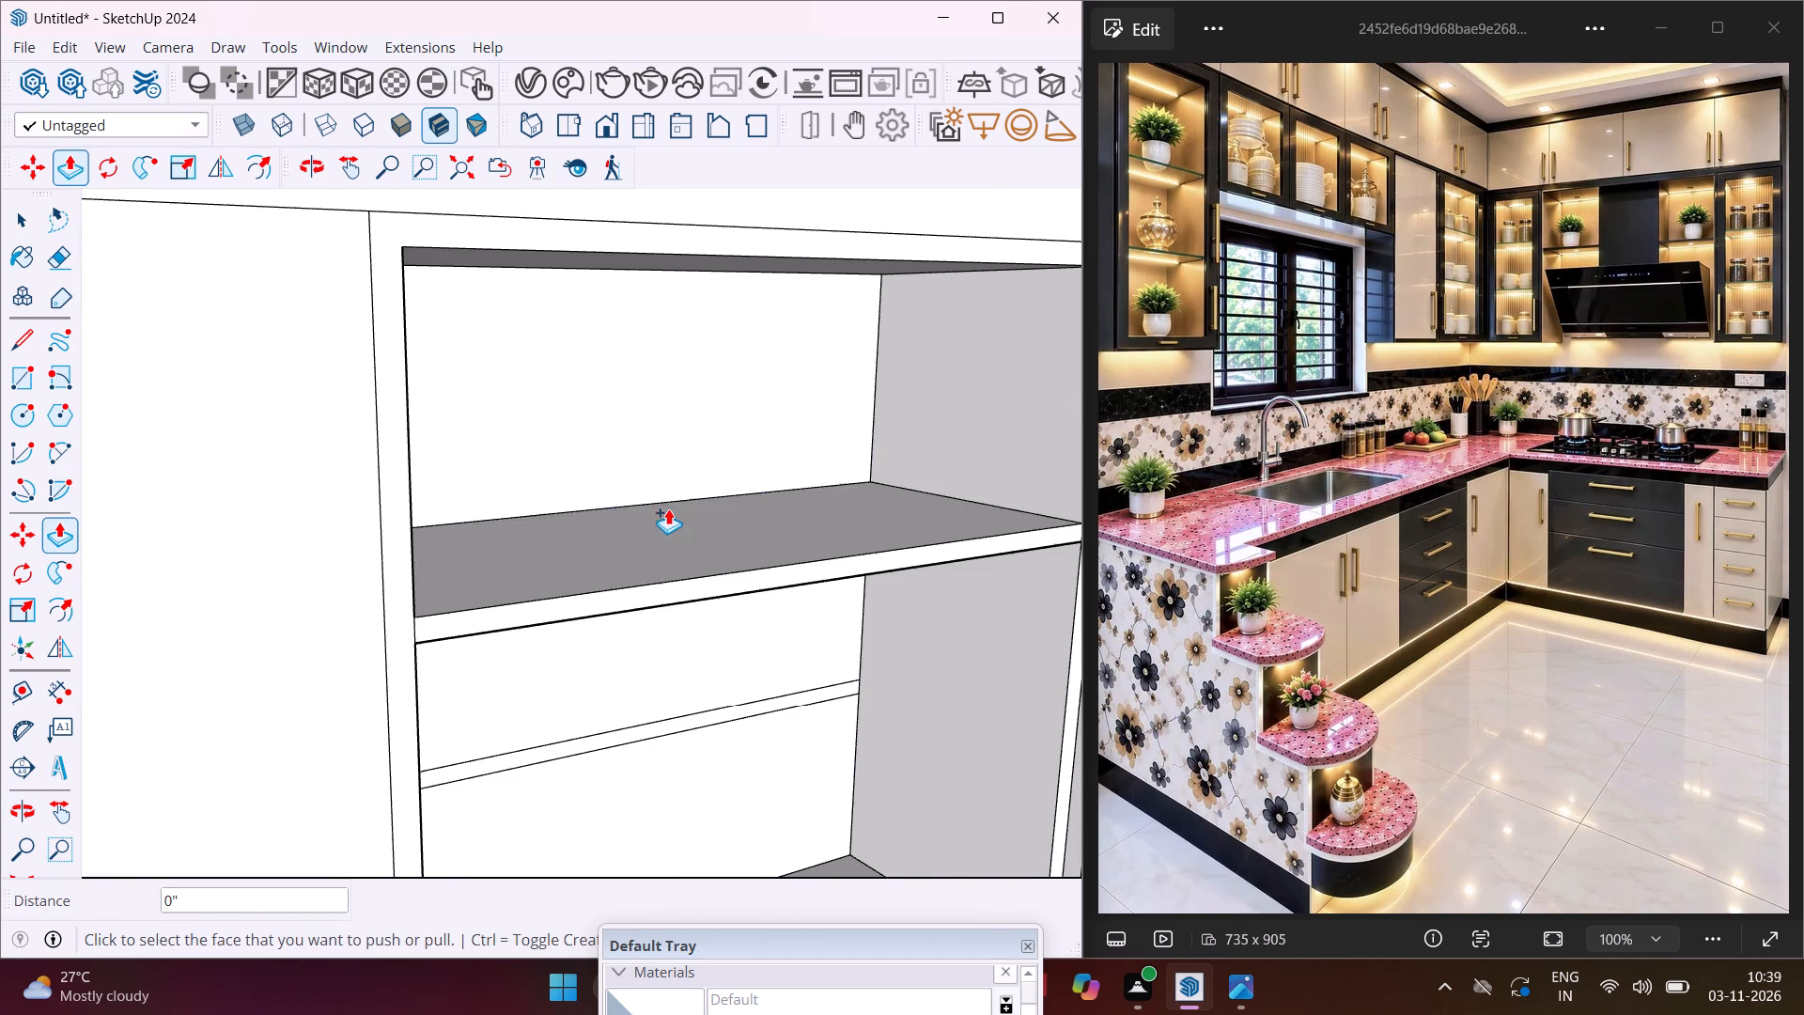
scroll(632, 731, "up", 2)
double_click(632, 732)
Push/Pull the two shelf strips in the hood wall's corner cabinet out by the same 1' 2" depth.
scroll(276, 547, "down", 5)
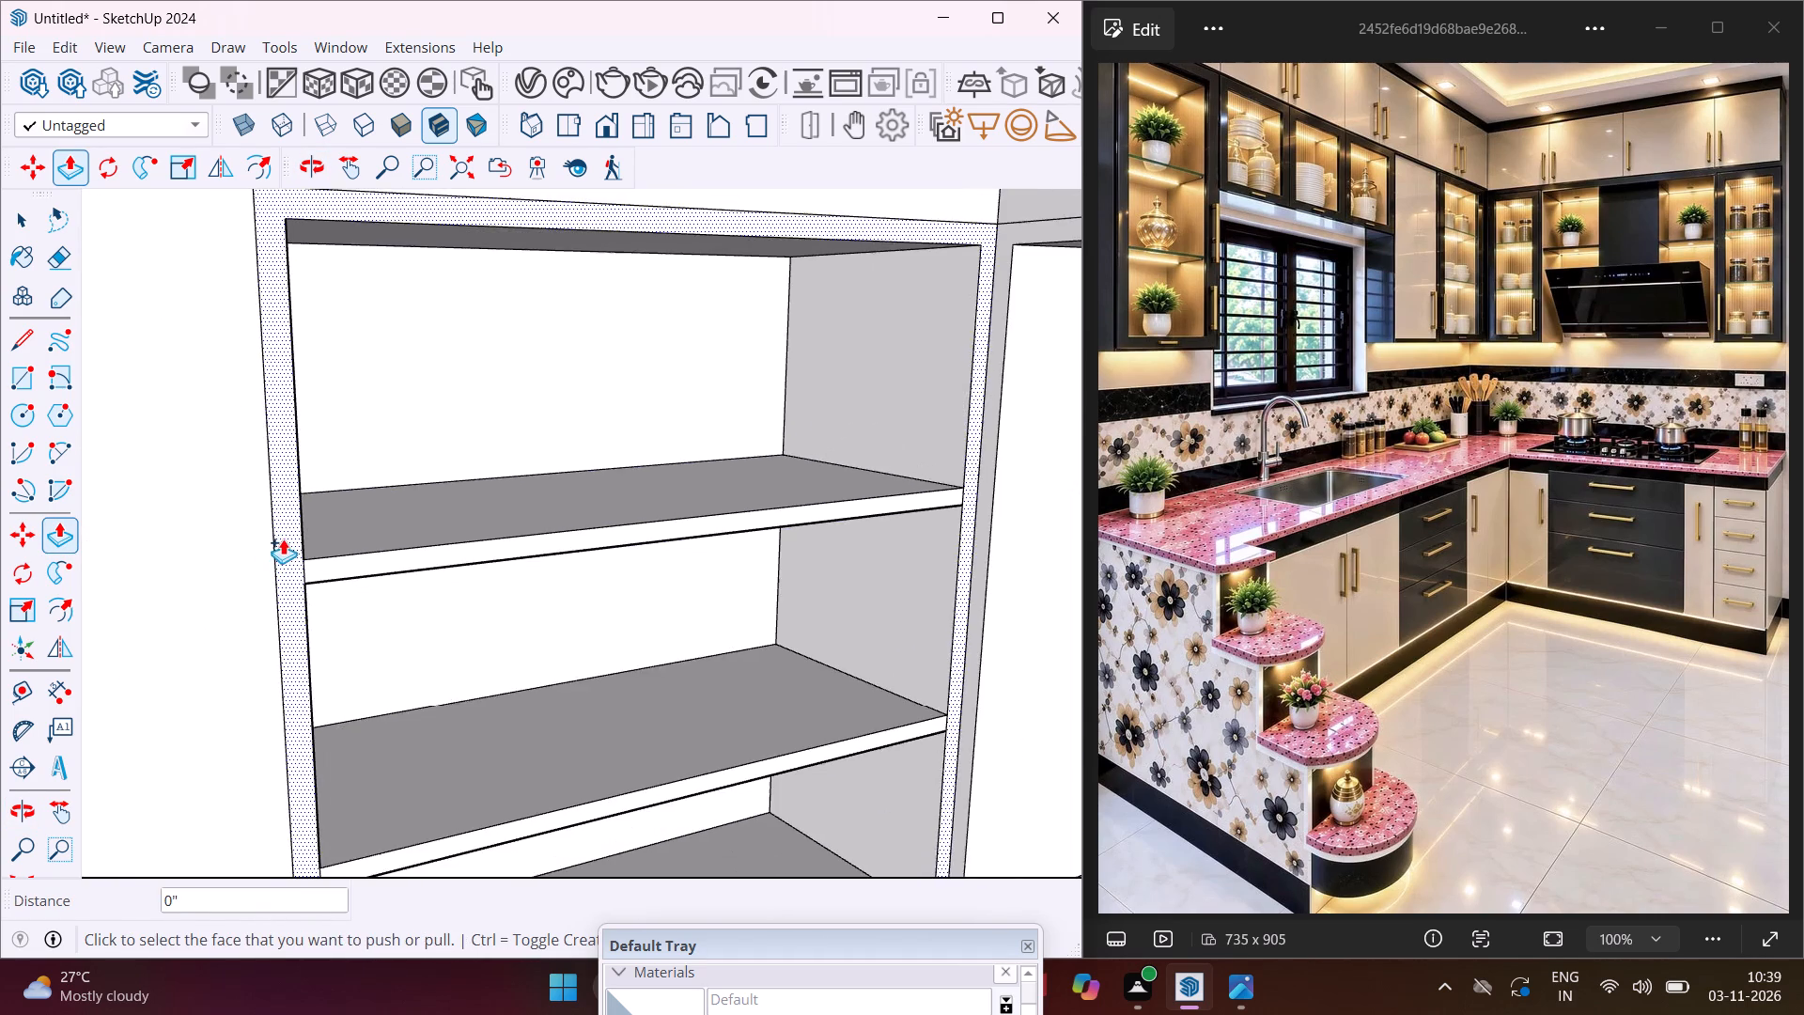
scroll(281, 518, "down", 11)
middle_click_drag(349, 563, 669, 620)
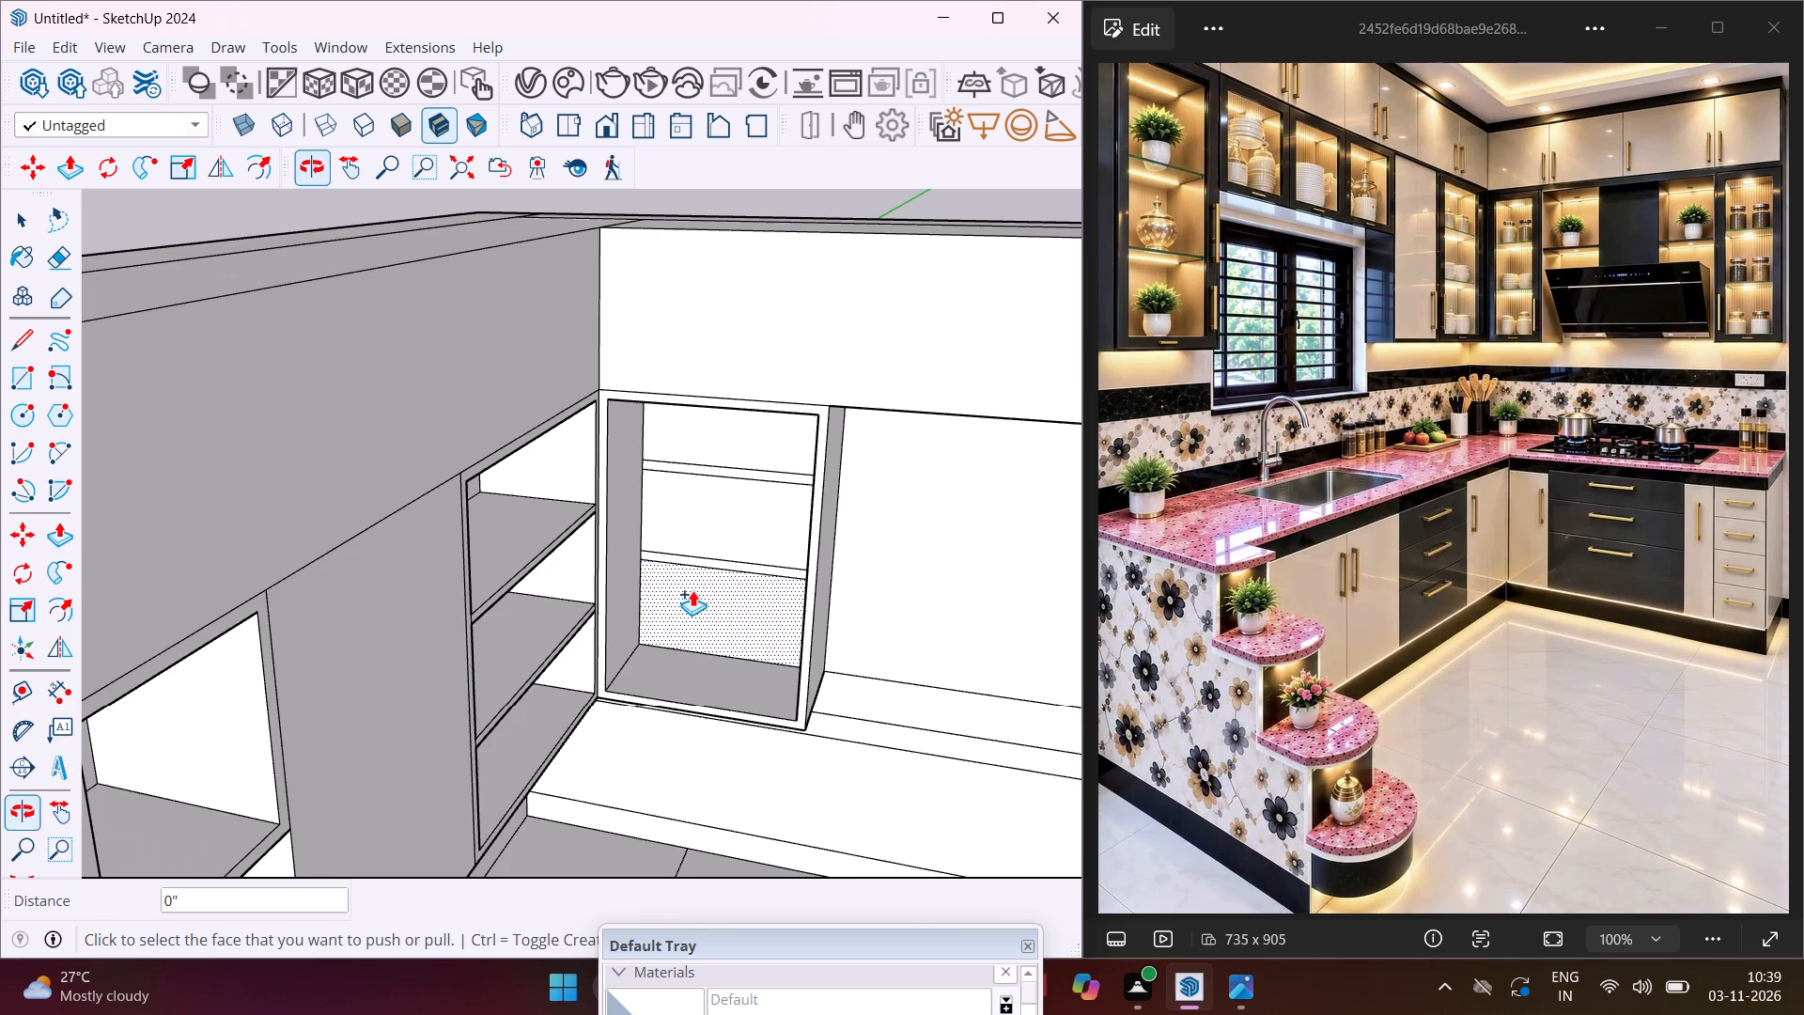
scroll(743, 511, "up", 6)
double_click(766, 445)
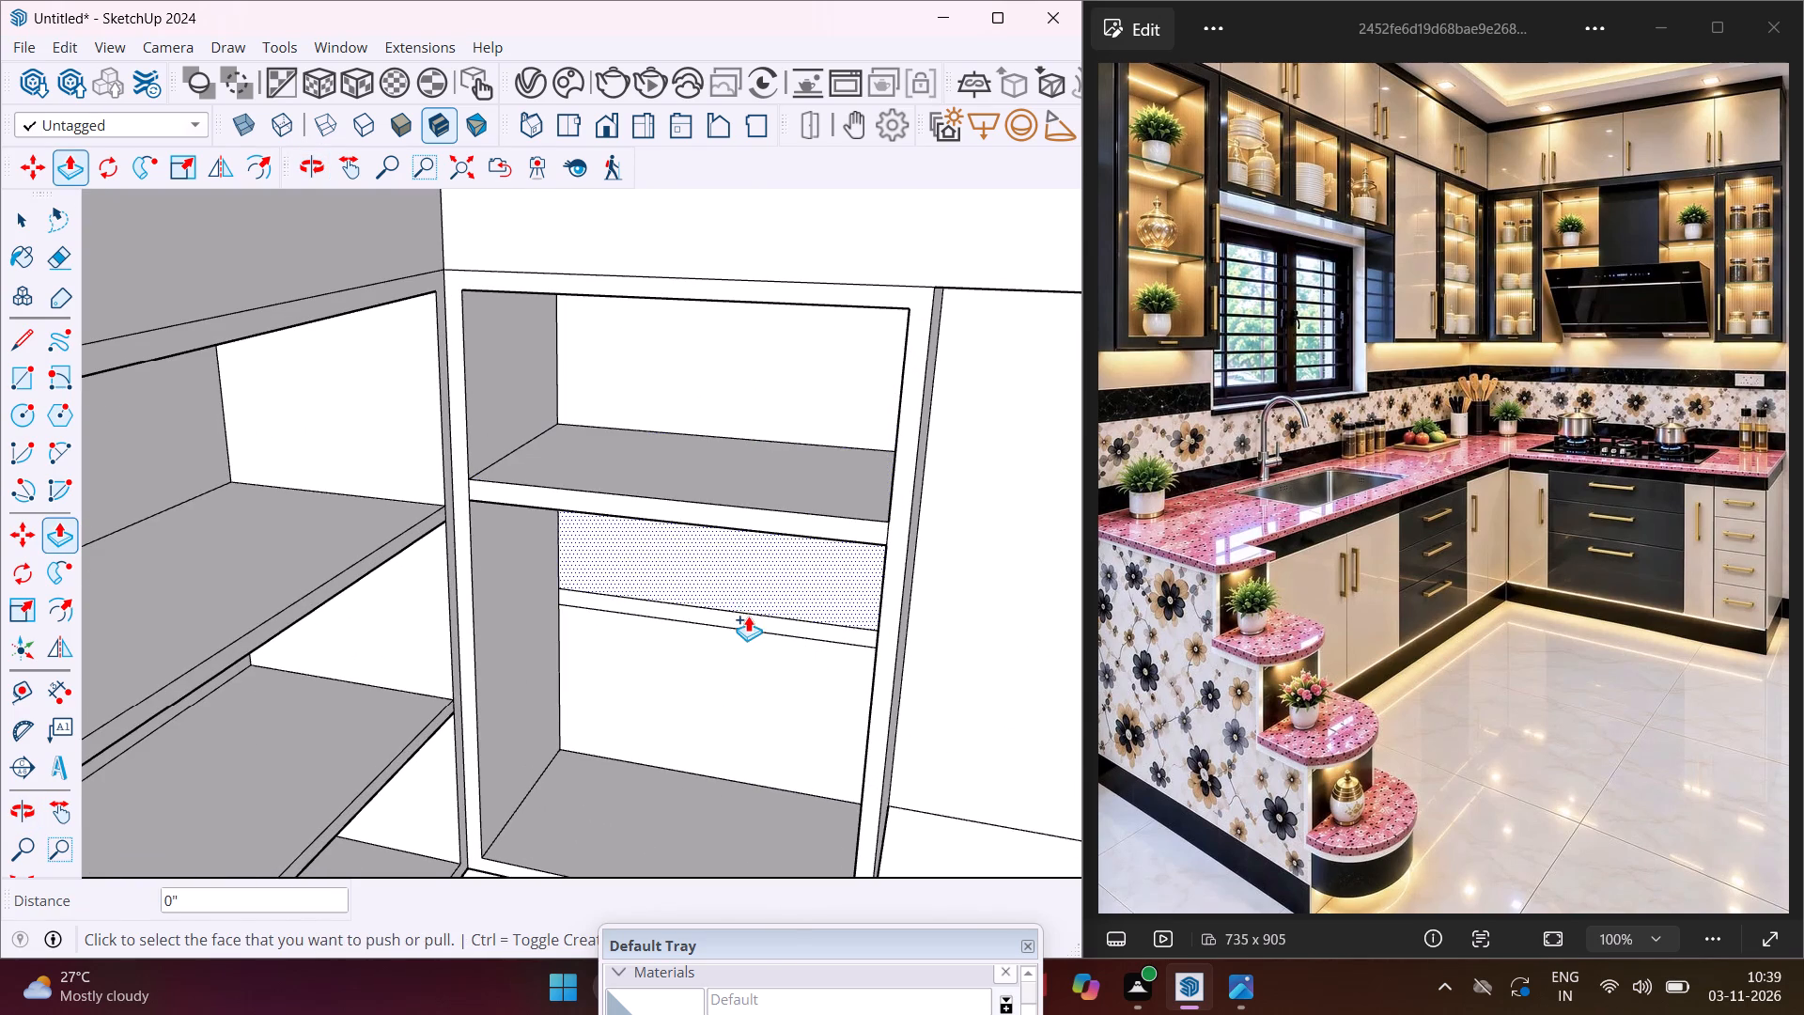
double_click(753, 621)
Push/Pull the two shelf strips in the hood wall's end cabinet out by the same 1' 2" depth.
scroll(352, 567, "down", 9)
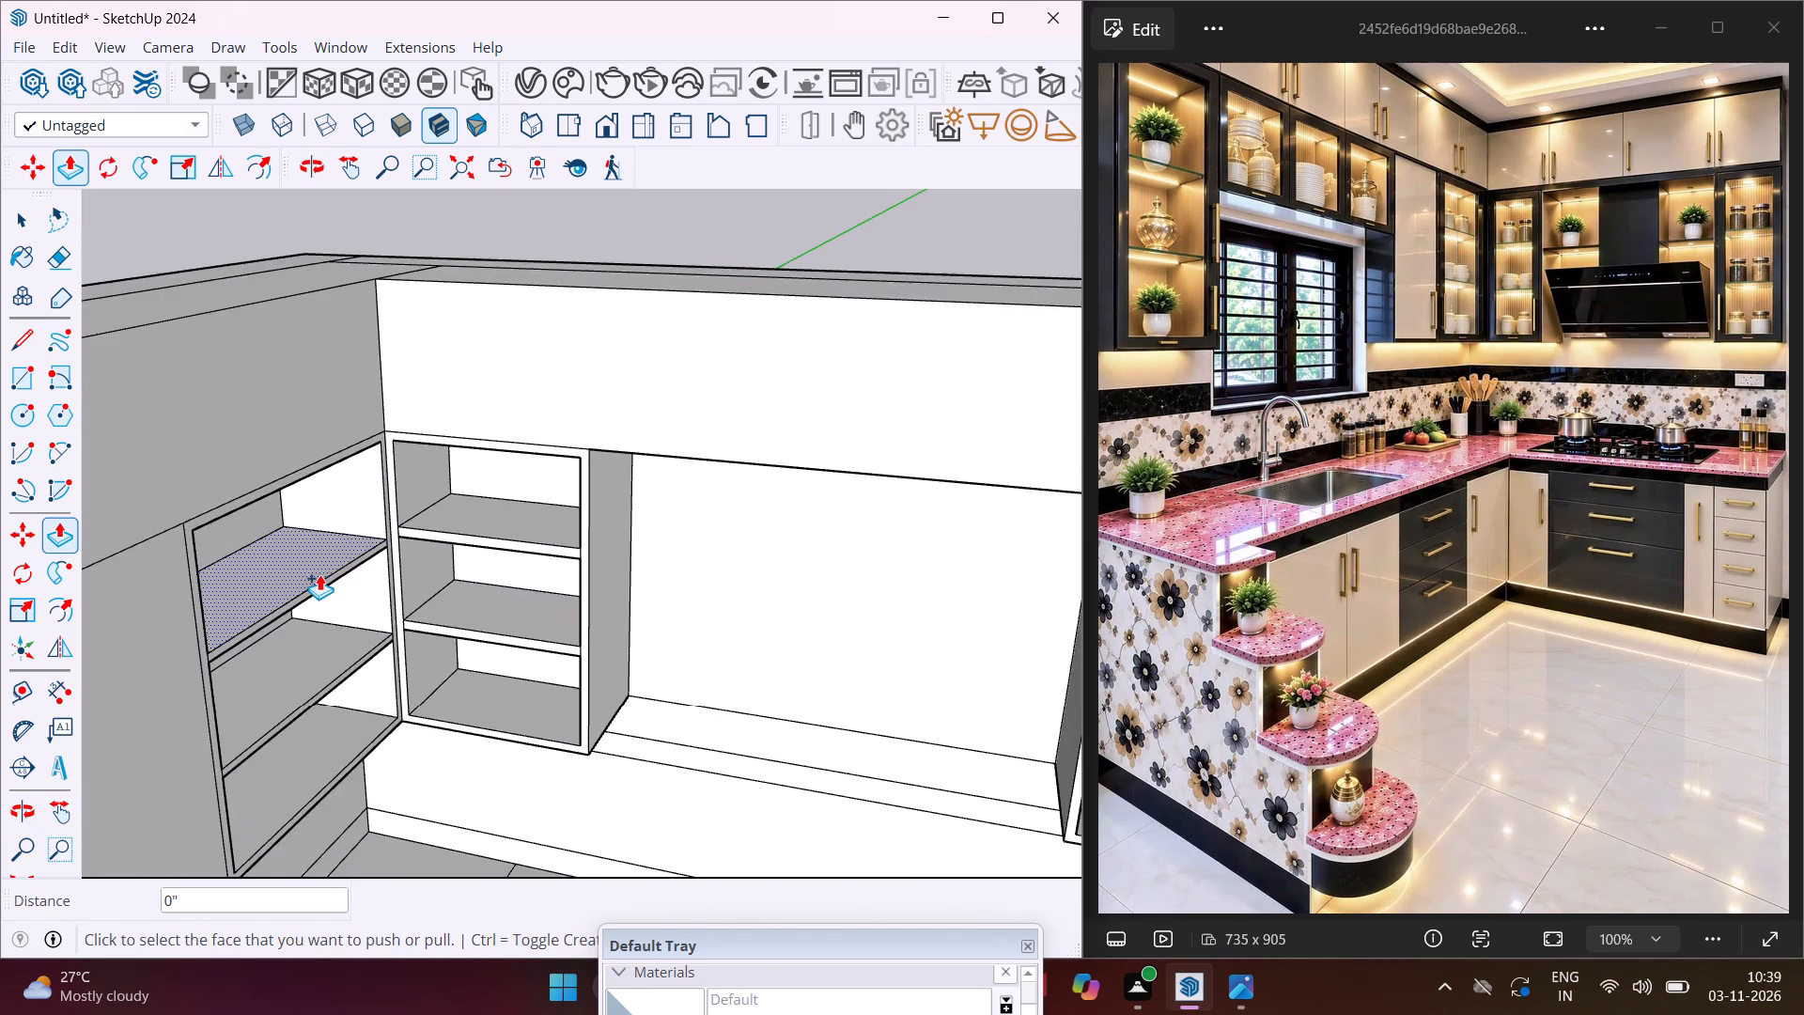
scroll(319, 574, "down", 5)
scroll(810, 578, "up", 4)
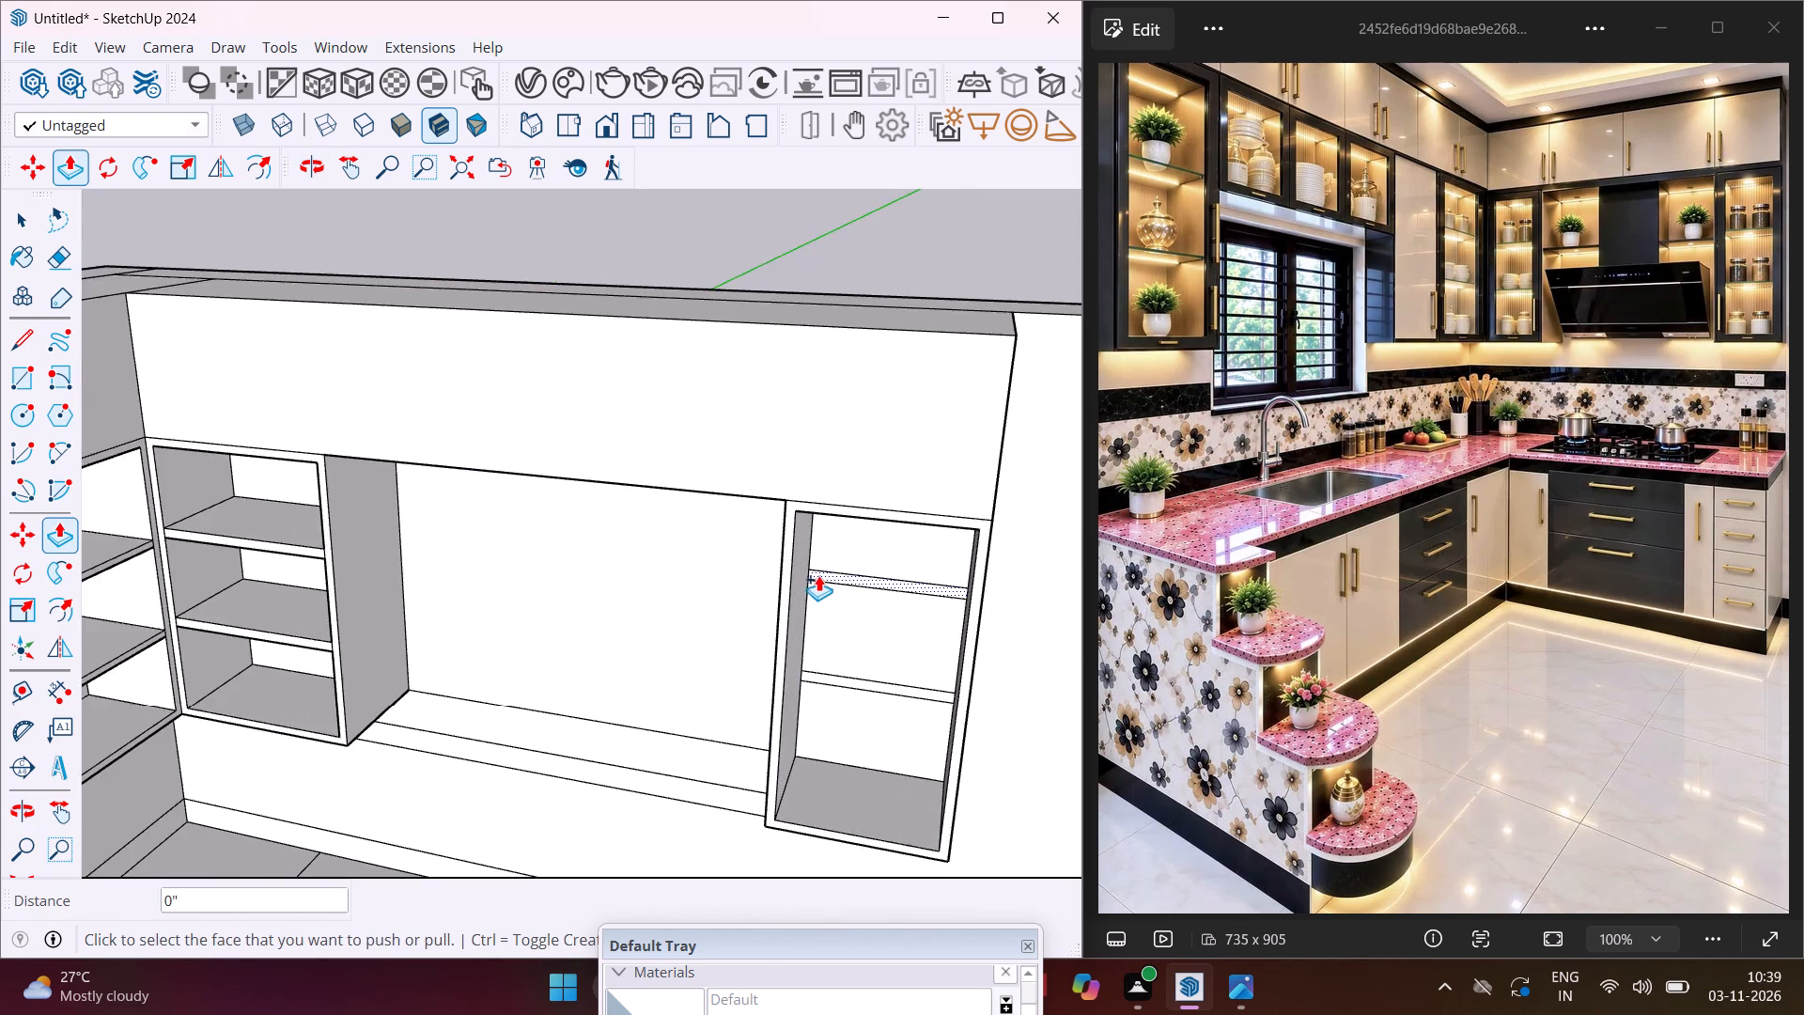
scroll(822, 575, "up", 2)
double_click(822, 574)
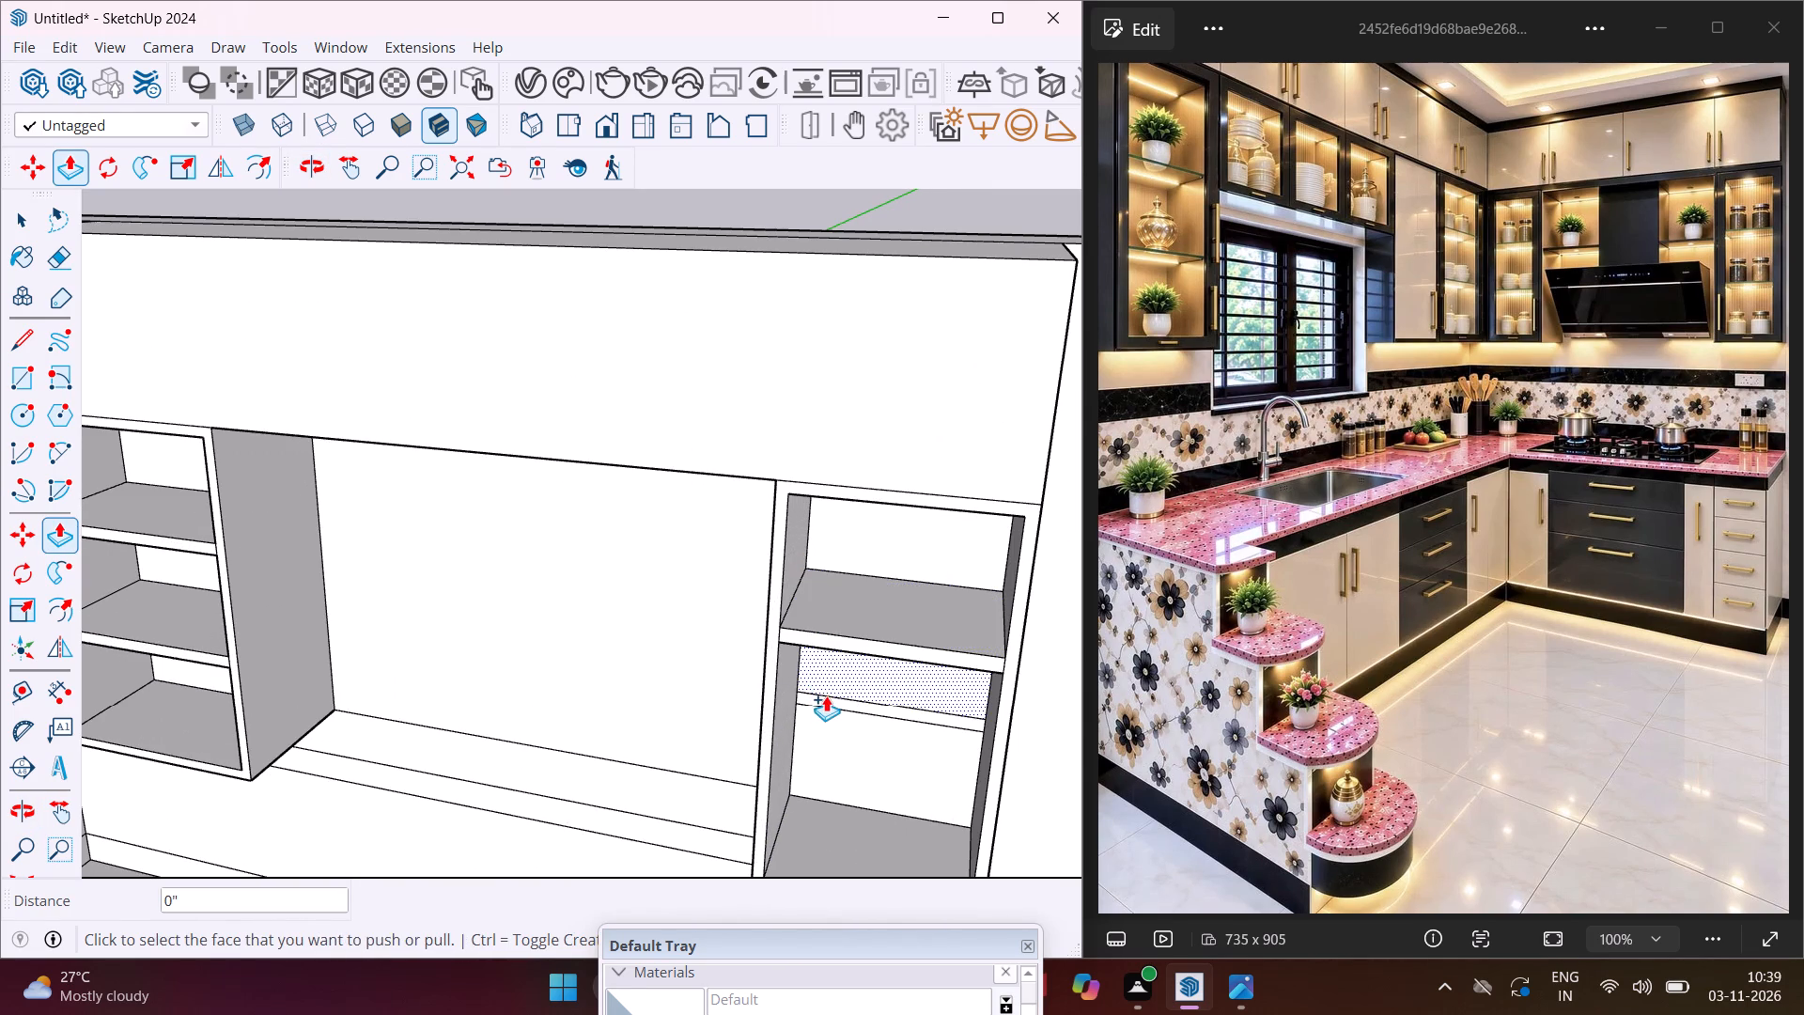
double_click(831, 704)
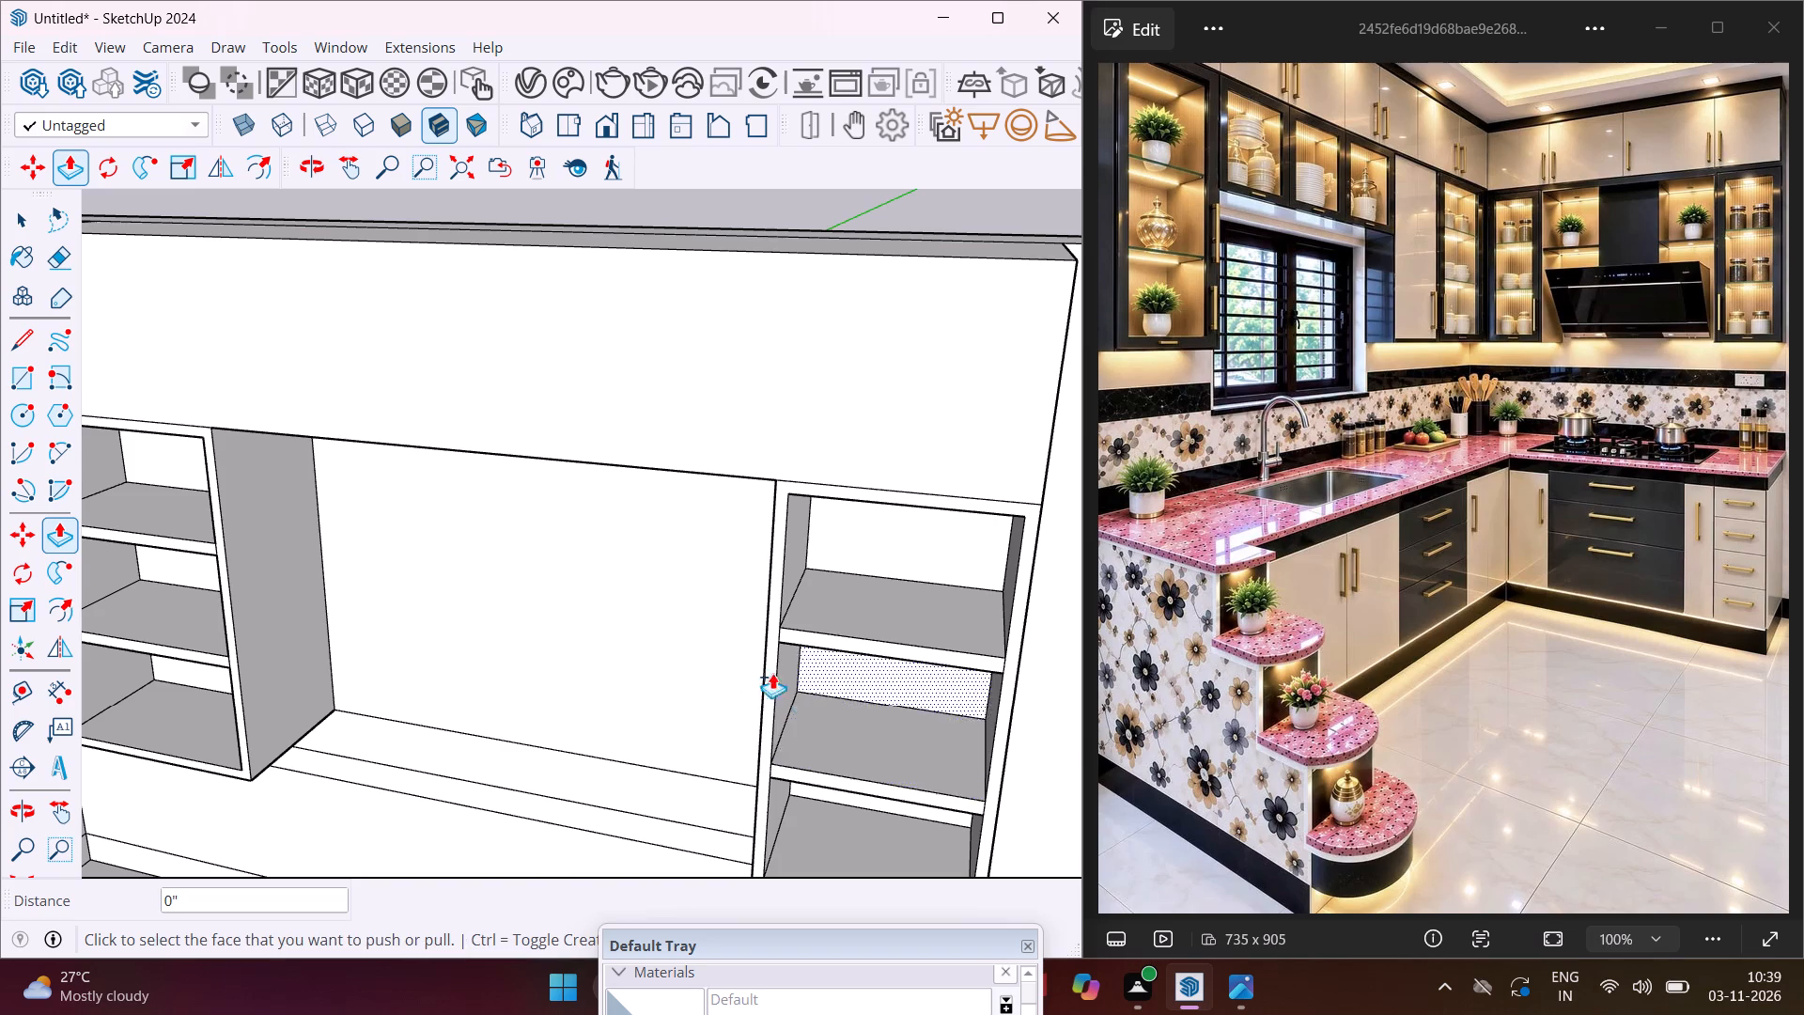
scroll(754, 664, "down", 9)
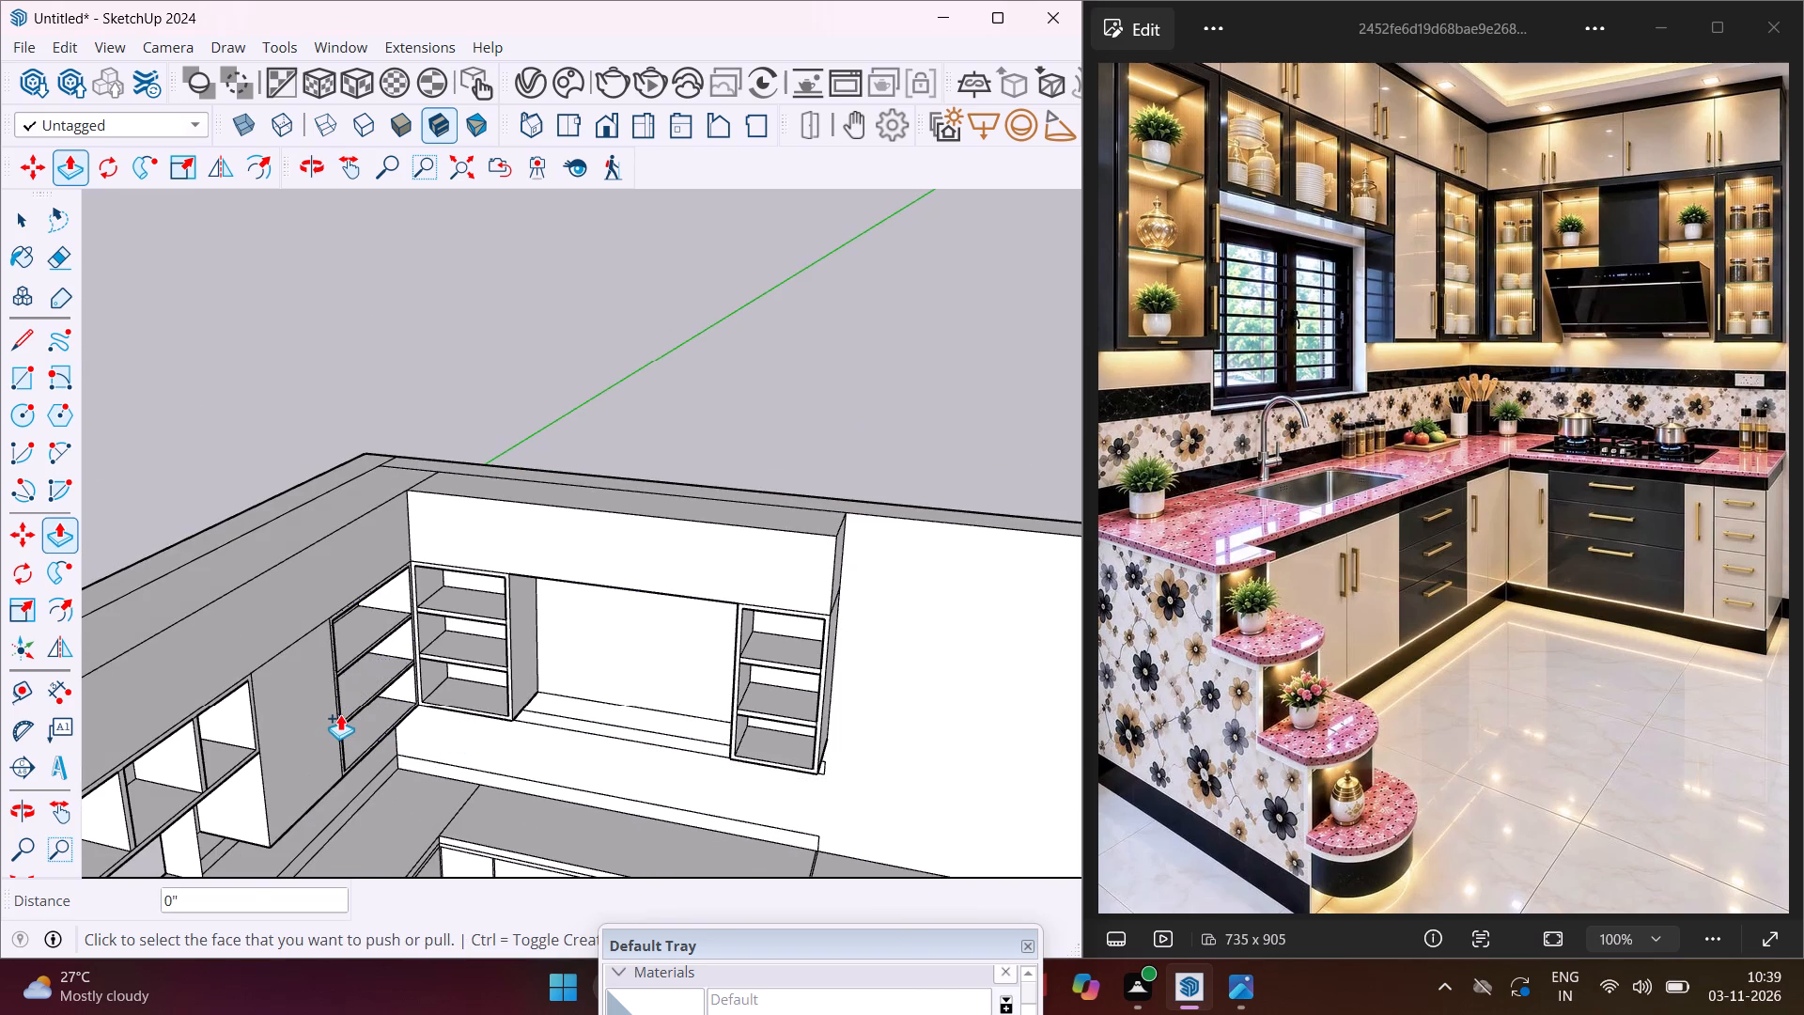
key("Escape")
key("space")
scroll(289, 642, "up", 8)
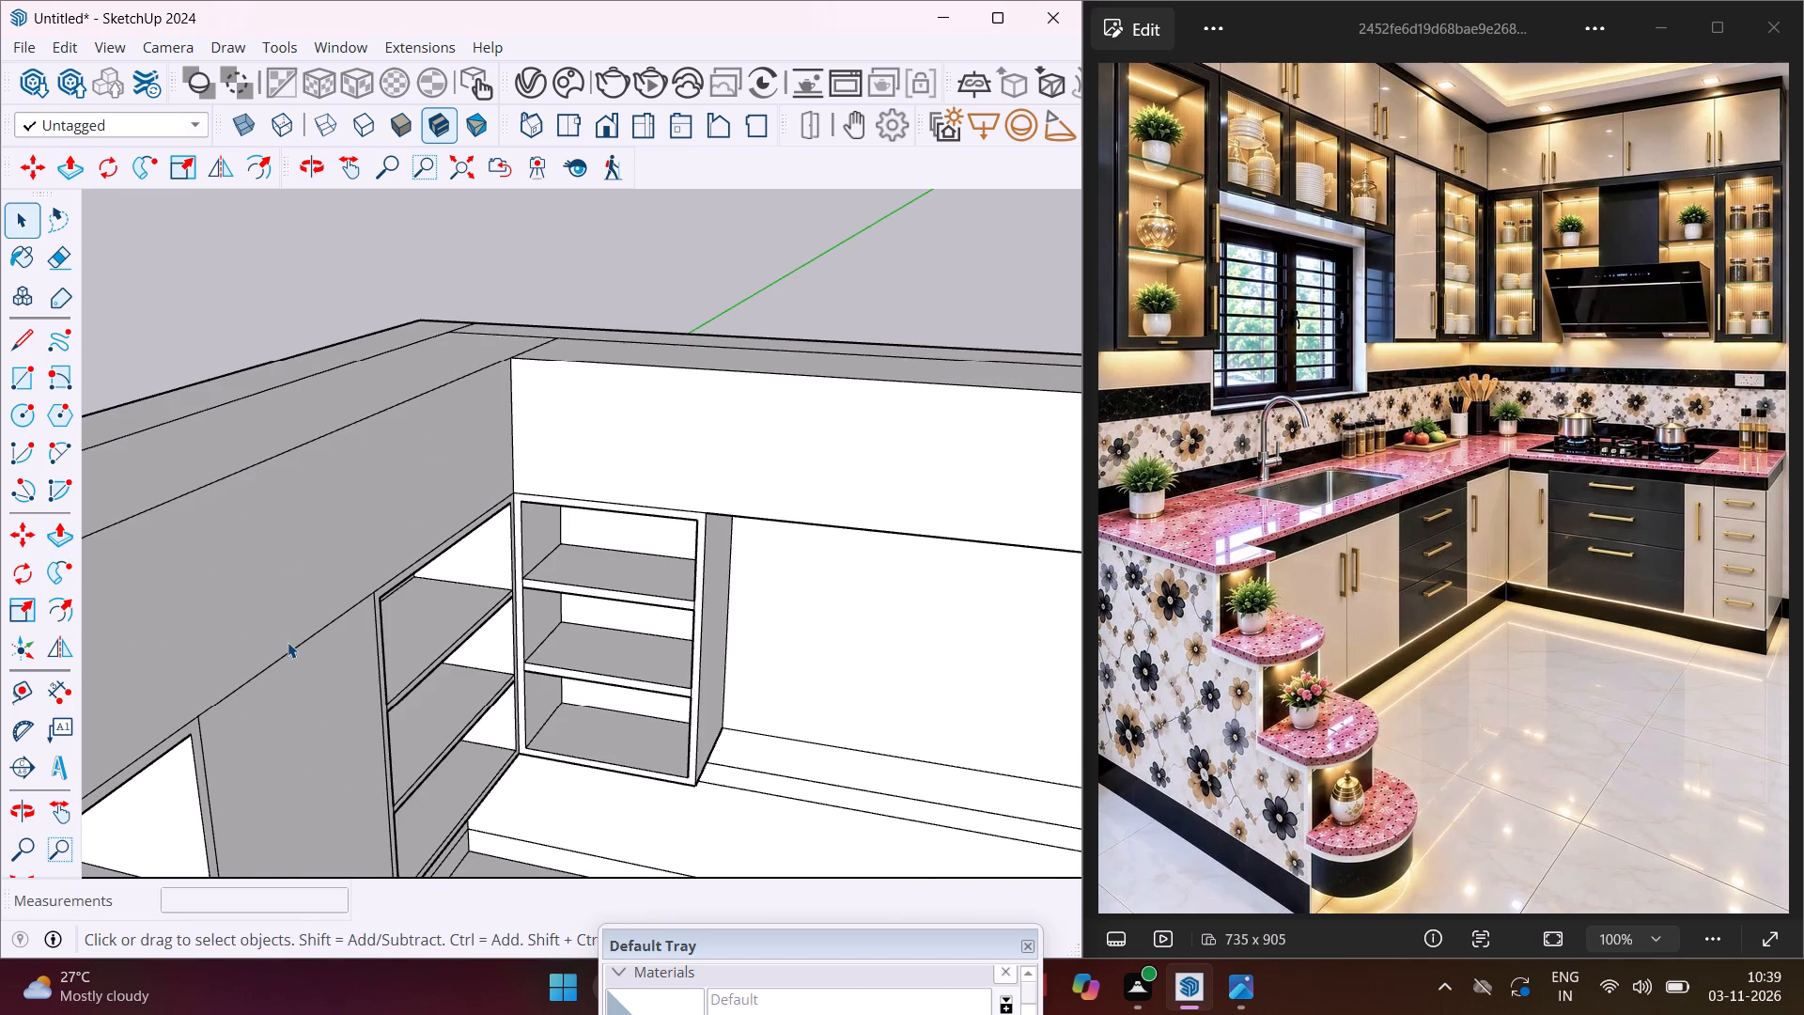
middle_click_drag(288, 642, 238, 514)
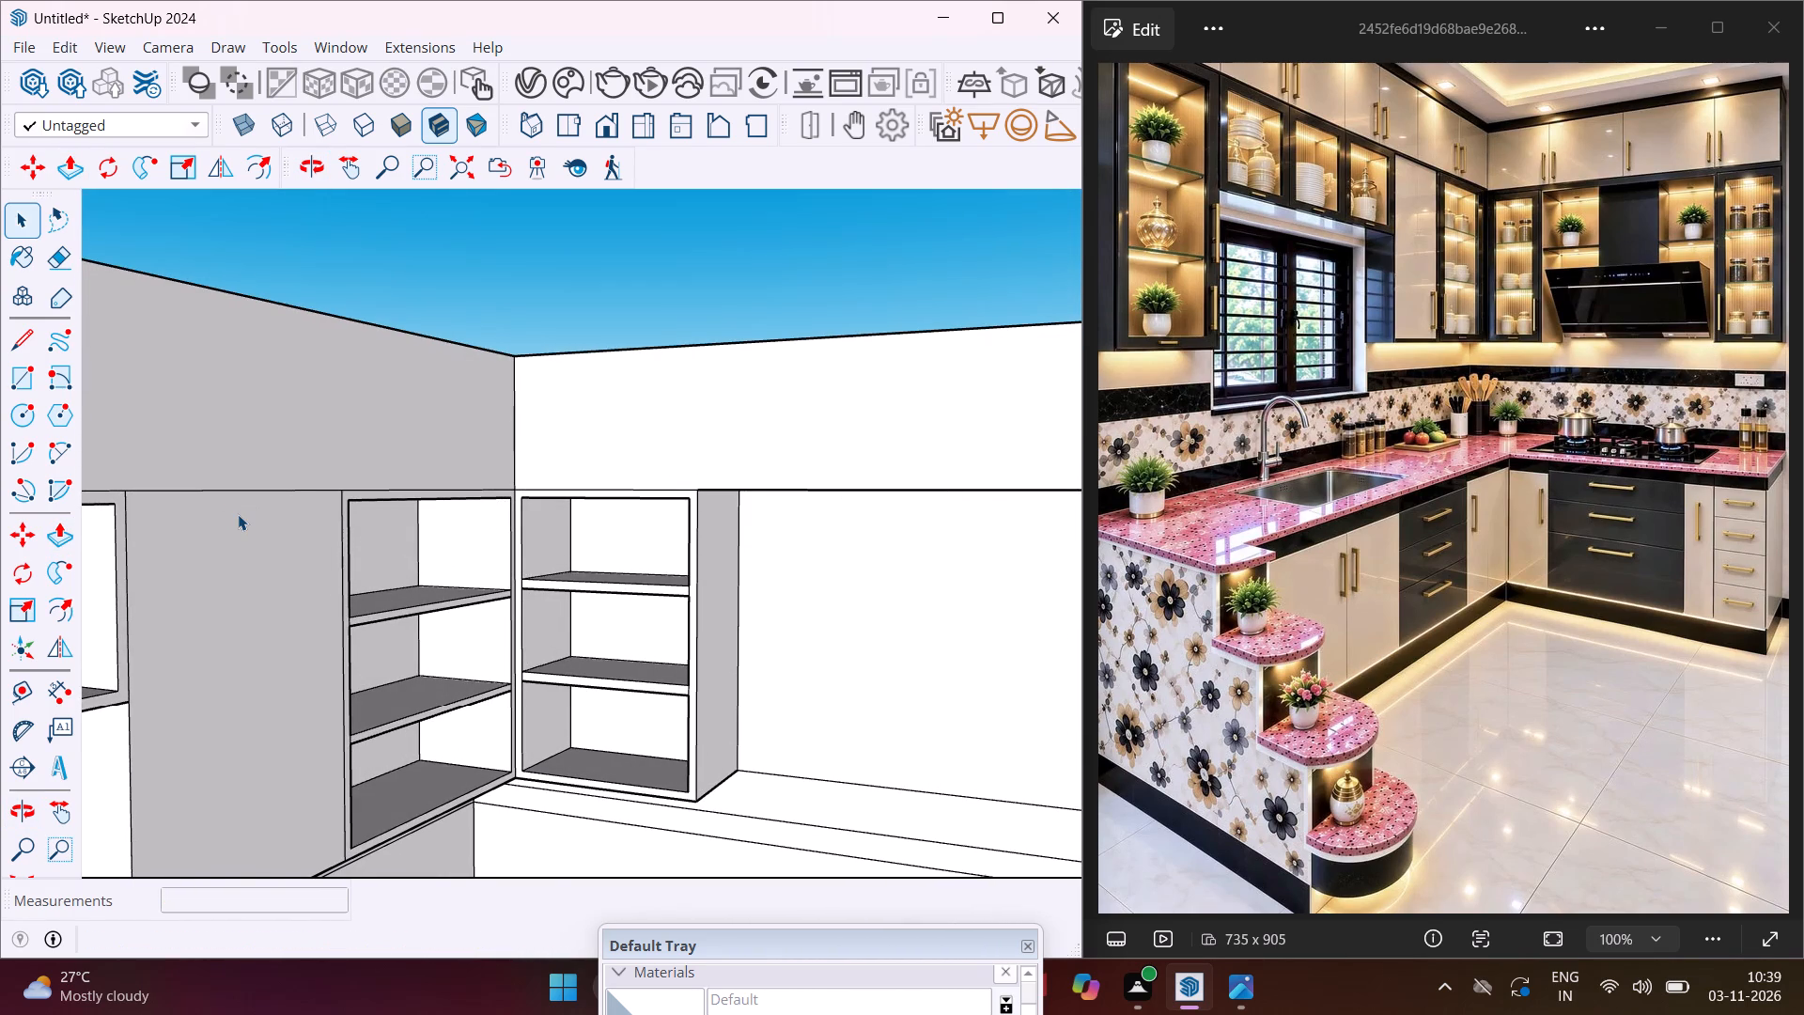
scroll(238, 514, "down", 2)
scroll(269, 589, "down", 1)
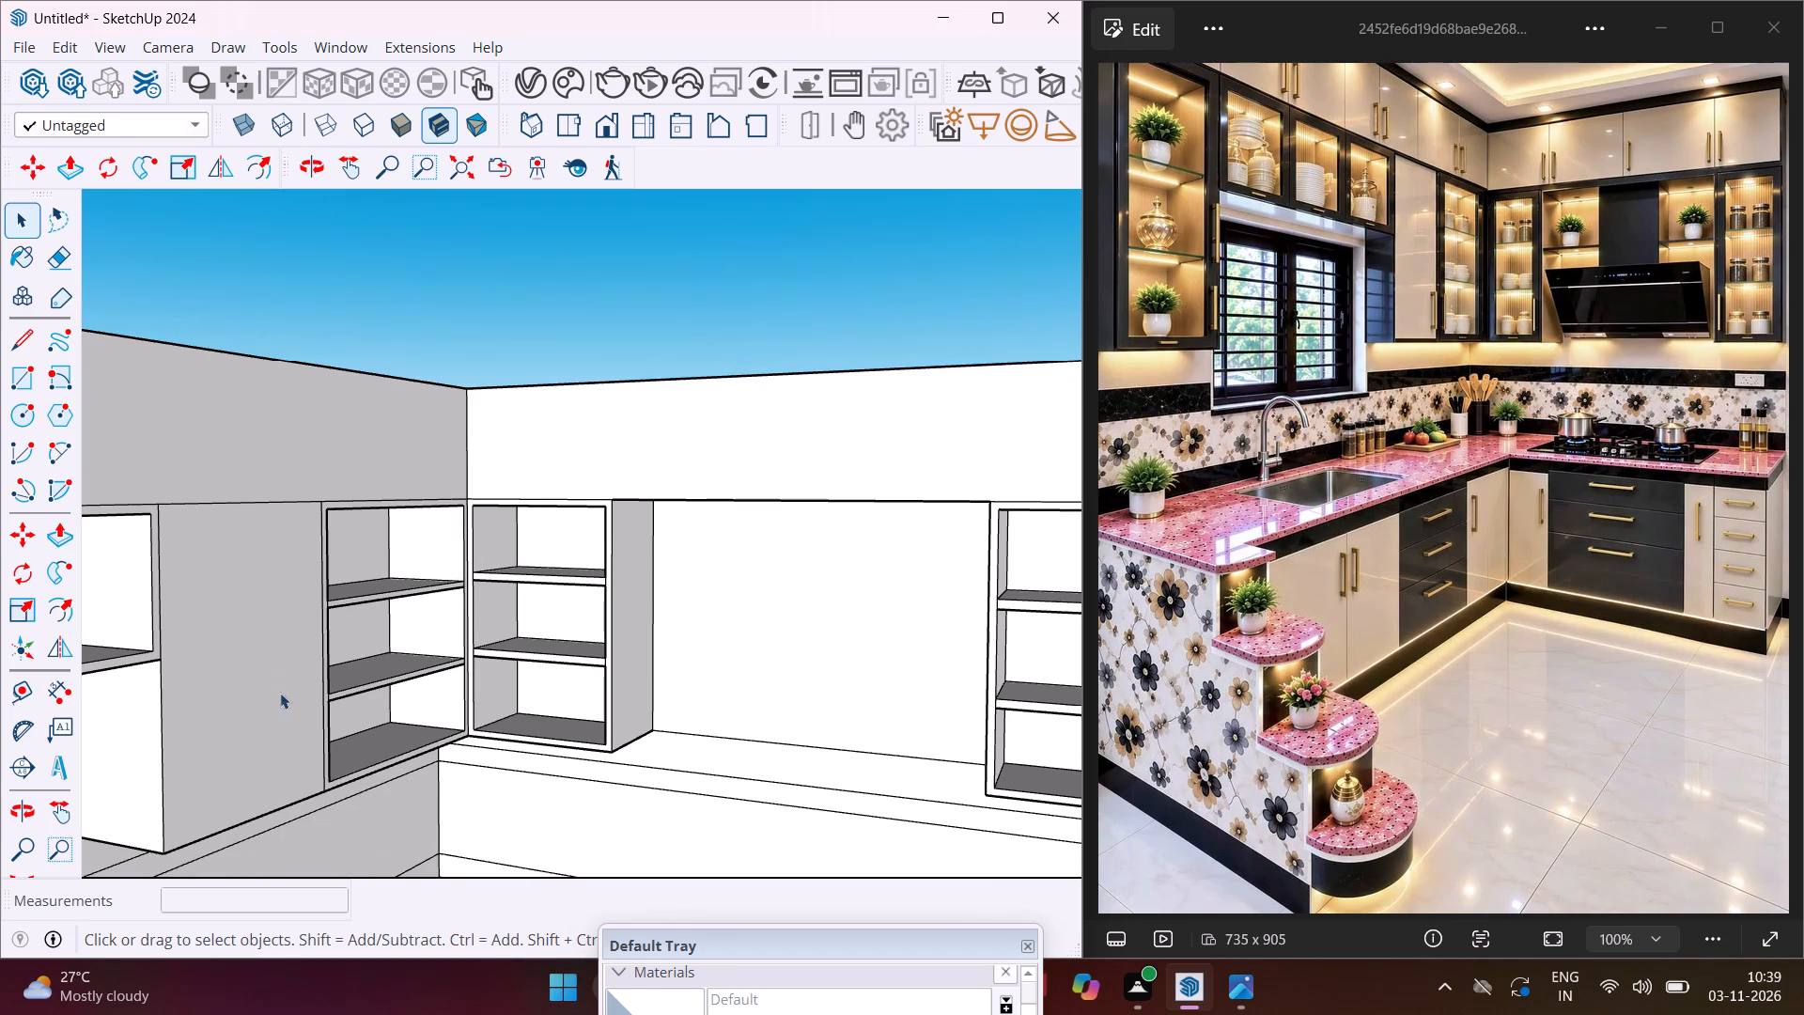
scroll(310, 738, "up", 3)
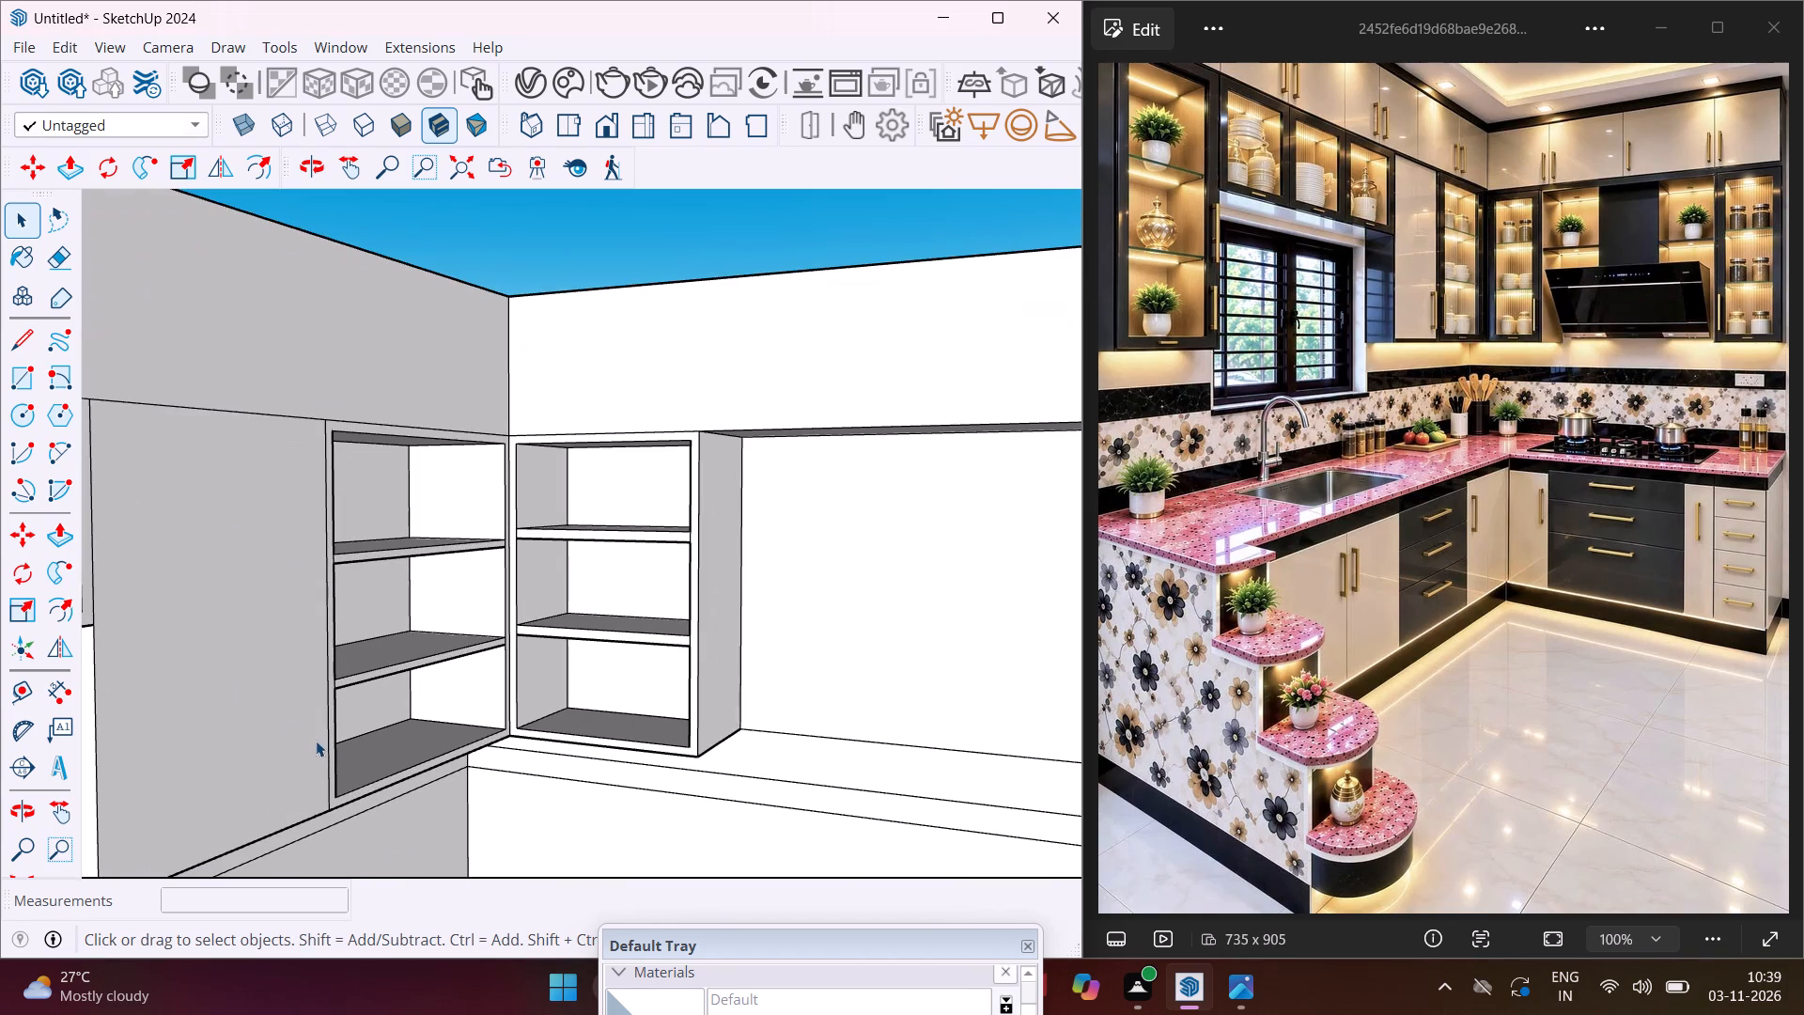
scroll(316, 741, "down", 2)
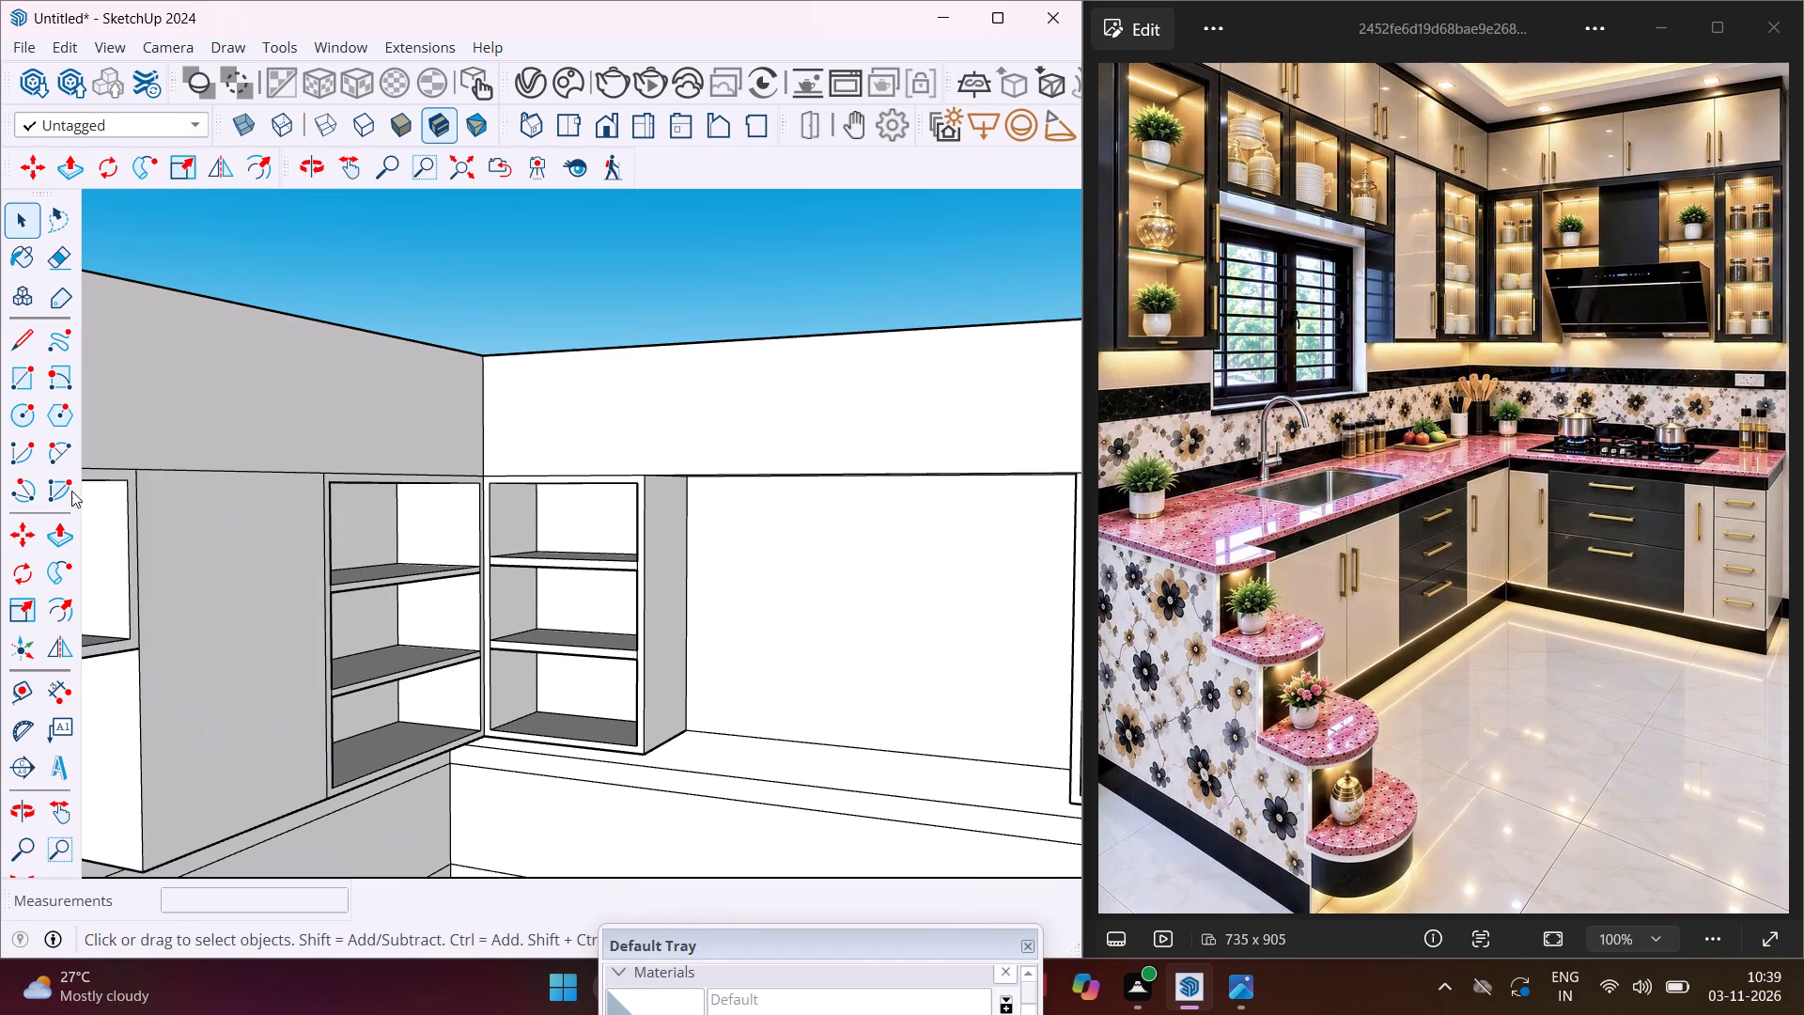
Draw a line about 2' 2 1/4" long across the bottom of the window wall's closed cabinet, starting at the corner cabinet's lower frame.
left_click(32, 347)
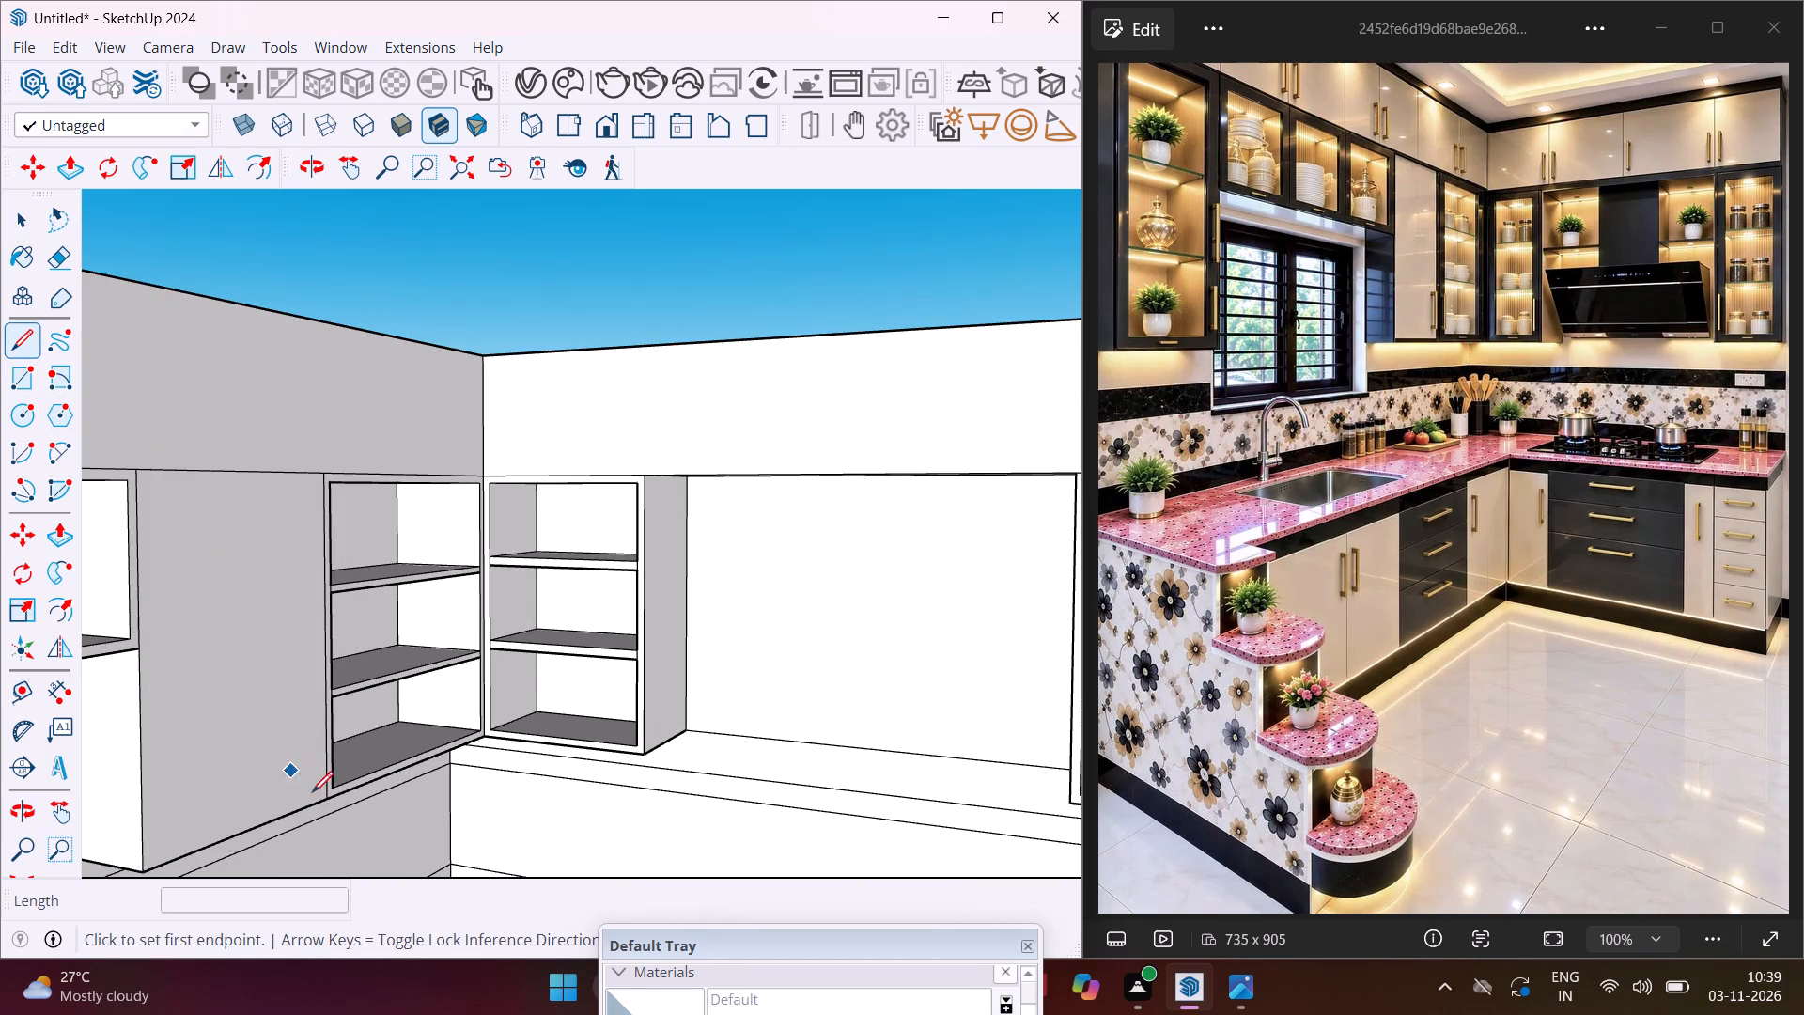
scroll(315, 798, "up", 5)
left_click(328, 789)
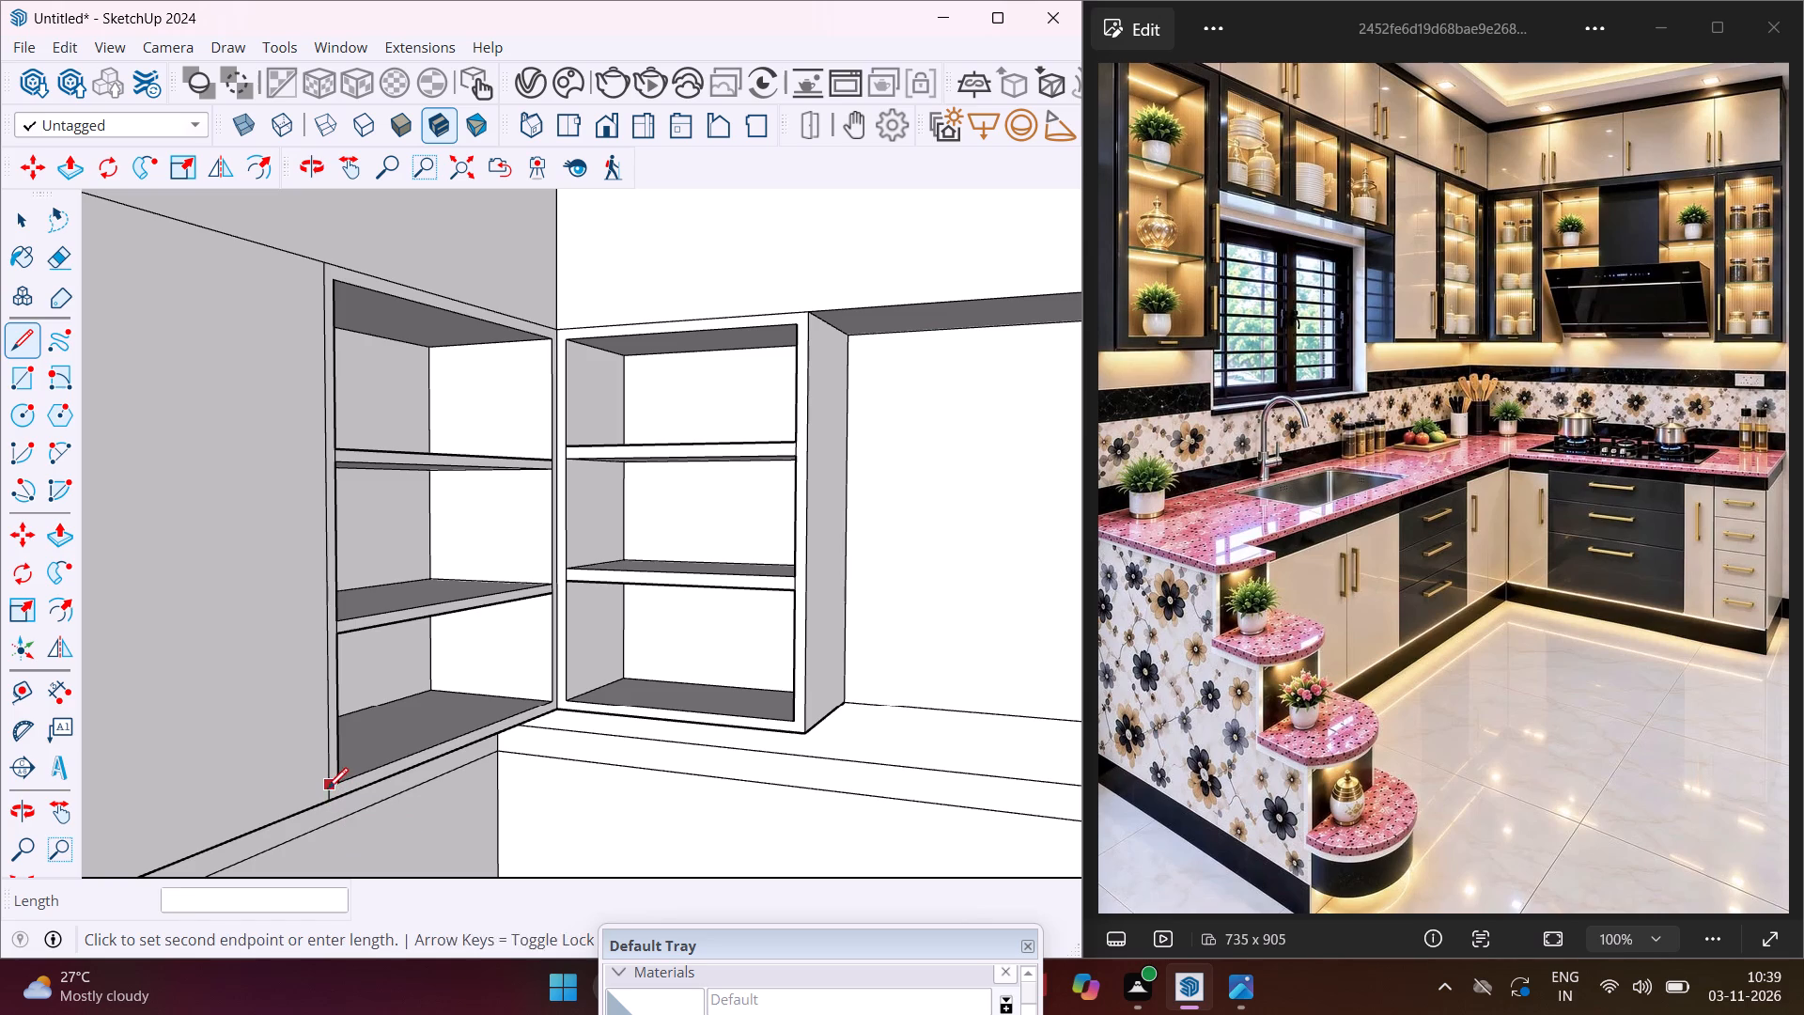
scroll(250, 810, "down", 8)
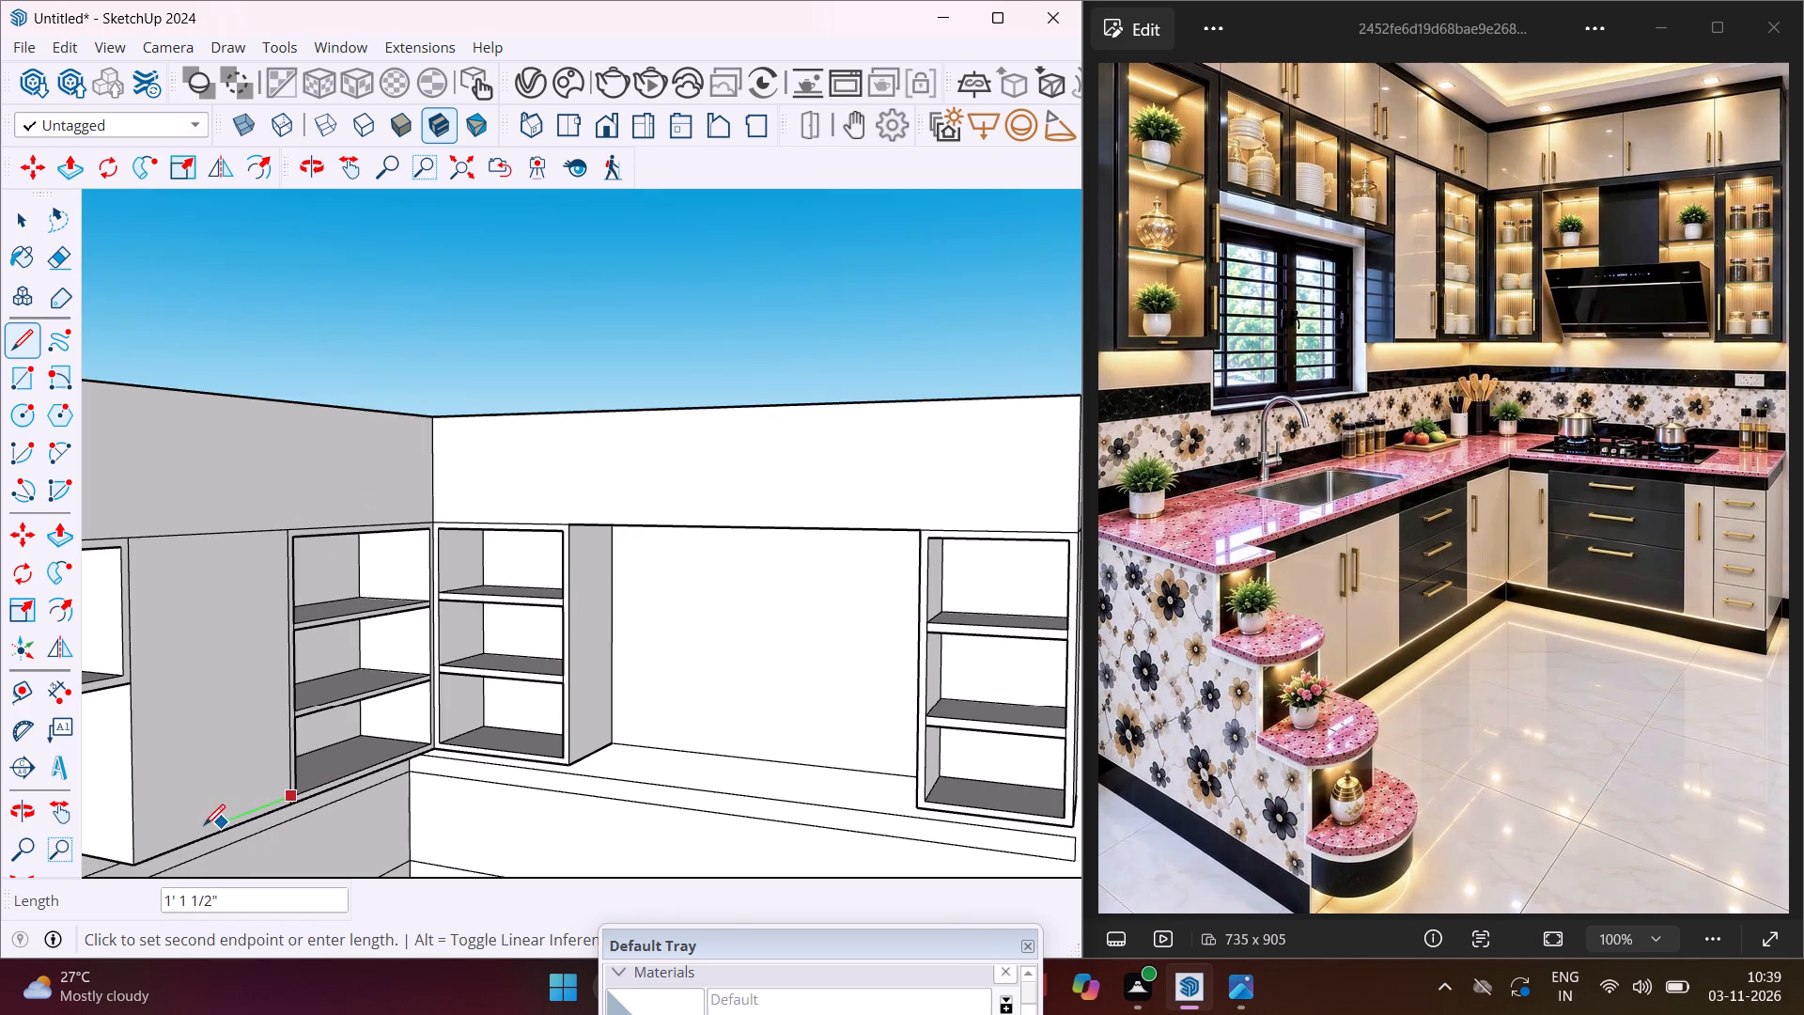
scroll(132, 852, "up", 2)
left_click(132, 852)
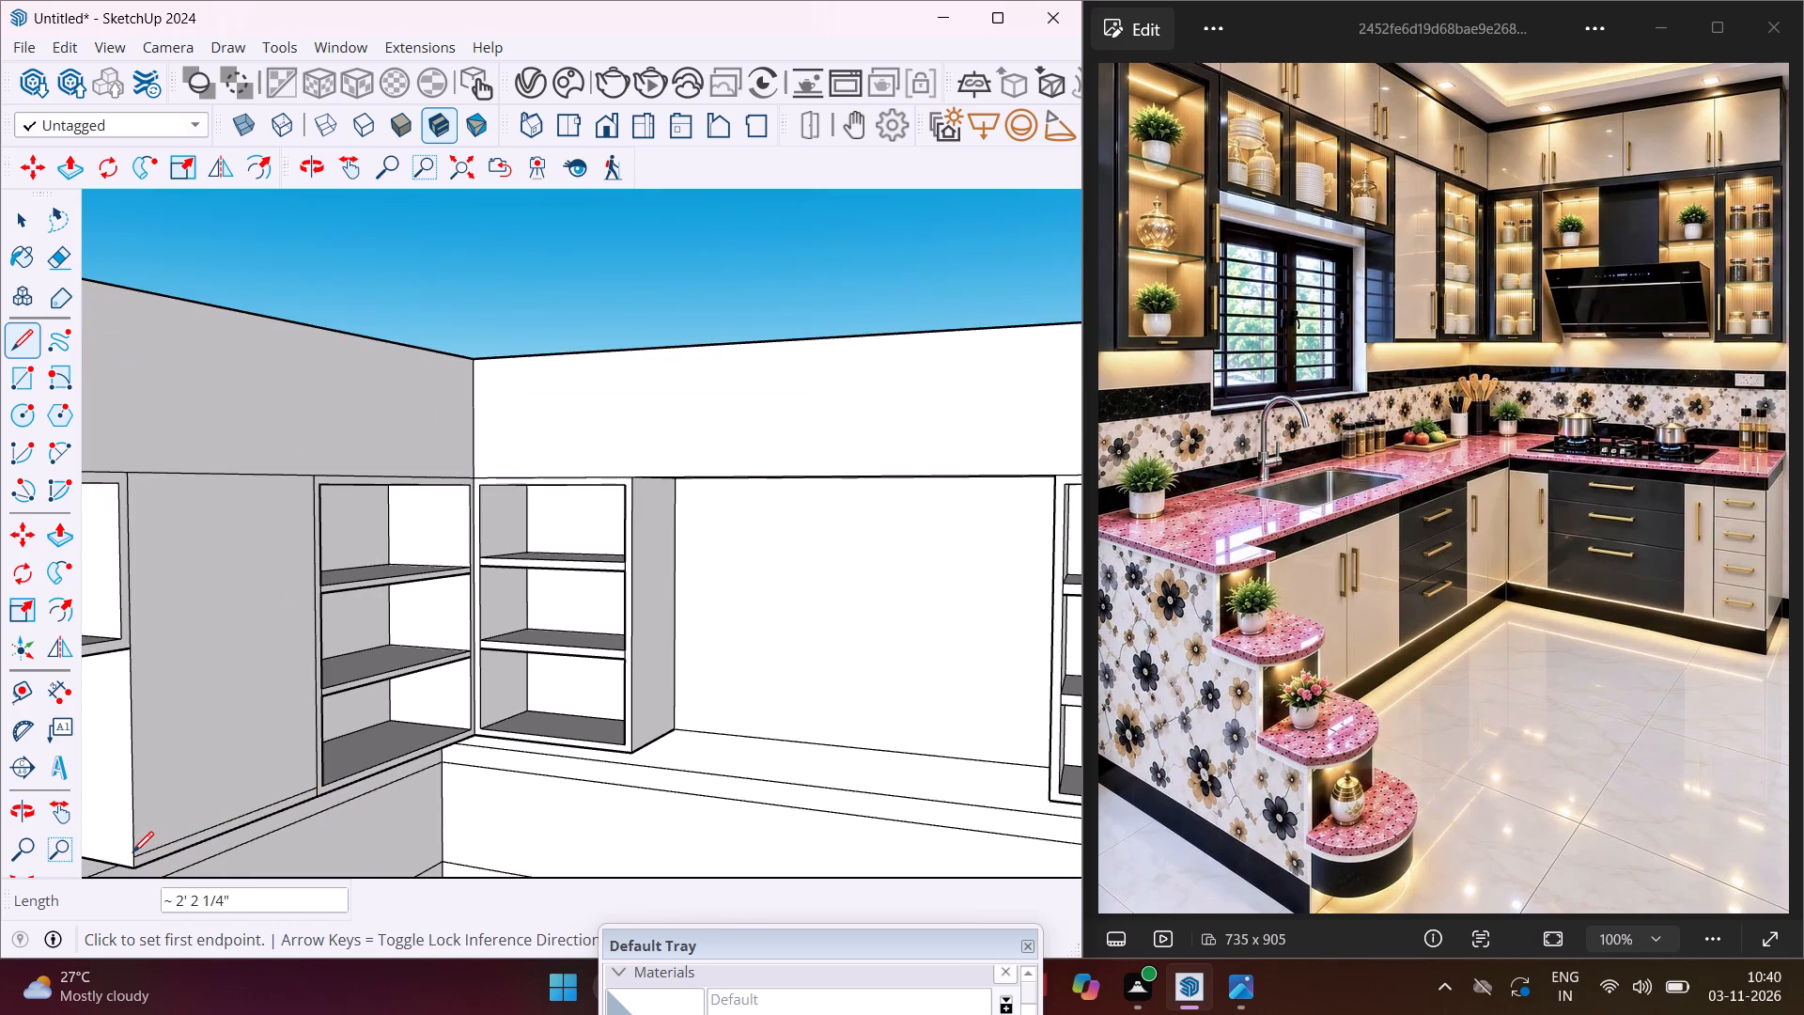
key("Escape")
key("space")
Copy the vertical edge between the window wall's closed cabinet and its open corner cabinet 0.4" onto the closed cabinet's front.
middle_click_drag(272, 565, 258, 569)
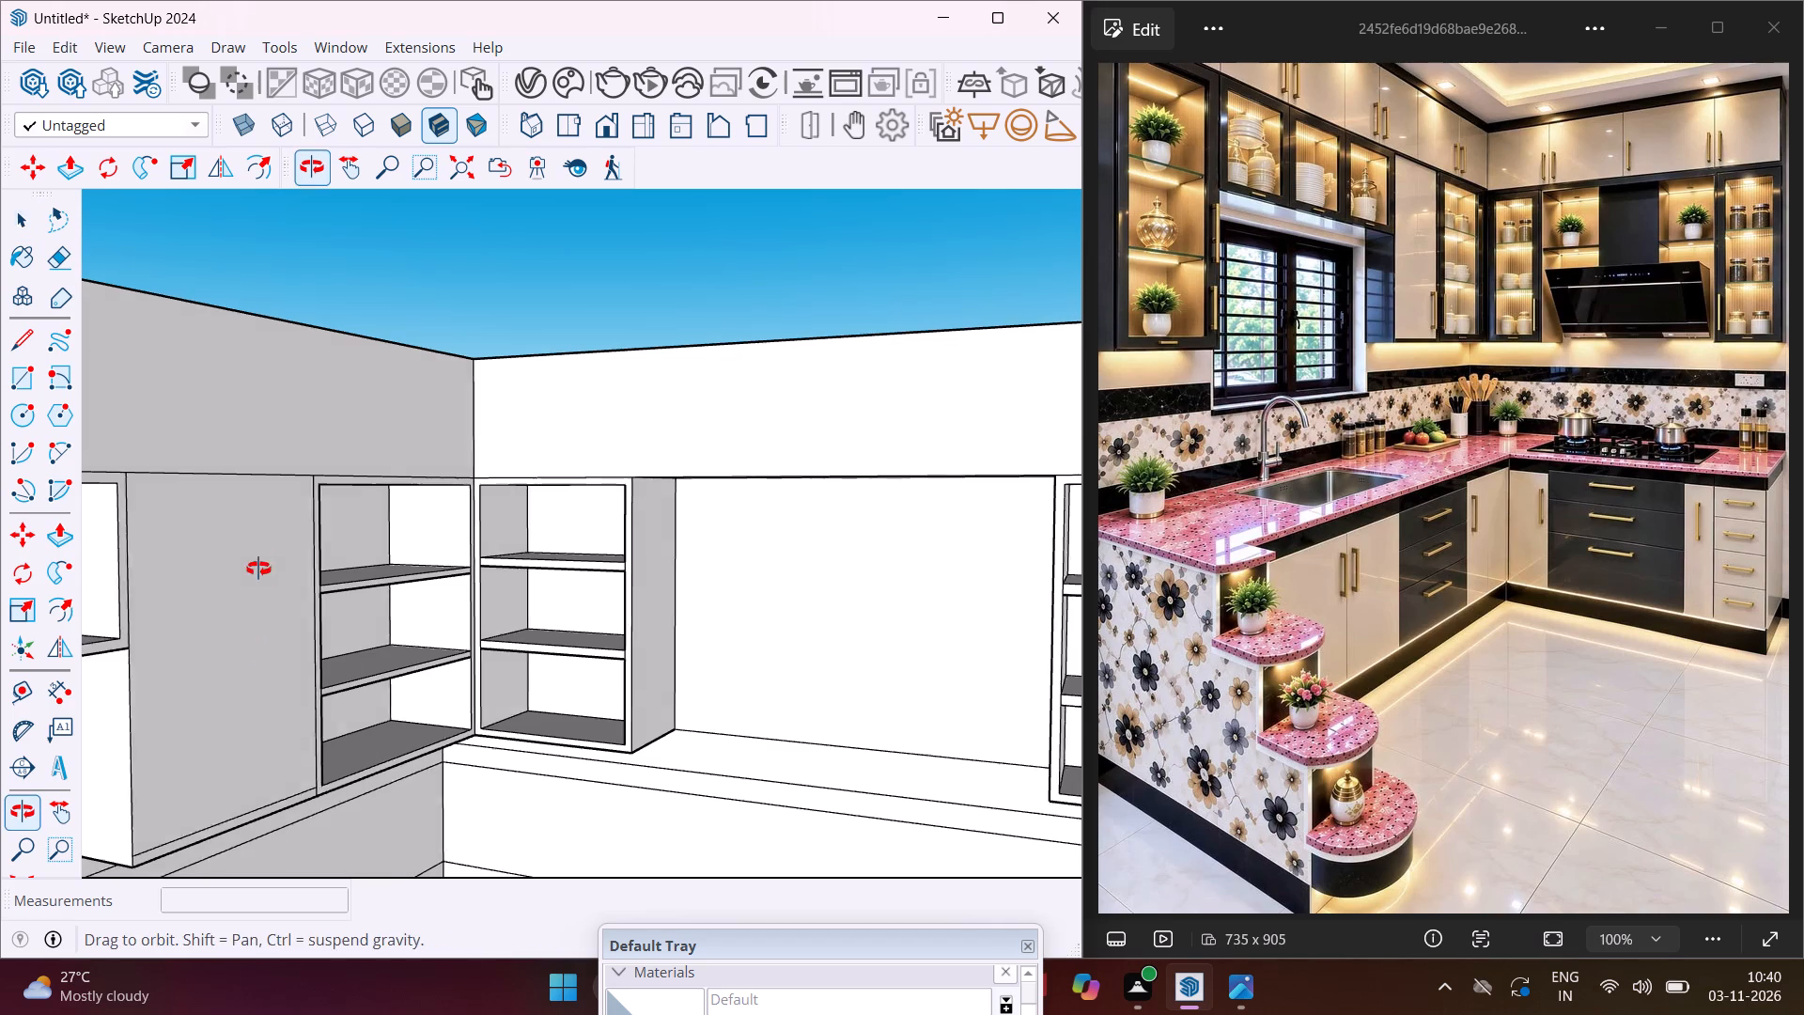
middle_click_drag(258, 569, 155, 603)
scroll(234, 500, "up", 13)
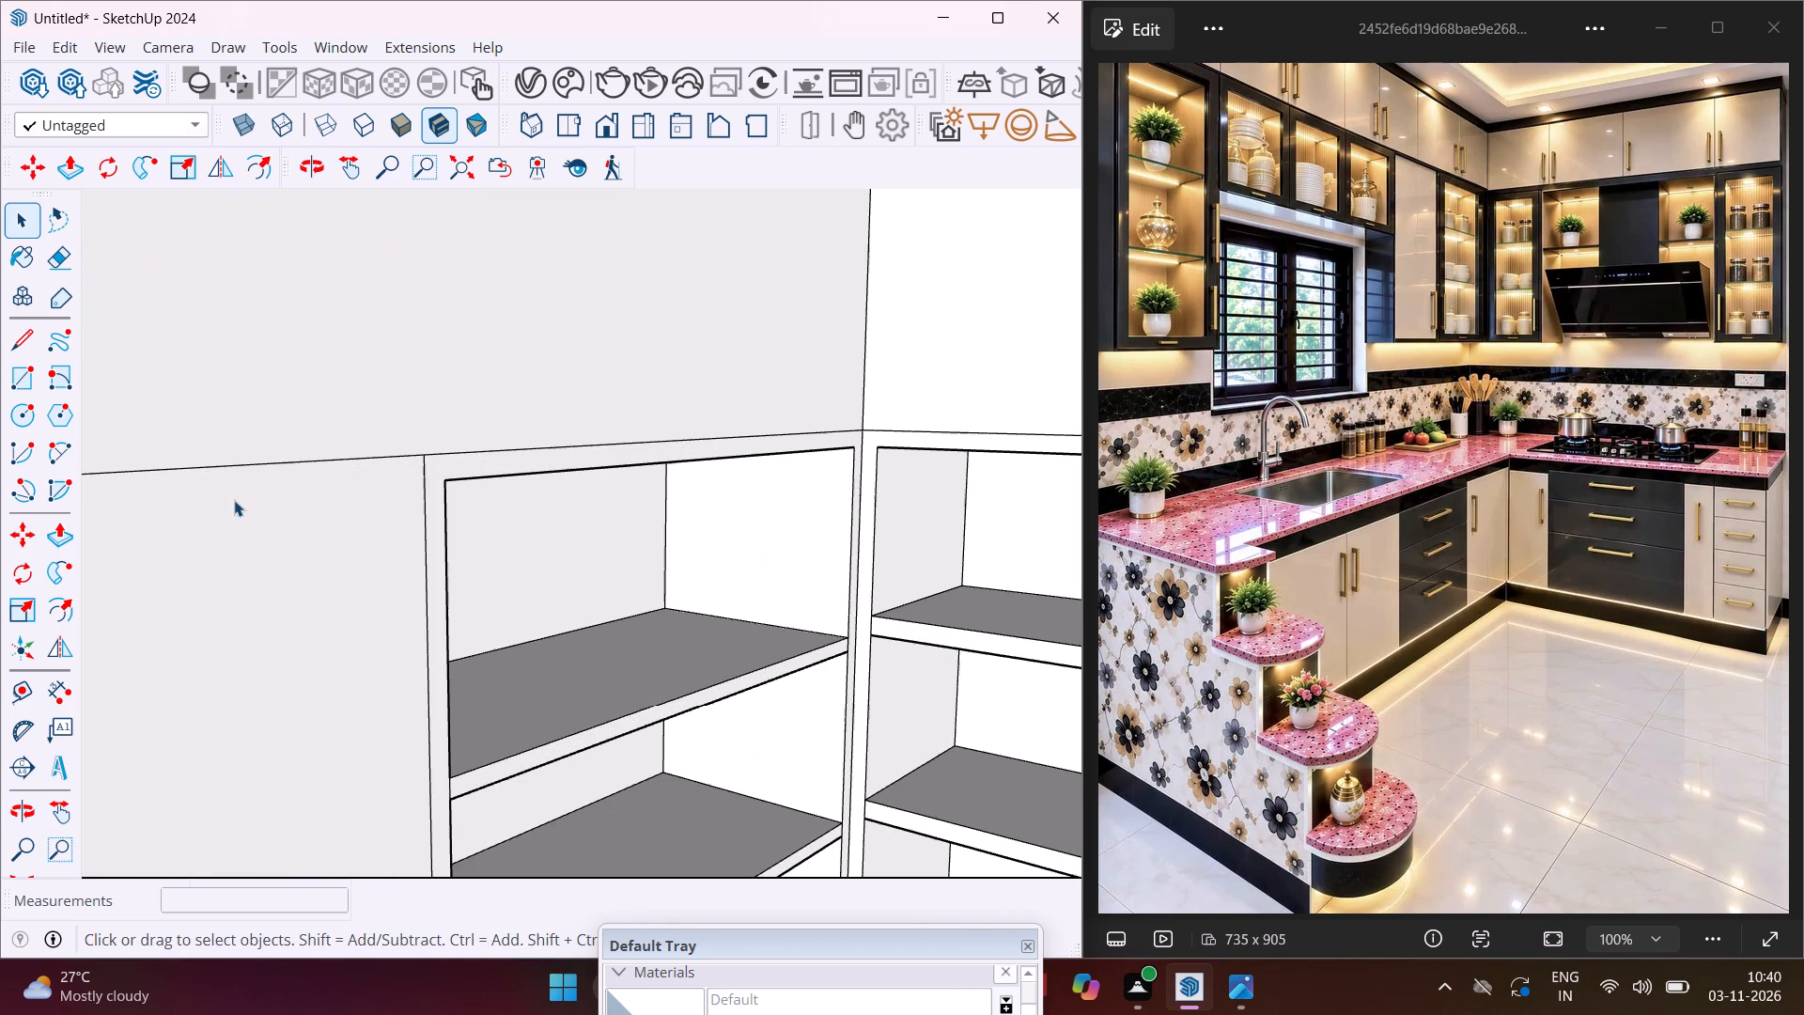
left_click(424, 507)
key("m")
scroll(427, 461, "up", 3)
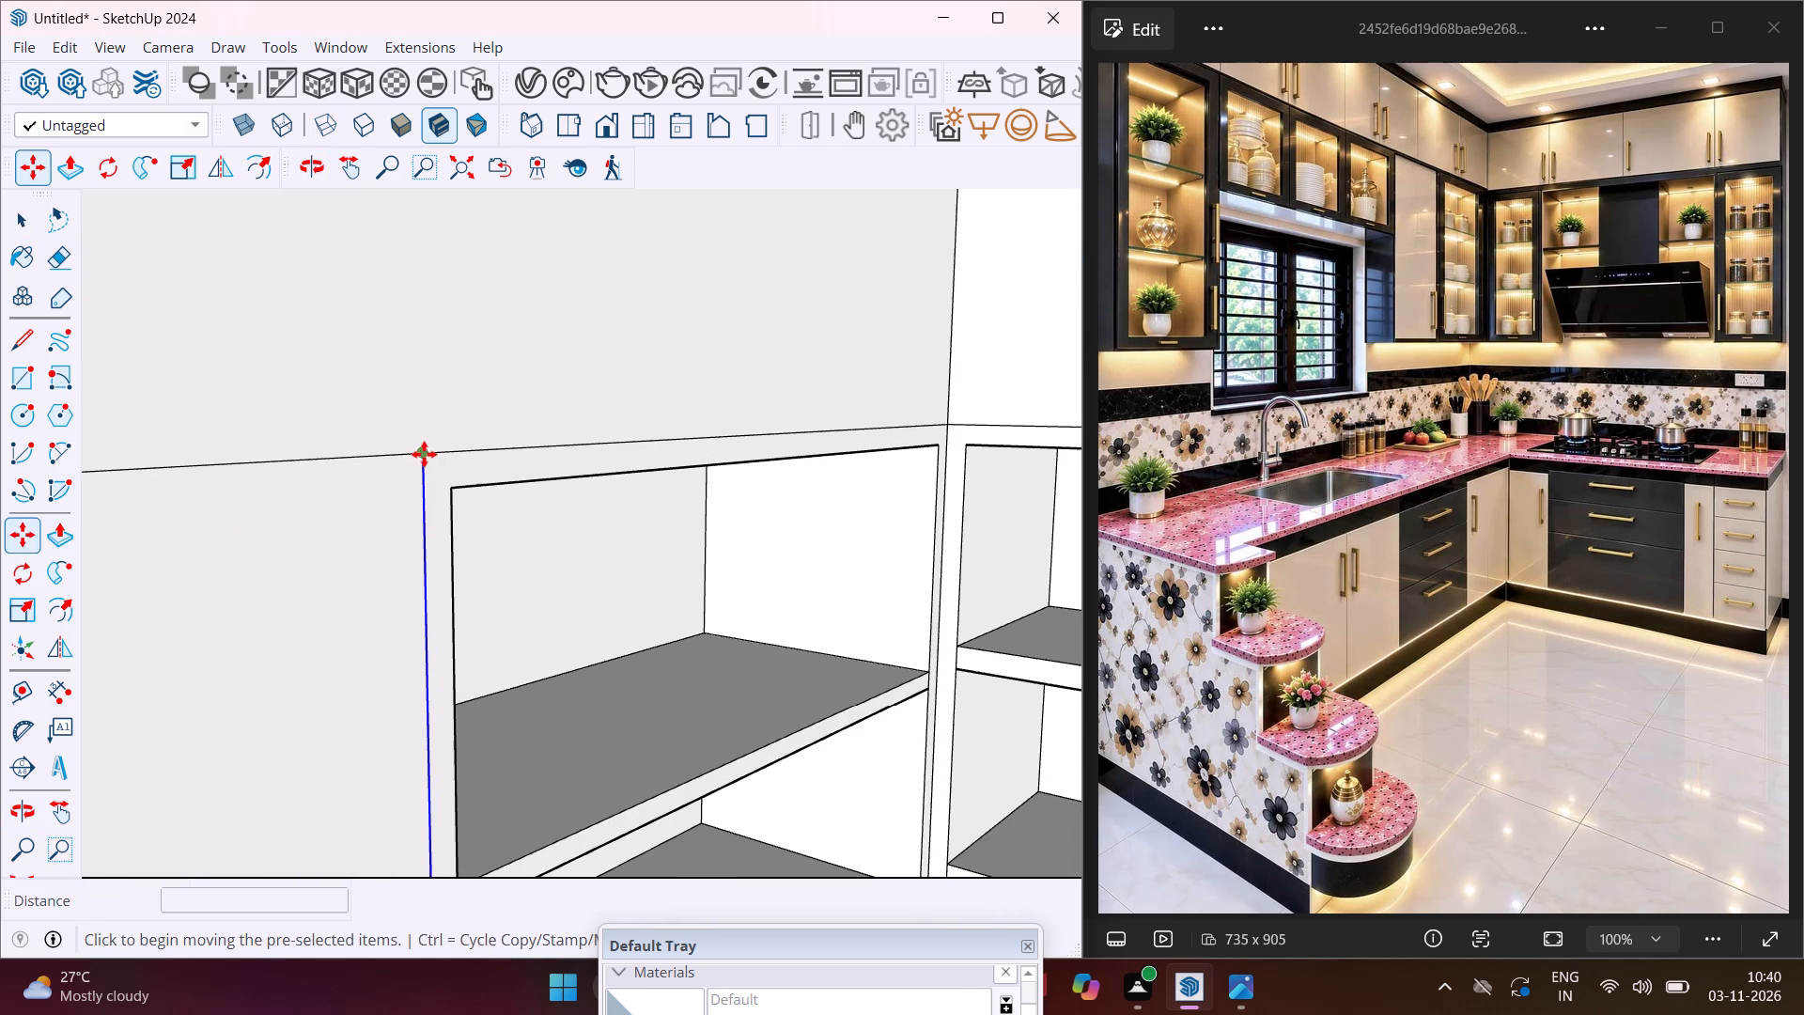
left_click(422, 454)
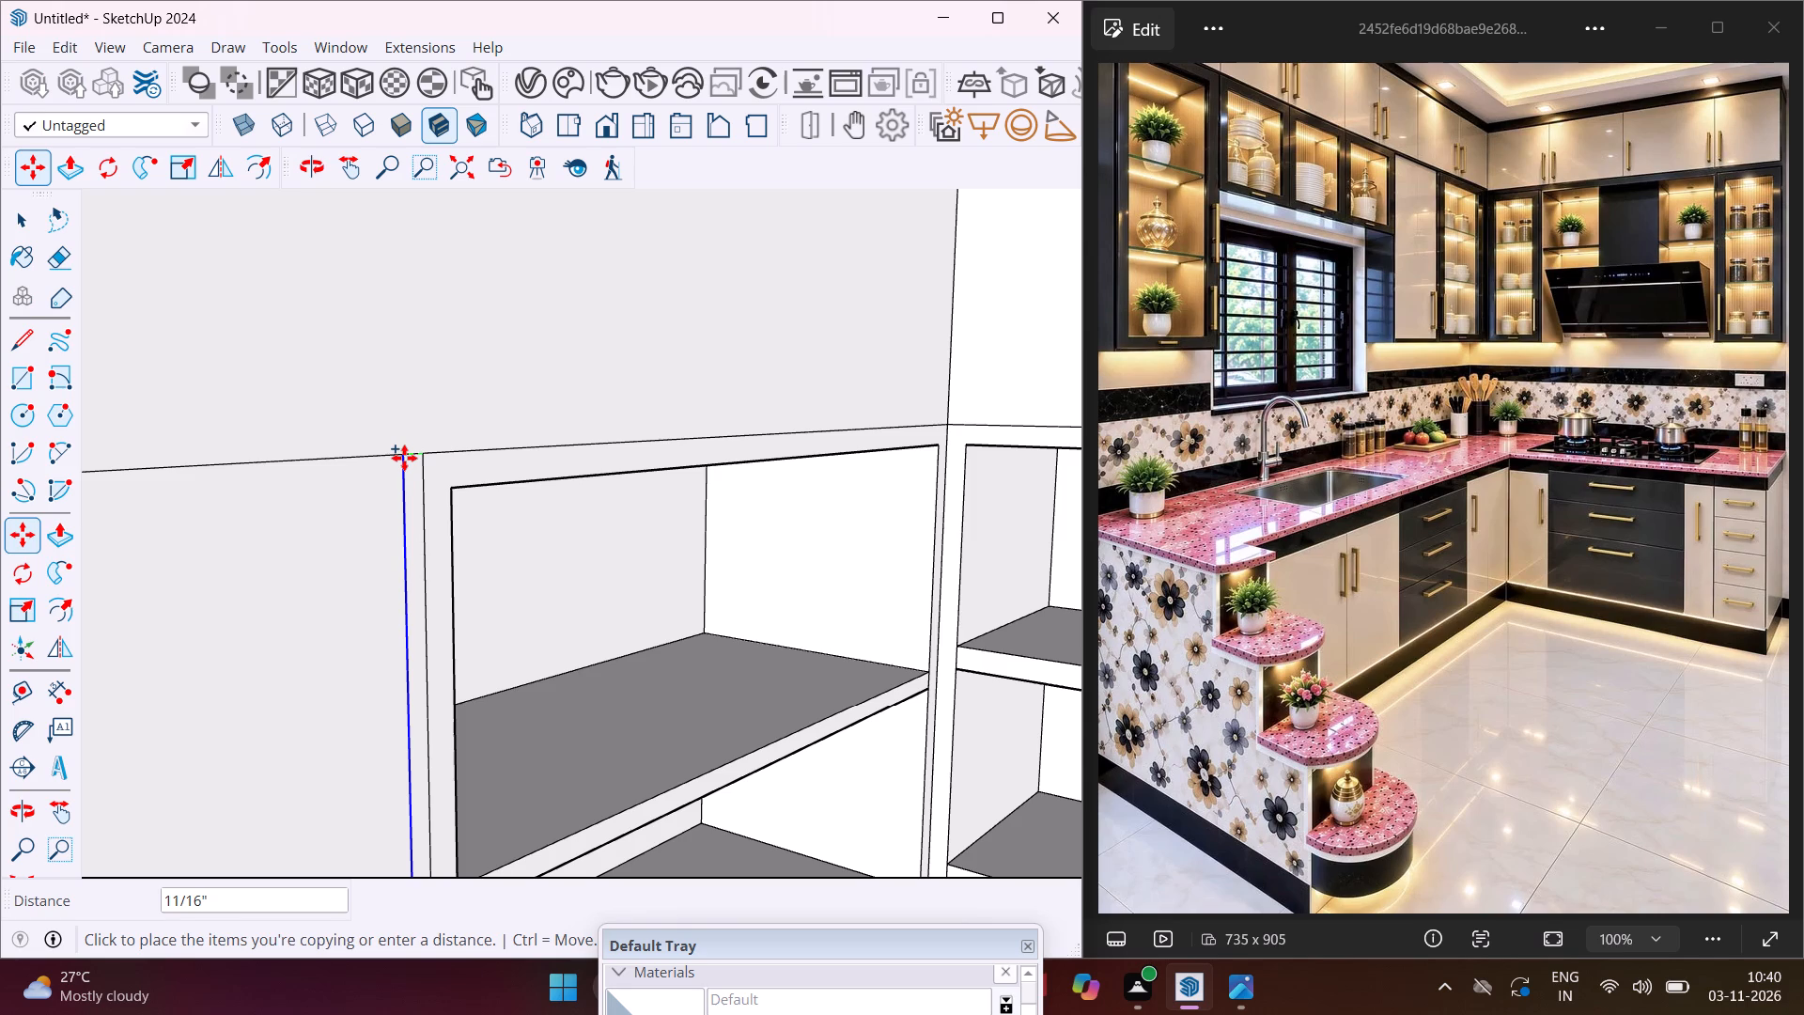
type(".4\"")
key("Return")
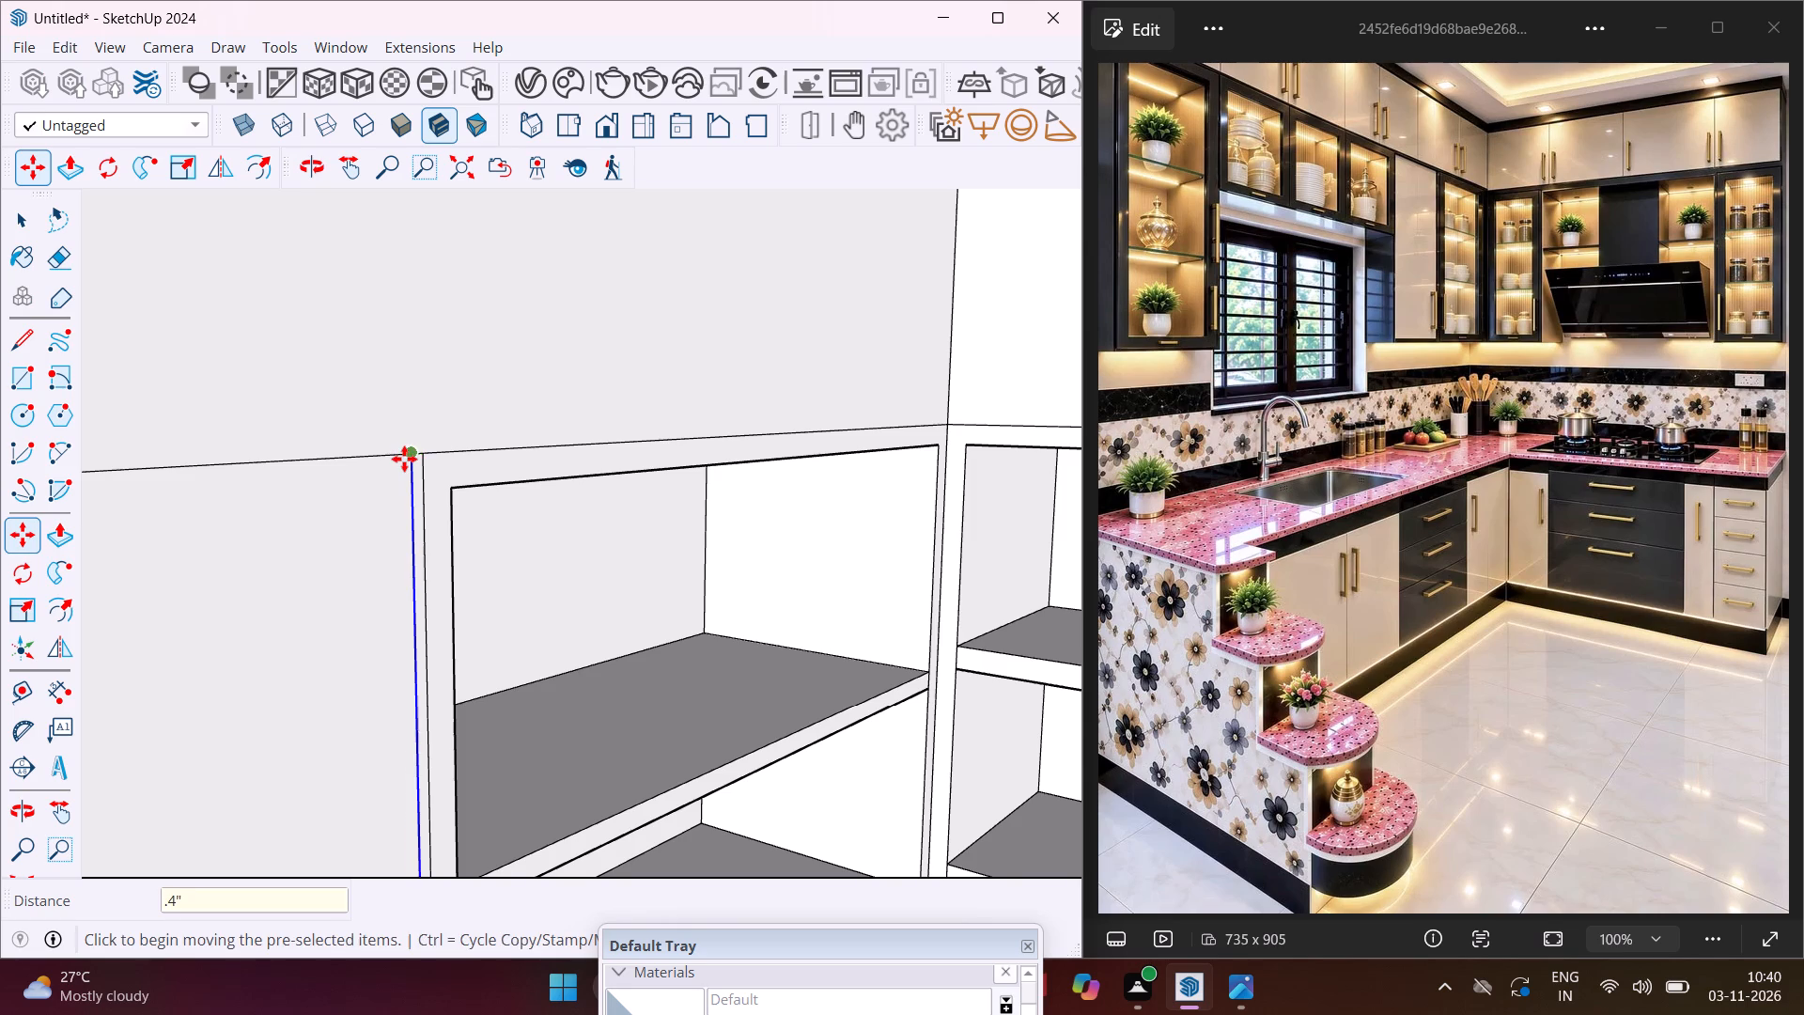
scroll(404, 459, "down", 7)
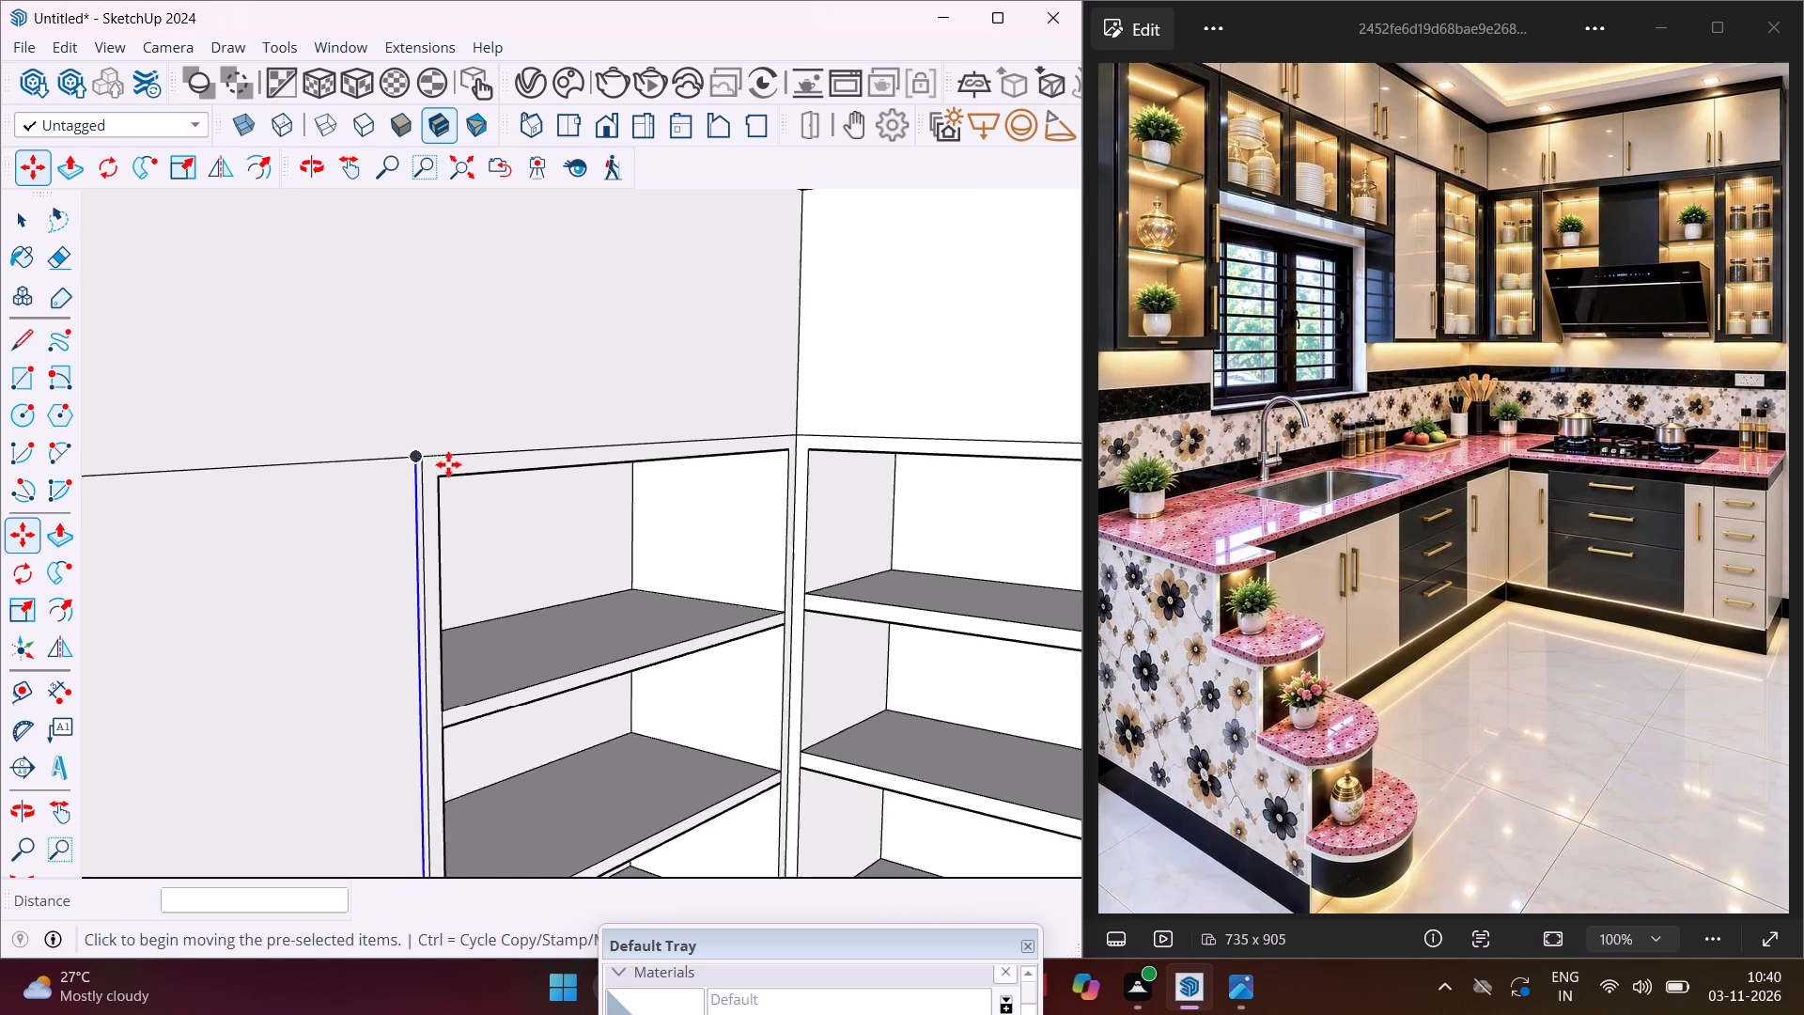
scroll(448, 464, "down", 20)
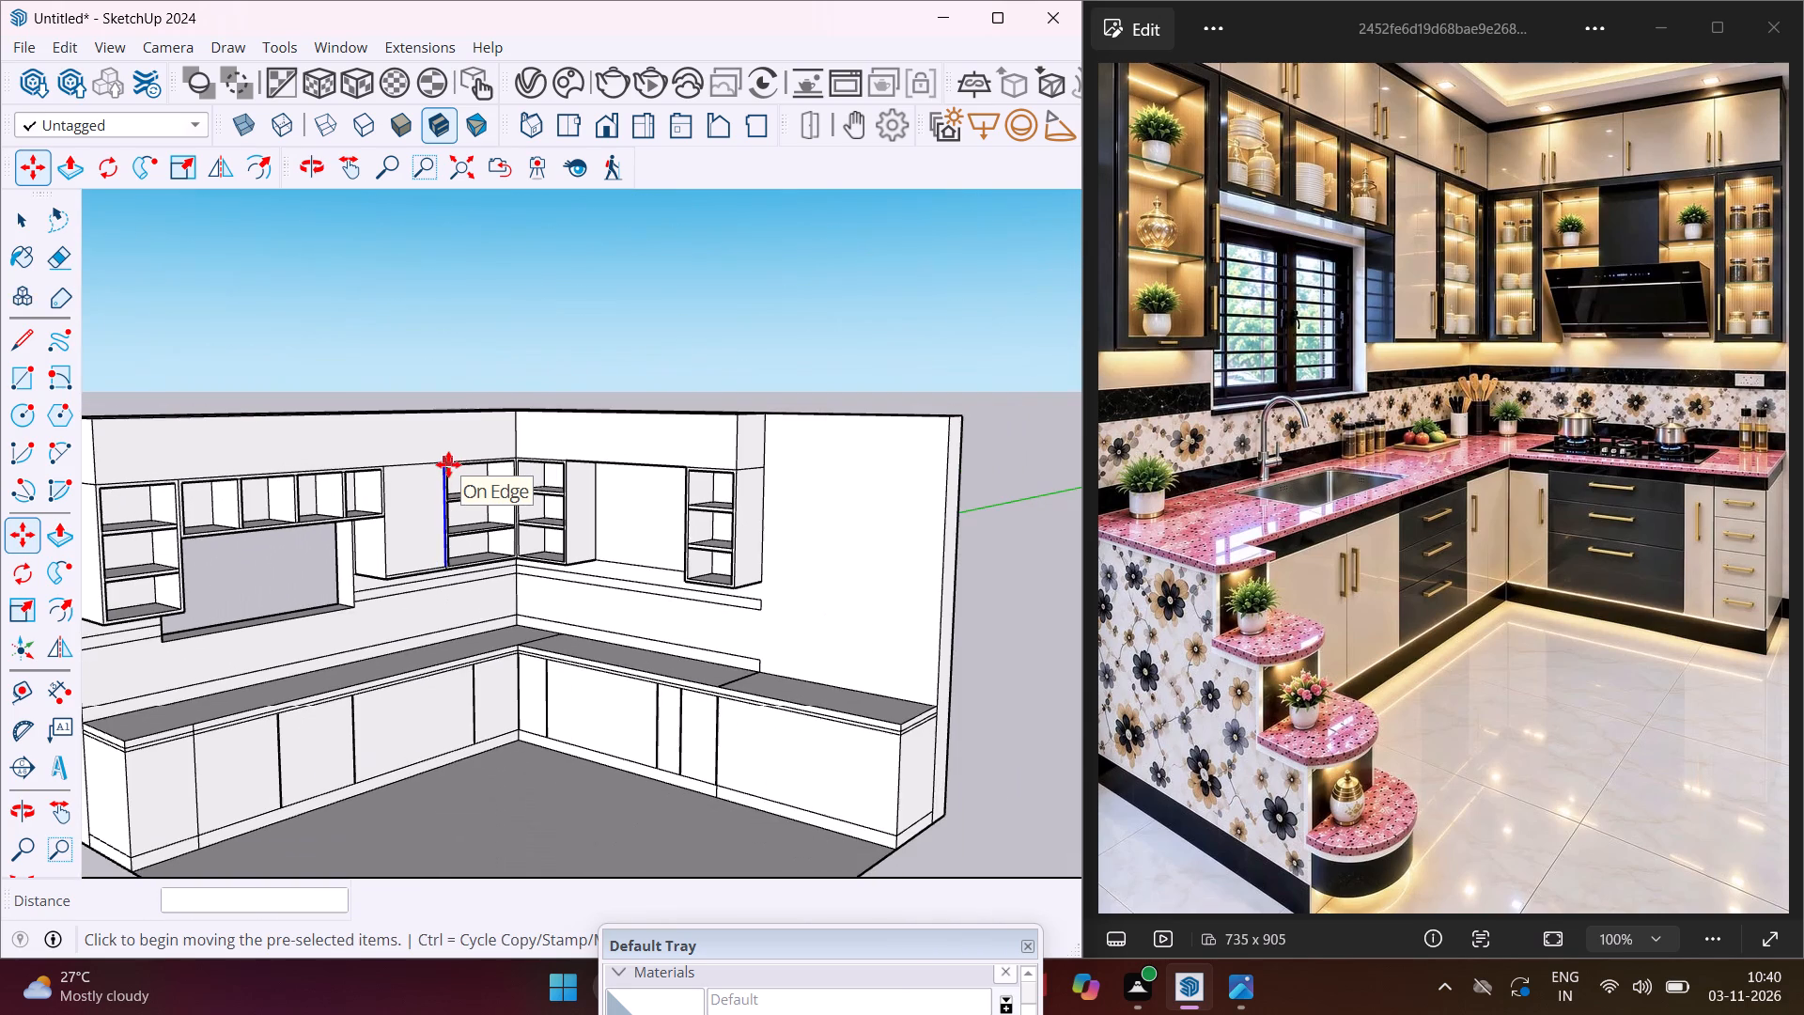
scroll(448, 464, "down", 2)
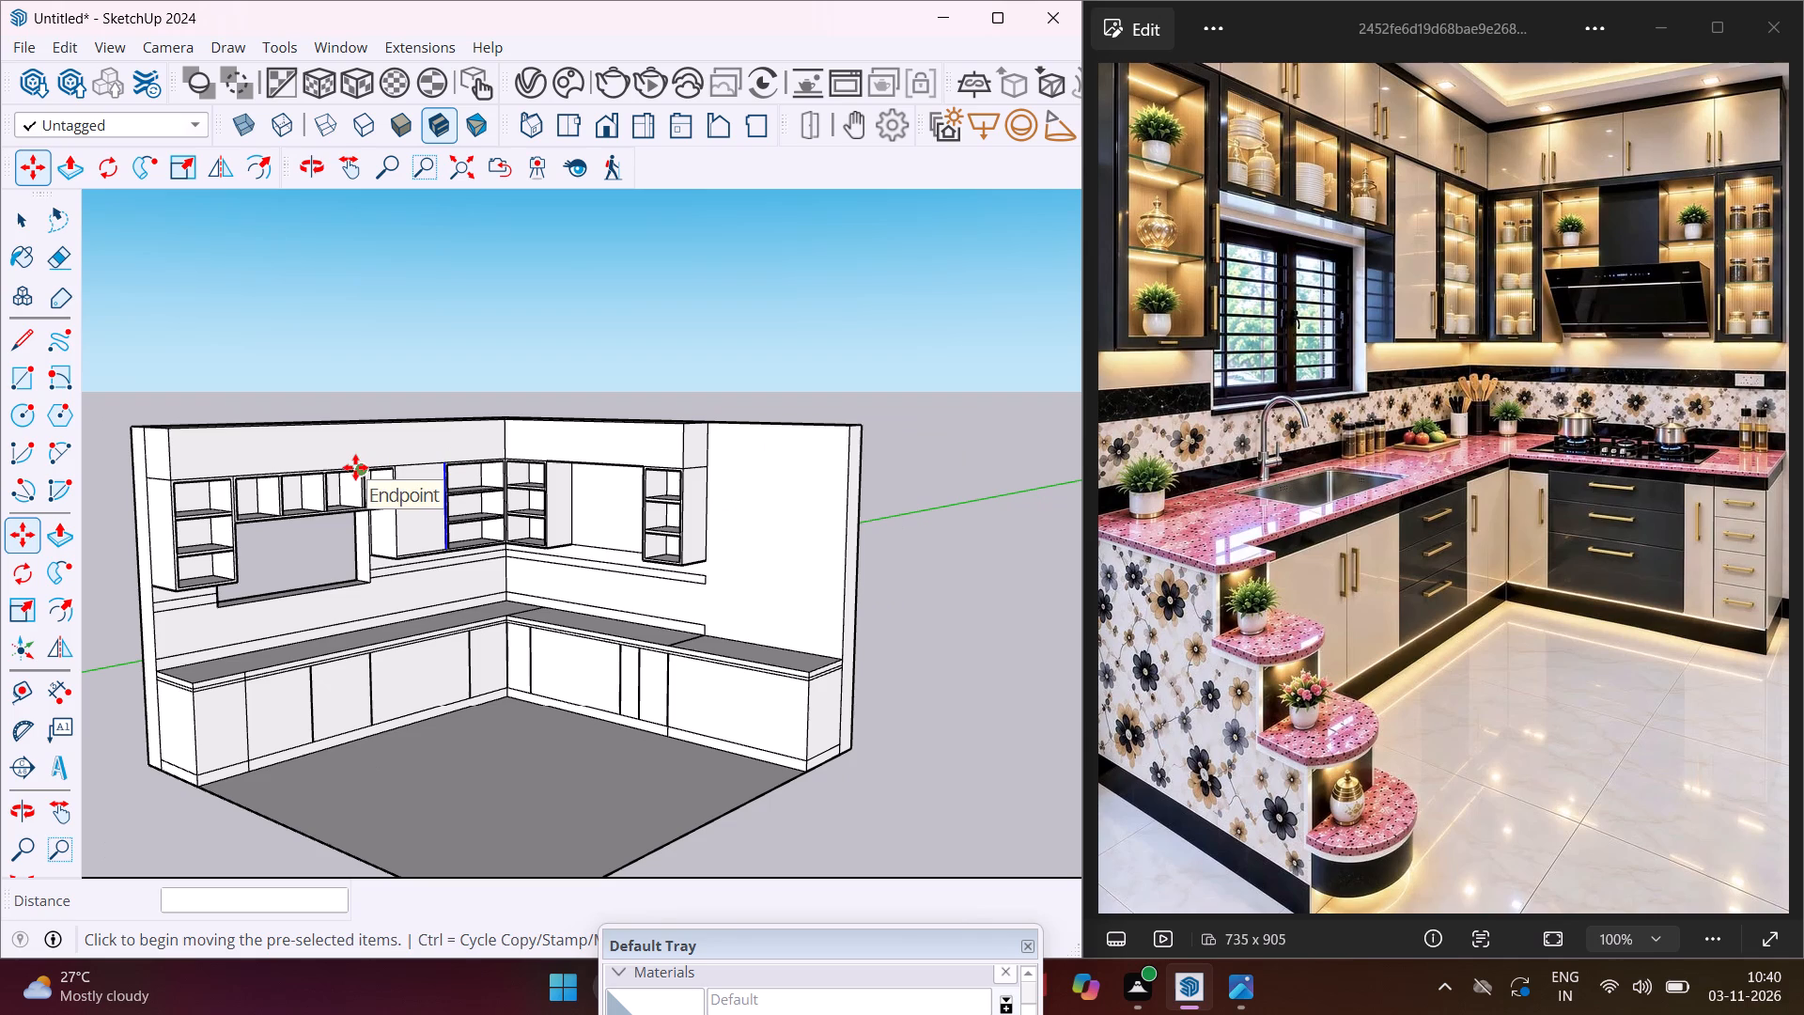
key("Escape")
key("space")
Push/Pull the top face of the window wall's upper band down with new starting faces, by 1 7/16" and 1' 3 15/16".
middle_click_drag(287, 394, 359, 429)
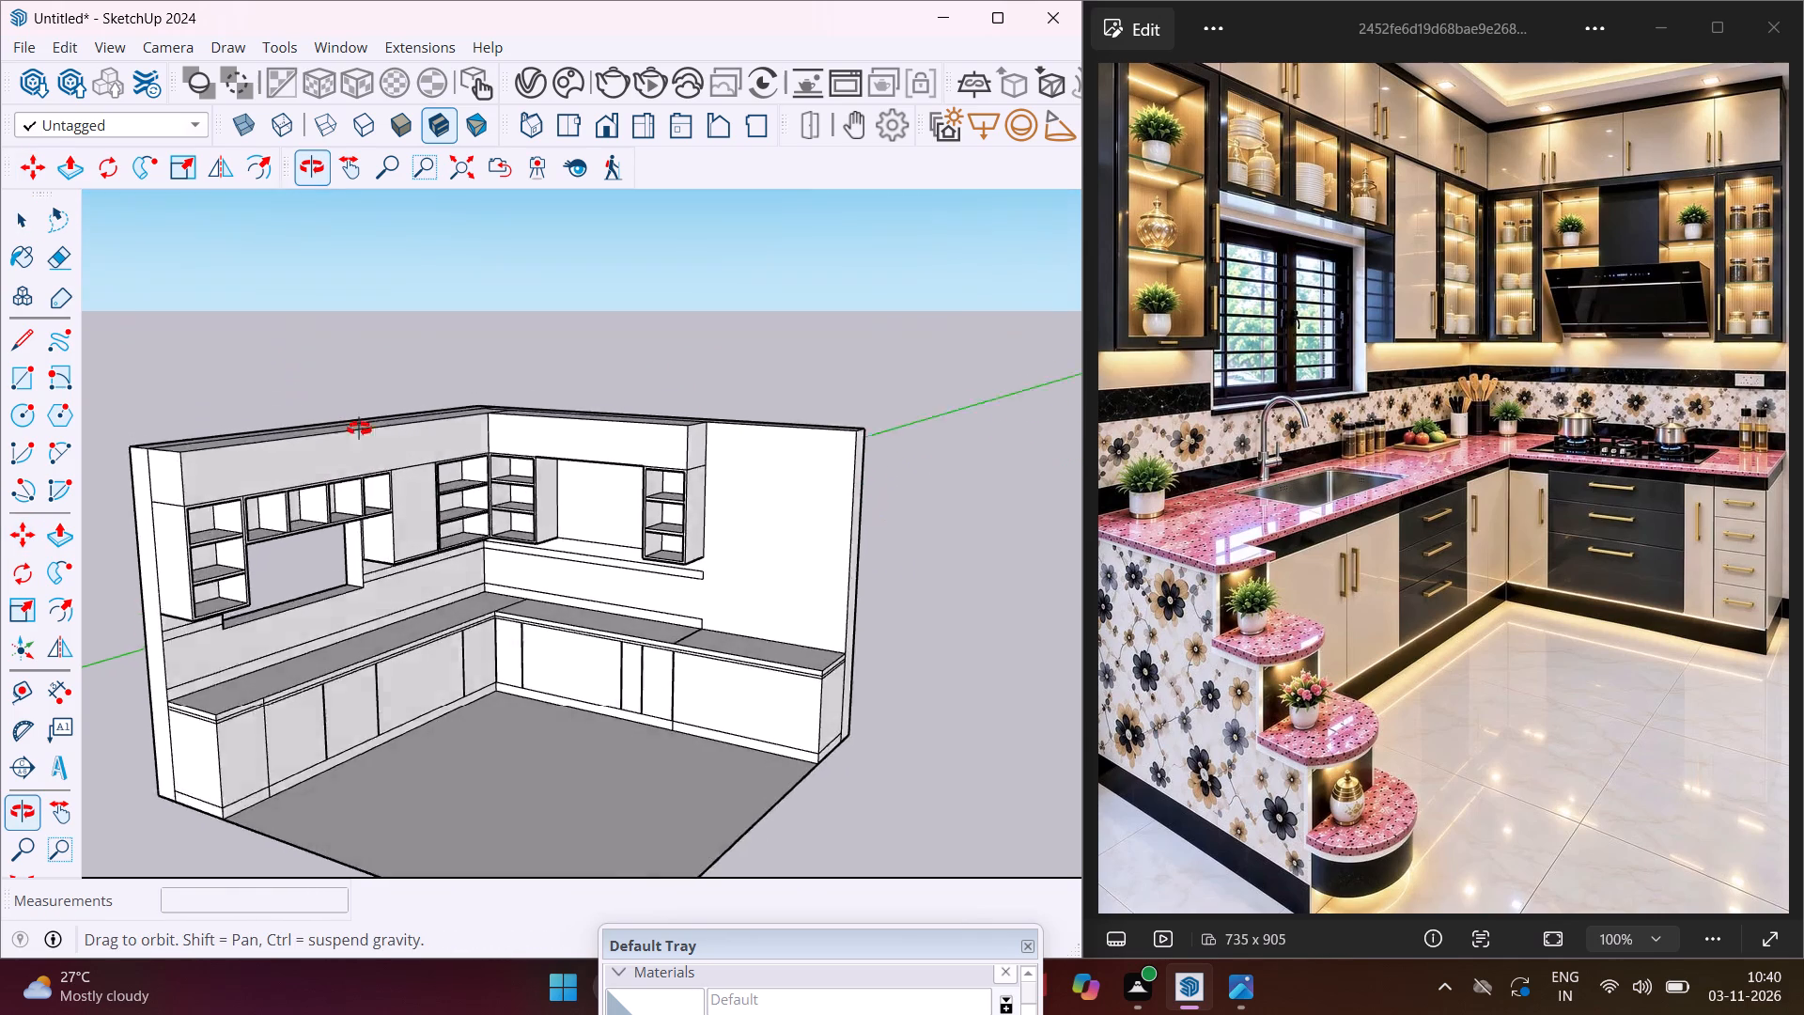
middle_click_drag(359, 429, 574, 488)
scroll(353, 513, "up", 6)
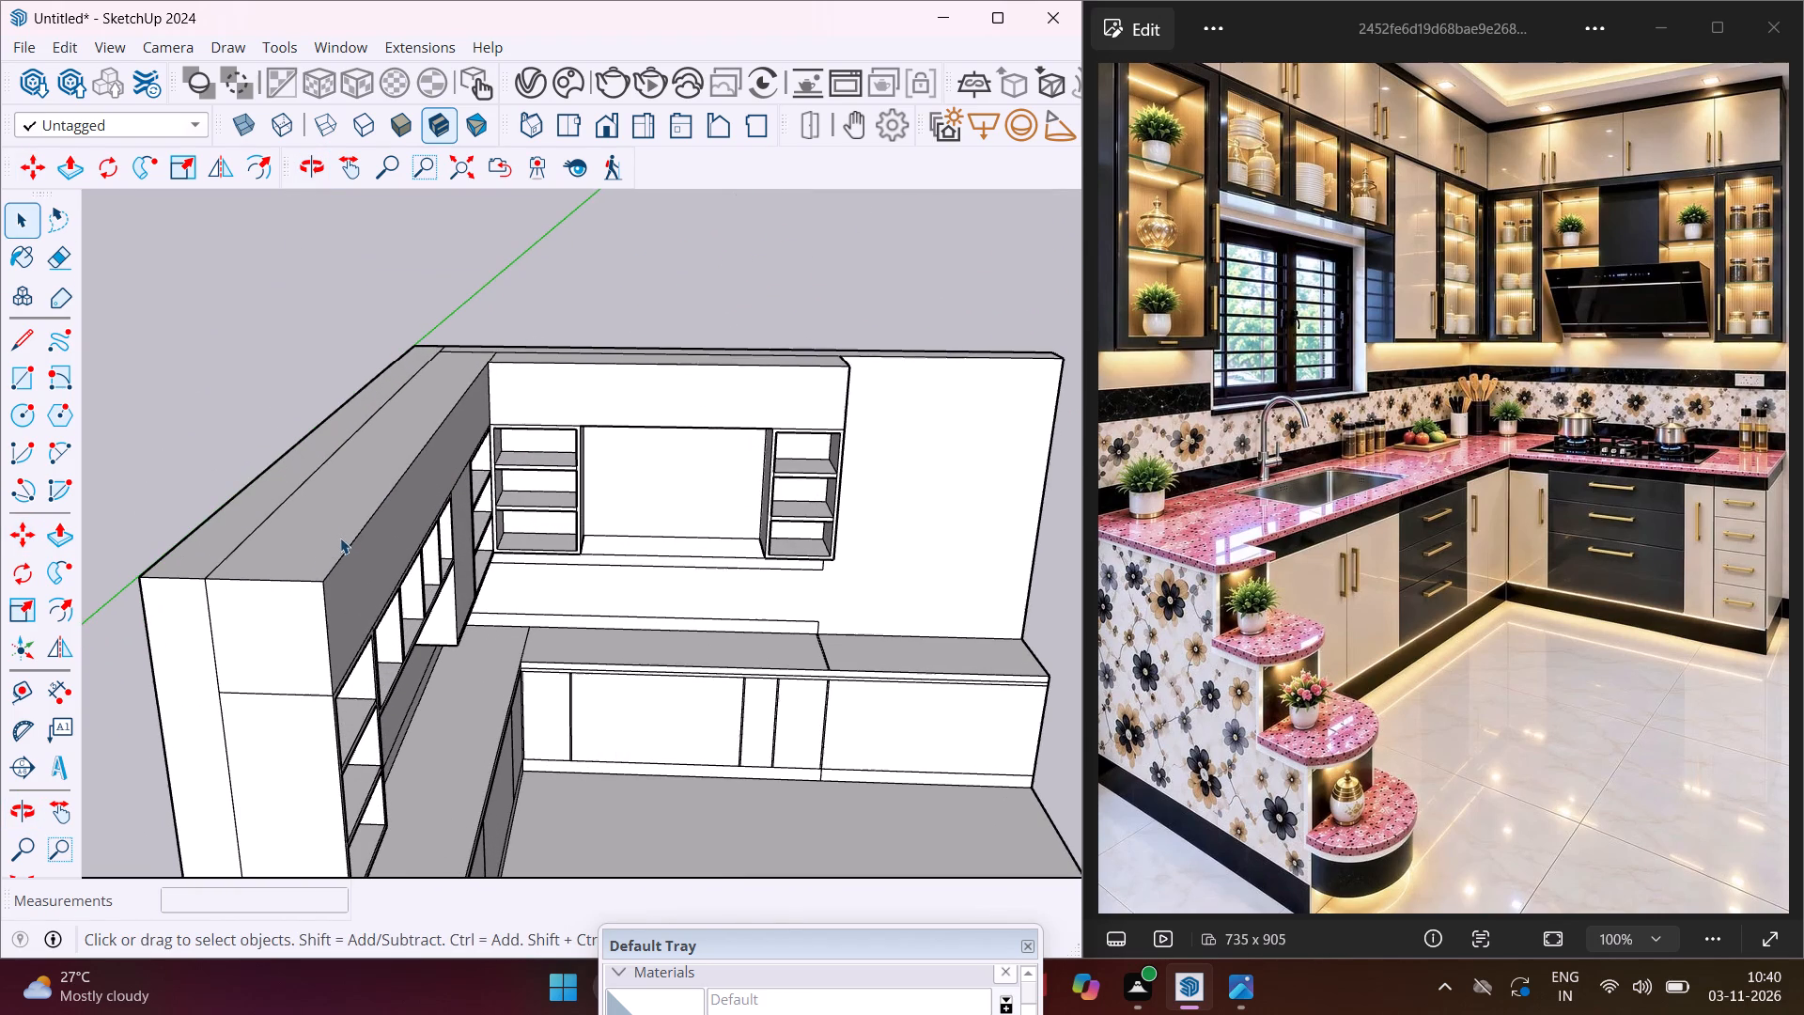
left_click(337, 539)
key("p")
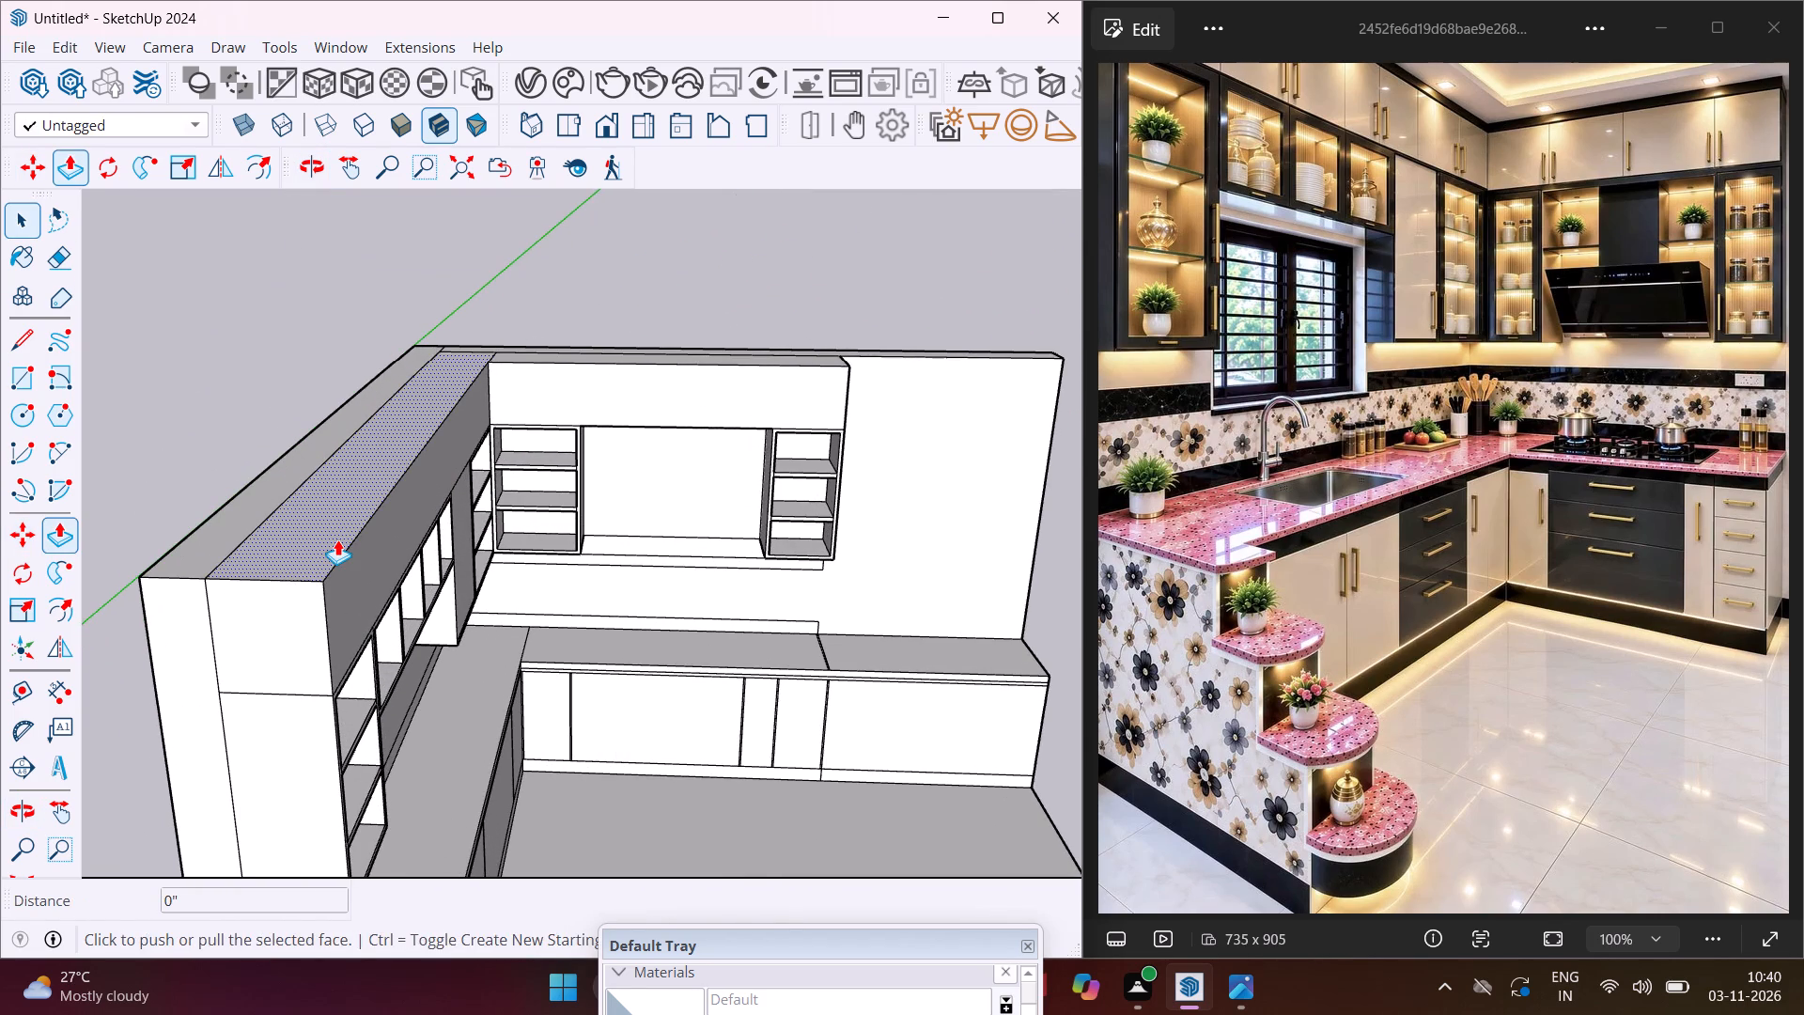
left_click(337, 539)
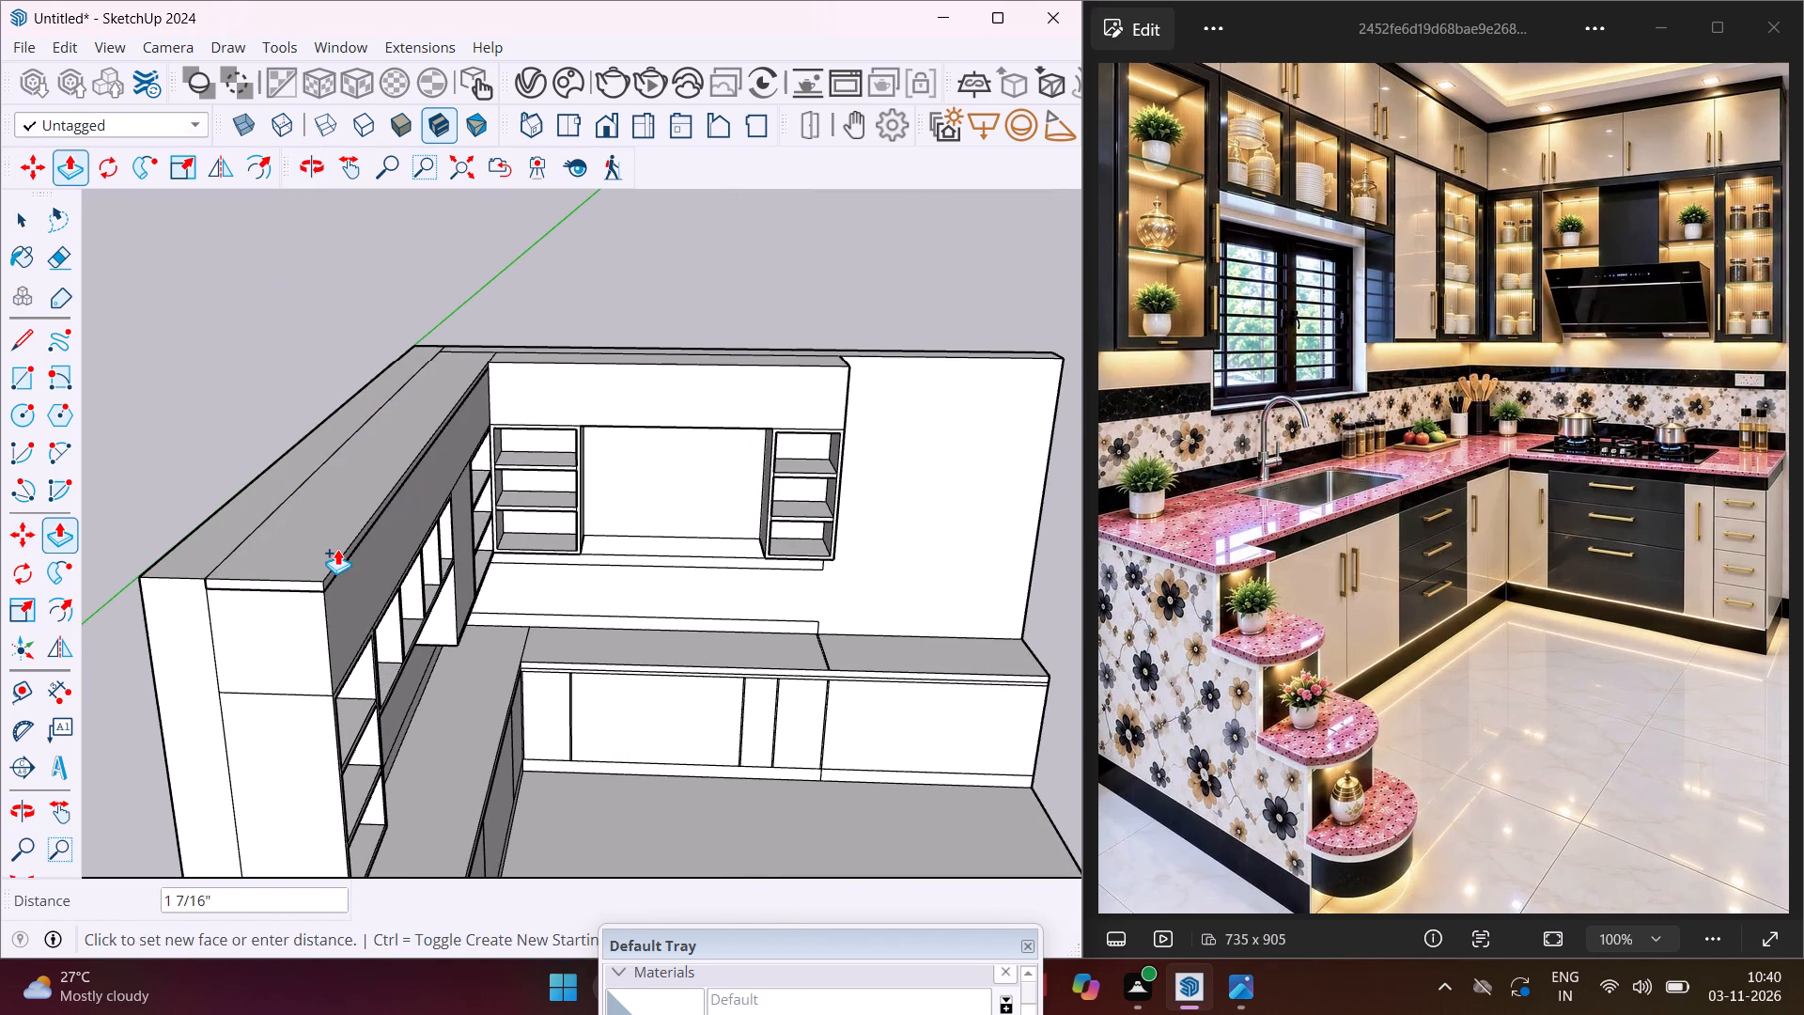
scroll(337, 549, "up", 3)
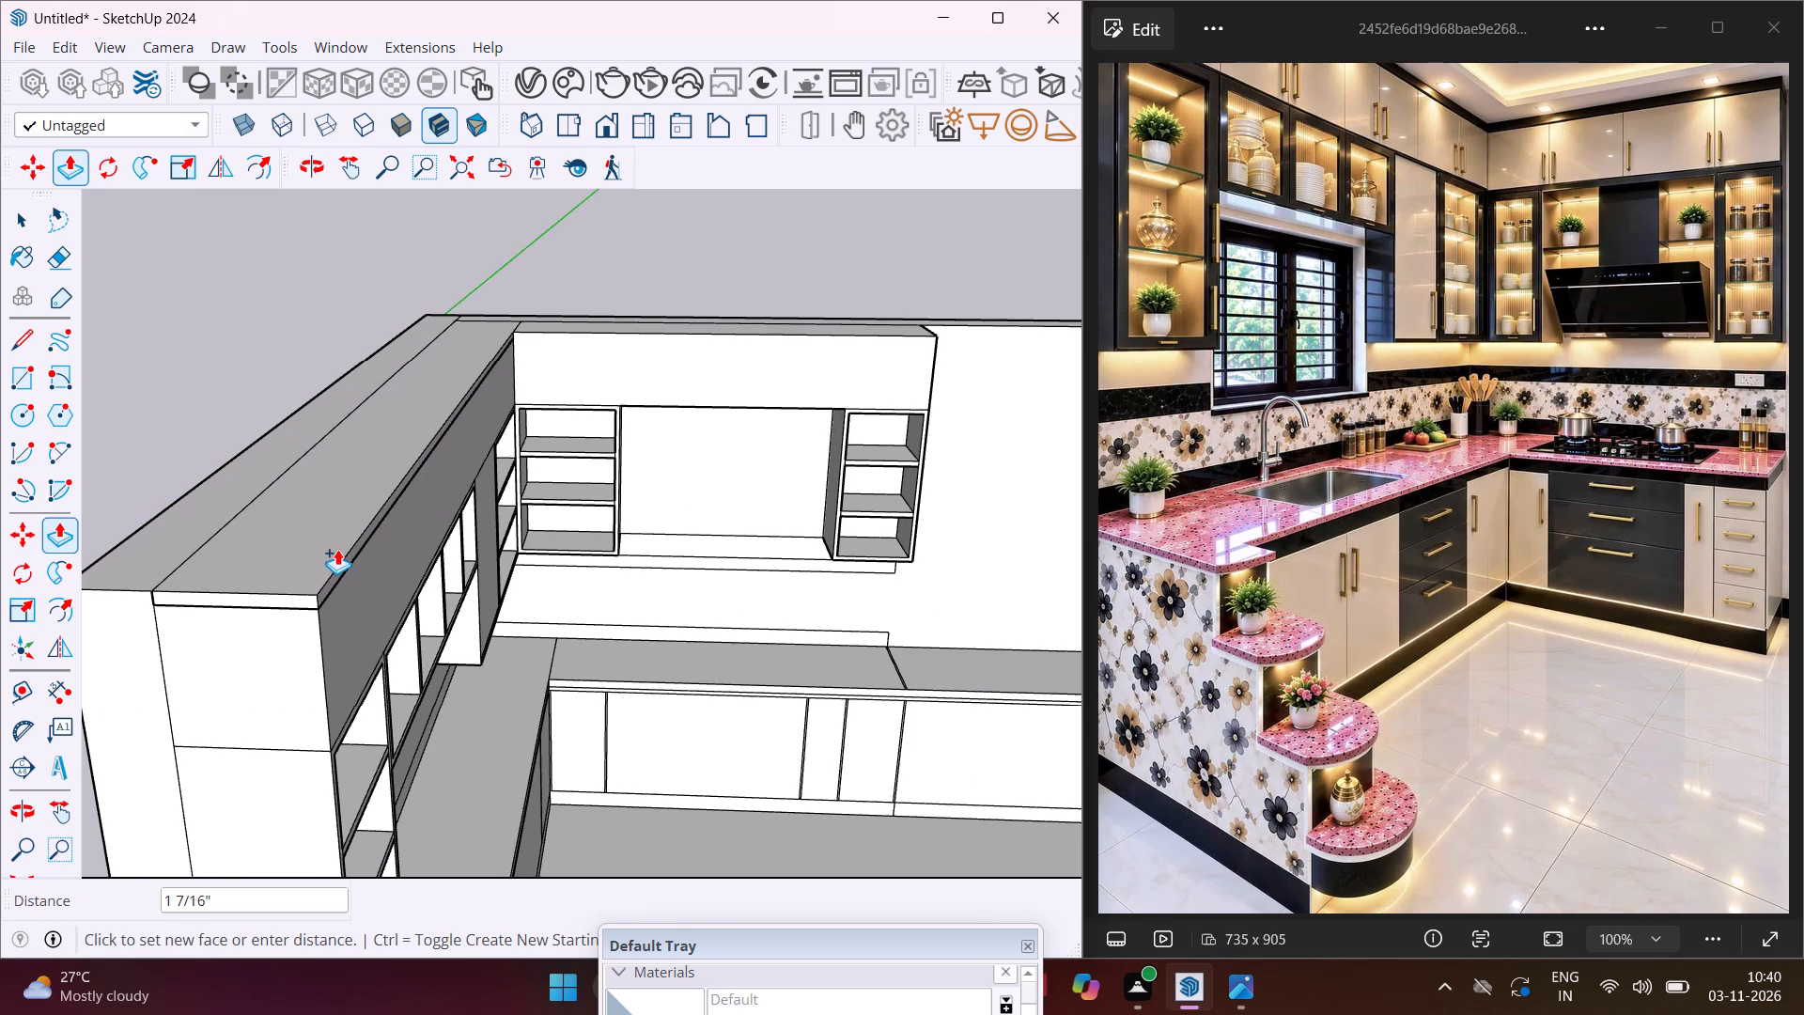
left_click(337, 549)
left_click(321, 547)
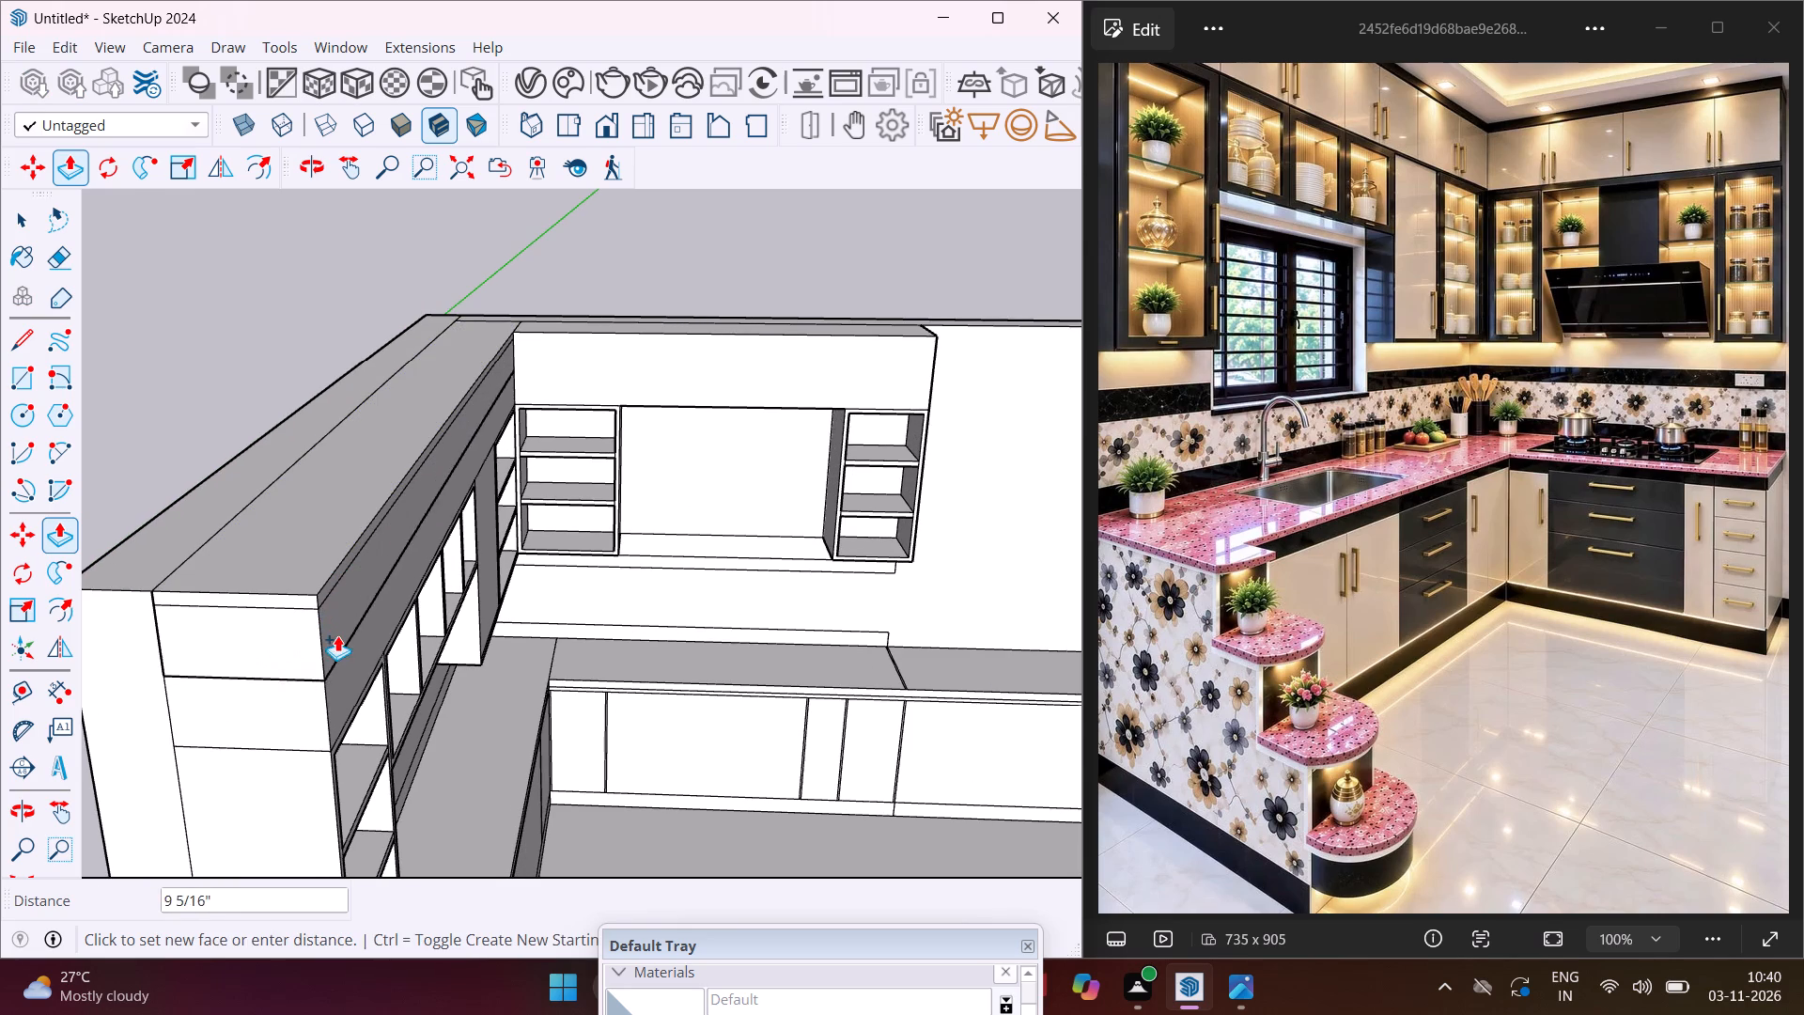
left_click(348, 681)
Push/Pull the top face of the hood wall's upper band down with new starting faces, by 1 7/16" and 1' 3 15/16".
middle_click_drag(720, 329, 586, 351)
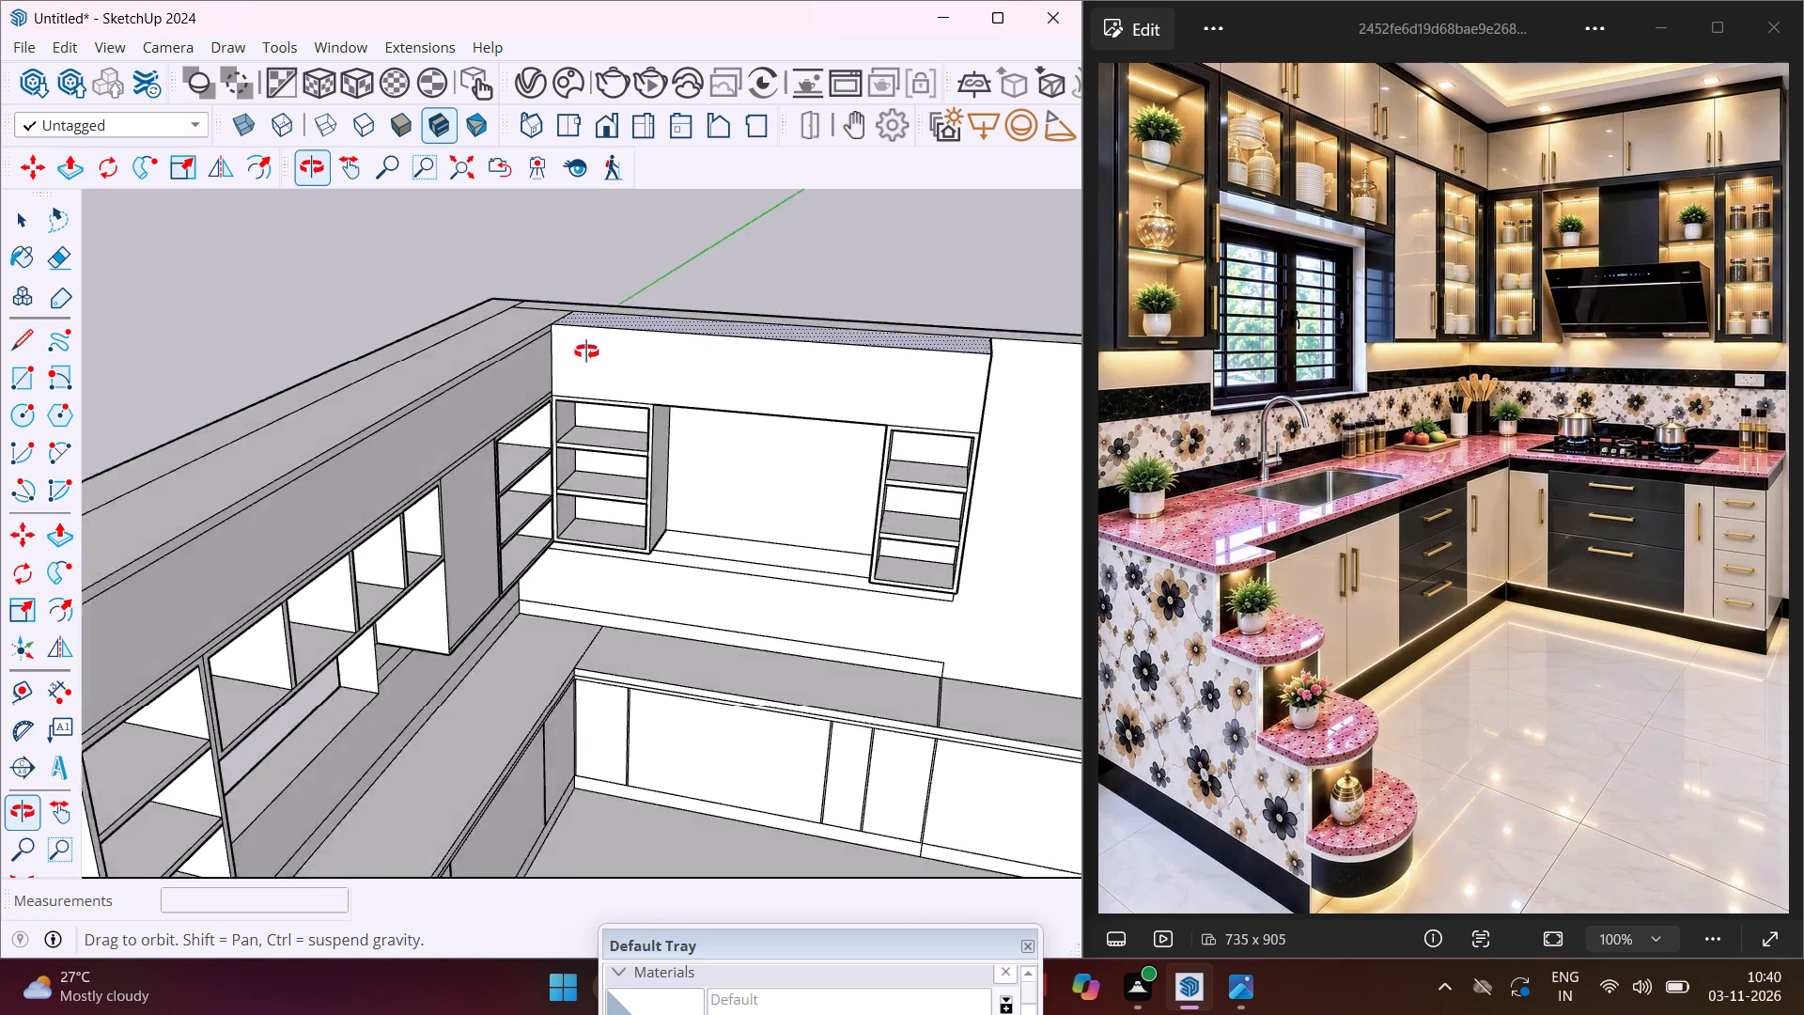
middle_click_drag(586, 351, 232, 437)
scroll(719, 317, "up", 10)
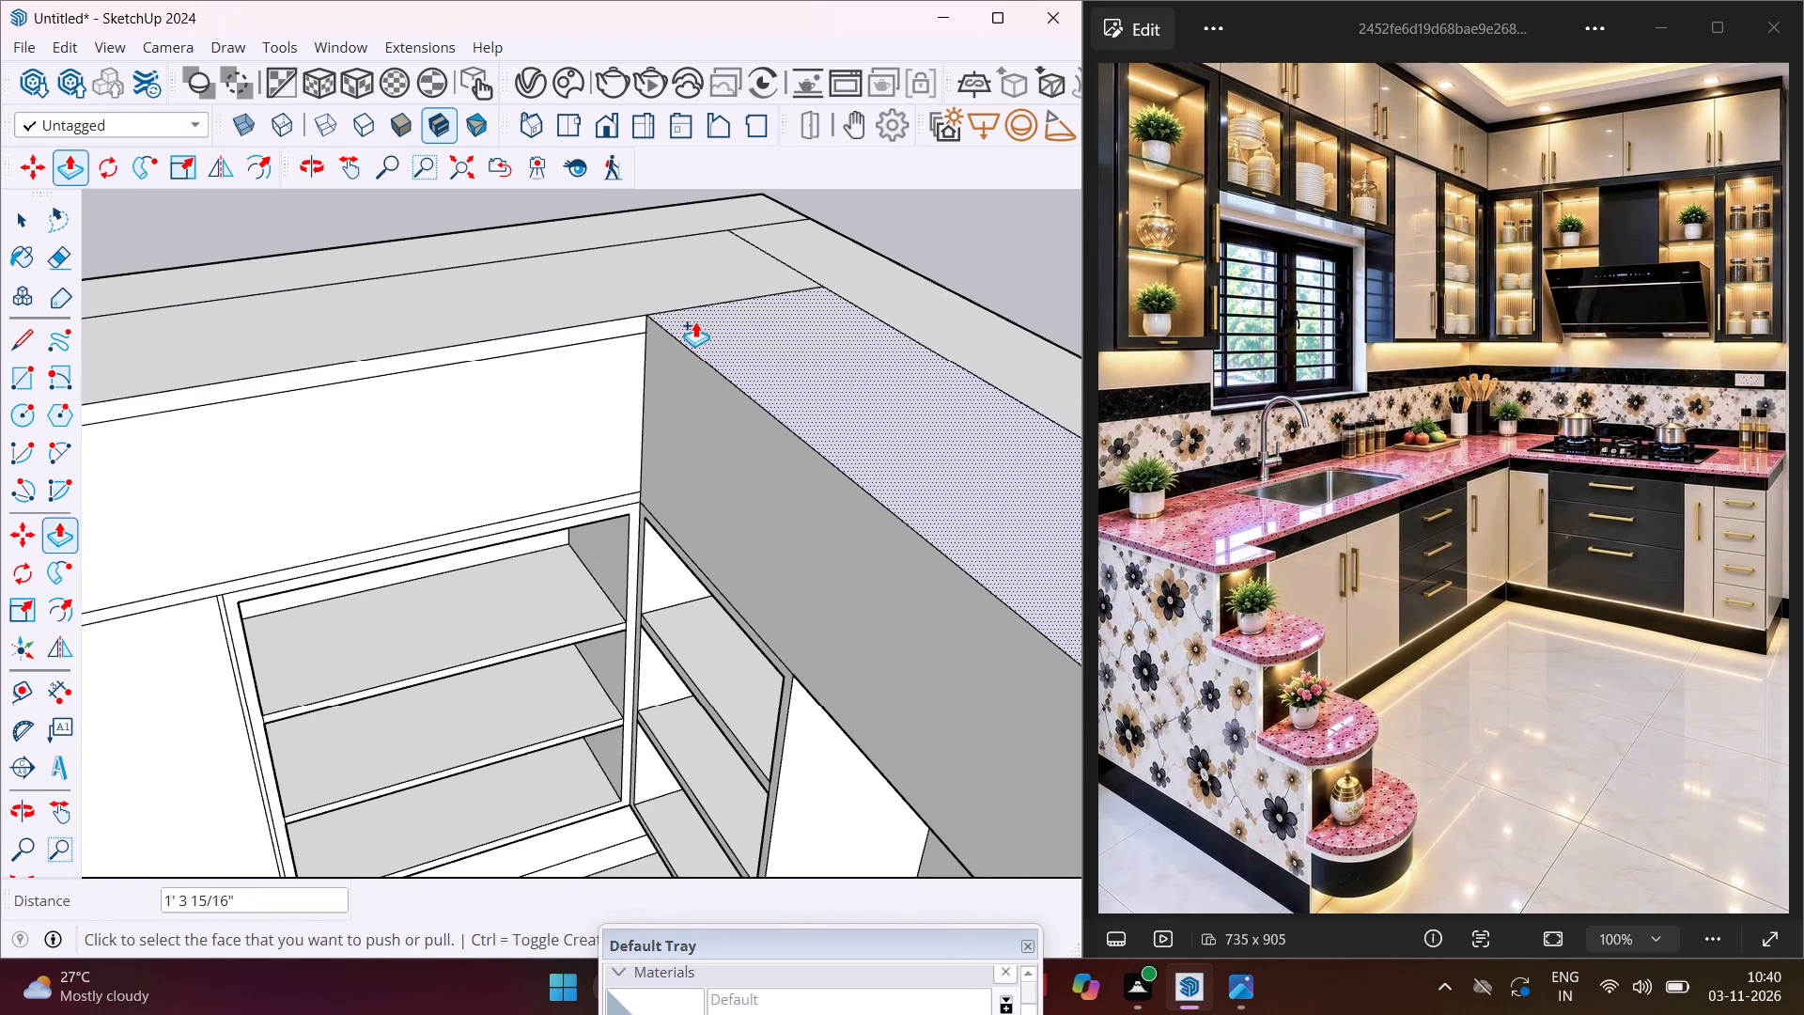
left_click(695, 321)
left_click(646, 334)
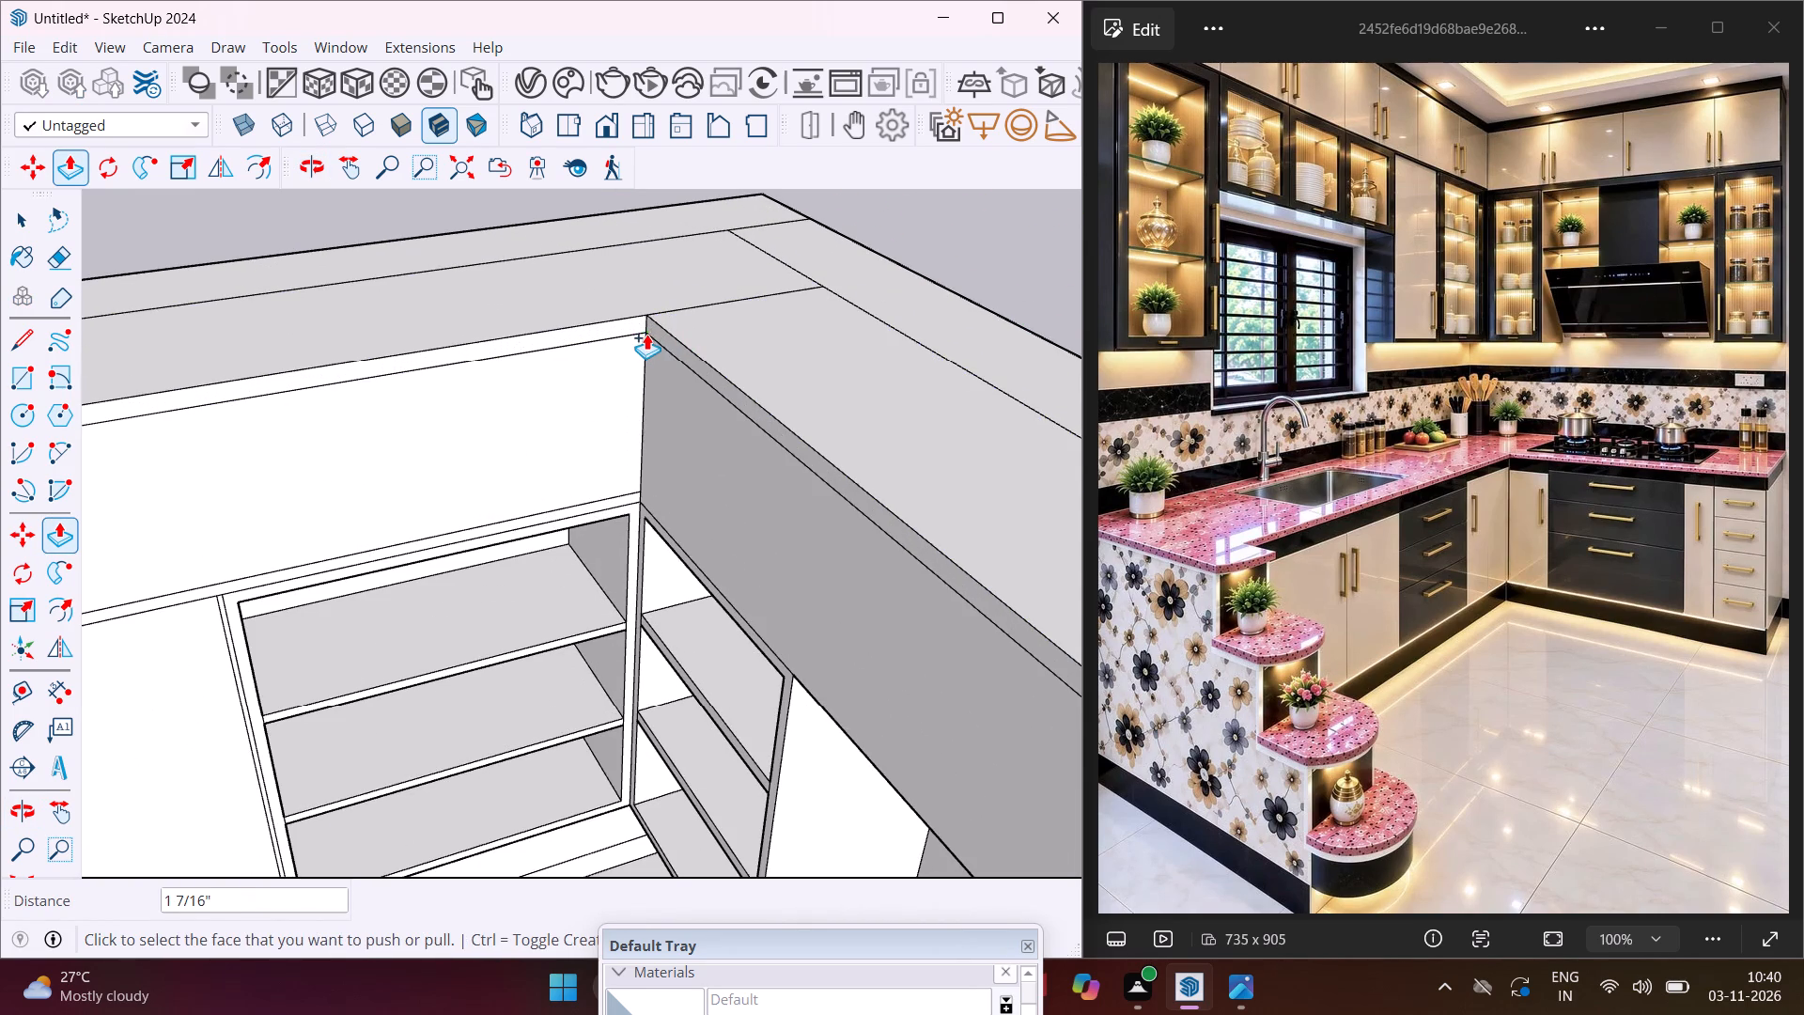
left_click(725, 321)
left_click(635, 487)
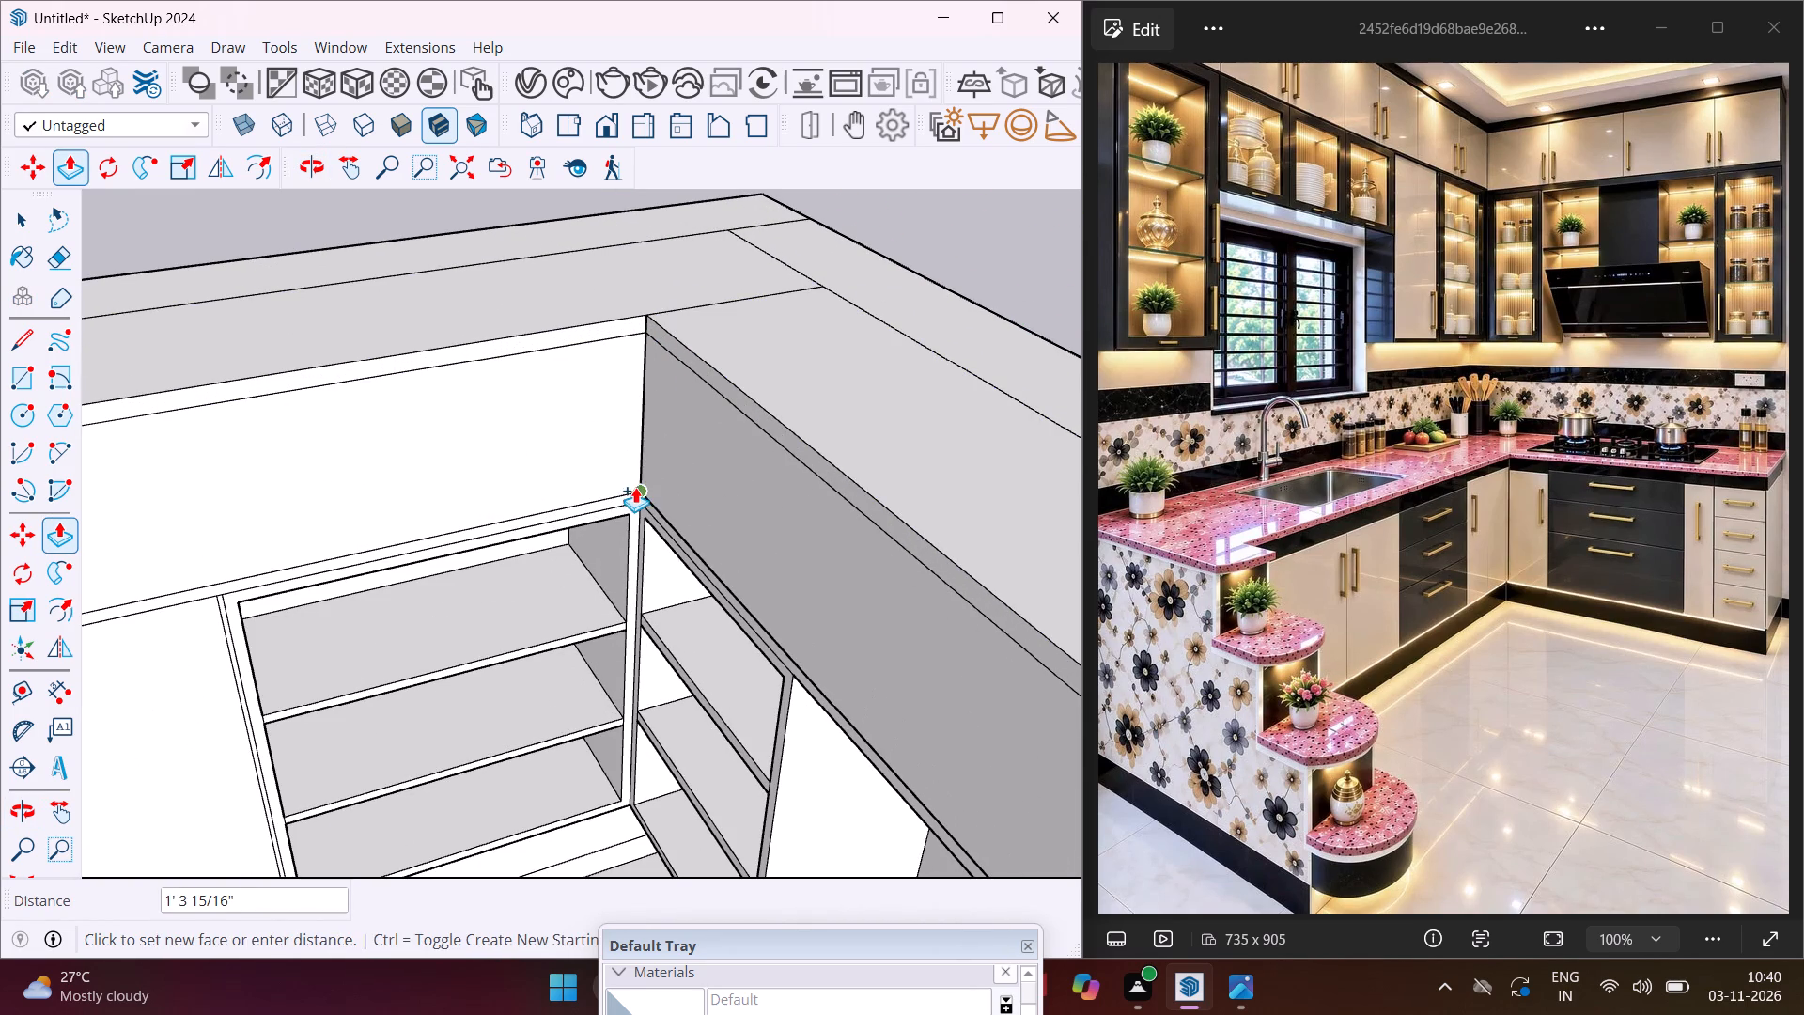
middle_click_drag(588, 457, 809, 415)
scroll(769, 366, "down", 2)
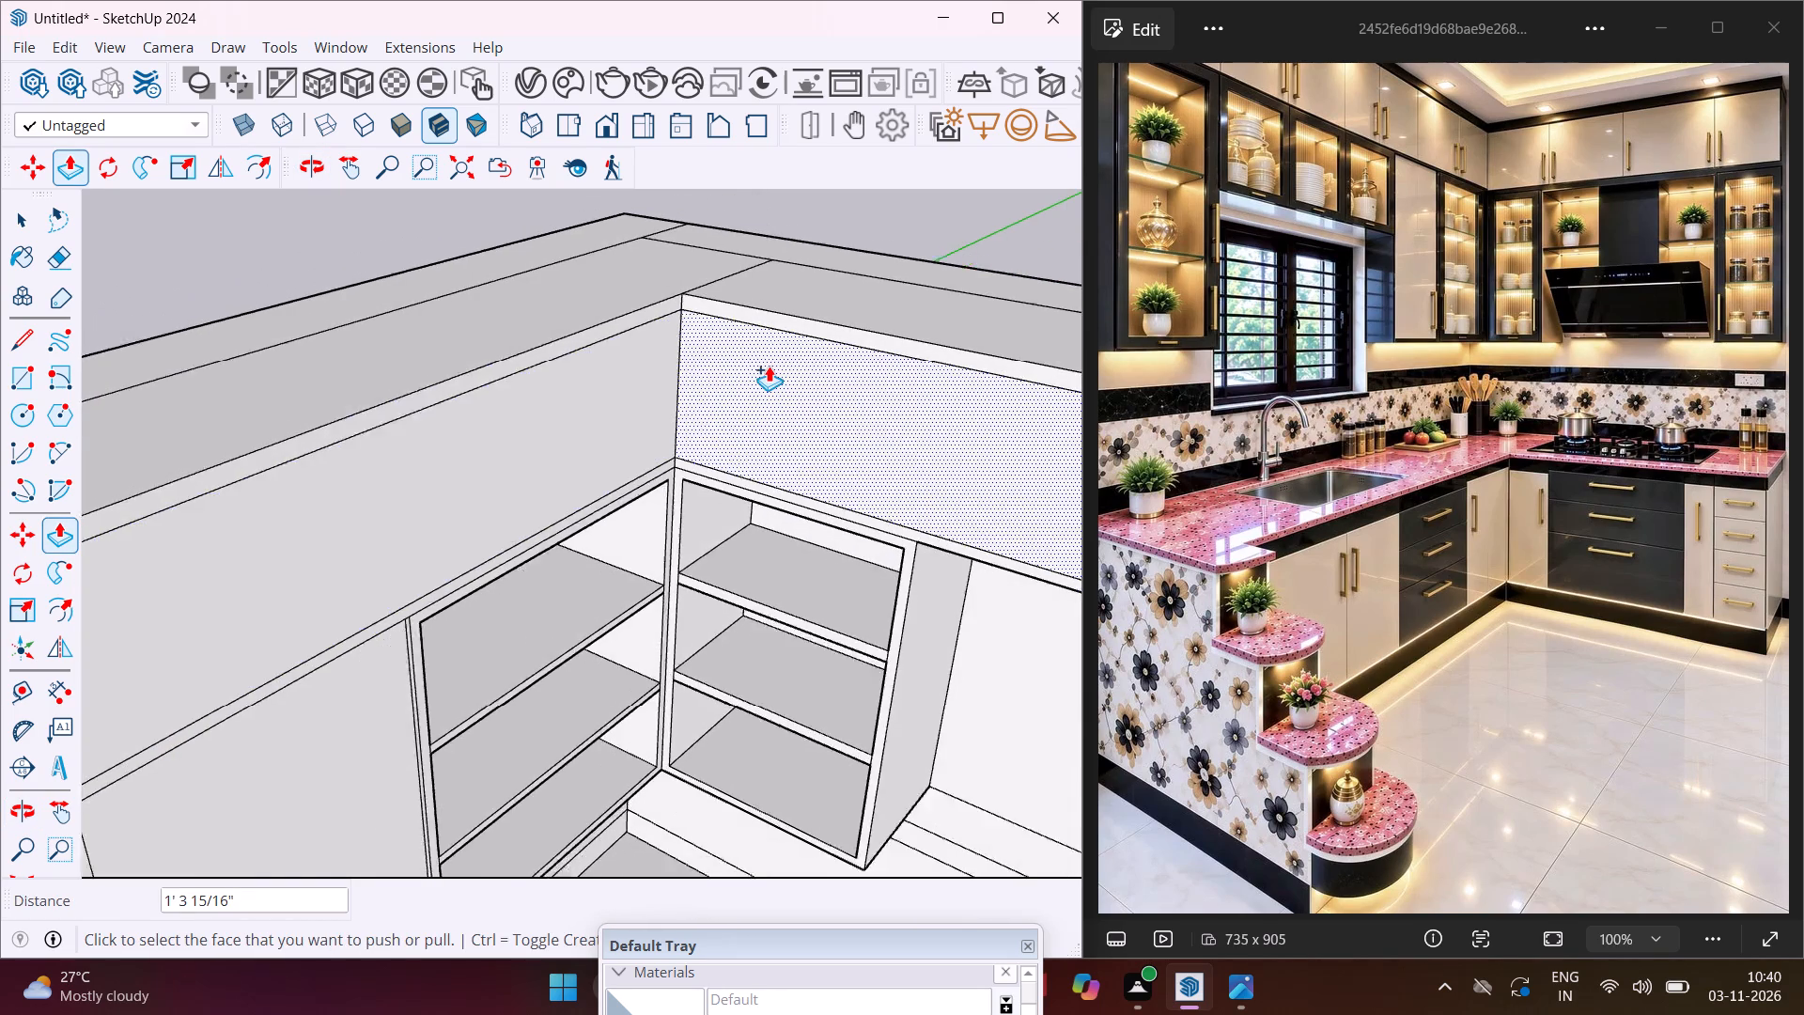
scroll(769, 366, "down", 11)
scroll(698, 404, "down", 4)
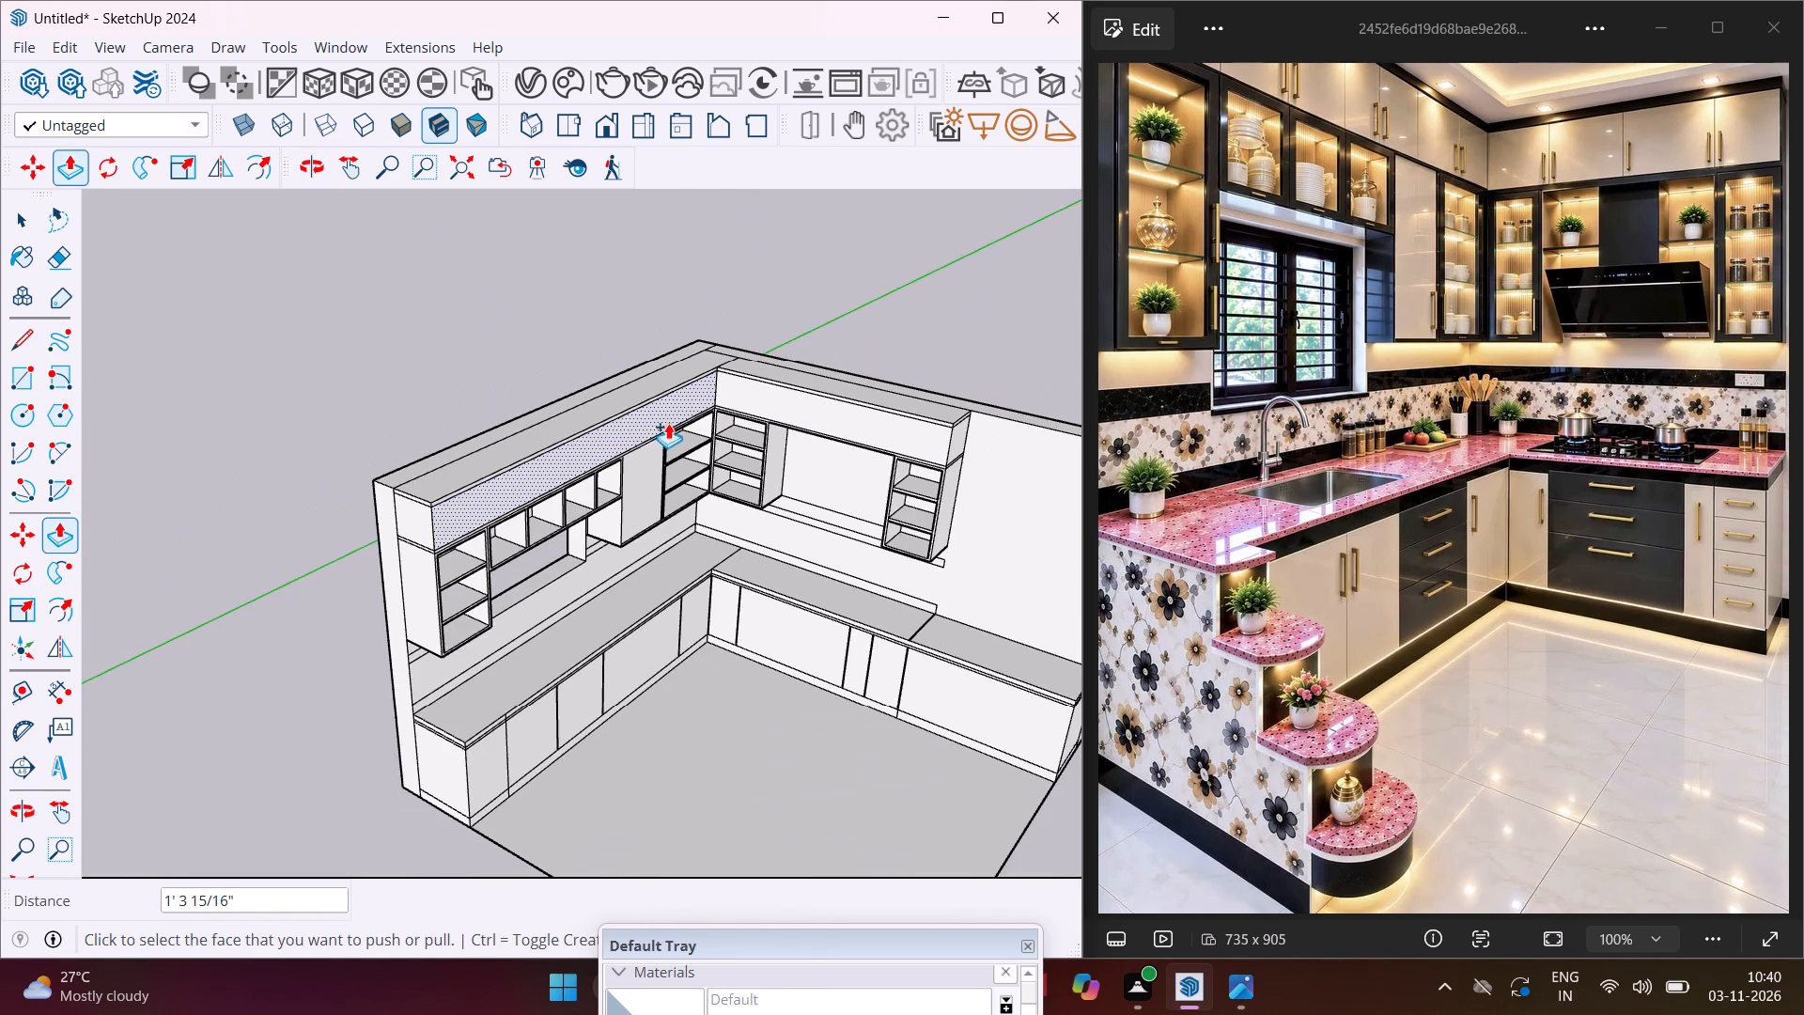
key("Escape")
key("space")
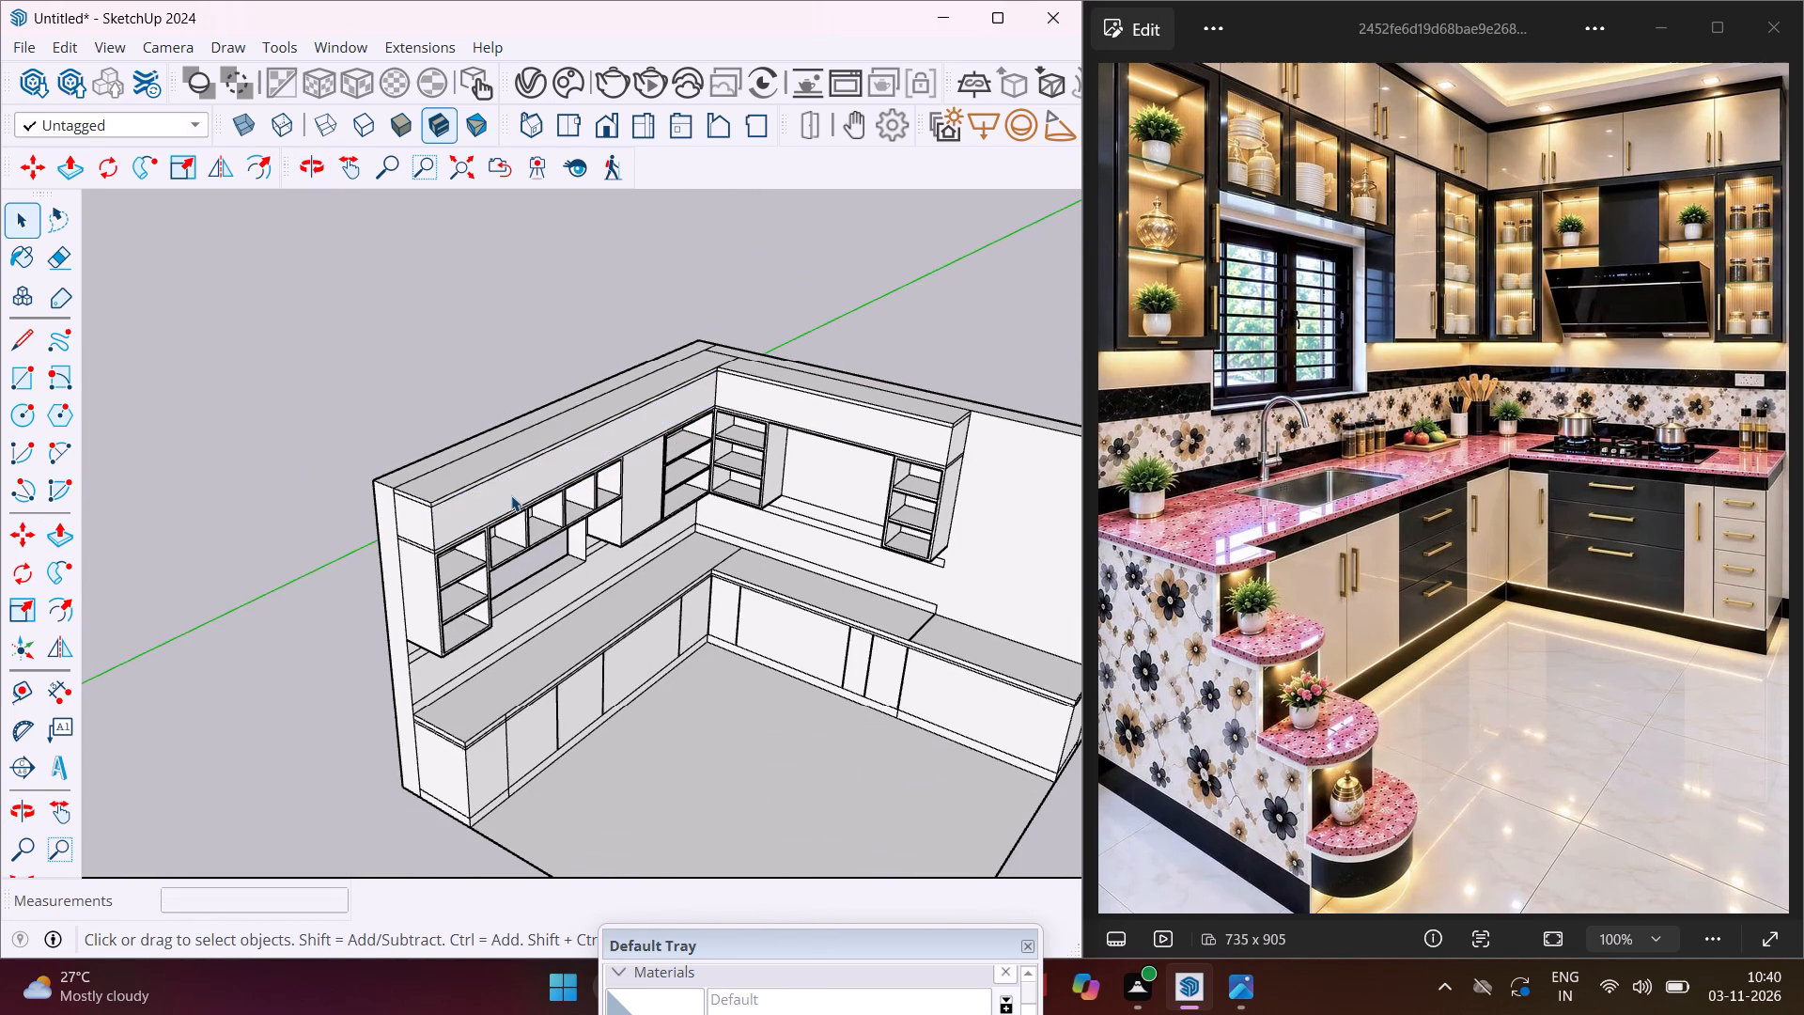
Copy the vertical end edge of the window wall's upper band 12' 11" to the room corner and divide the span into 8 equal door panels.
middle_click_drag(511, 495, 308, 507)
scroll(328, 506, "up", 8)
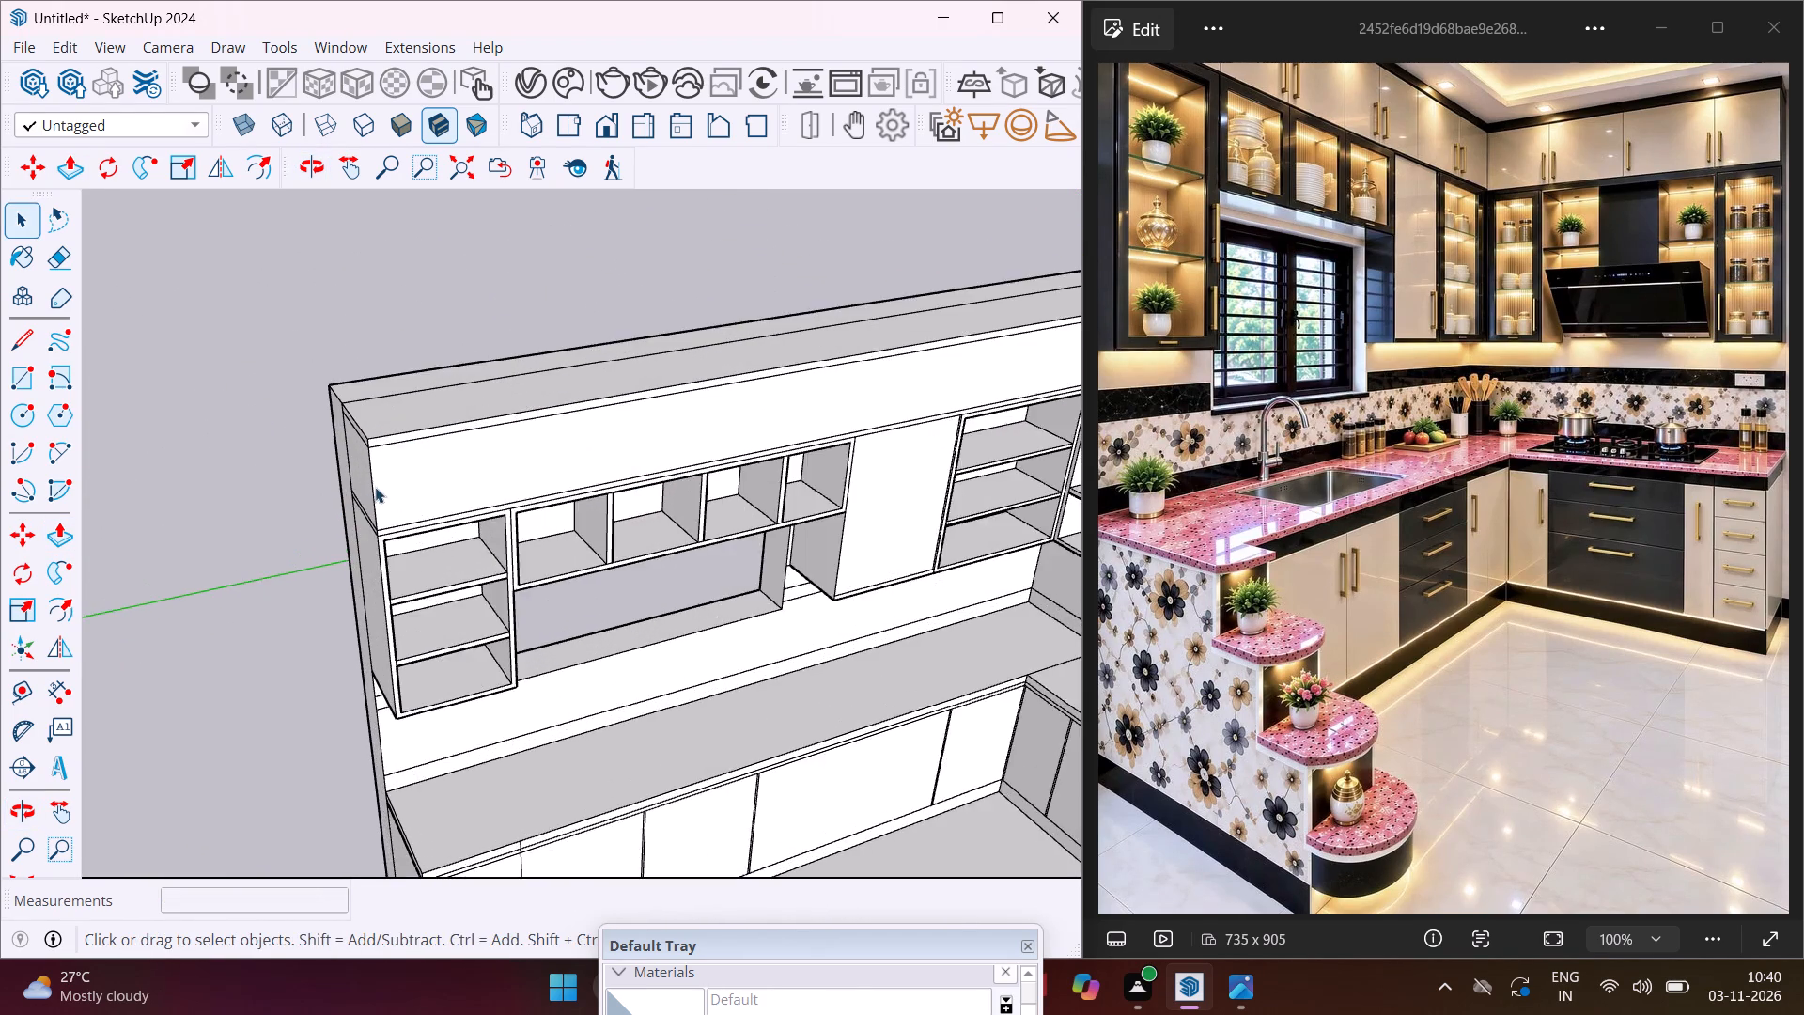
scroll(375, 487, "up", 2)
left_click(370, 478)
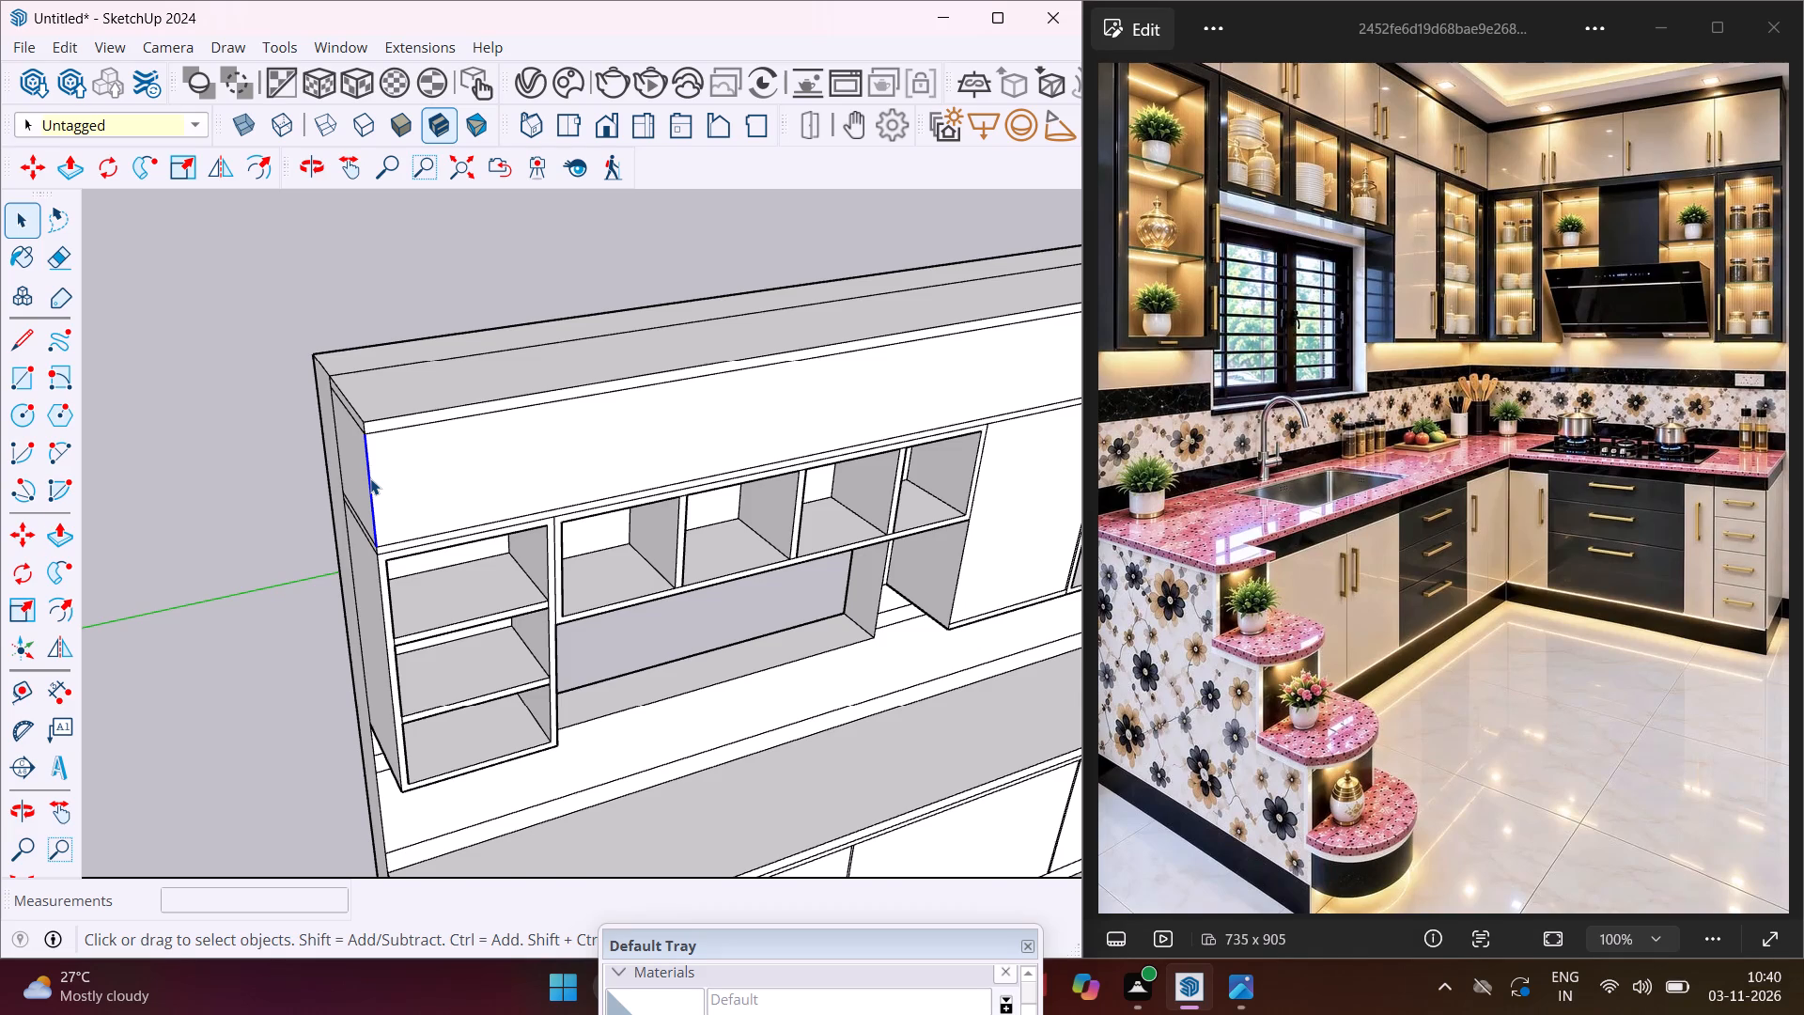
key("m")
scroll(370, 478, "up", 2)
left_click(362, 429)
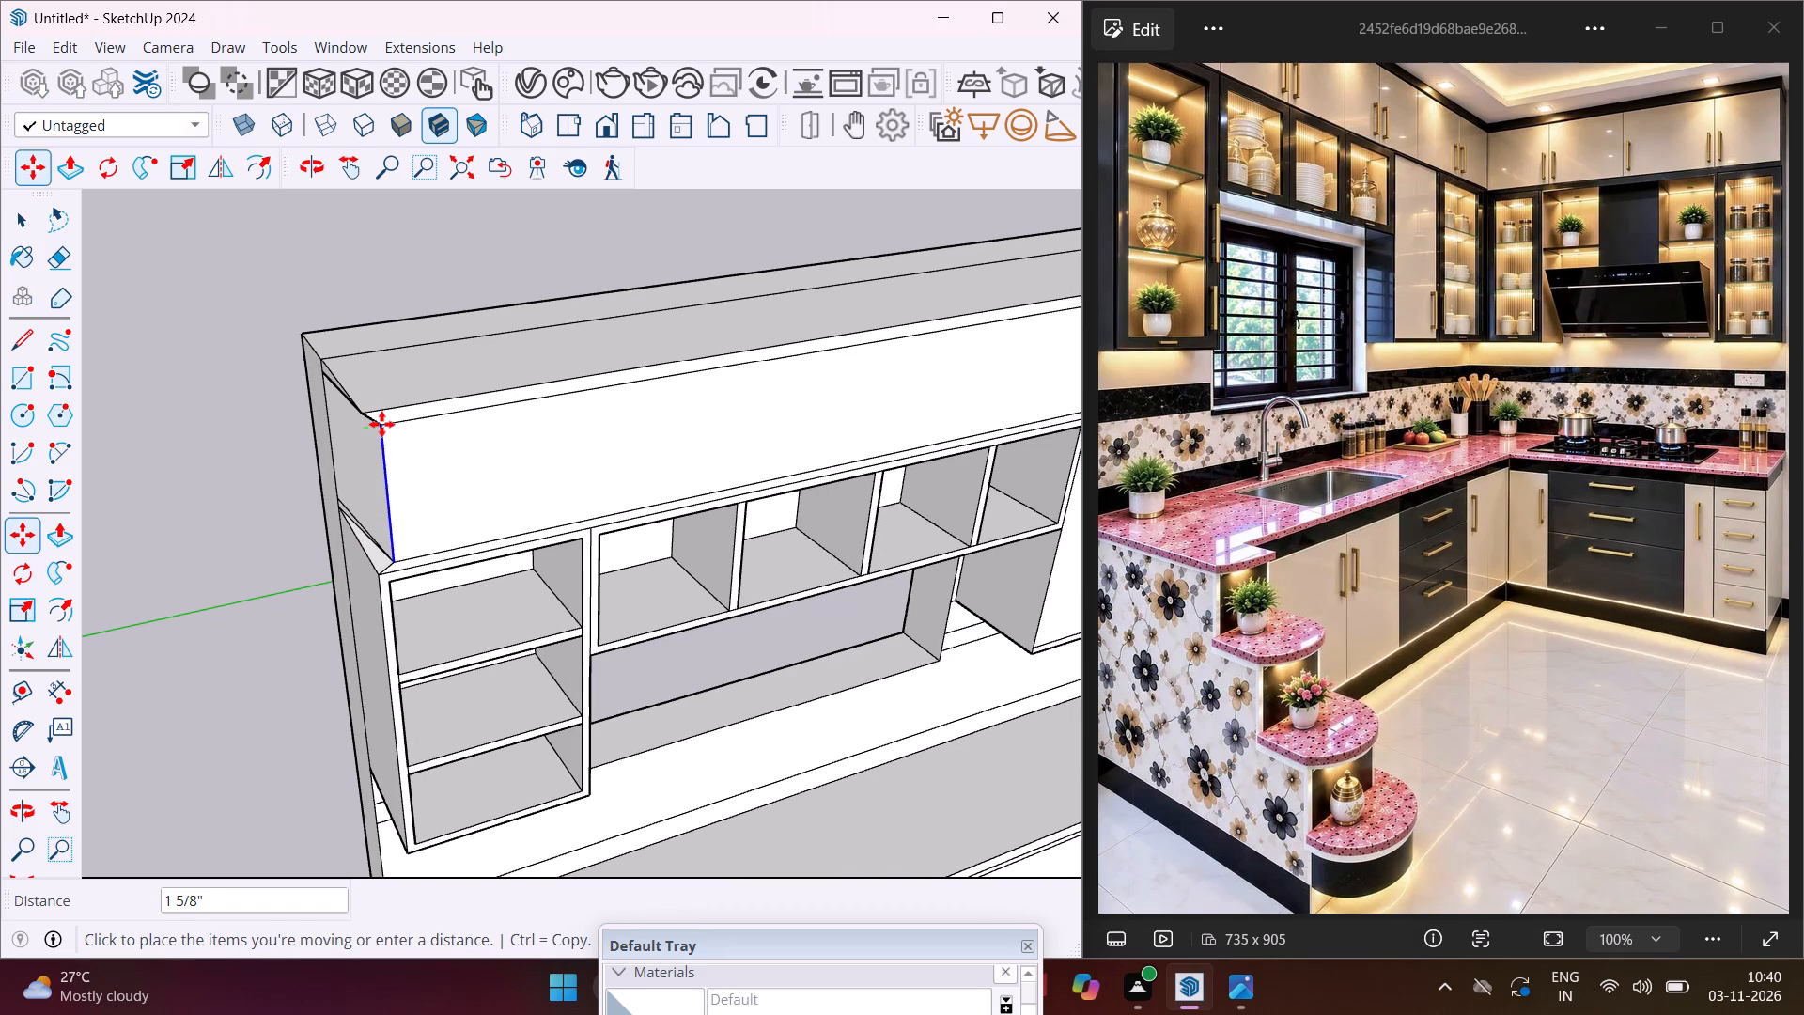
scroll(327, 445, "down", 9)
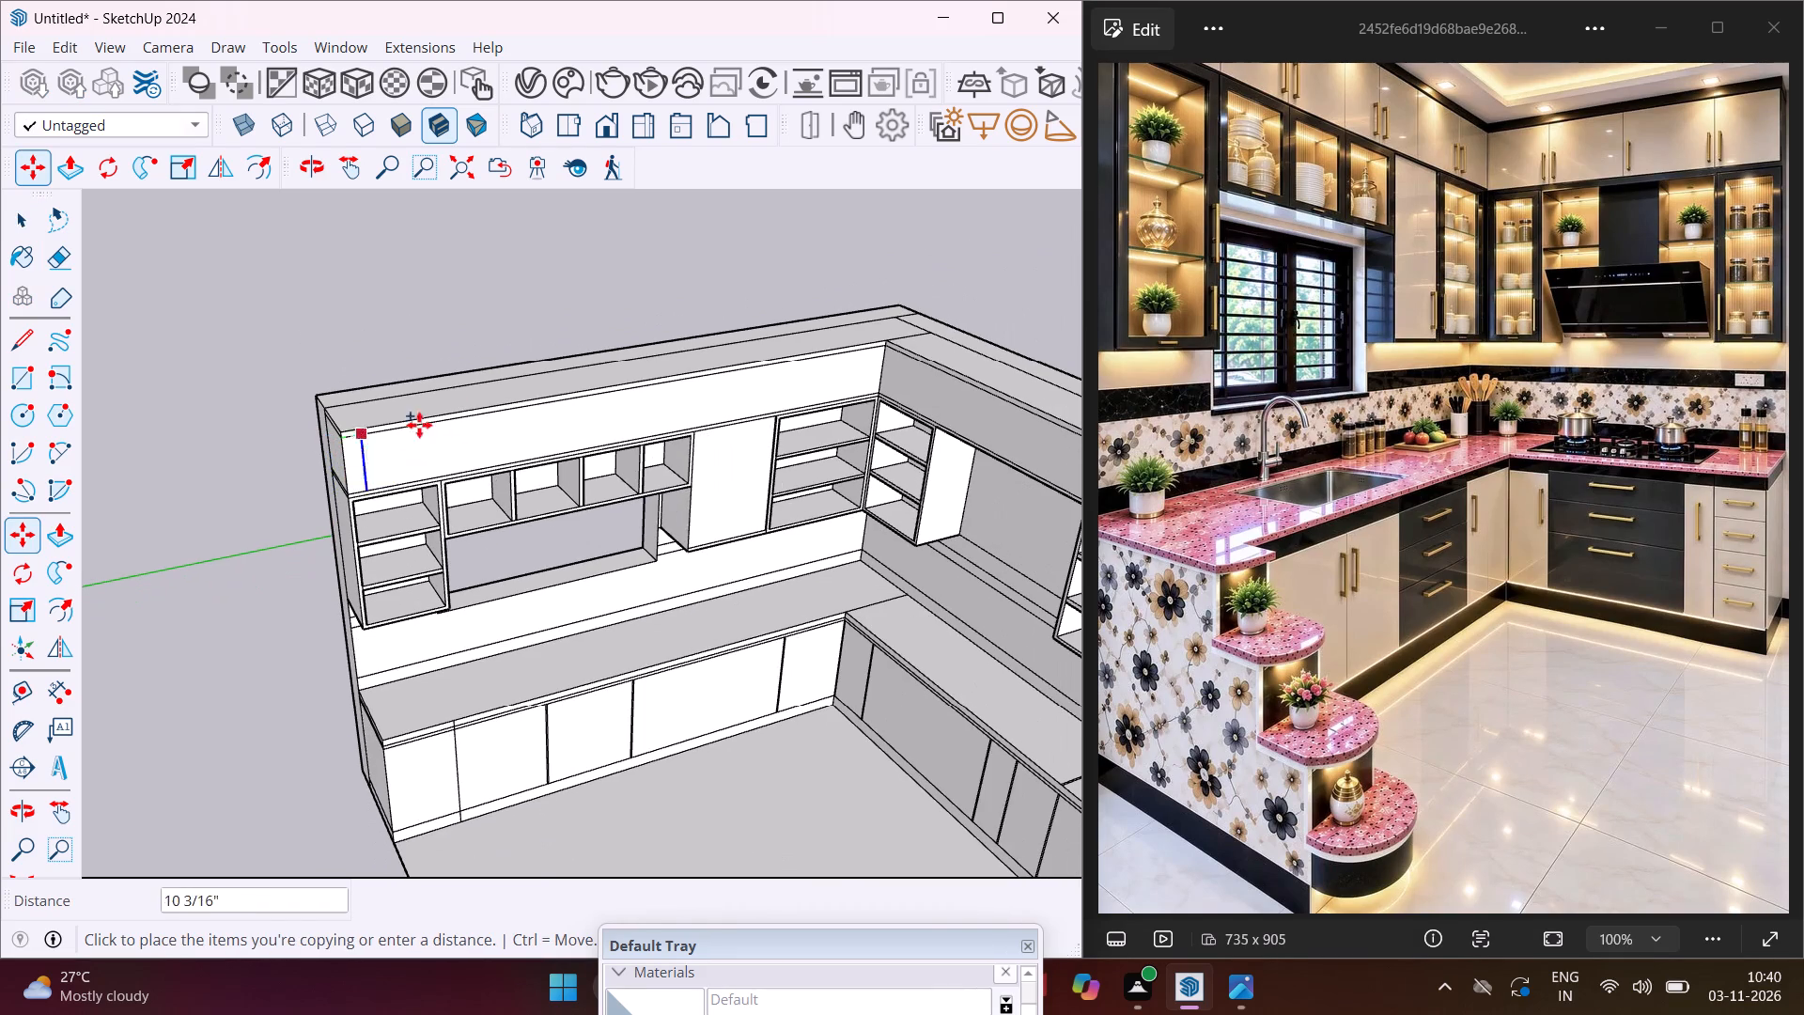
scroll(725, 369, "up", 3)
scroll(841, 348, "up", 7)
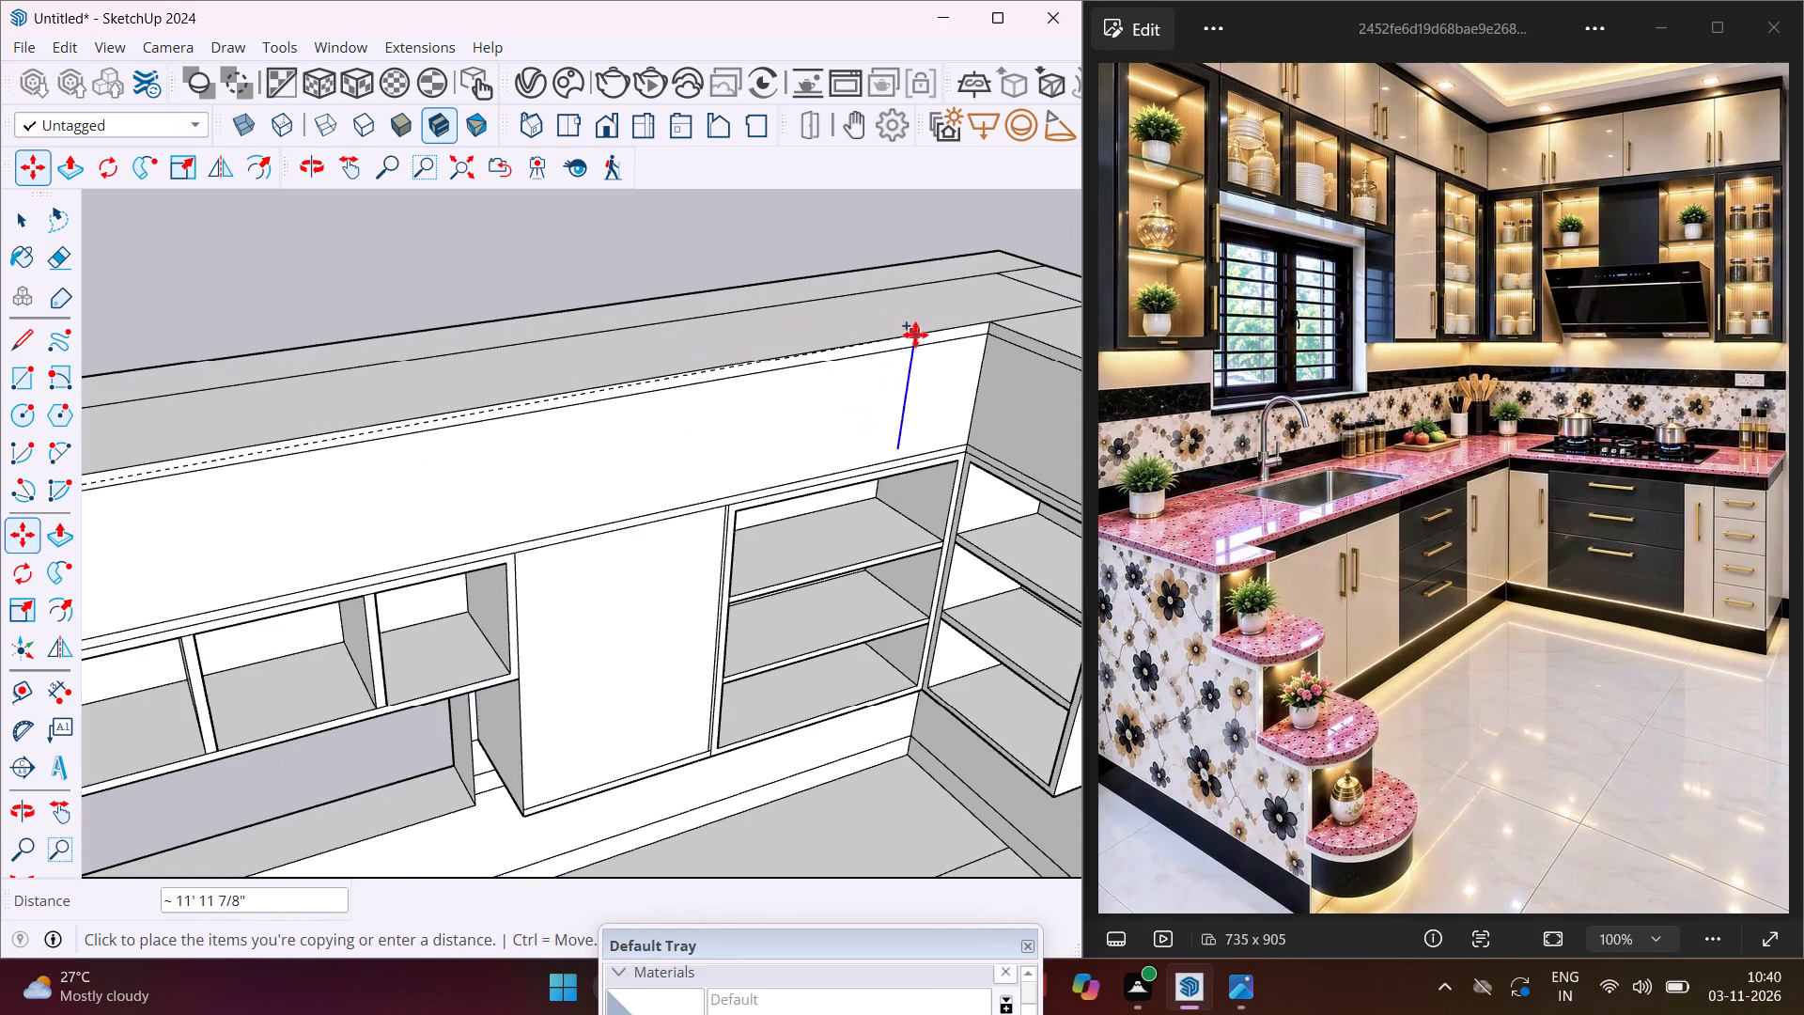
scroll(915, 335, "up", 4)
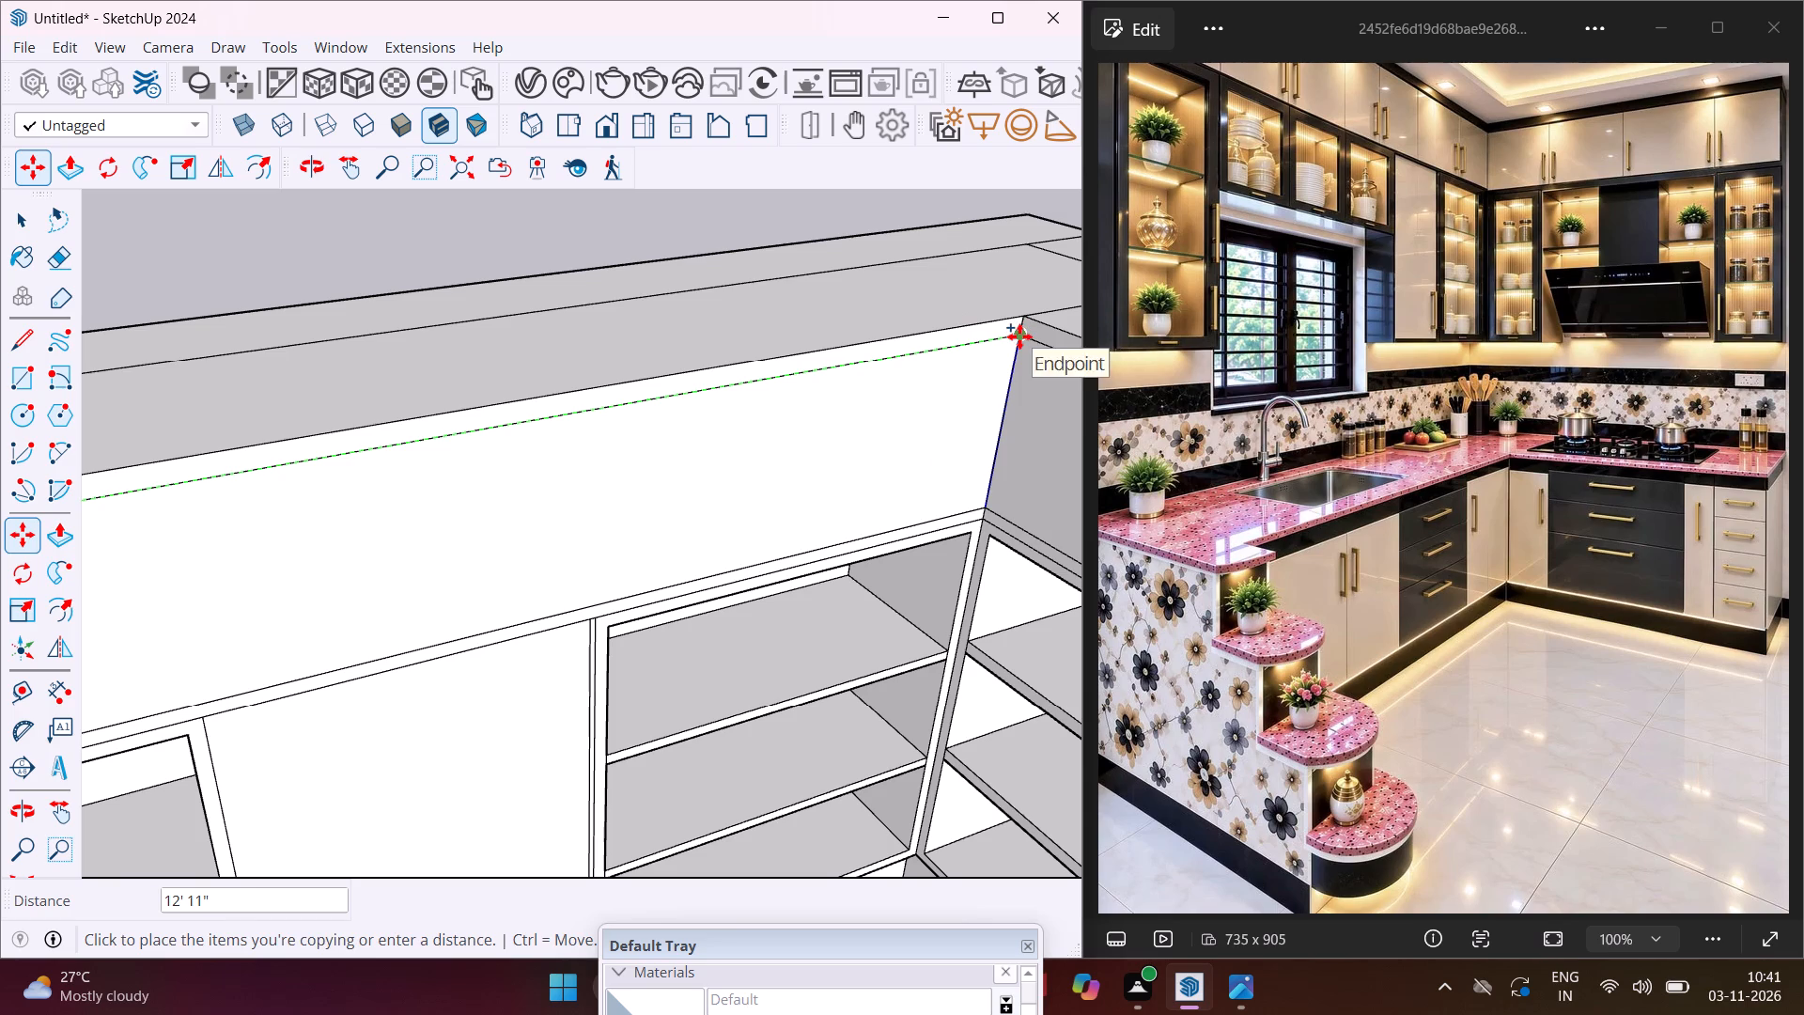
left_click(1019, 336)
key("slash")
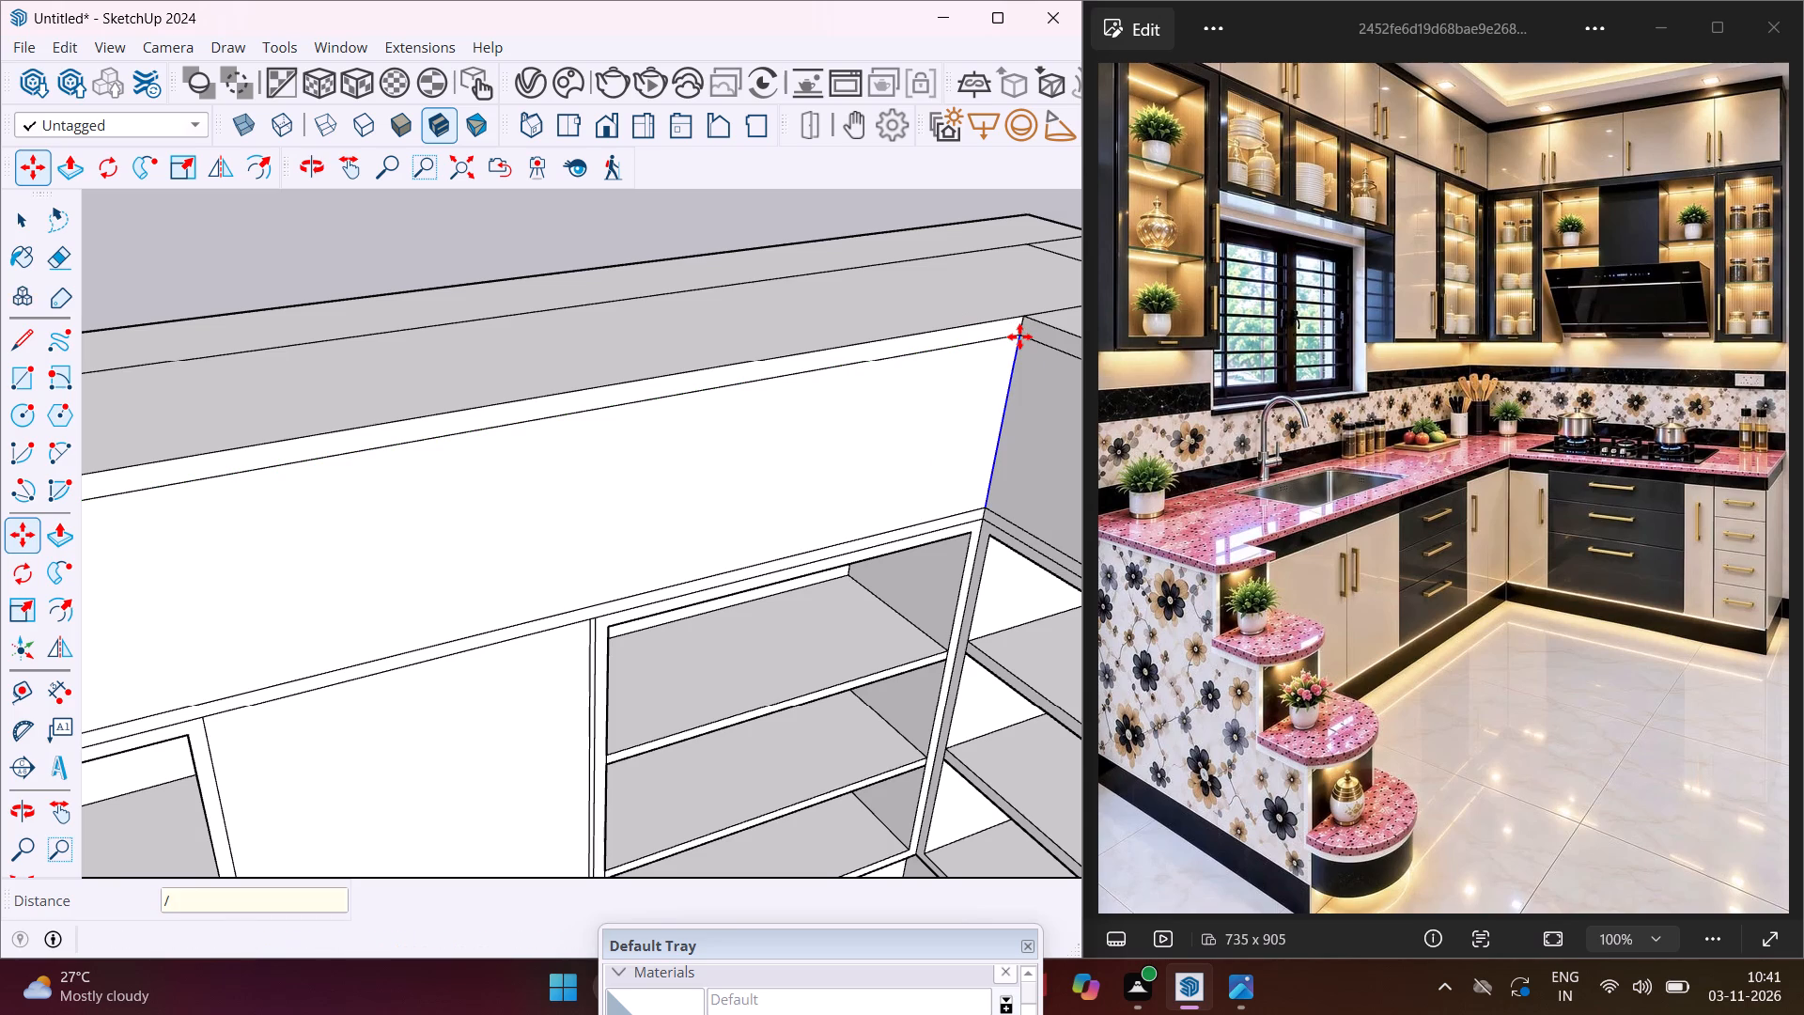
key("8")
key("Return")
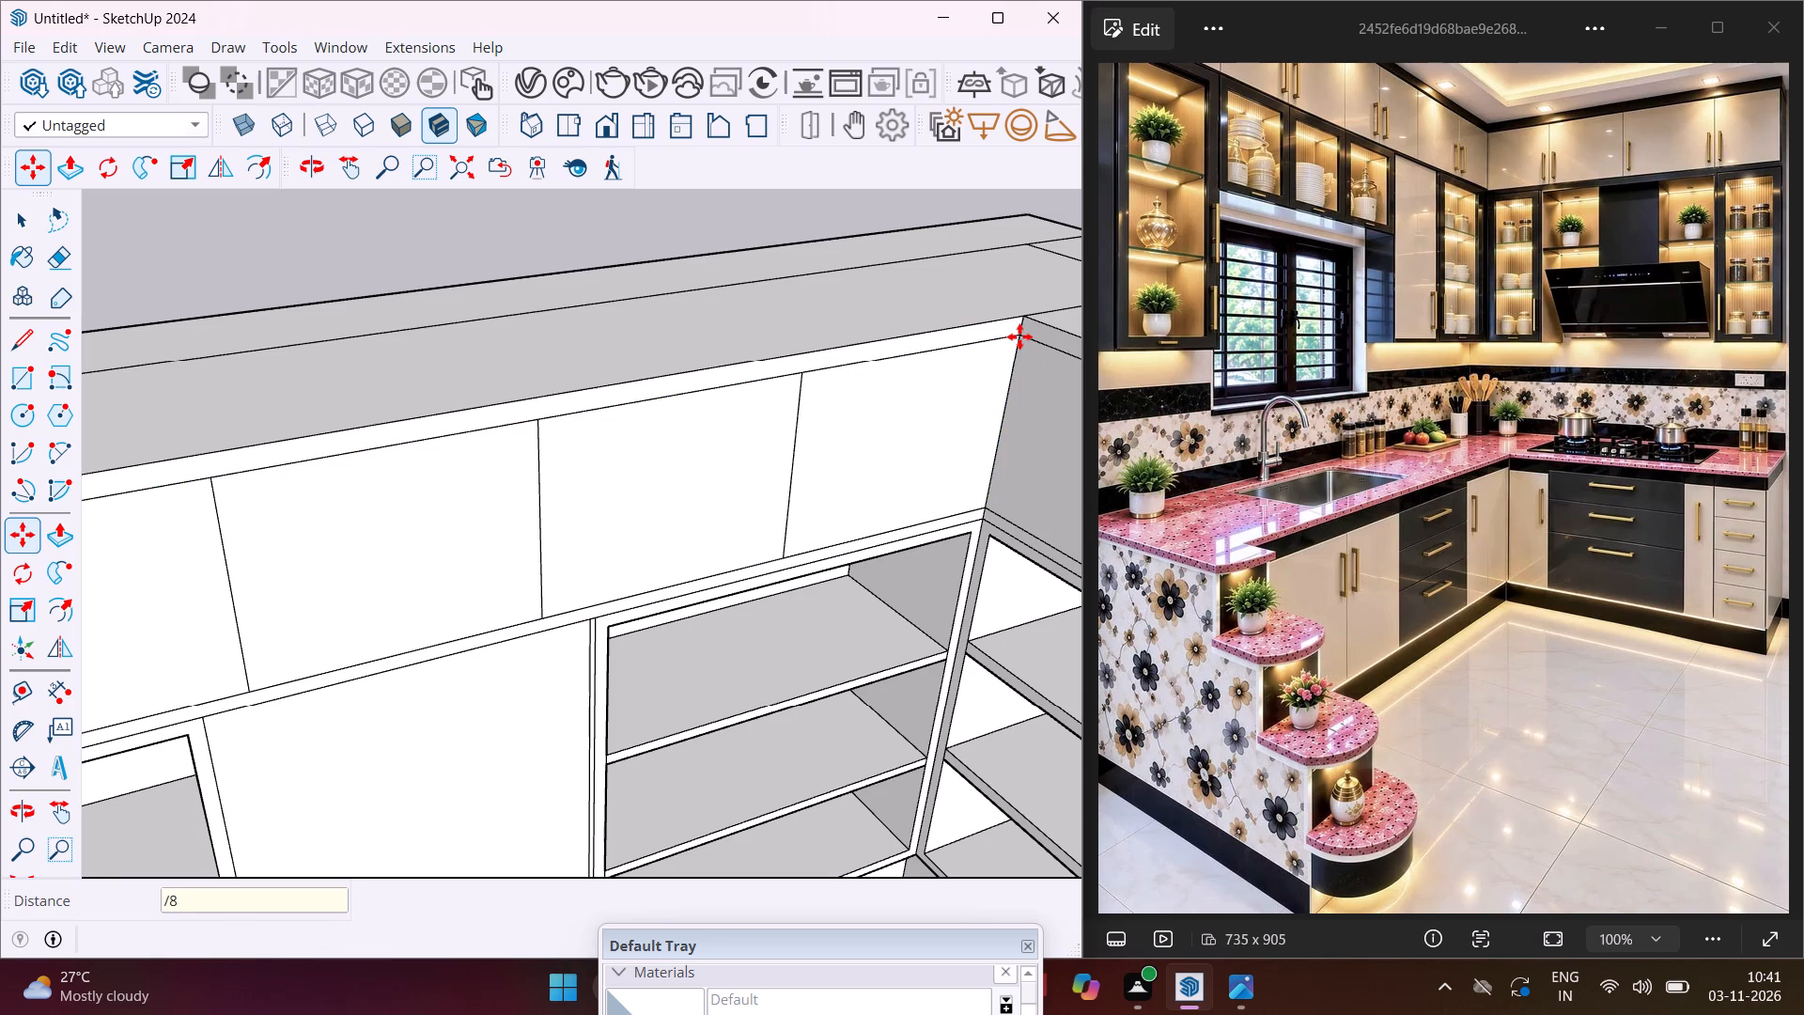
scroll(1019, 336, "down", 11)
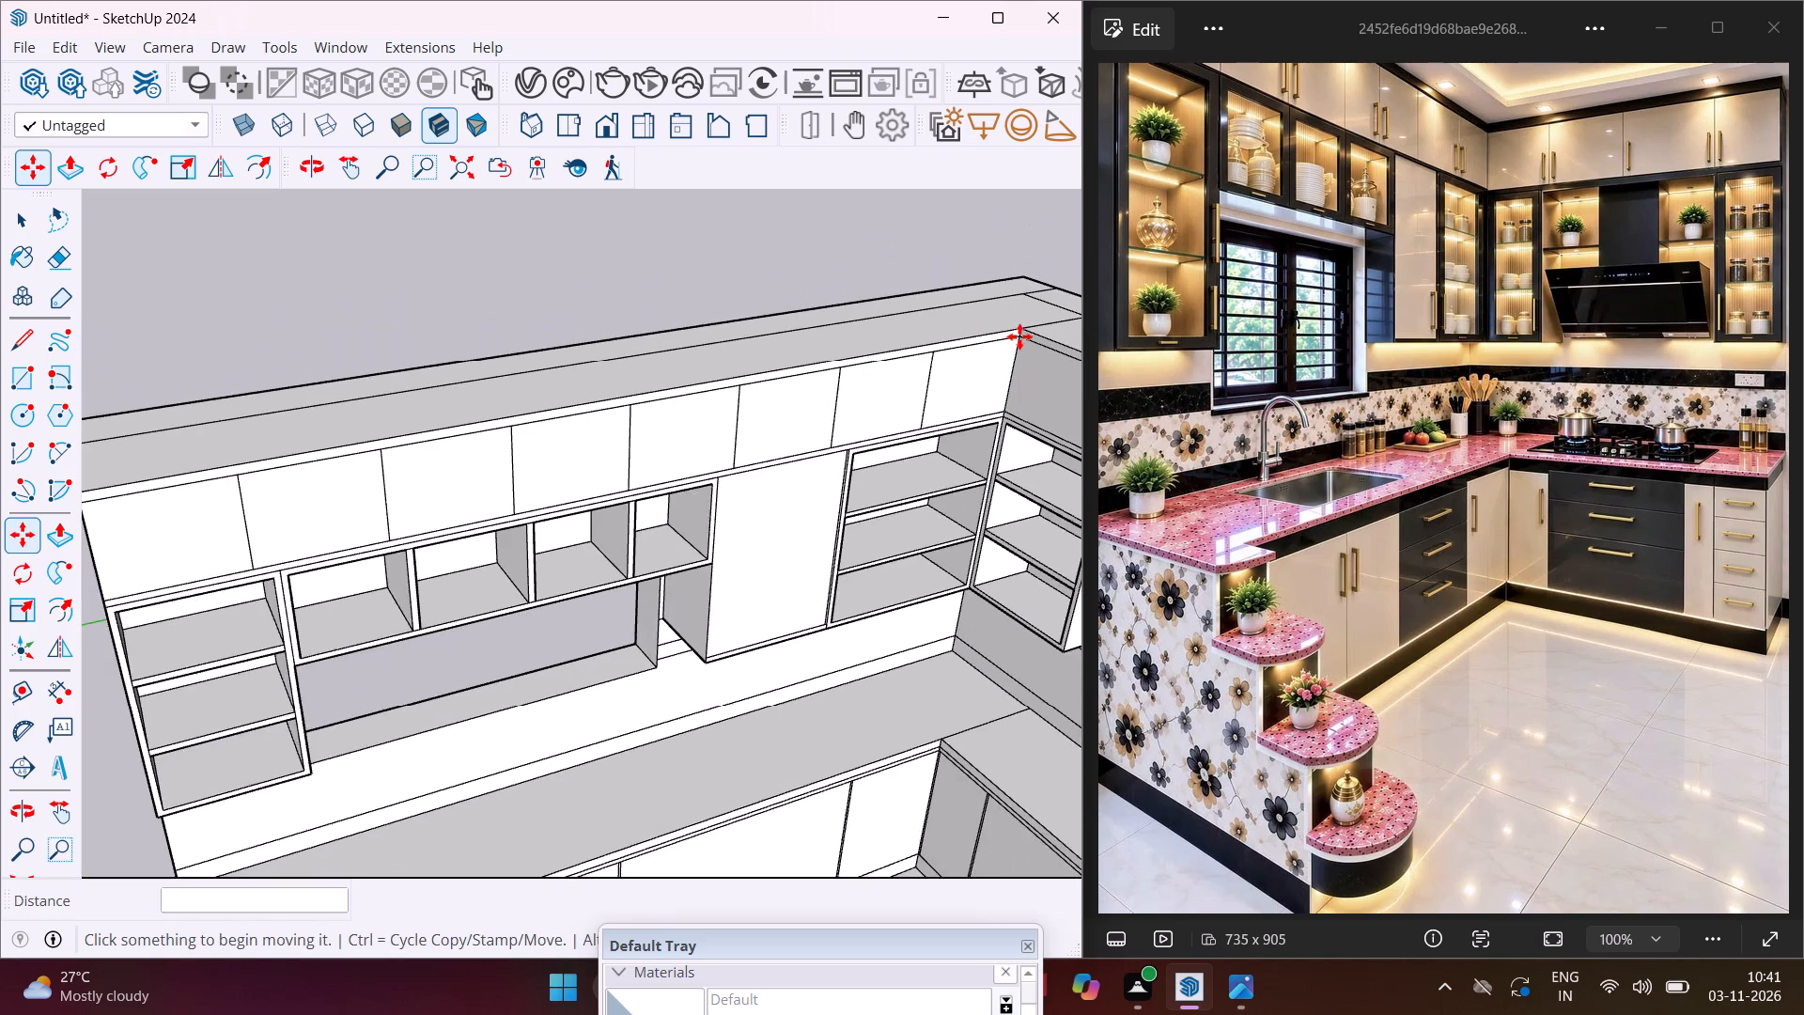
scroll(1019, 336, "down", 2)
middle_click_drag(977, 342, 1088, 321)
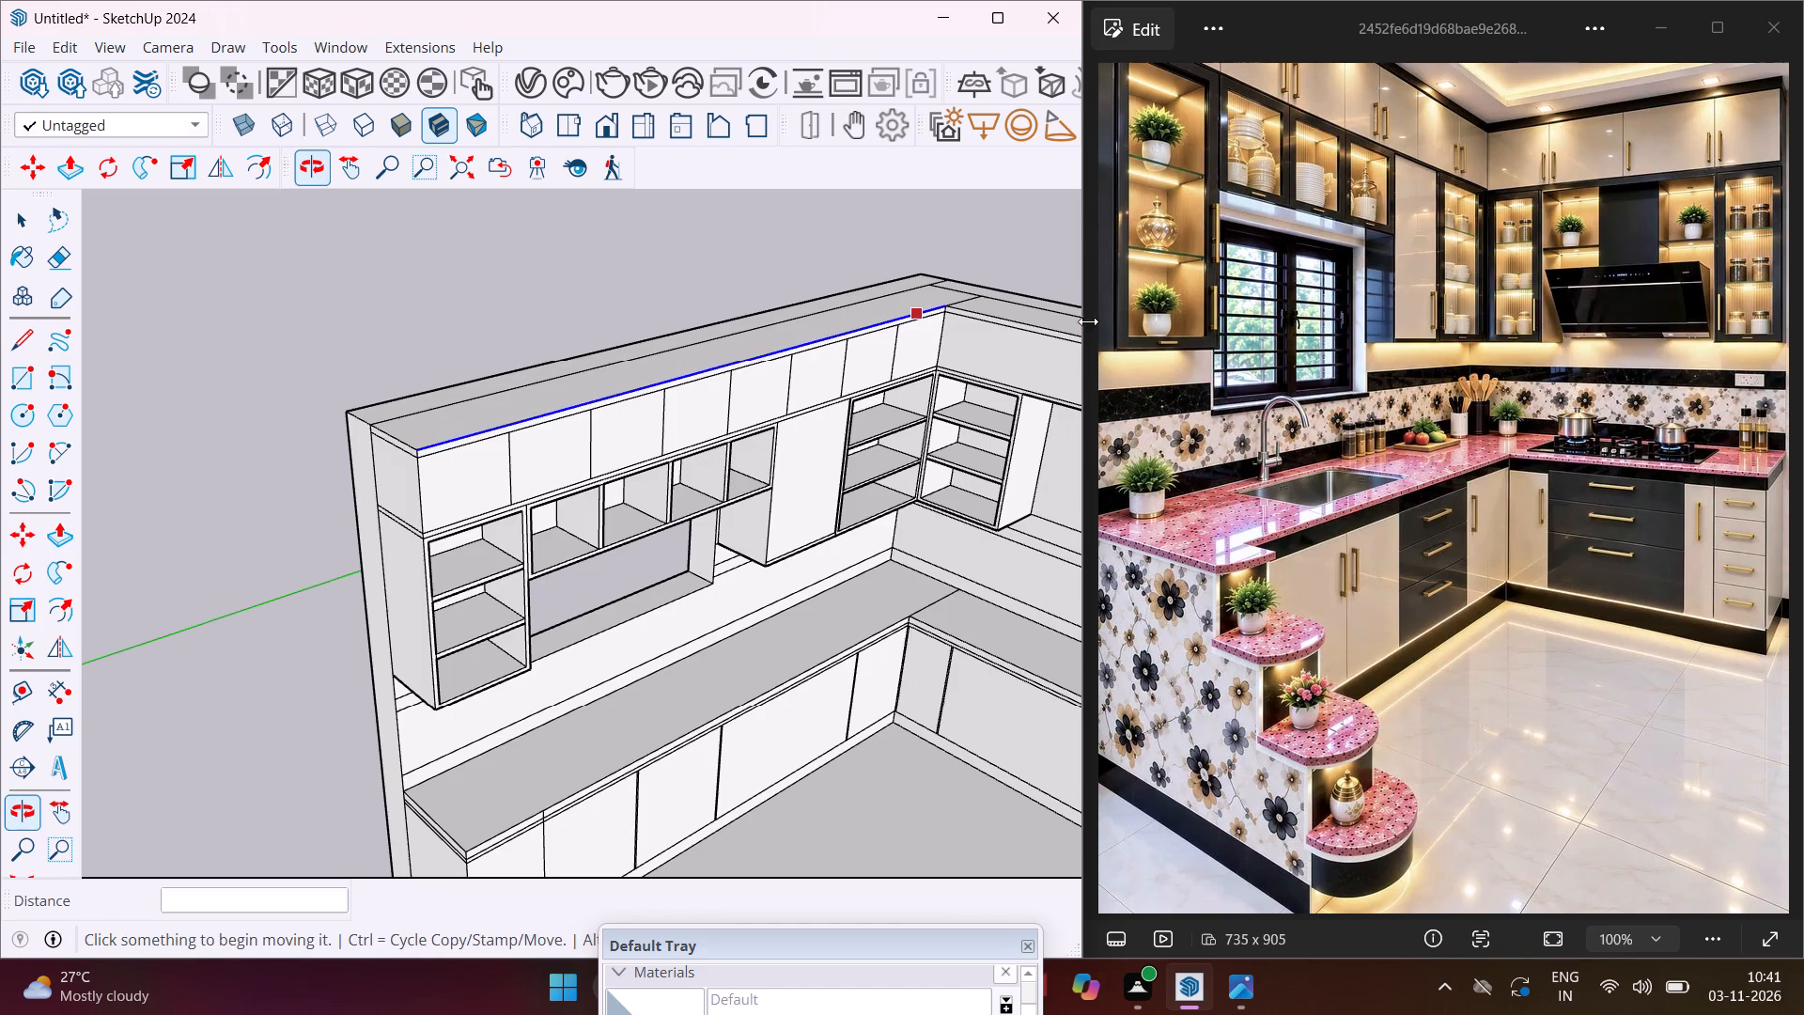
Undo the eight-panel division of the window wall's upper band.
scroll(680, 393, "down", 4)
scroll(578, 427, "down", 3)
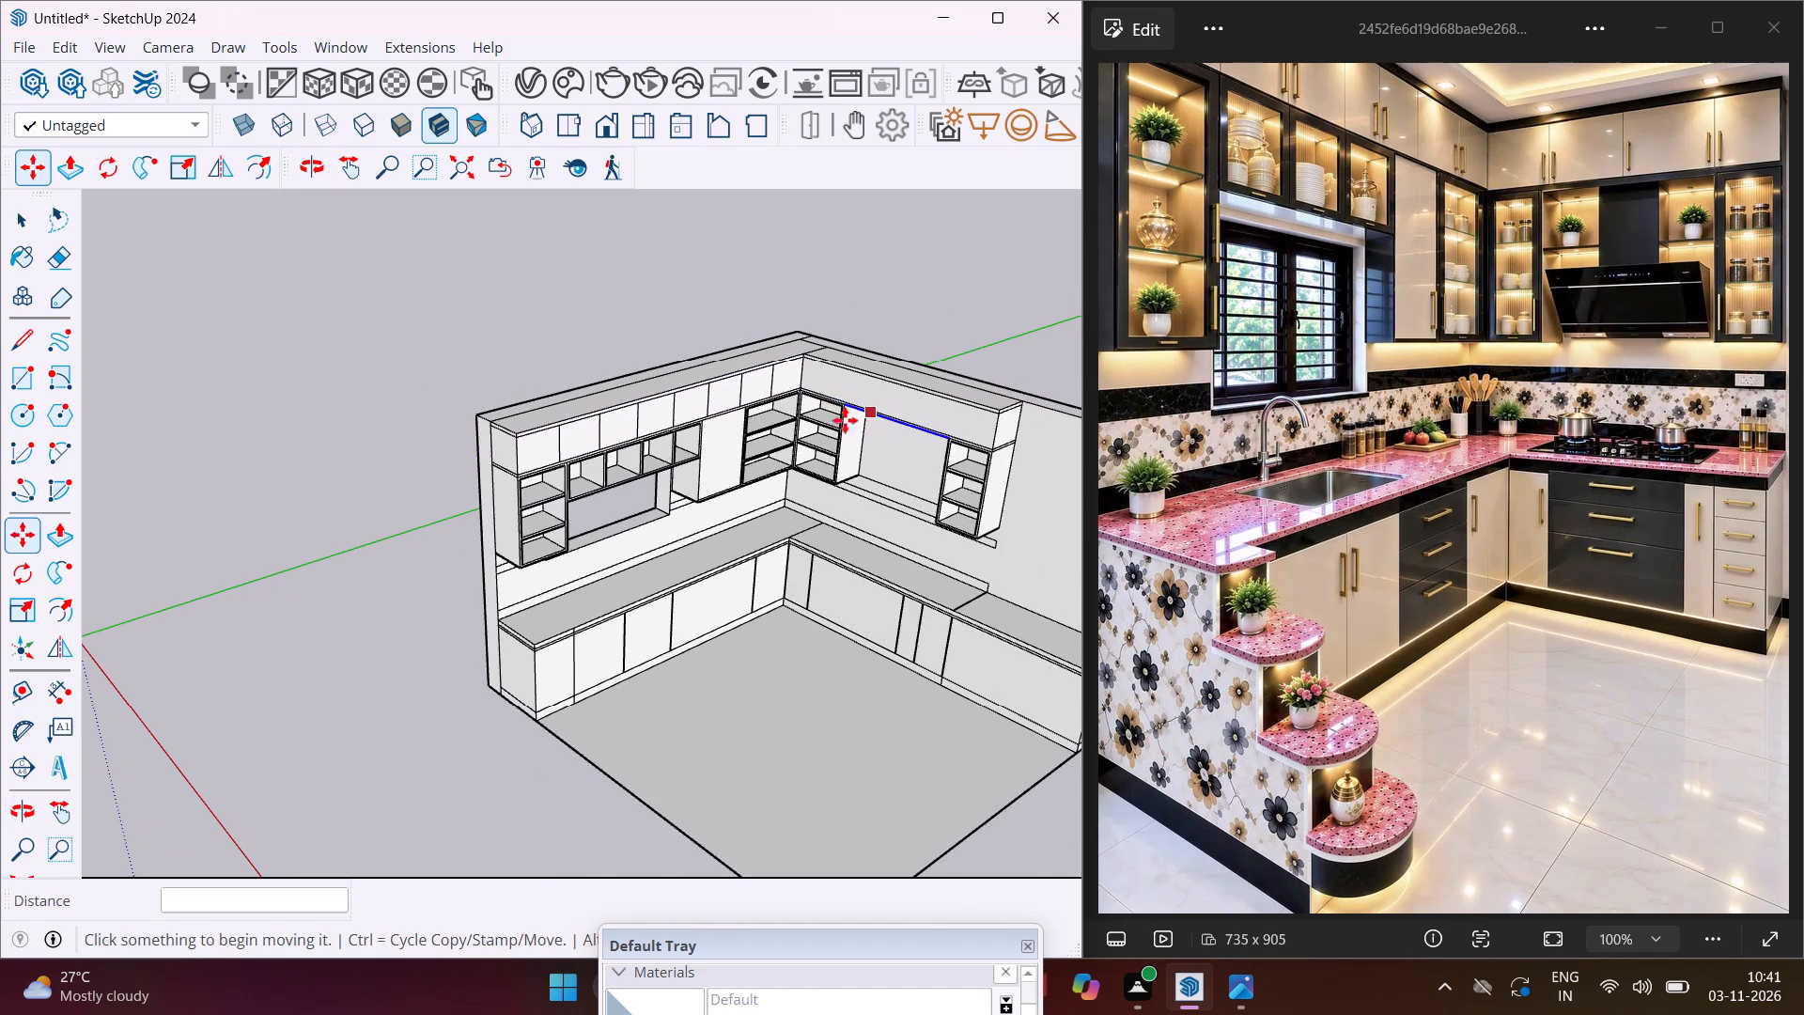
key("ctrl+z")
key("Escape")
key("space")
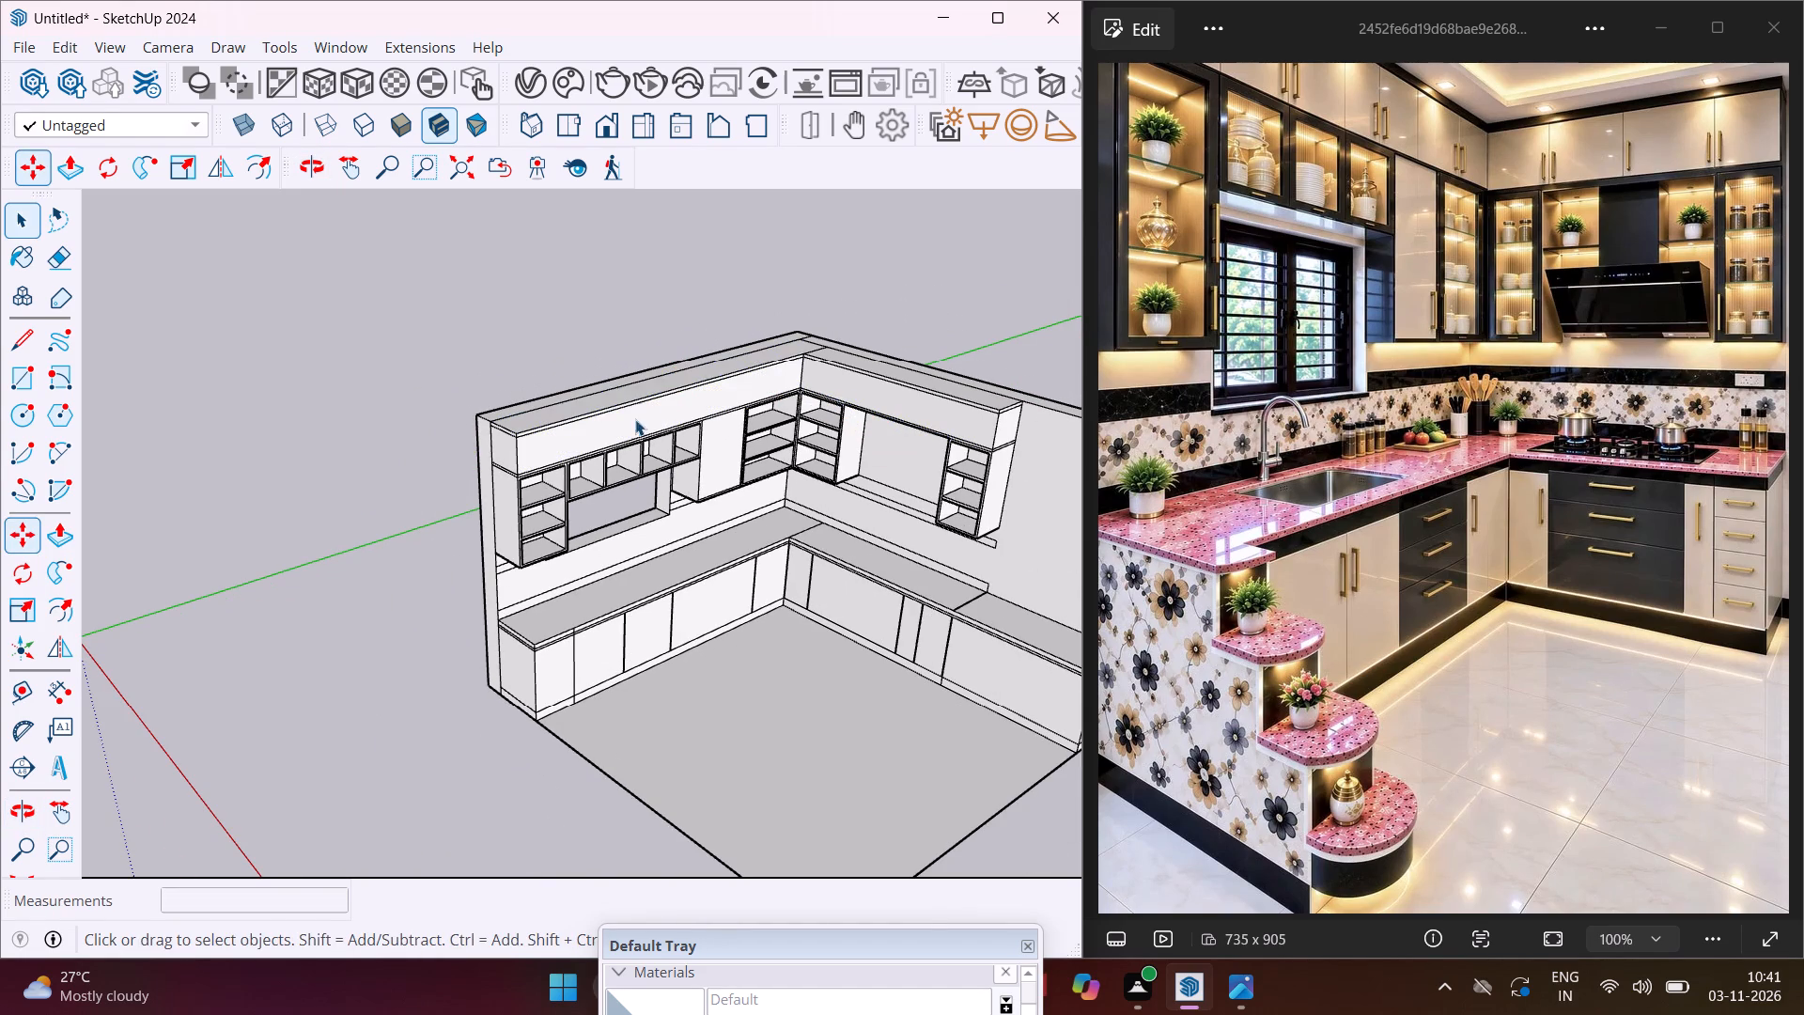
Copy the vertical end edge of the window wall's upper band 12' 11" to the room corner and divide the span into 6 equal door panels.
scroll(550, 443, "up", 13)
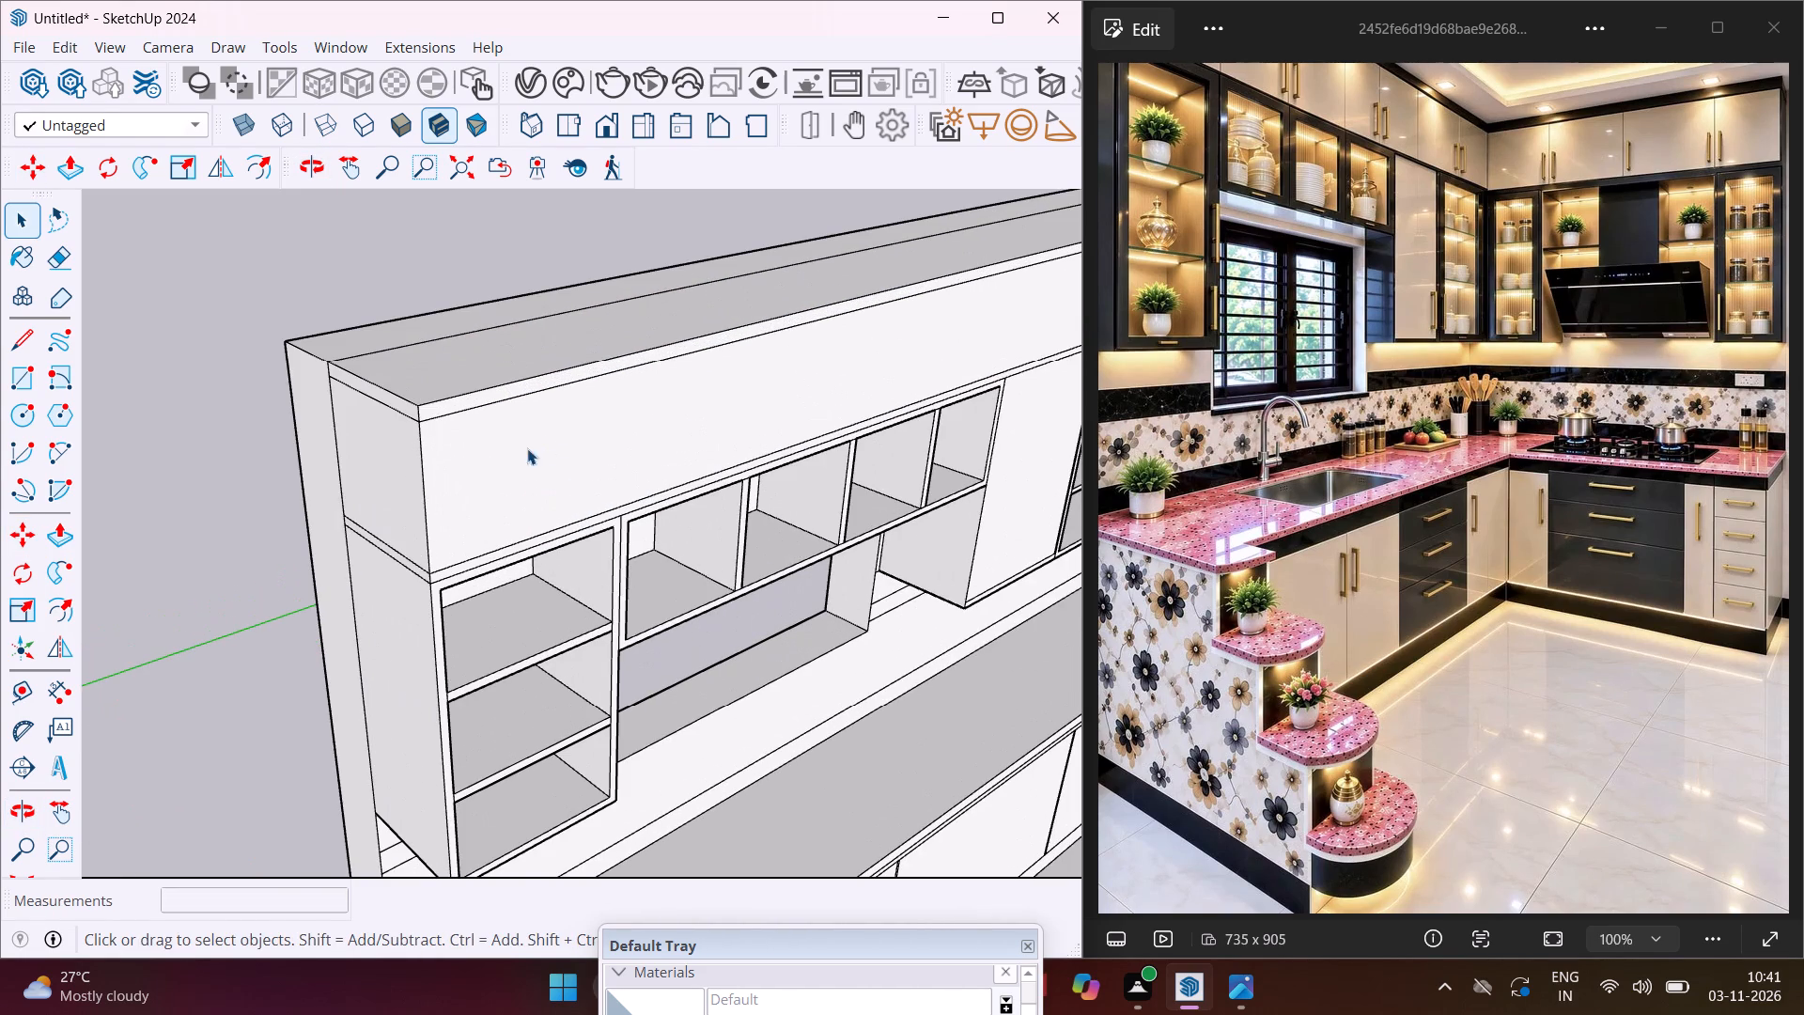
left_click(423, 466)
key("m")
scroll(418, 449, "up", 2)
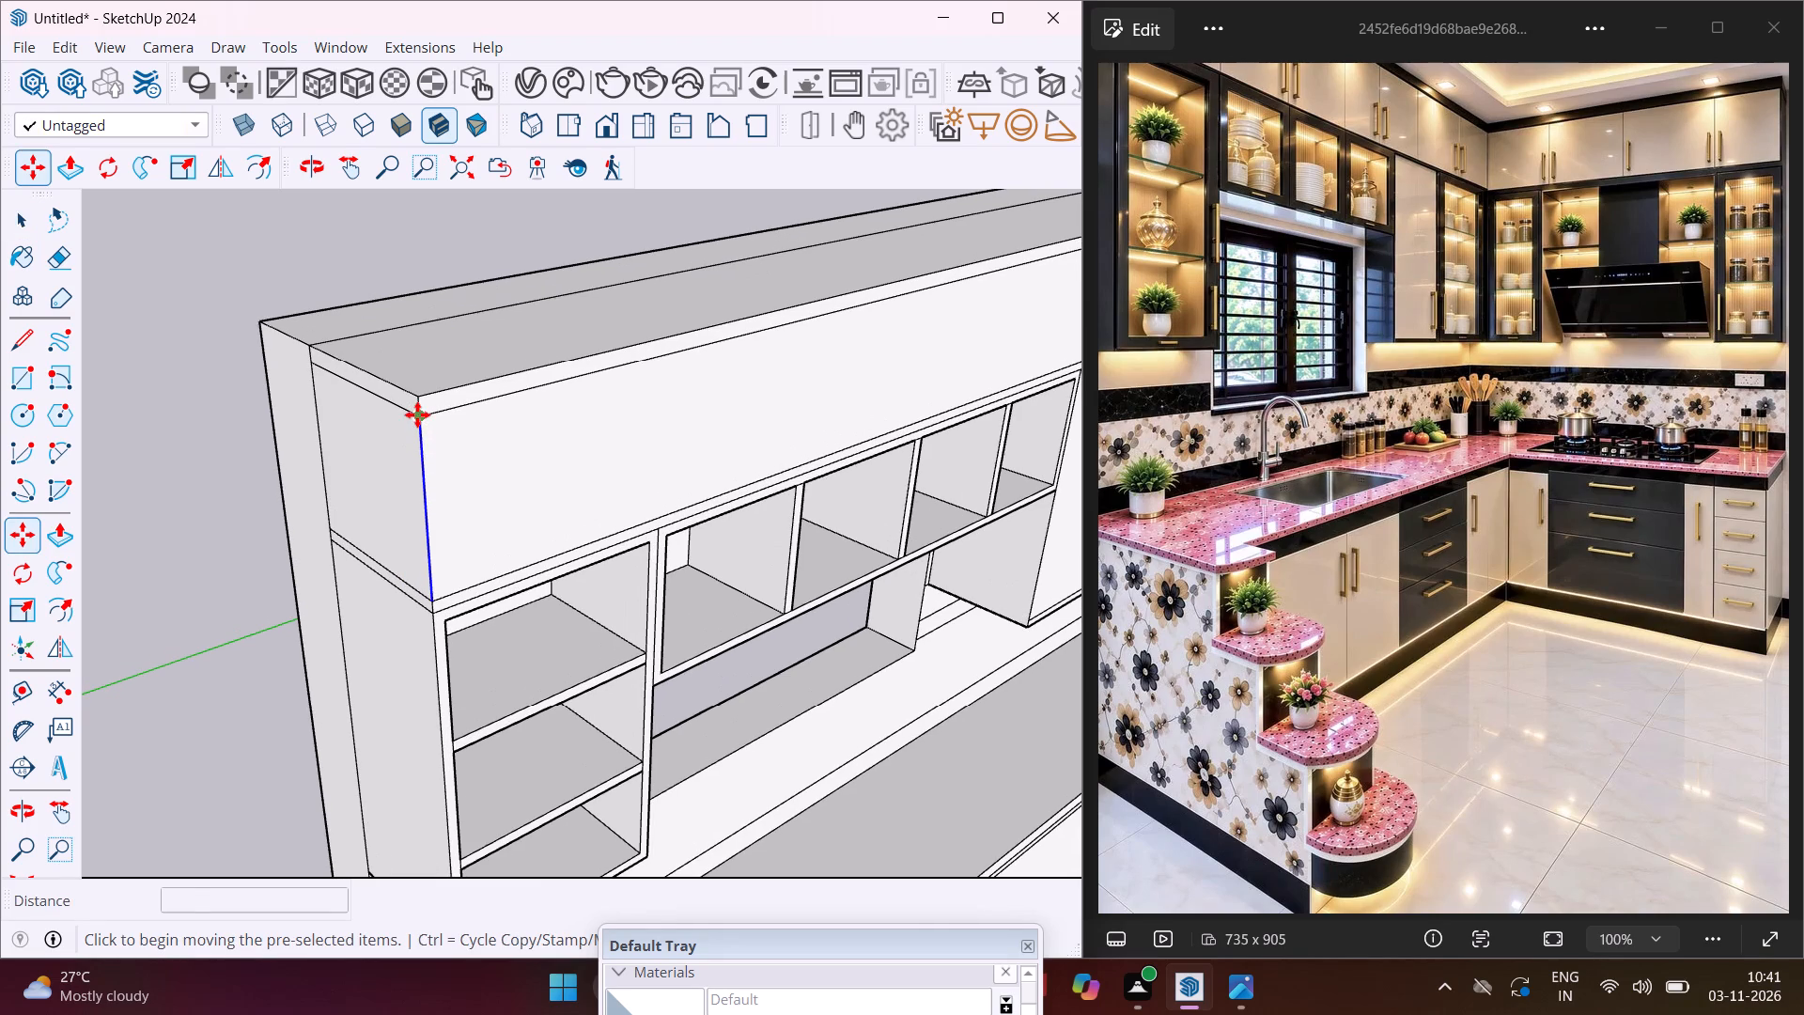
left_click(417, 414)
scroll(336, 418, "down", 5)
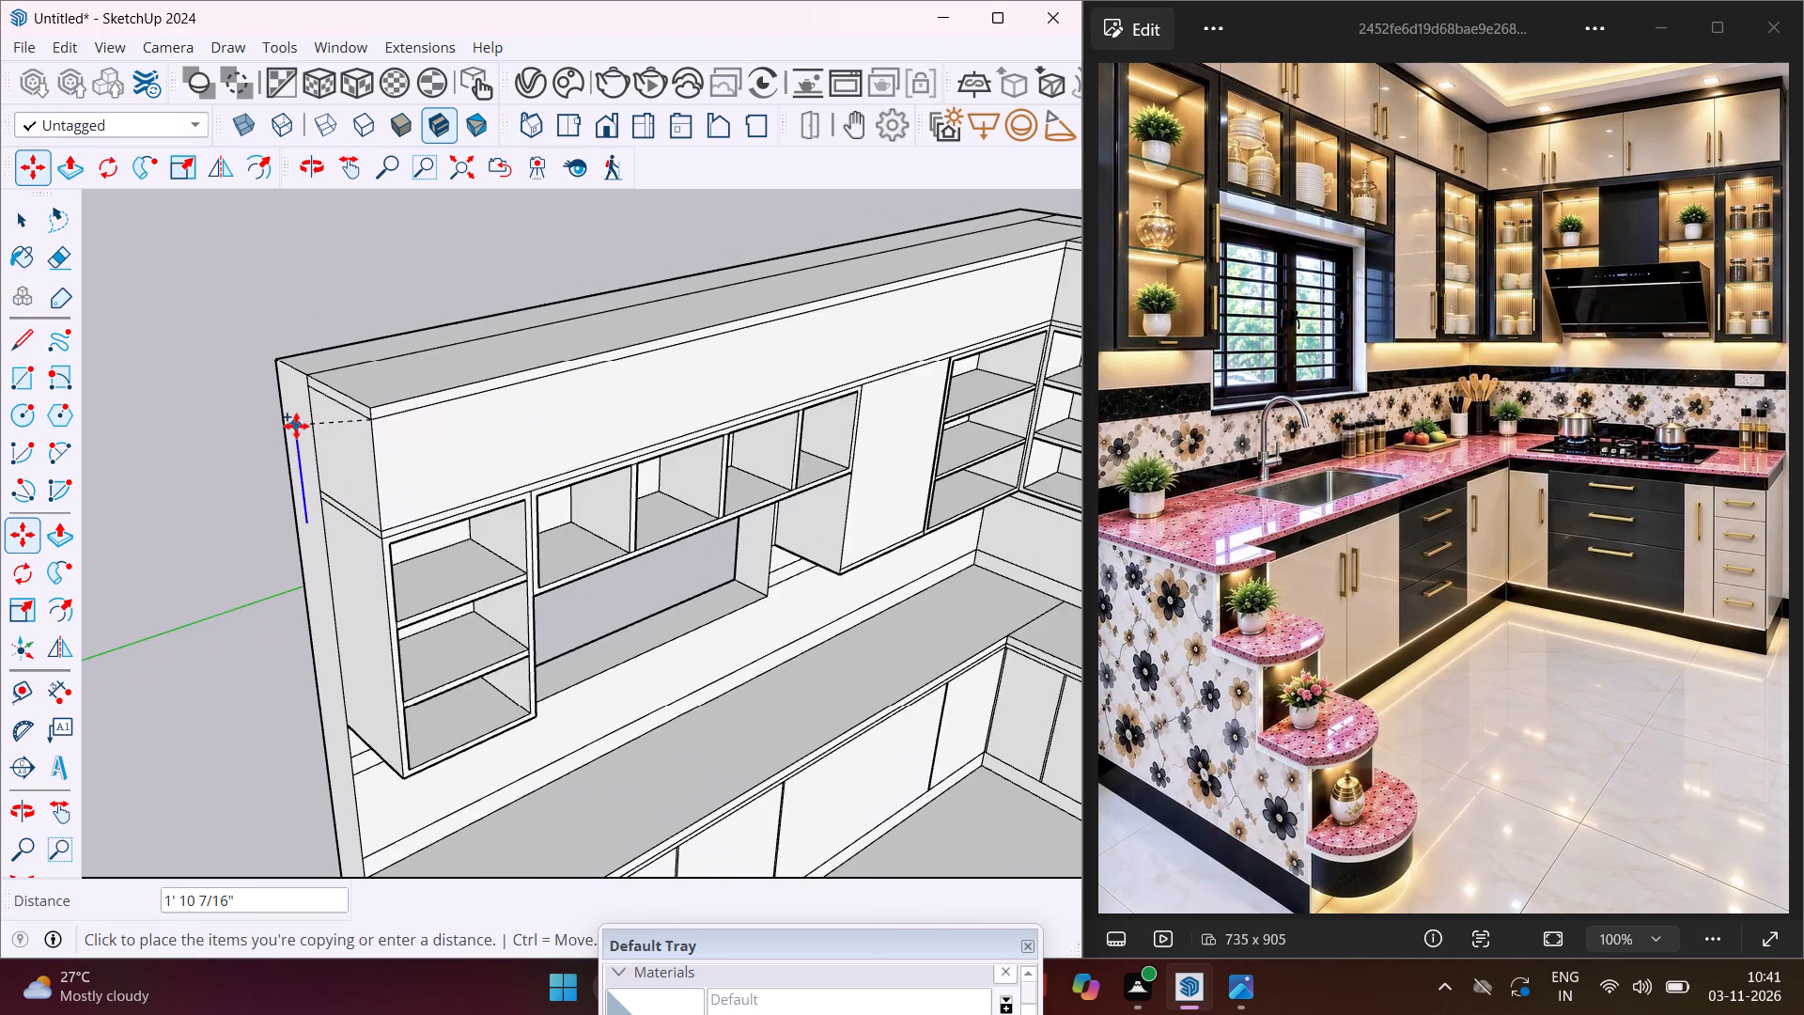
scroll(296, 426, "down", 3)
scroll(884, 289, "up", 2)
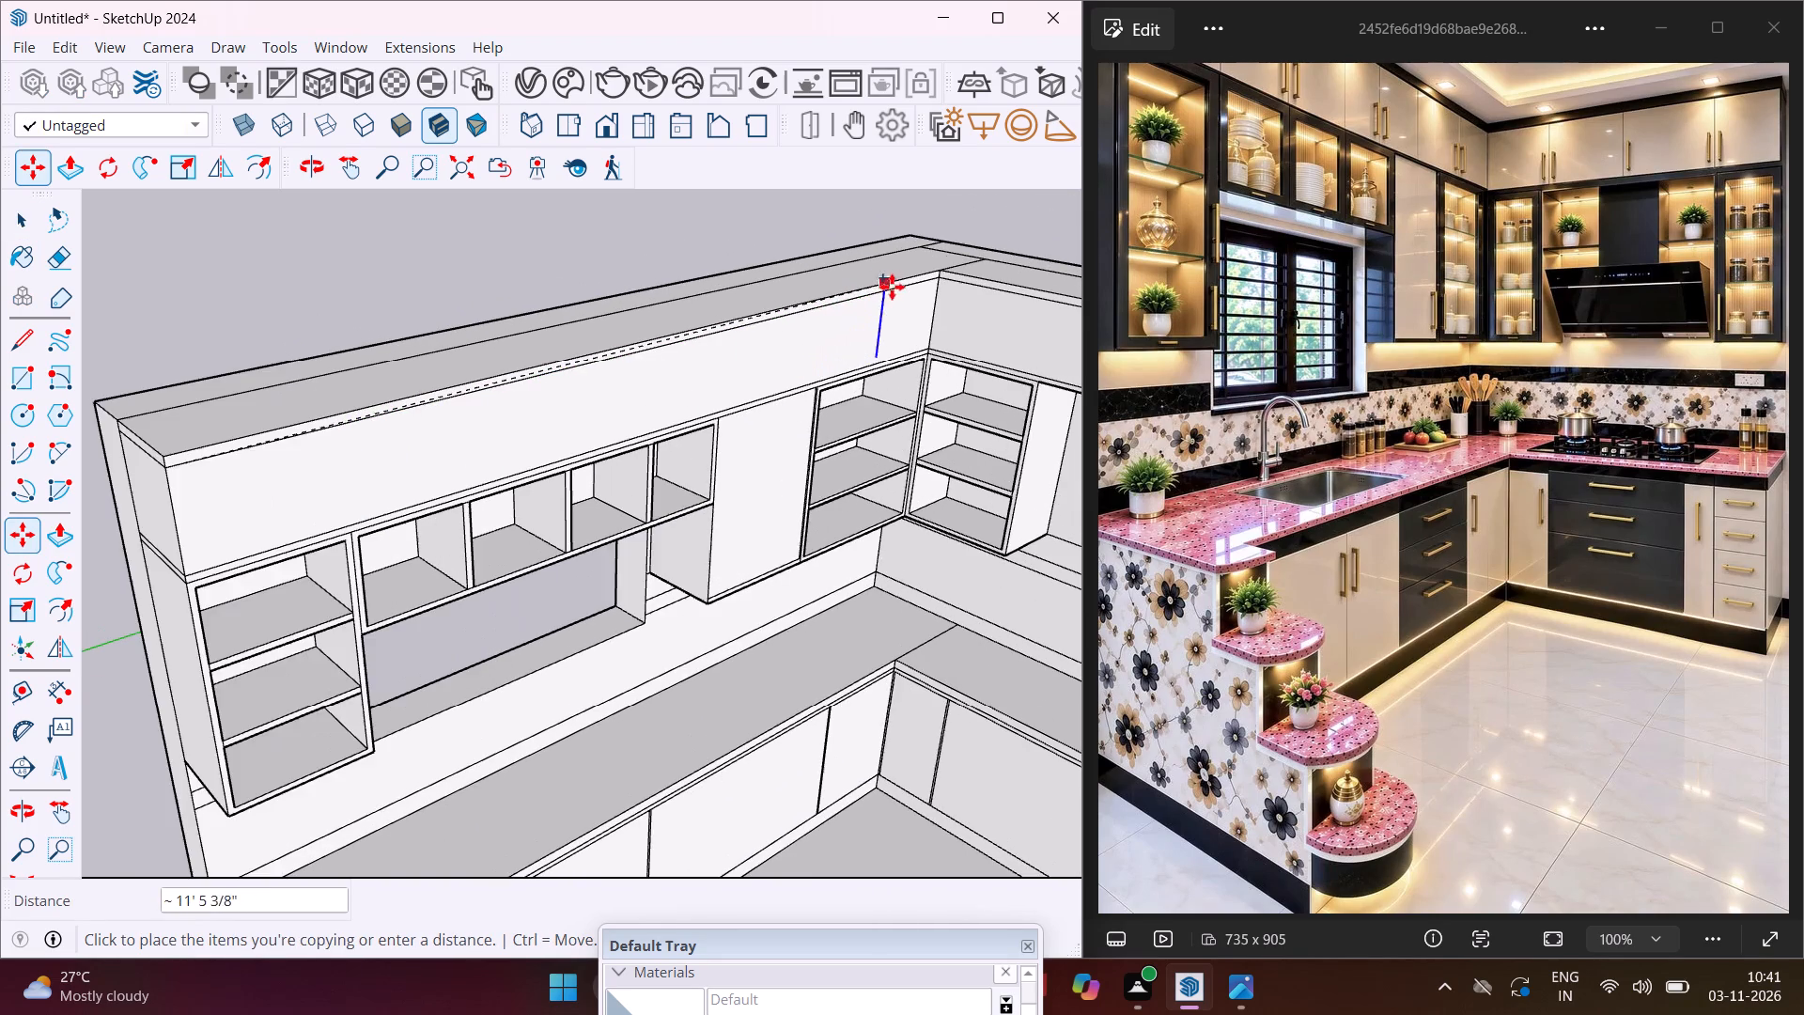
scroll(938, 274, "up", 4)
left_click(940, 281)
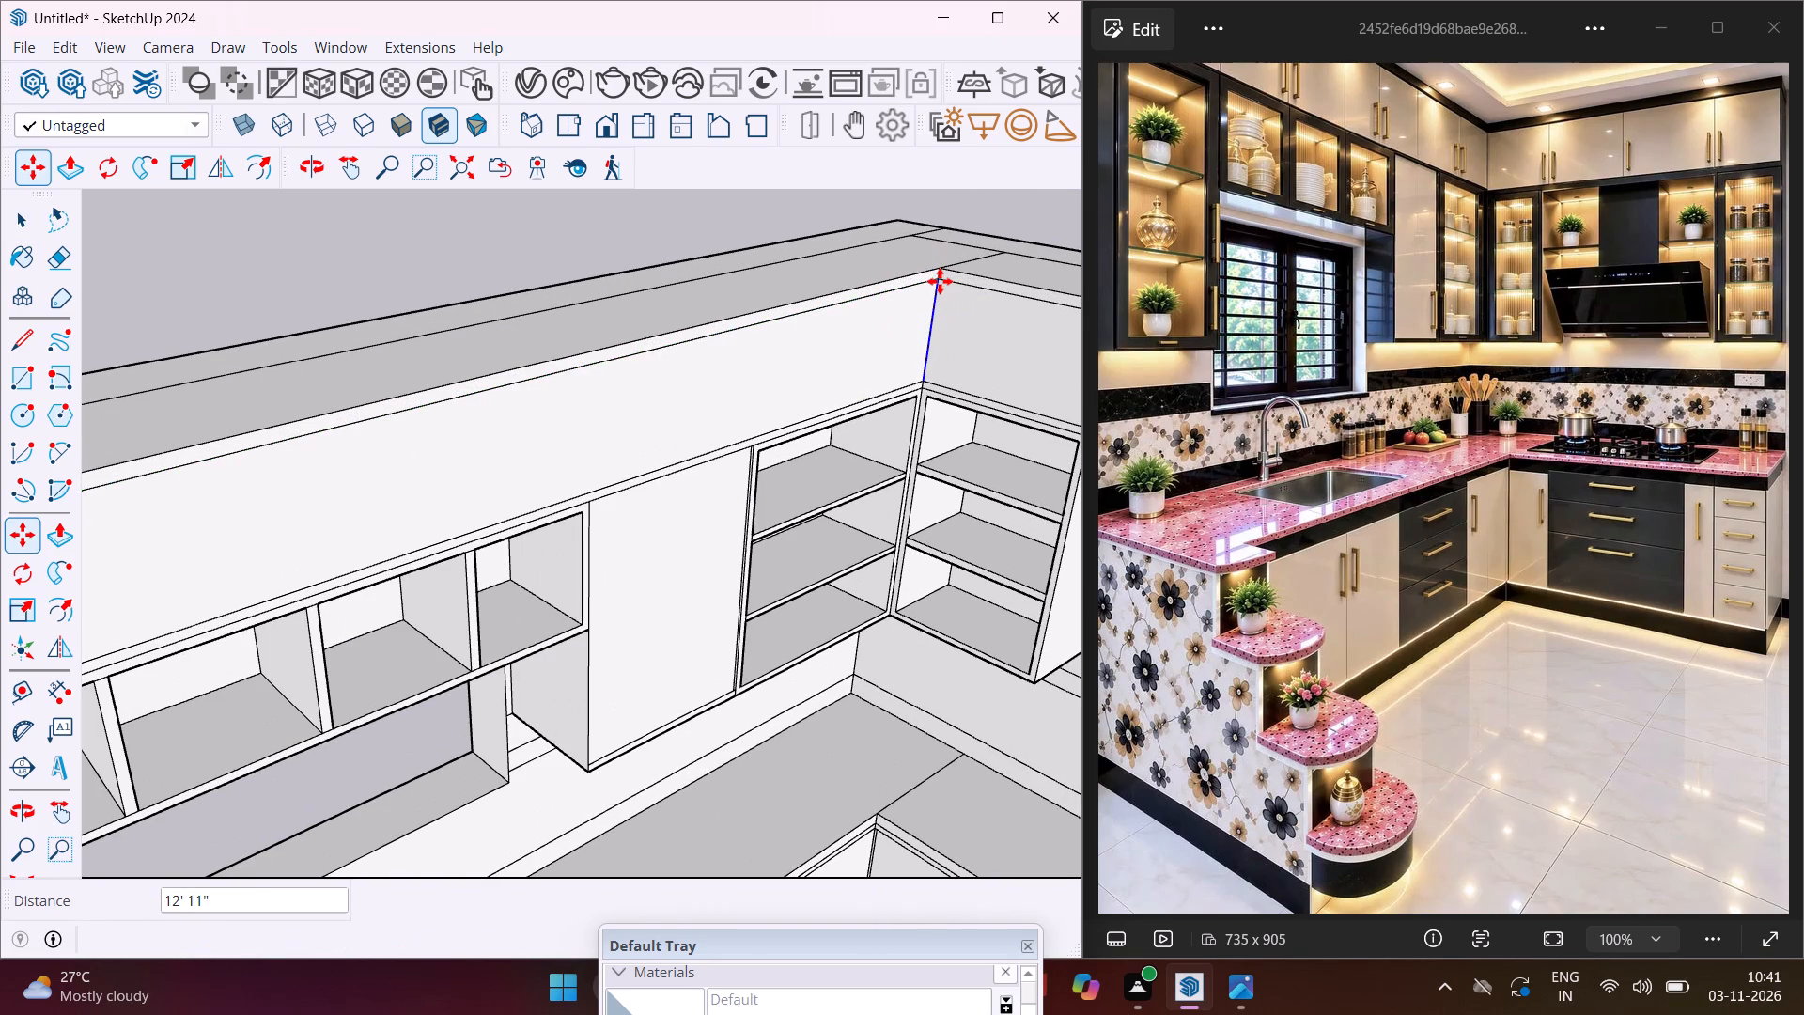
type("/6")
key("Return")
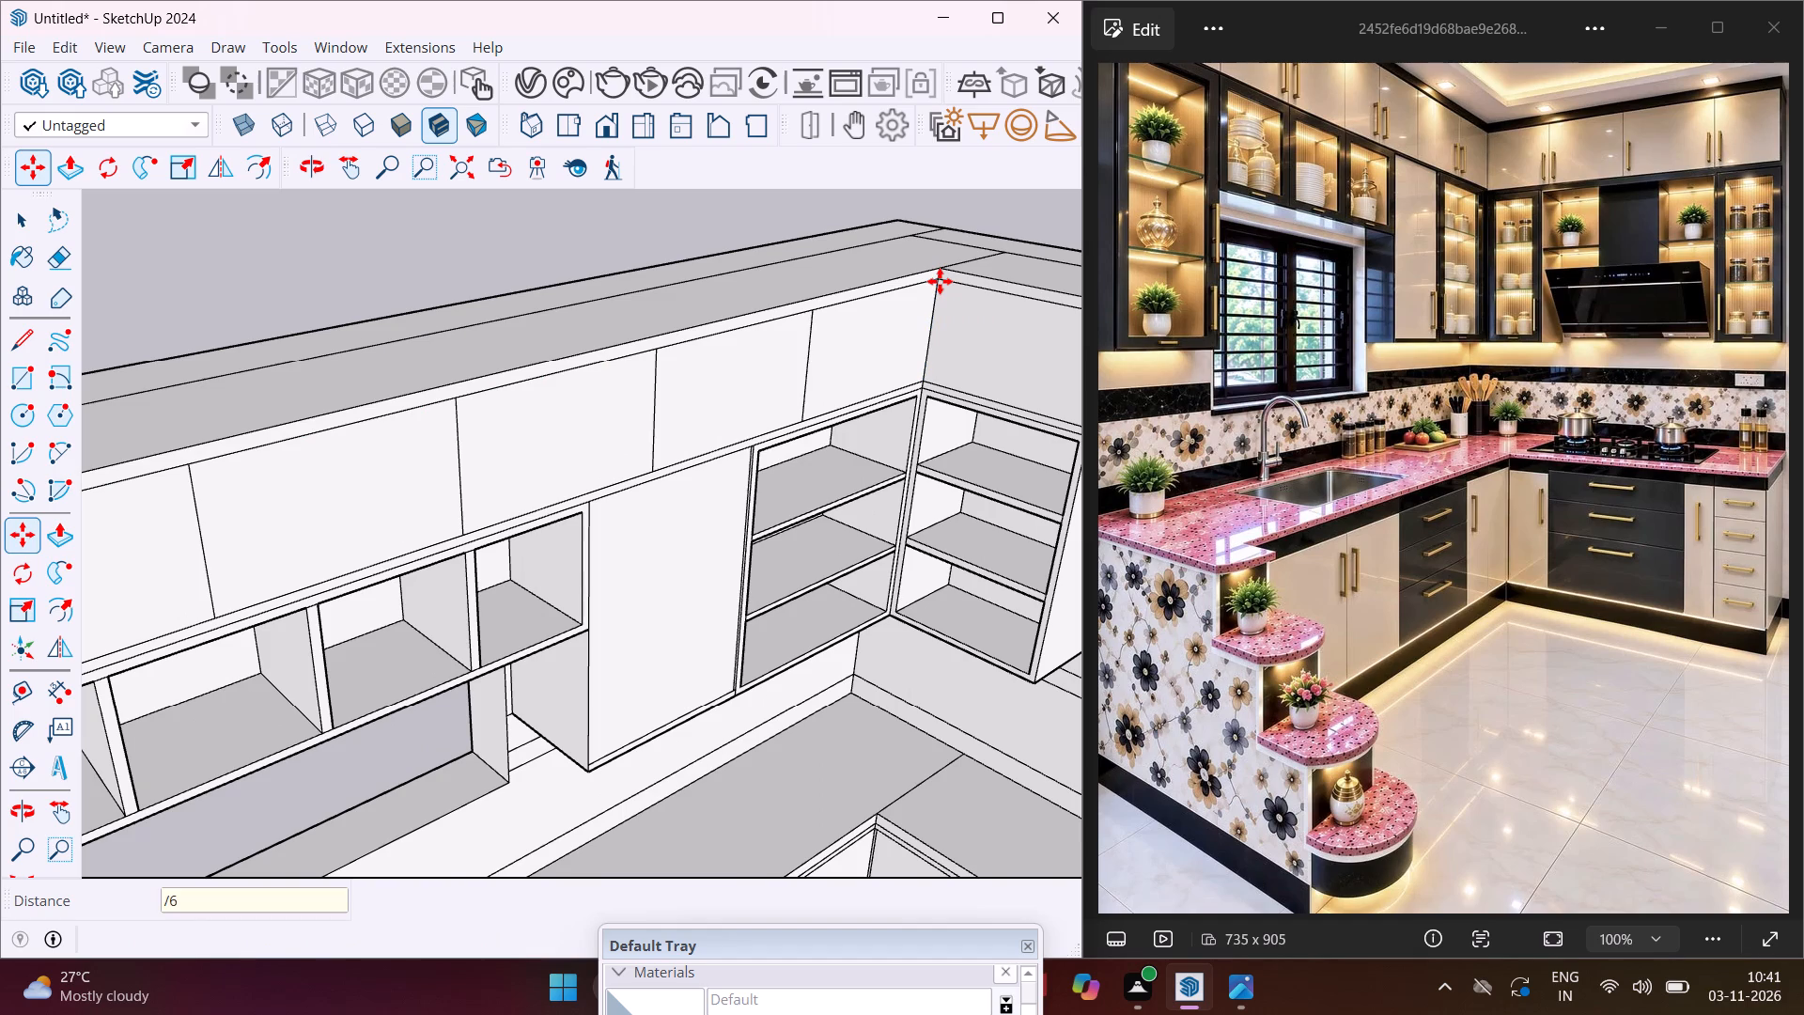
Copy the hood wall upper band's vertical corner edge about 7' 10 15/16" to its far end and divide the span into 4 equal door panels.
scroll(857, 297, "down", 5)
scroll(630, 347, "down", 4)
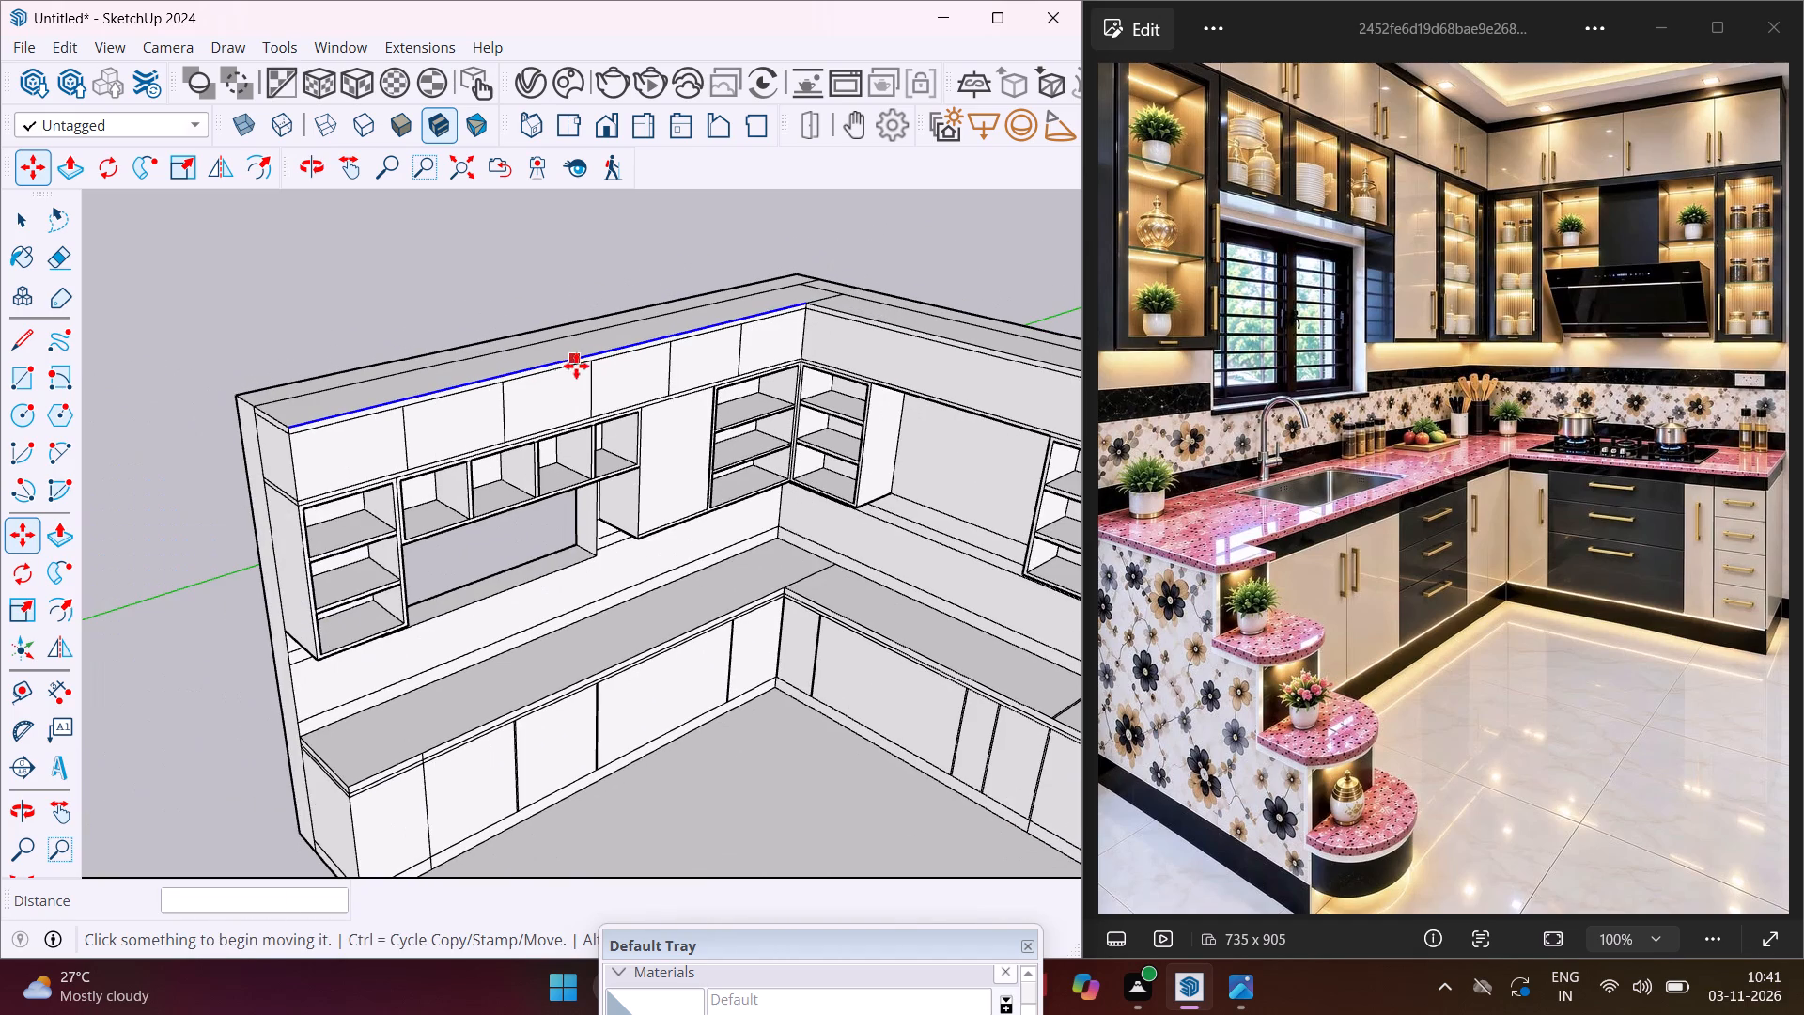
scroll(560, 369, "down", 7)
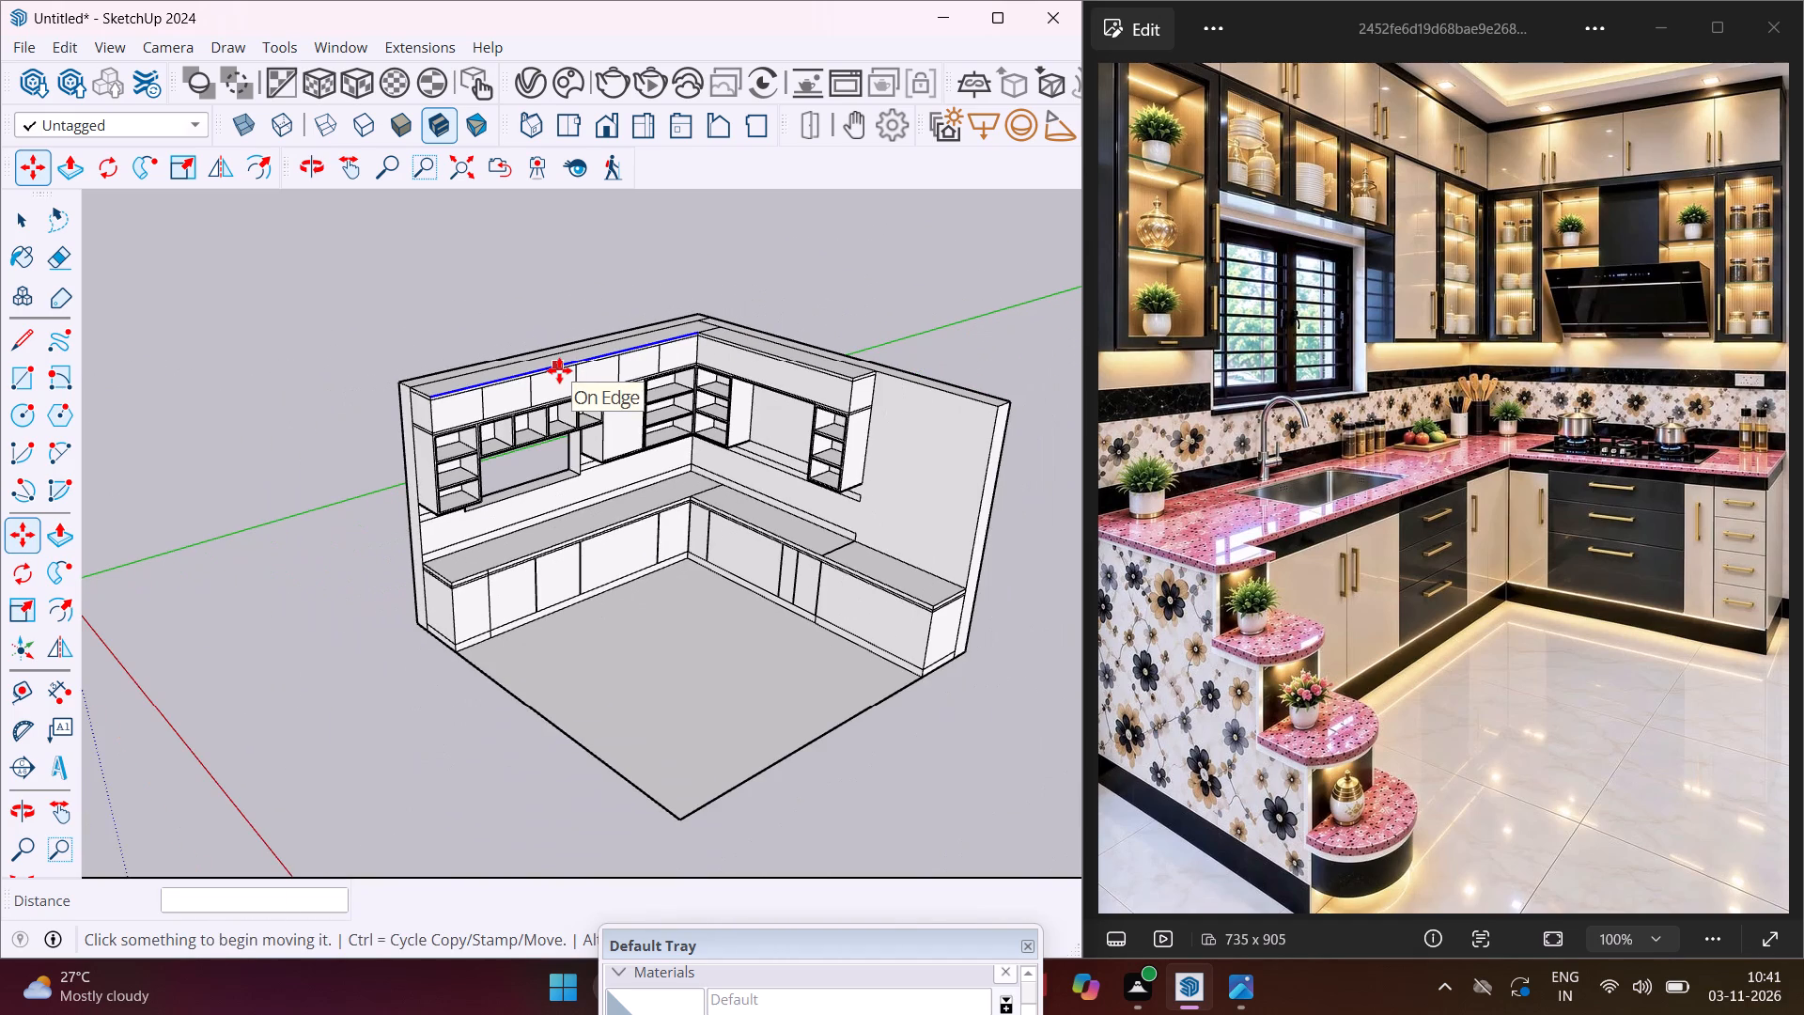
middle_click_drag(559, 370, 910, 344)
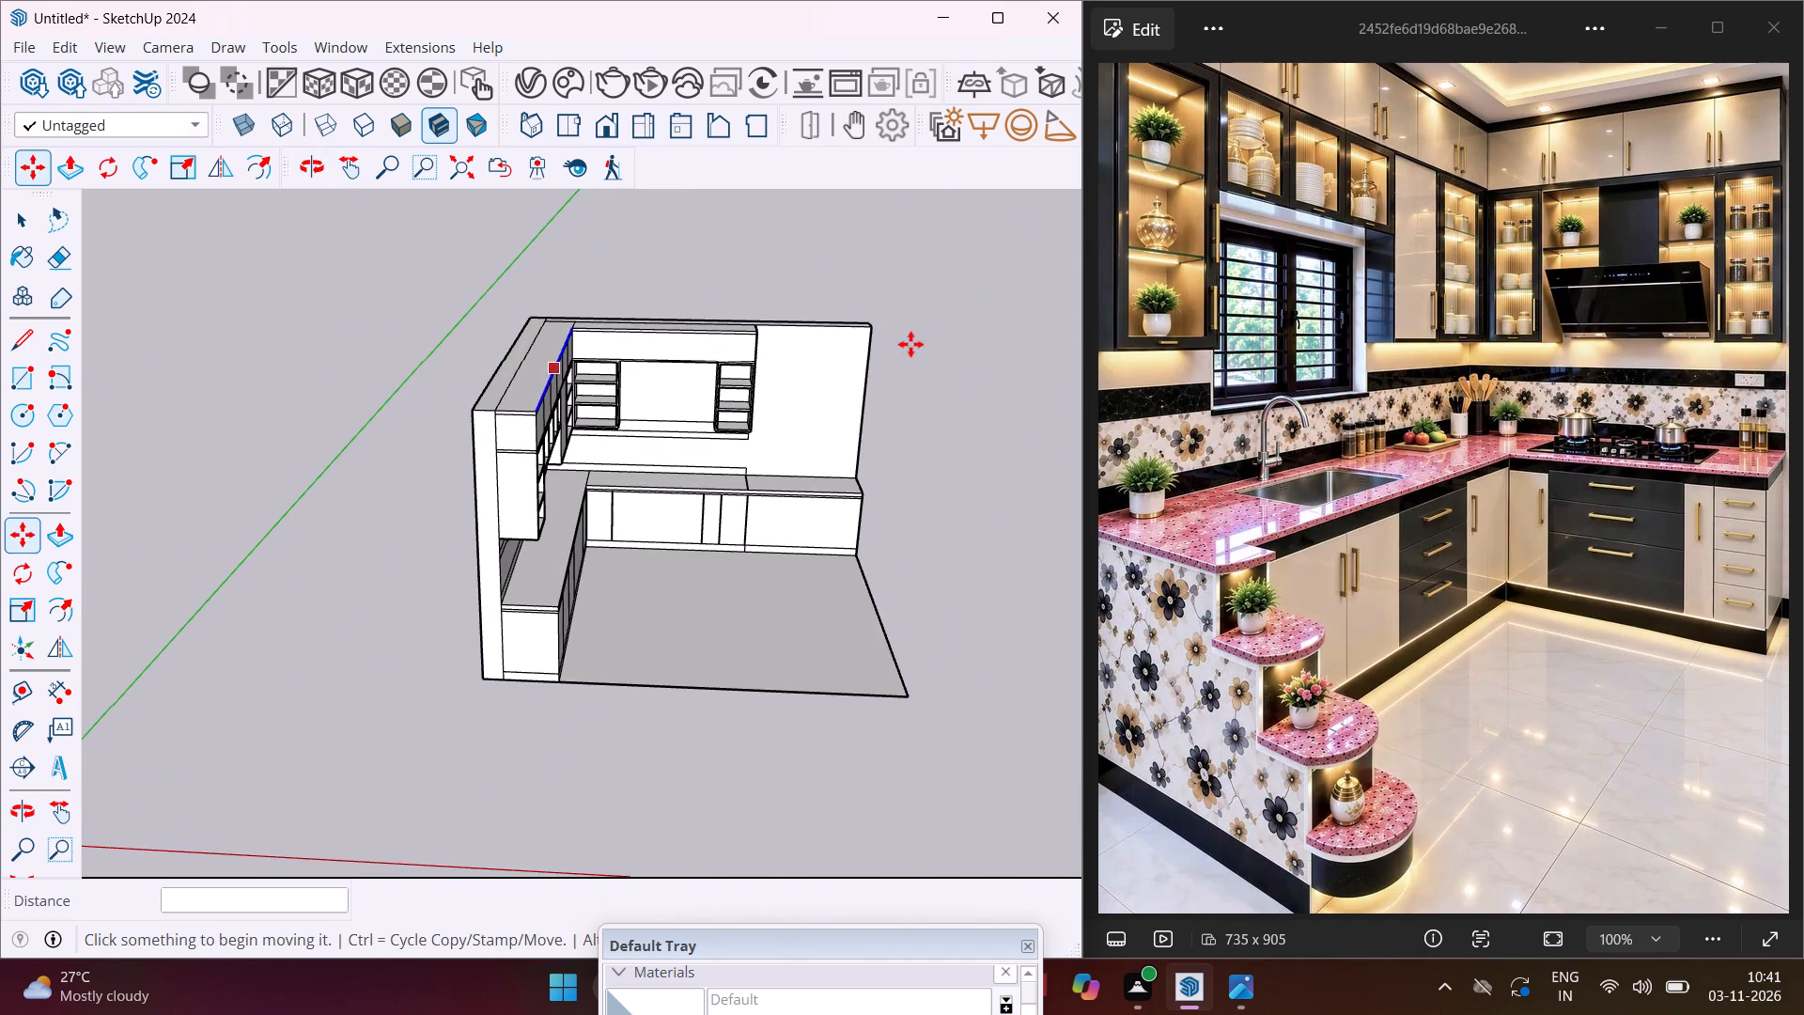
scroll(879, 281, "up", 9)
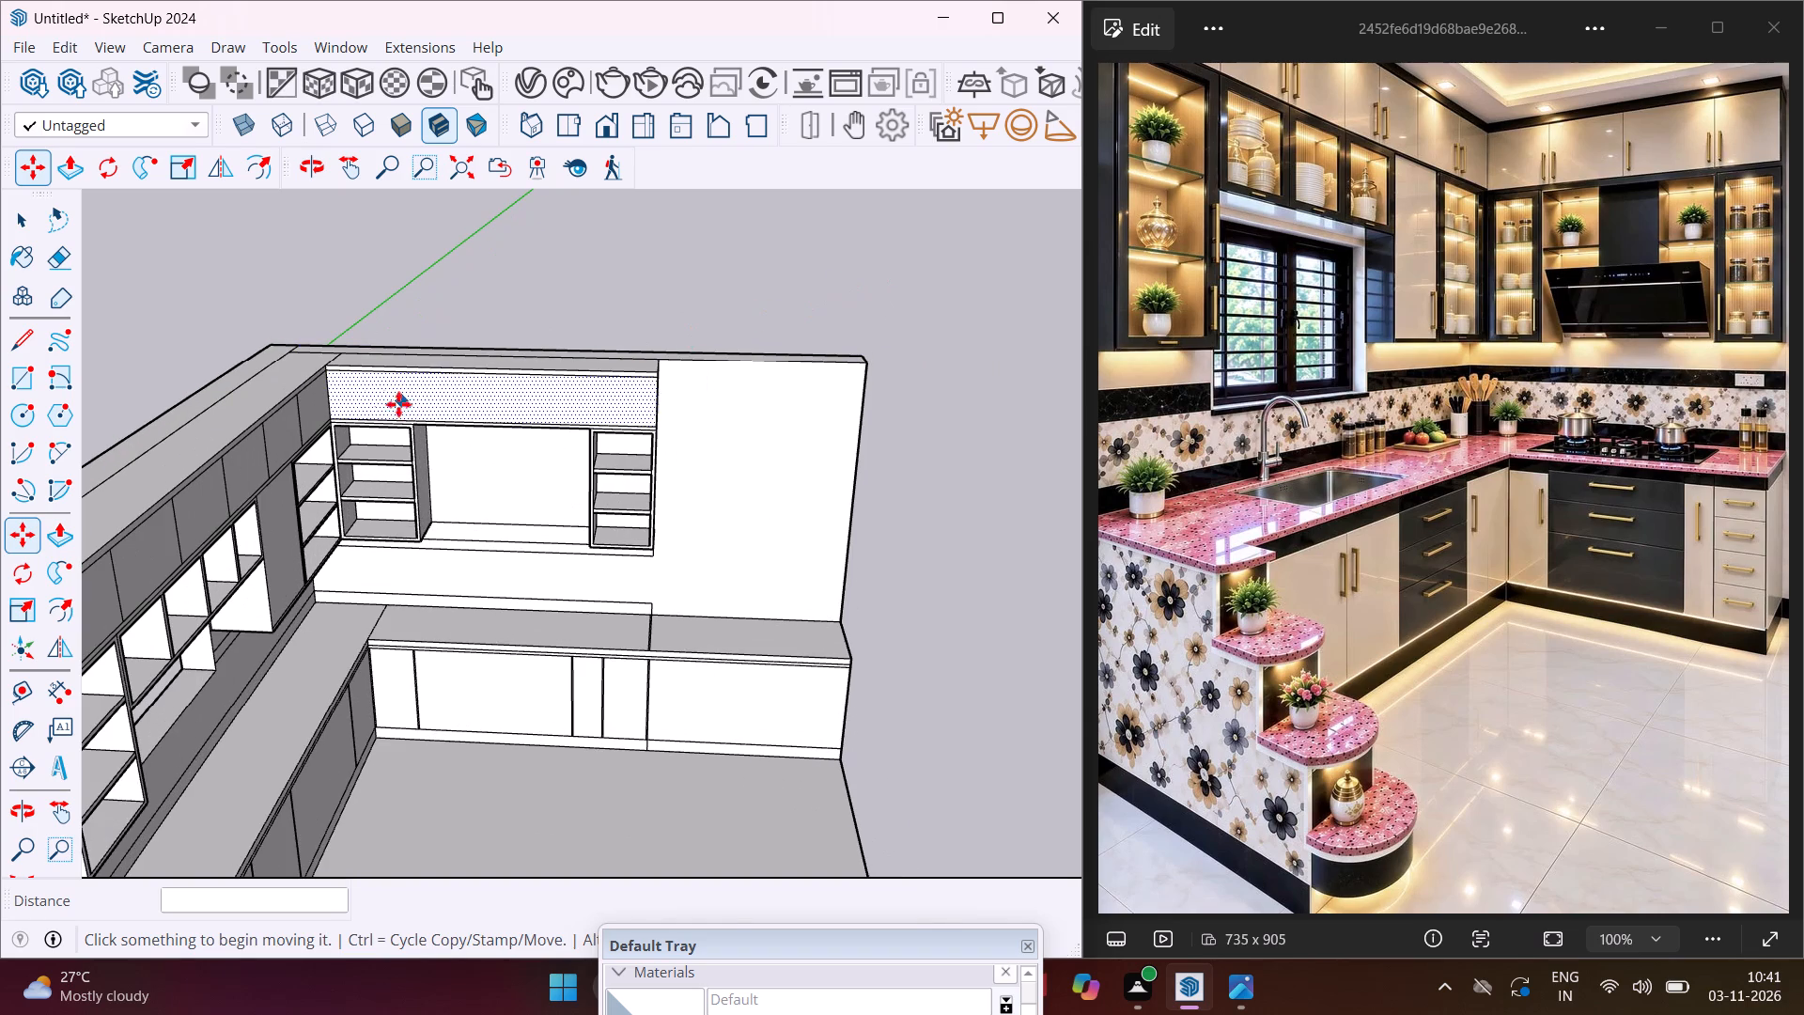
key("Escape")
key("space")
scroll(319, 398, "up", 7)
left_click(331, 381)
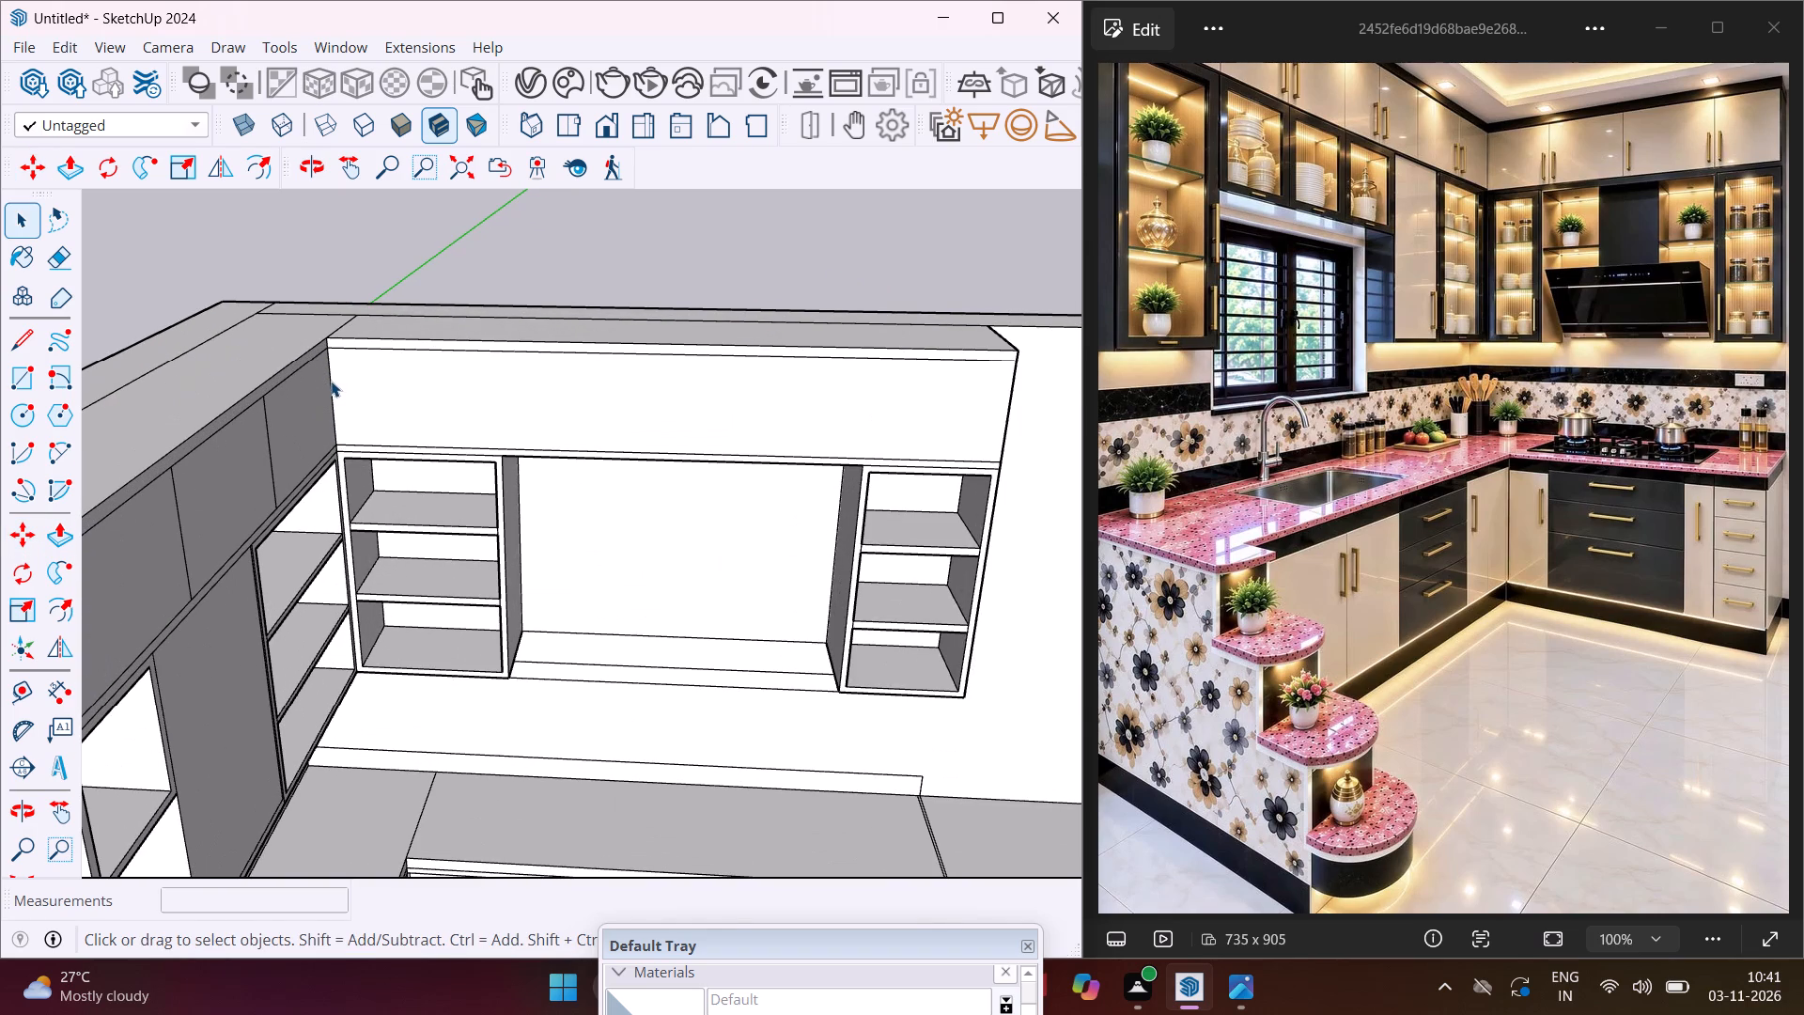
key("m")
scroll(331, 381, "up", 2)
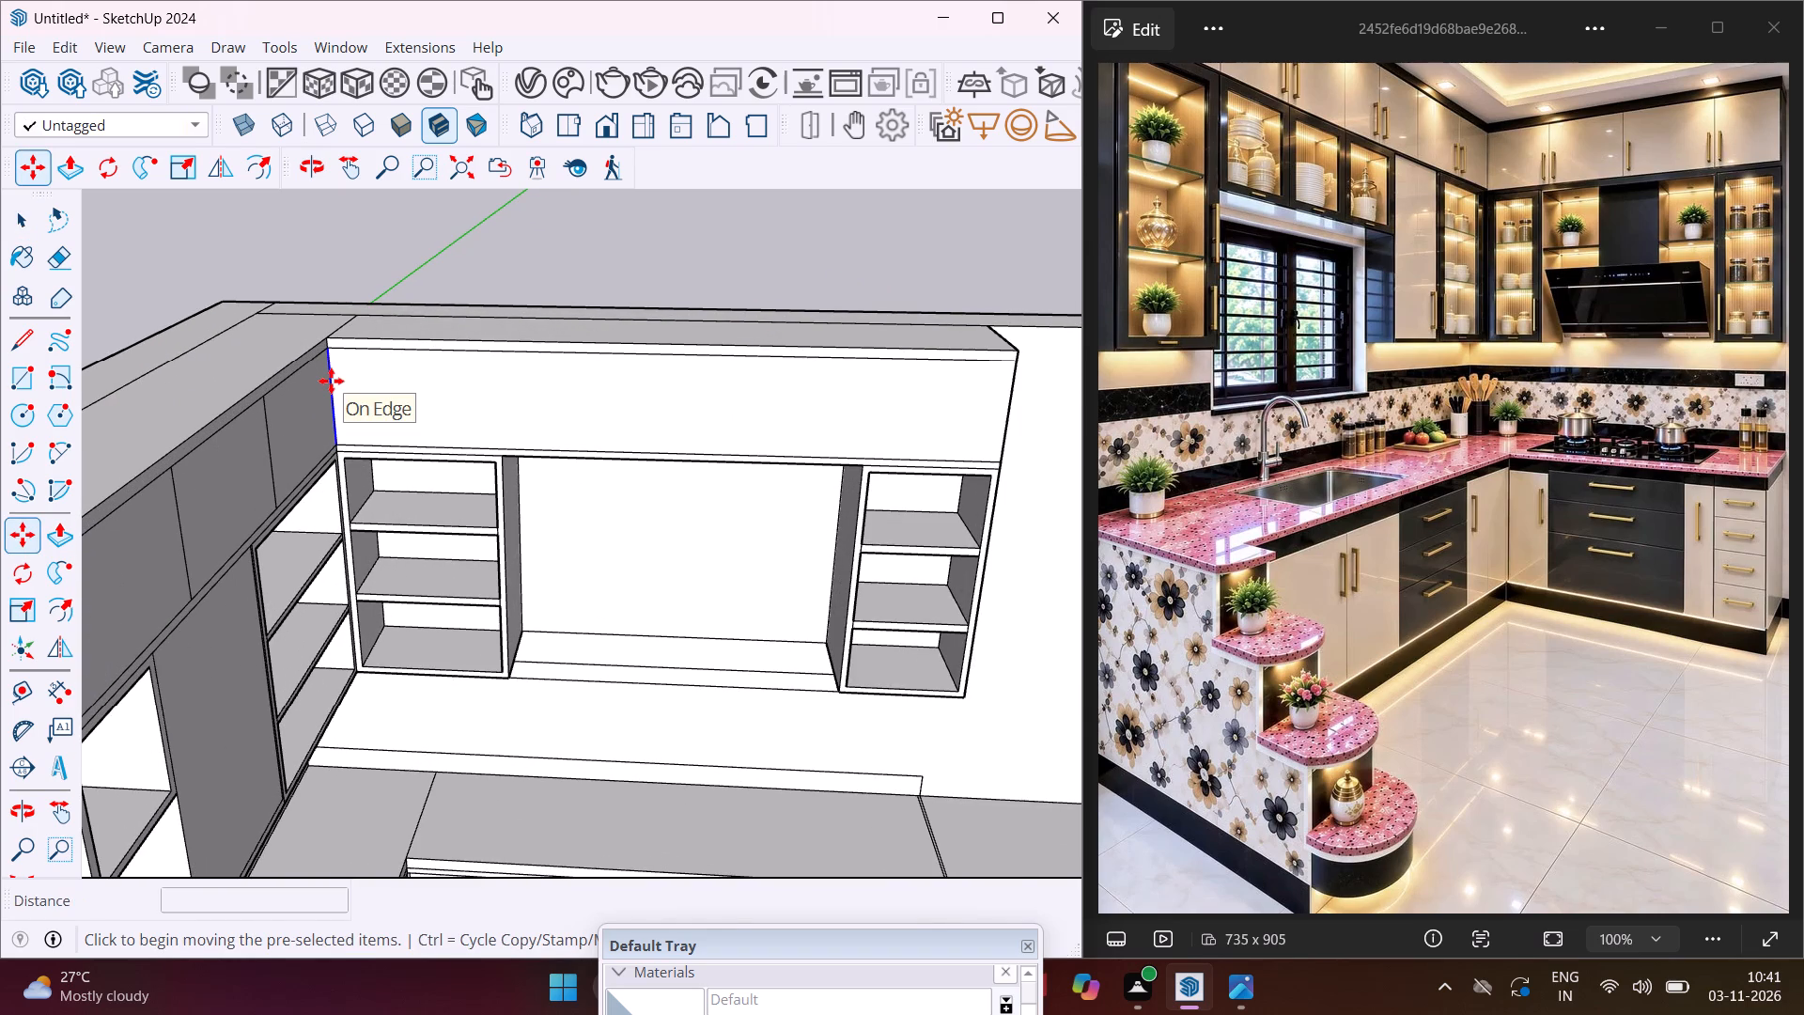
scroll(331, 381, "up", 2)
left_click(325, 335)
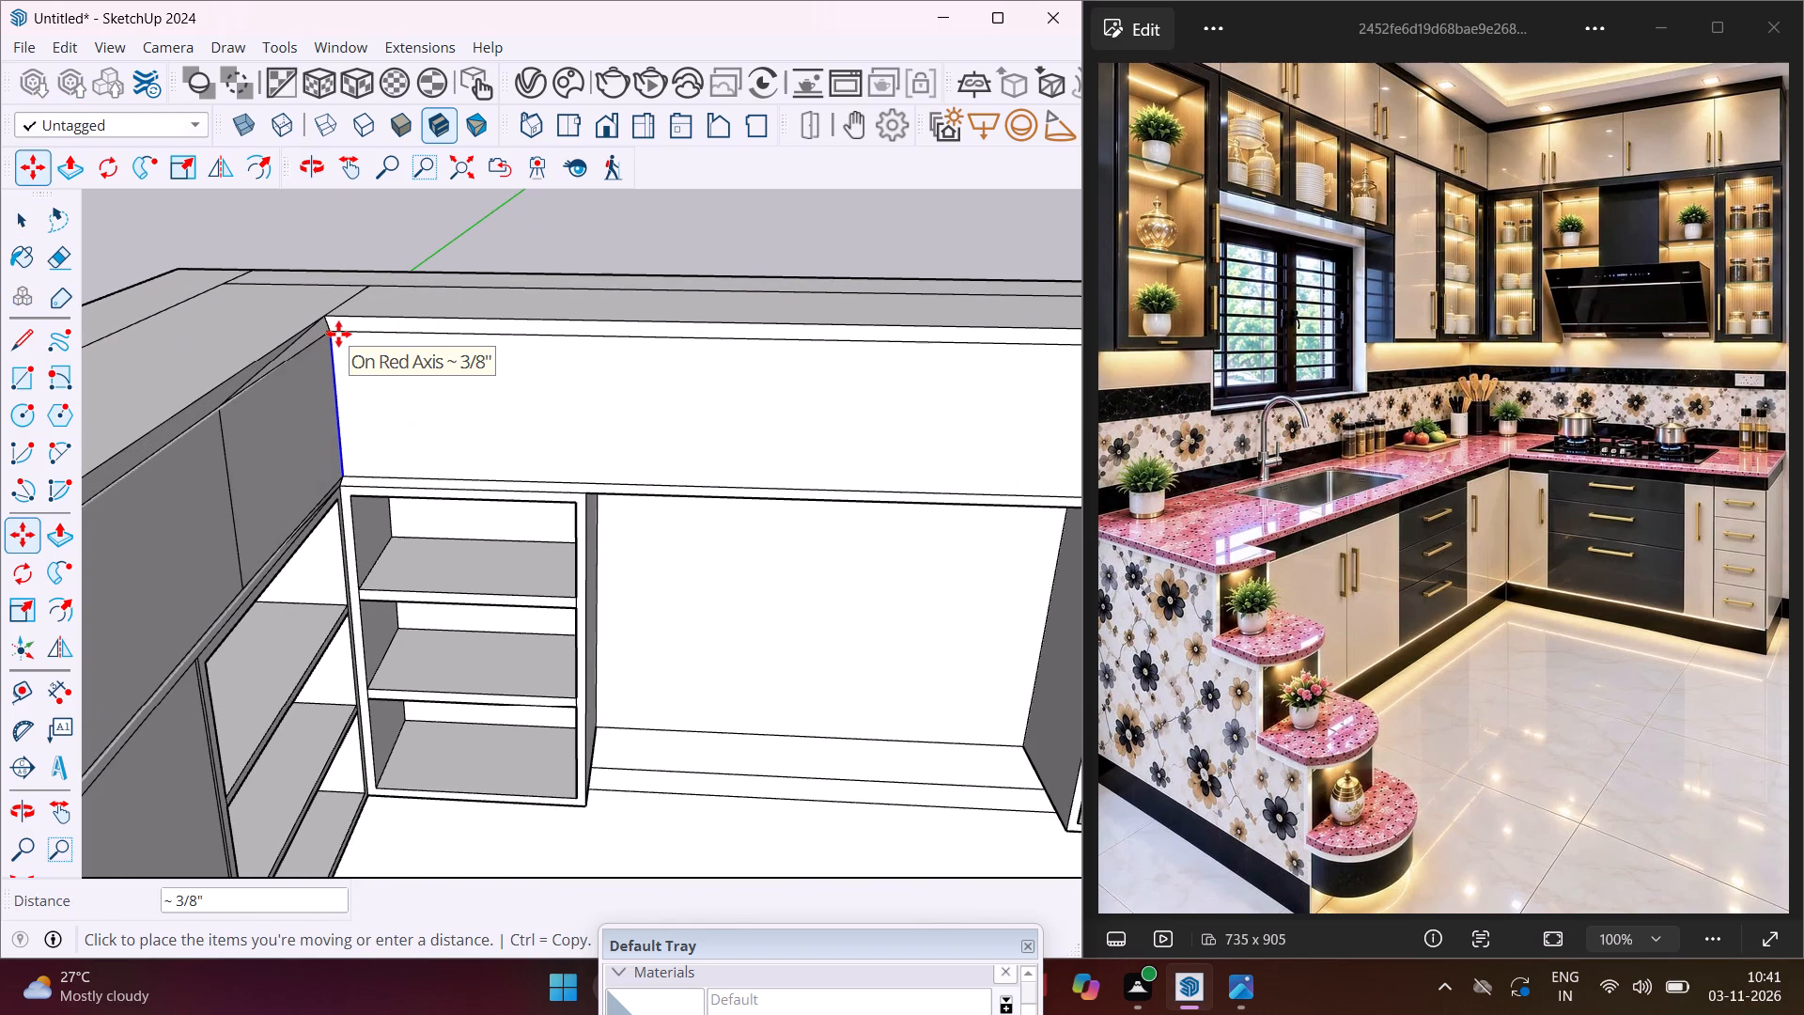
scroll(338, 334, "down", 5)
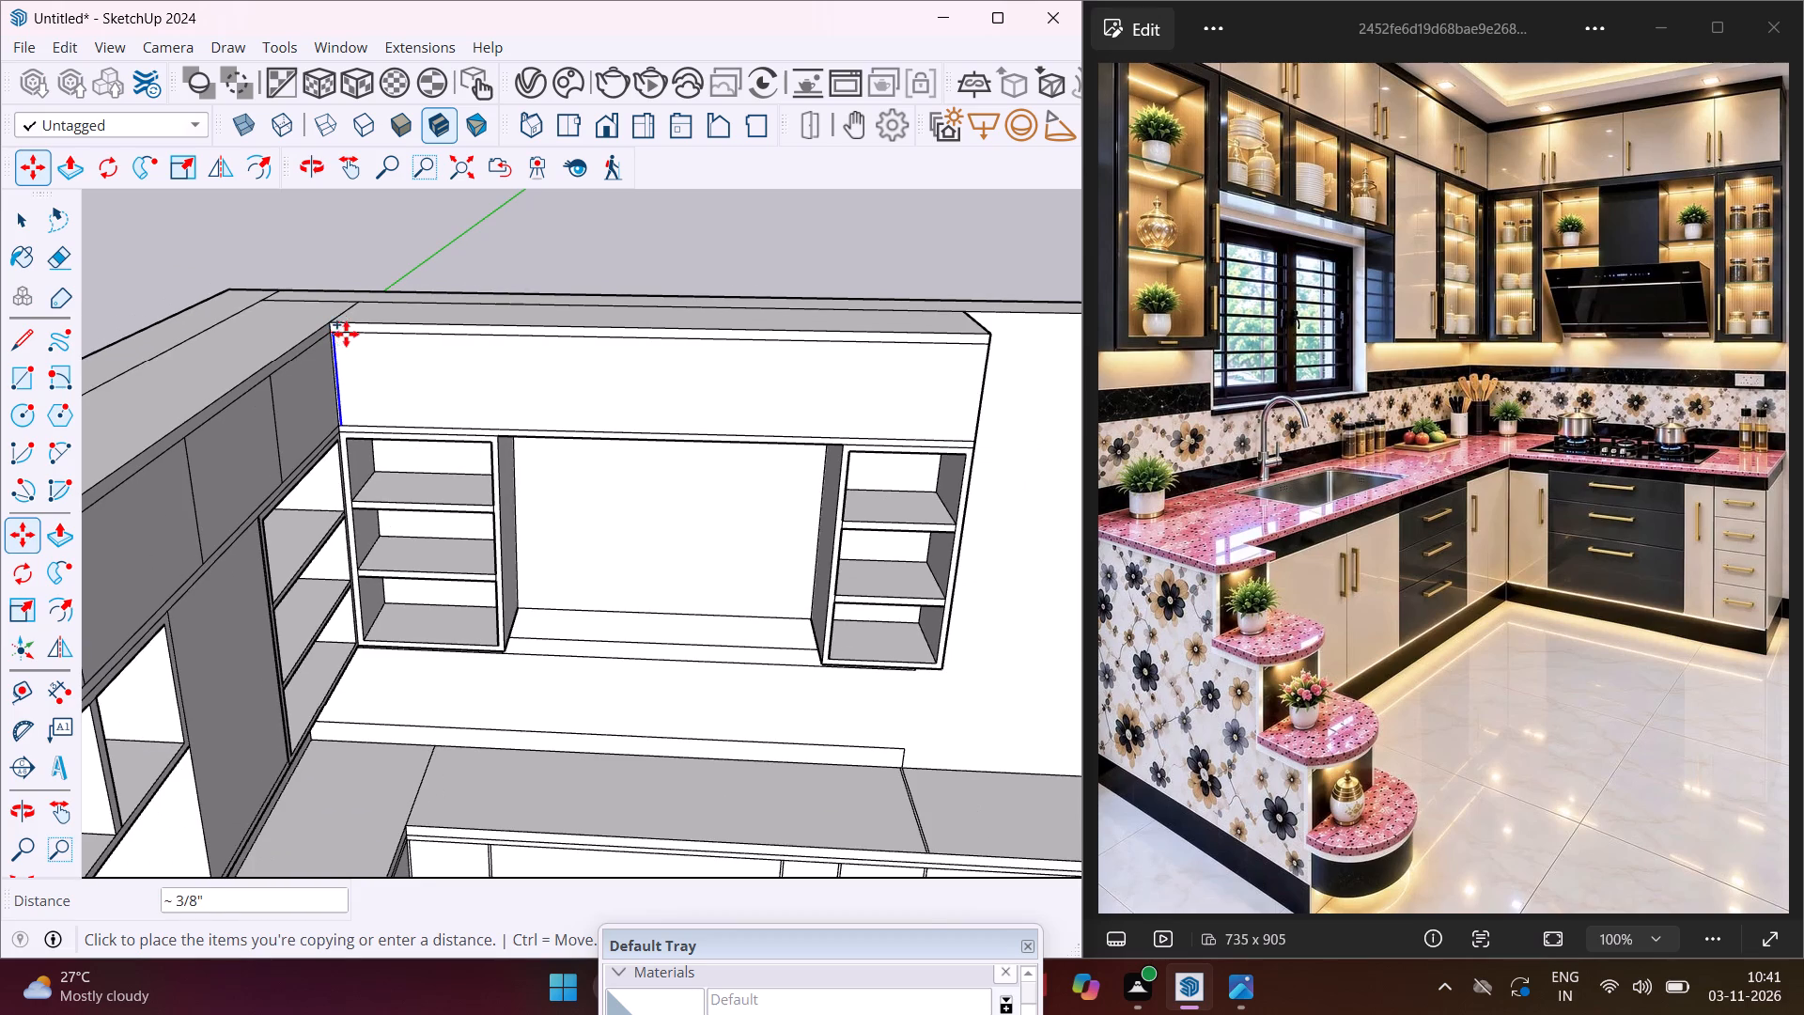
left_click(991, 342)
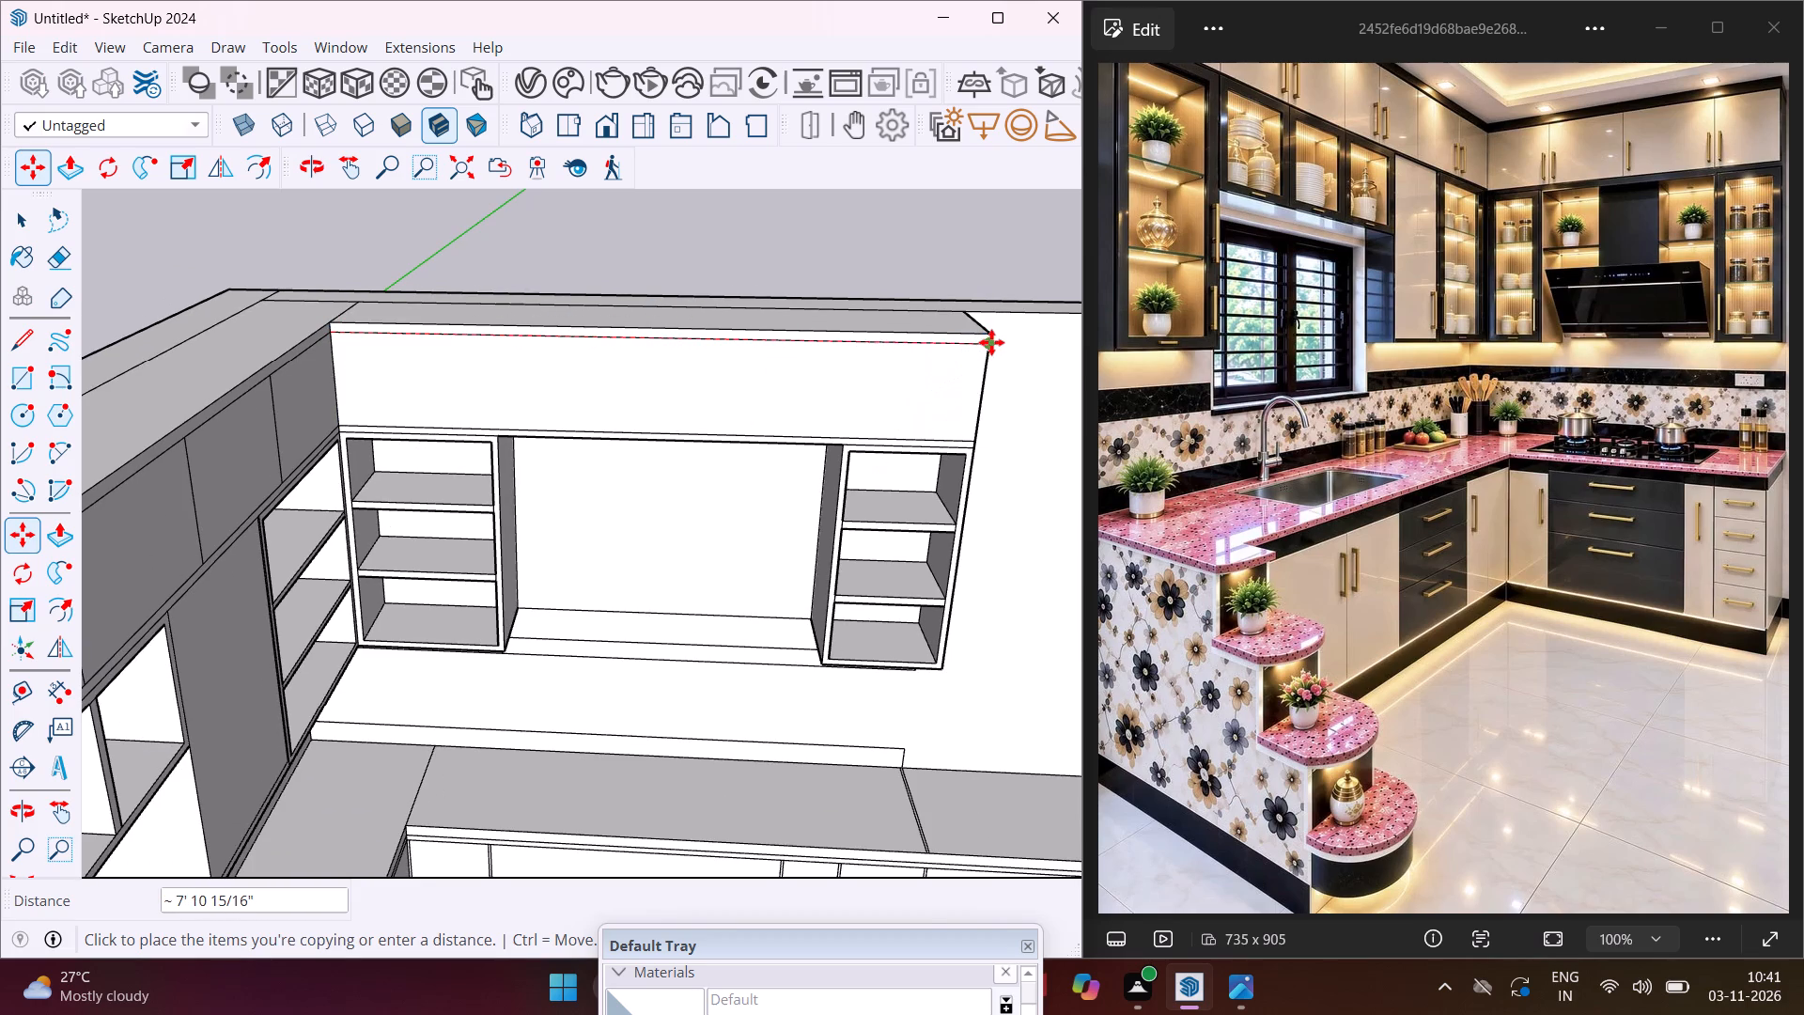
key("slash")
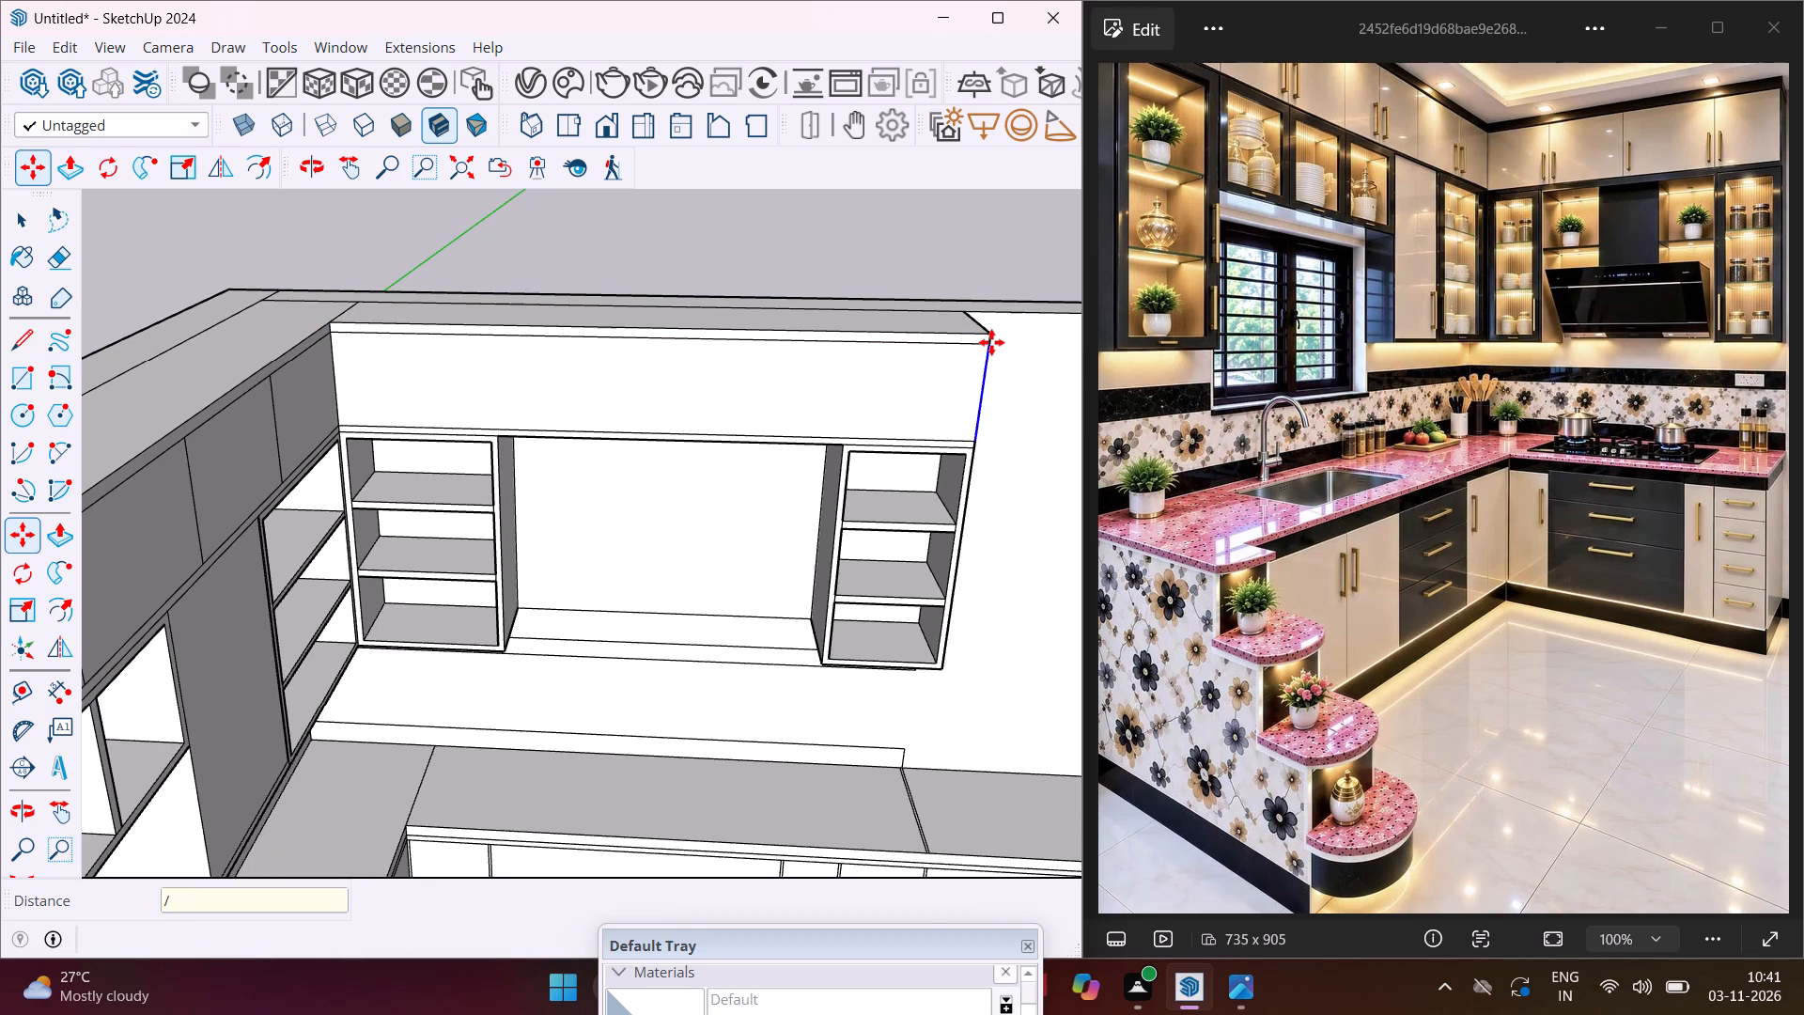
key("4")
key("Return")
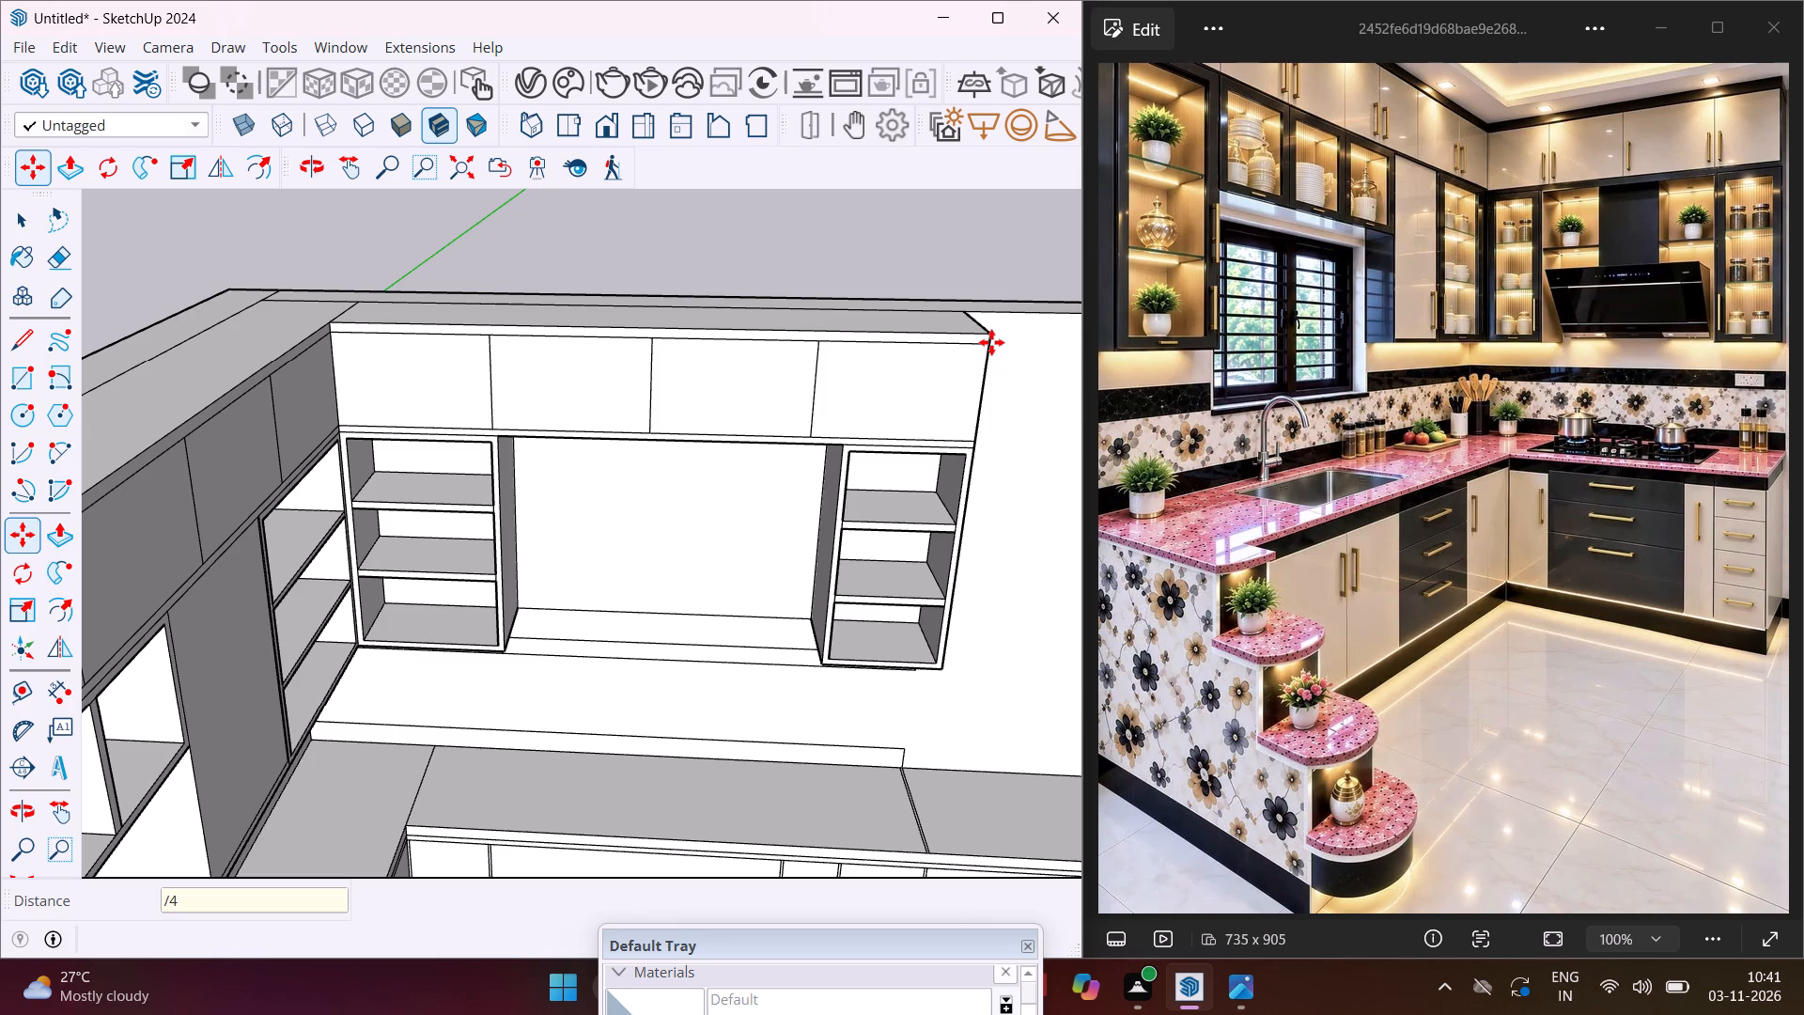
key("Escape")
key("space")
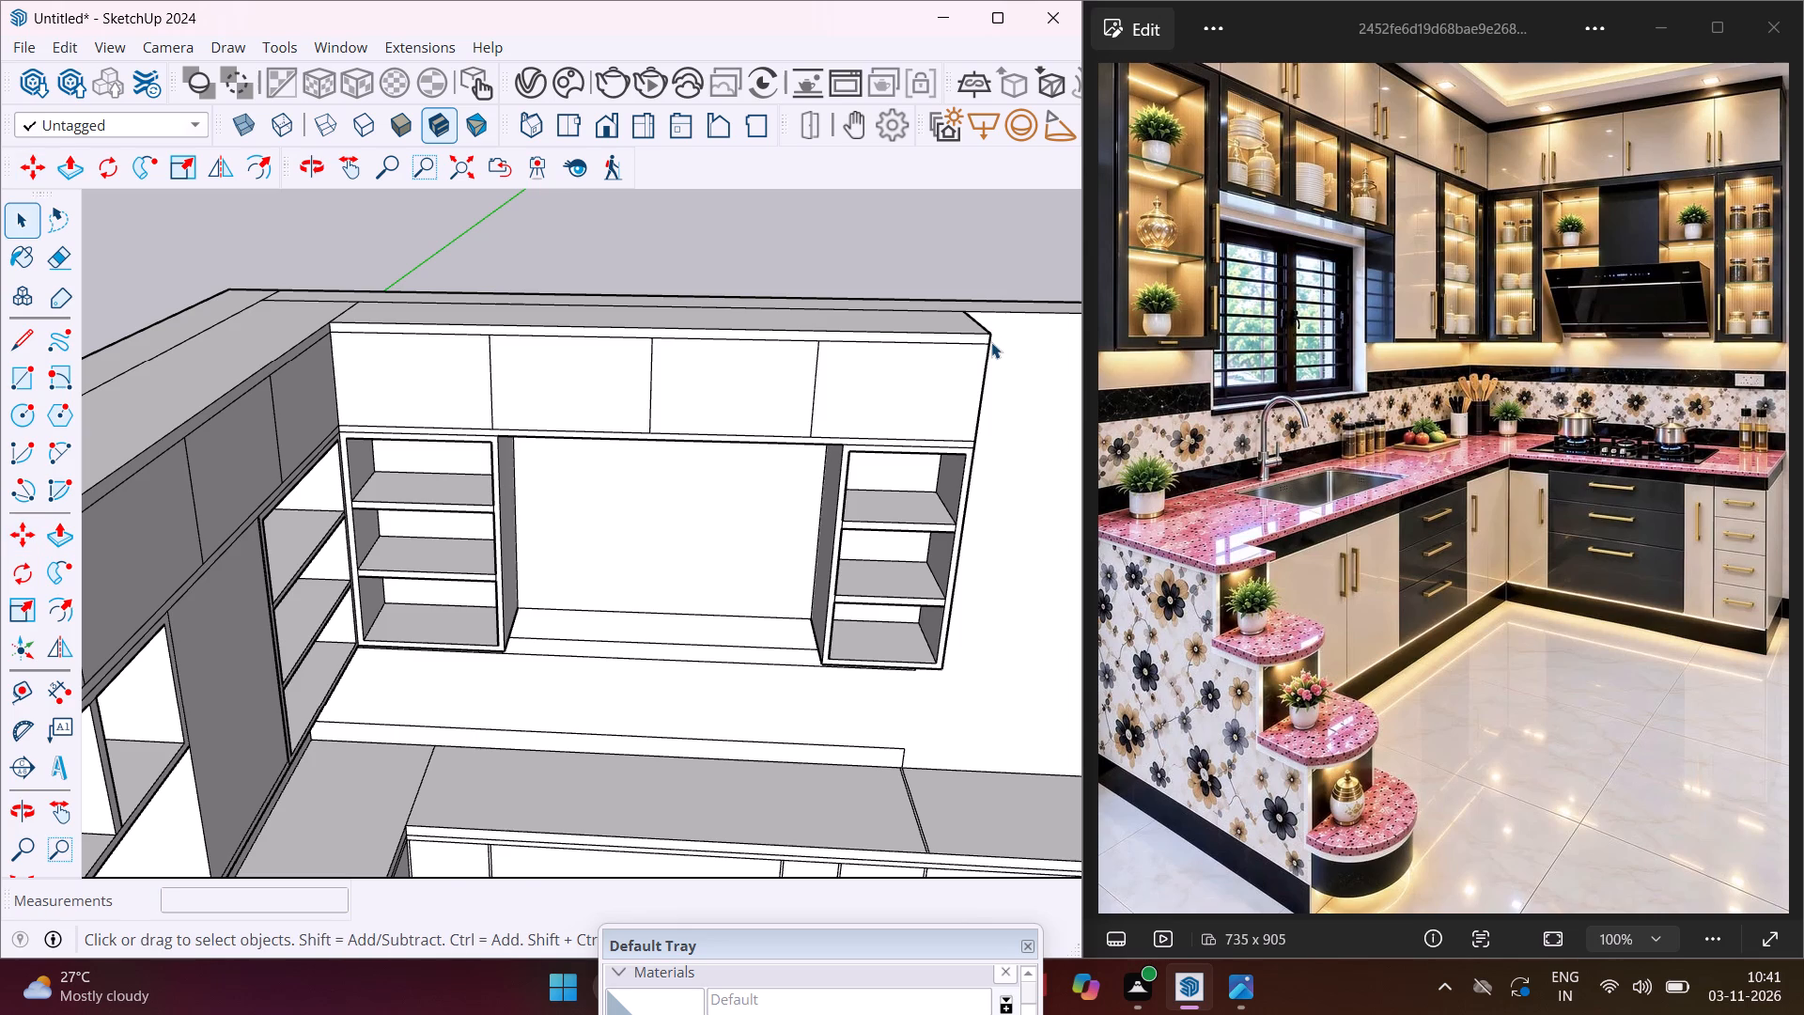
Draw a 1' 4 9/16" vertical line closing the end of the hood wall's backsplash between its lower and upper strips.
scroll(991, 342, "down", 8)
middle_click_drag(944, 348, 937, 347)
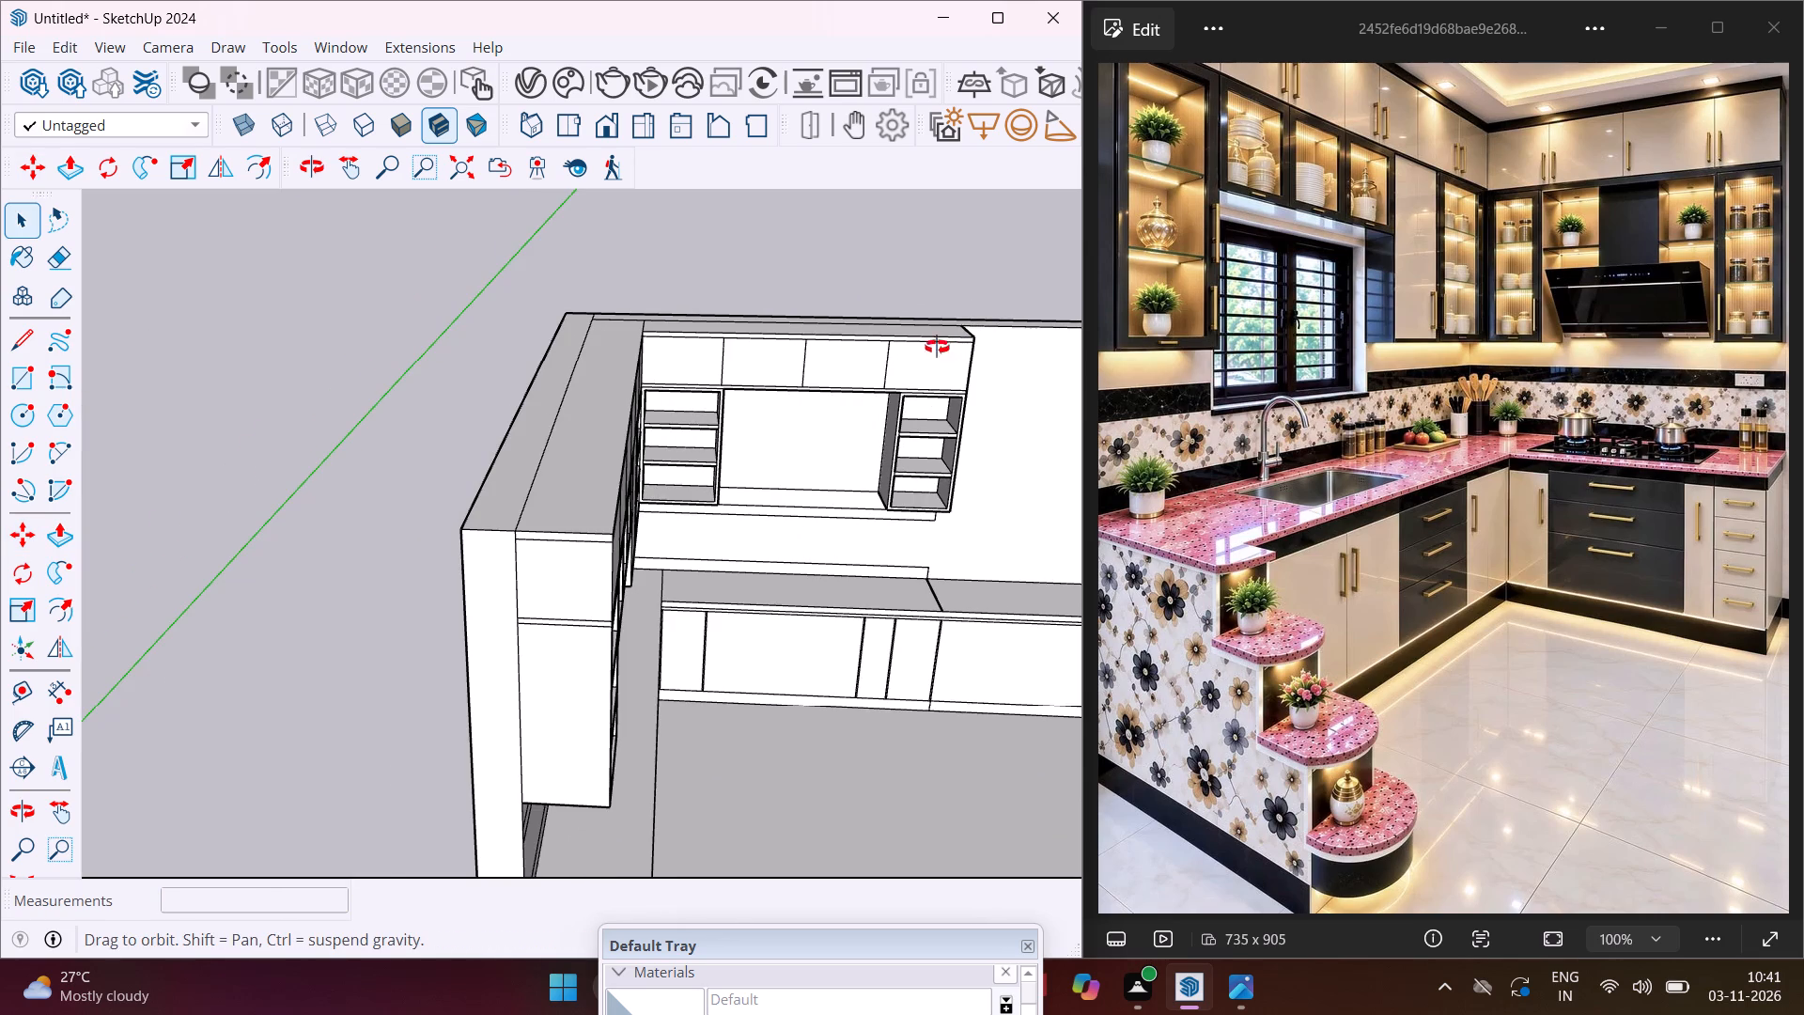
middle_click_drag(937, 347, 599, 230)
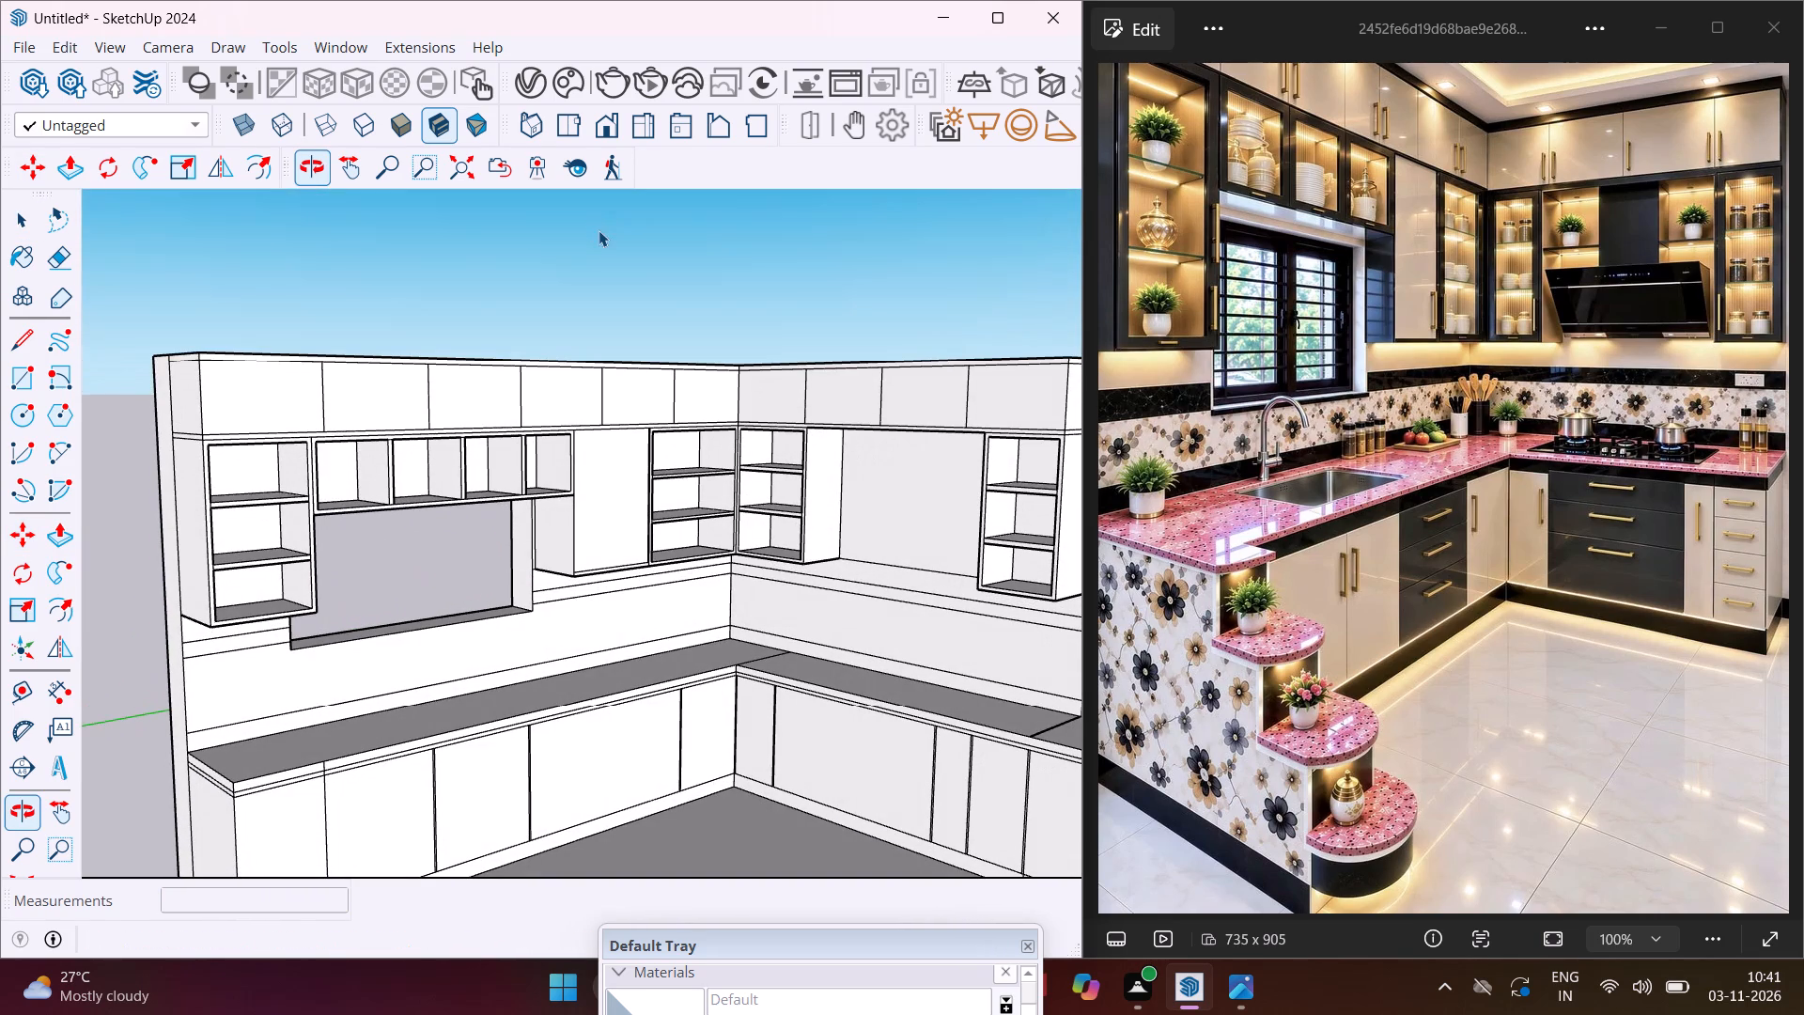
left_click(27, 351)
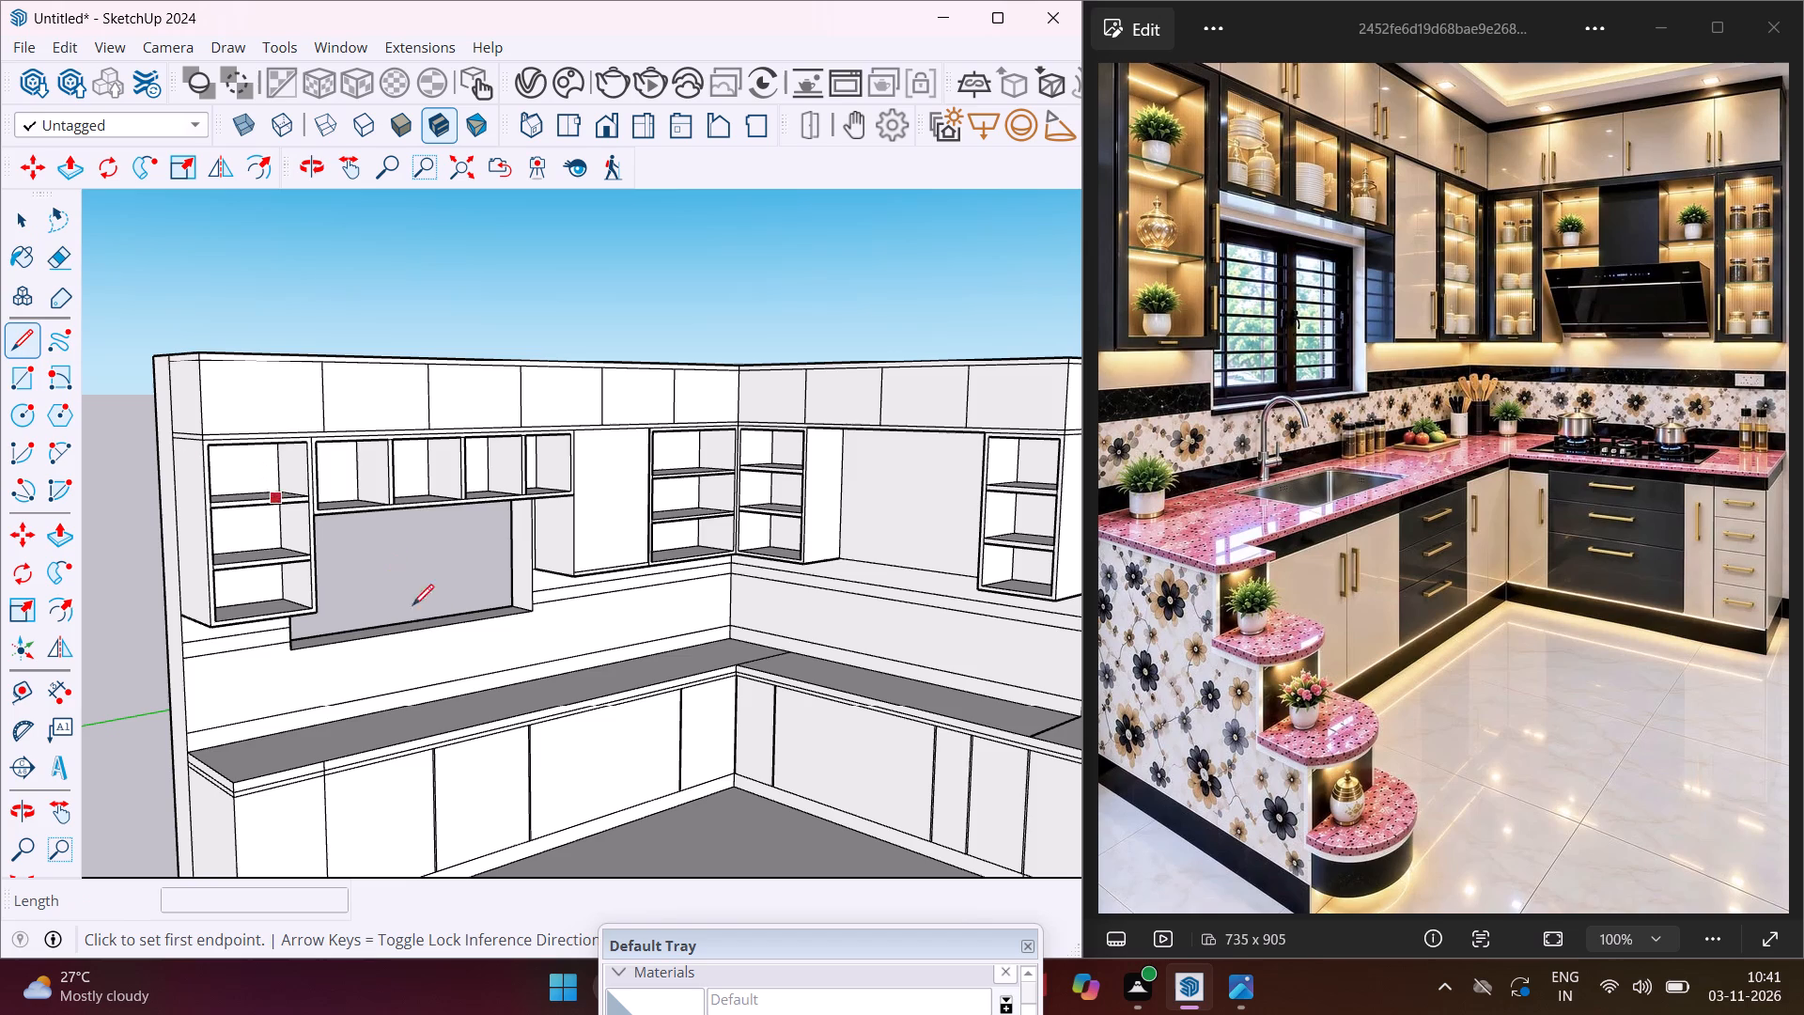
middle_click_drag(537, 762, 798, 757)
scroll(842, 705, "up", 4)
scroll(1003, 638, "up", 3)
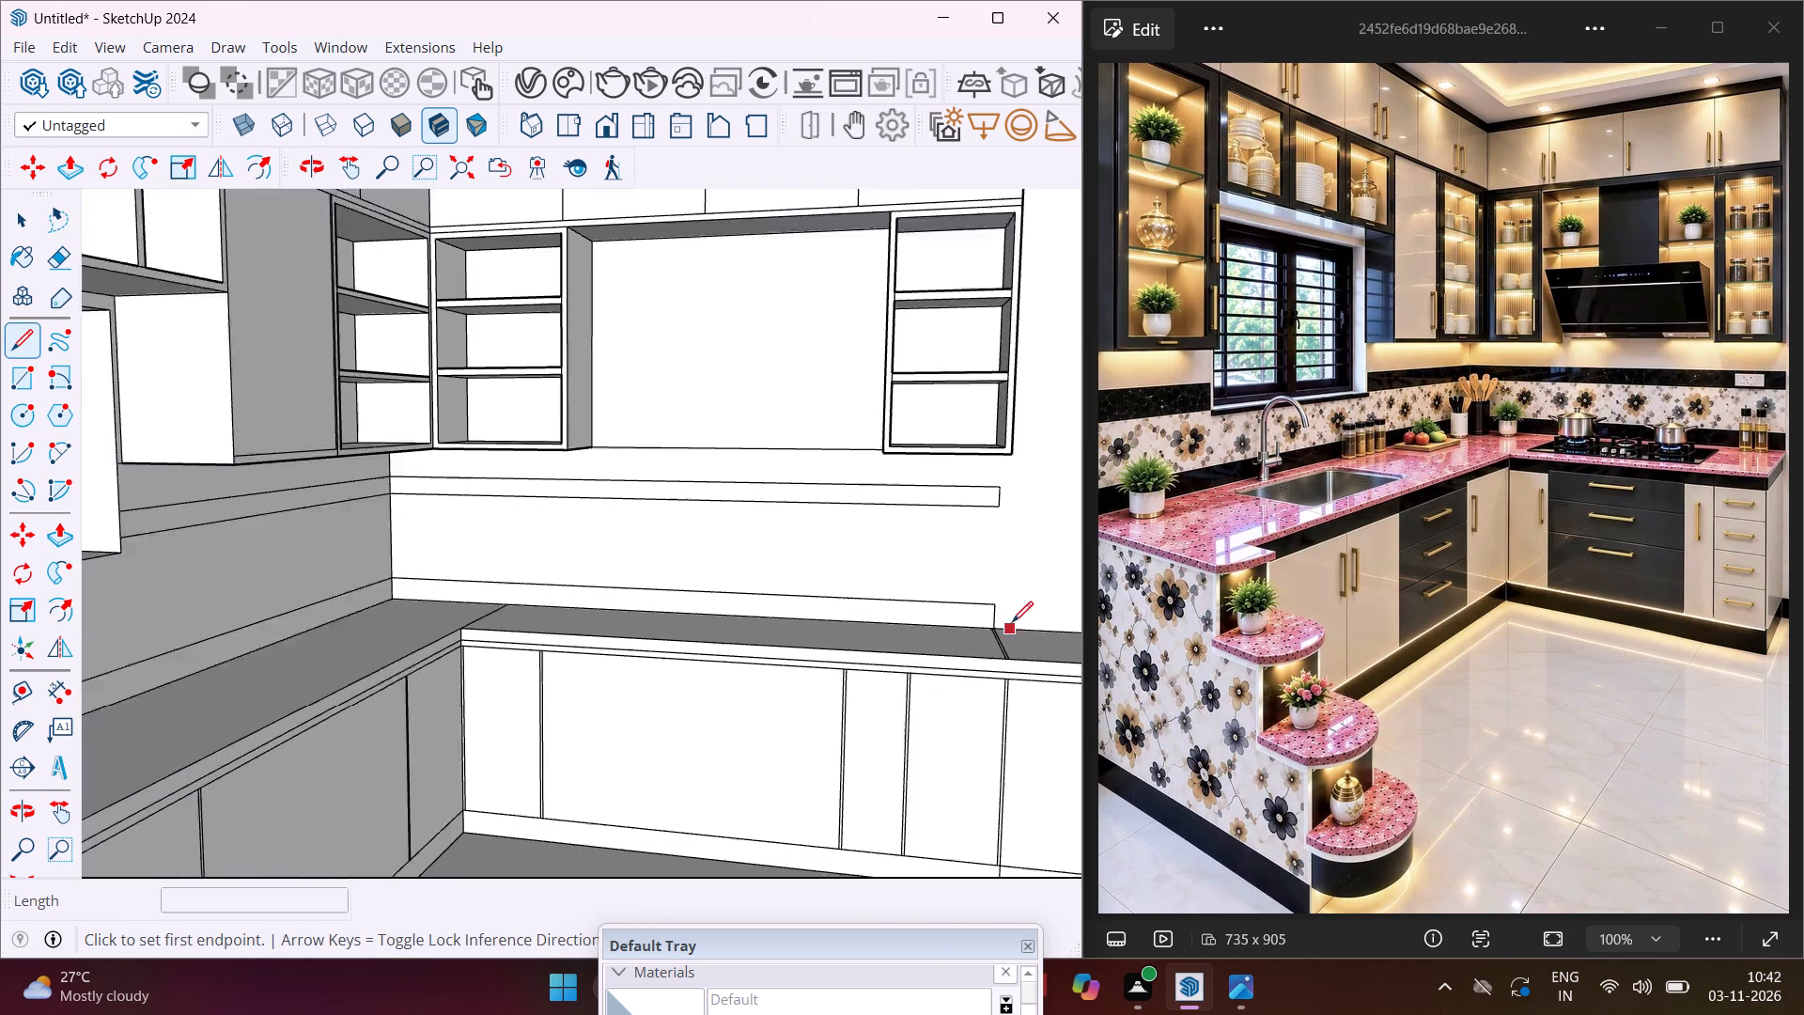
left_click(993, 602)
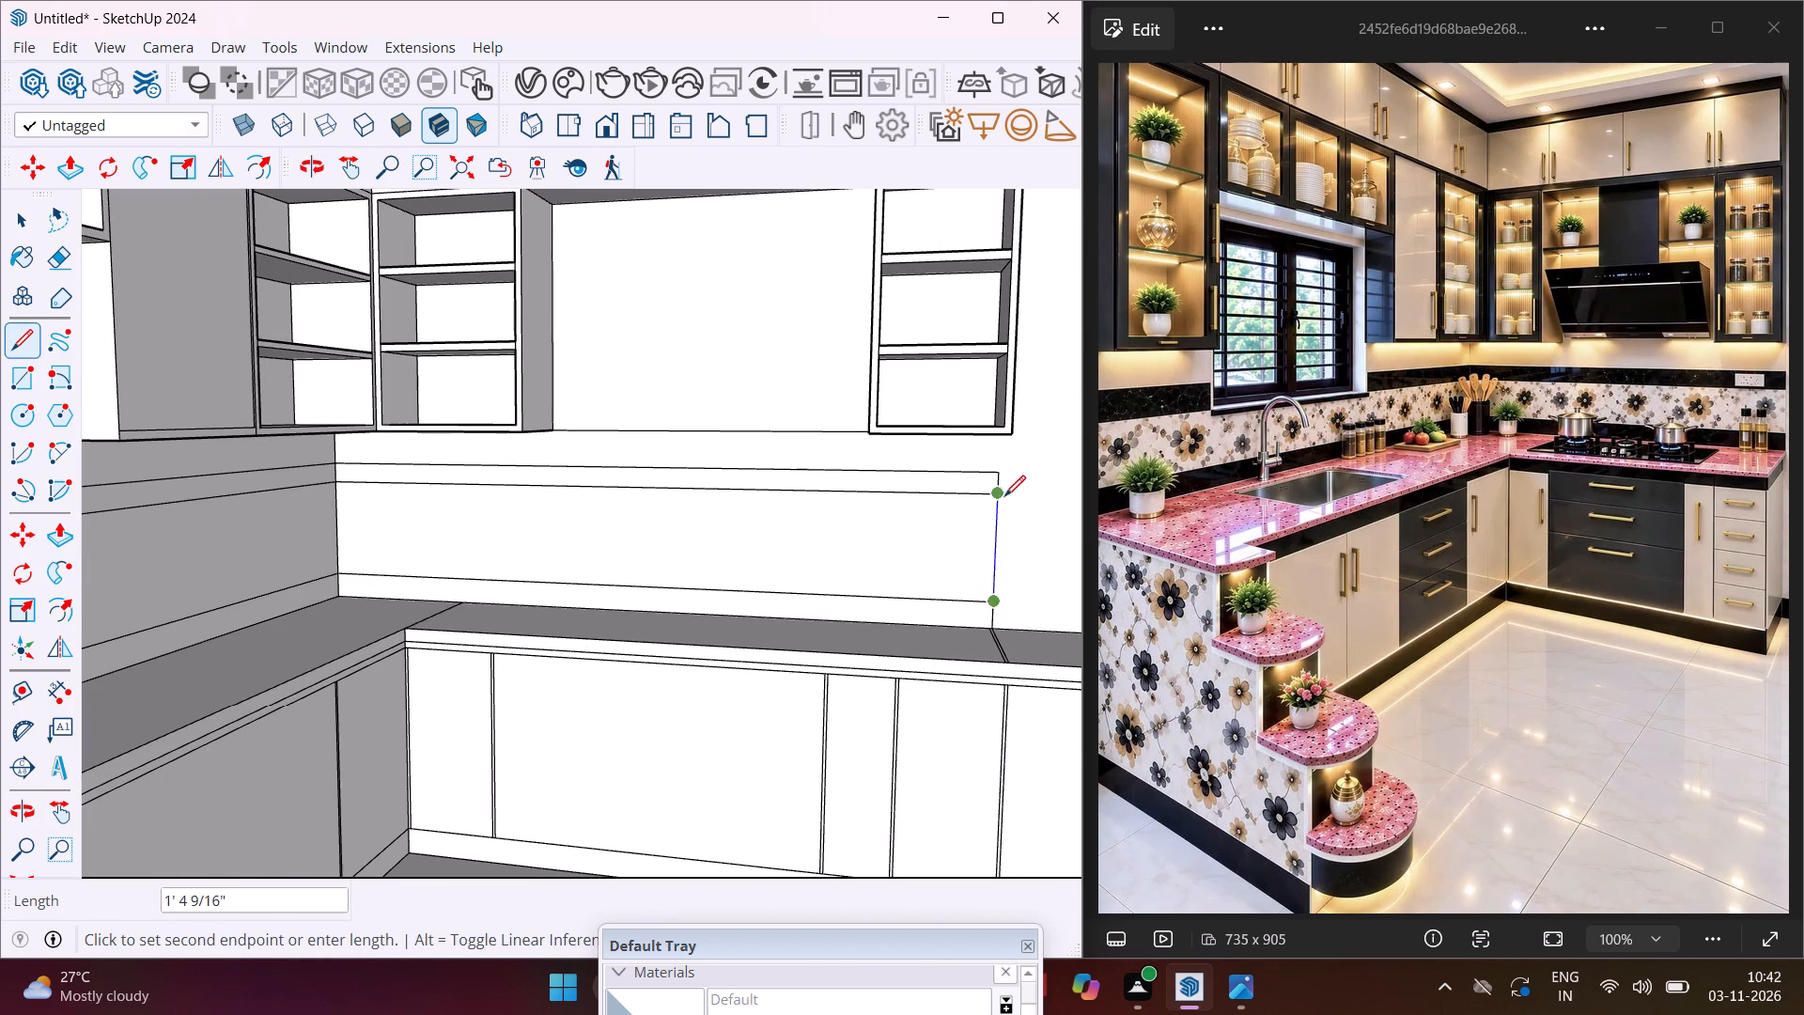
left_click(1004, 492)
scroll(914, 564, "down", 10)
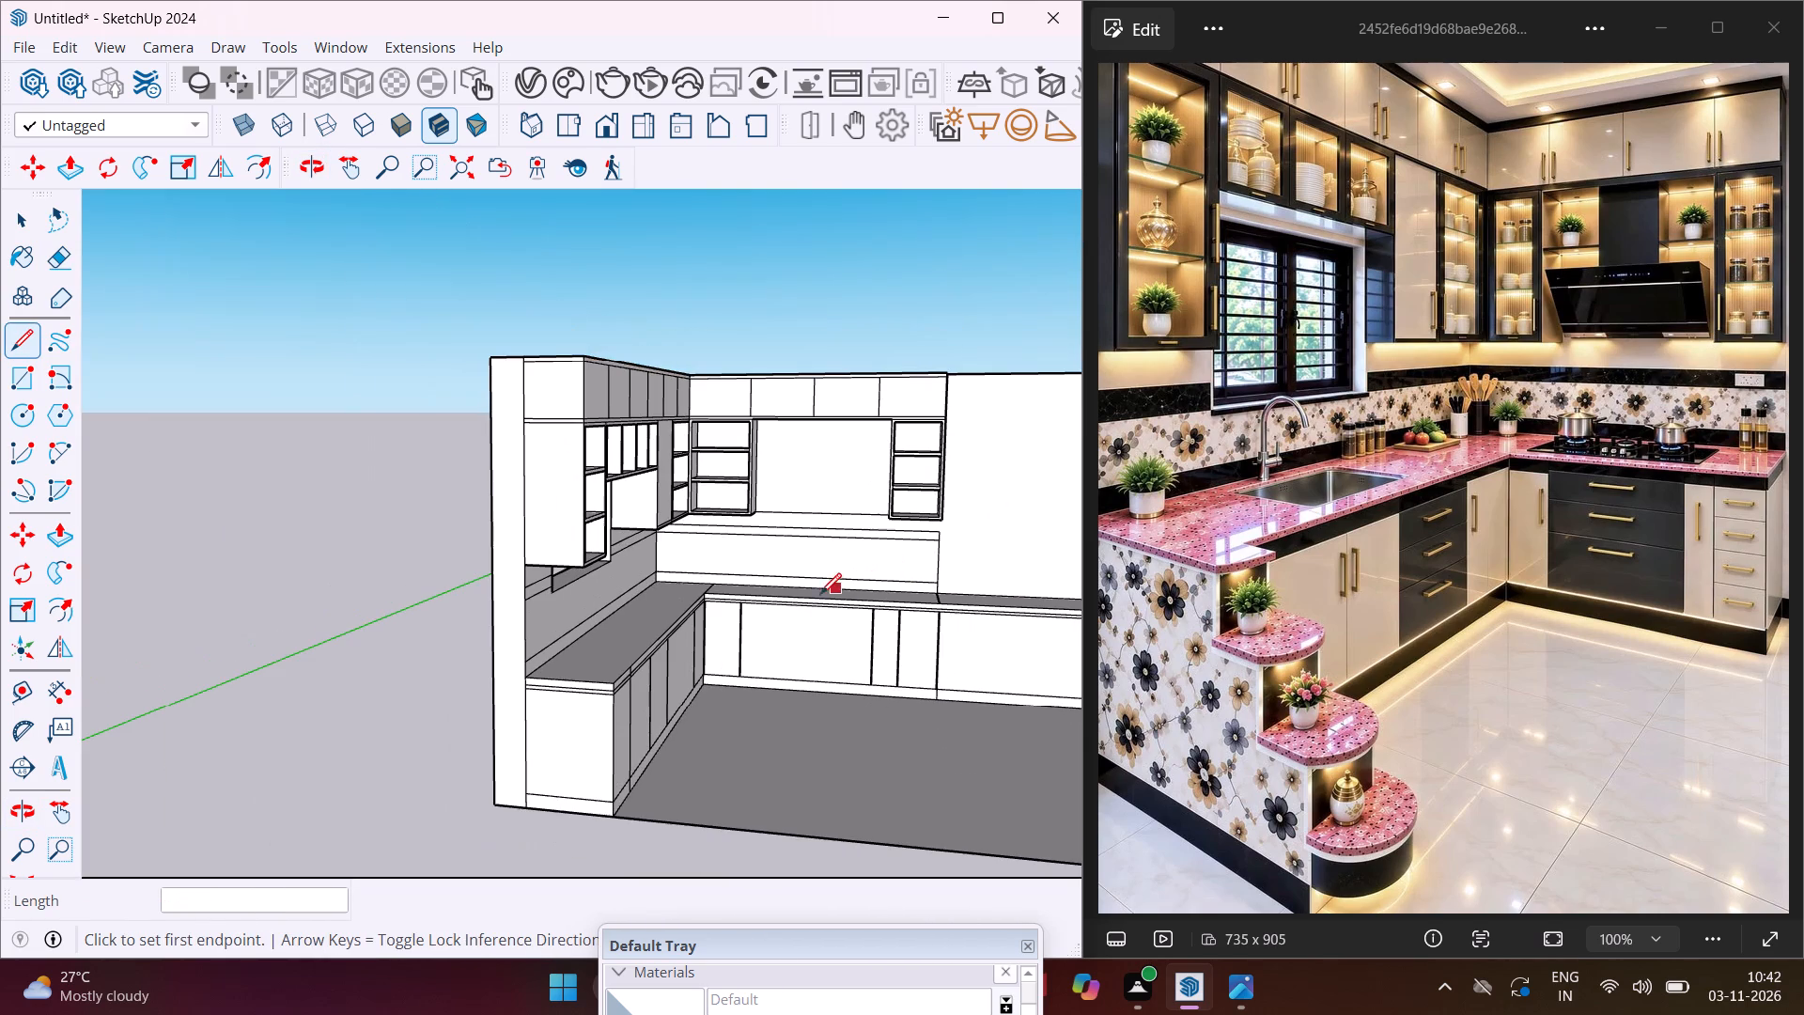
key("Escape")
key("space")
Copy the first, third and fifth door panel faces of the window wall's upper band 0.4" toward the room corner to form gaps.
scroll(582, 376, "up", 4)
middle_click_drag(582, 376, 570, 377)
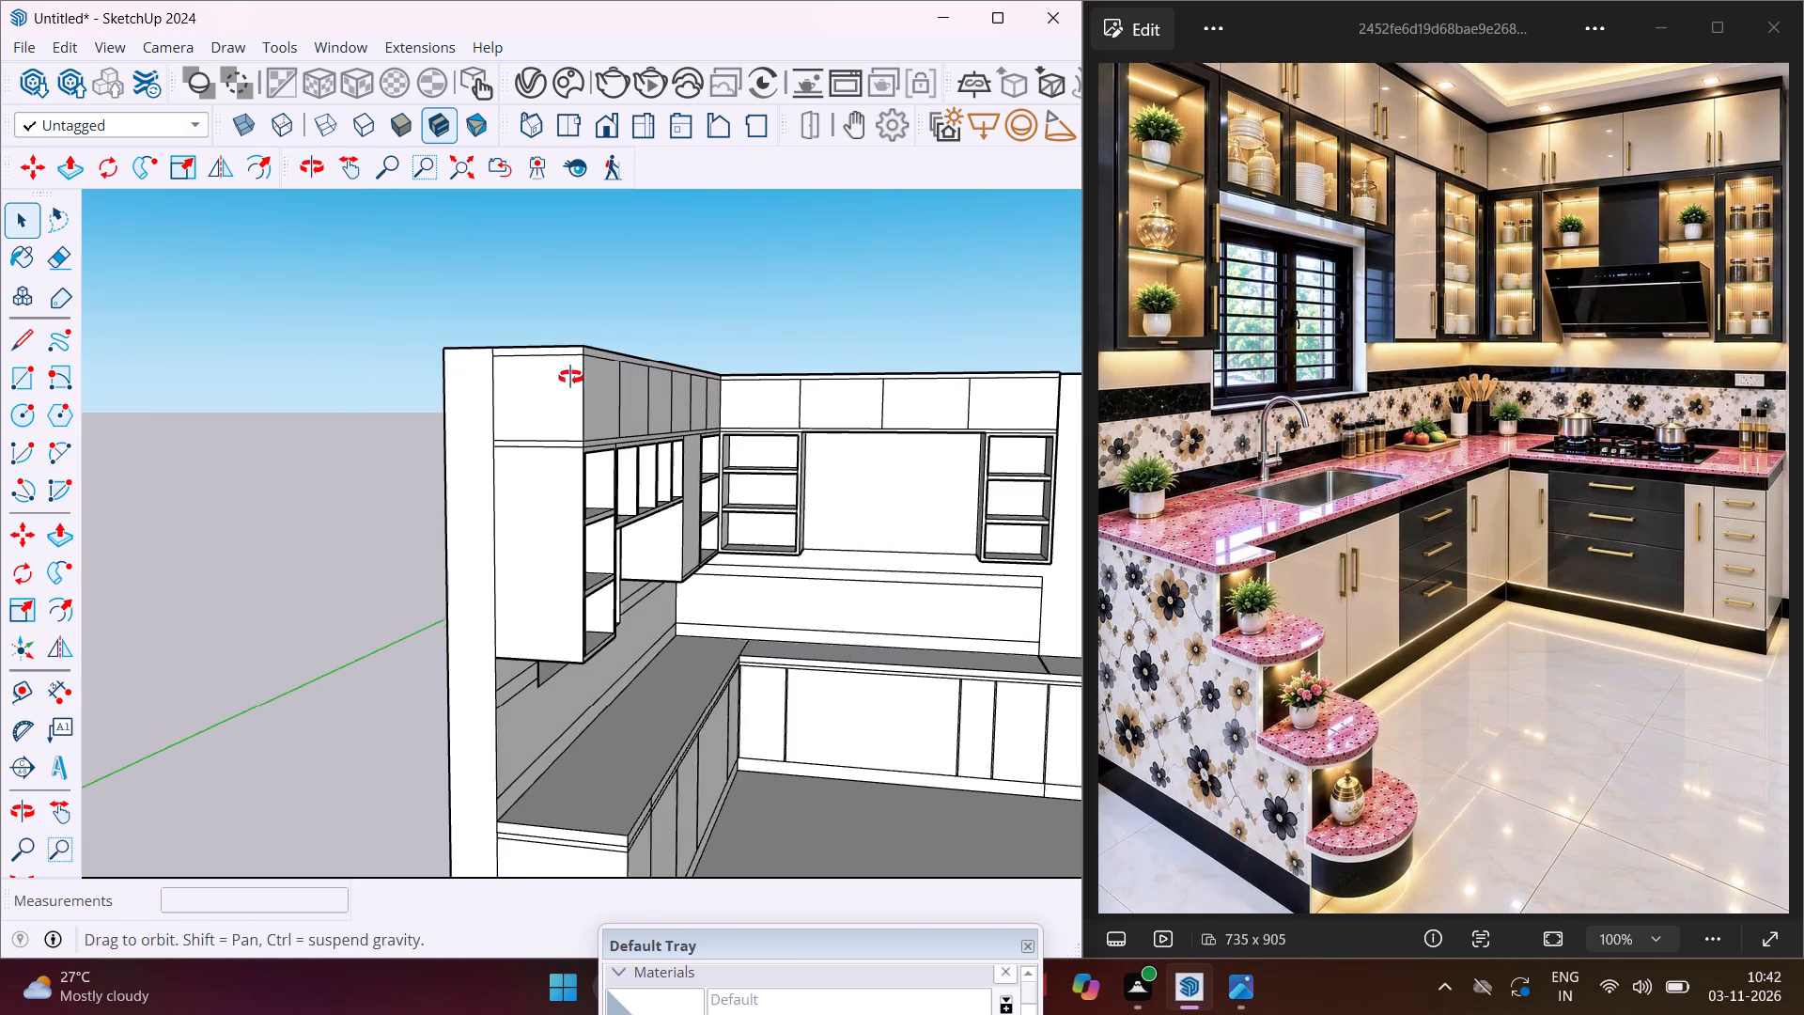
middle_click_drag(570, 377, 303, 414)
left_click(331, 428)
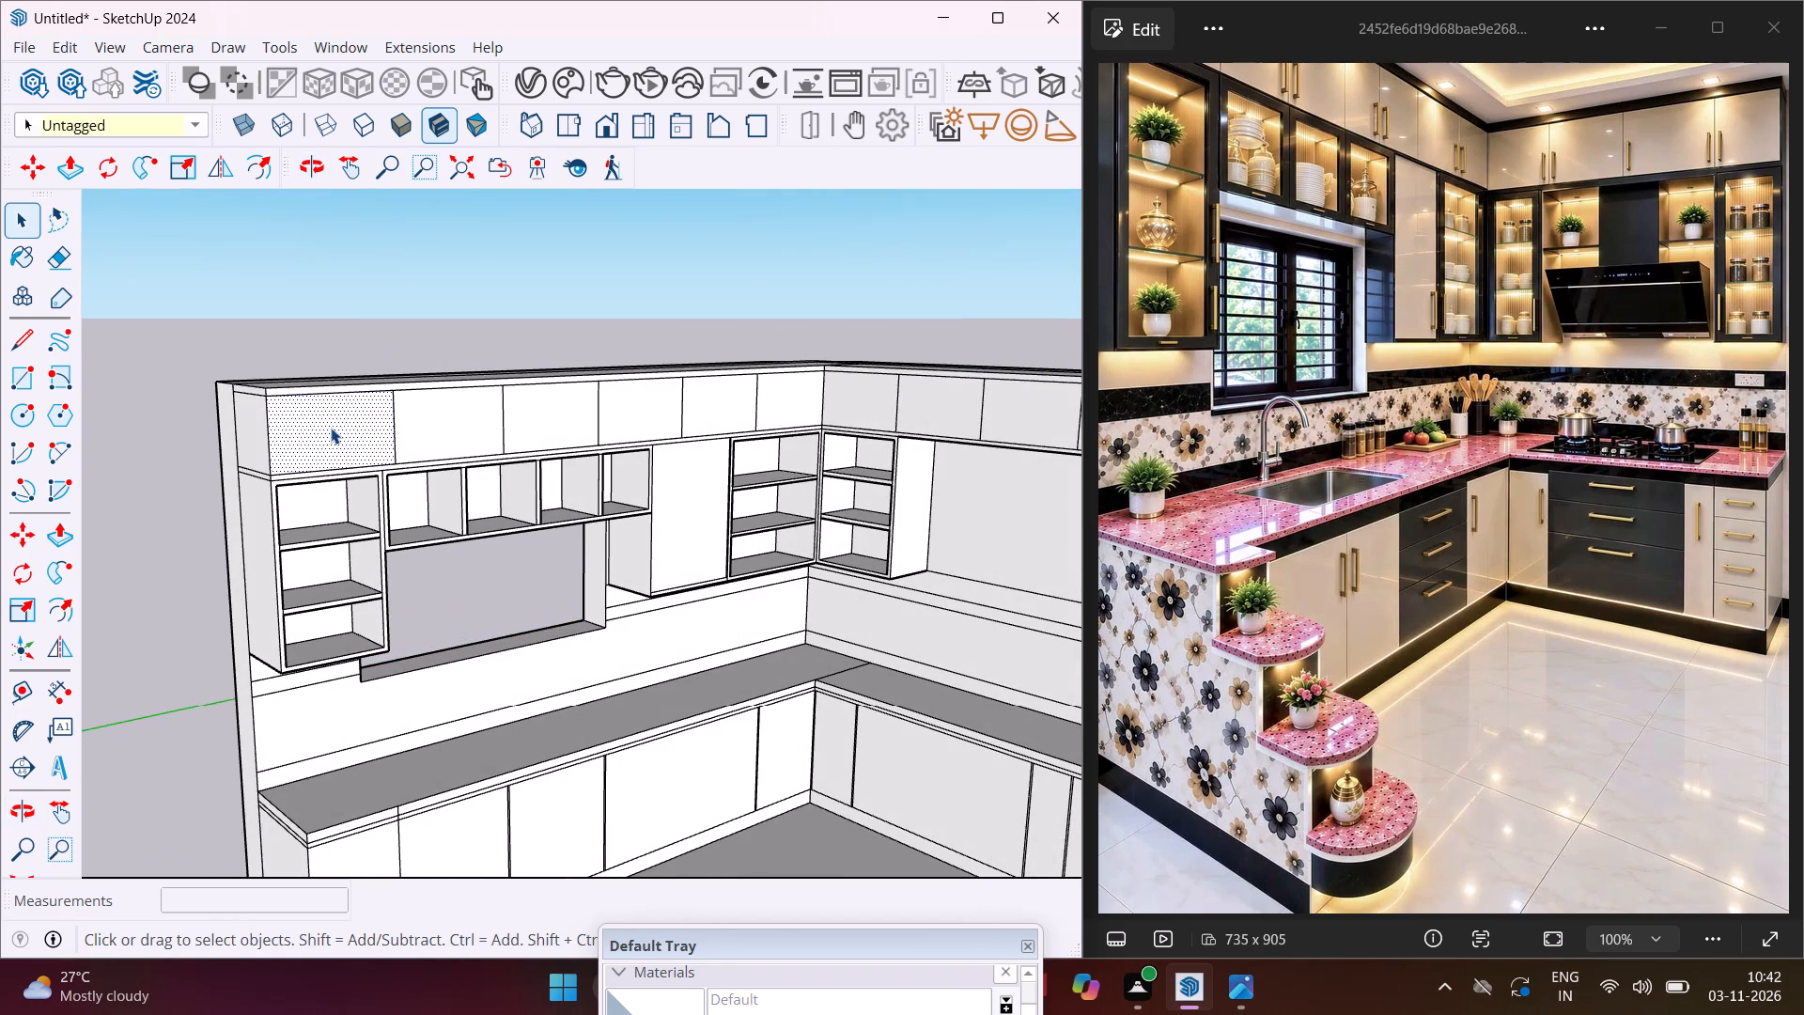
left_click(537, 416, "ctrl")
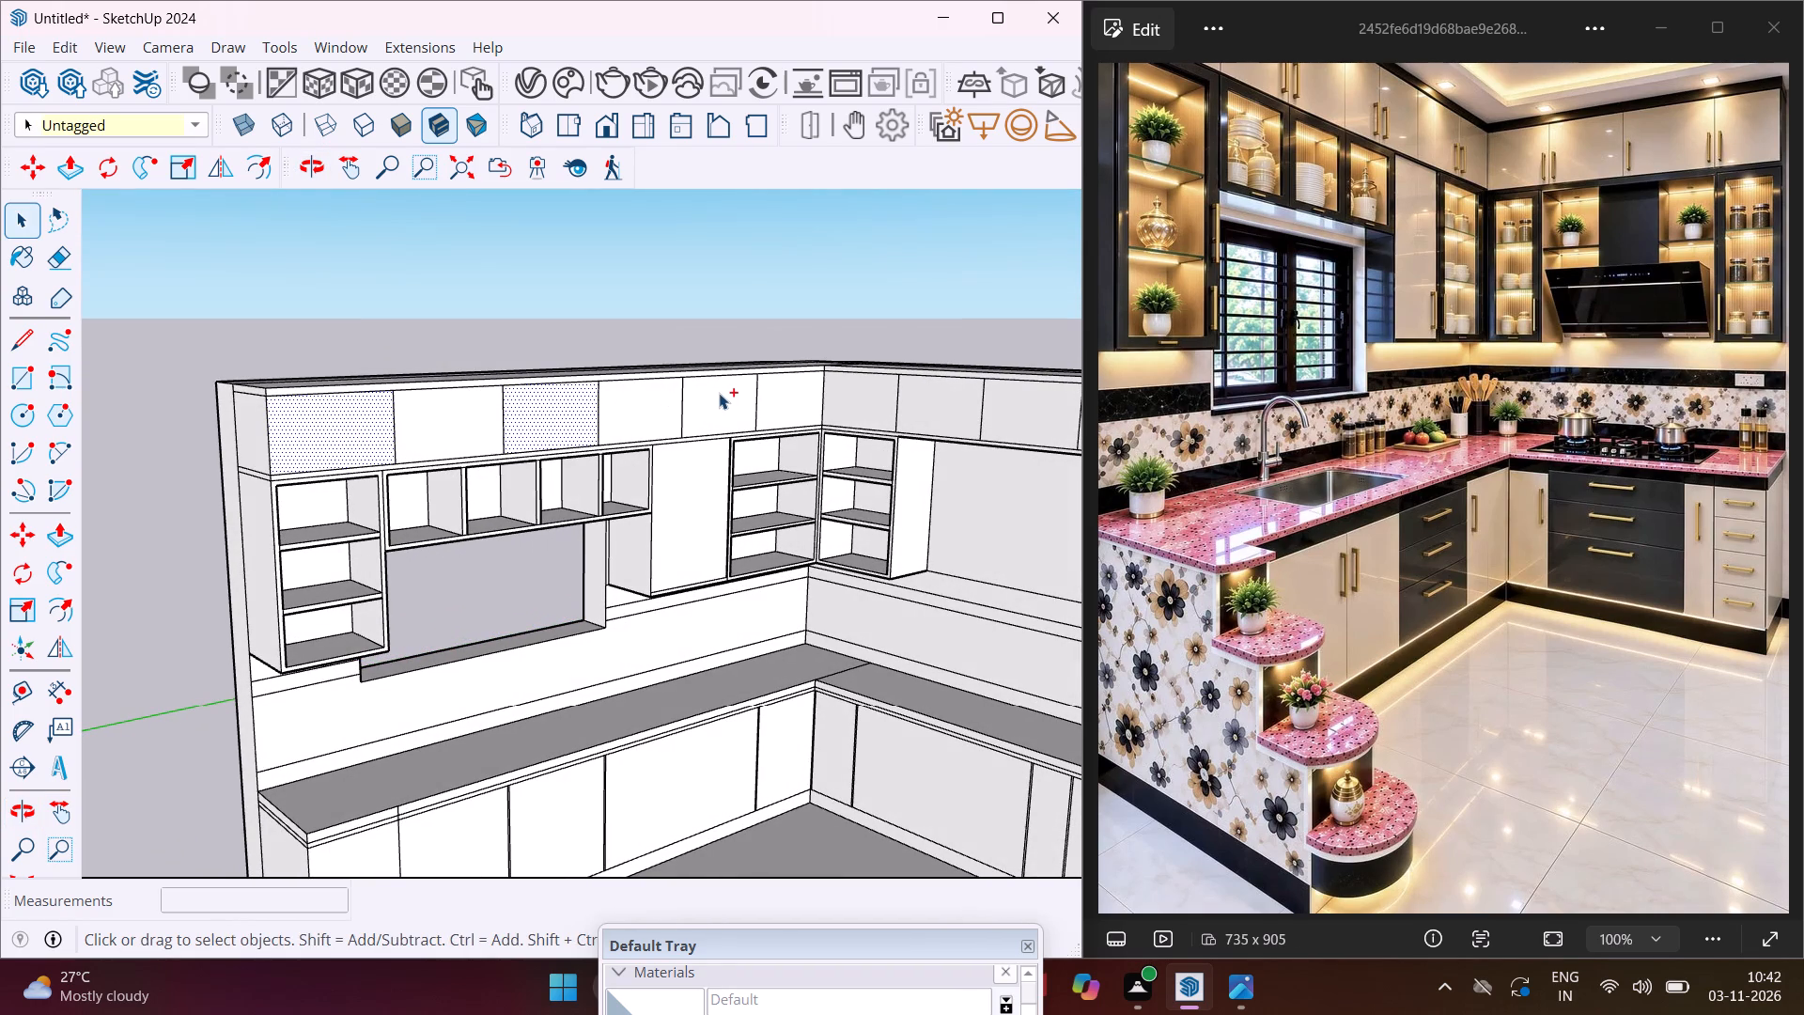
left_click(721, 393, "ctrl")
key("m")
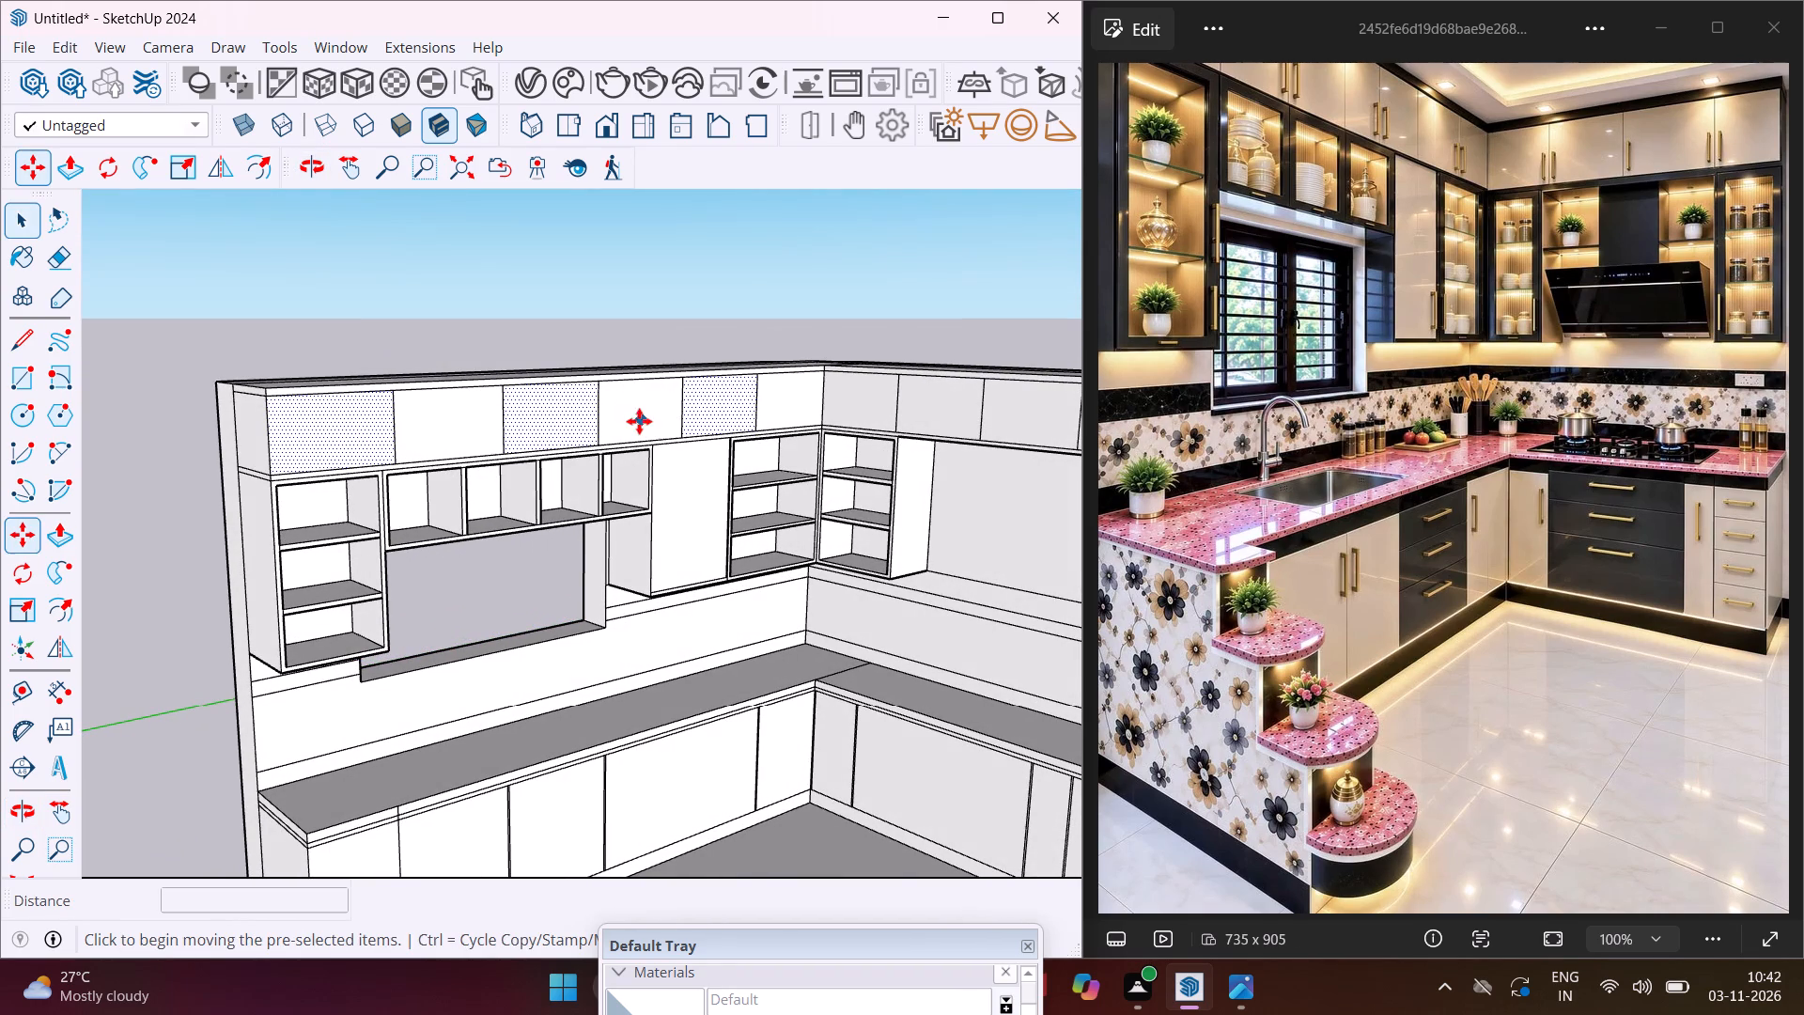
scroll(600, 397, "up", 11)
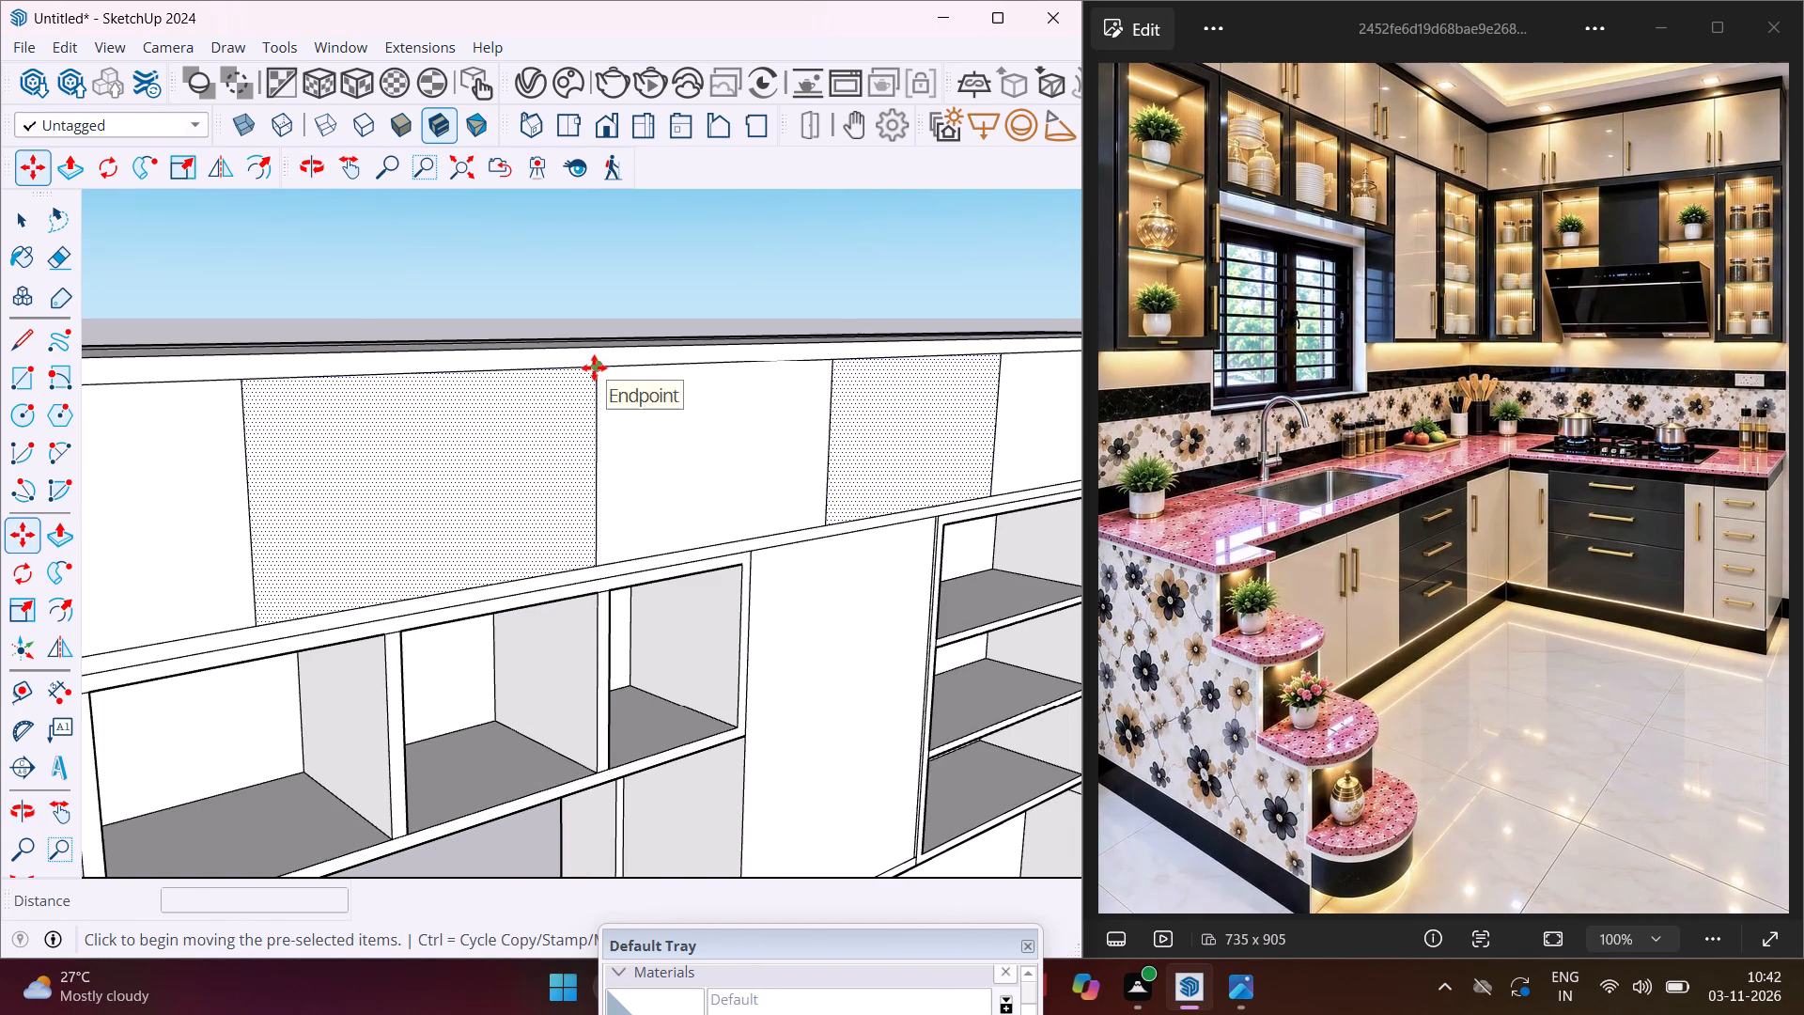
left_click(594, 367)
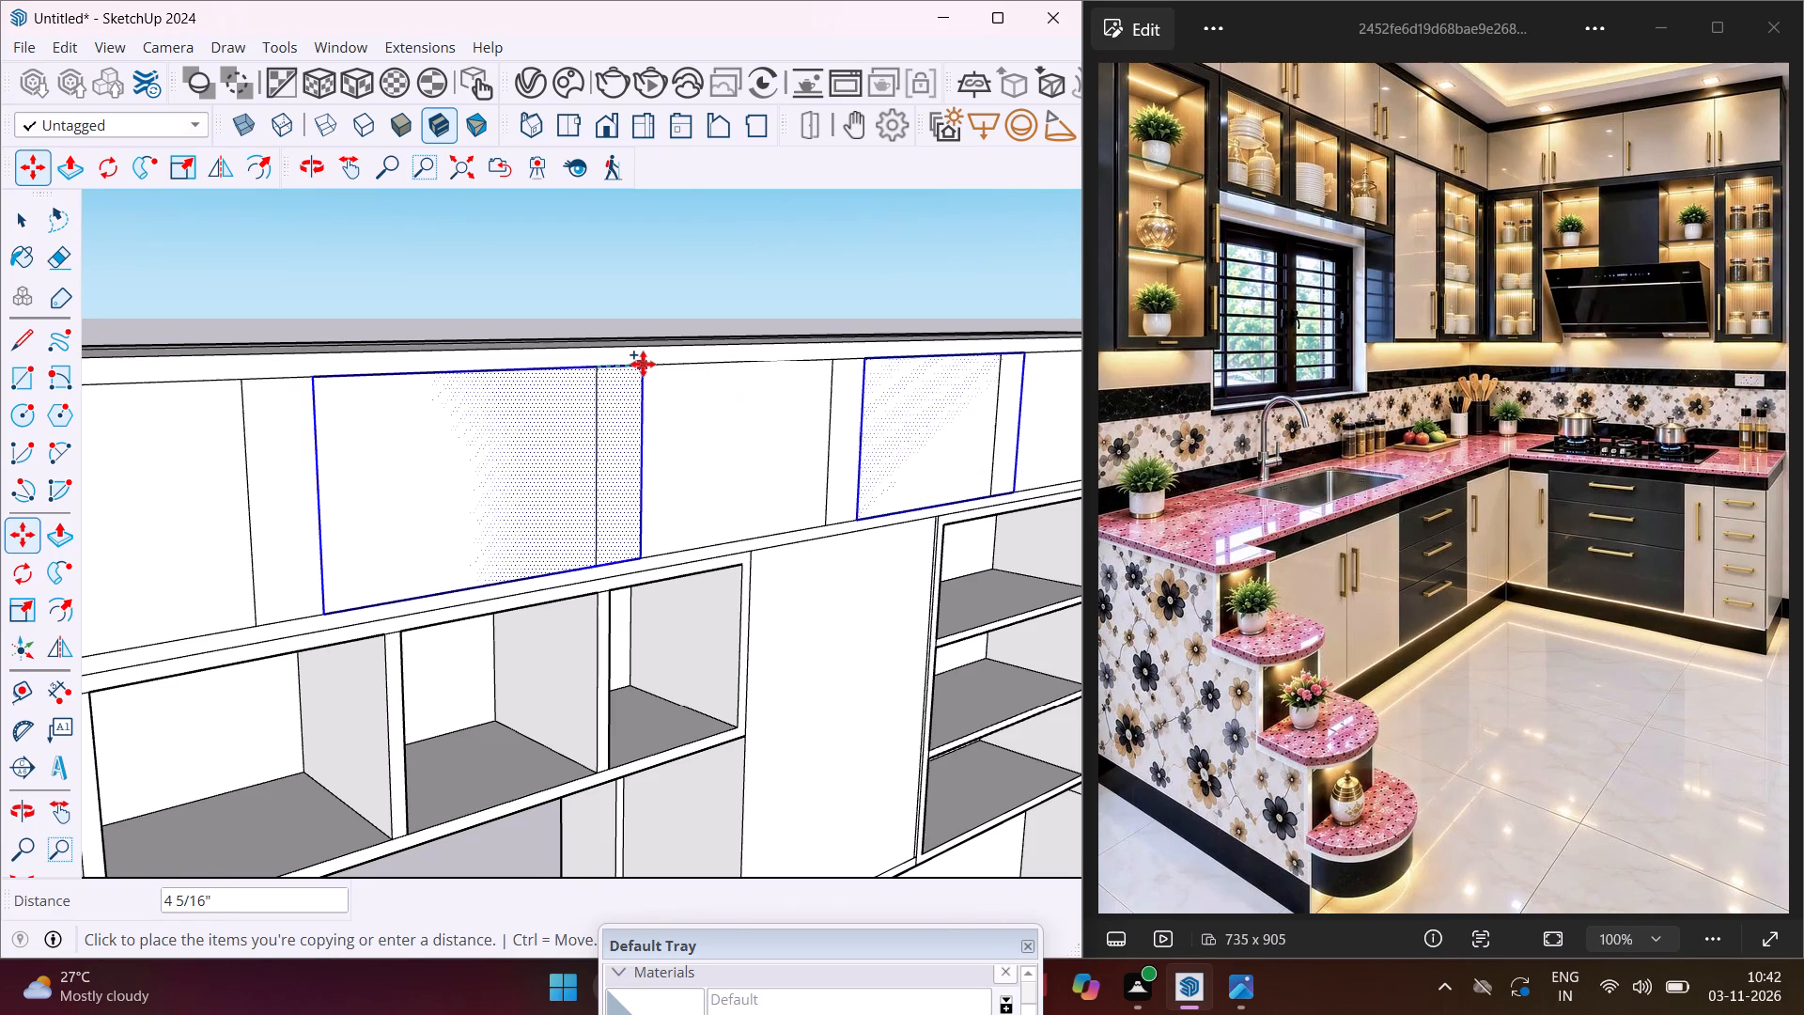
scroll(643, 364, "up", 1)
type(".4\"")
key("Return")
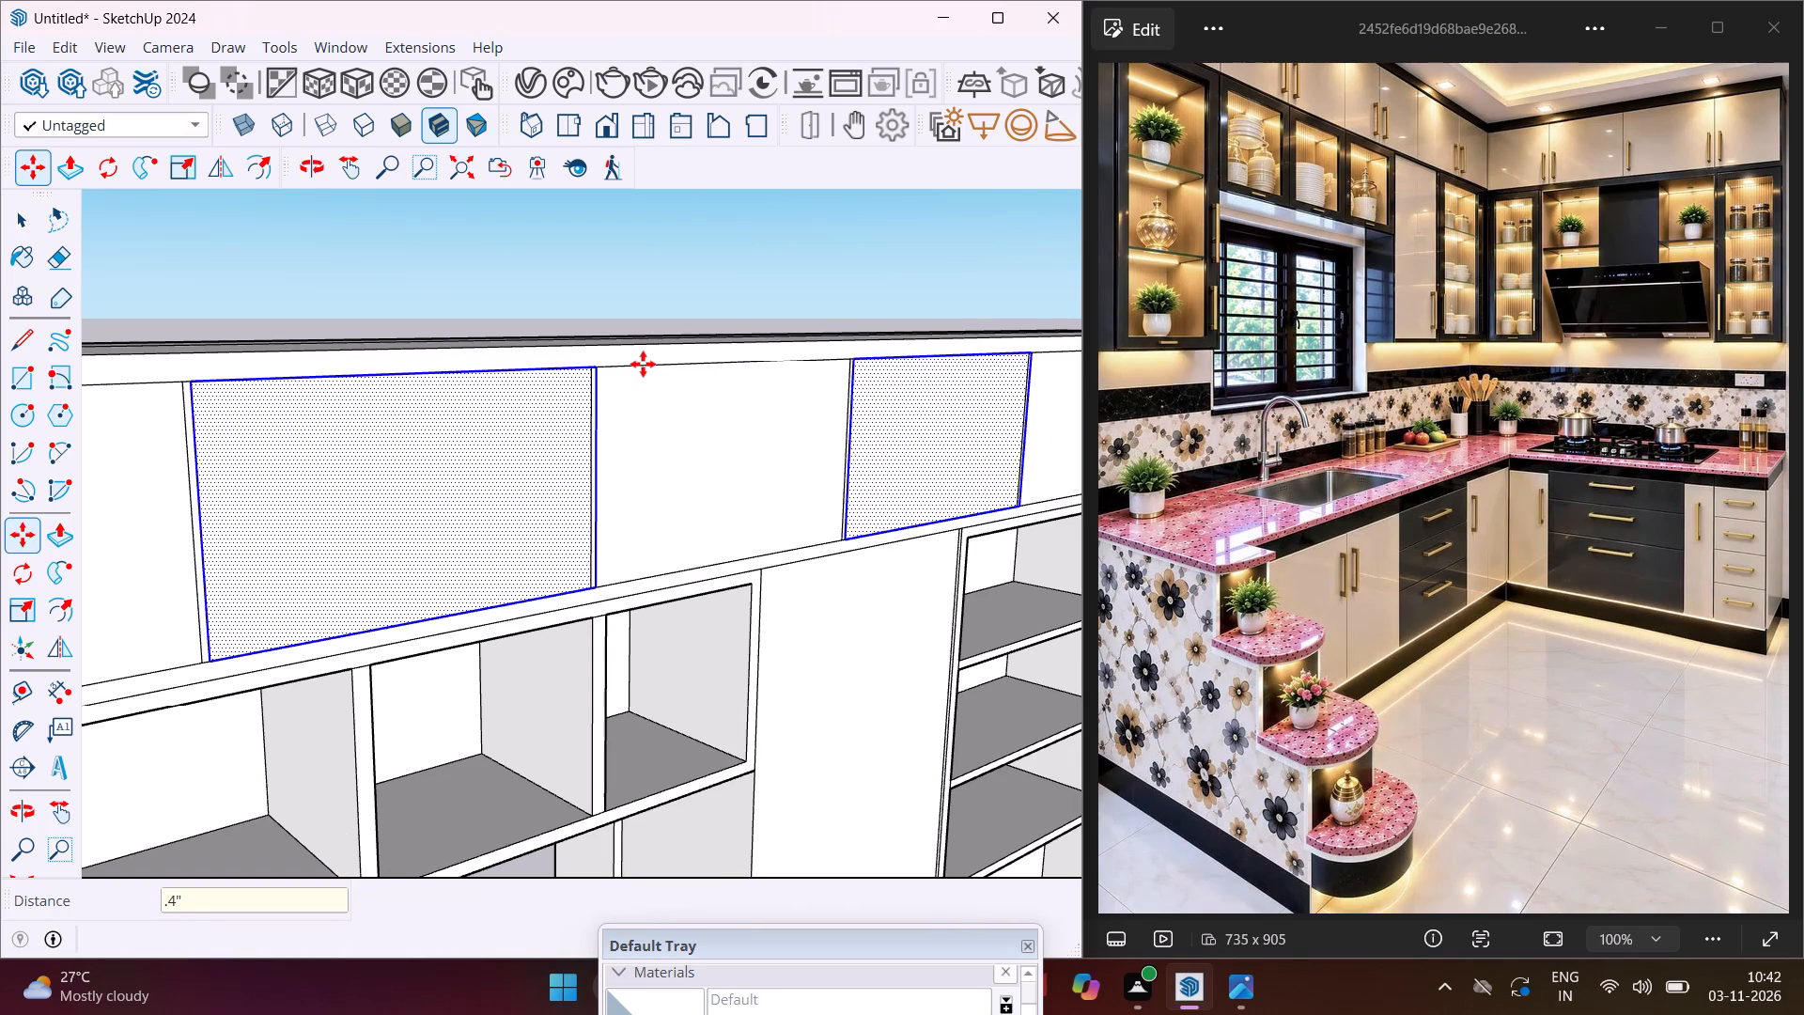
key("Escape")
key("space")
scroll(643, 364, "down", 3)
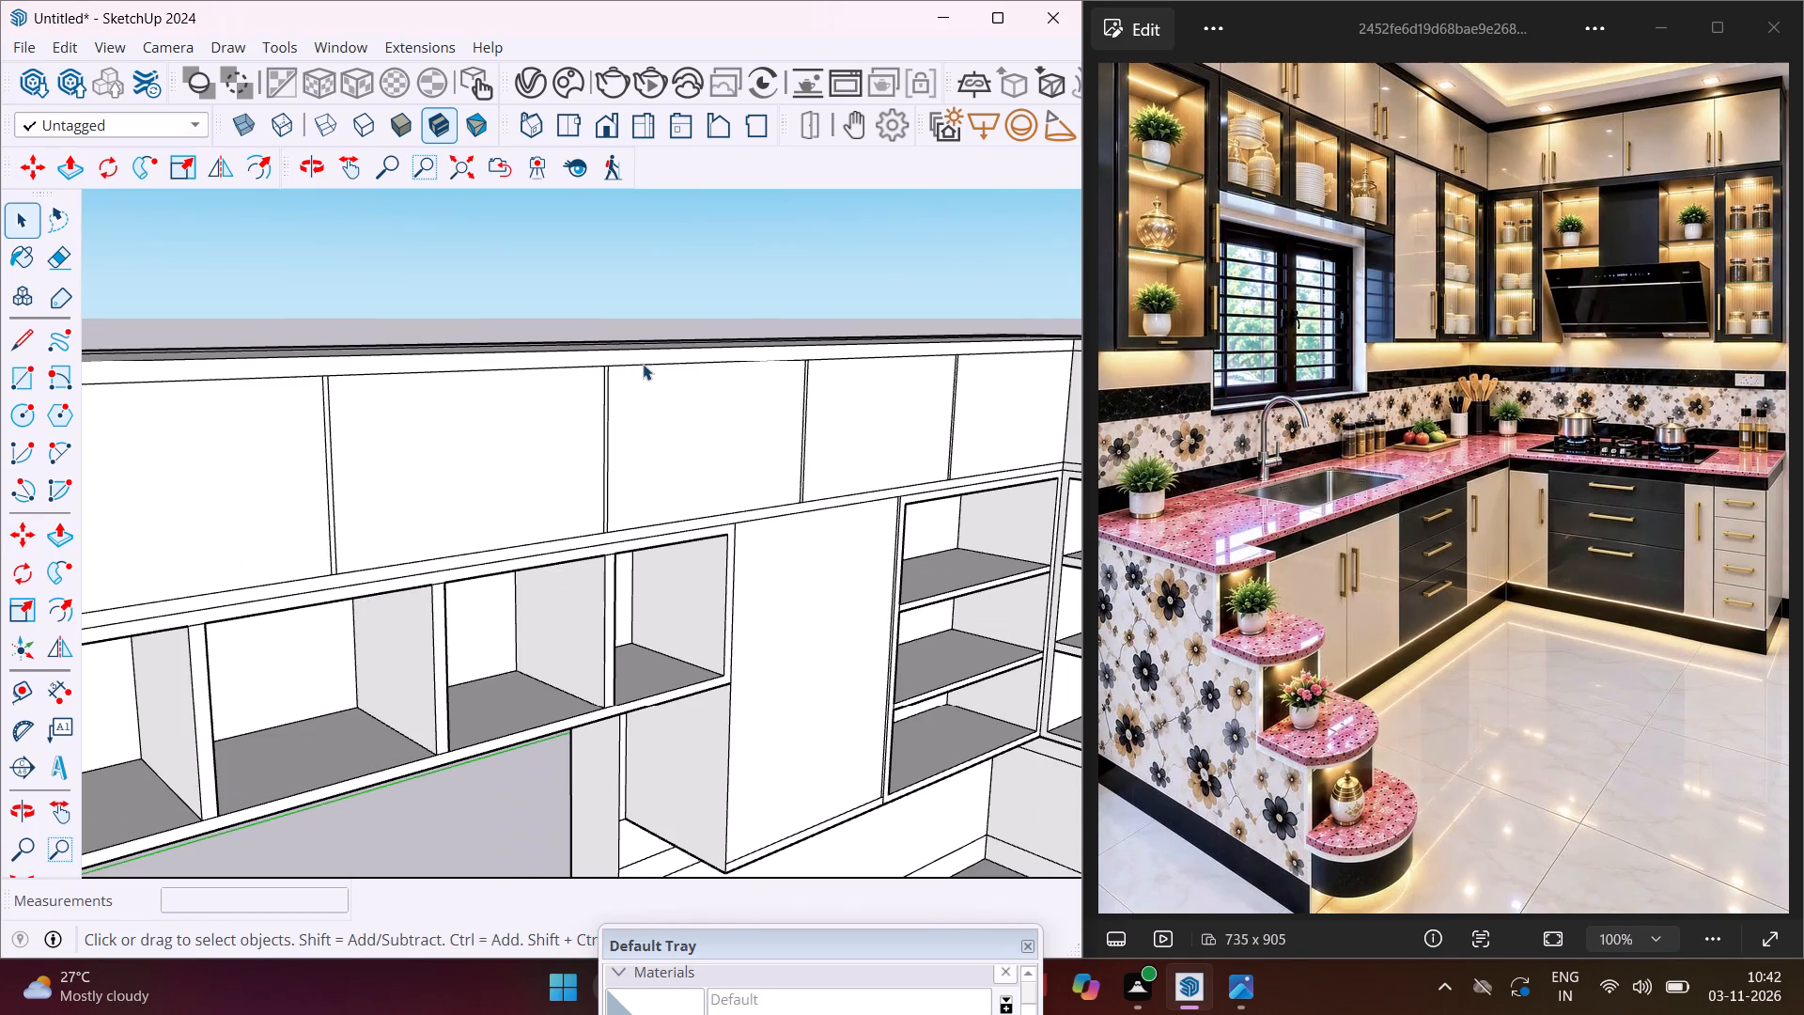
scroll(641, 365, "down", 9)
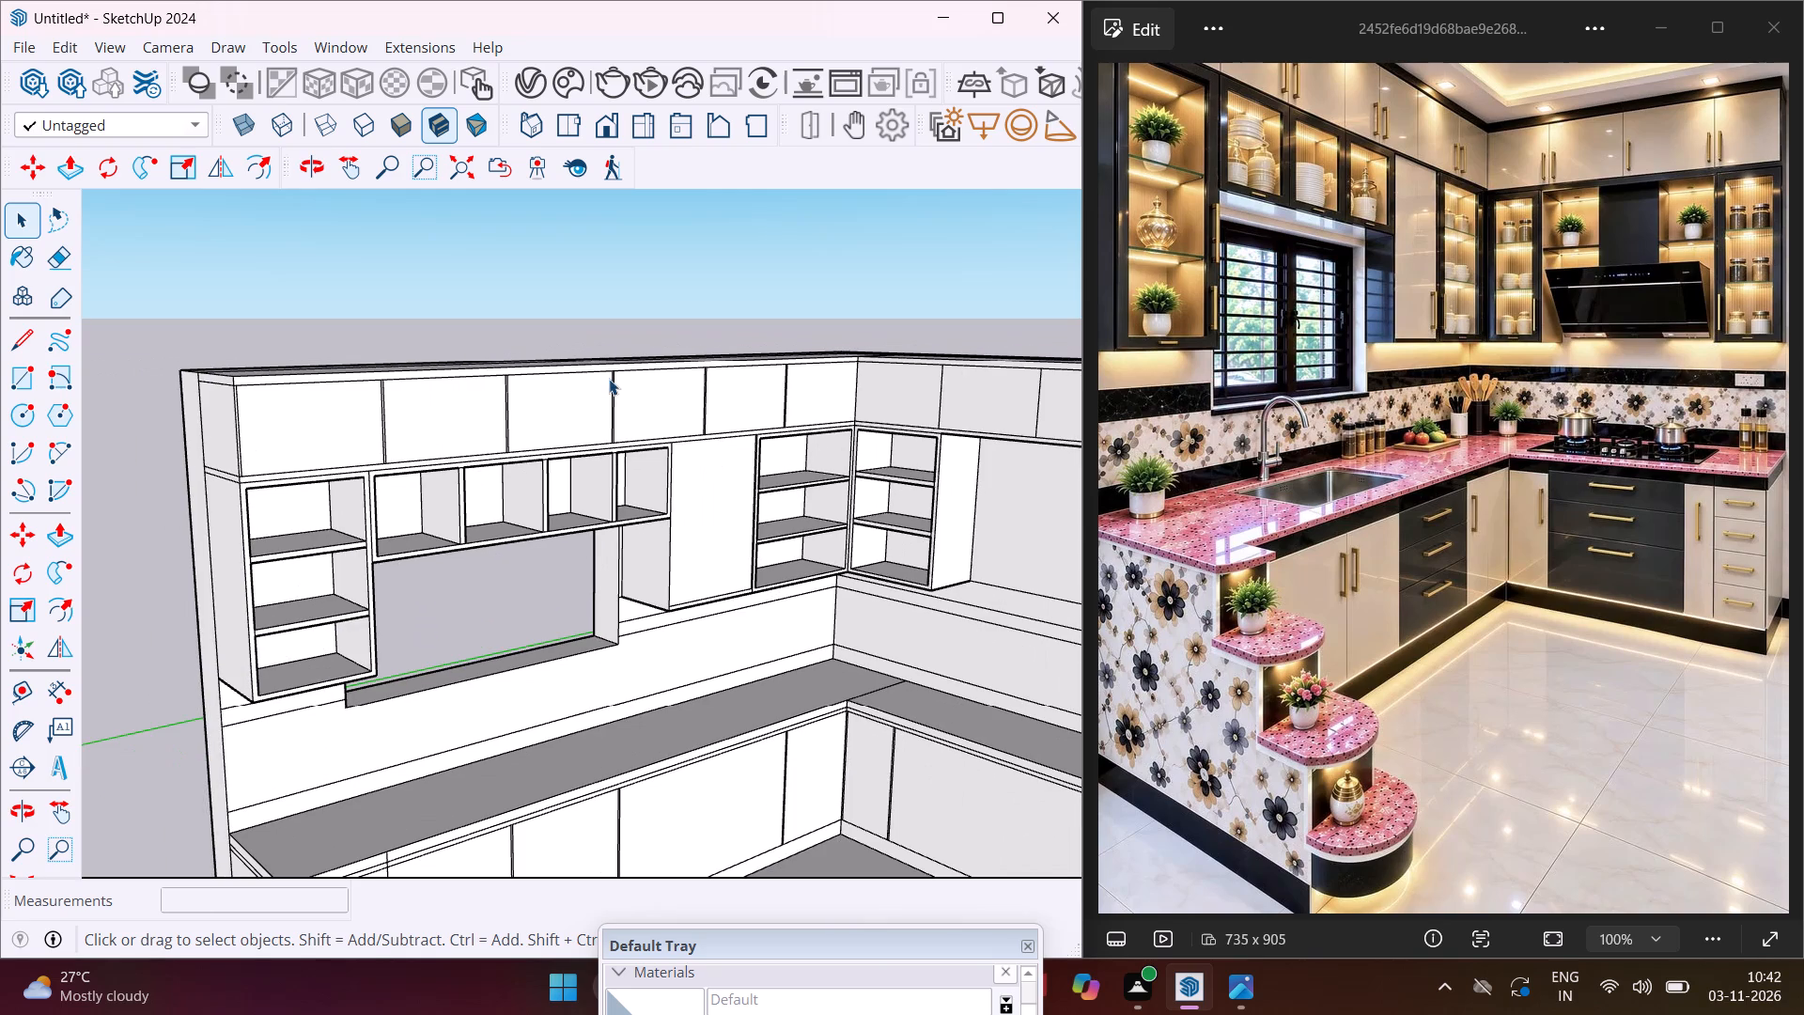
Copy the first and third door panel faces of the hood wall's upper band 0.4" away from the room corner to form gaps.
middle_click_drag(609, 379, 844, 381)
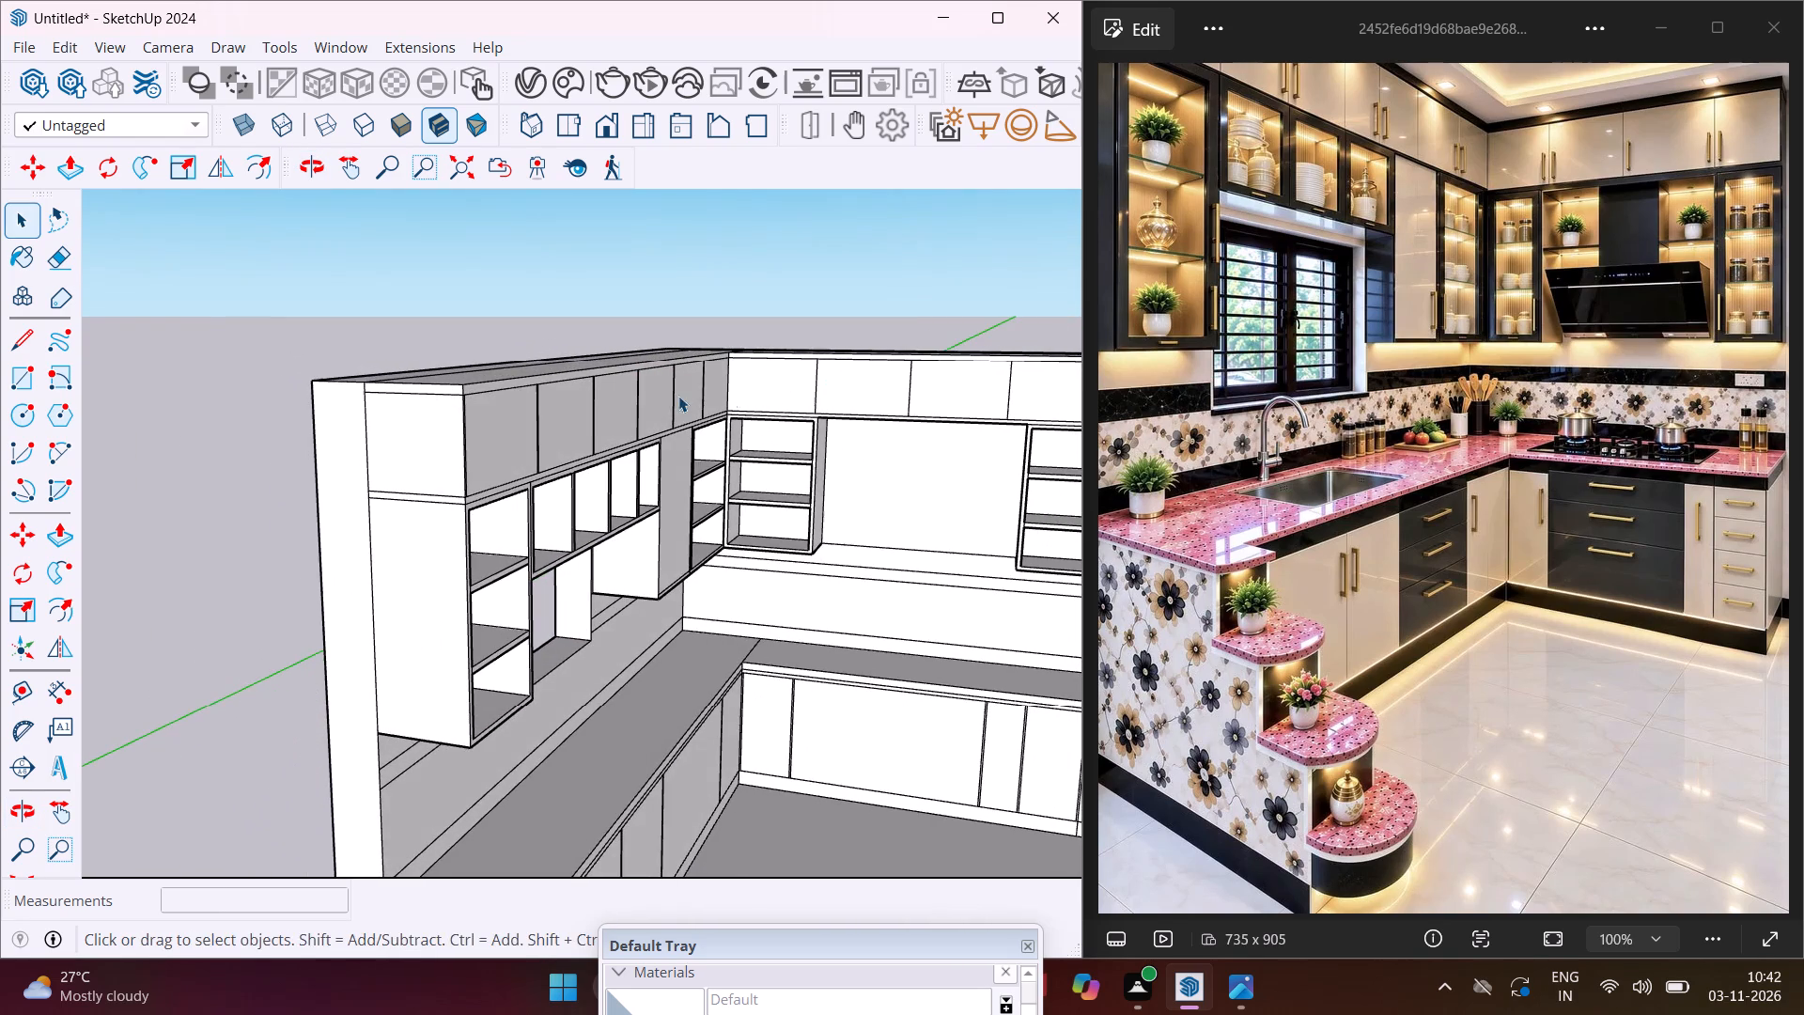
scroll(678, 396, "down", 4)
scroll(910, 367, "up", 12)
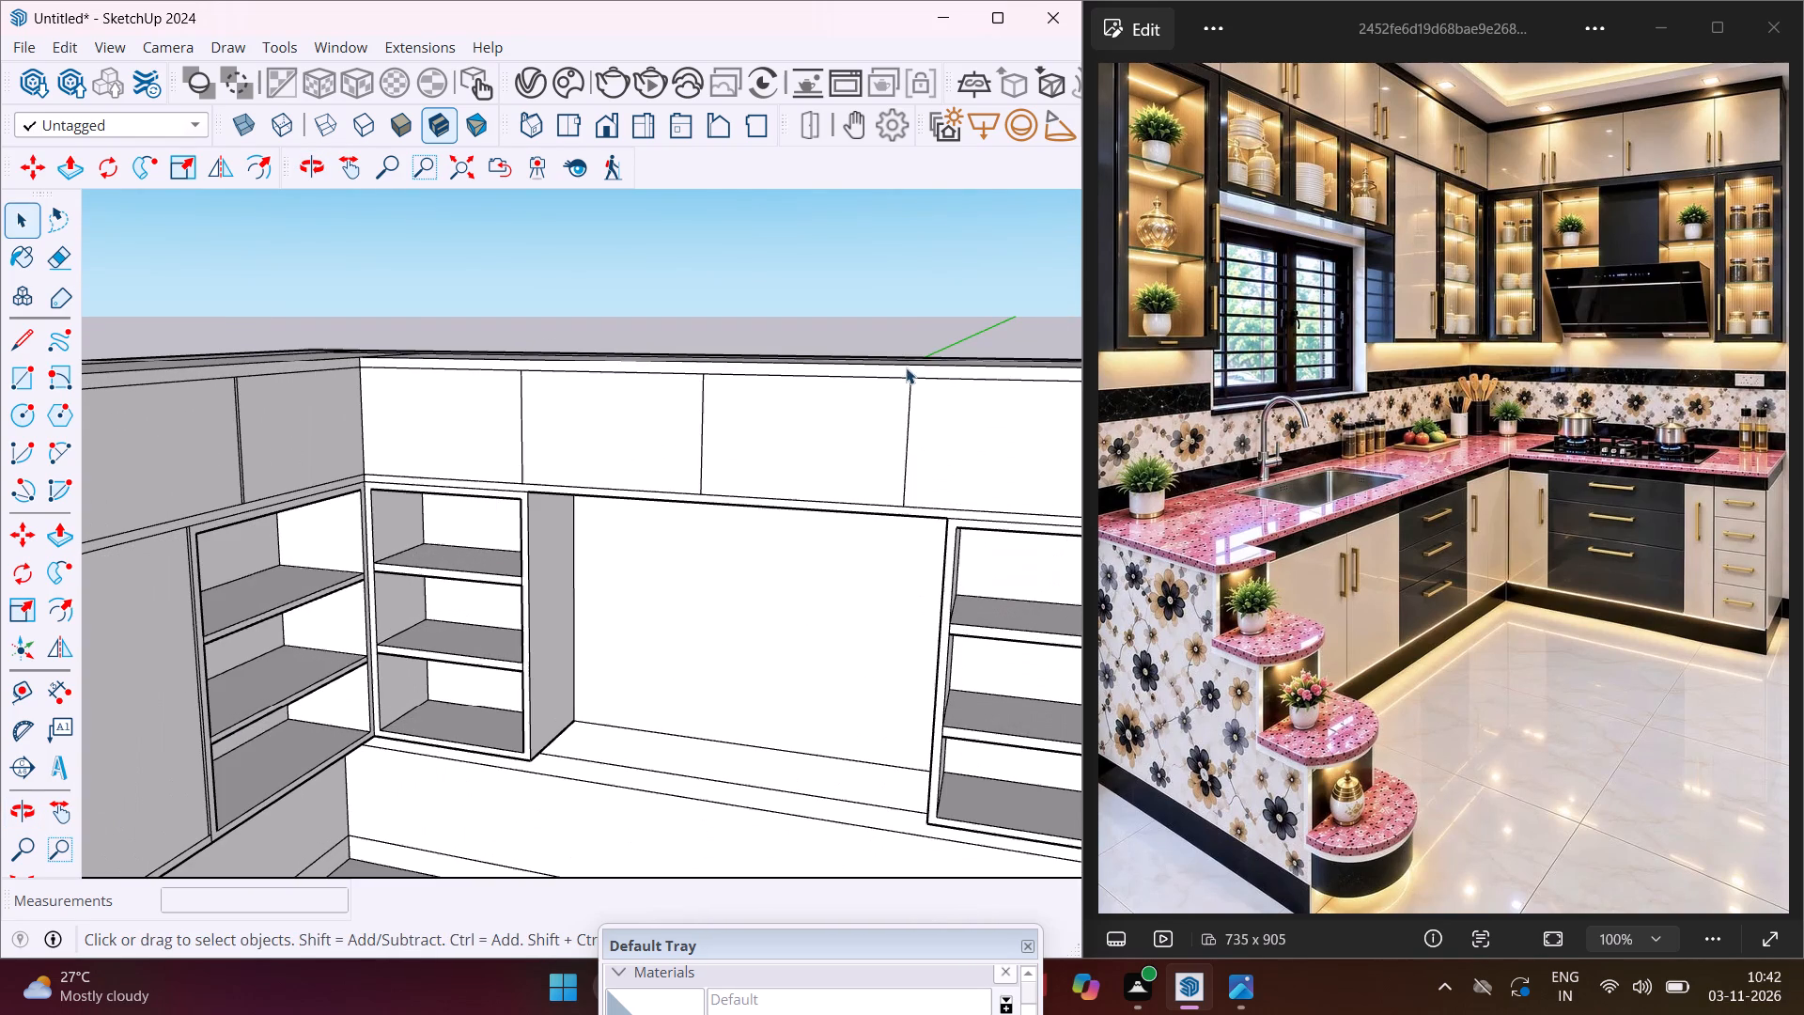
left_click(851, 420)
left_click(487, 445, "ctrl")
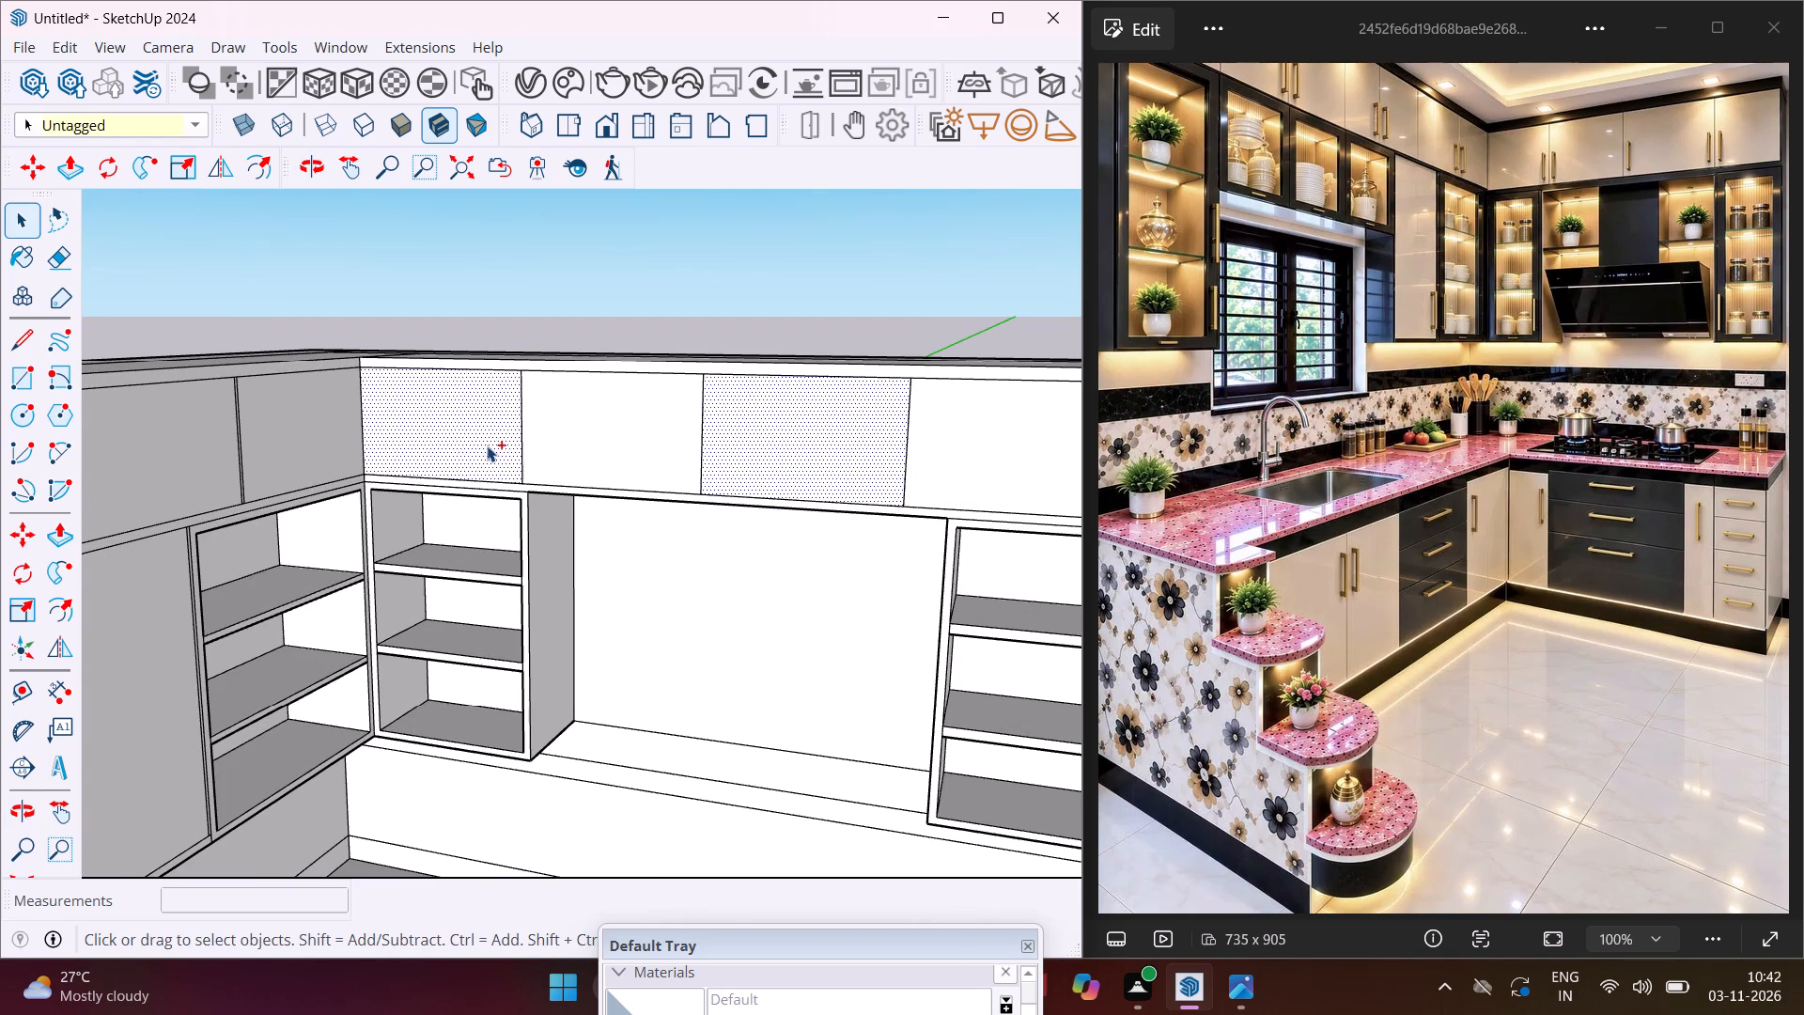
key("m")
scroll(894, 394, "up", 6)
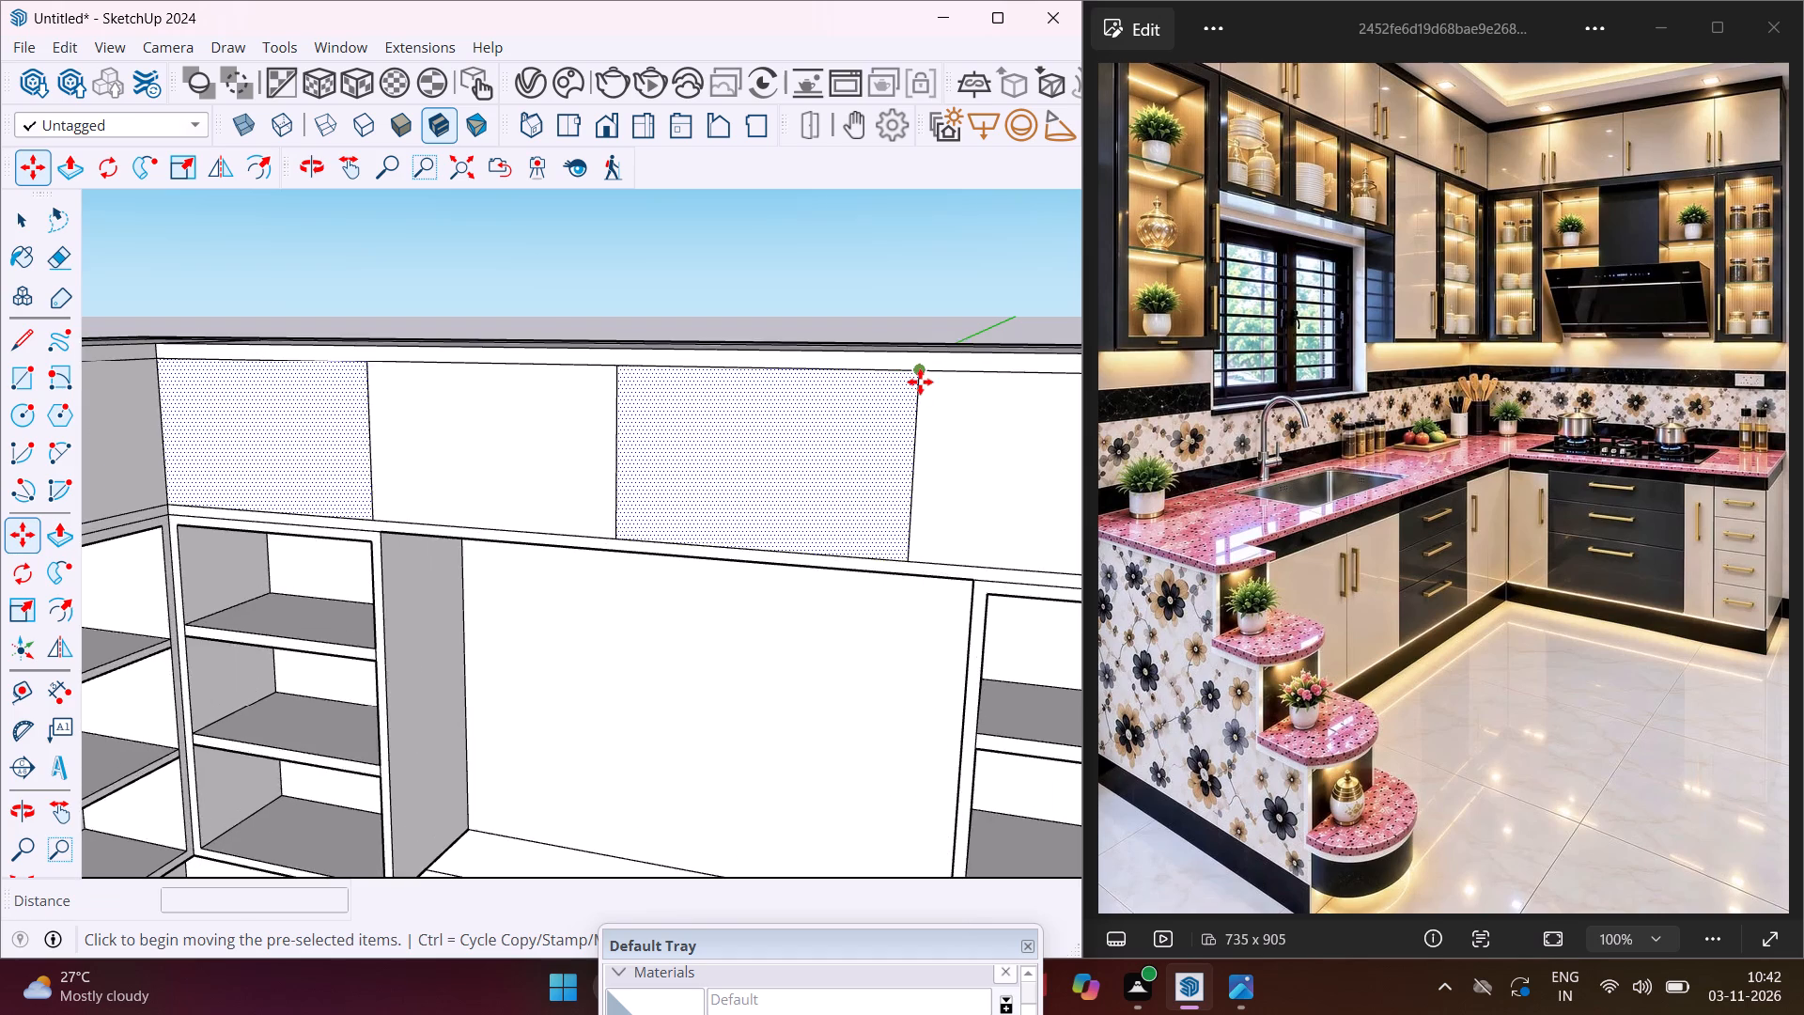
scroll(920, 382, "up", 1)
left_click(917, 368)
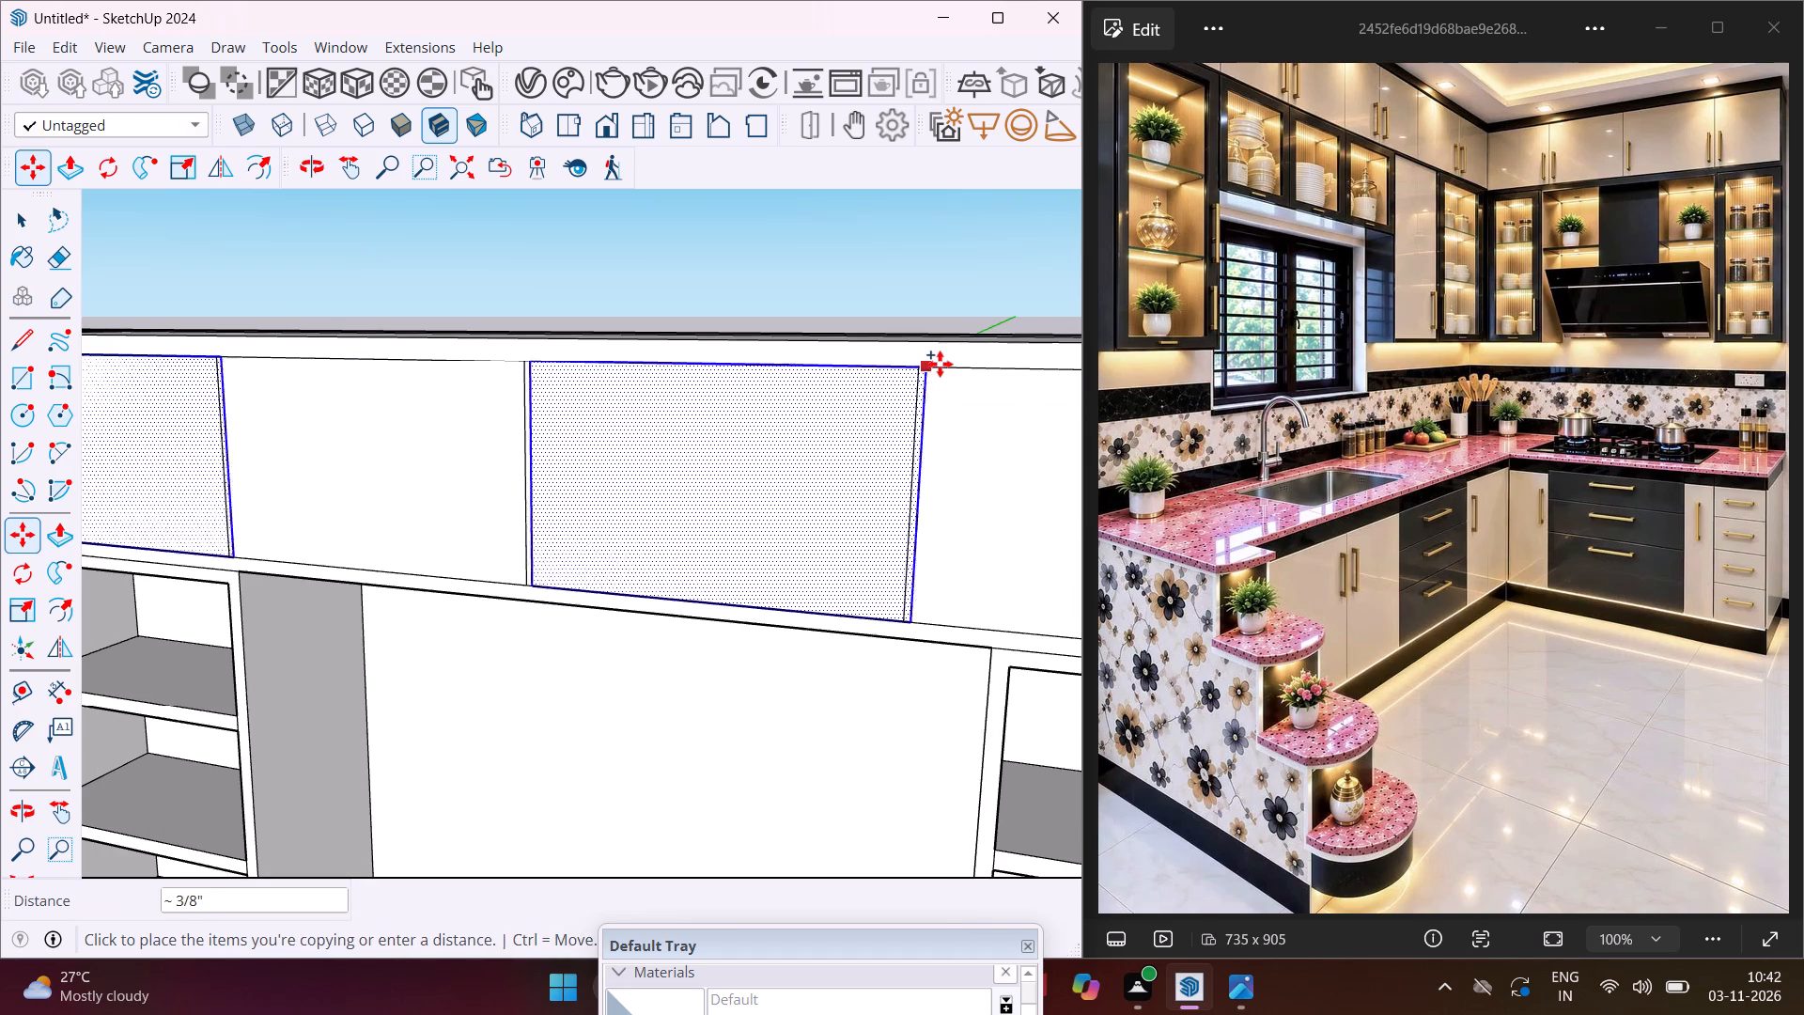
type(".4\"")
key("Return")
scroll(945, 364, "down", 5)
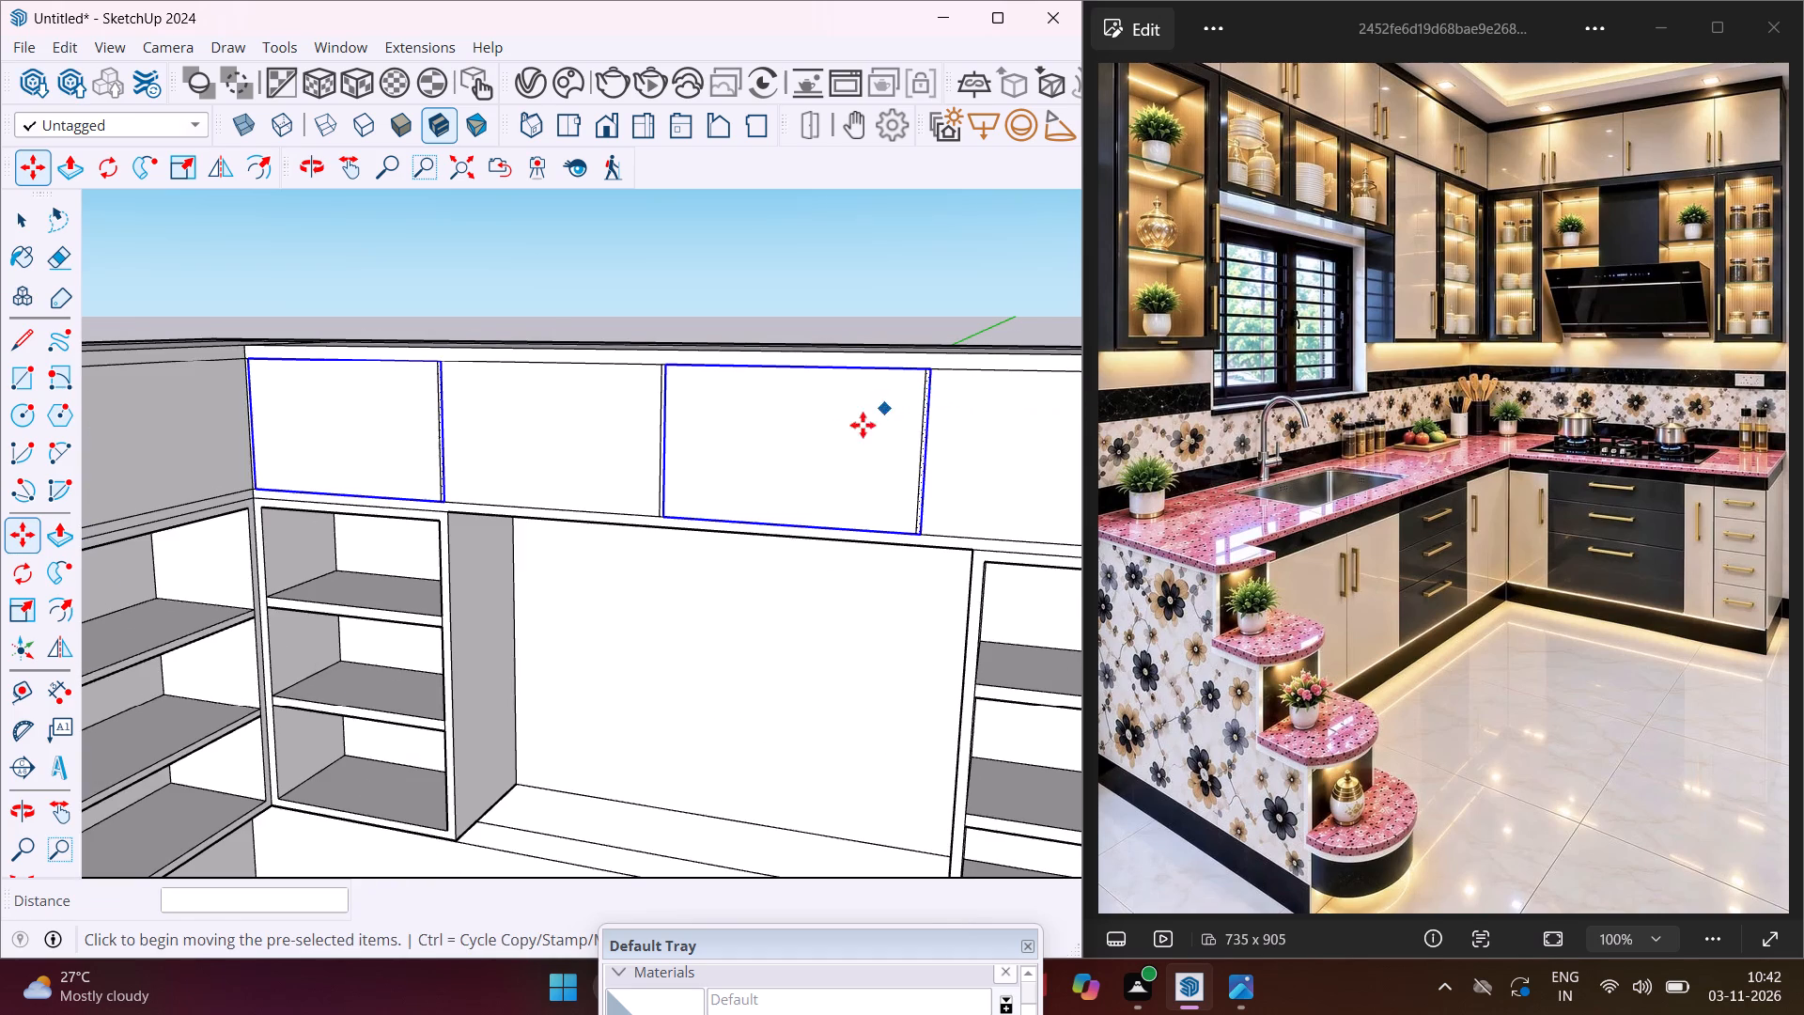
key("Escape")
key("space")
Draw vertical lines extending the hood wall base cabinet's last door gap through the 1" strip and countertop edge to the countertop surface.
scroll(690, 558, "down", 11)
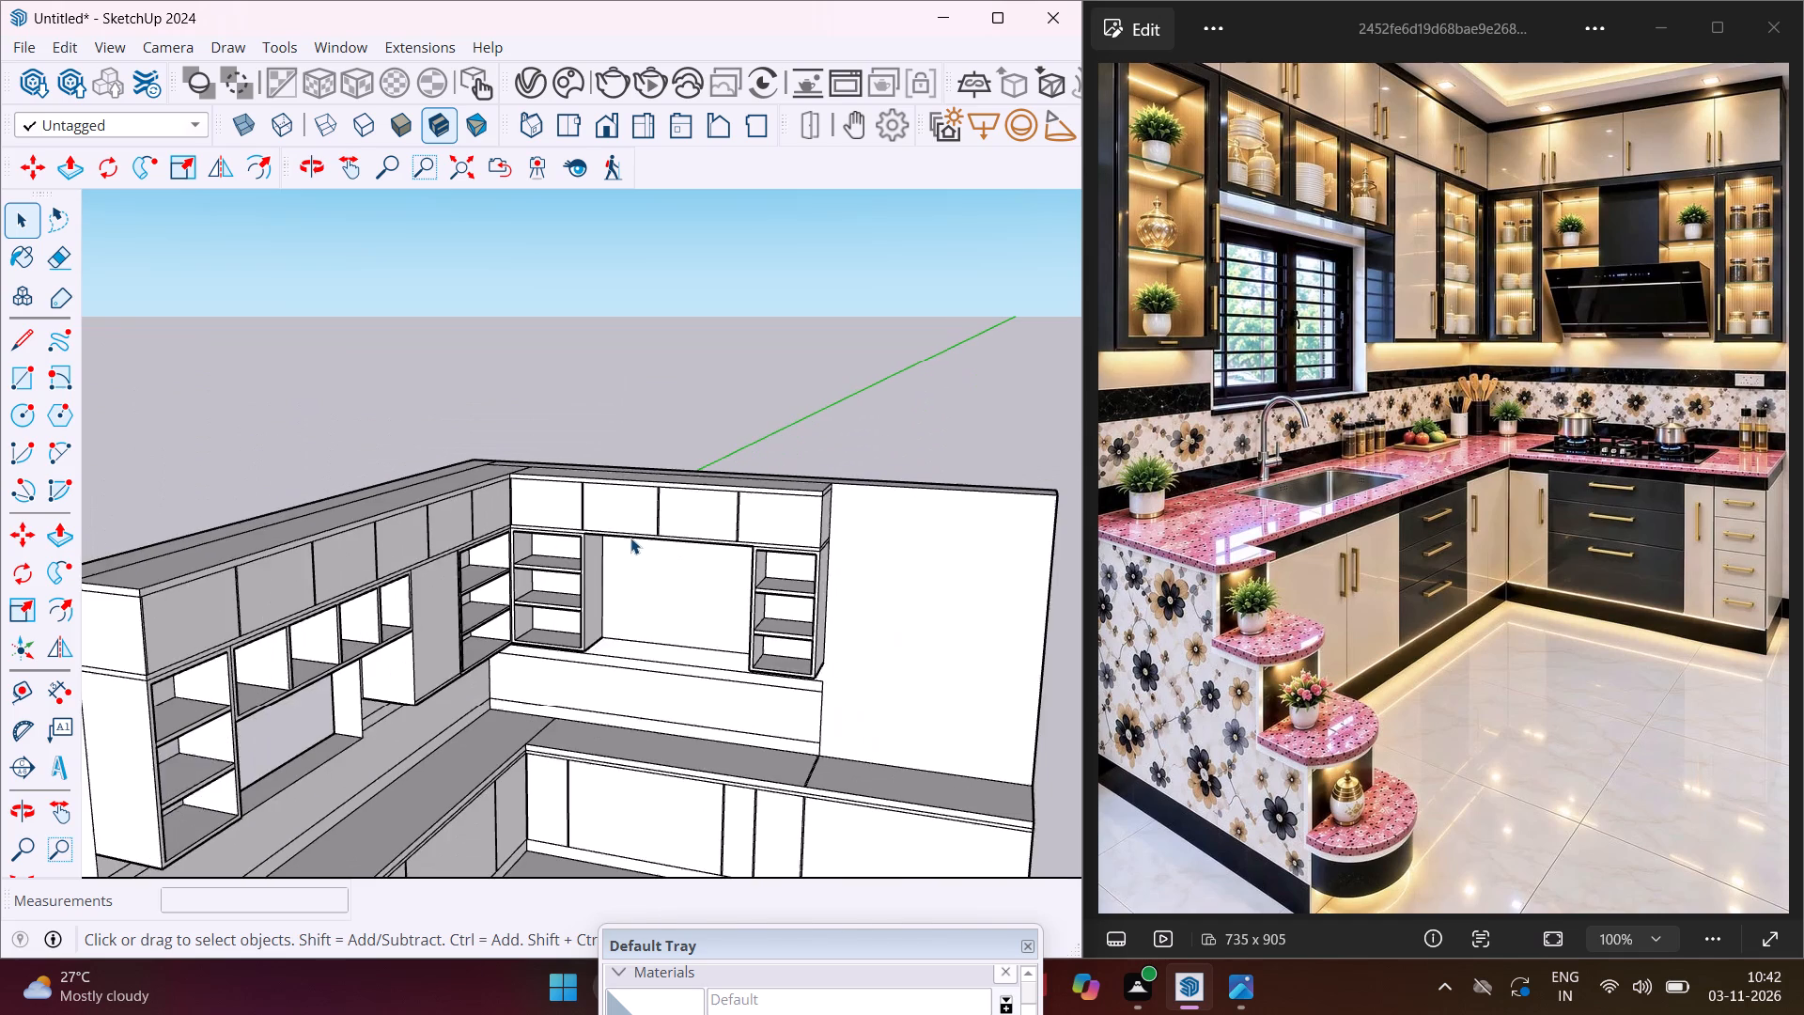
scroll(614, 532, "down", 4)
middle_click_drag(614, 532, 541, 458)
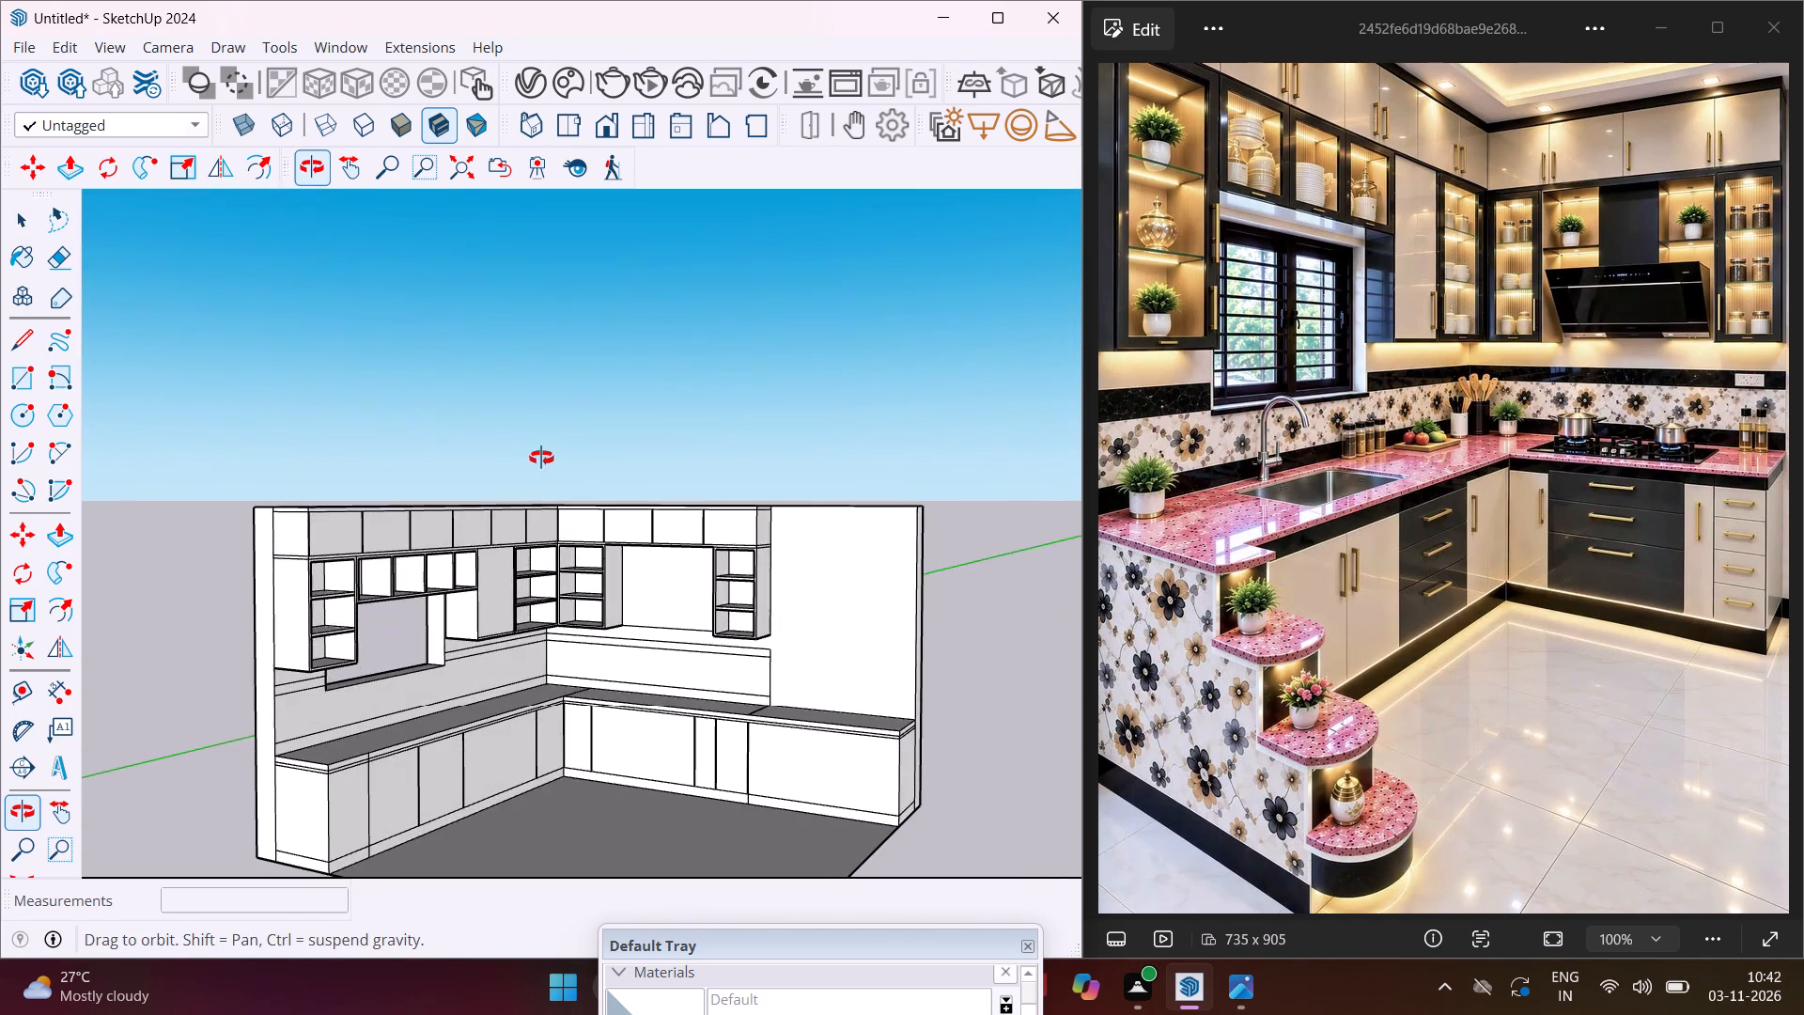
middle_click_drag(541, 458, 421, 492)
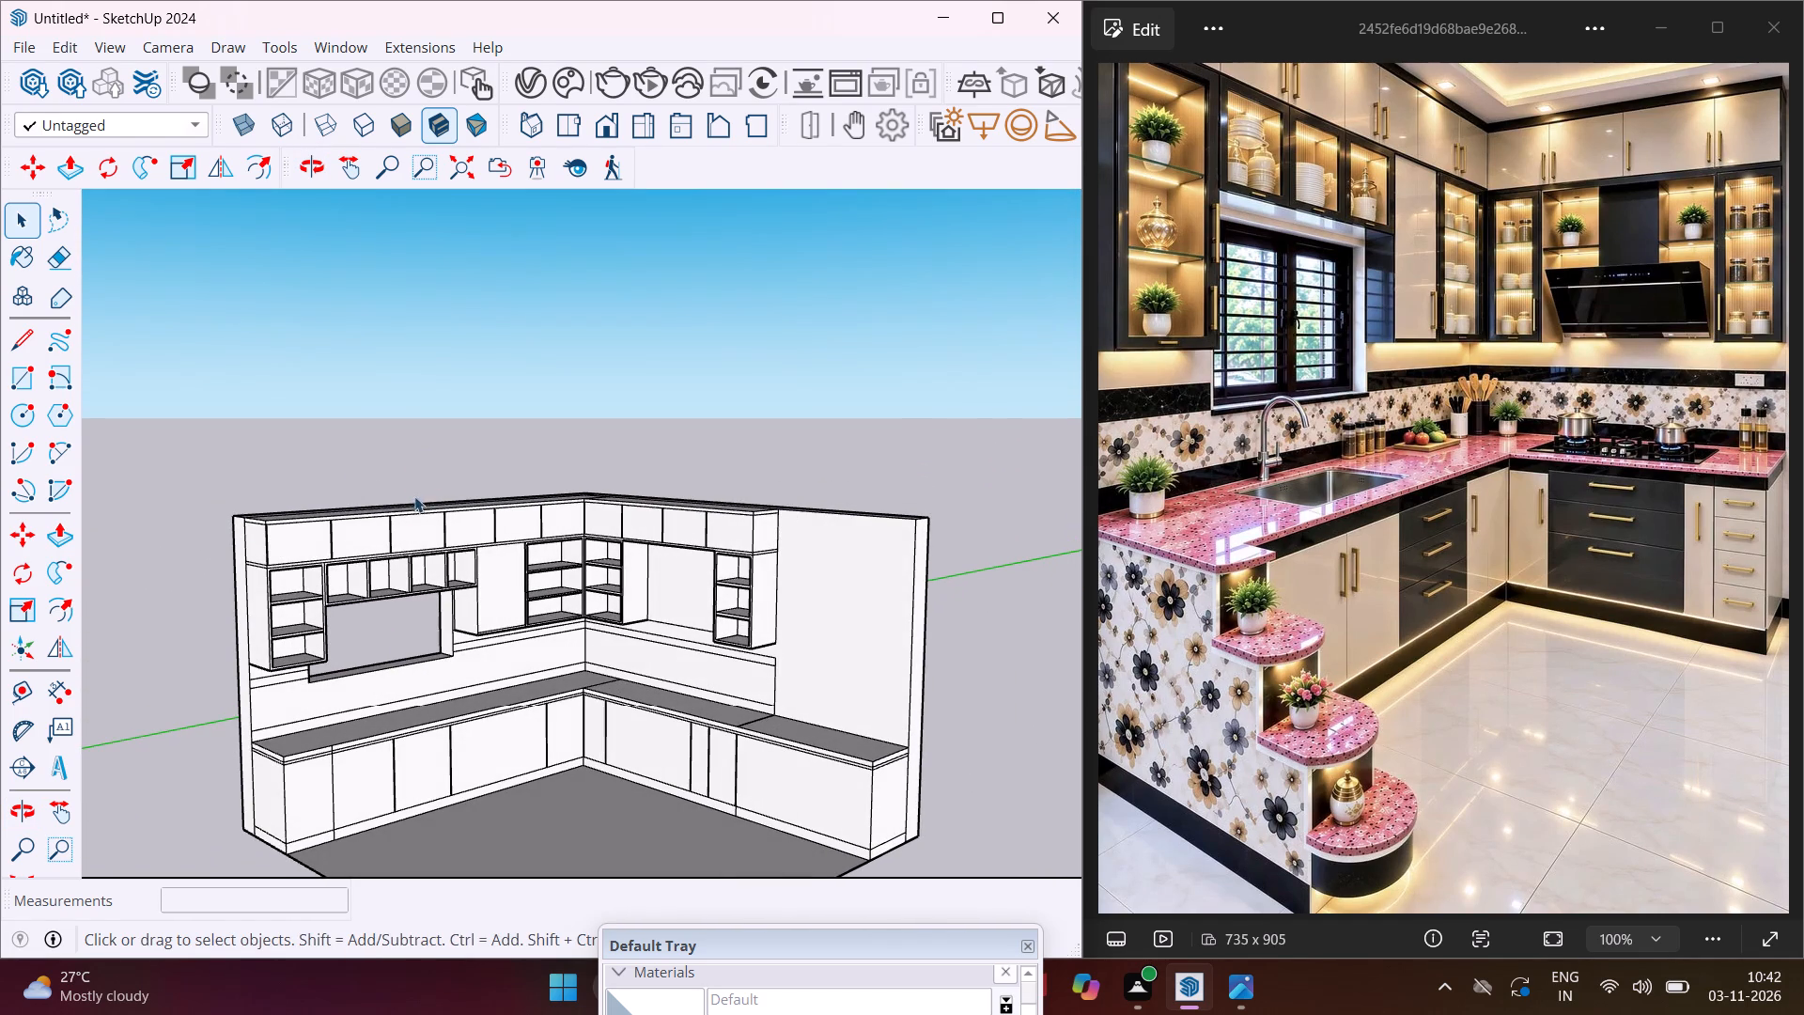
scroll(470, 524, "up", 1)
scroll(470, 524, "down", 2)
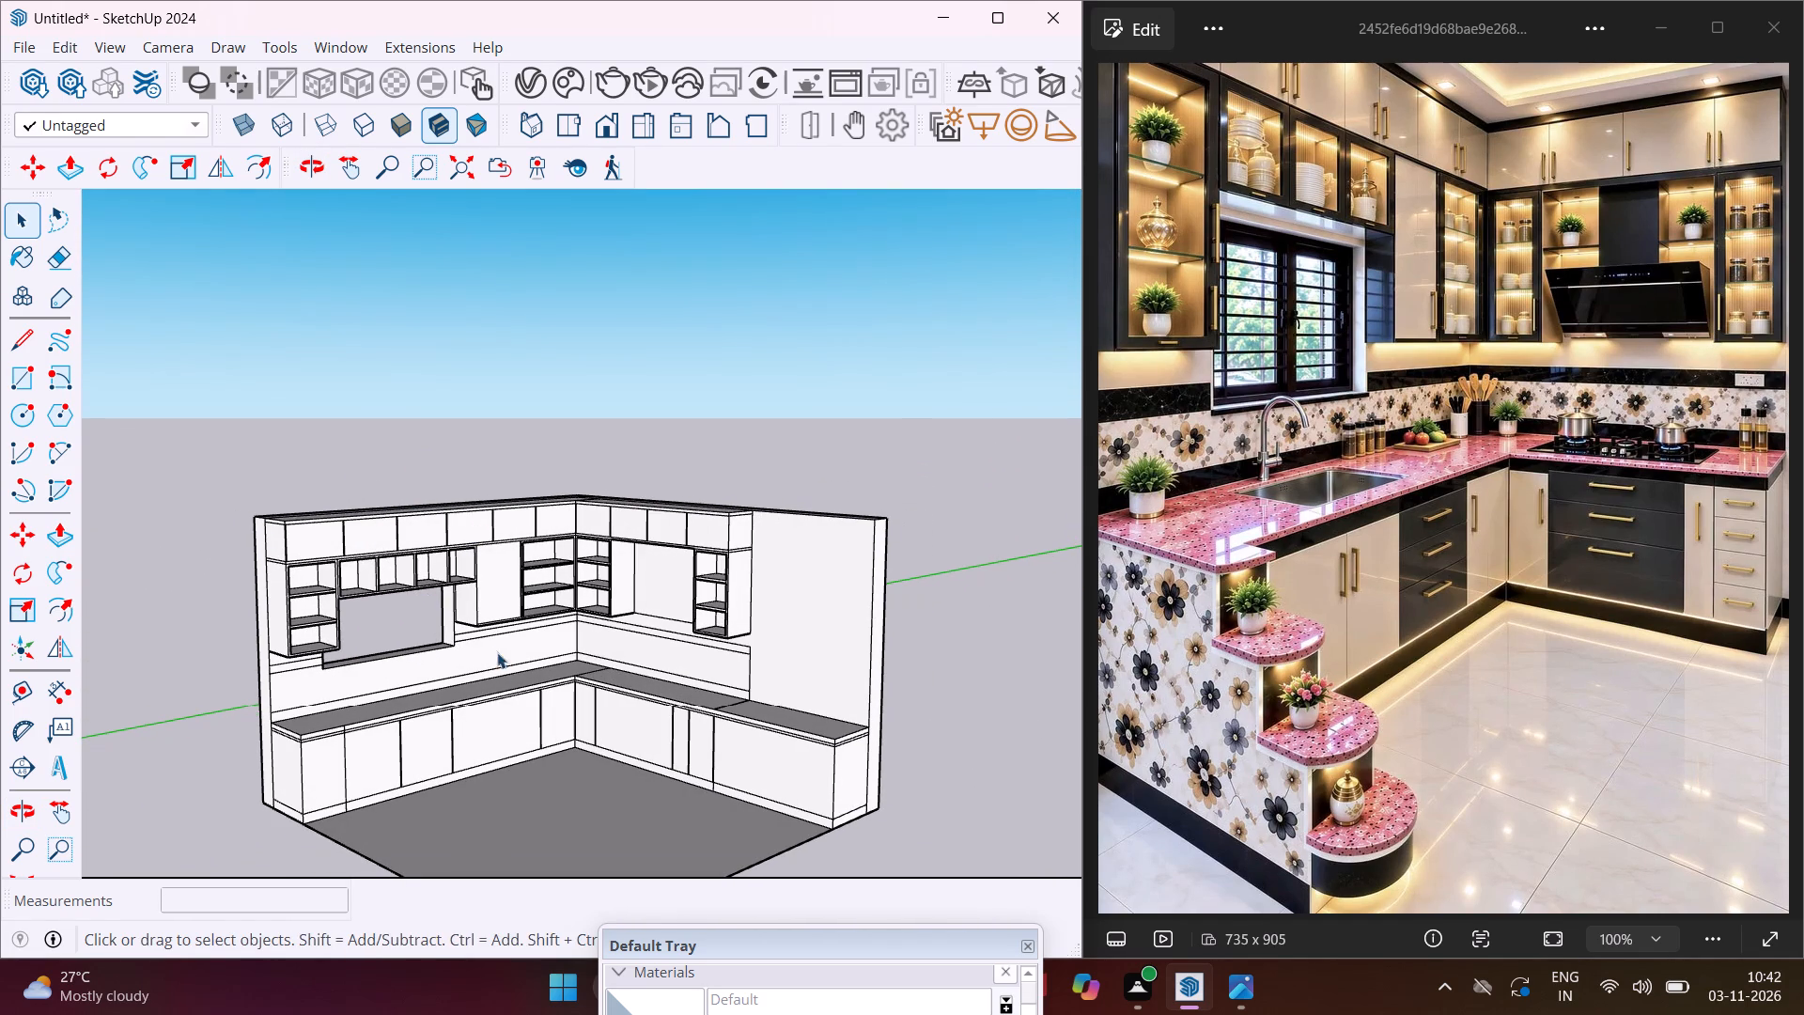
scroll(434, 744, "up", 5)
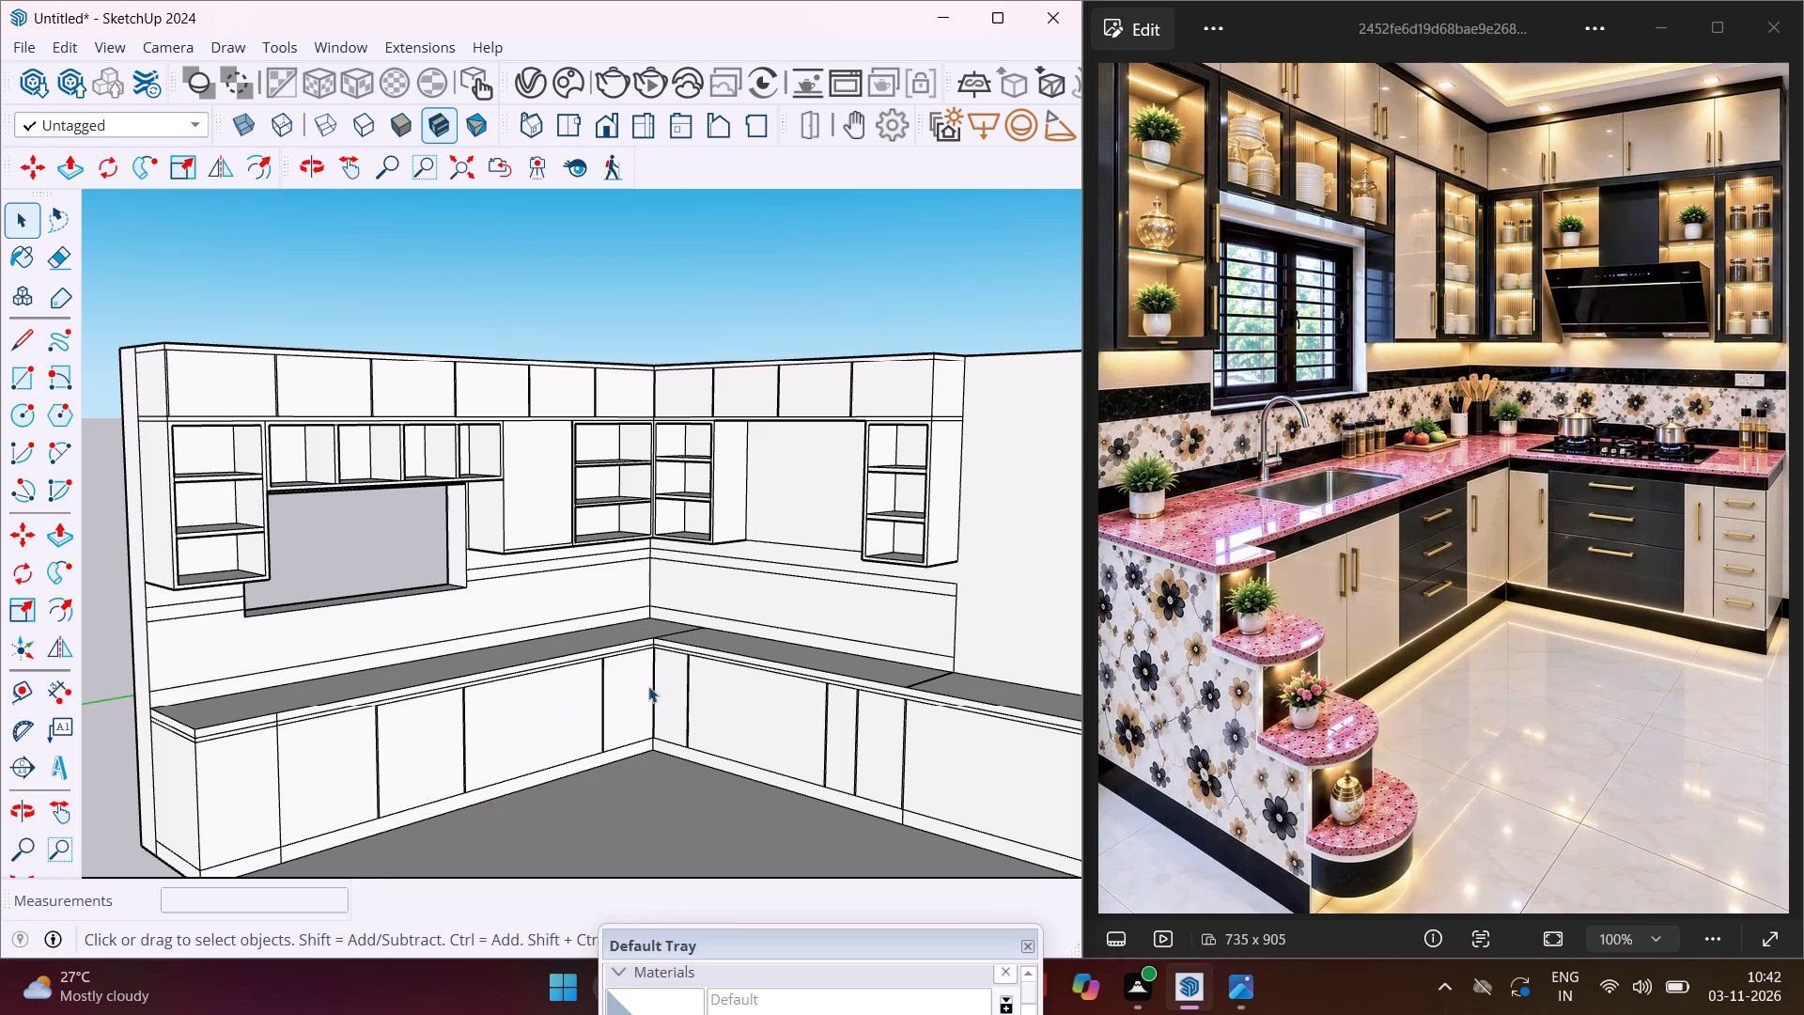
scroll(914, 694, "up", 15)
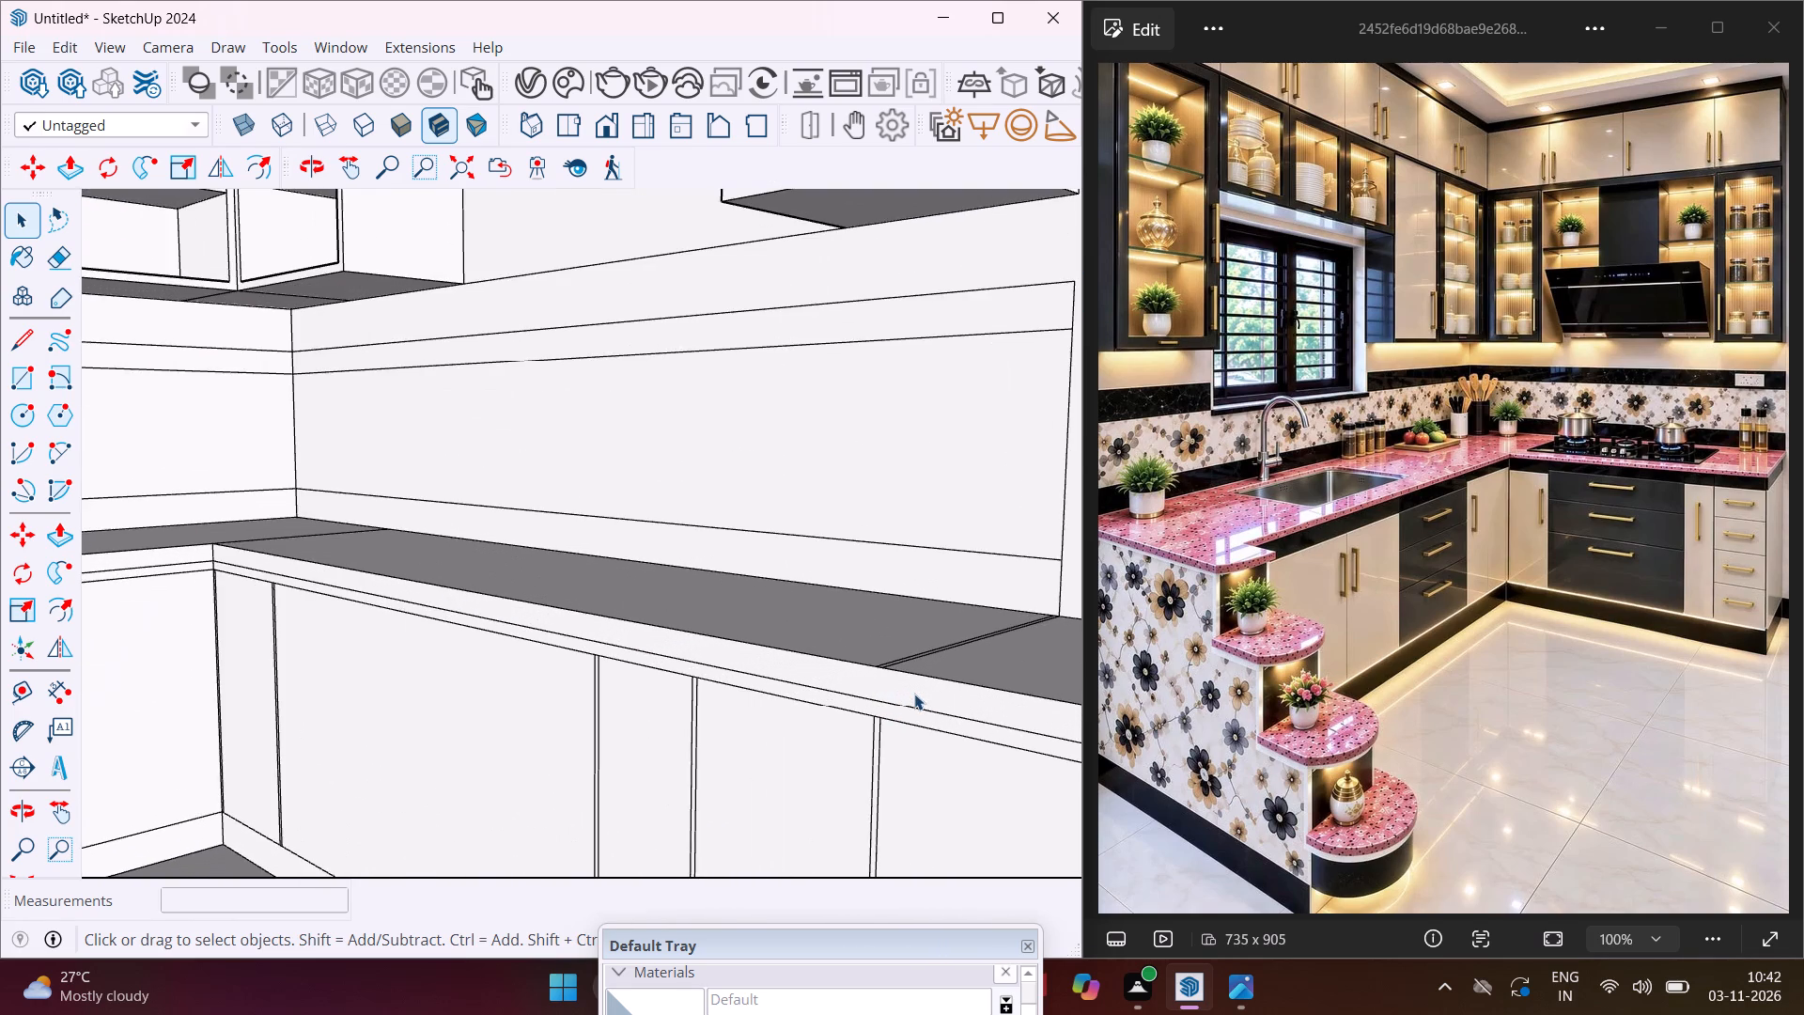
scroll(914, 694, "up", 4)
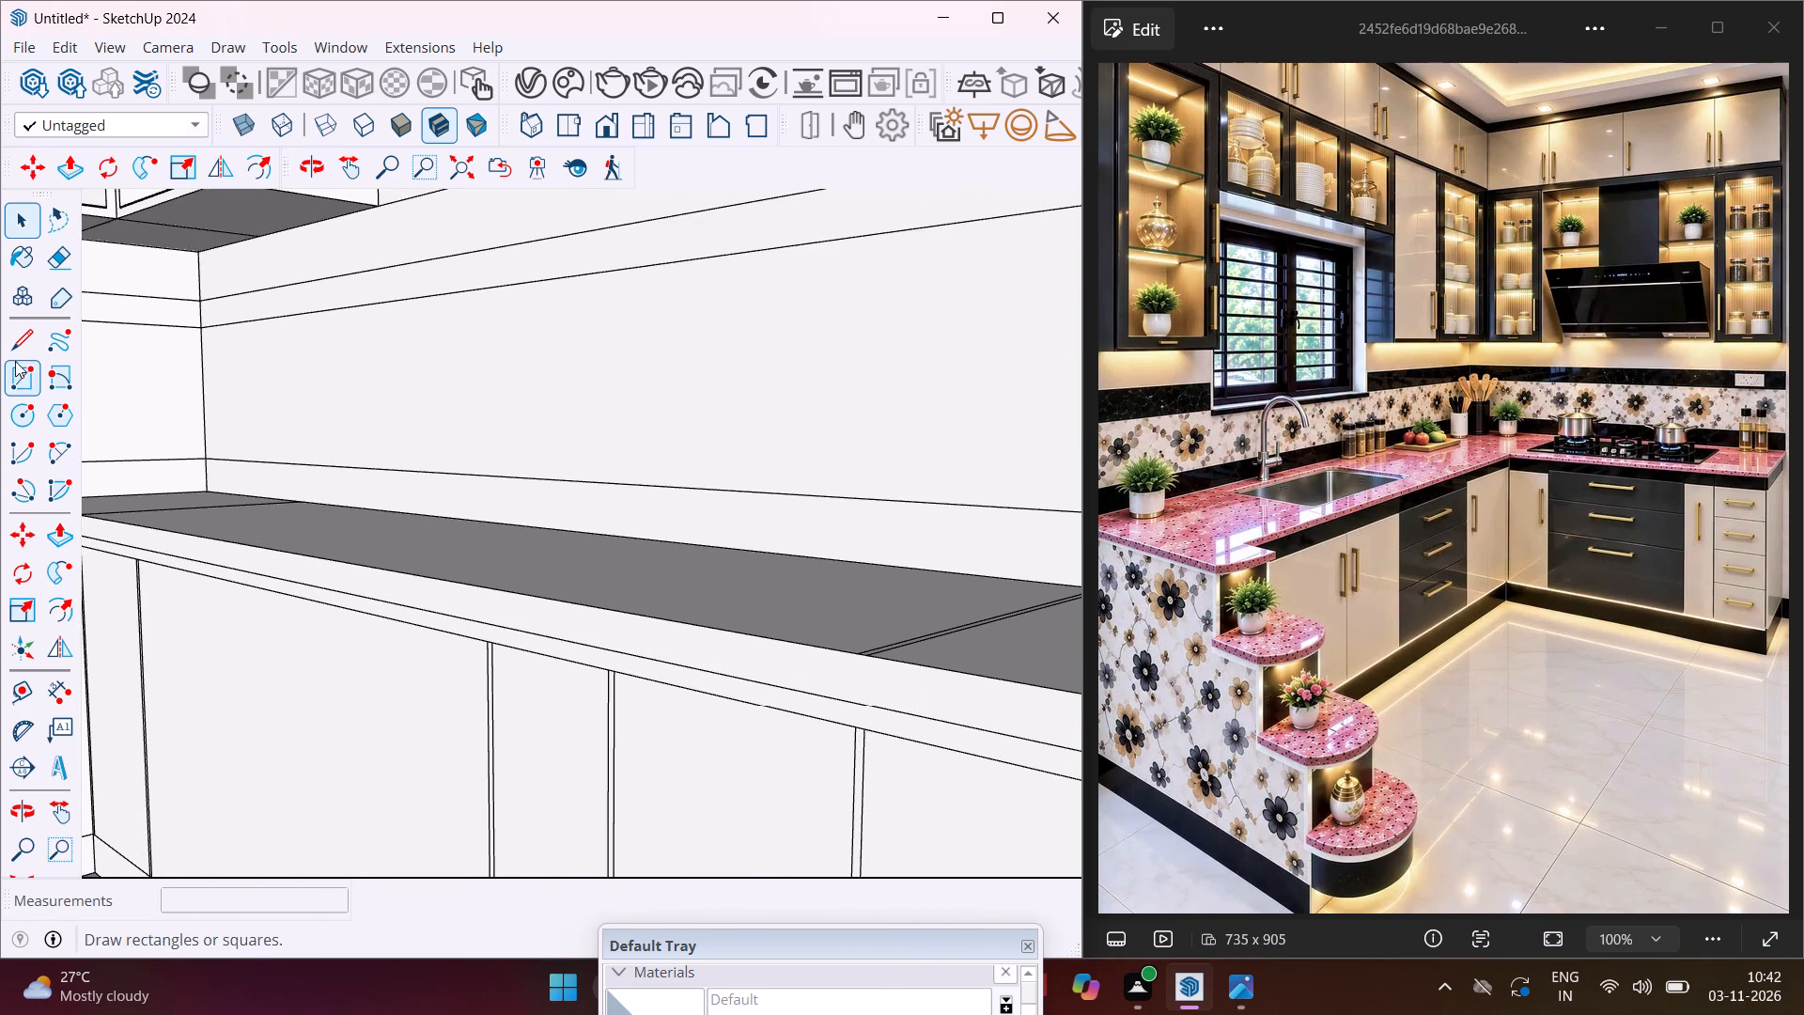
left_click(14, 352)
scroll(1151, 762, "up", 4)
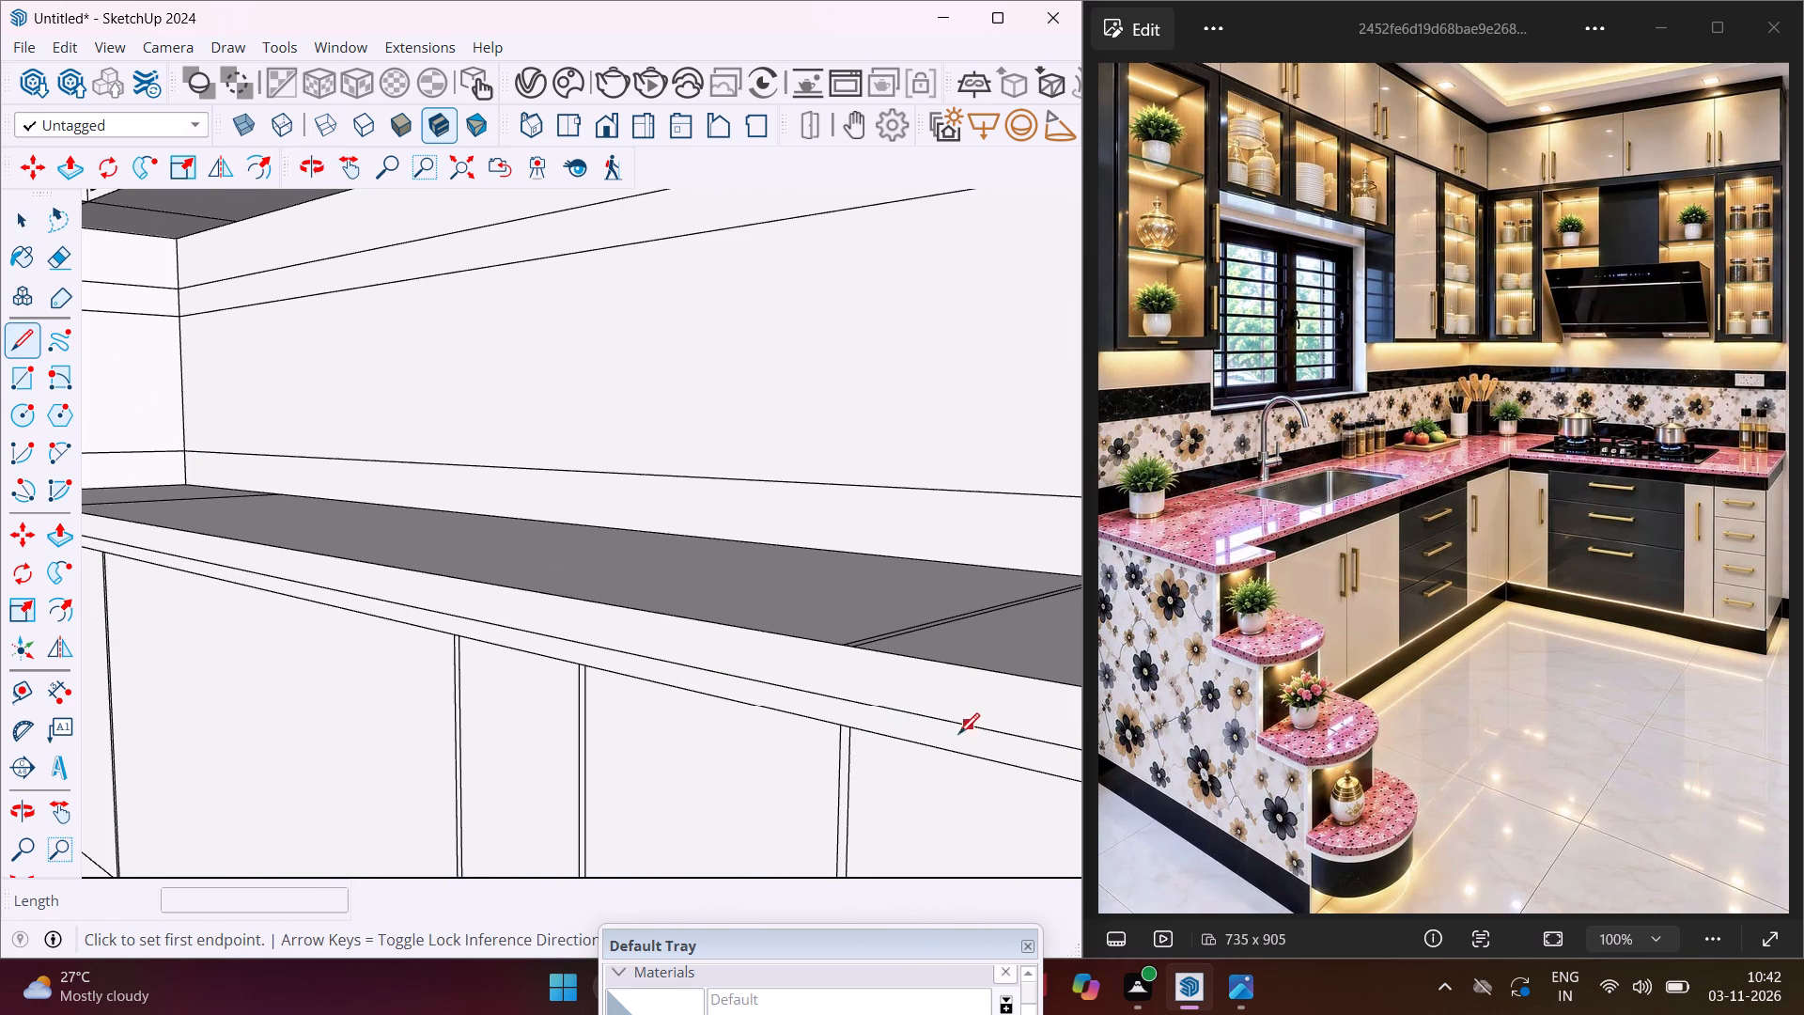
scroll(955, 732, "up", 7)
scroll(829, 732, "up", 2)
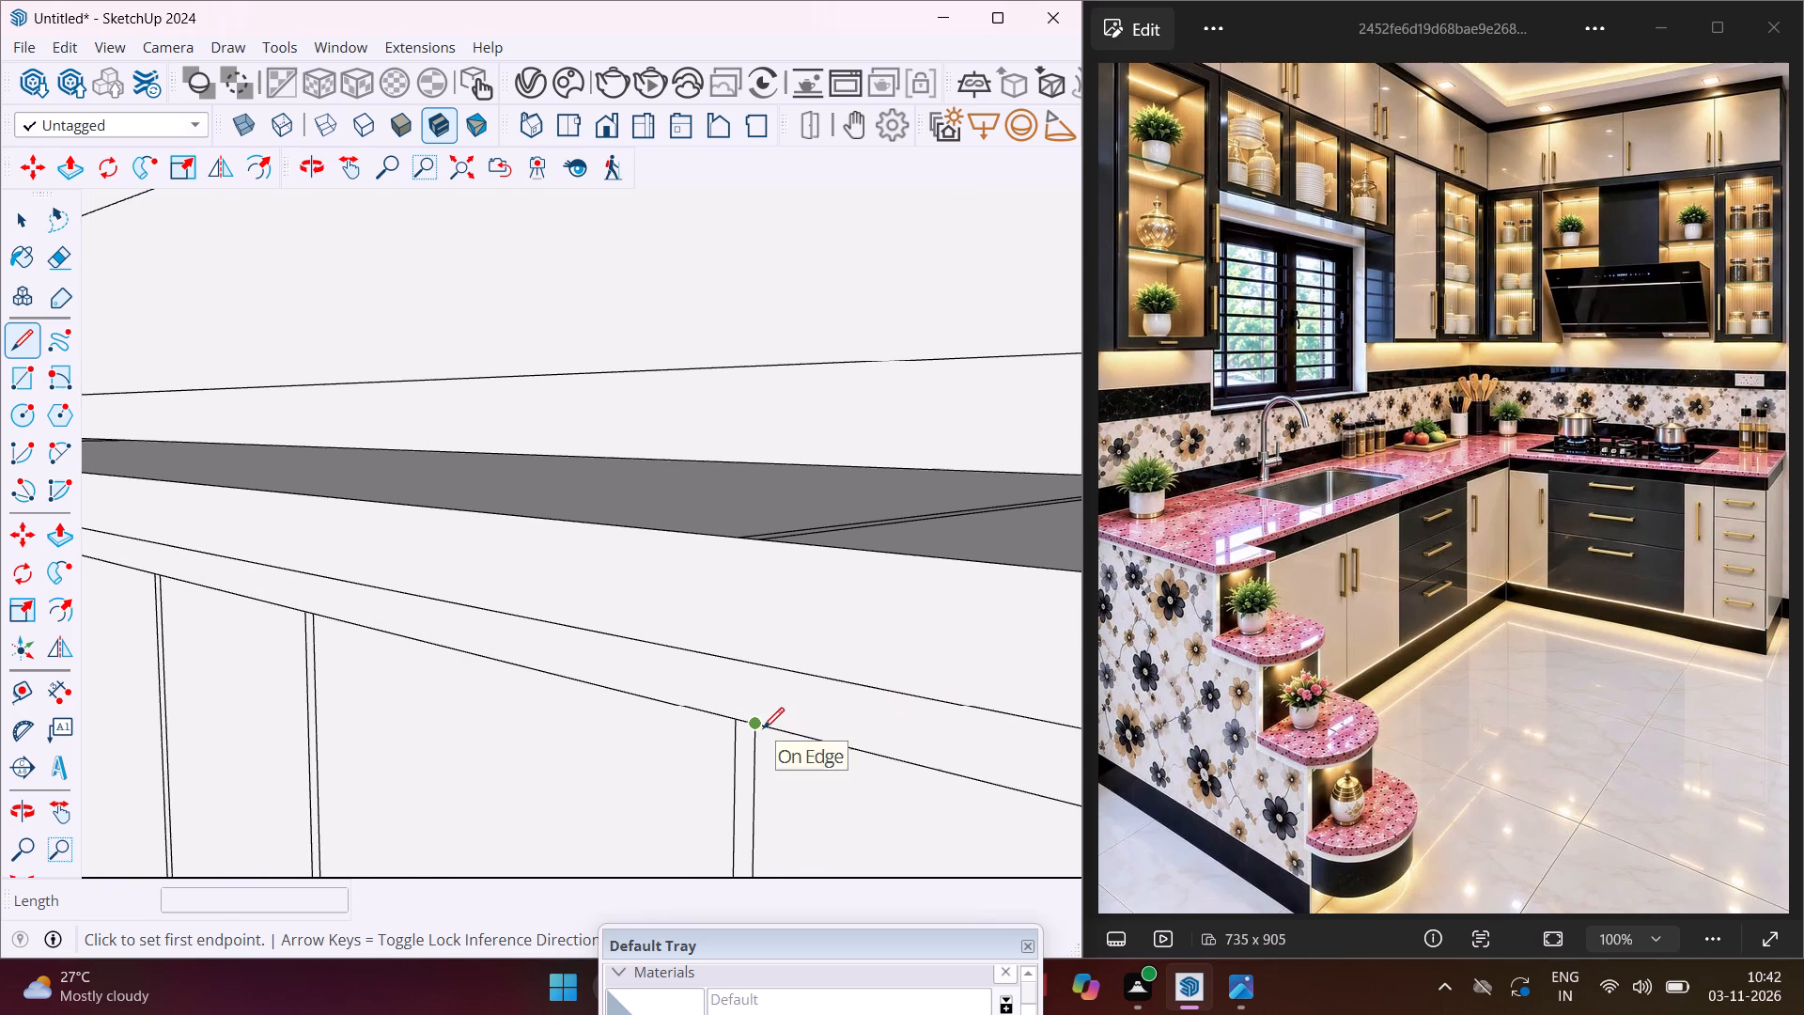
left_click(758, 724)
left_click(768, 674)
left_click(760, 662)
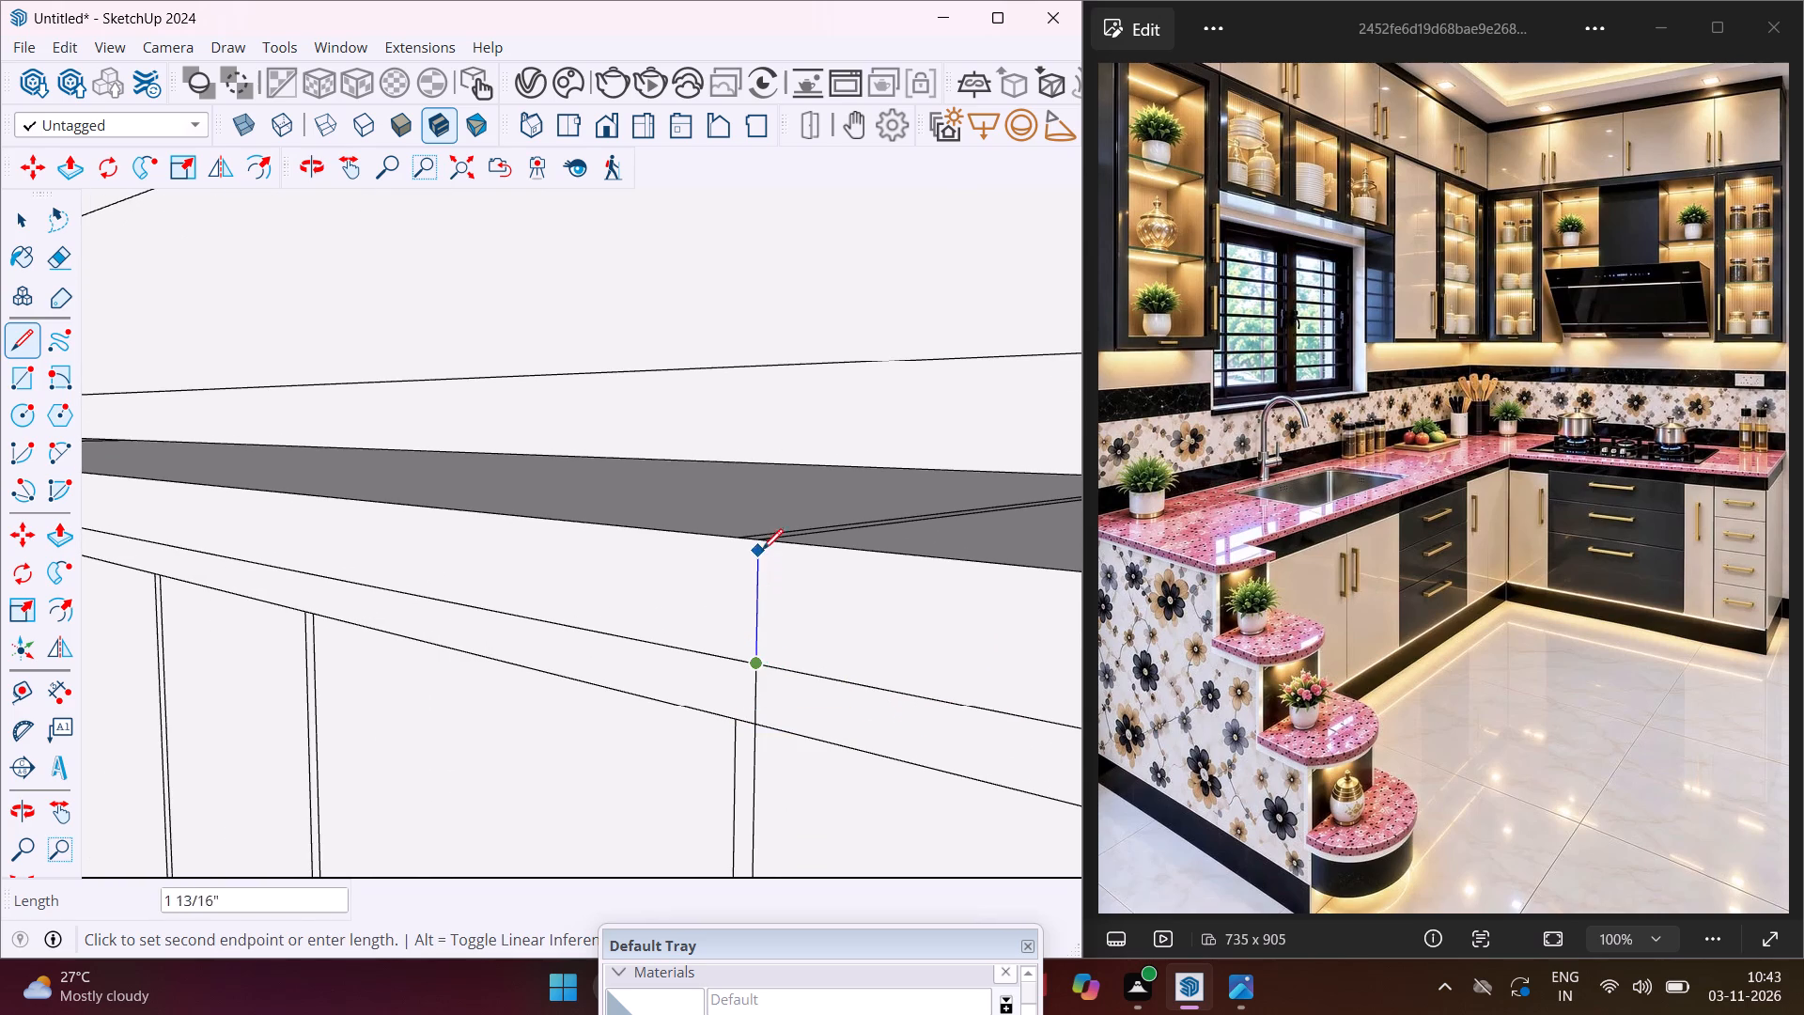
left_click(763, 546)
middle_click_drag(764, 556, 911, 747)
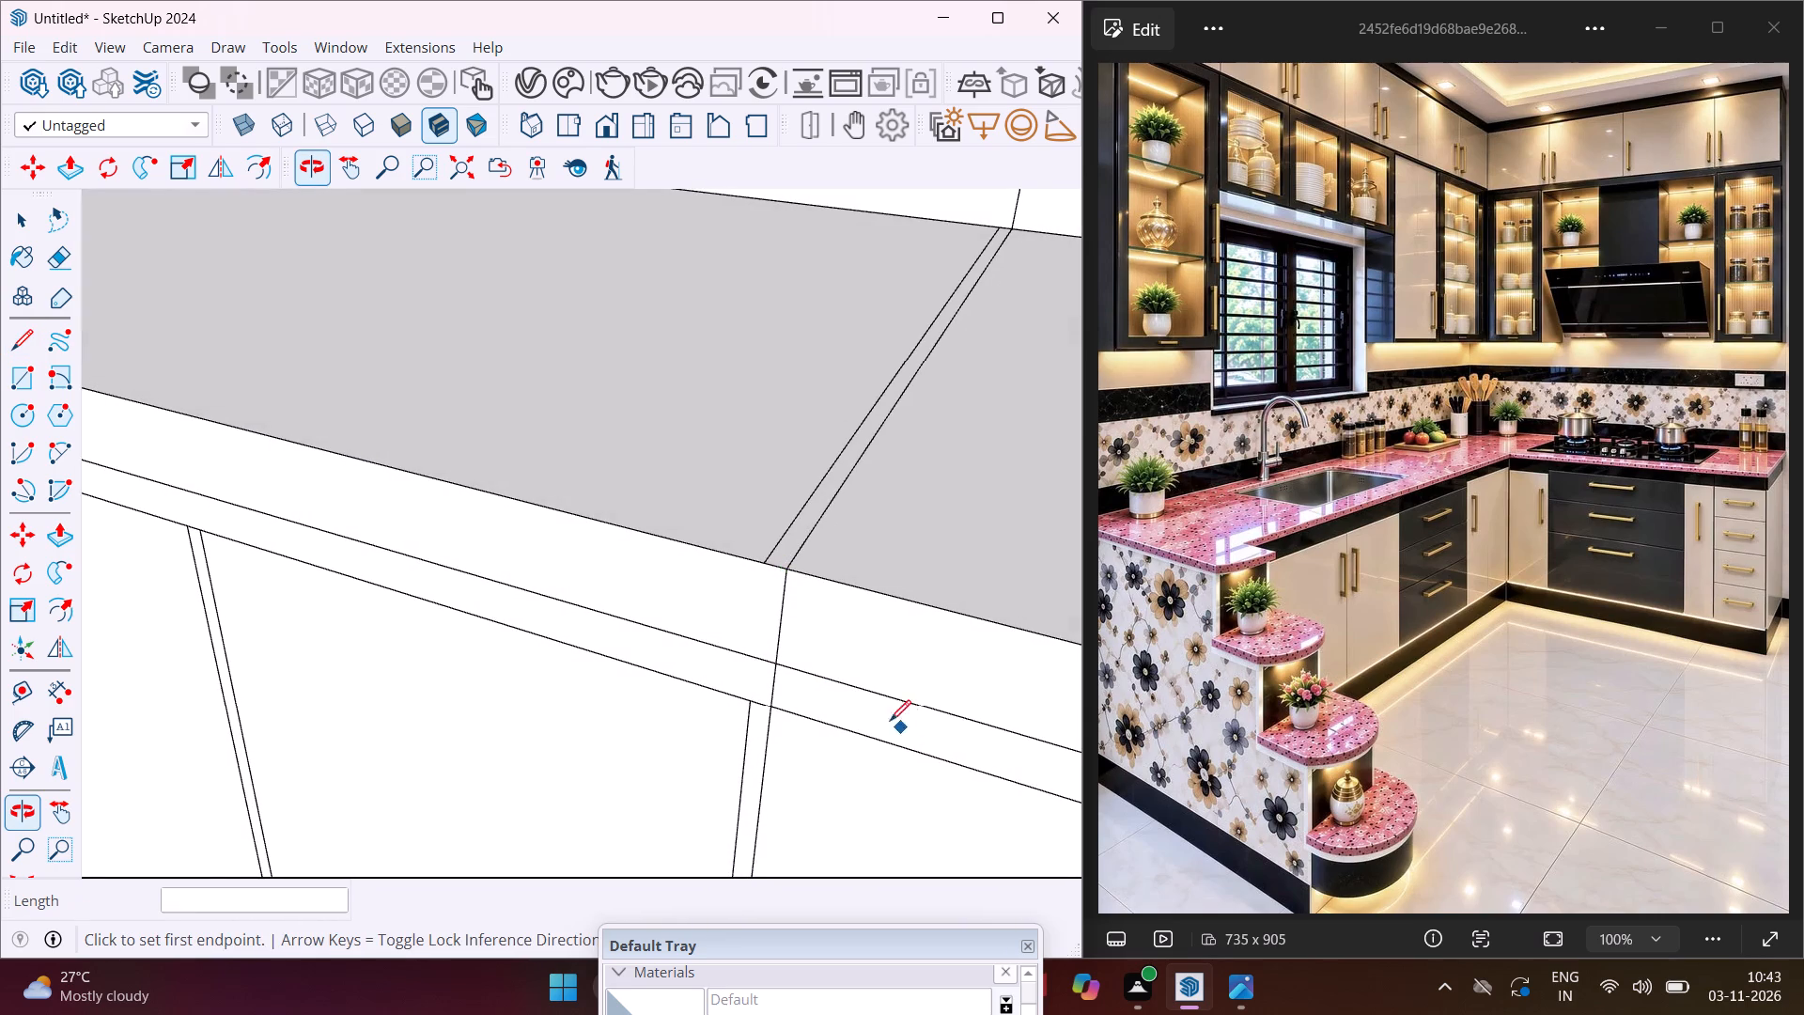
scroll(870, 672, "down", 15)
key("Escape")
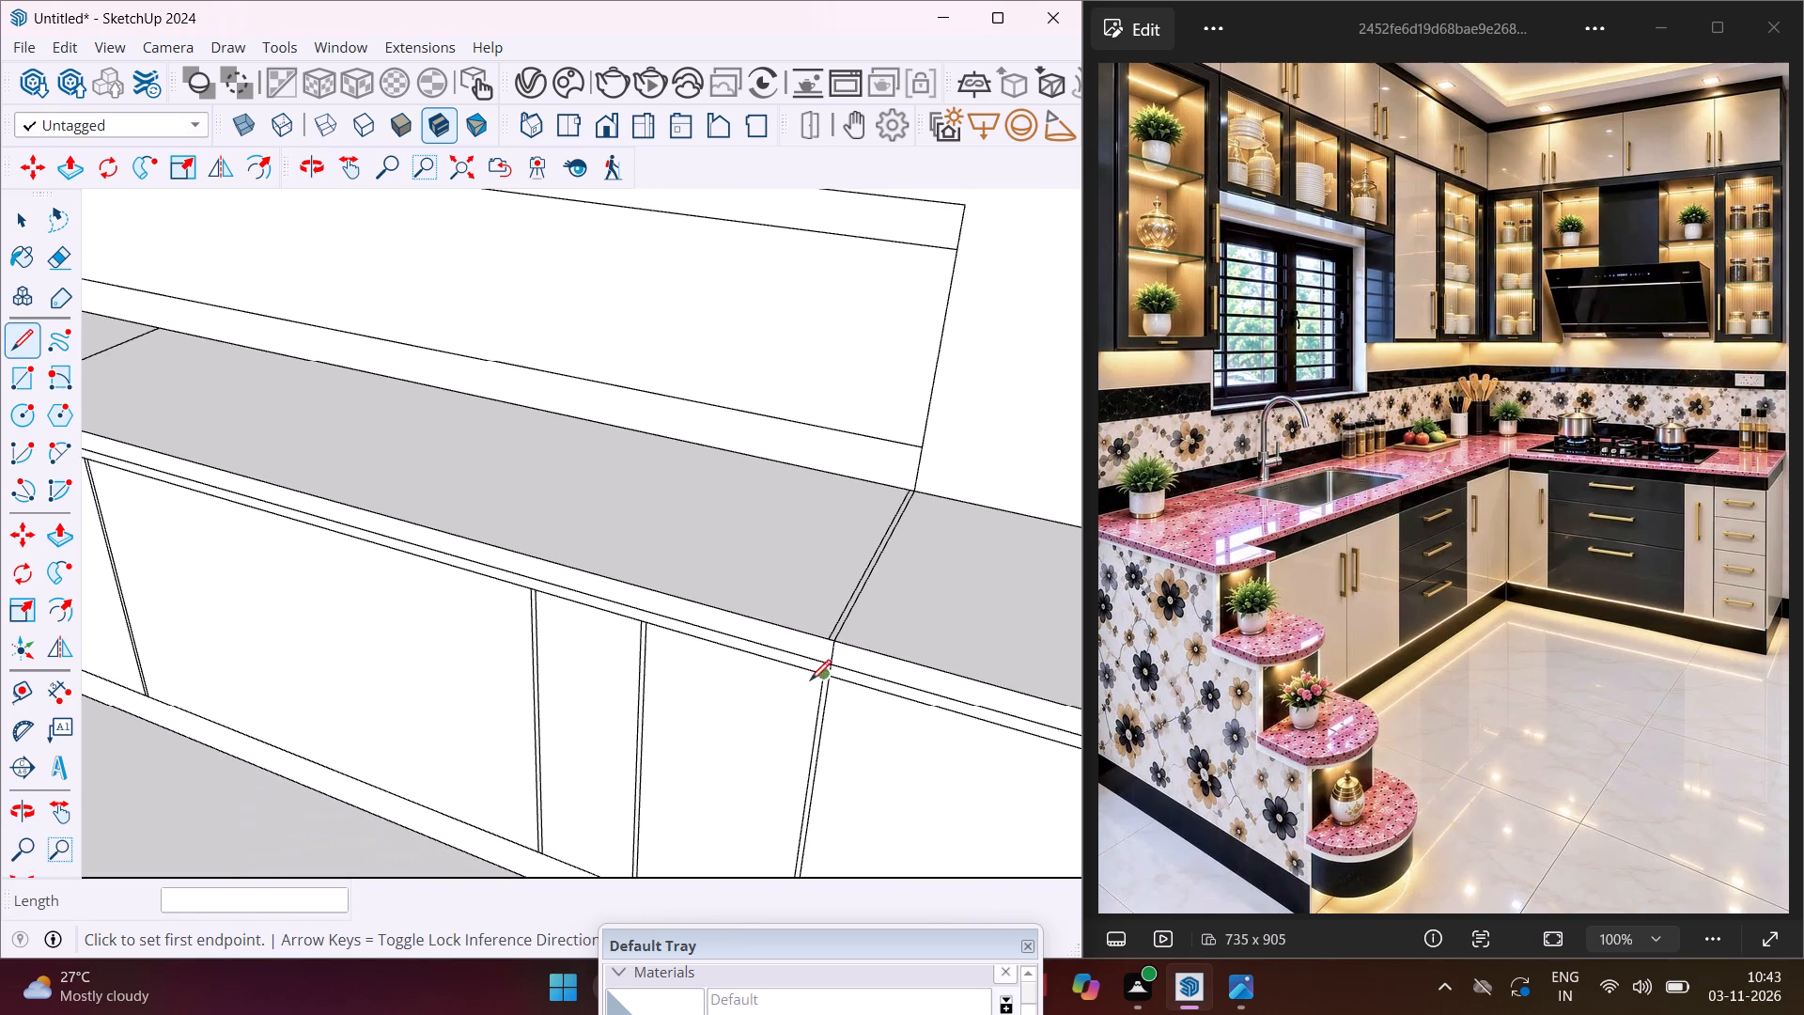
key("space")
Push the countertop edge and the thin strip below it on the hood wall counter's far section back 2' to the wall.
scroll(678, 638, "down", 9)
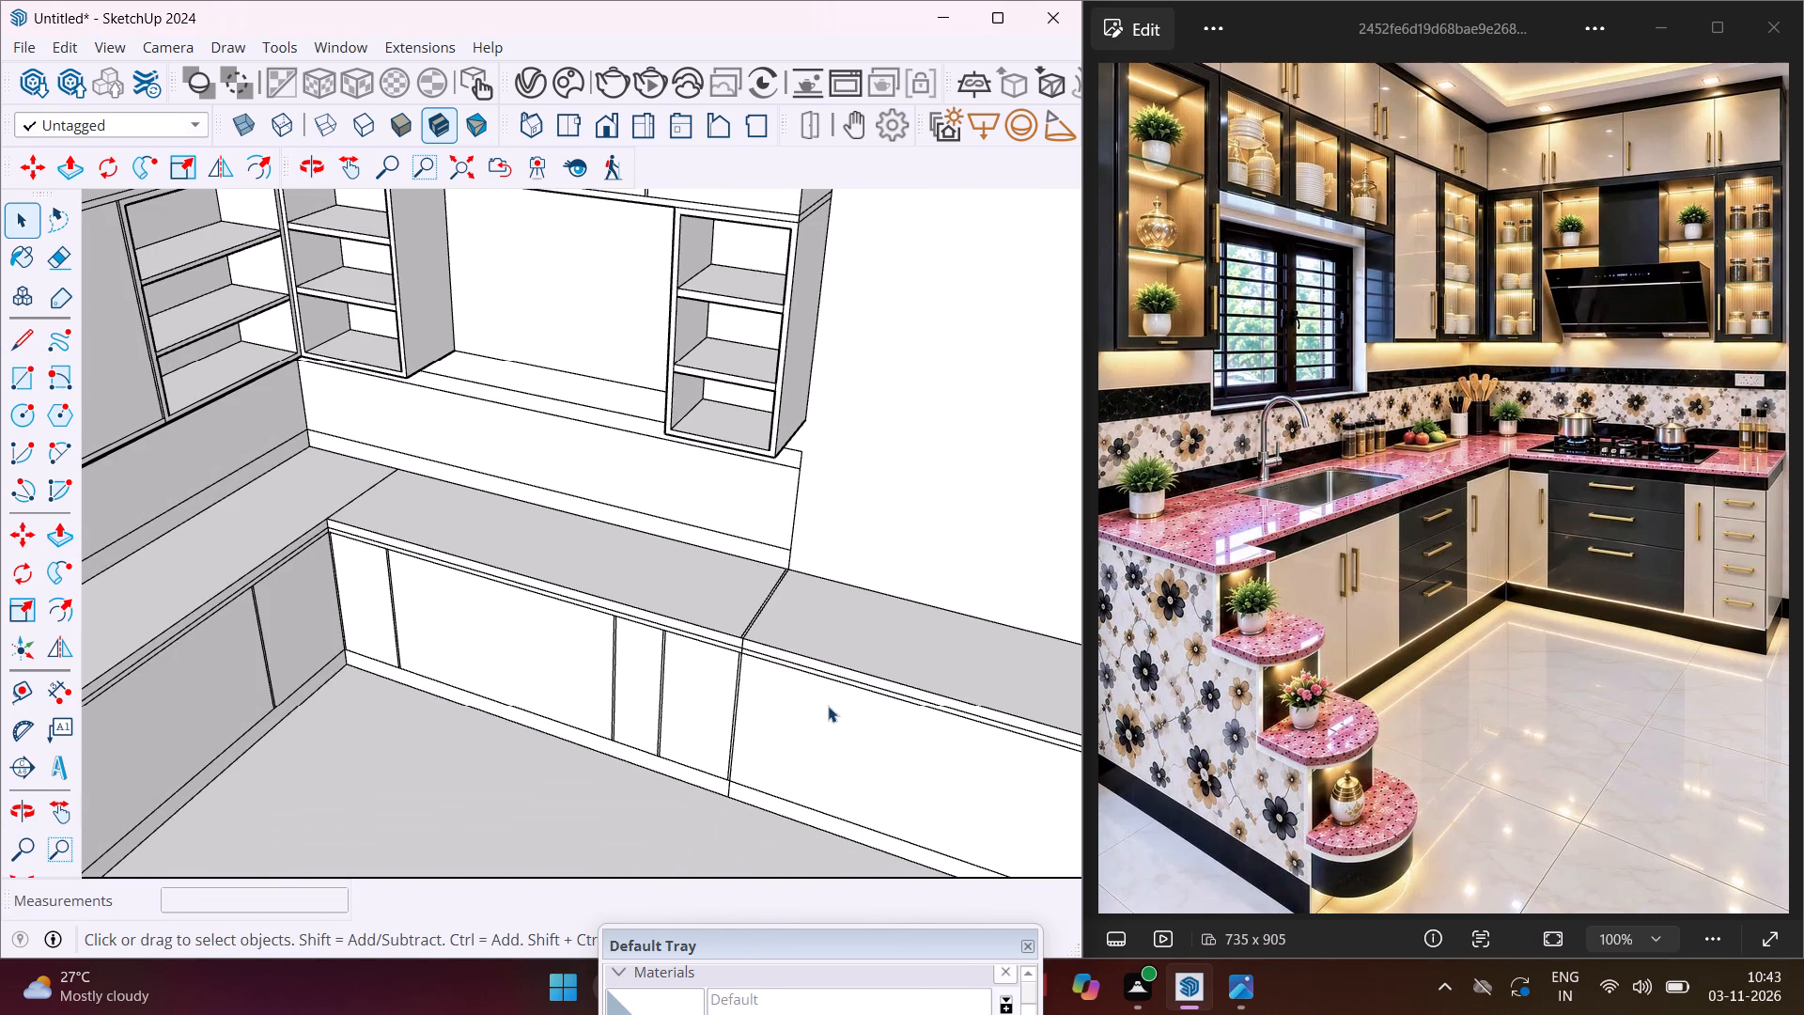
middle_click_drag(837, 706, 908, 637)
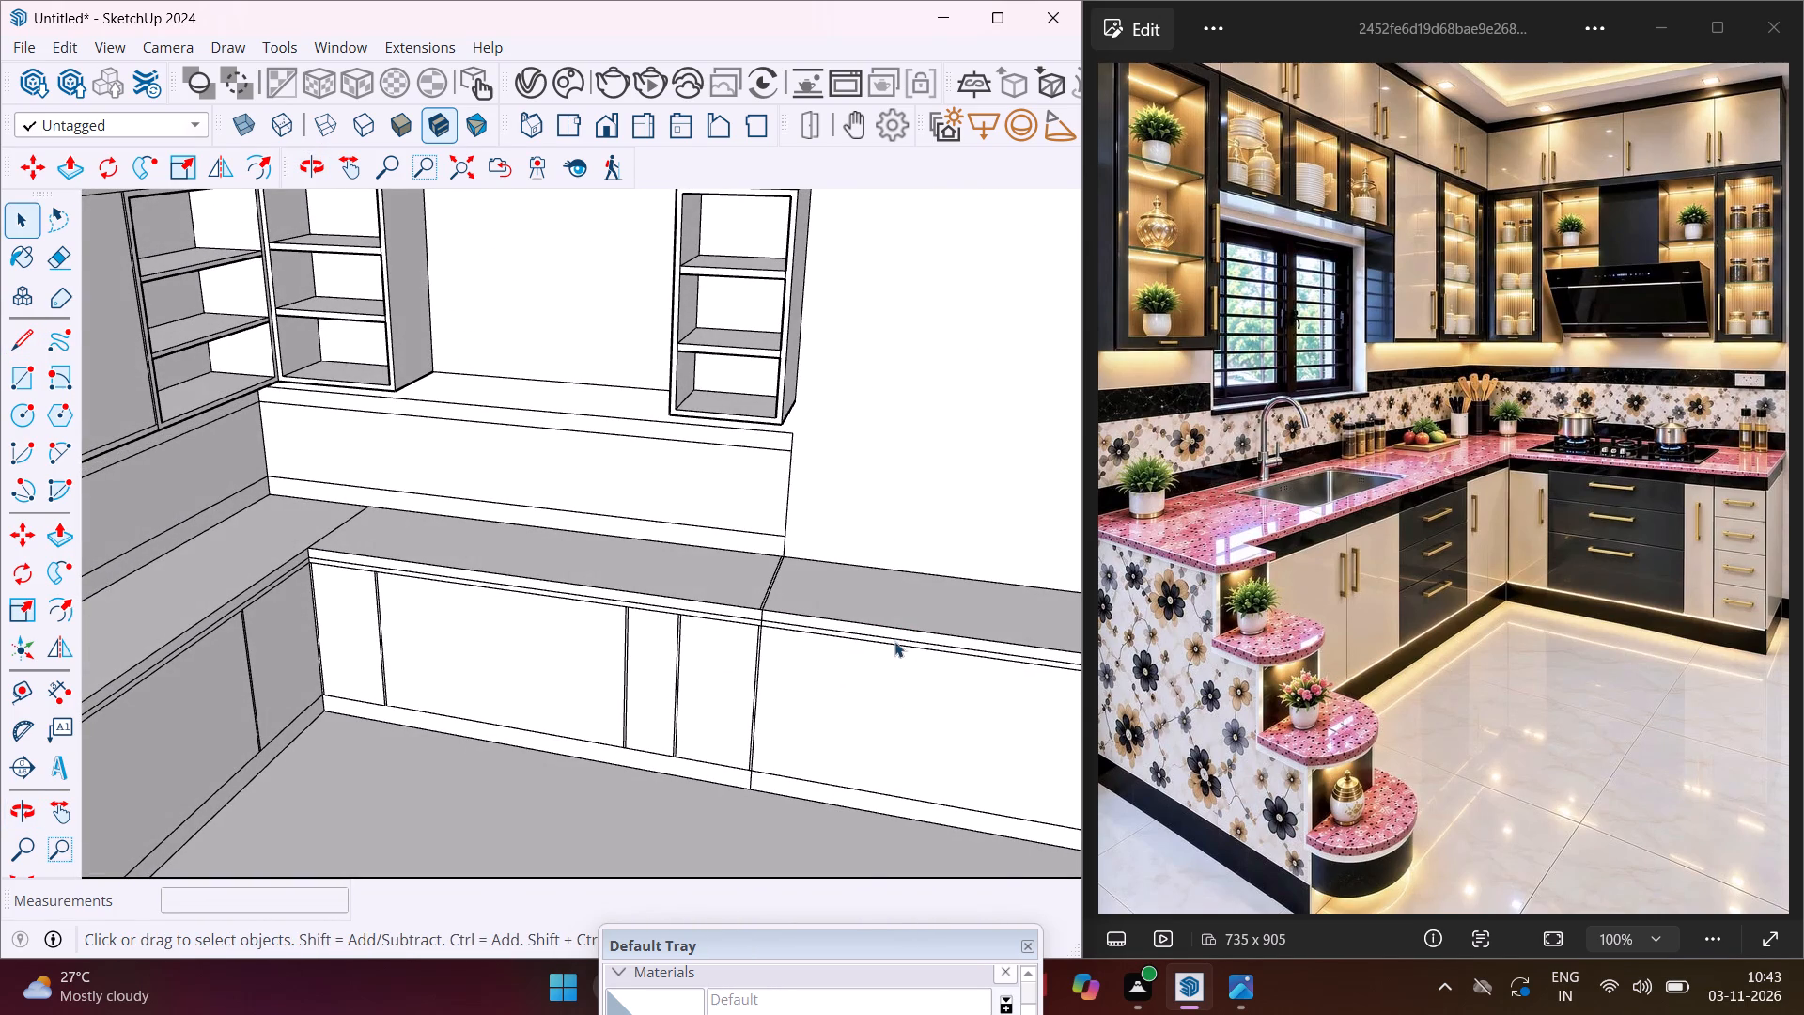
scroll(895, 623, "up", 5)
left_click(856, 635)
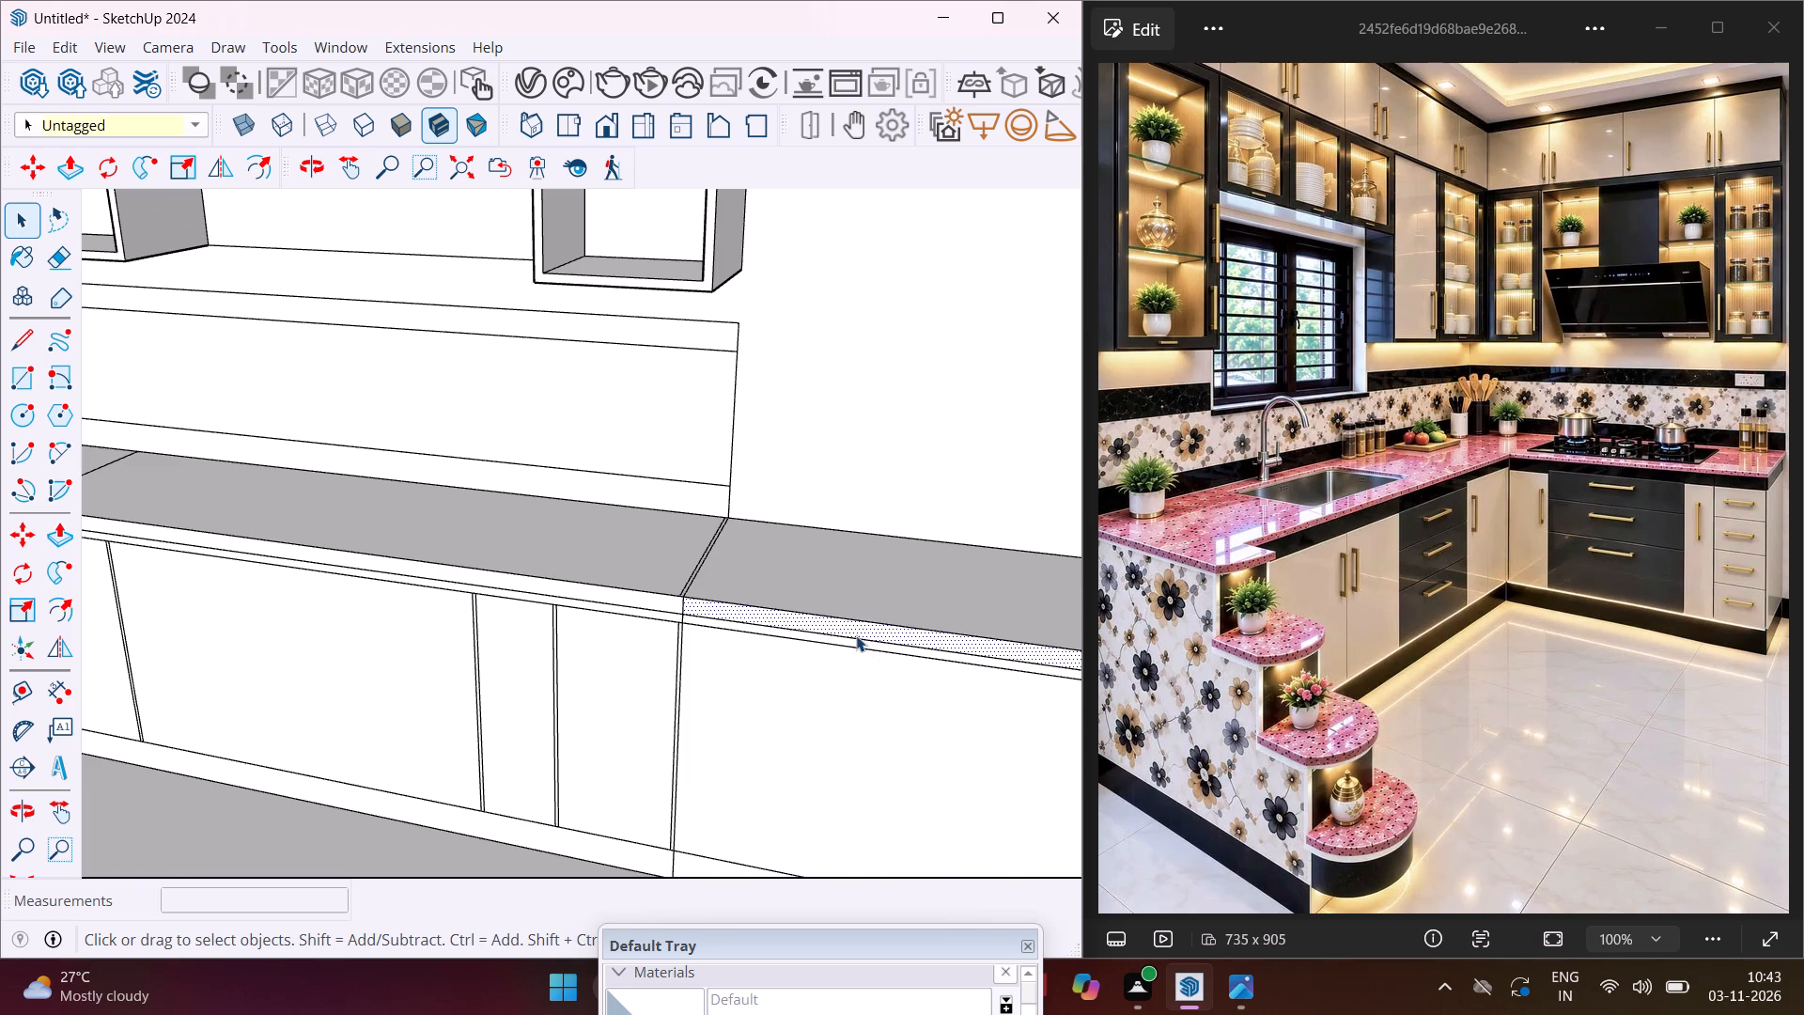
key("p")
left_click(856, 635)
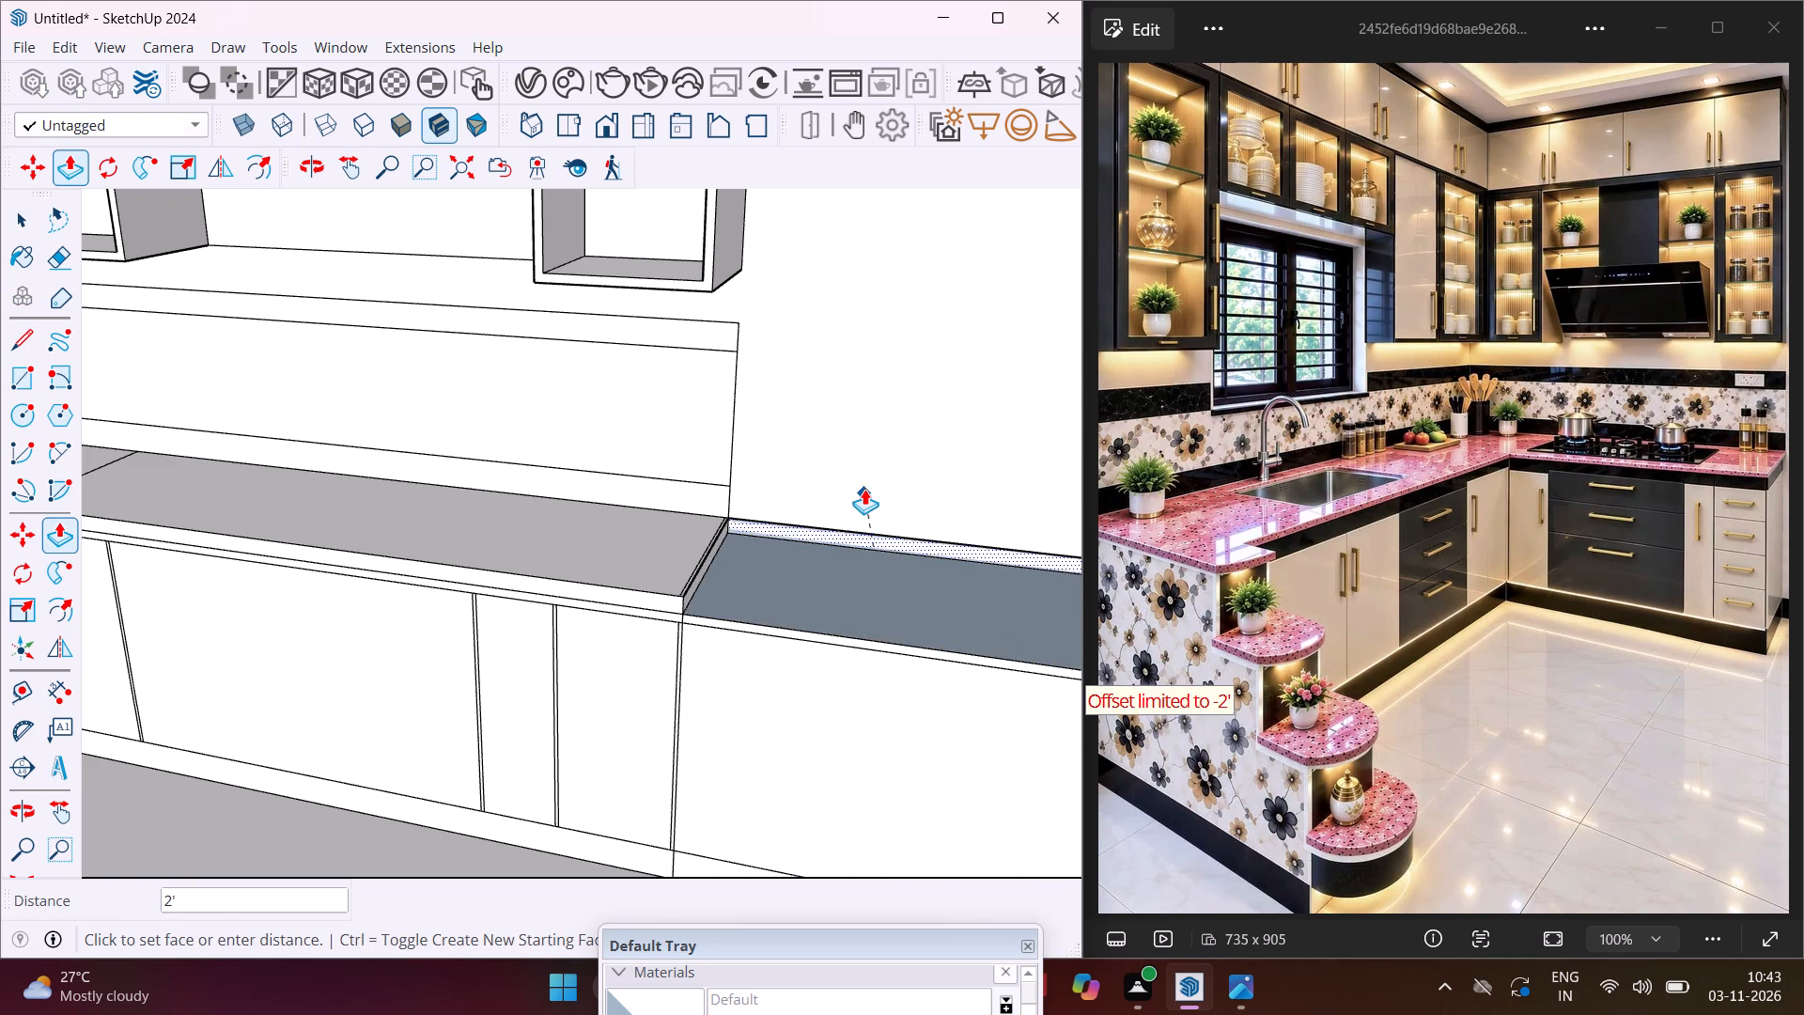
left_click(864, 486)
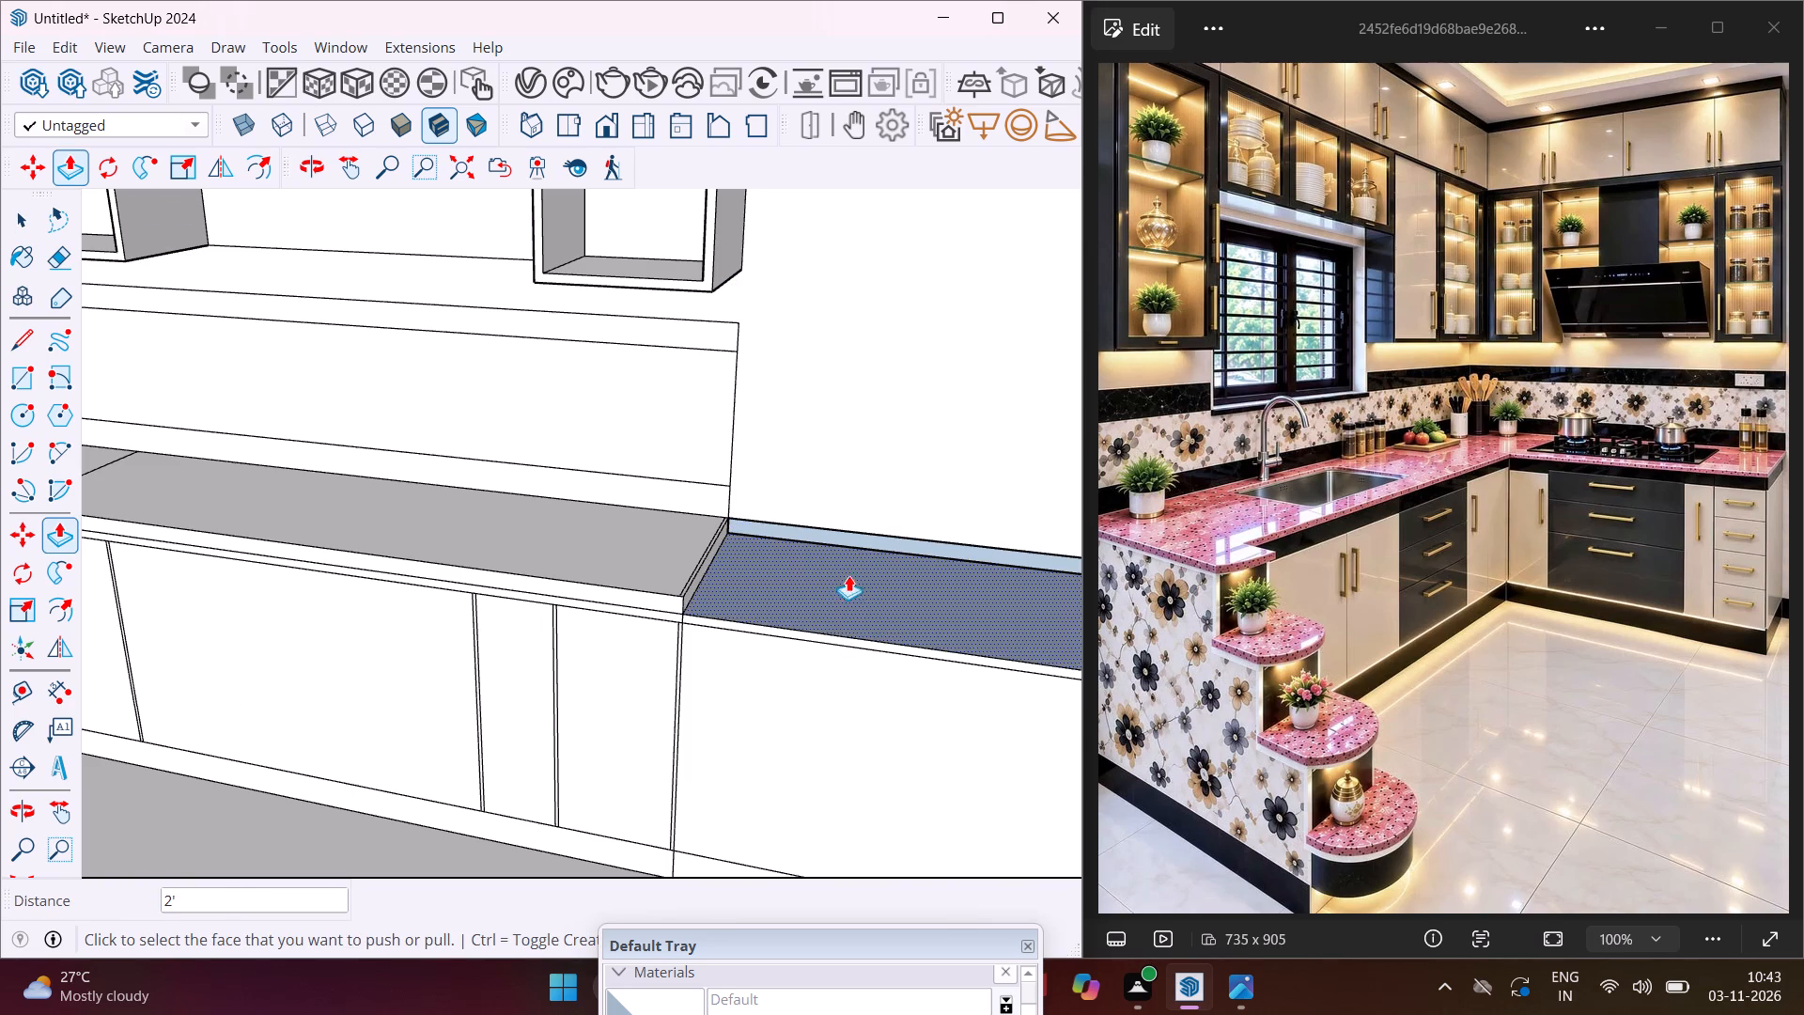
scroll(837, 642, "up", 5)
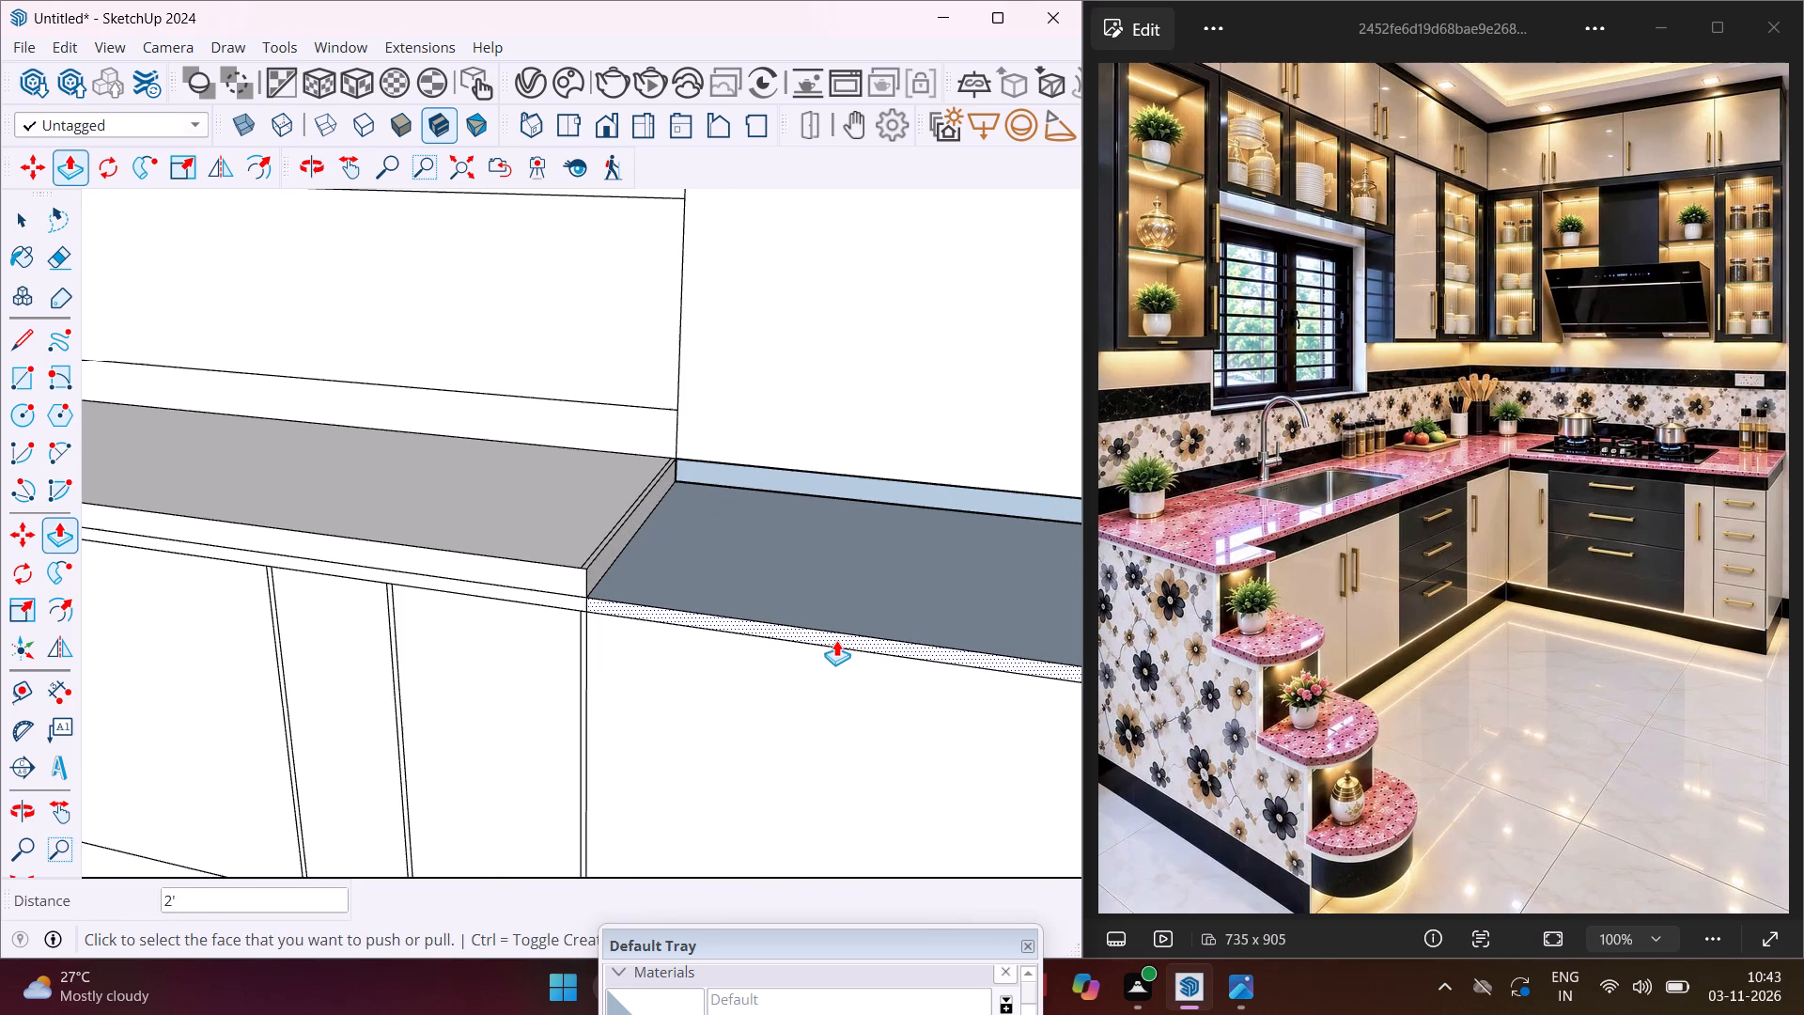
left_click(836, 640)
left_click(848, 425)
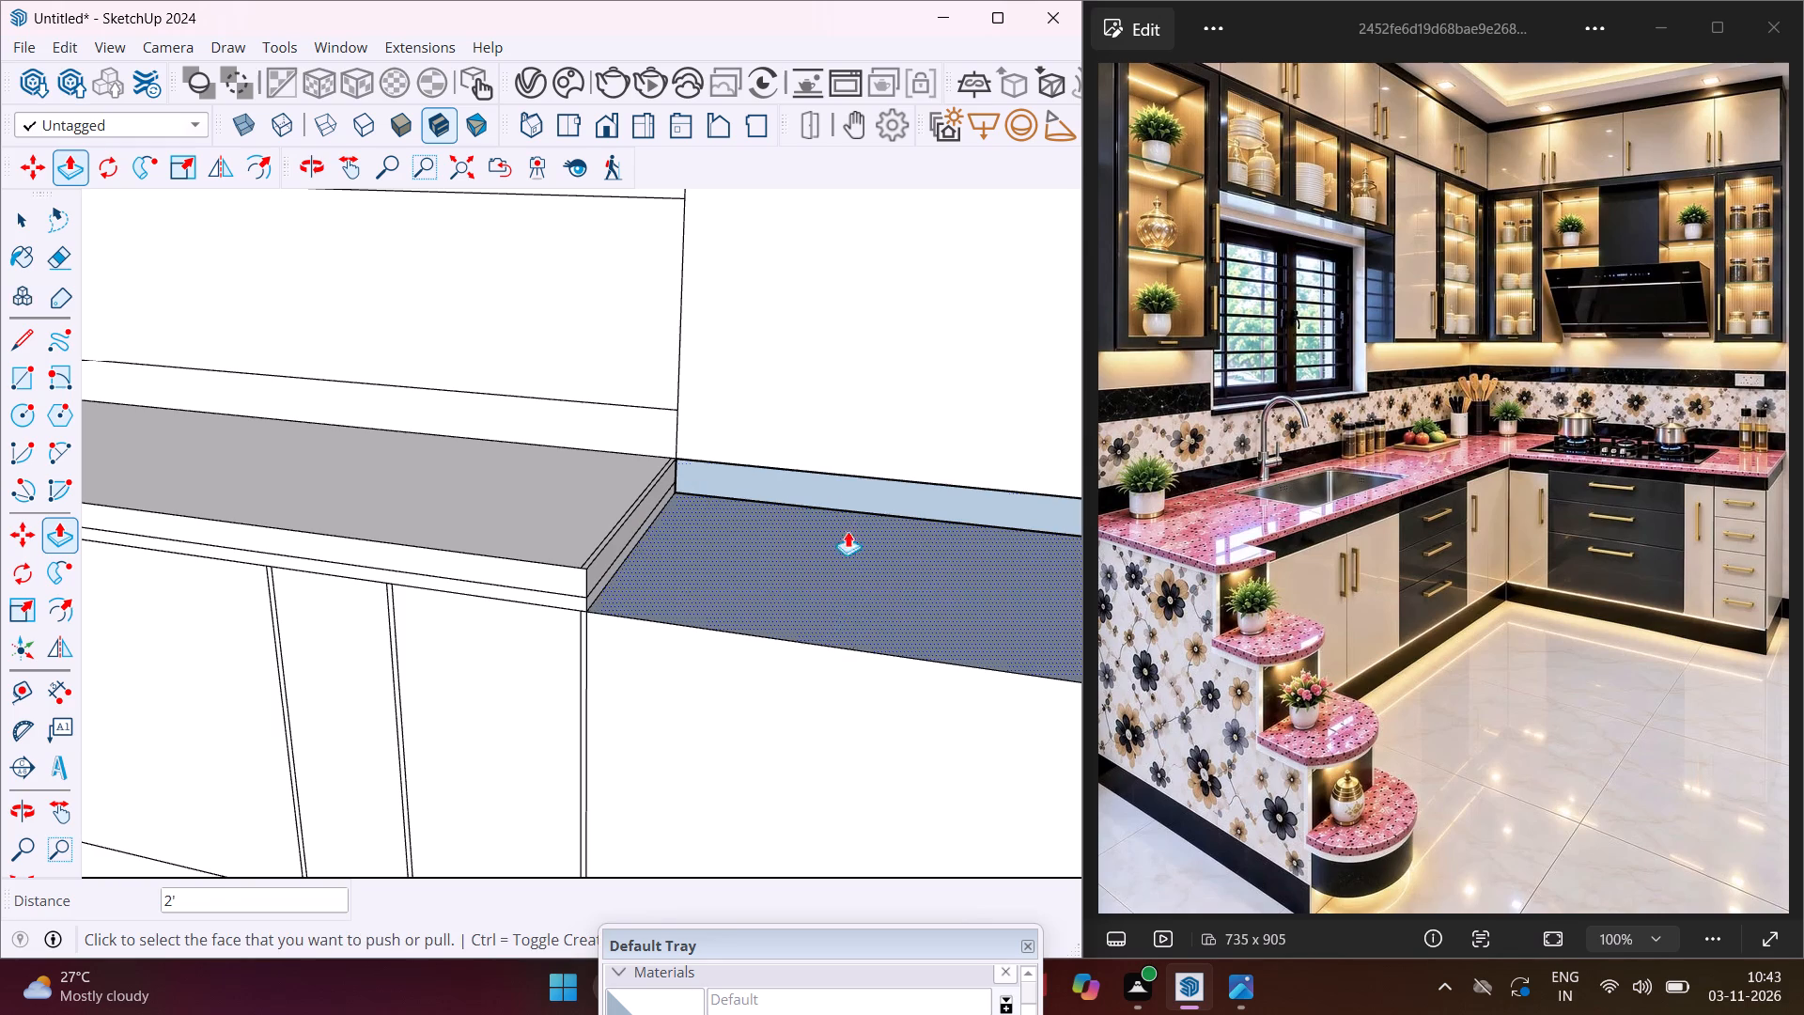
Push the base cabinet front and its plinth below the removed countertop section back 2' to clear that part of the counter.
left_click(846, 675)
left_click(862, 425)
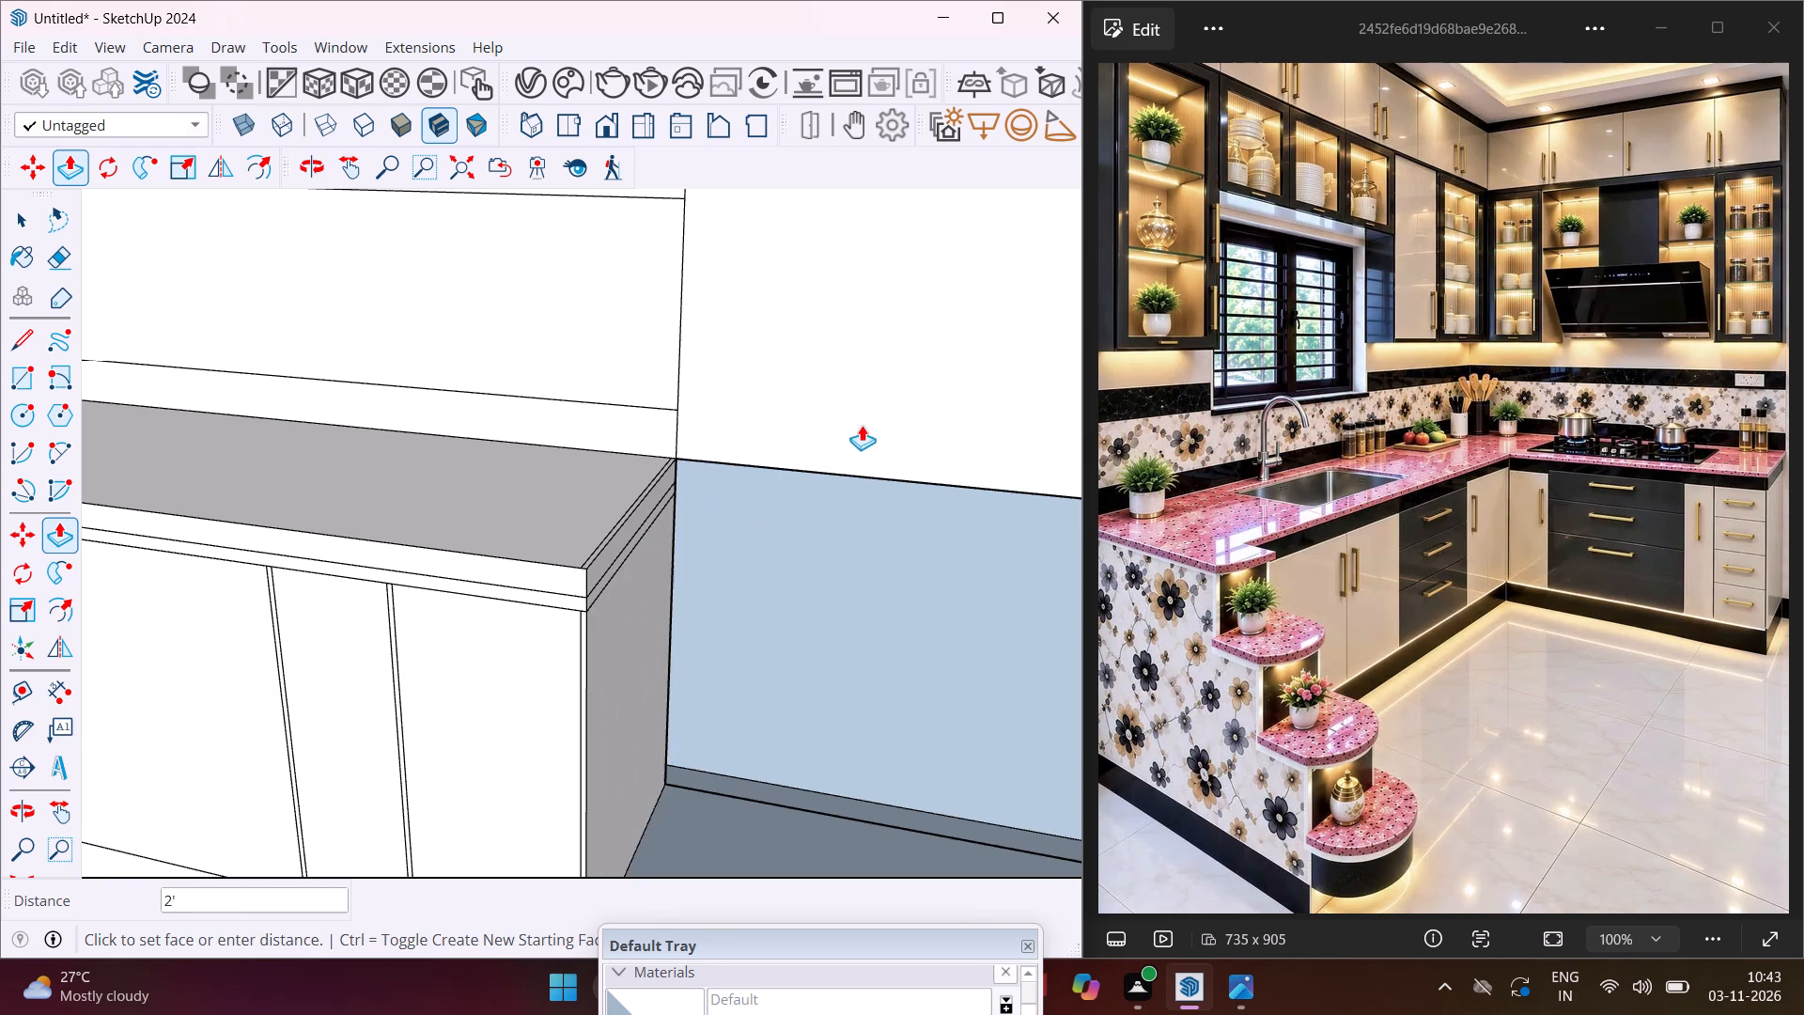
scroll(799, 611, "up", 1)
scroll(799, 611, "down", 5)
scroll(742, 851, "up", 3)
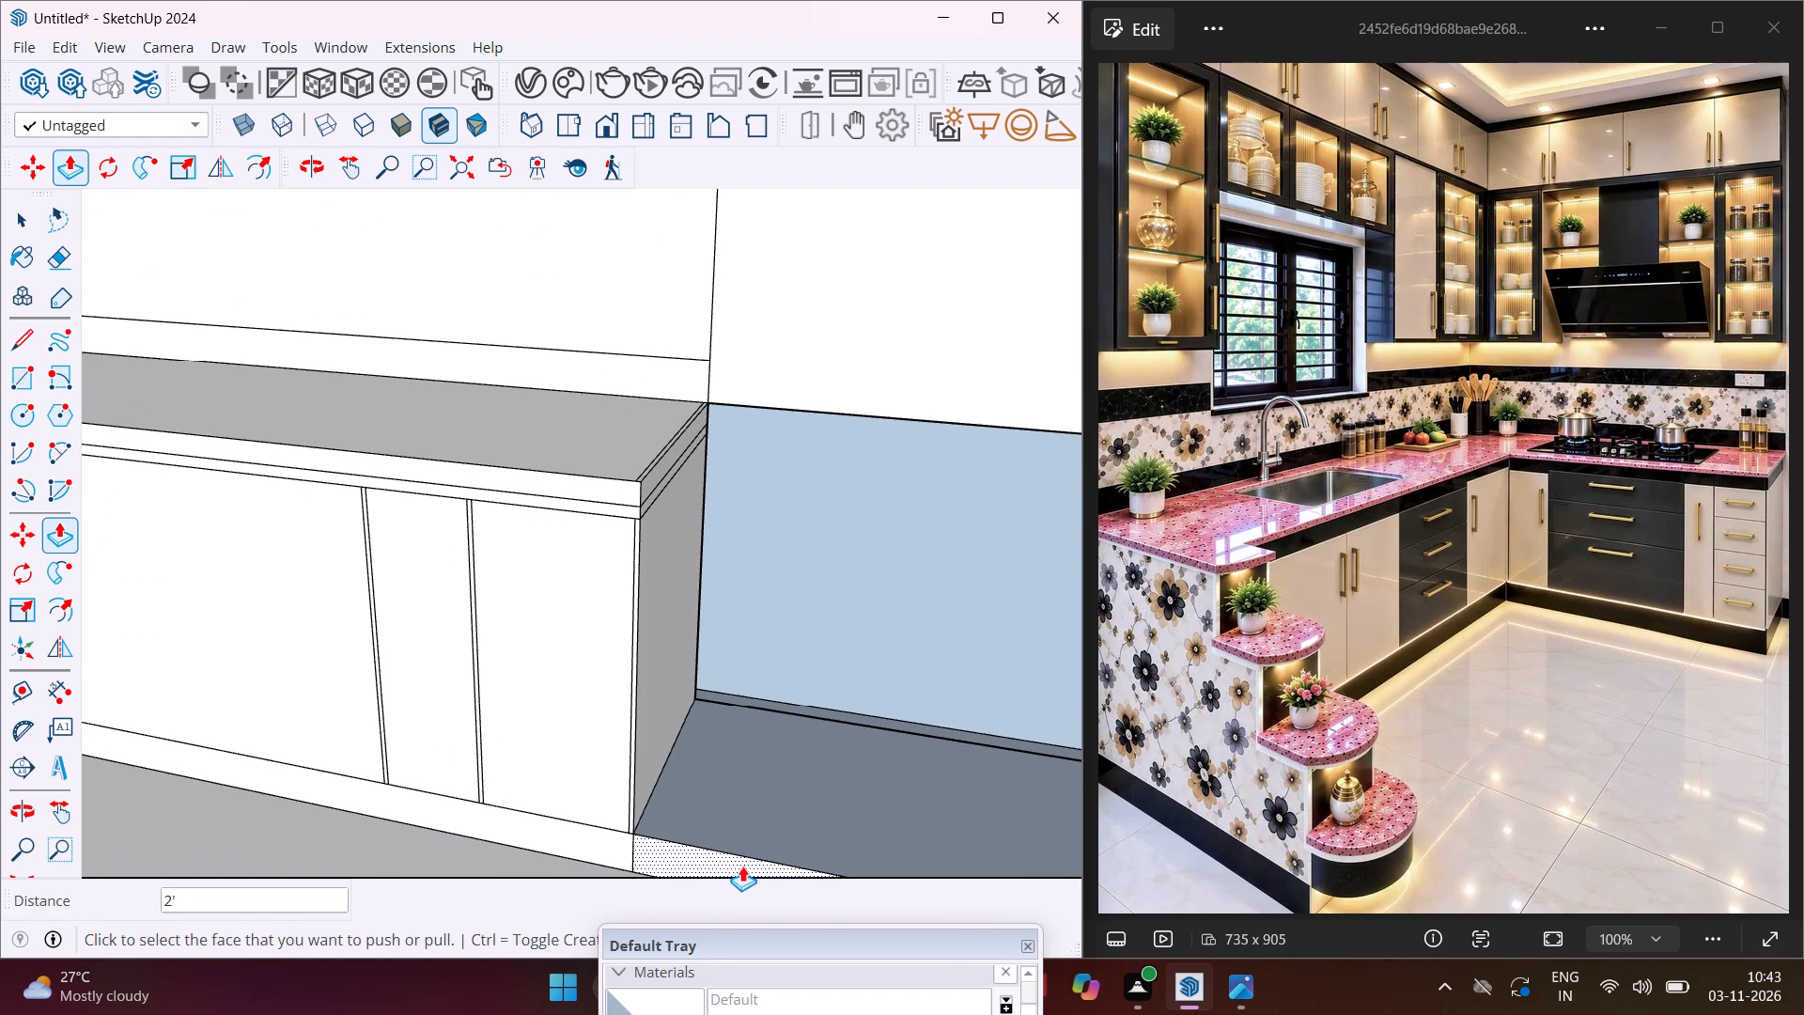
left_click(742, 866)
left_click(796, 633)
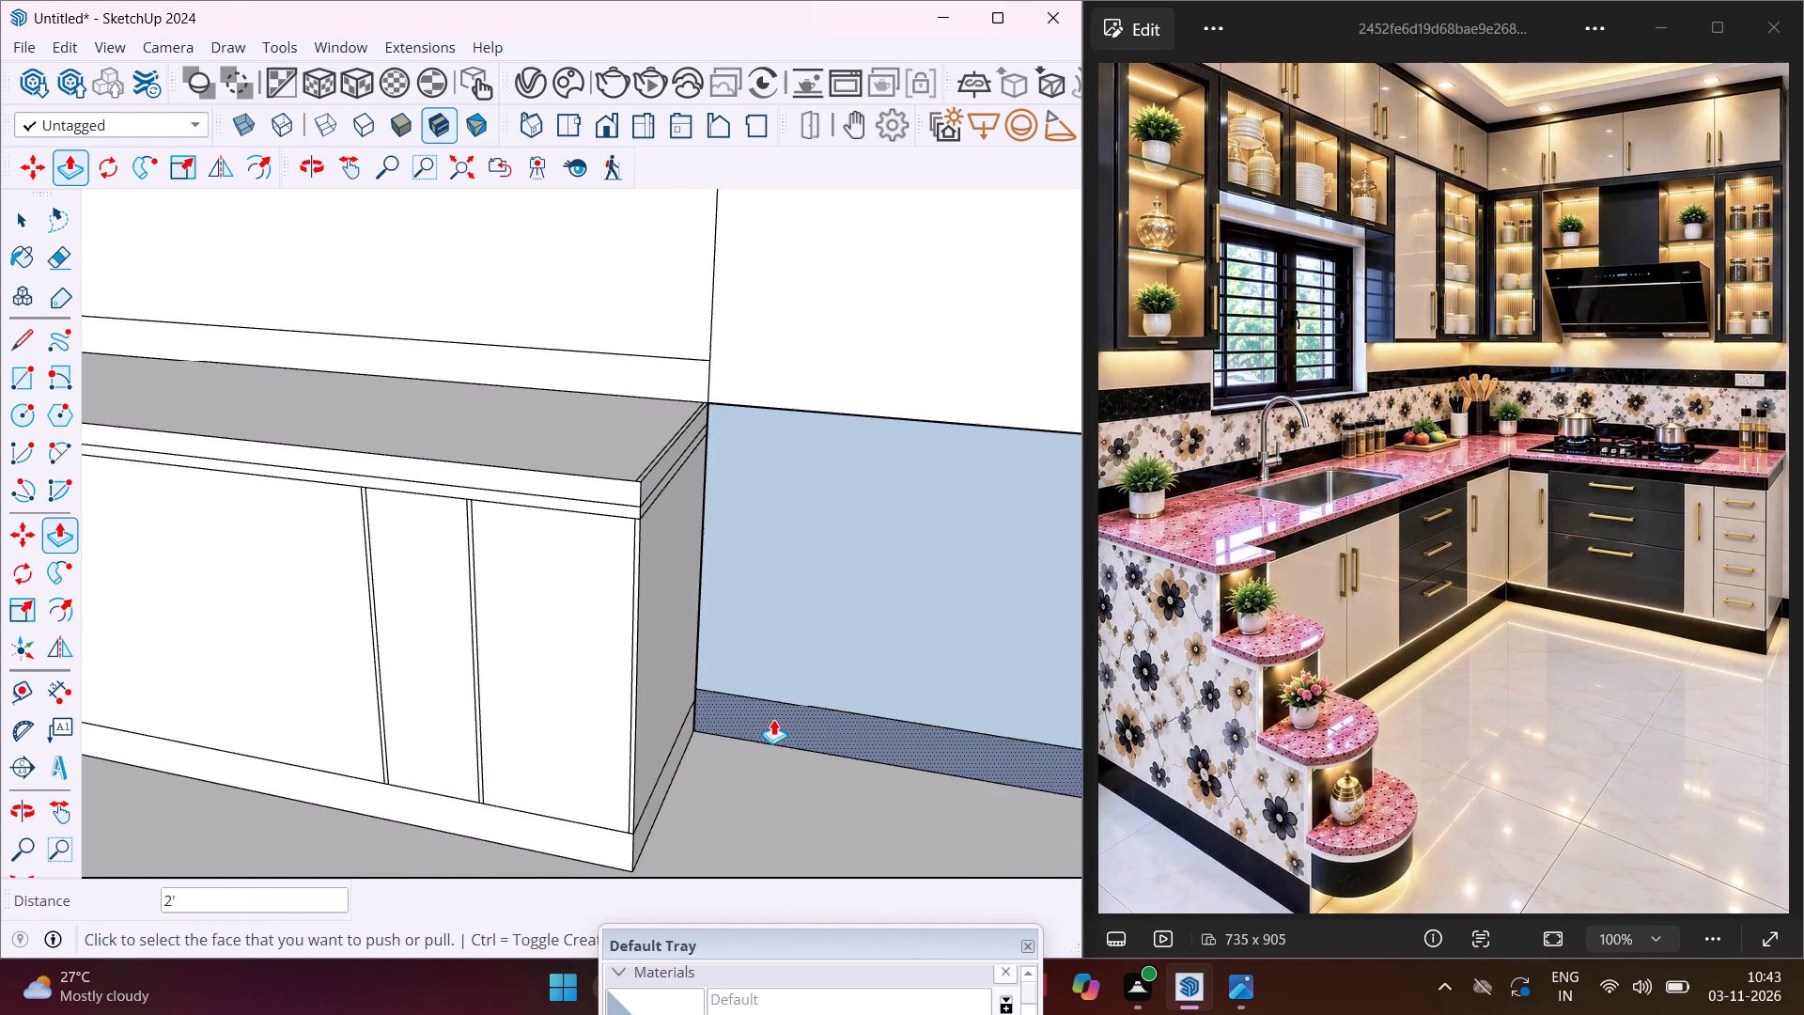
middle_click_drag(772, 725, 777, 643)
key("Escape")
key("space")
Draw a rectangle about 5' by 3' on the hood wall to close the opening left by the removed counter section.
scroll(410, 720, "down", 9)
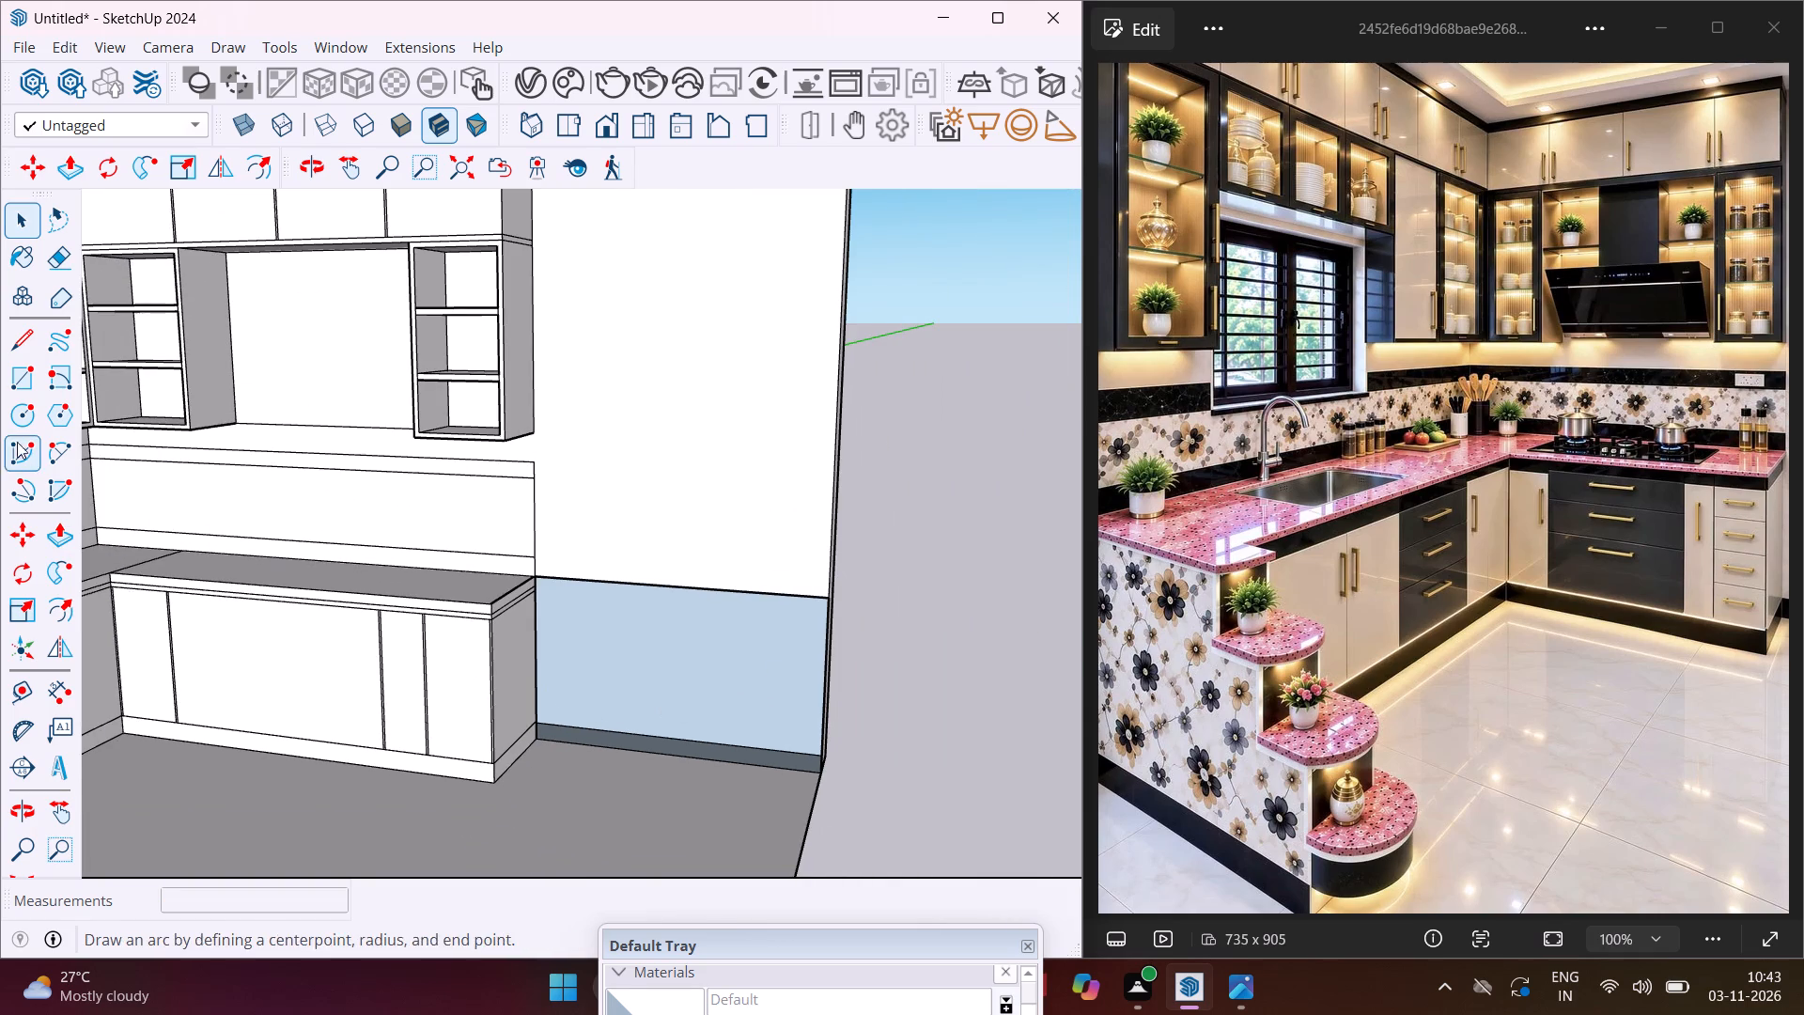
left_click(22, 373)
scroll(481, 541, "up", 2)
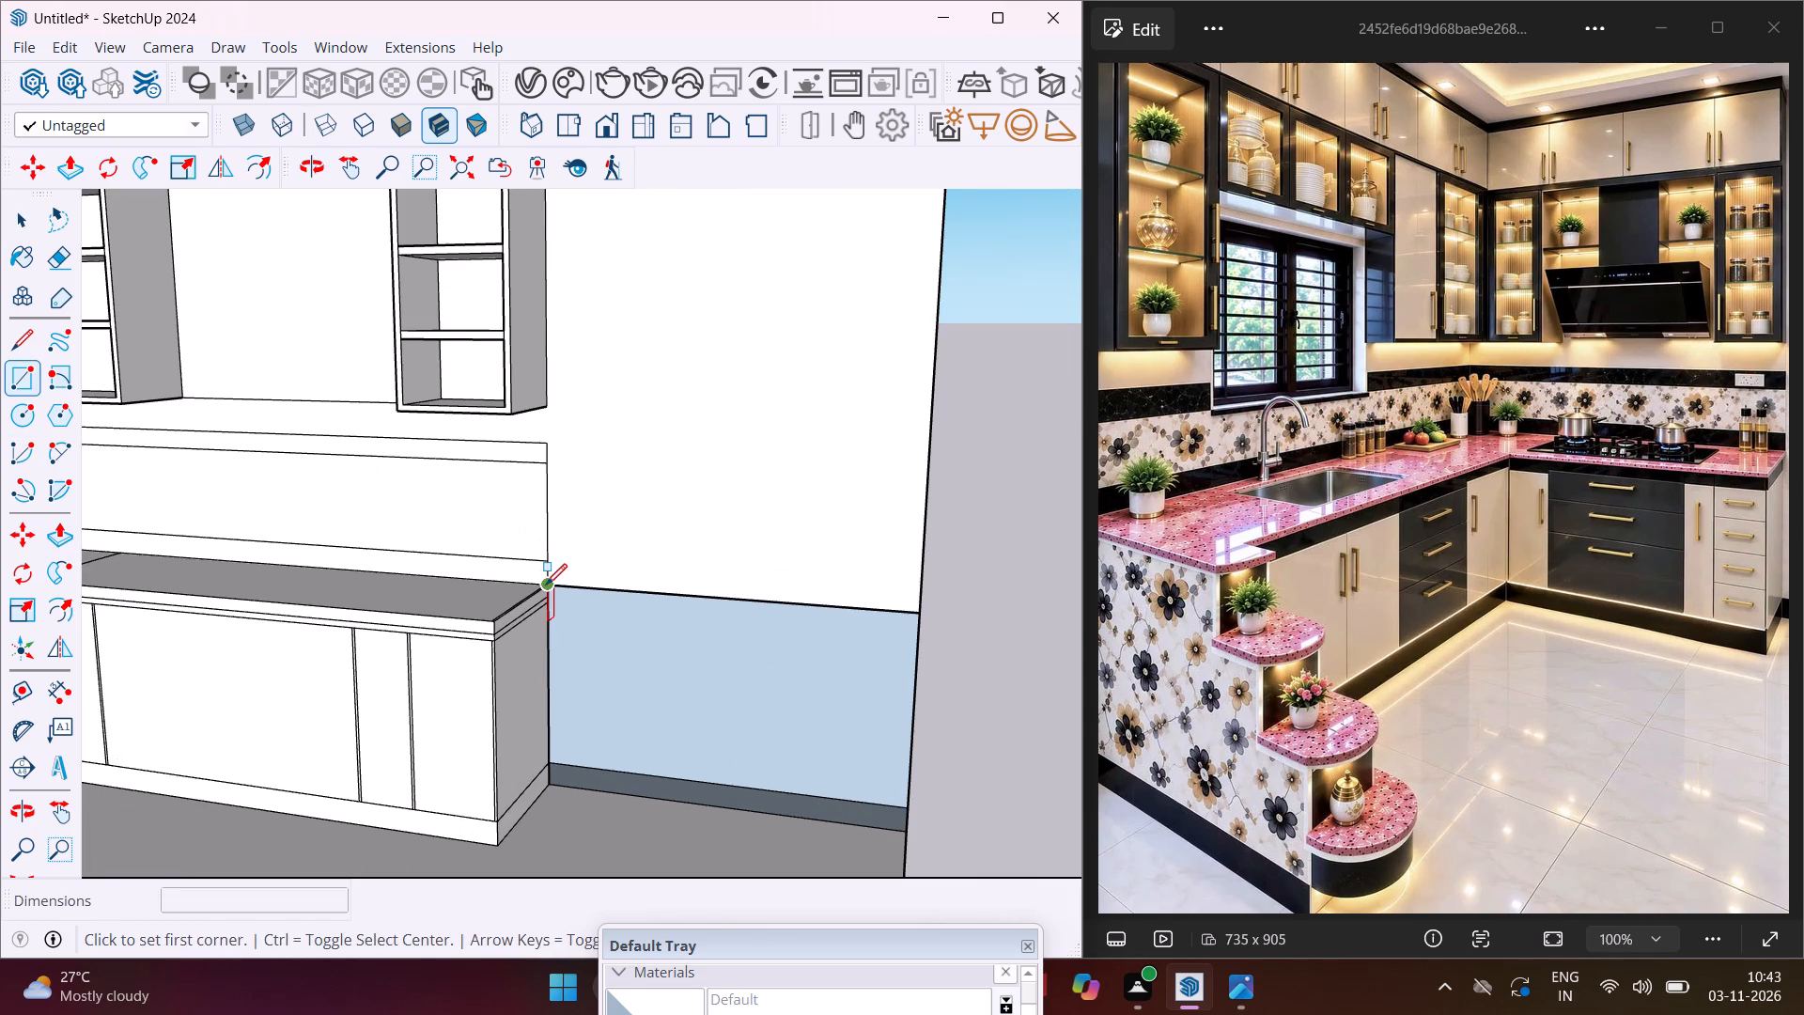
left_click(546, 585)
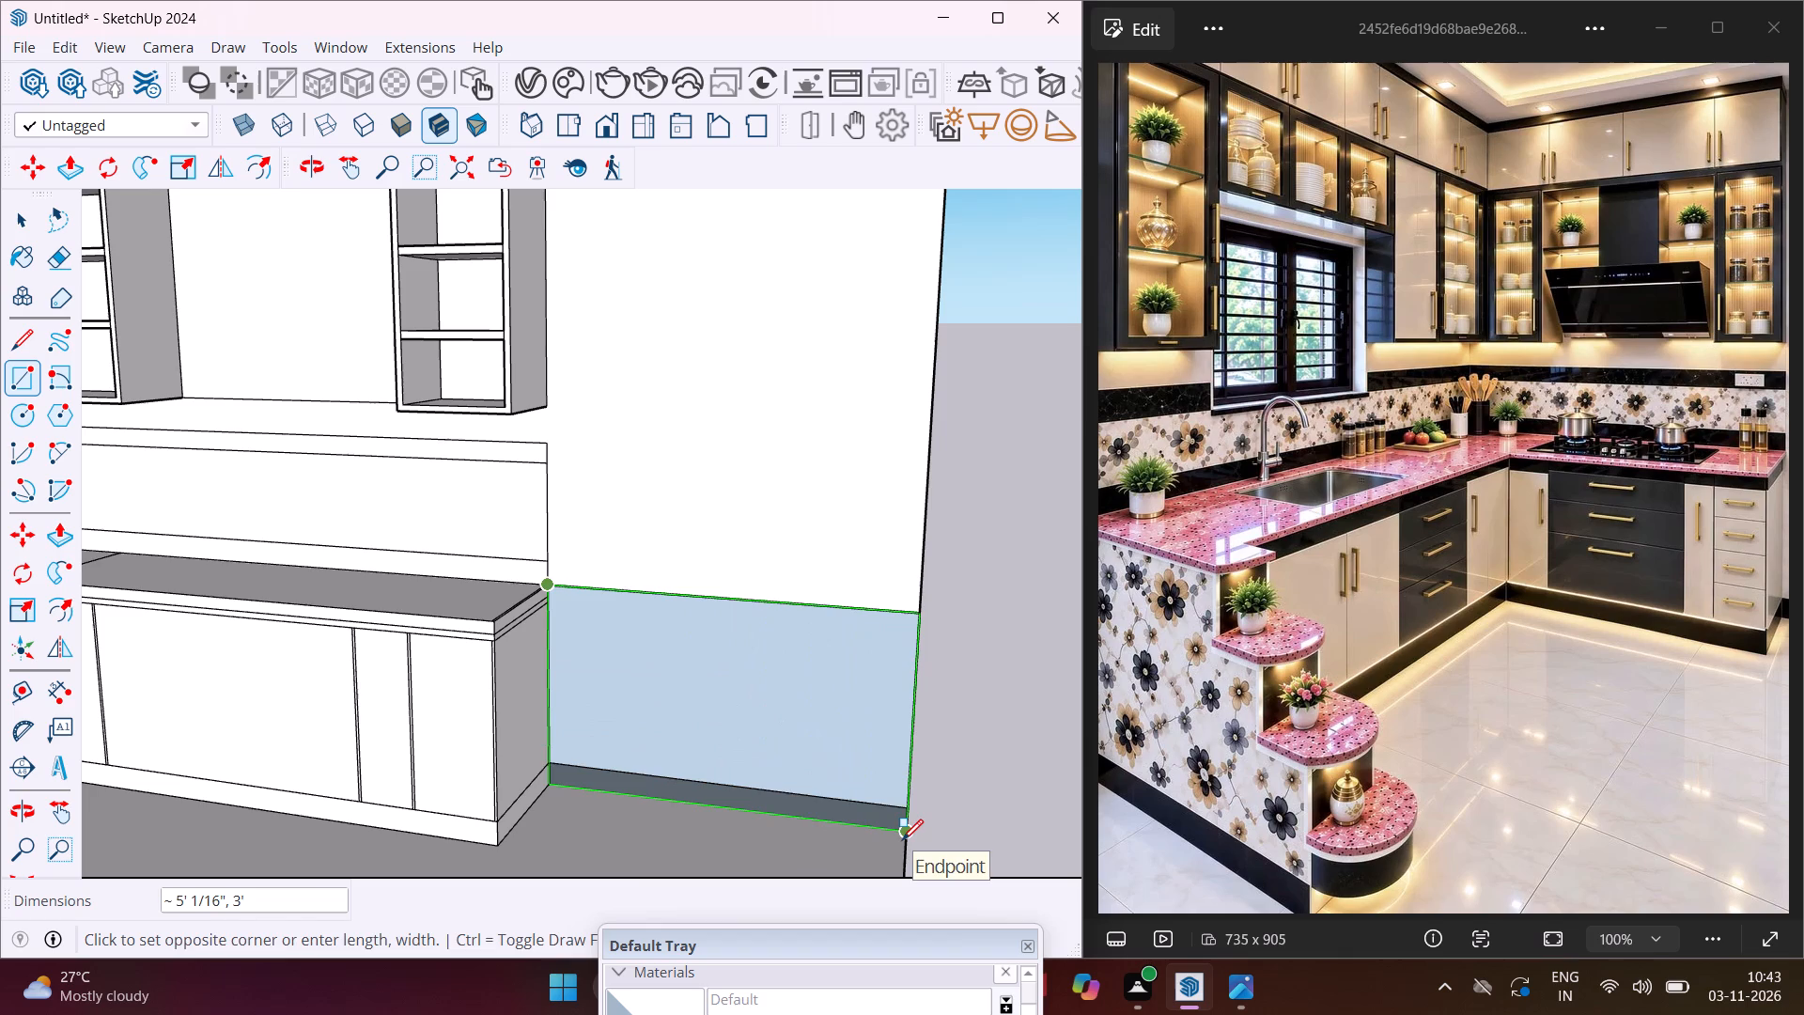
left_click(903, 840)
middle_click_drag(906, 830, 641, 798)
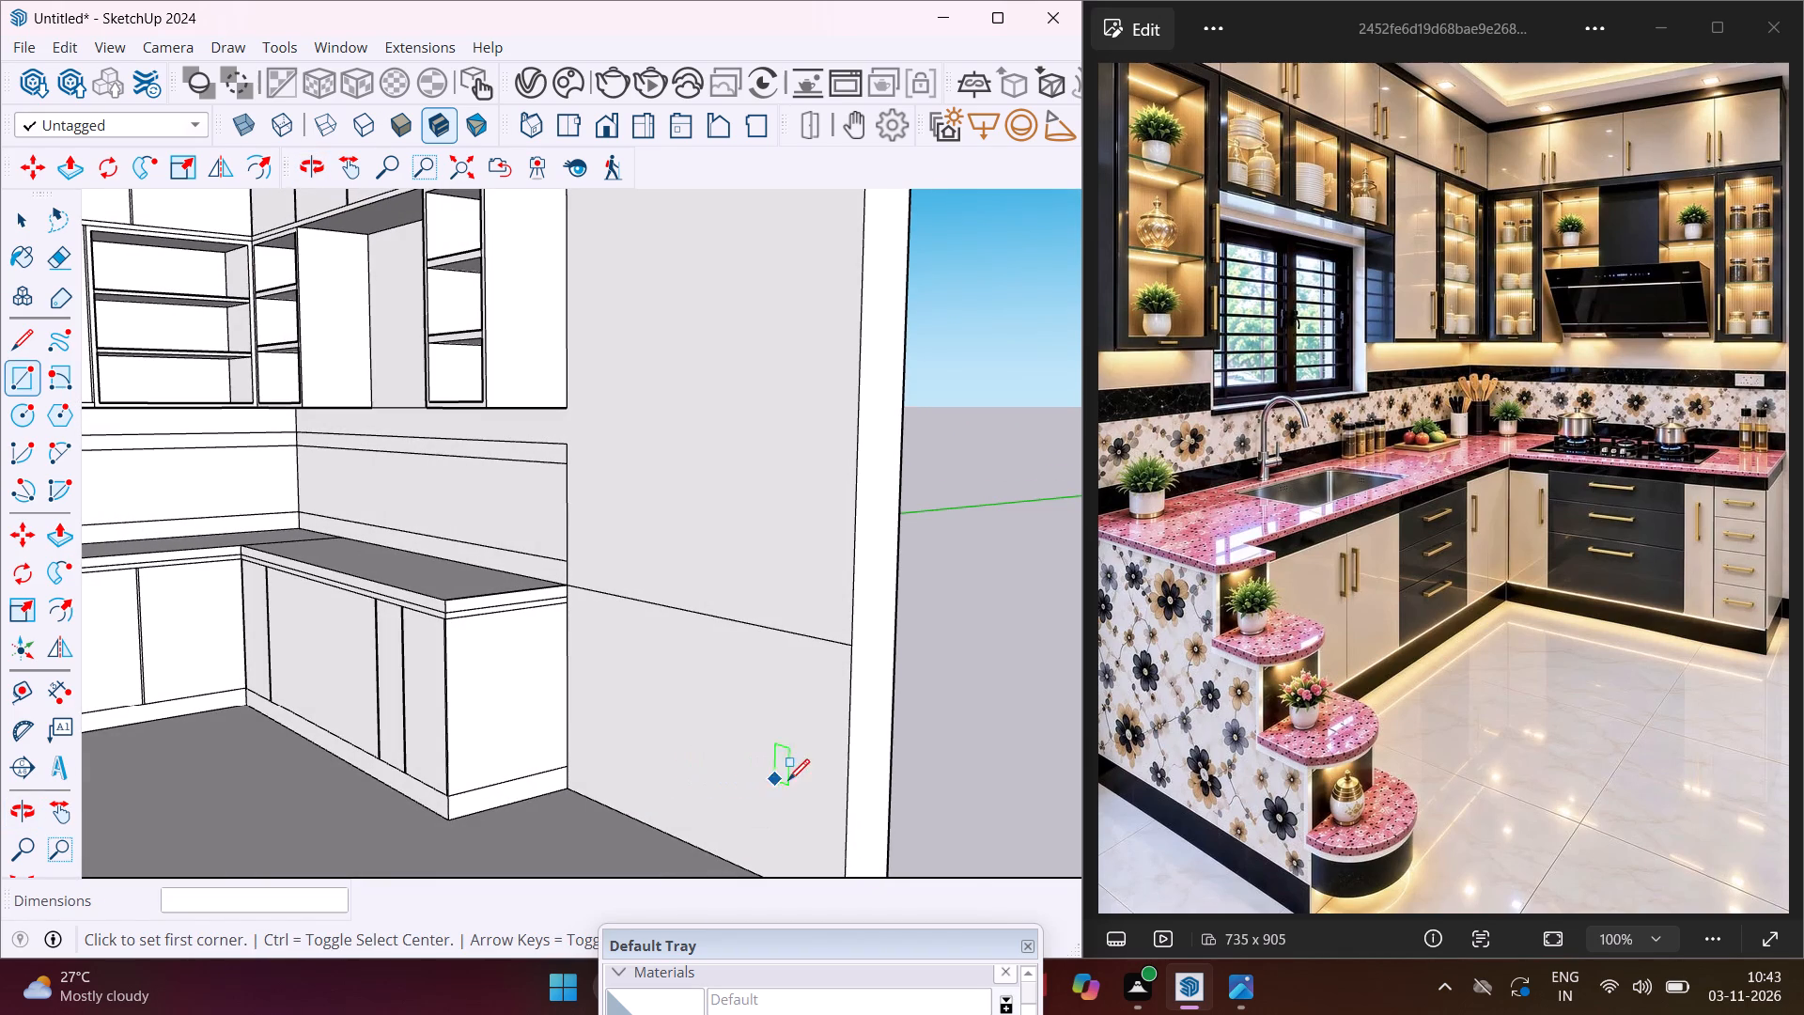
key("Escape")
key("space")
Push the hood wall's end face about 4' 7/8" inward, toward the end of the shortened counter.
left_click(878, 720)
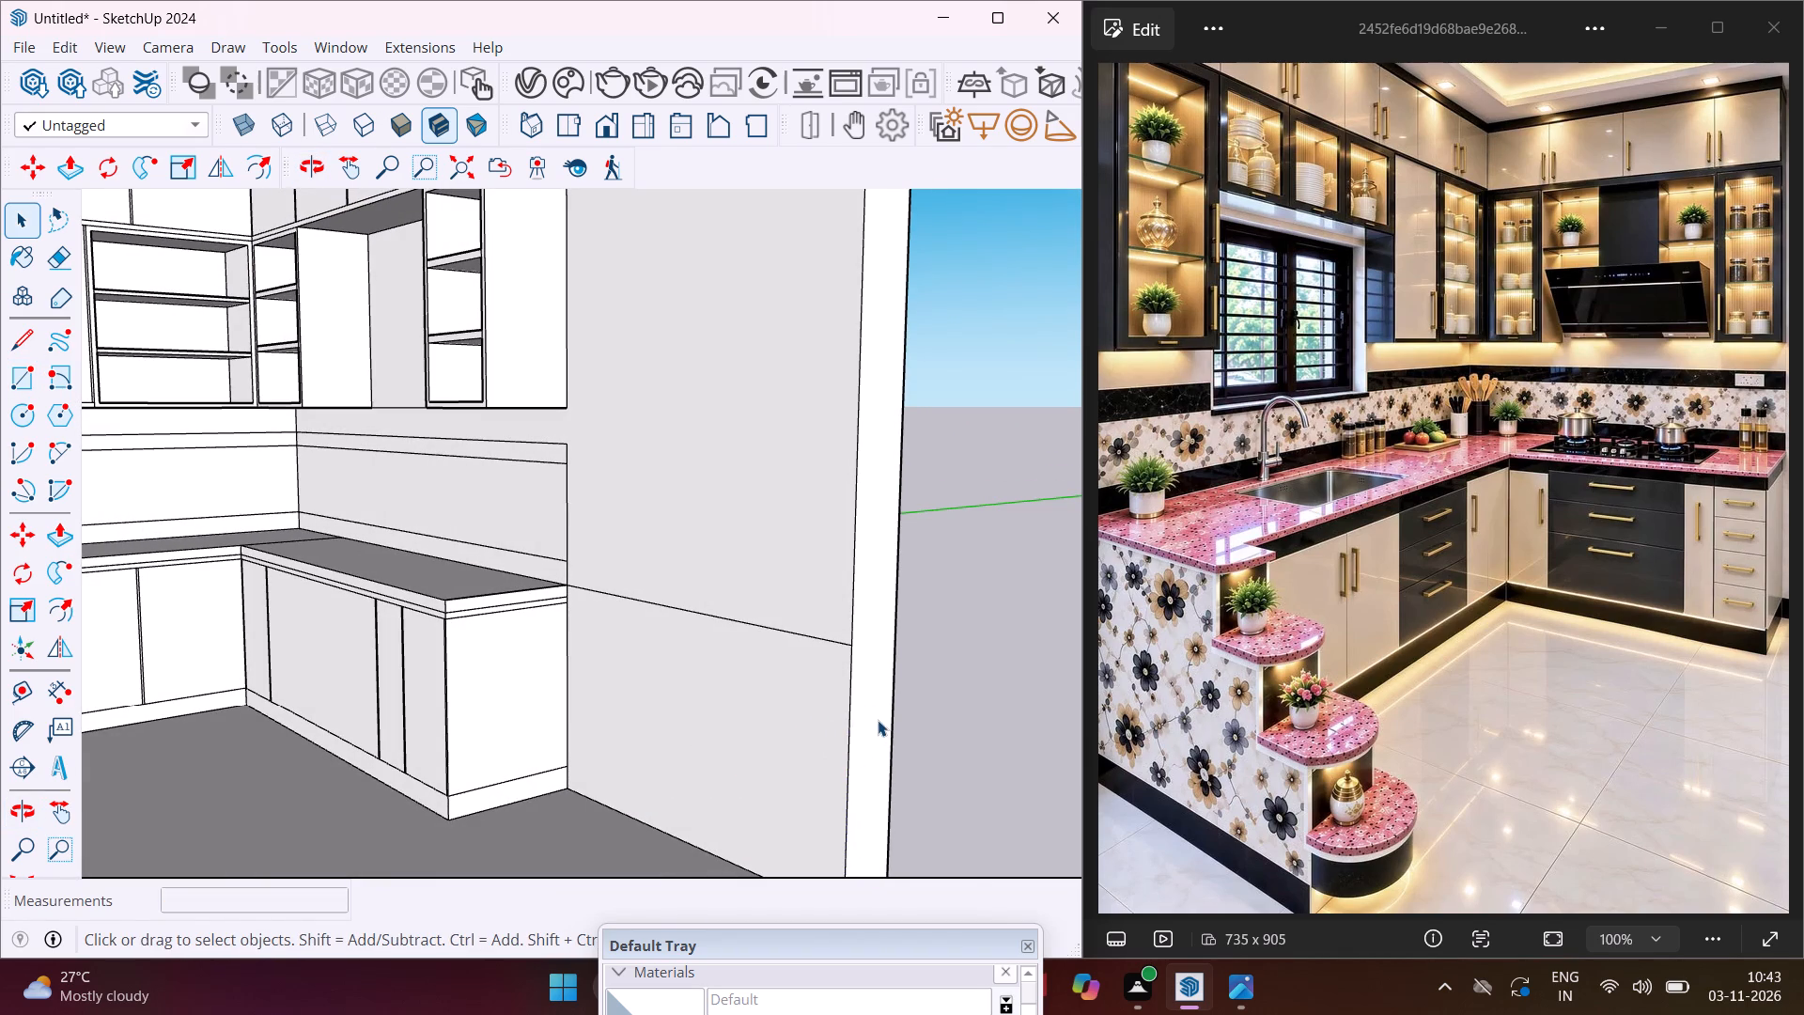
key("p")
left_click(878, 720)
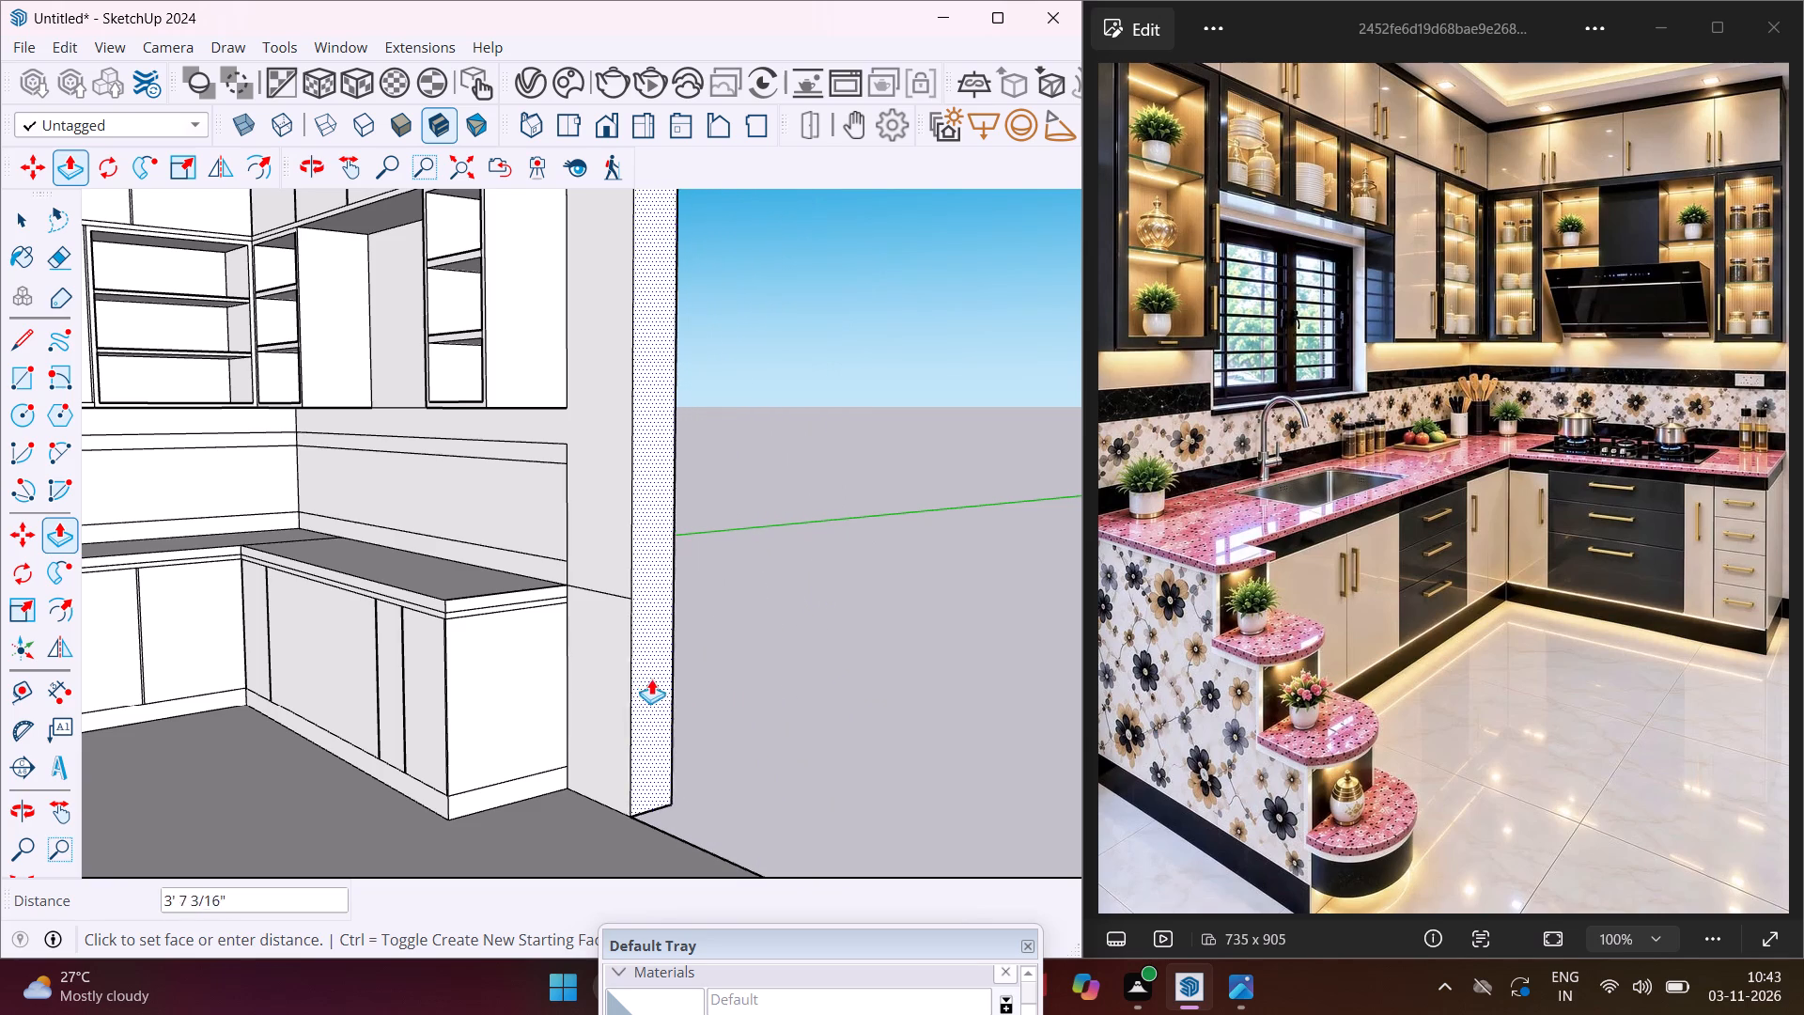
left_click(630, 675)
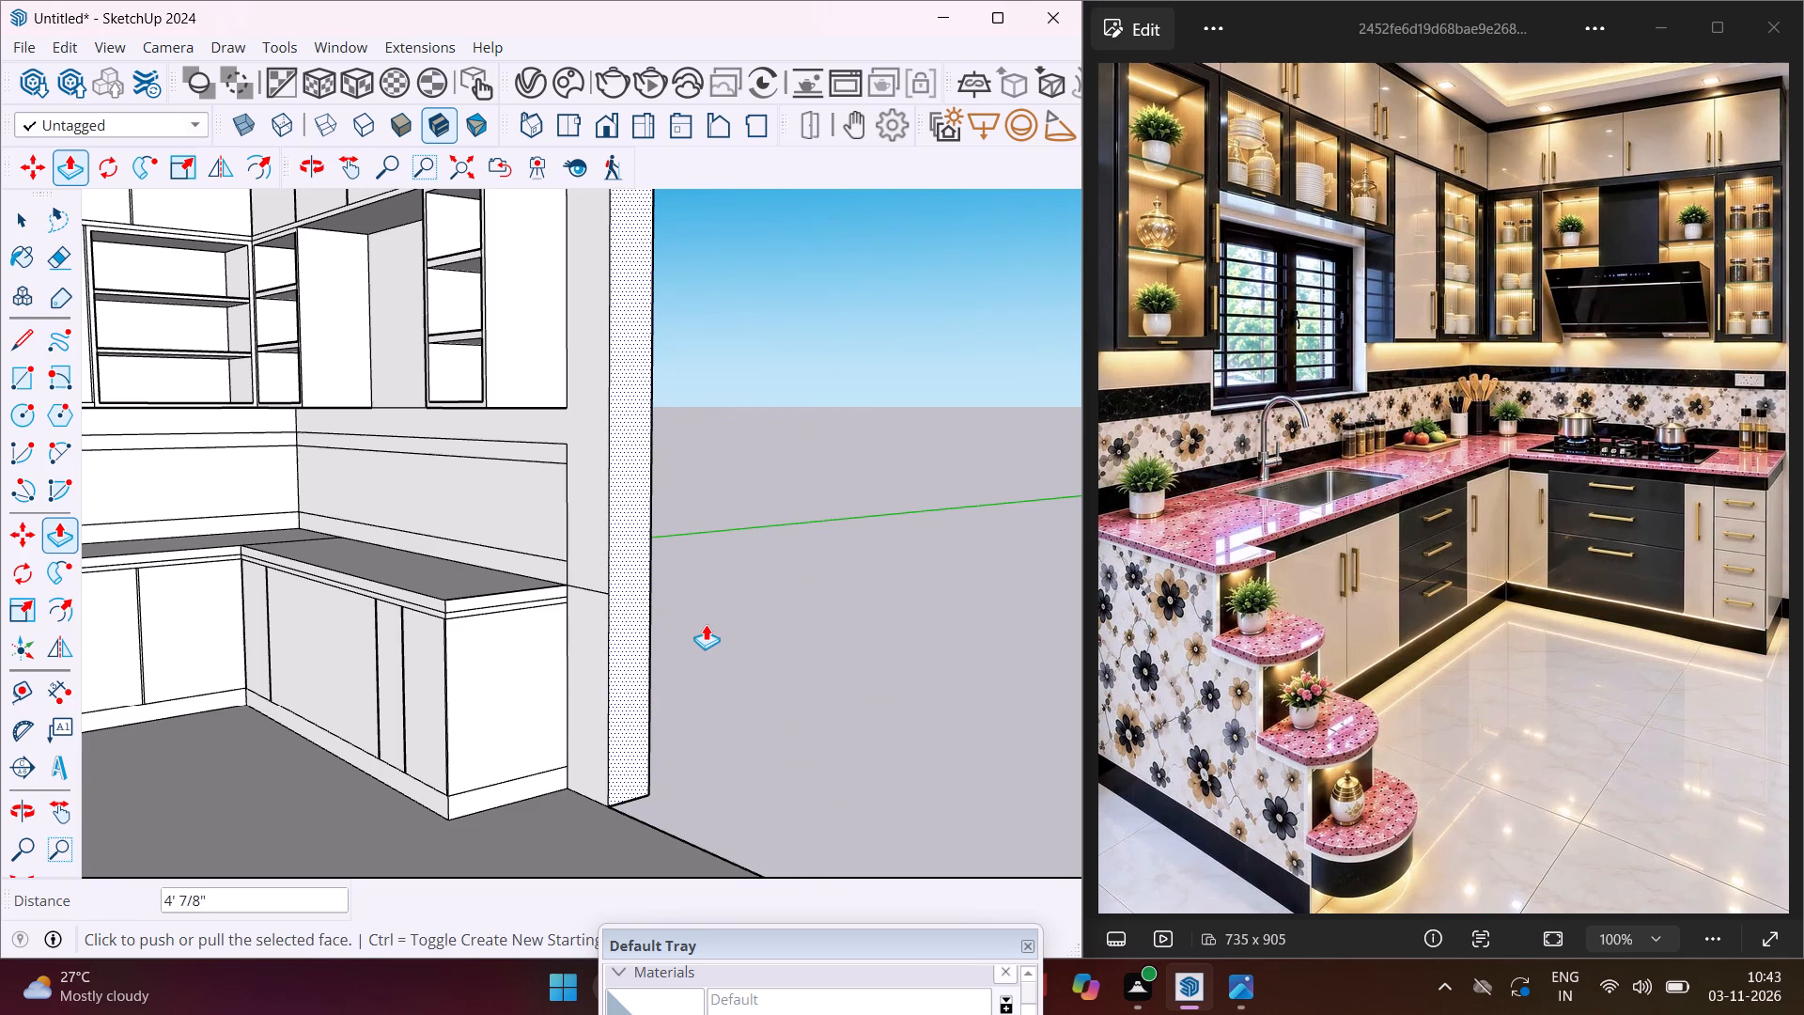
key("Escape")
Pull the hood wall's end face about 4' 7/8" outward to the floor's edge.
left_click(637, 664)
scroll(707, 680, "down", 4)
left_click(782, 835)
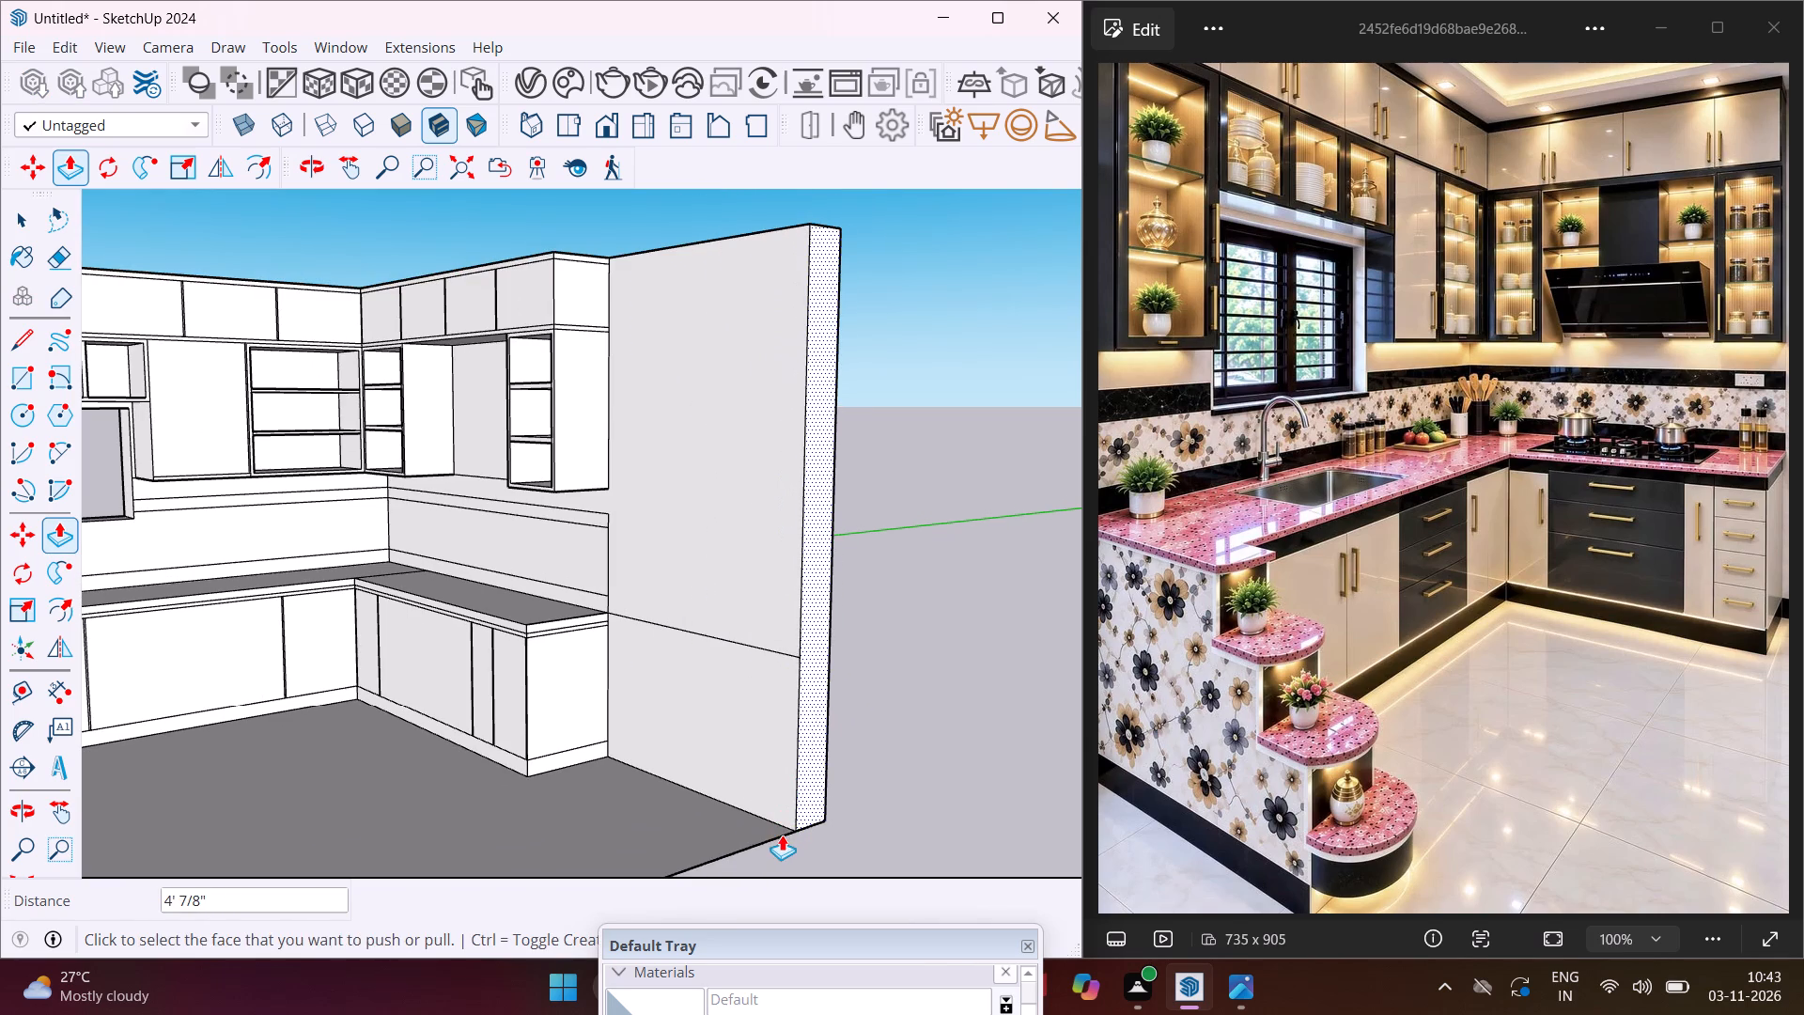
Examine the whole kitchen model from several angles, including the outer end of the window wall counter.
scroll(714, 821, "down", 5)
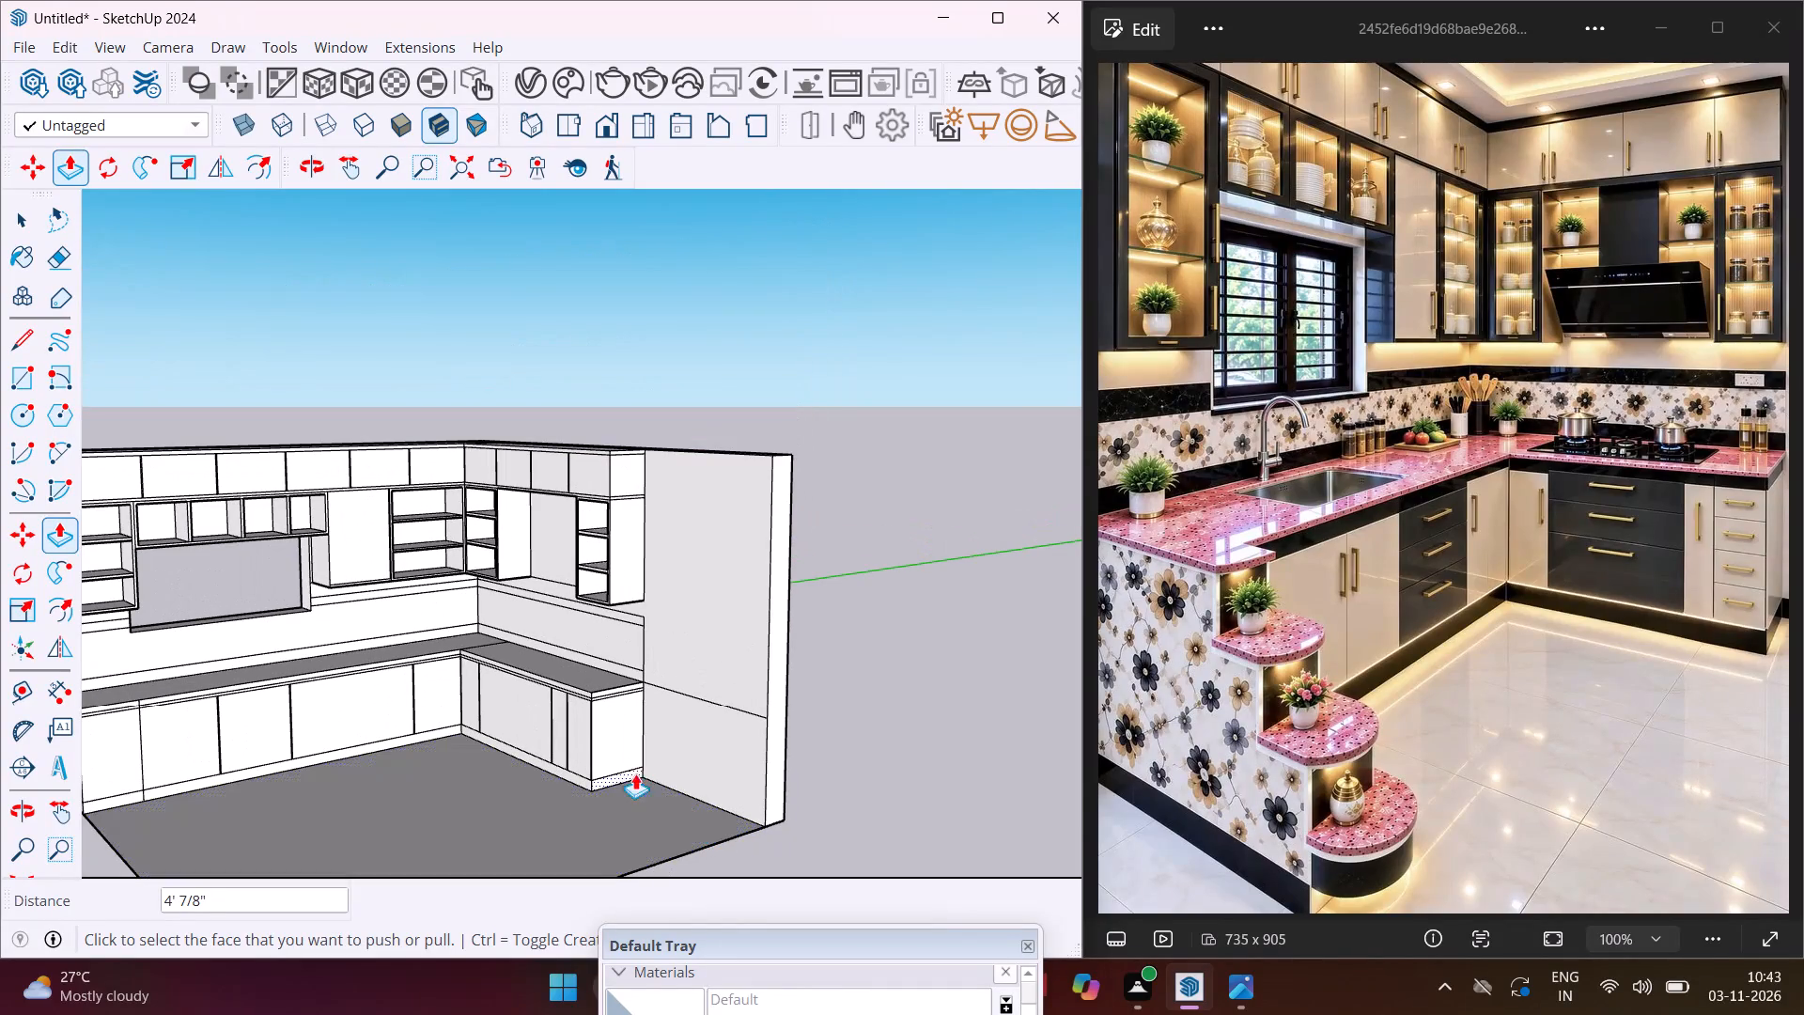
middle_click_drag(499, 589, 617, 603)
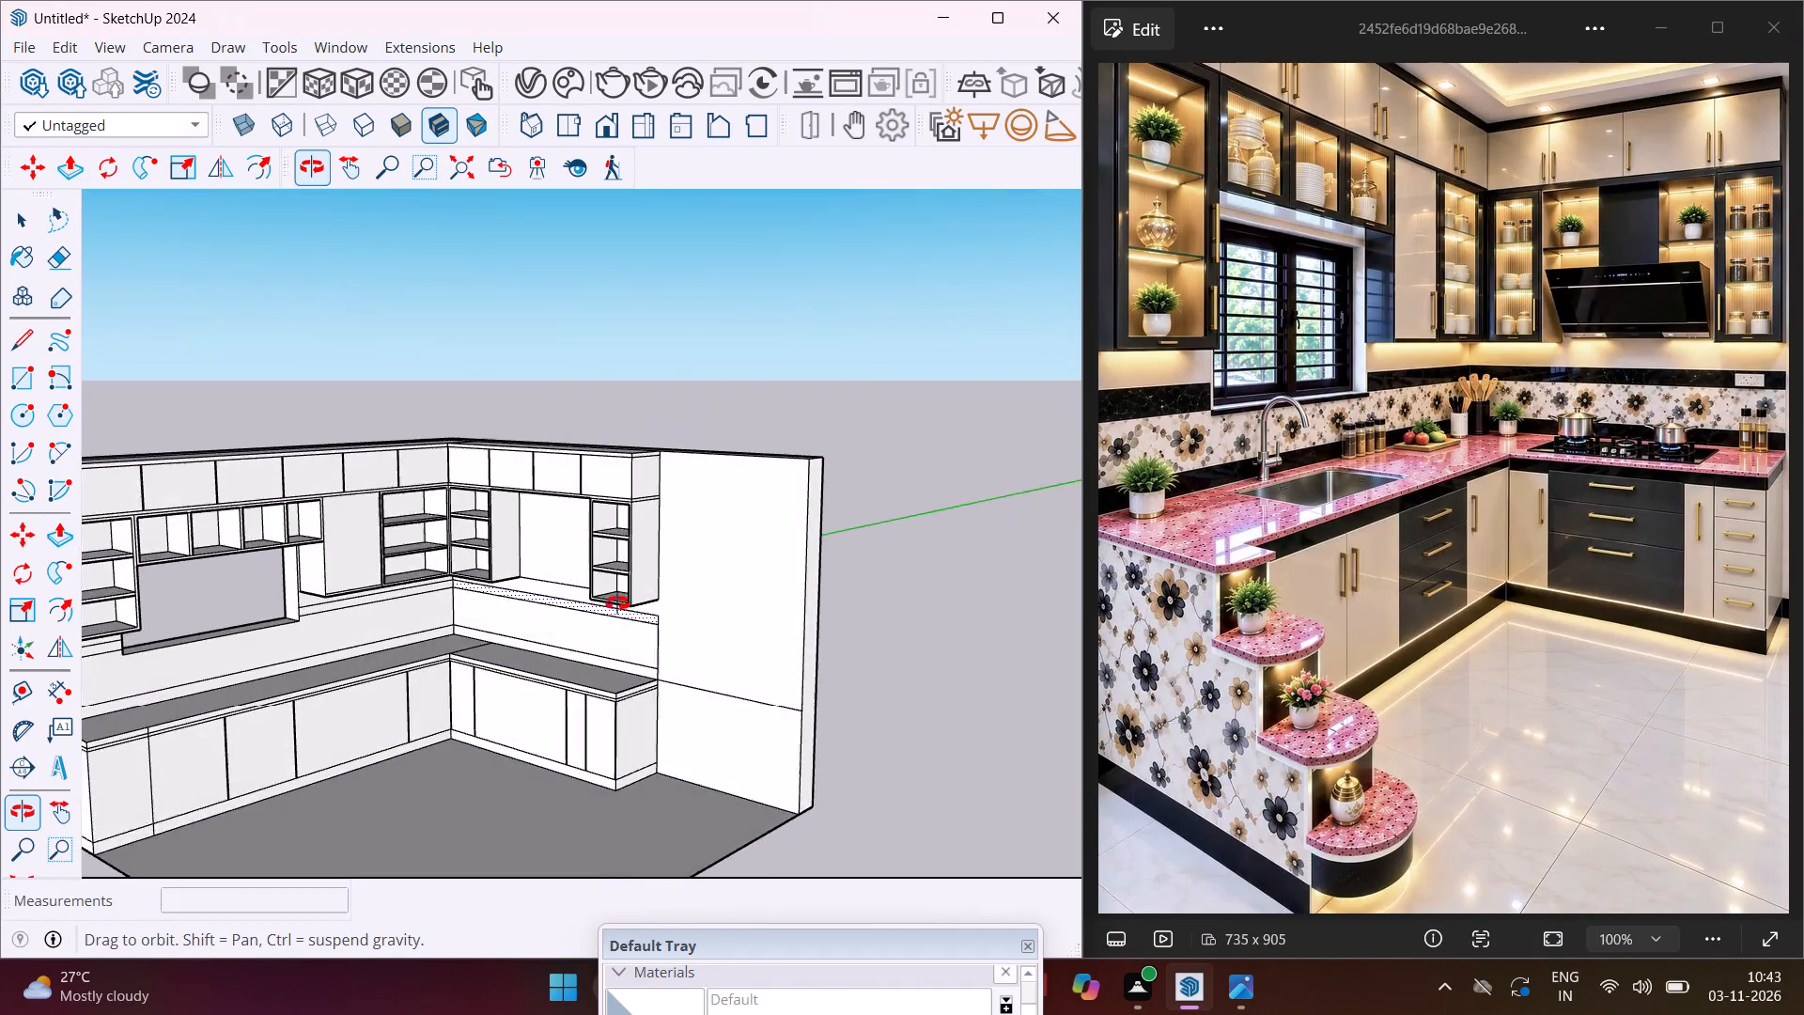
middle_click_drag(617, 603, 879, 587)
key("Escape")
key("space")
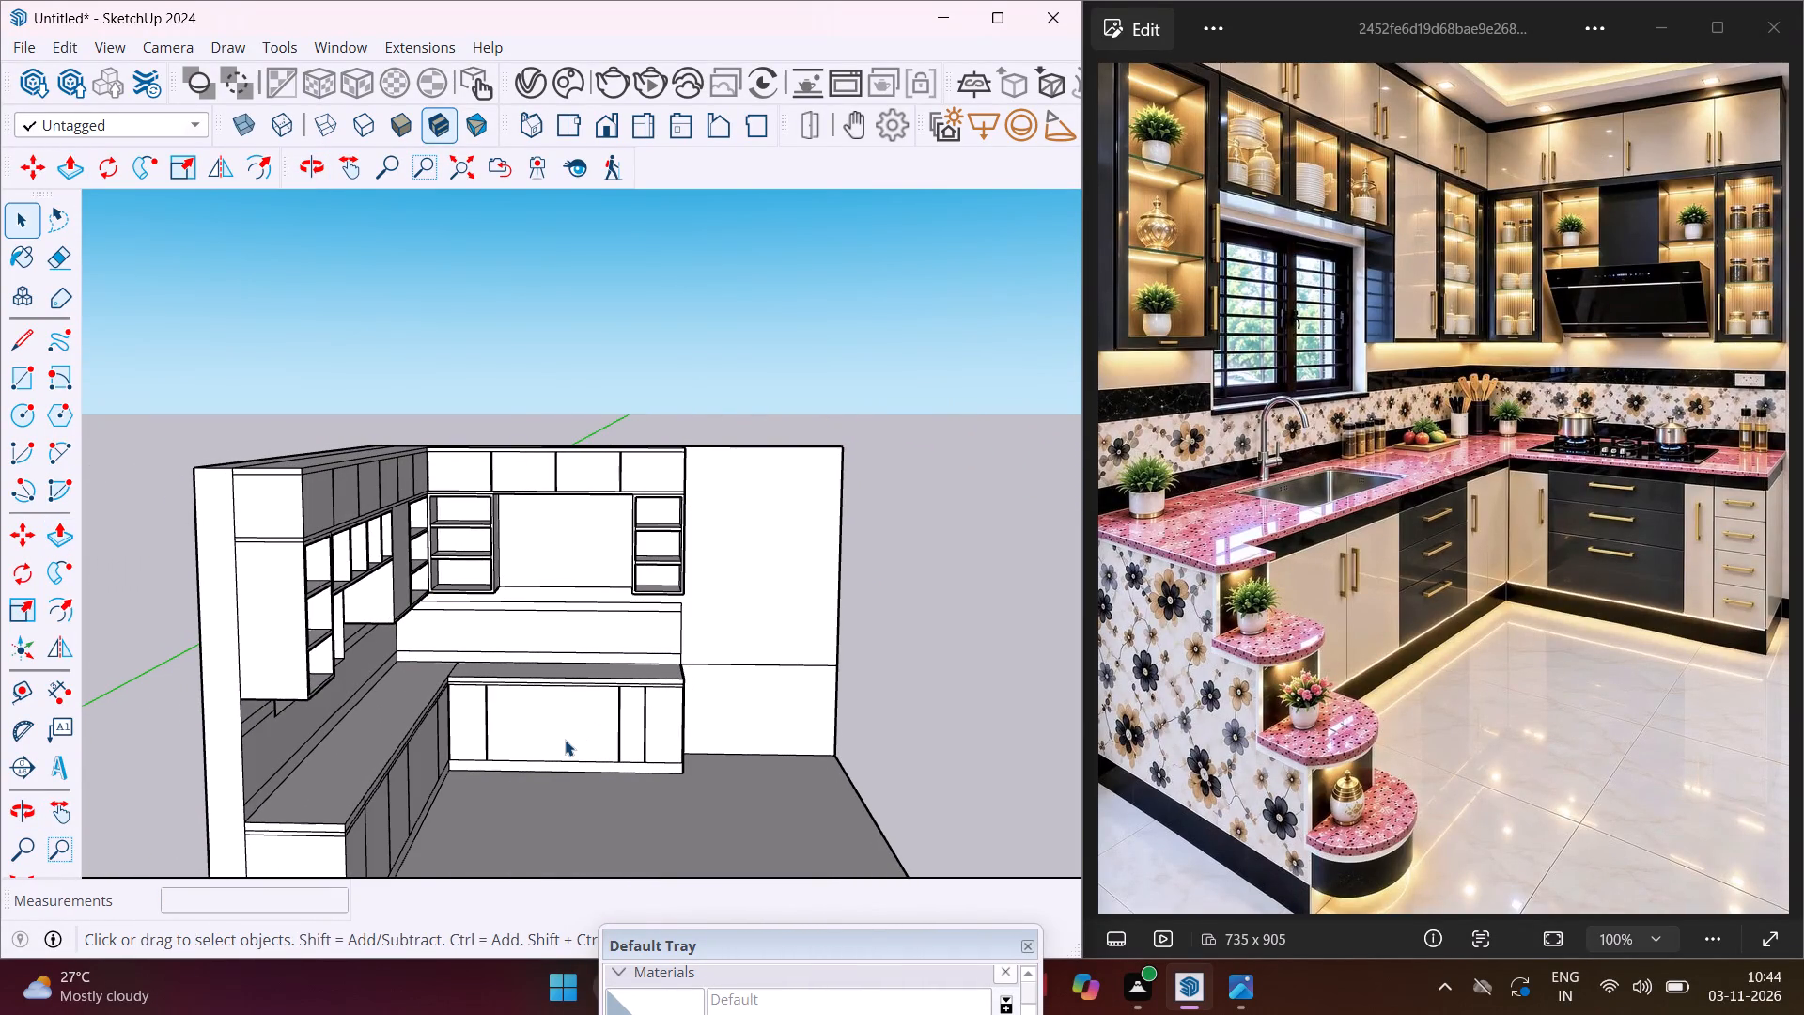
scroll(565, 740, "down", 2)
middle_click_drag(565, 740, 448, 659)
scroll(439, 649, "down", 4)
middle_click_drag(418, 687, 241, 760)
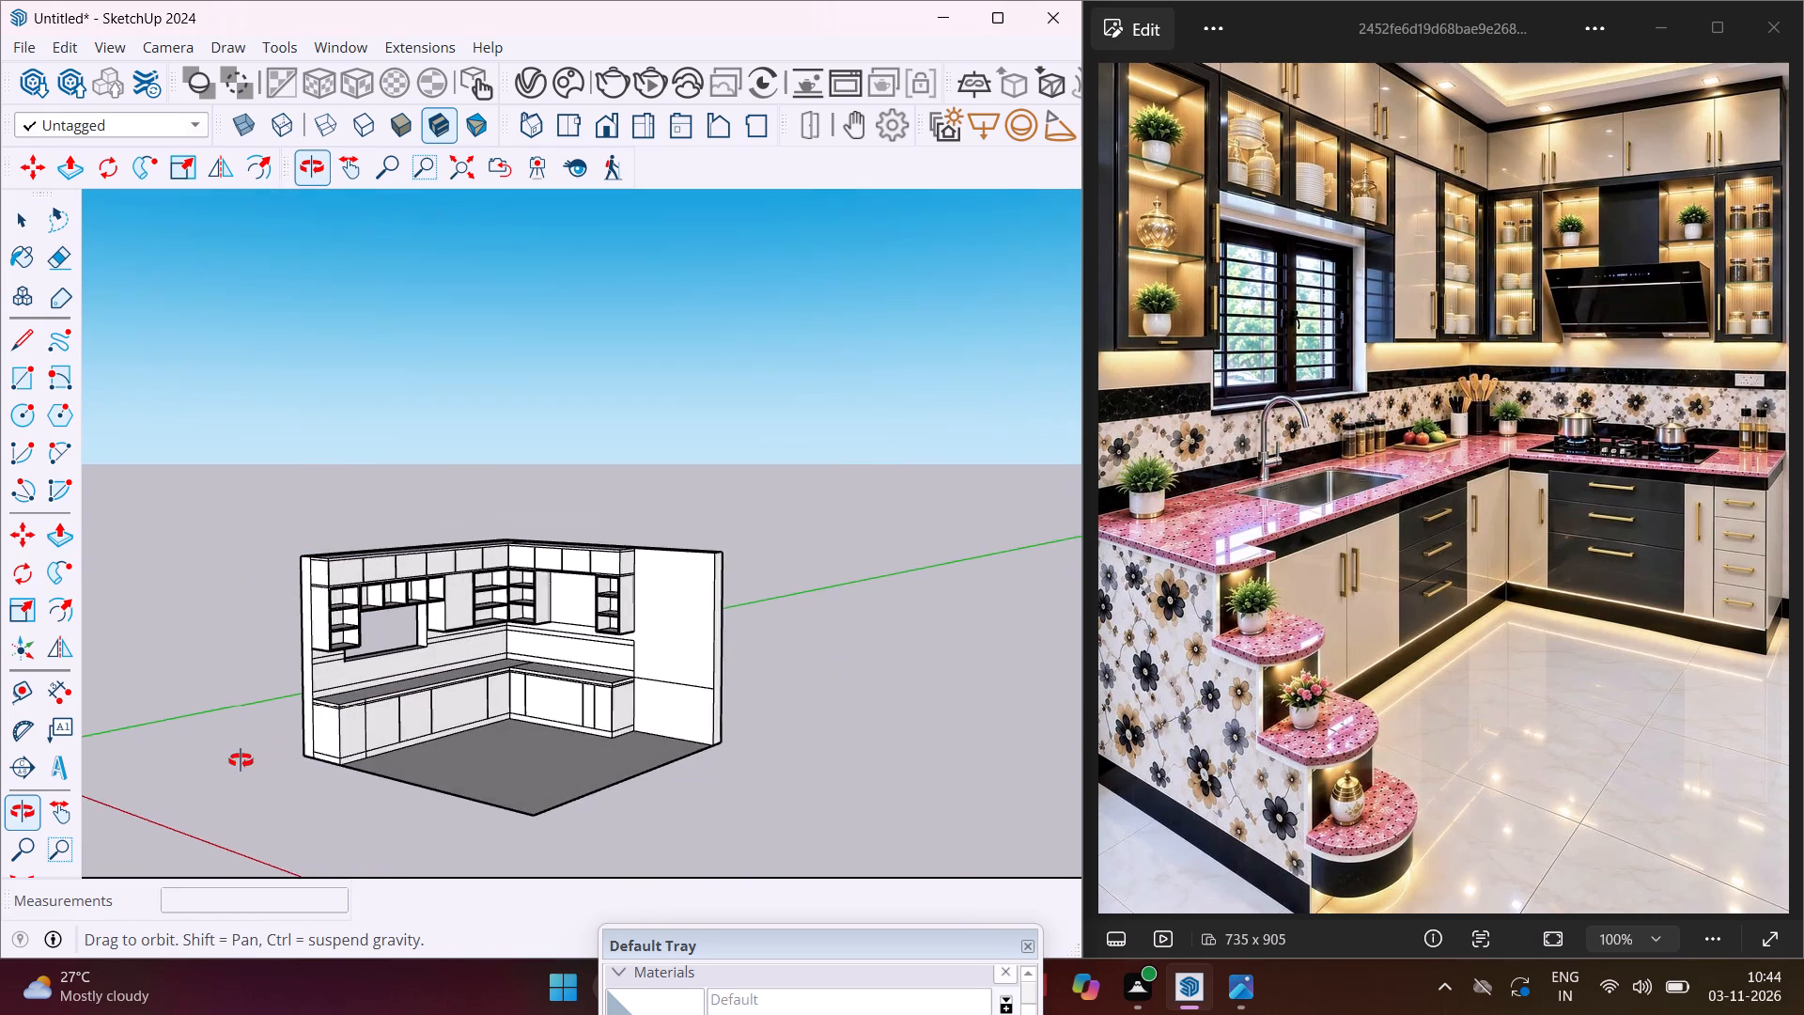
middle_click_drag(241, 760, 211, 772)
scroll(361, 691, "up", 8)
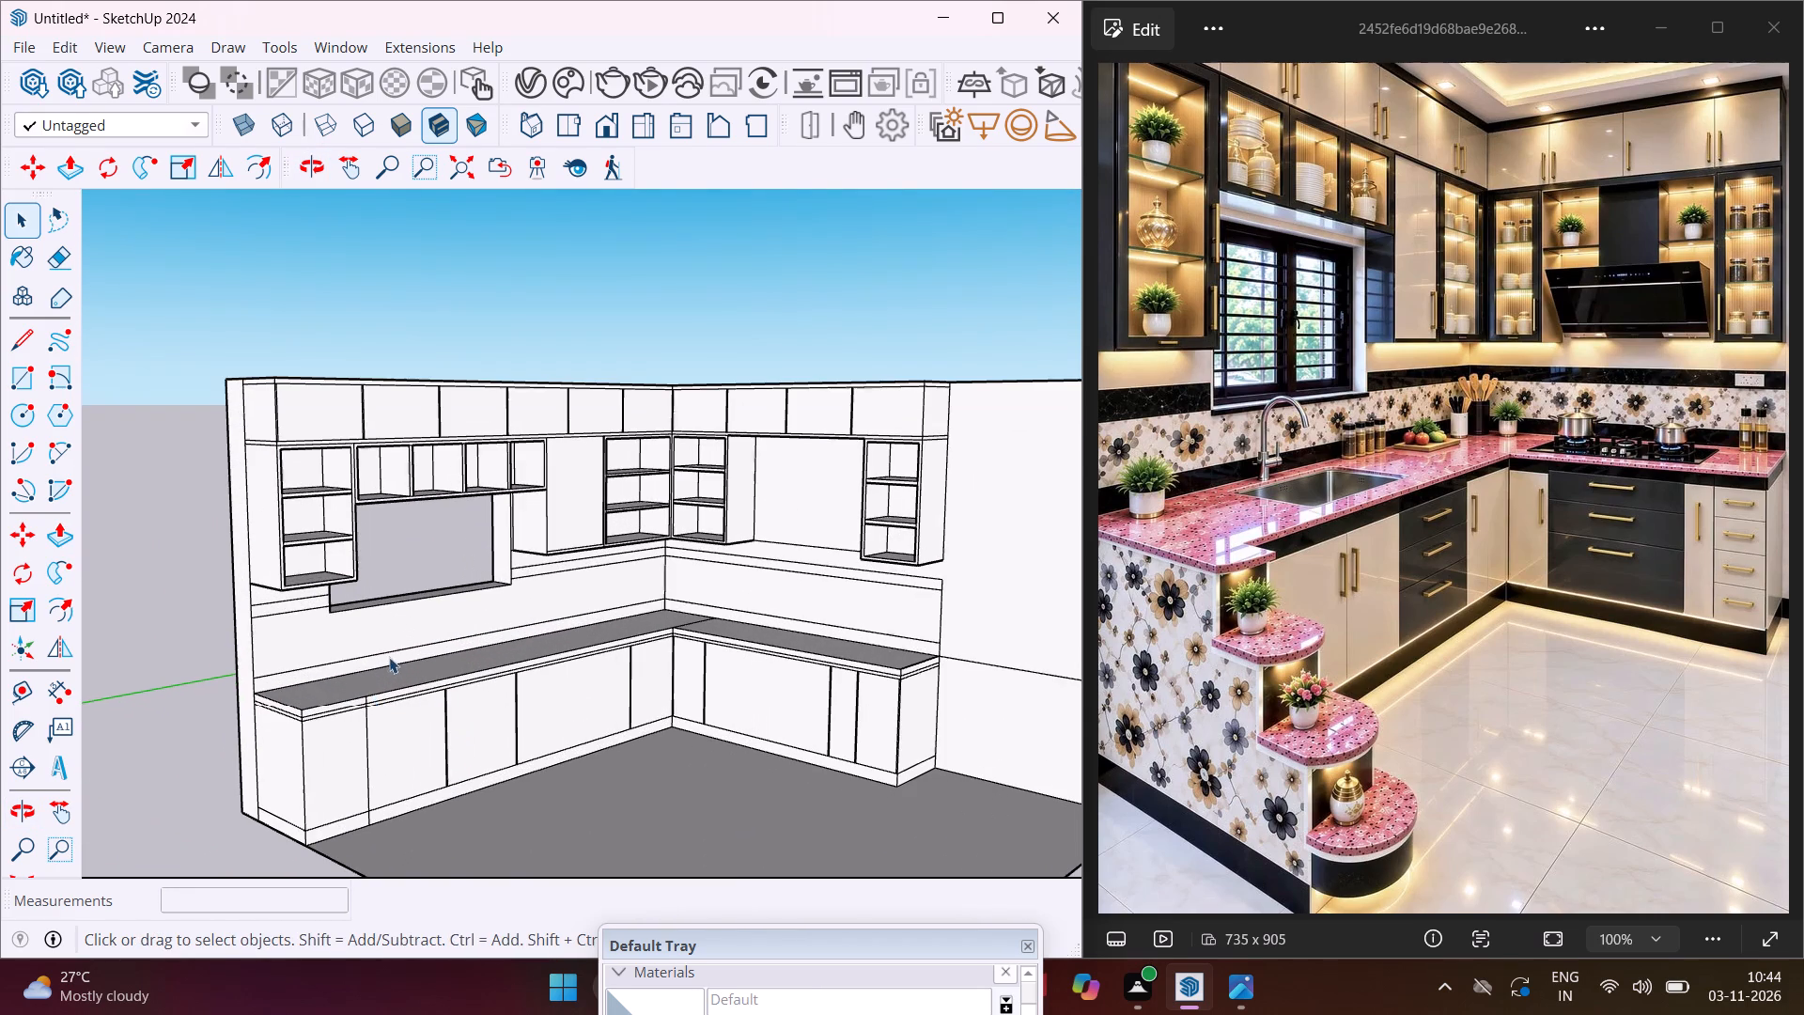
scroll(319, 735, "up", 4)
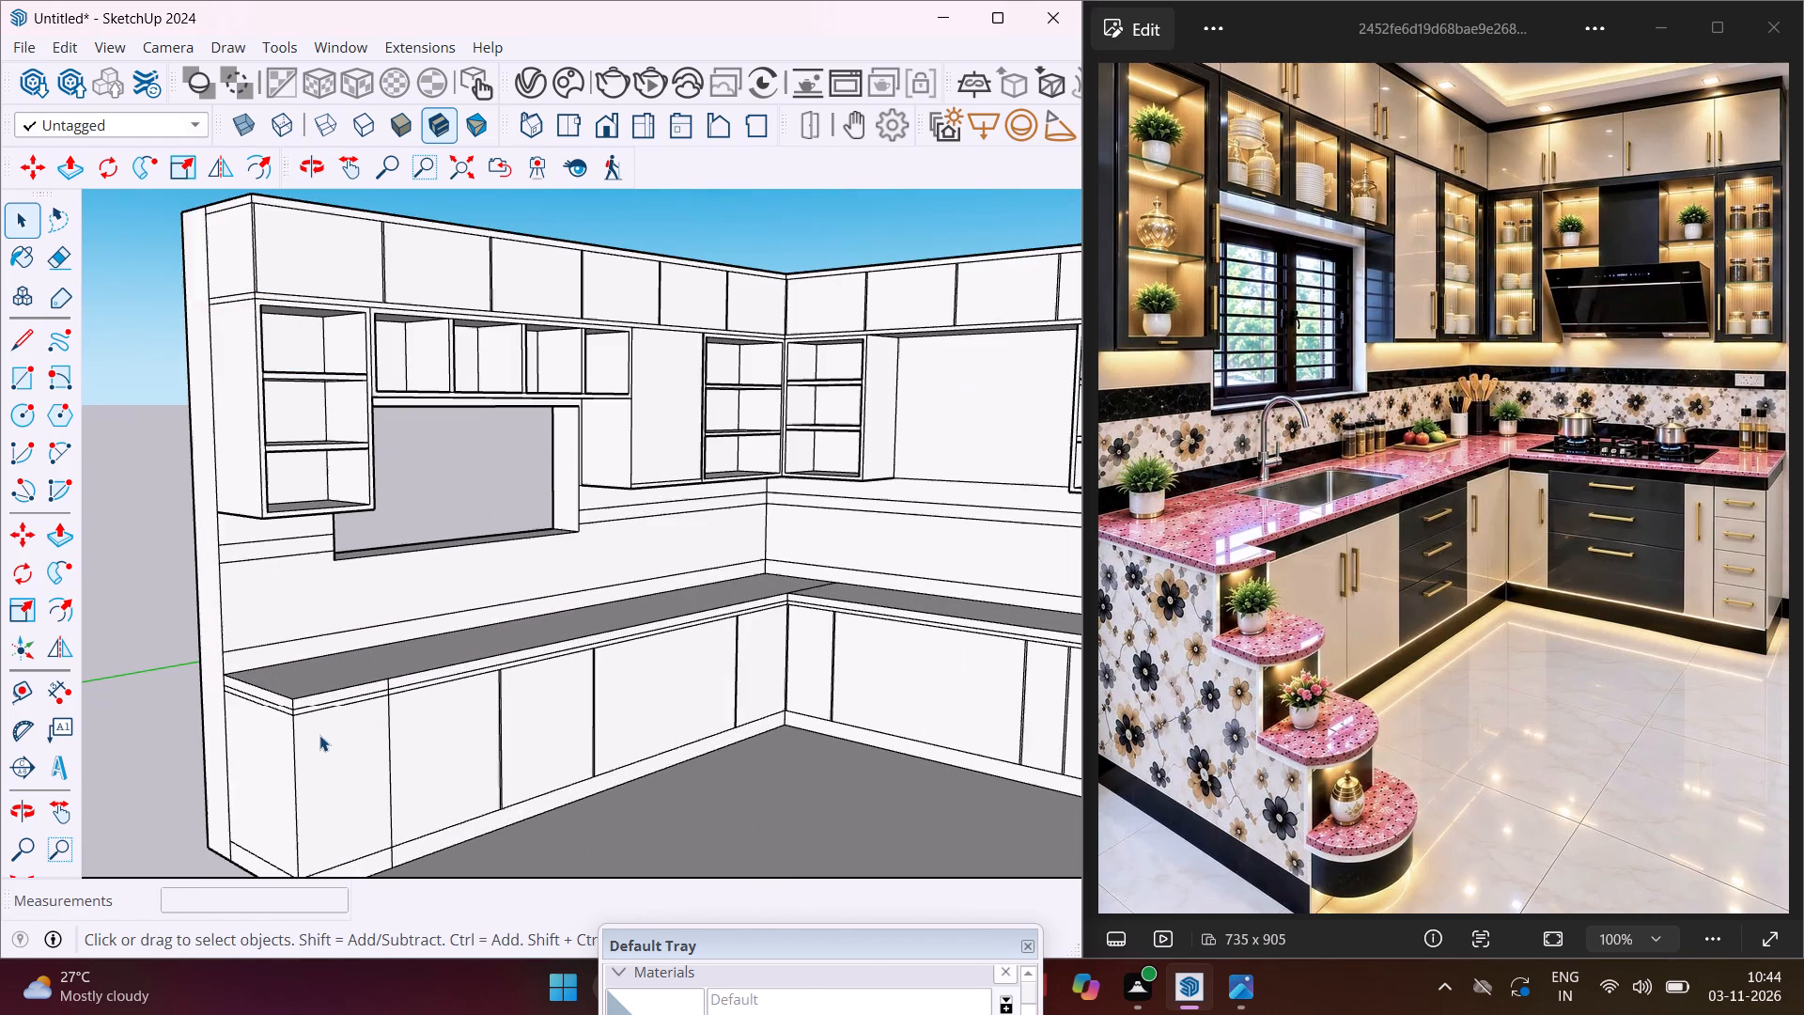
Pull the plinth section under the window wall's outer end cabinet out 4' into the room.
middle_click_drag(319, 736, 229, 689)
scroll(207, 677, "up", 4)
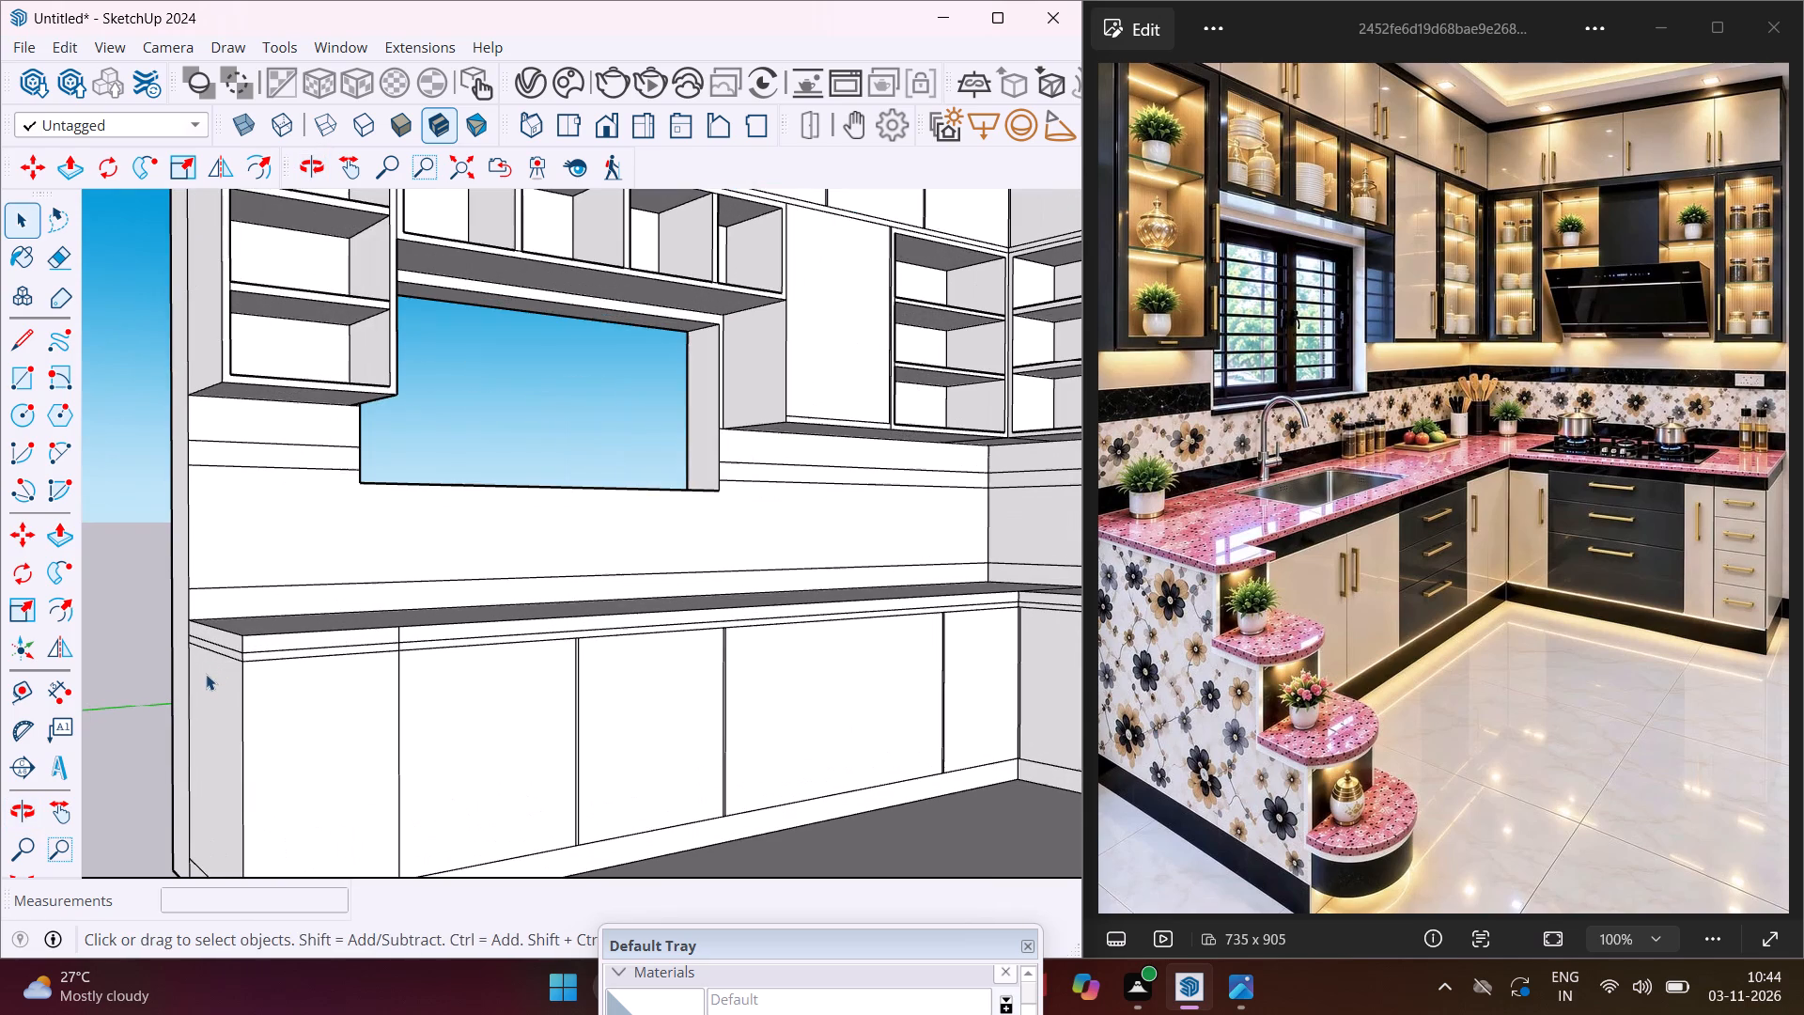
scroll(206, 667, "up", 1)
scroll(235, 636, "down", 3)
middle_click_drag(235, 635, 220, 598)
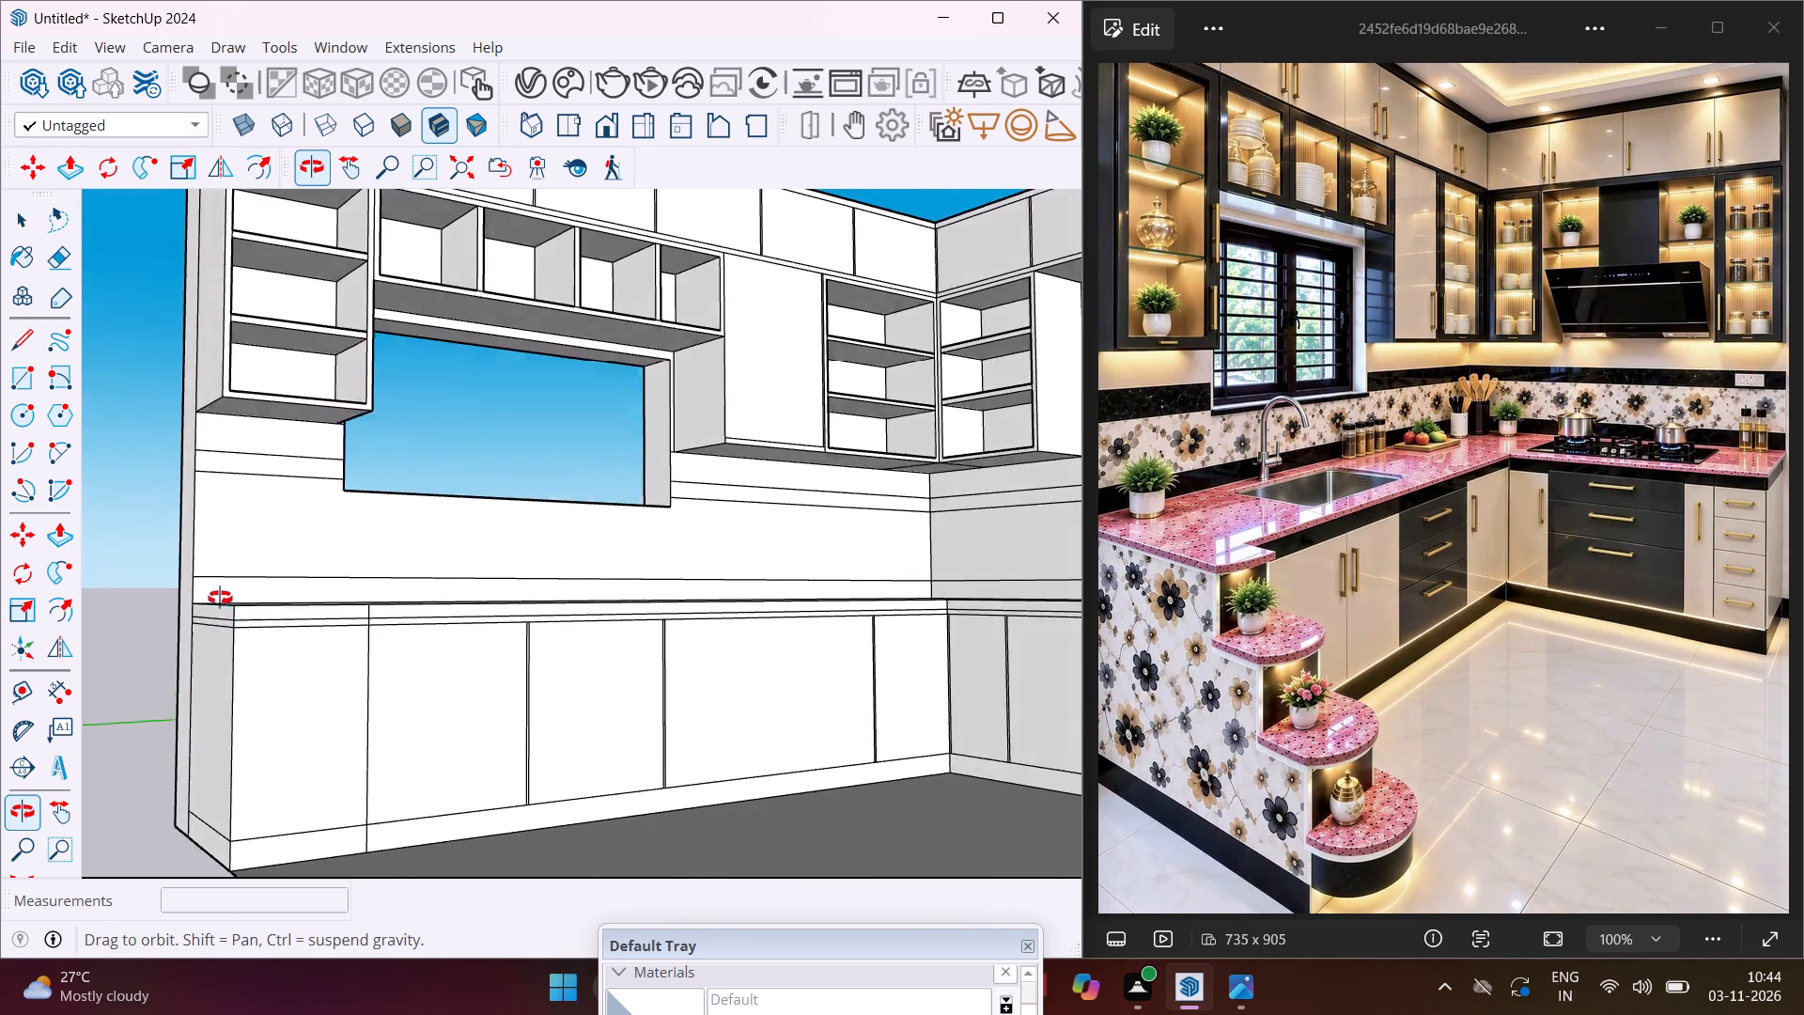
middle_click_drag(220, 598, 220, 580)
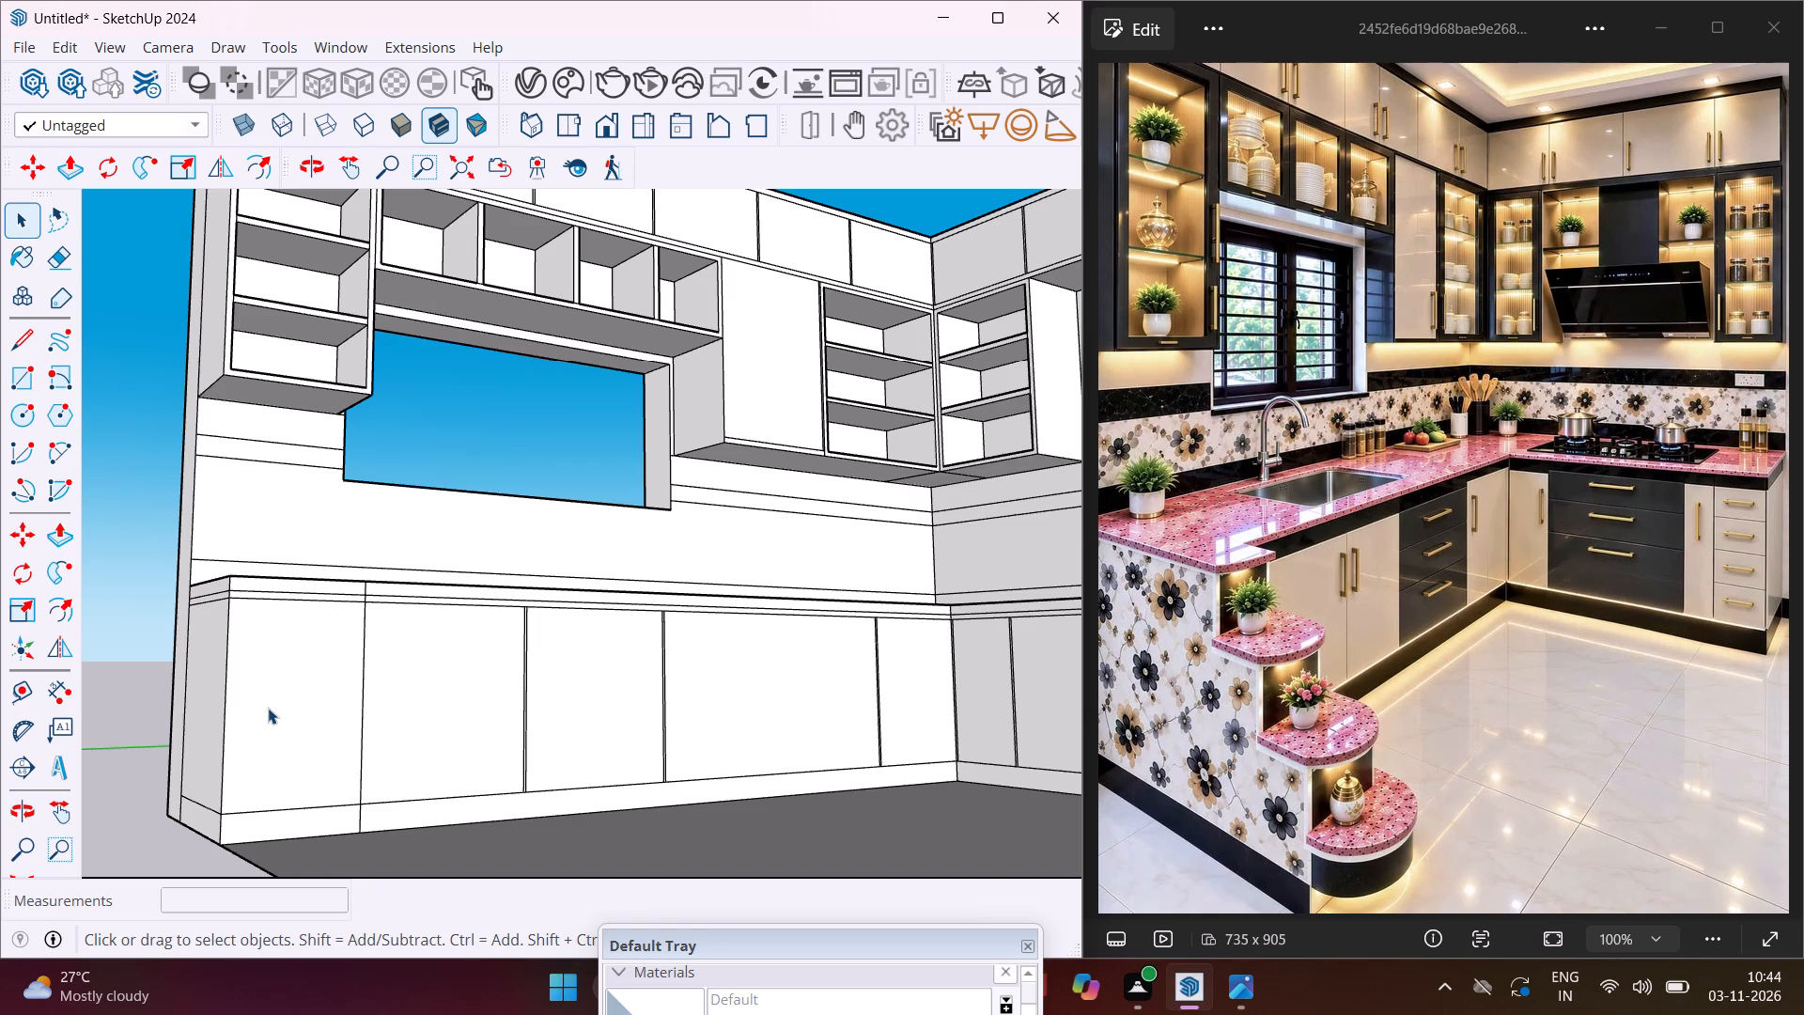
left_click(255, 825)
key("p")
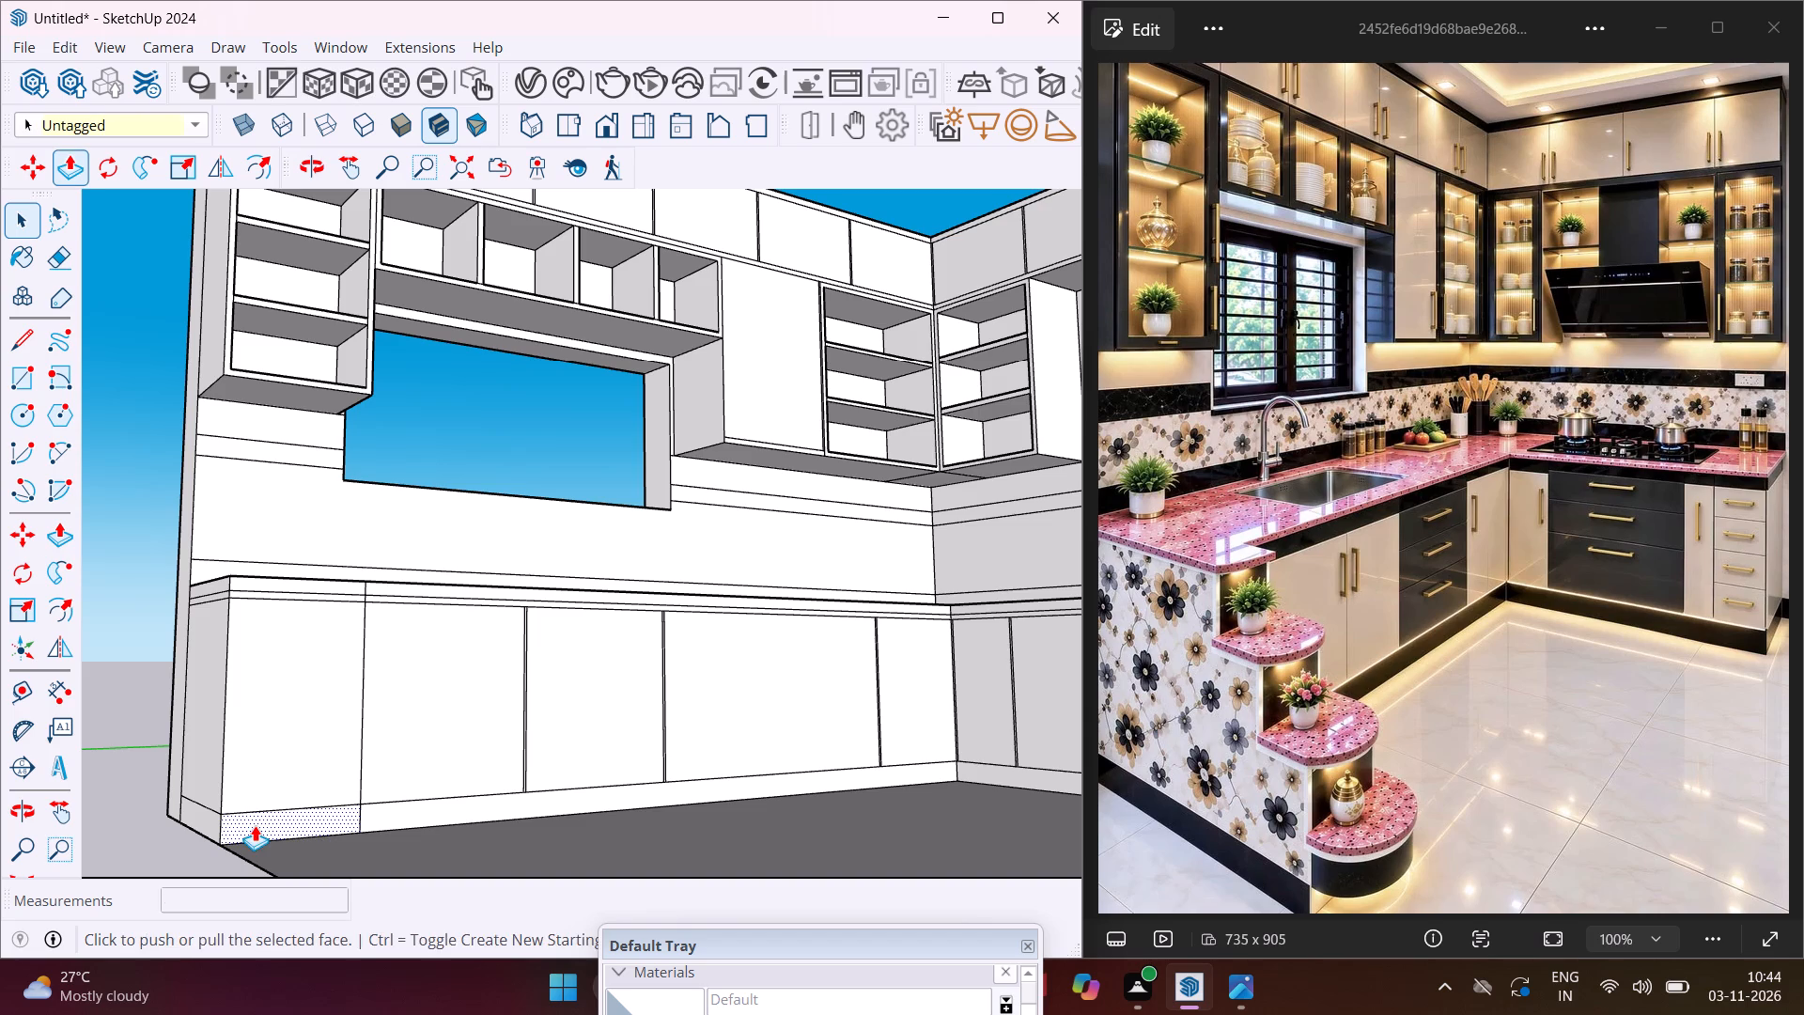
left_click(255, 825)
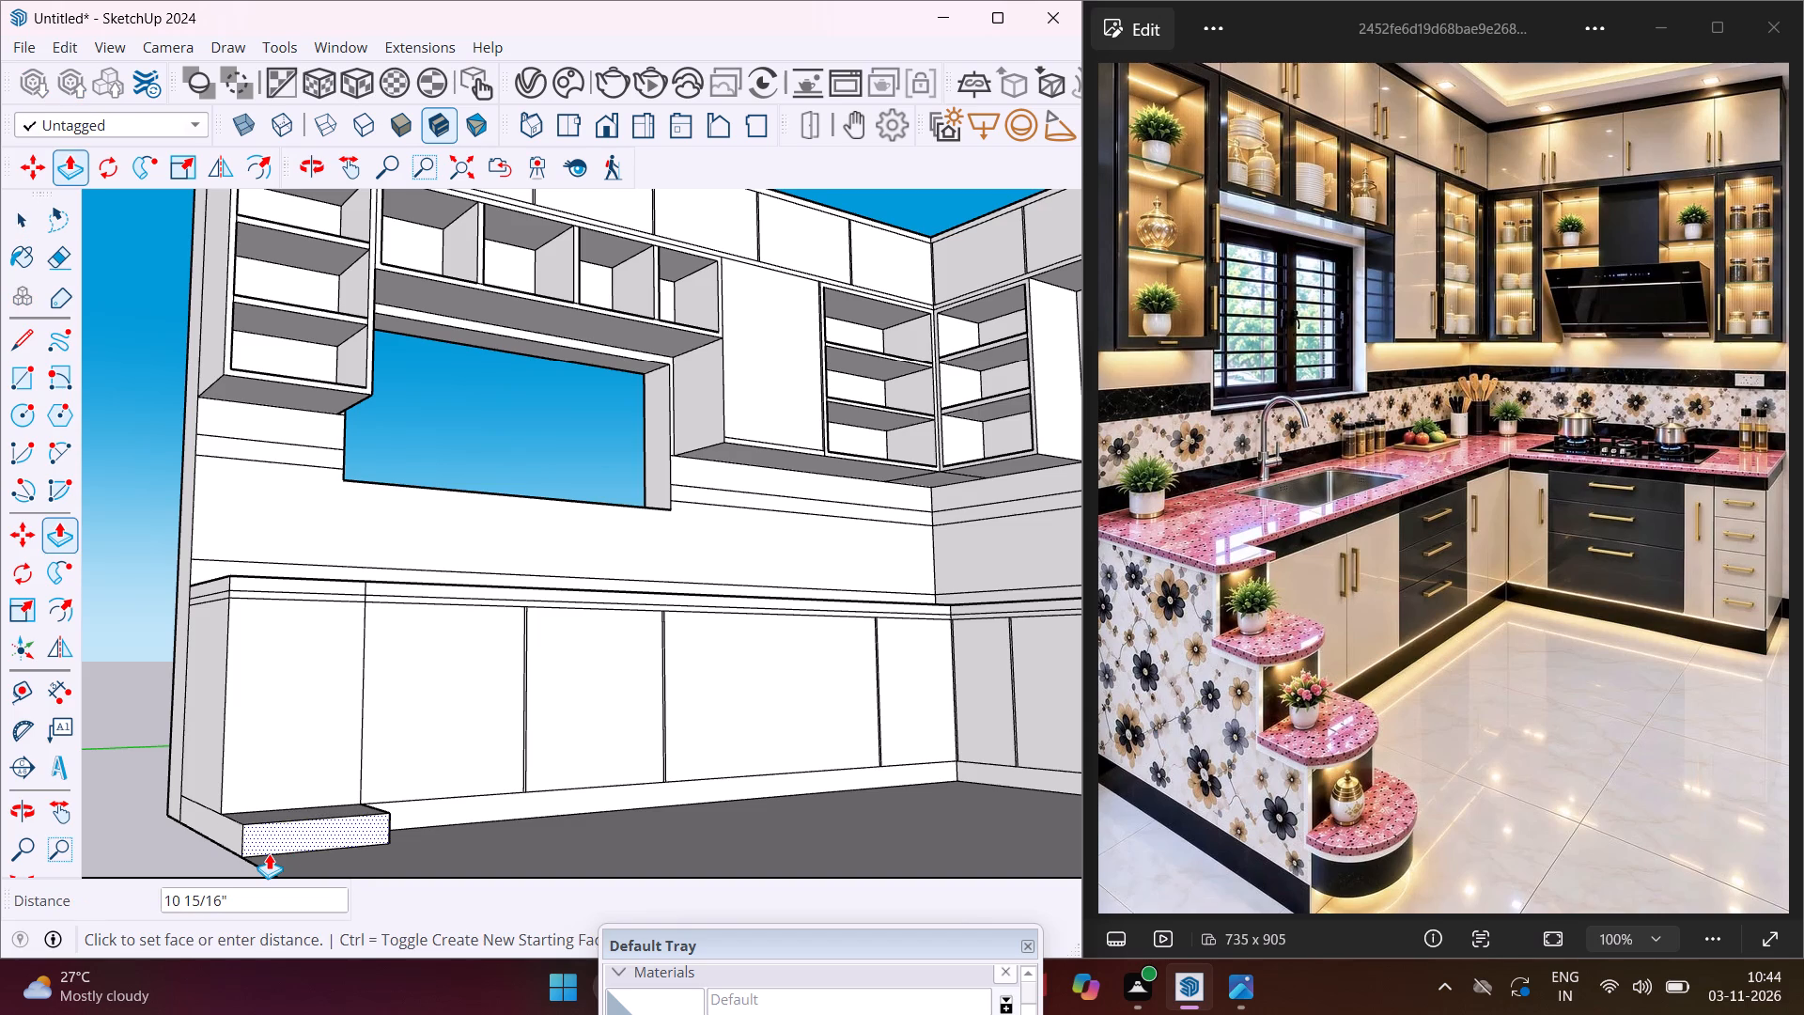
scroll(269, 853, "down", 2)
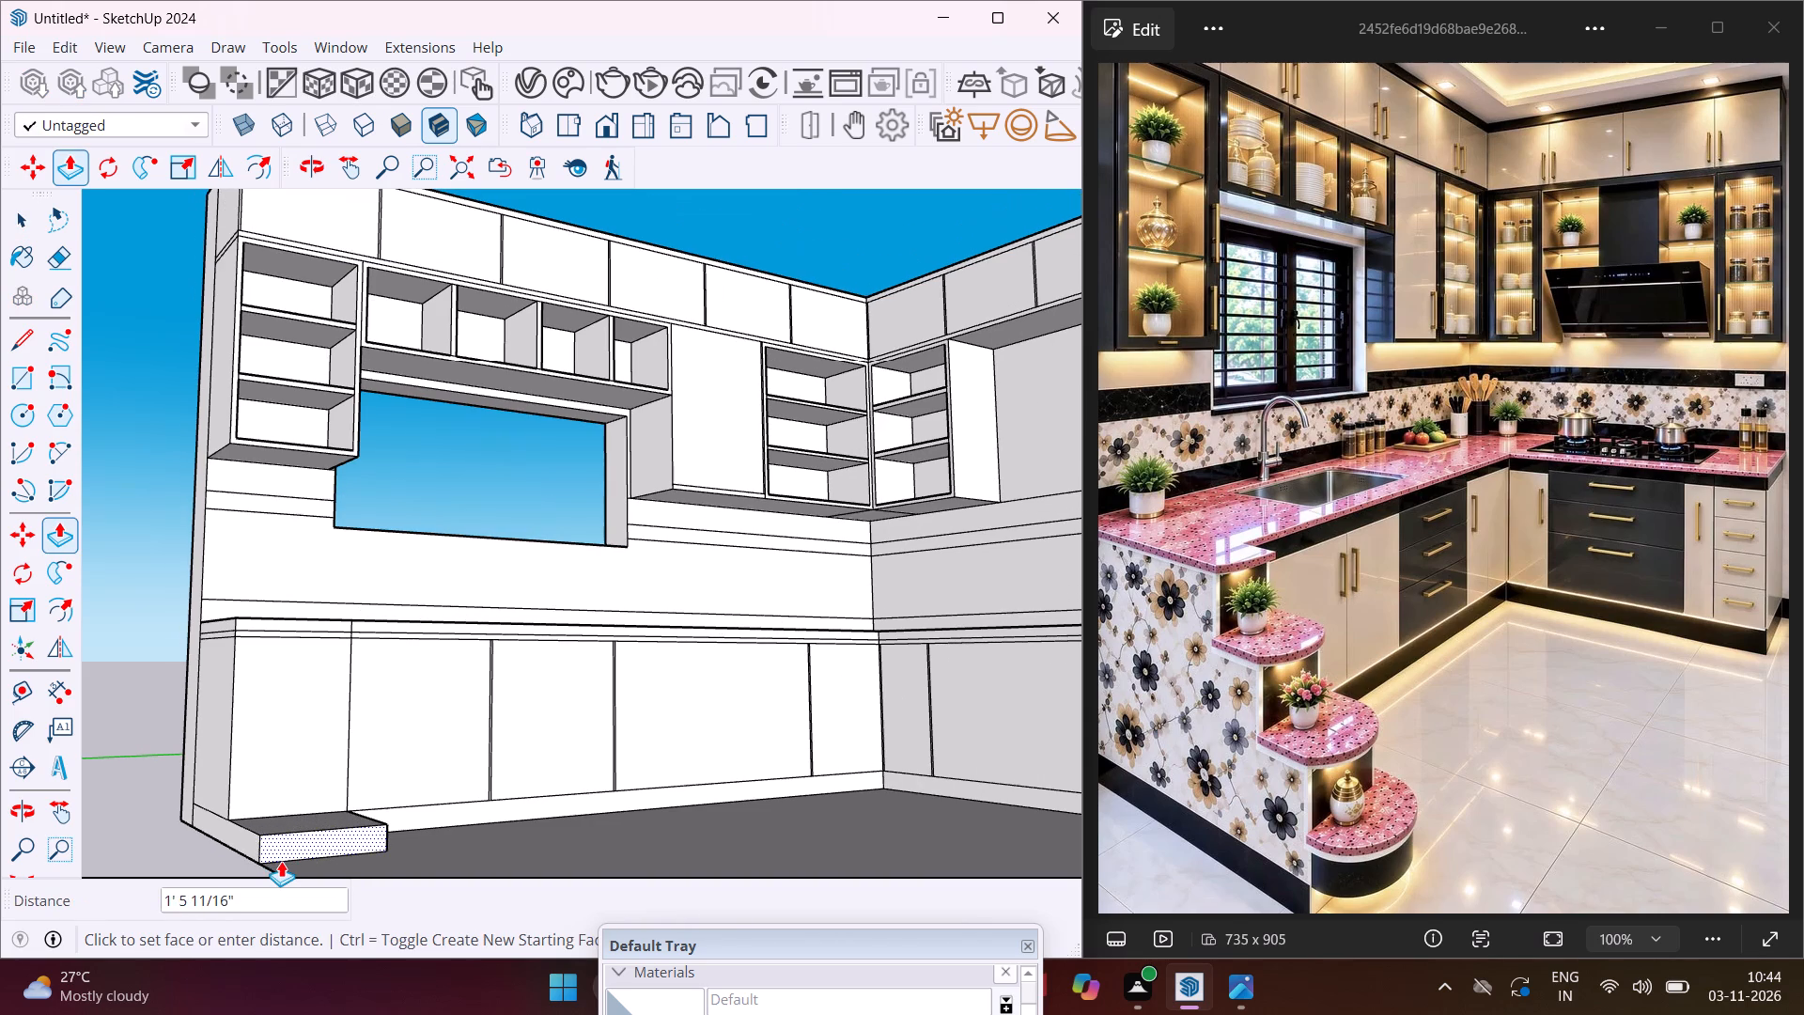
scroll(291, 801, "down", 10)
middle_click_drag(291, 790, 284, 845)
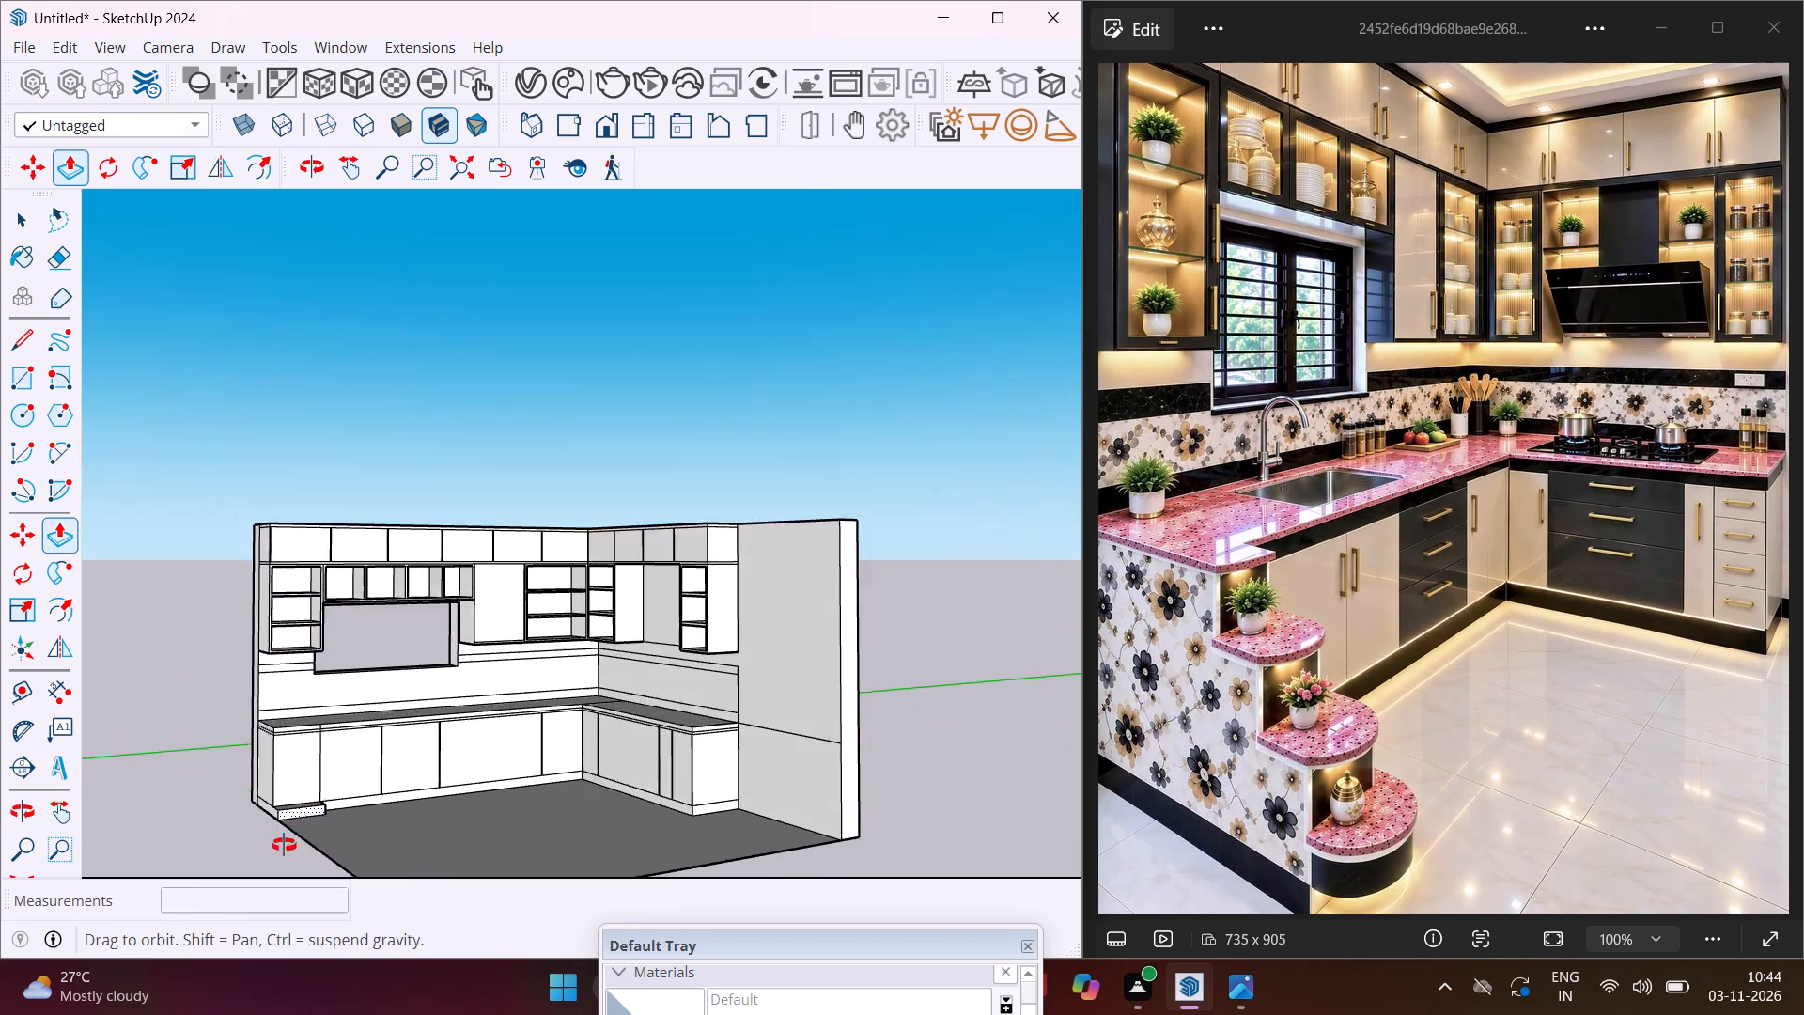
middle_click_drag(284, 845, 300, 923)
scroll(353, 831, "up", 3)
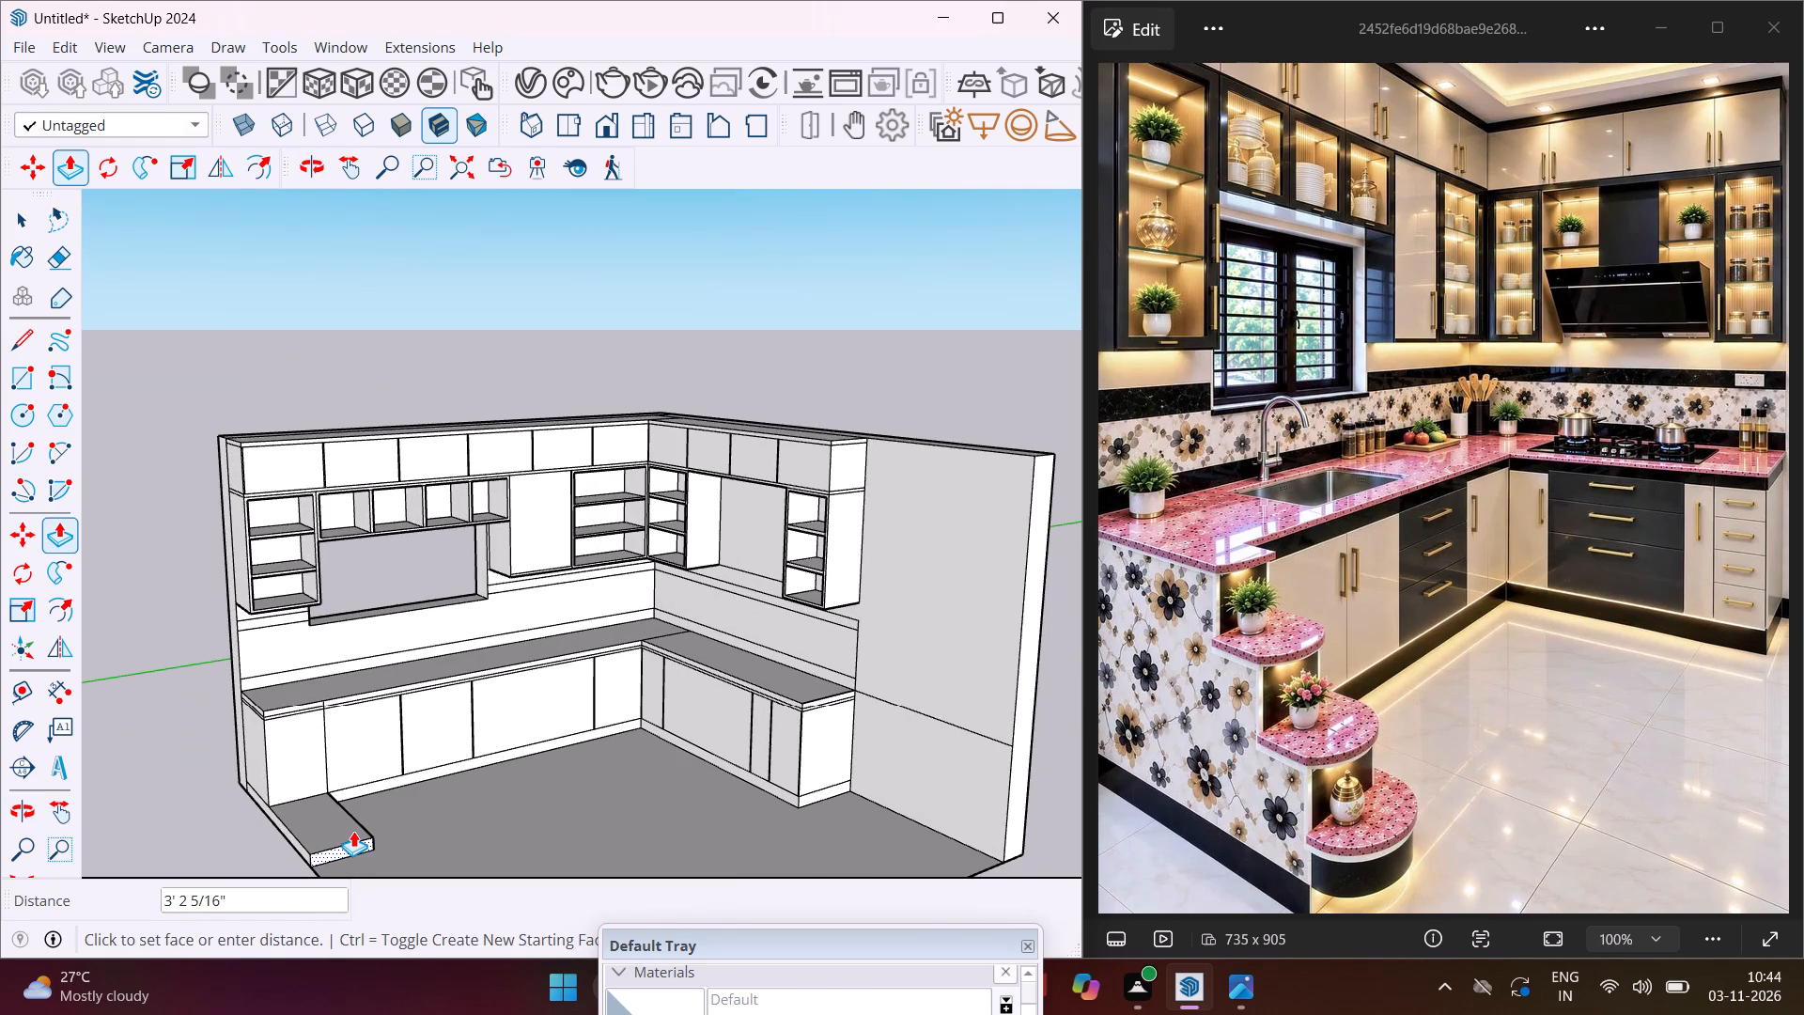
type("4'")
key("Return")
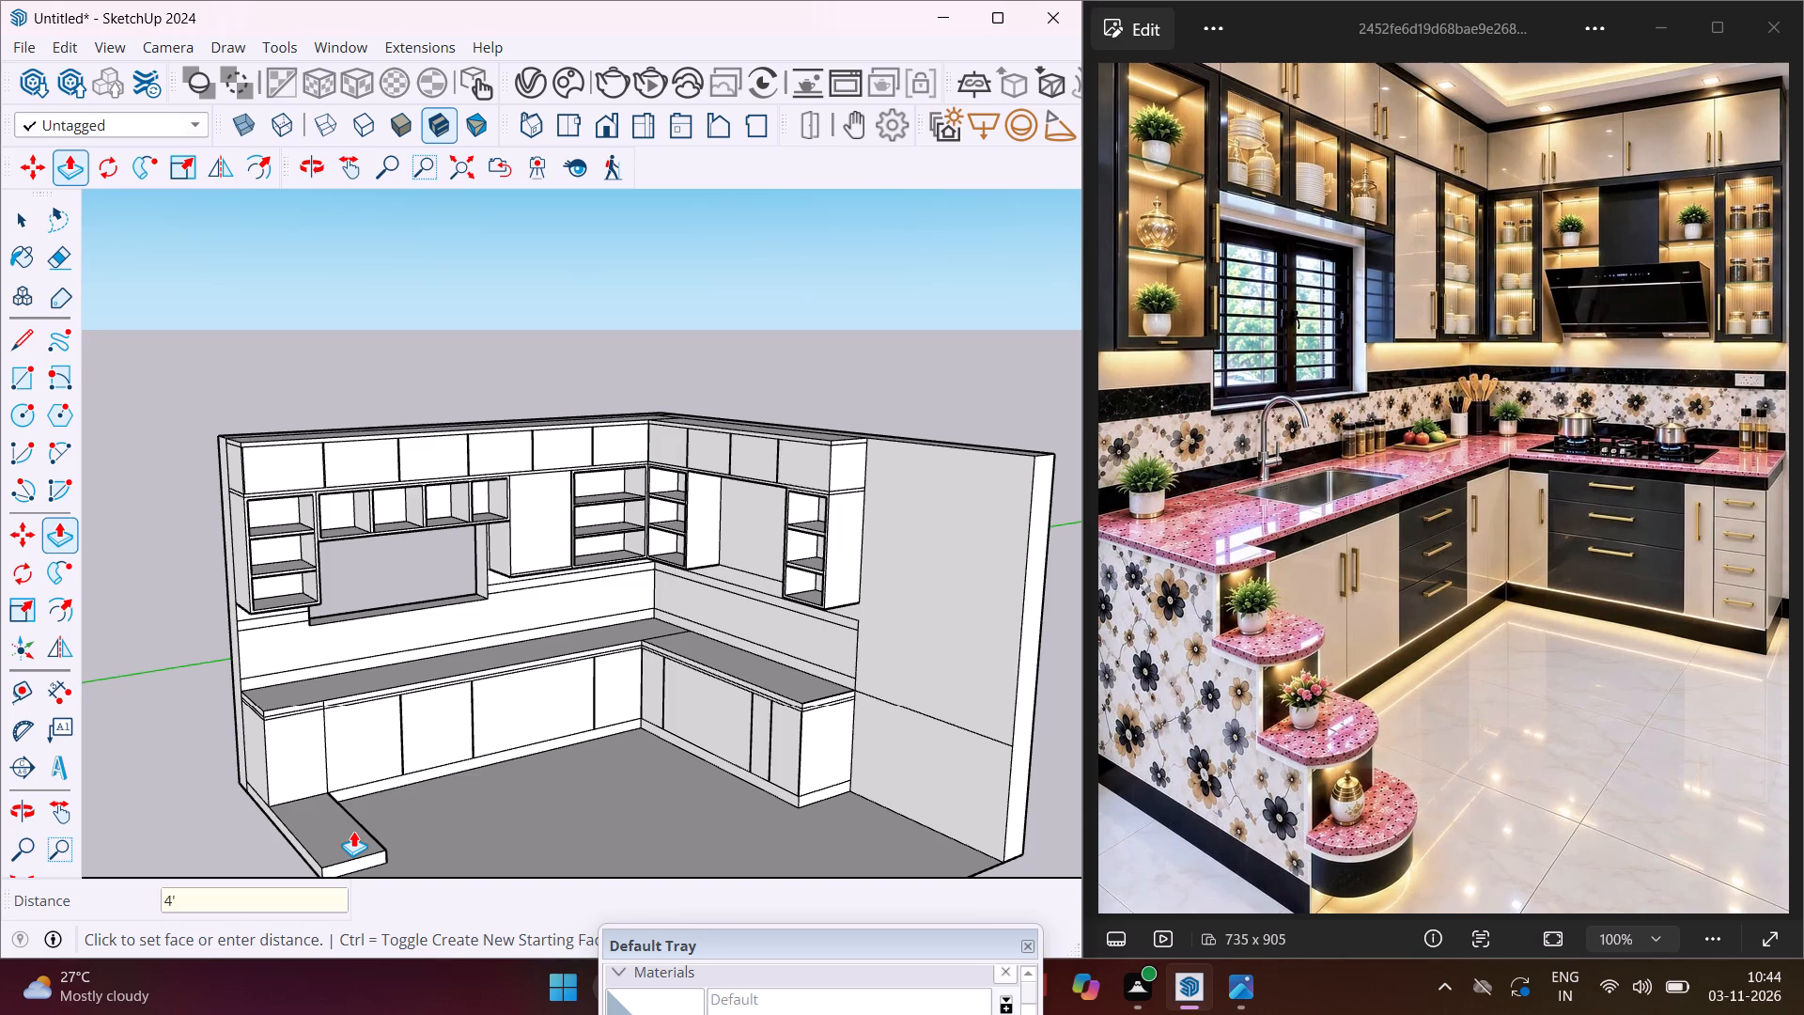
key("Escape")
key("space")
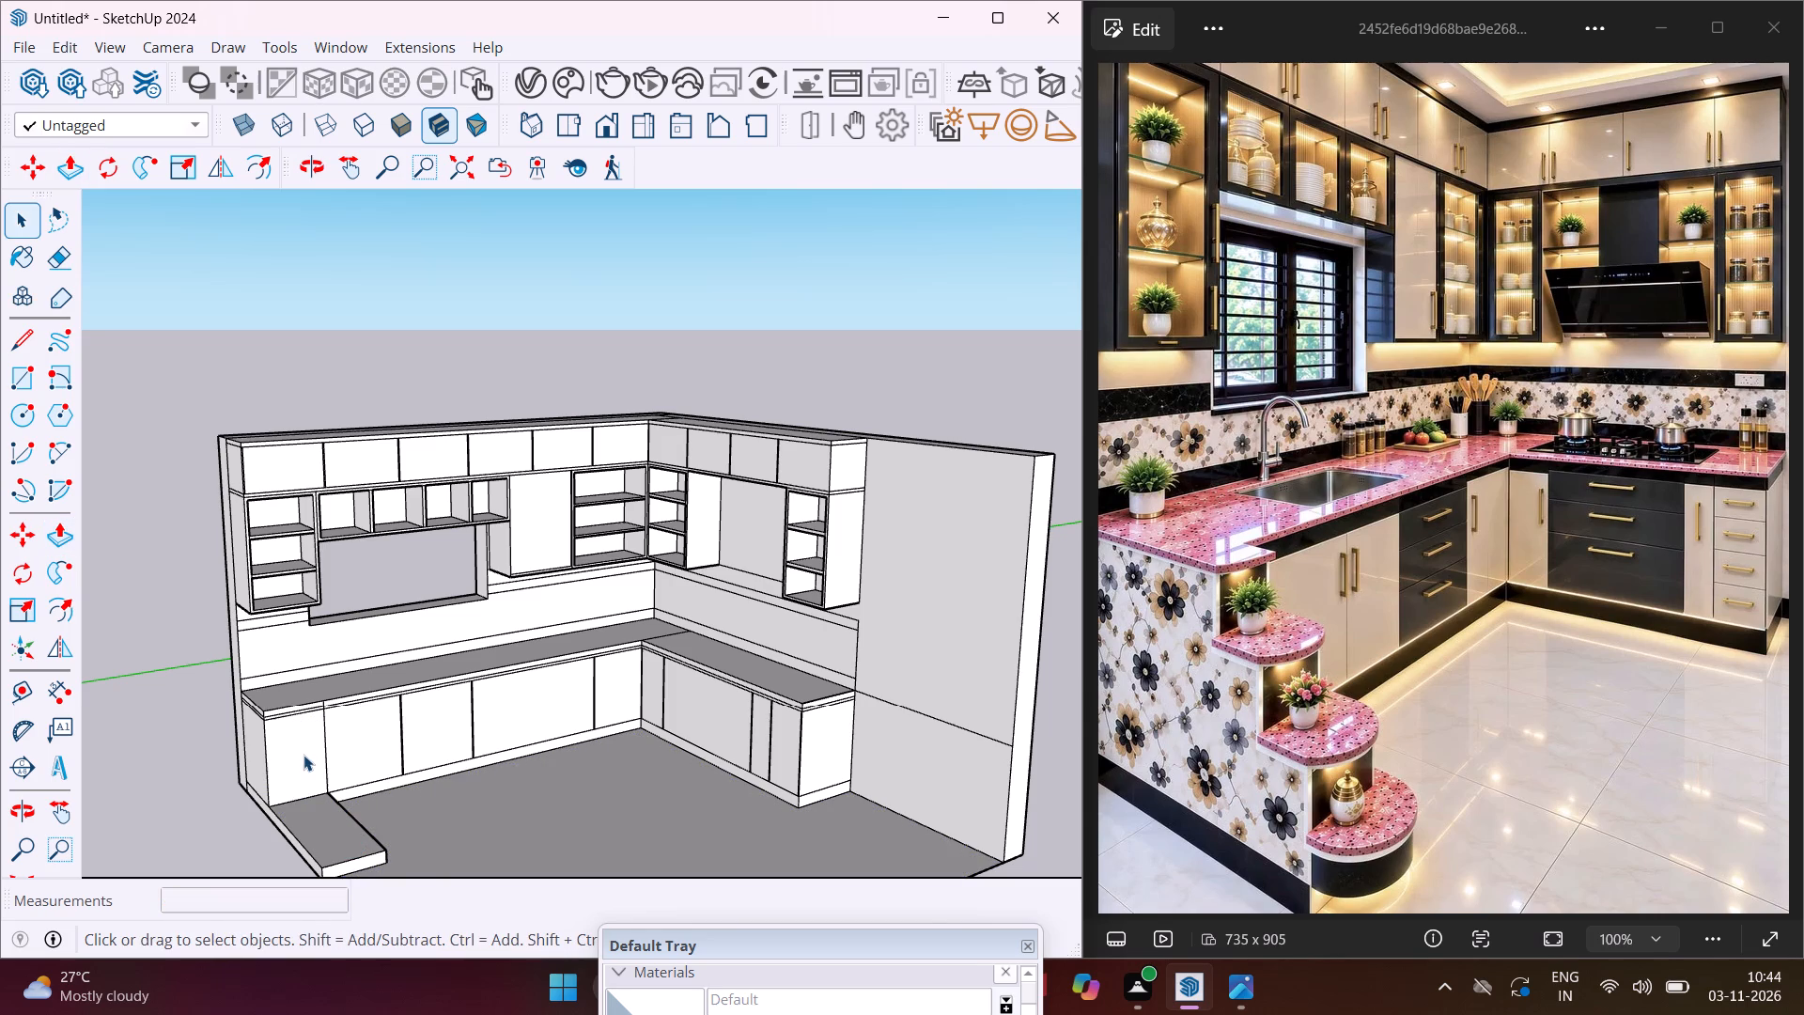
Copy the window wall end cabinet front's top edge down 2' 5" to the plinth, dividing the front into 4 equal rows.
scroll(288, 747, "up", 4)
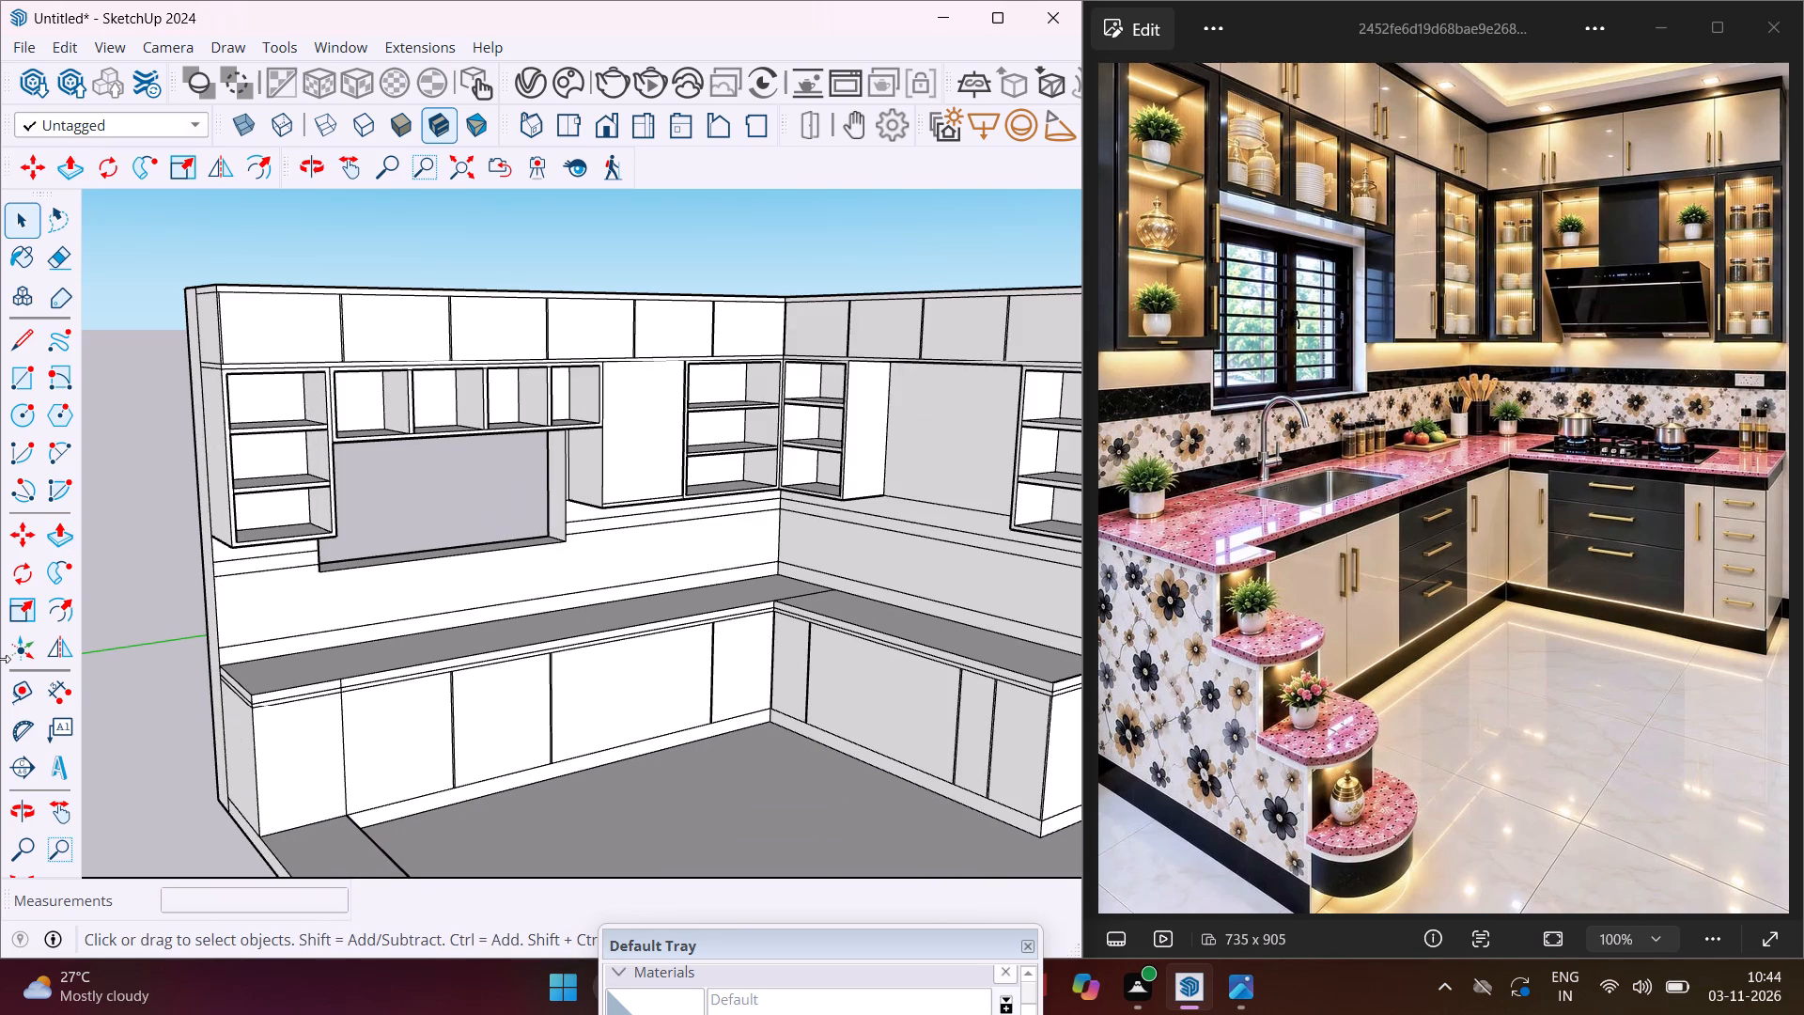
scroll(254, 703, "up", 2)
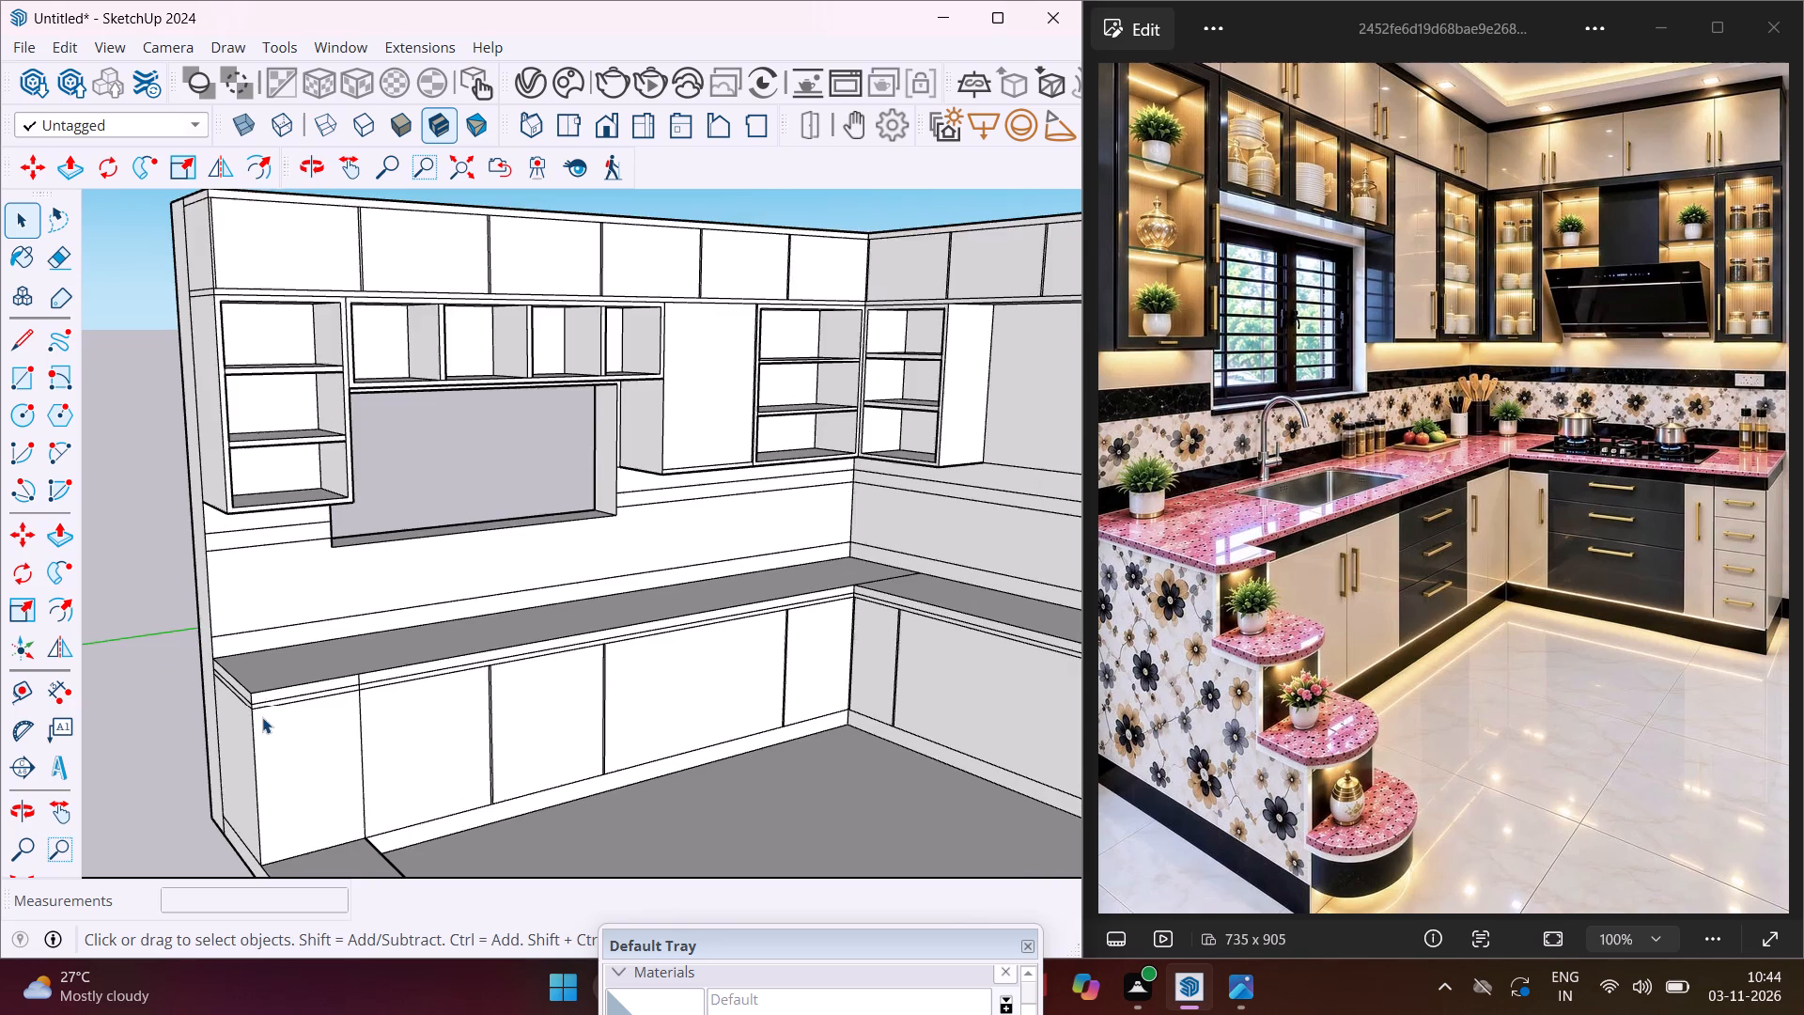
scroll(262, 717, "up", 3)
left_click(247, 708)
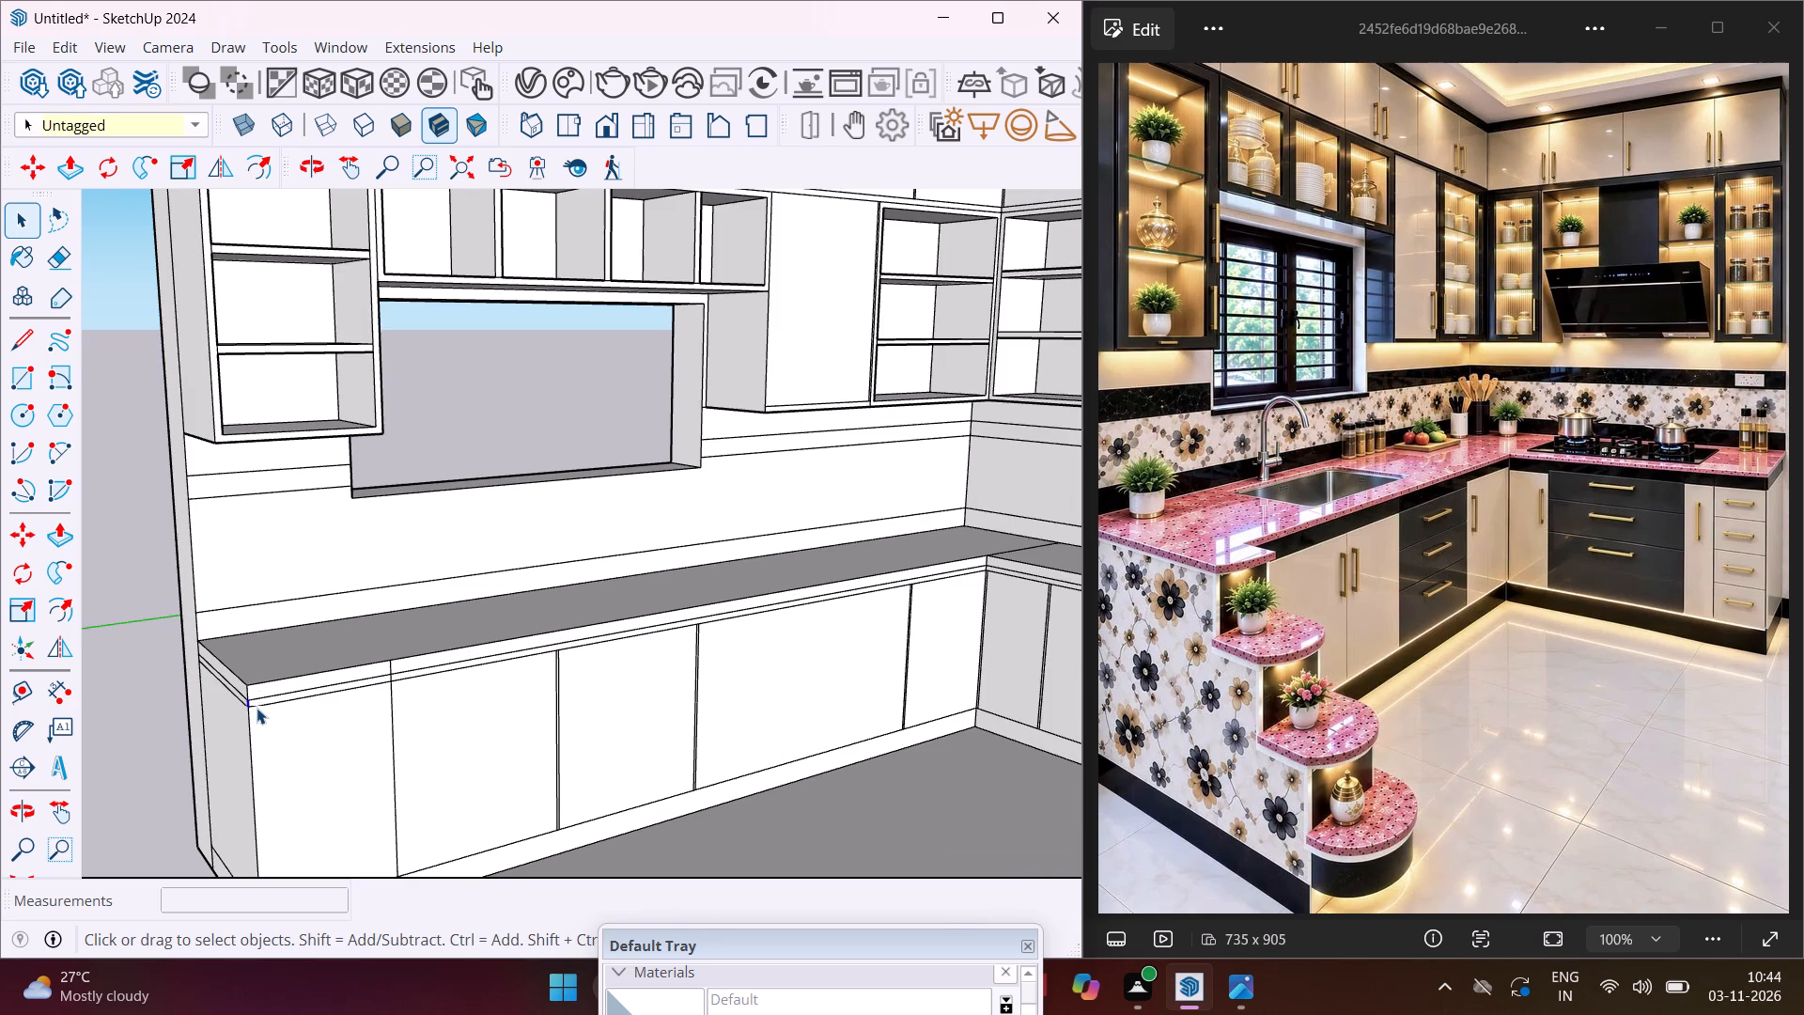
left_click(257, 708)
key("m")
scroll(257, 708, "up", 2)
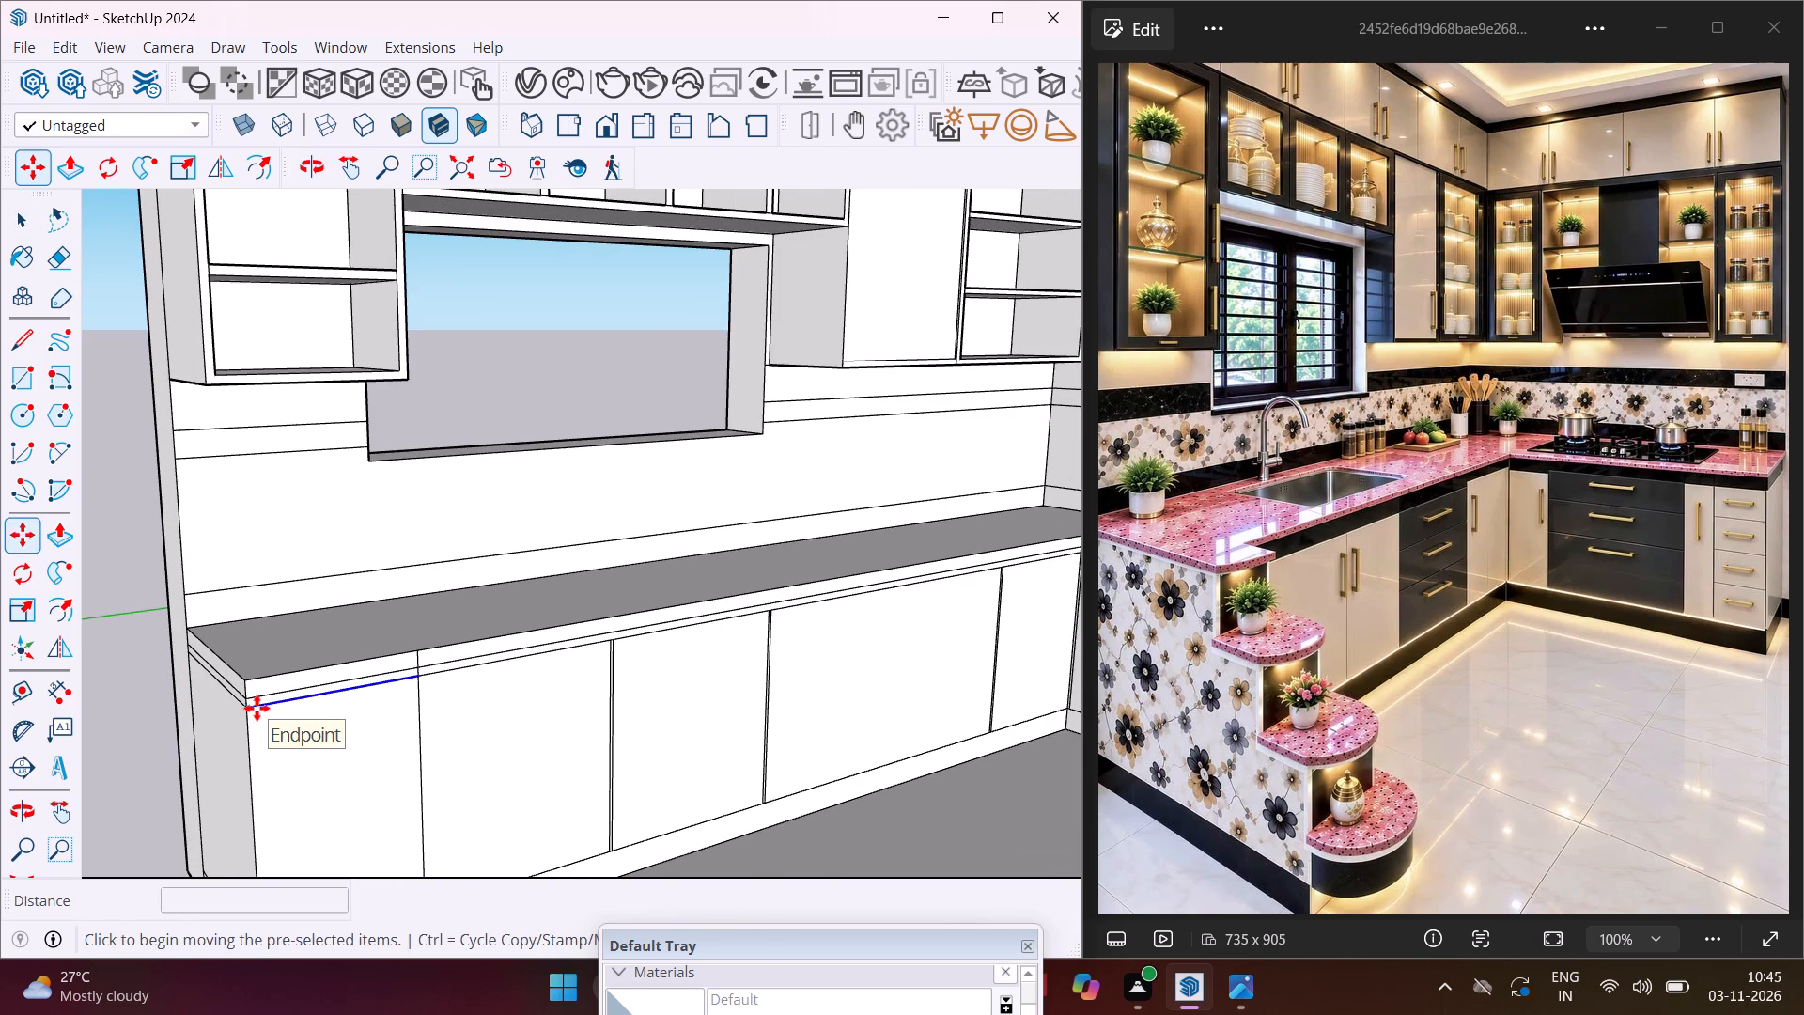
scroll(257, 708, "up", 3)
left_click(242, 708)
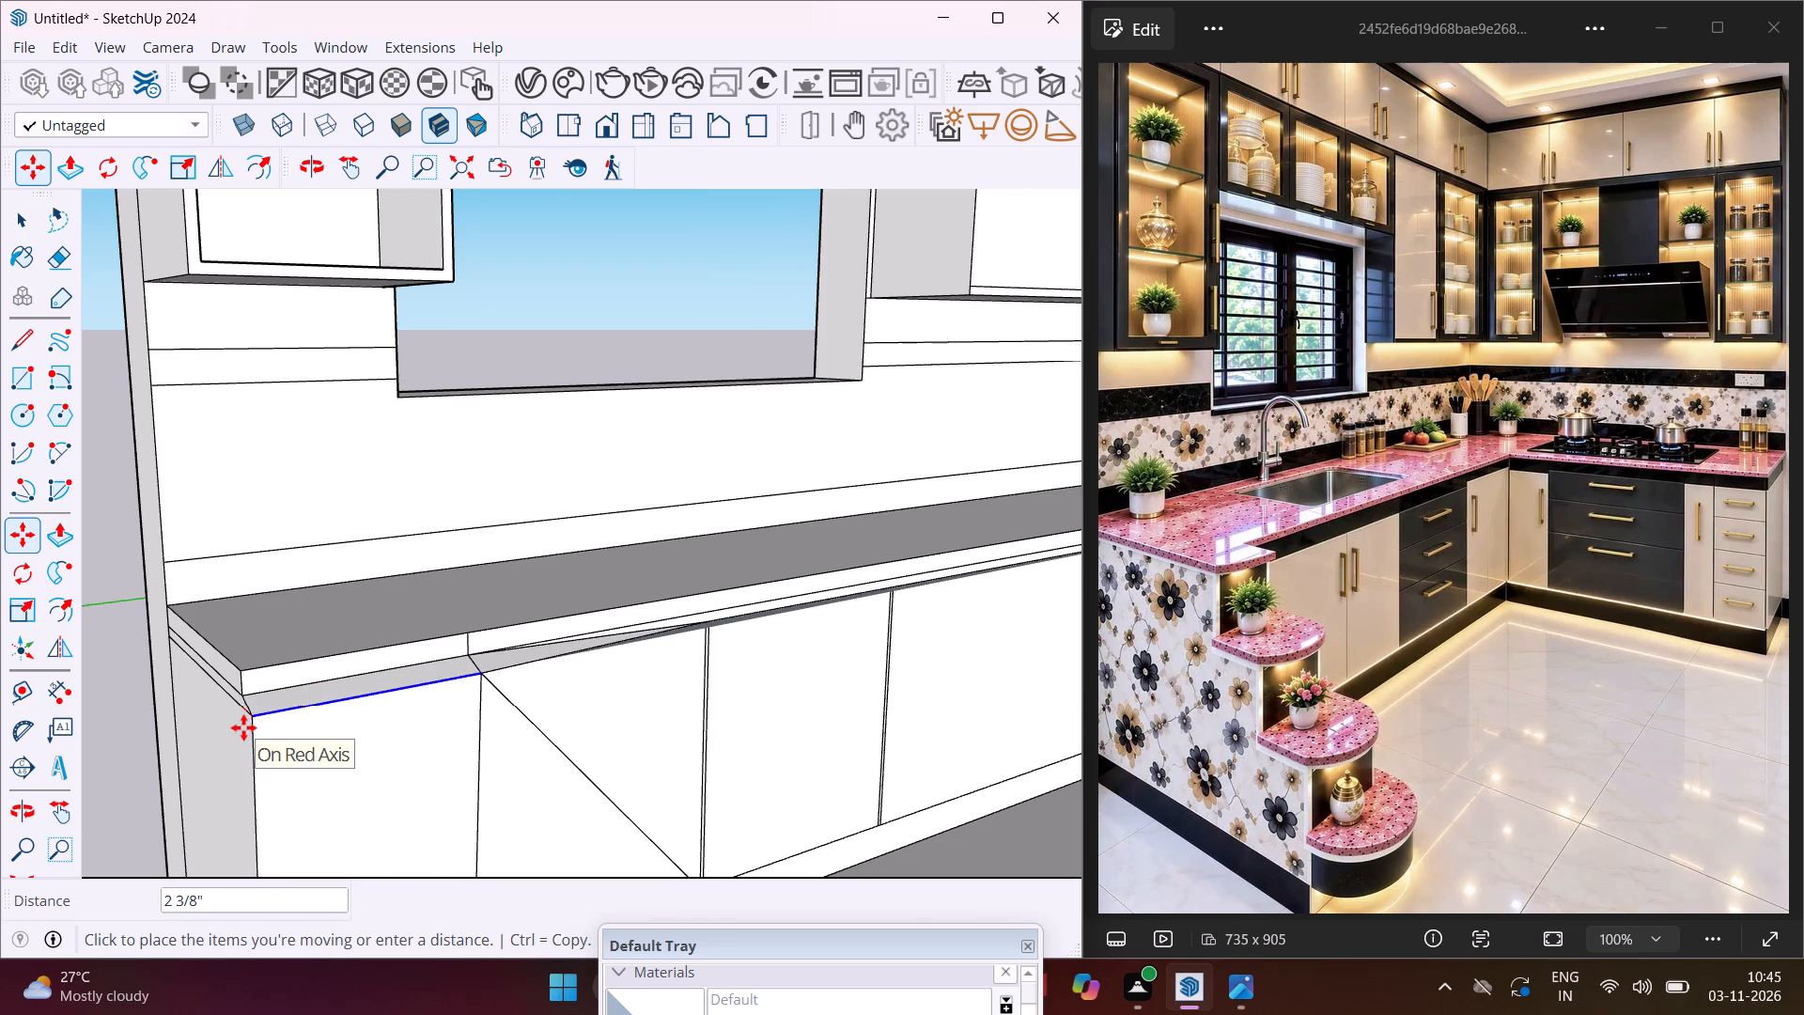
scroll(235, 729, "down", 4)
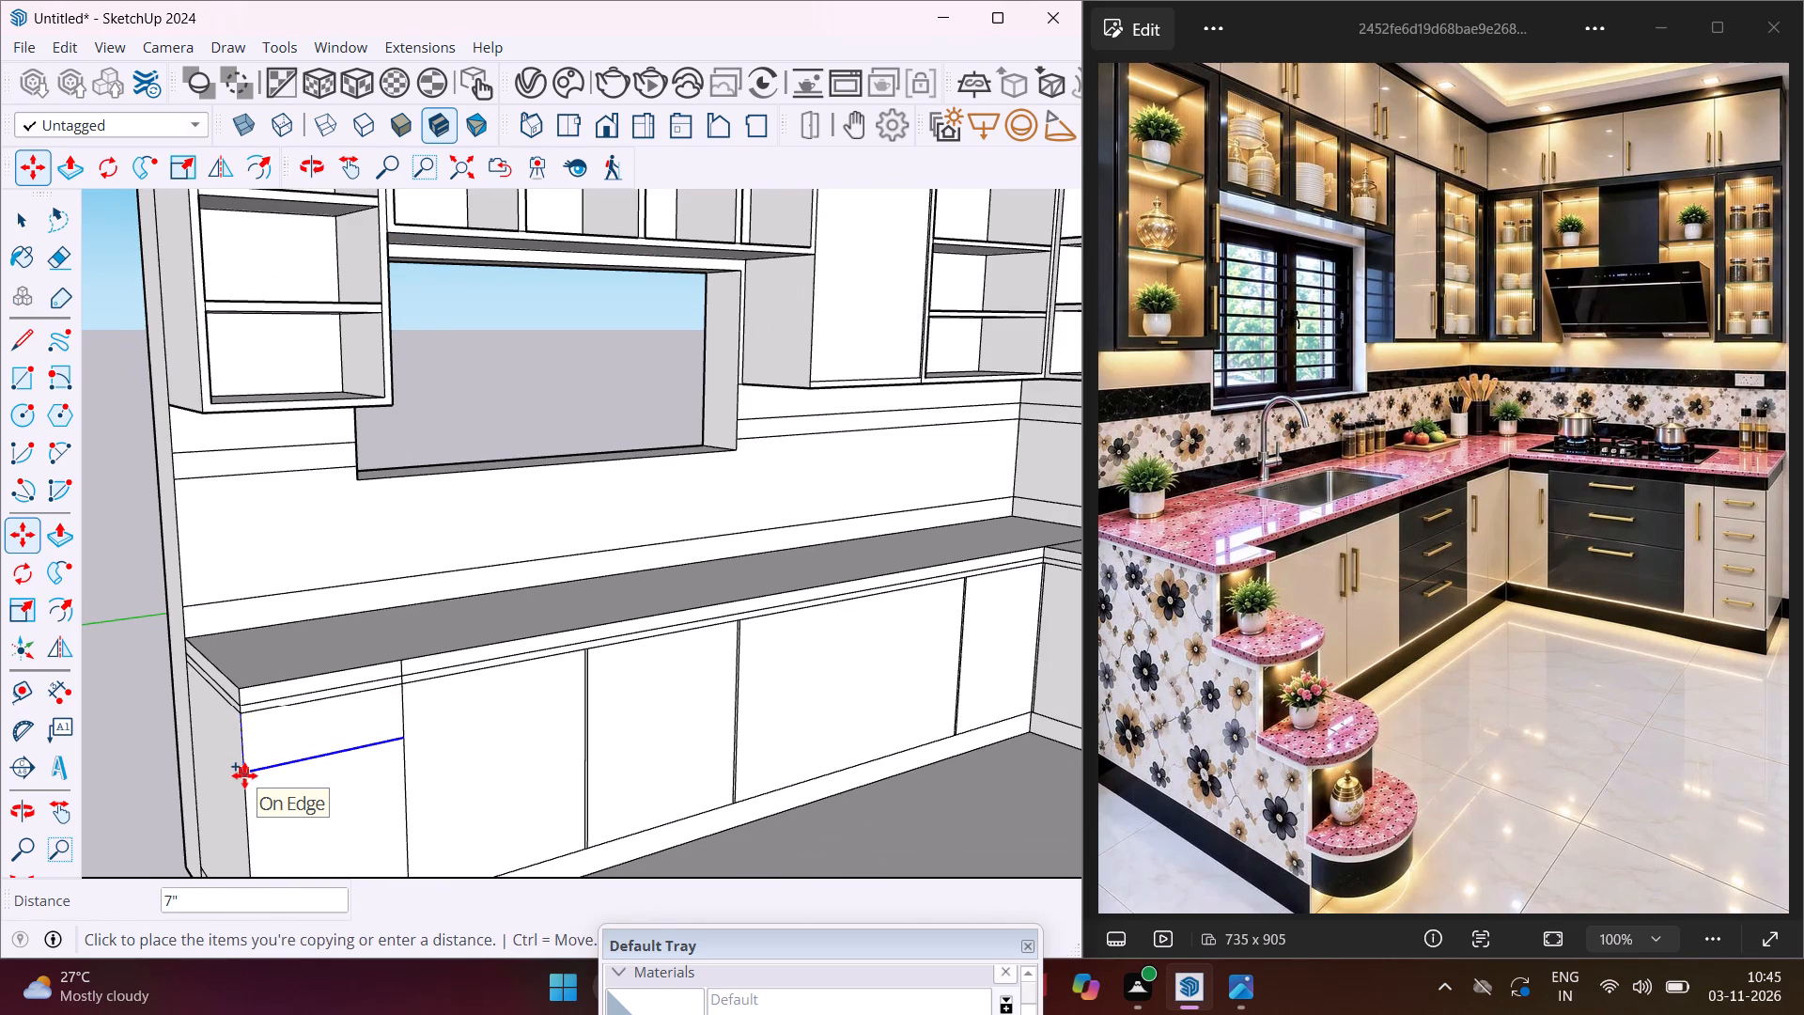
middle_click_drag(244, 775, 278, 500)
middle_click_drag(283, 499, 257, 615)
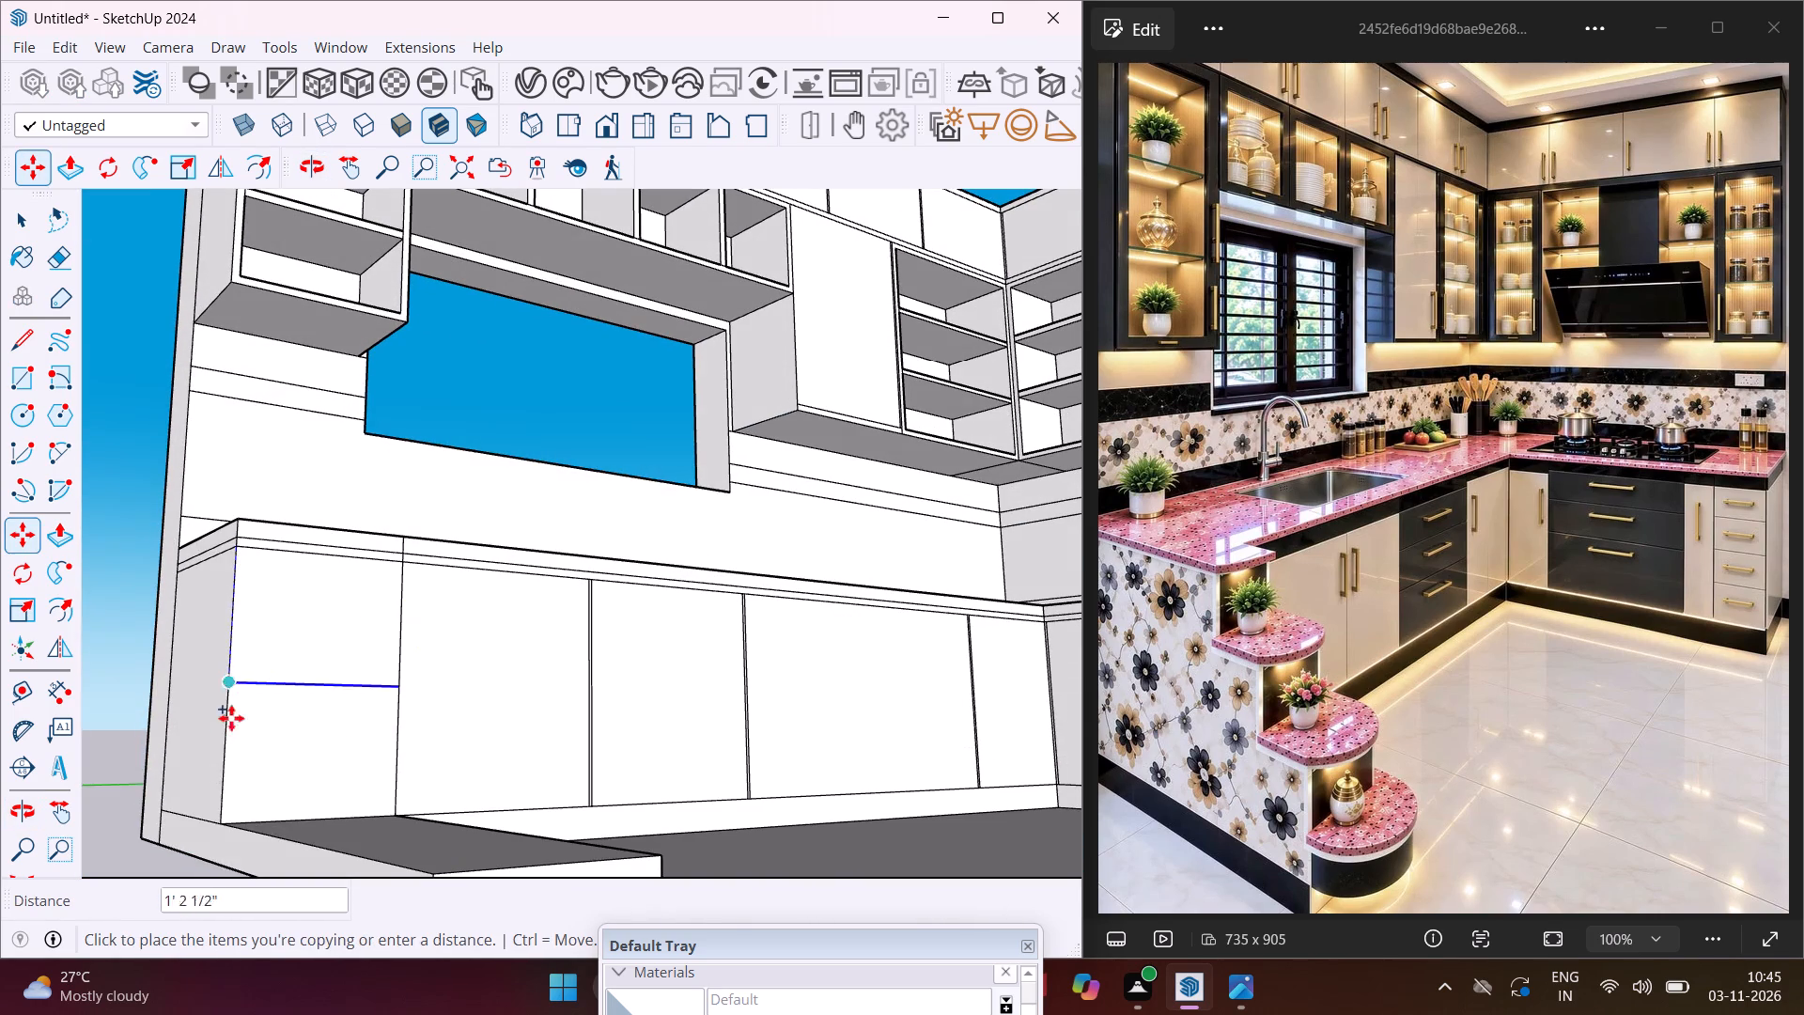
left_click(223, 828)
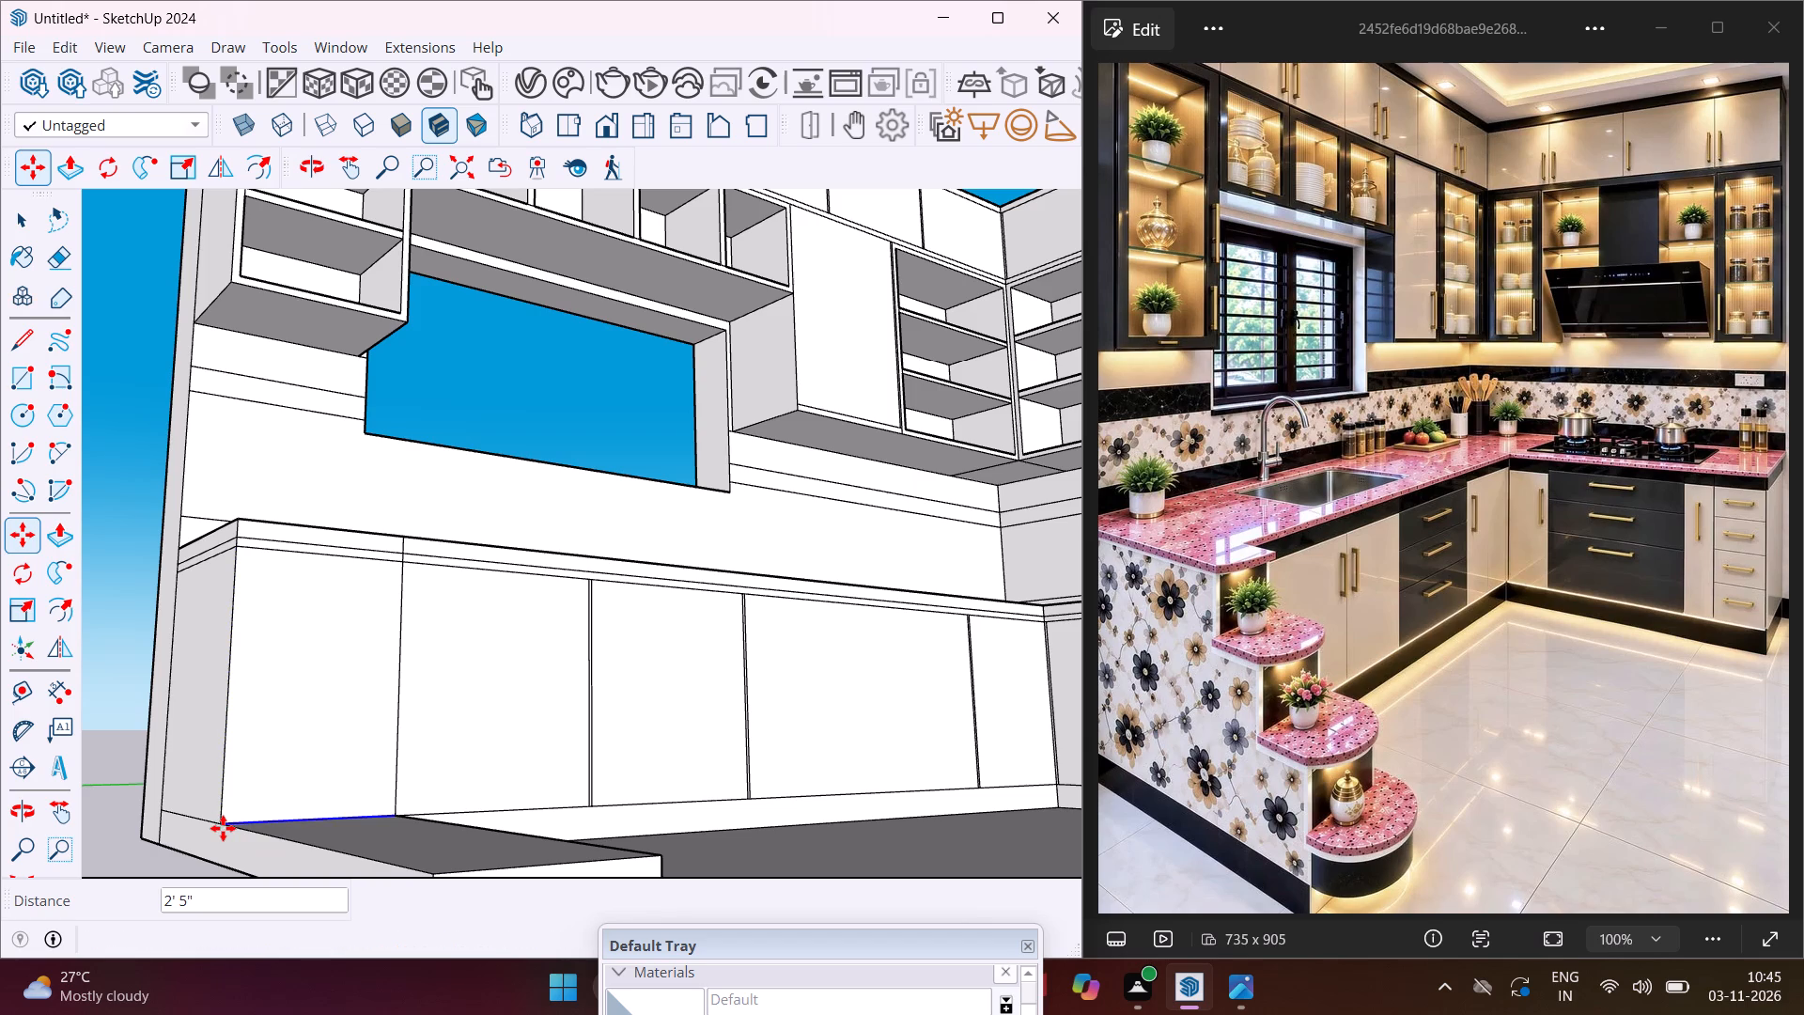
key("slash")
key("4")
key("Return")
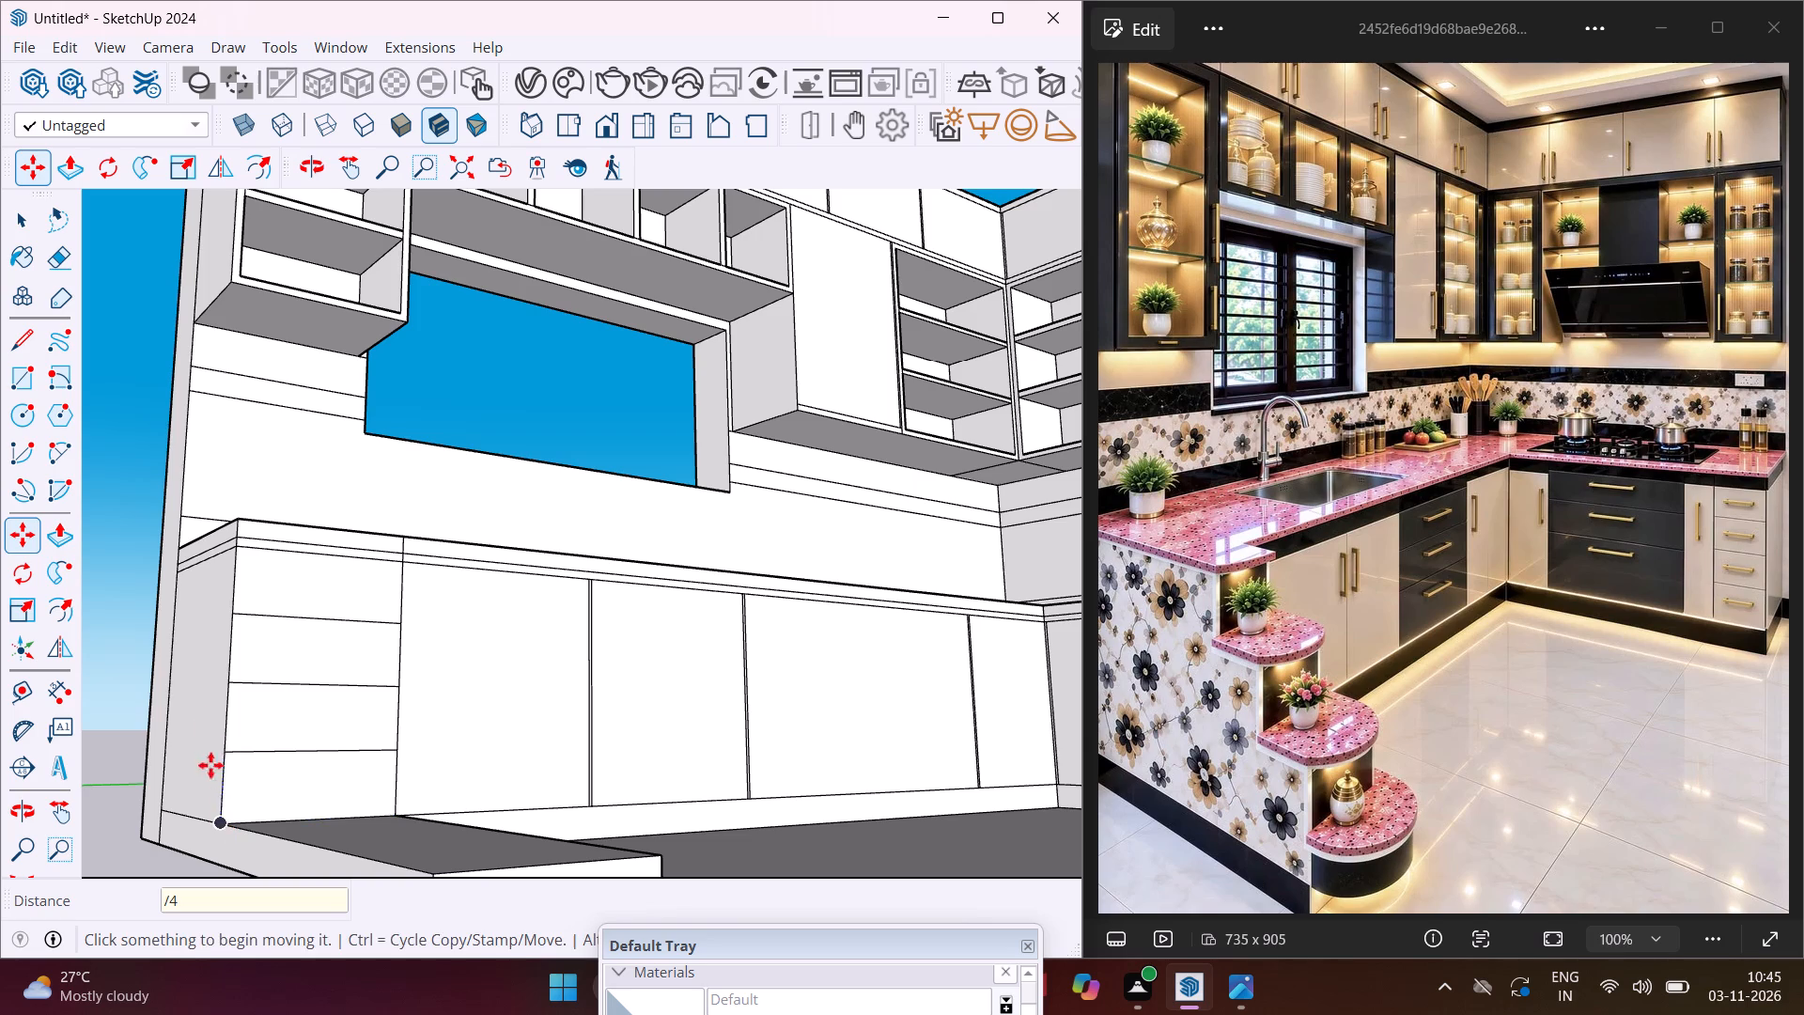
scroll(211, 693, "down", 3)
middle_click_drag(250, 601, 245, 693)
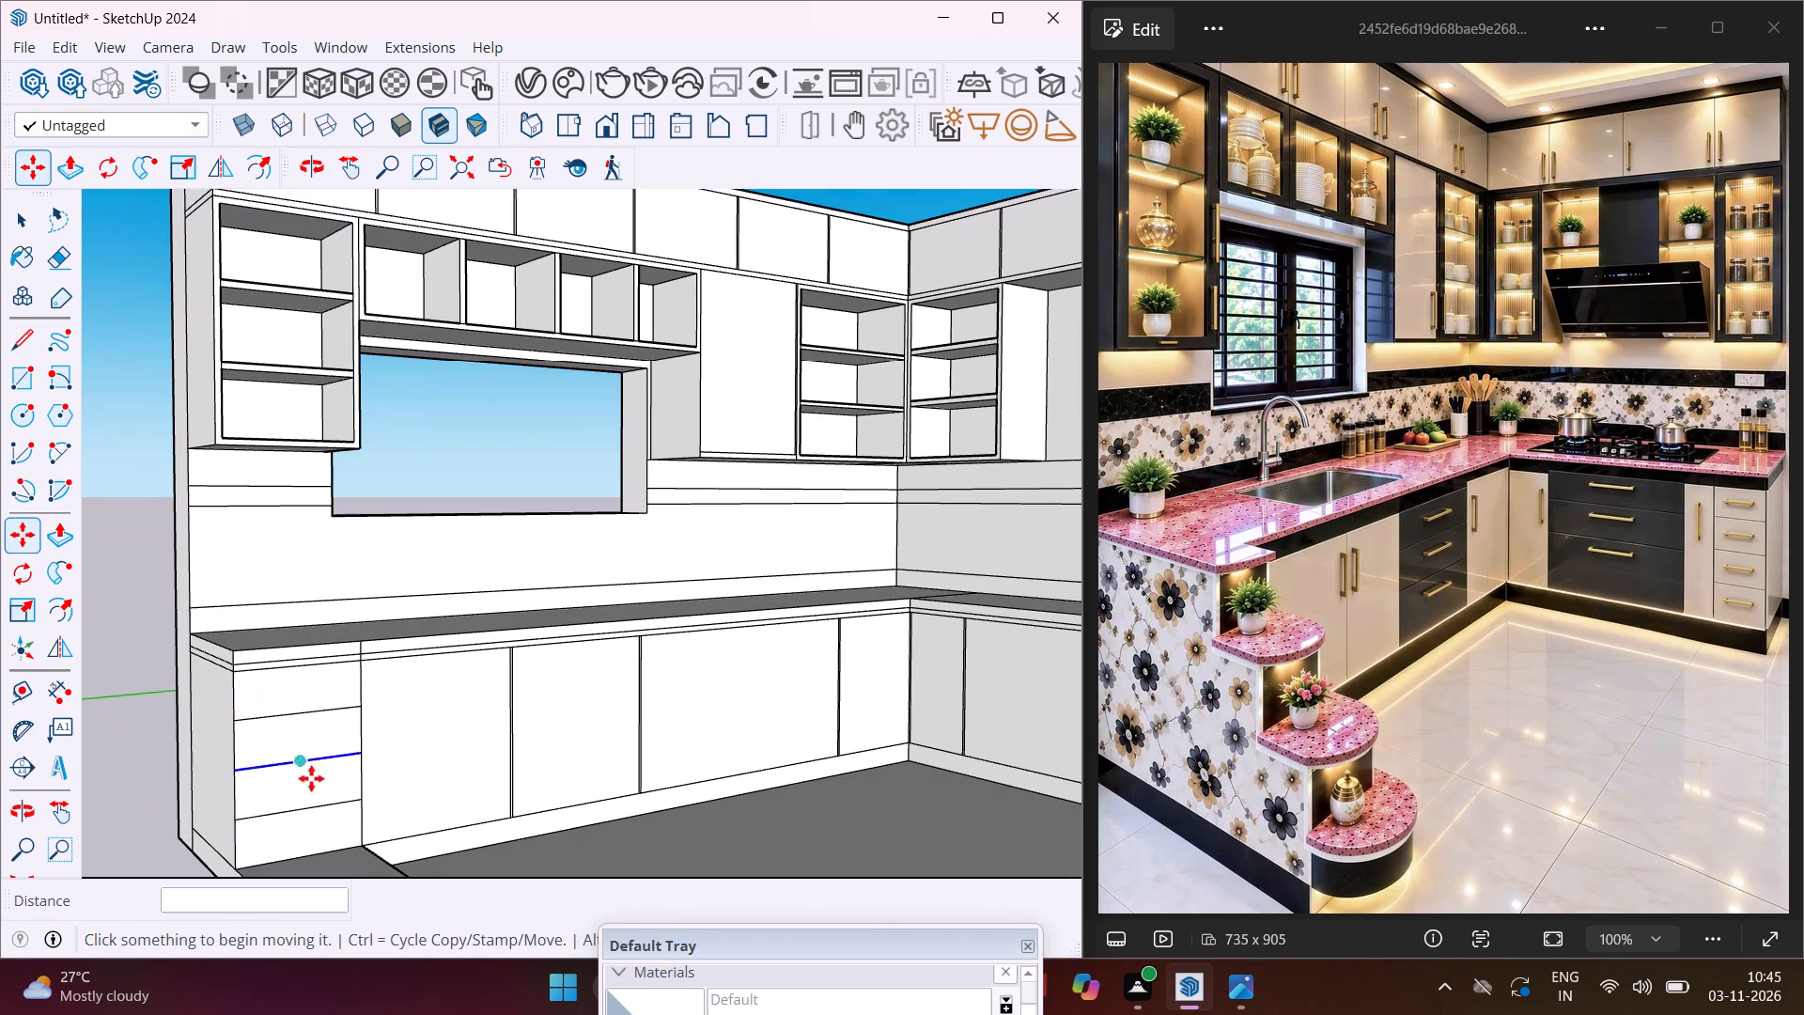
key("Escape")
key("space")
Pull the top row of the window wall's end cabinet front out about 11 13/16" into the room.
scroll(271, 698, "up", 3)
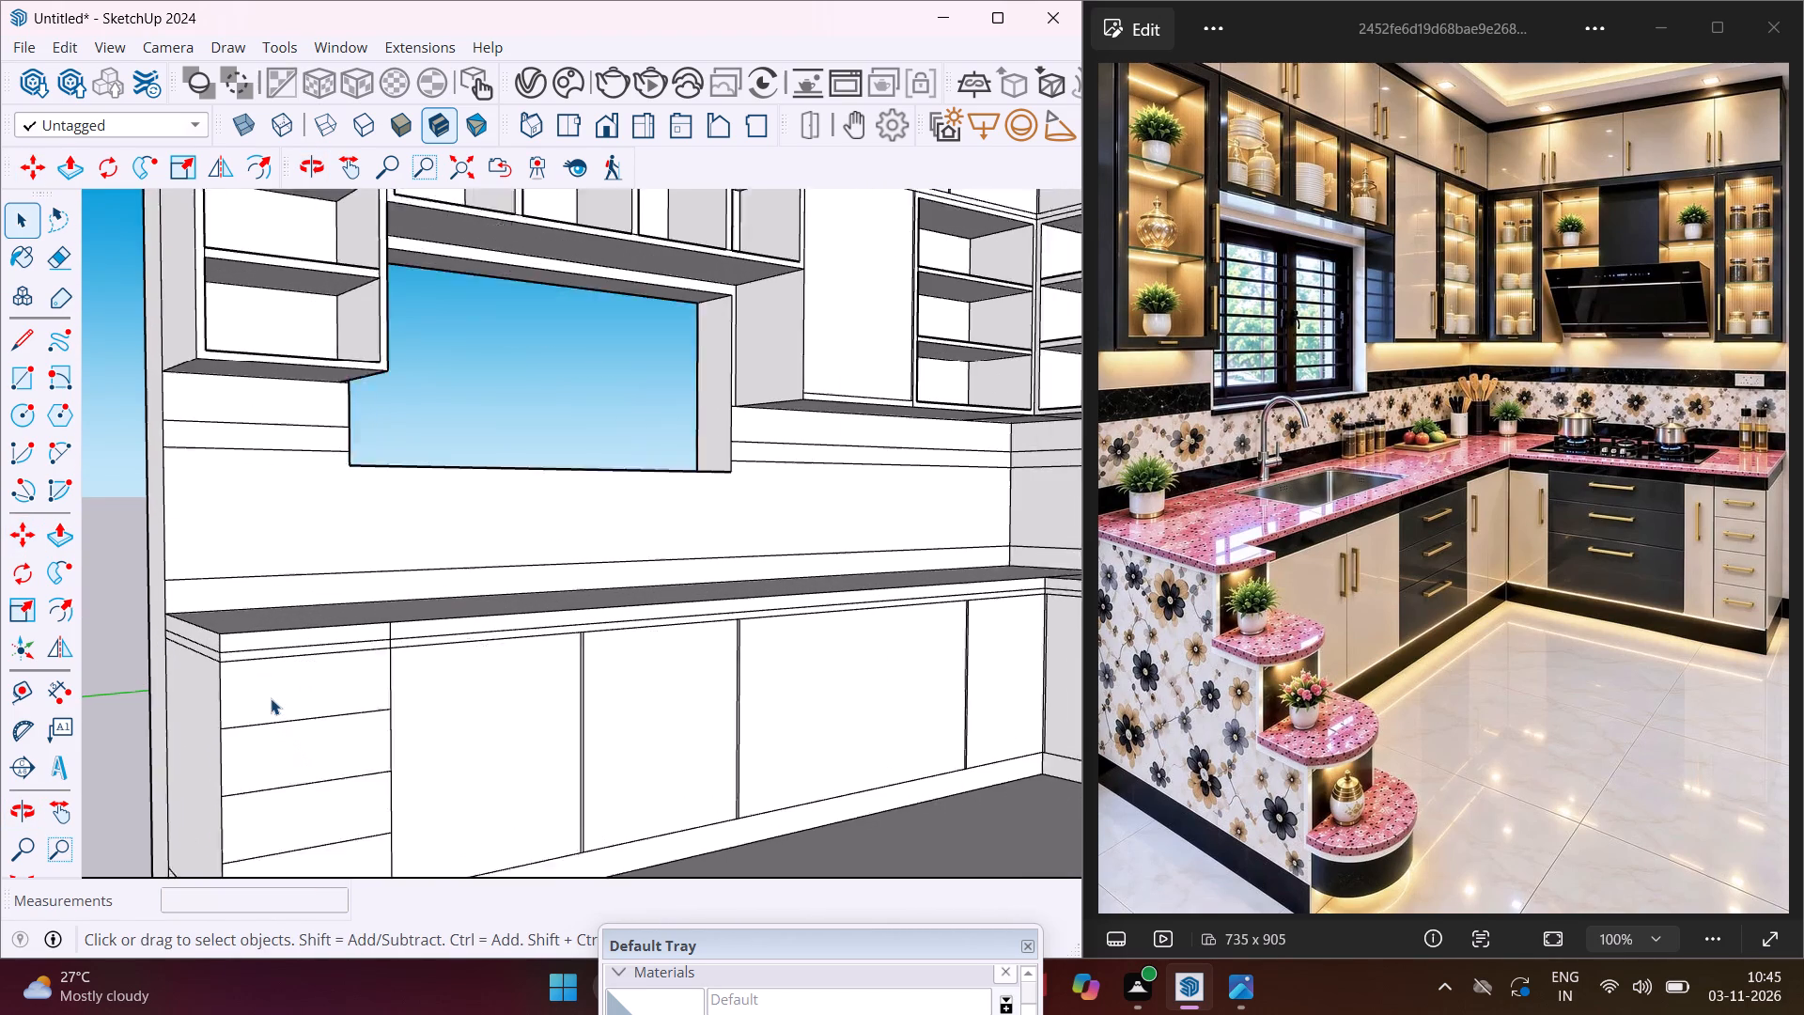
scroll(271, 698, "up", 3)
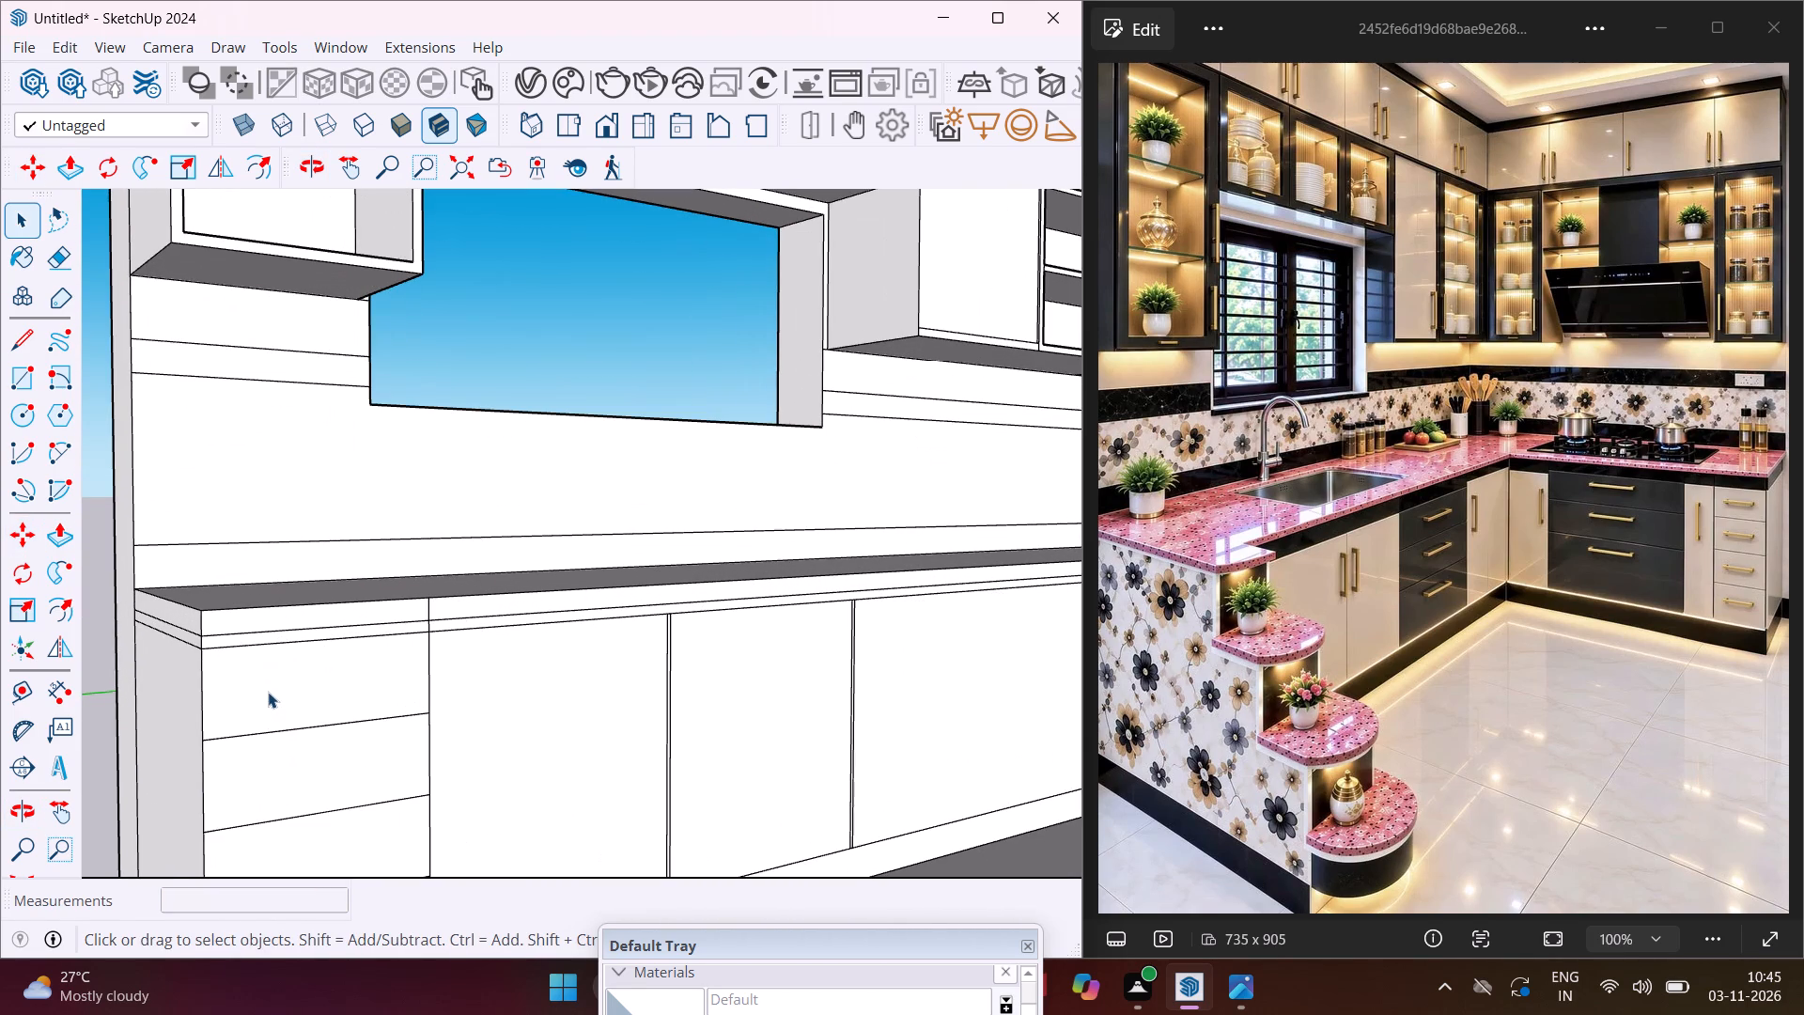
left_click(268, 690)
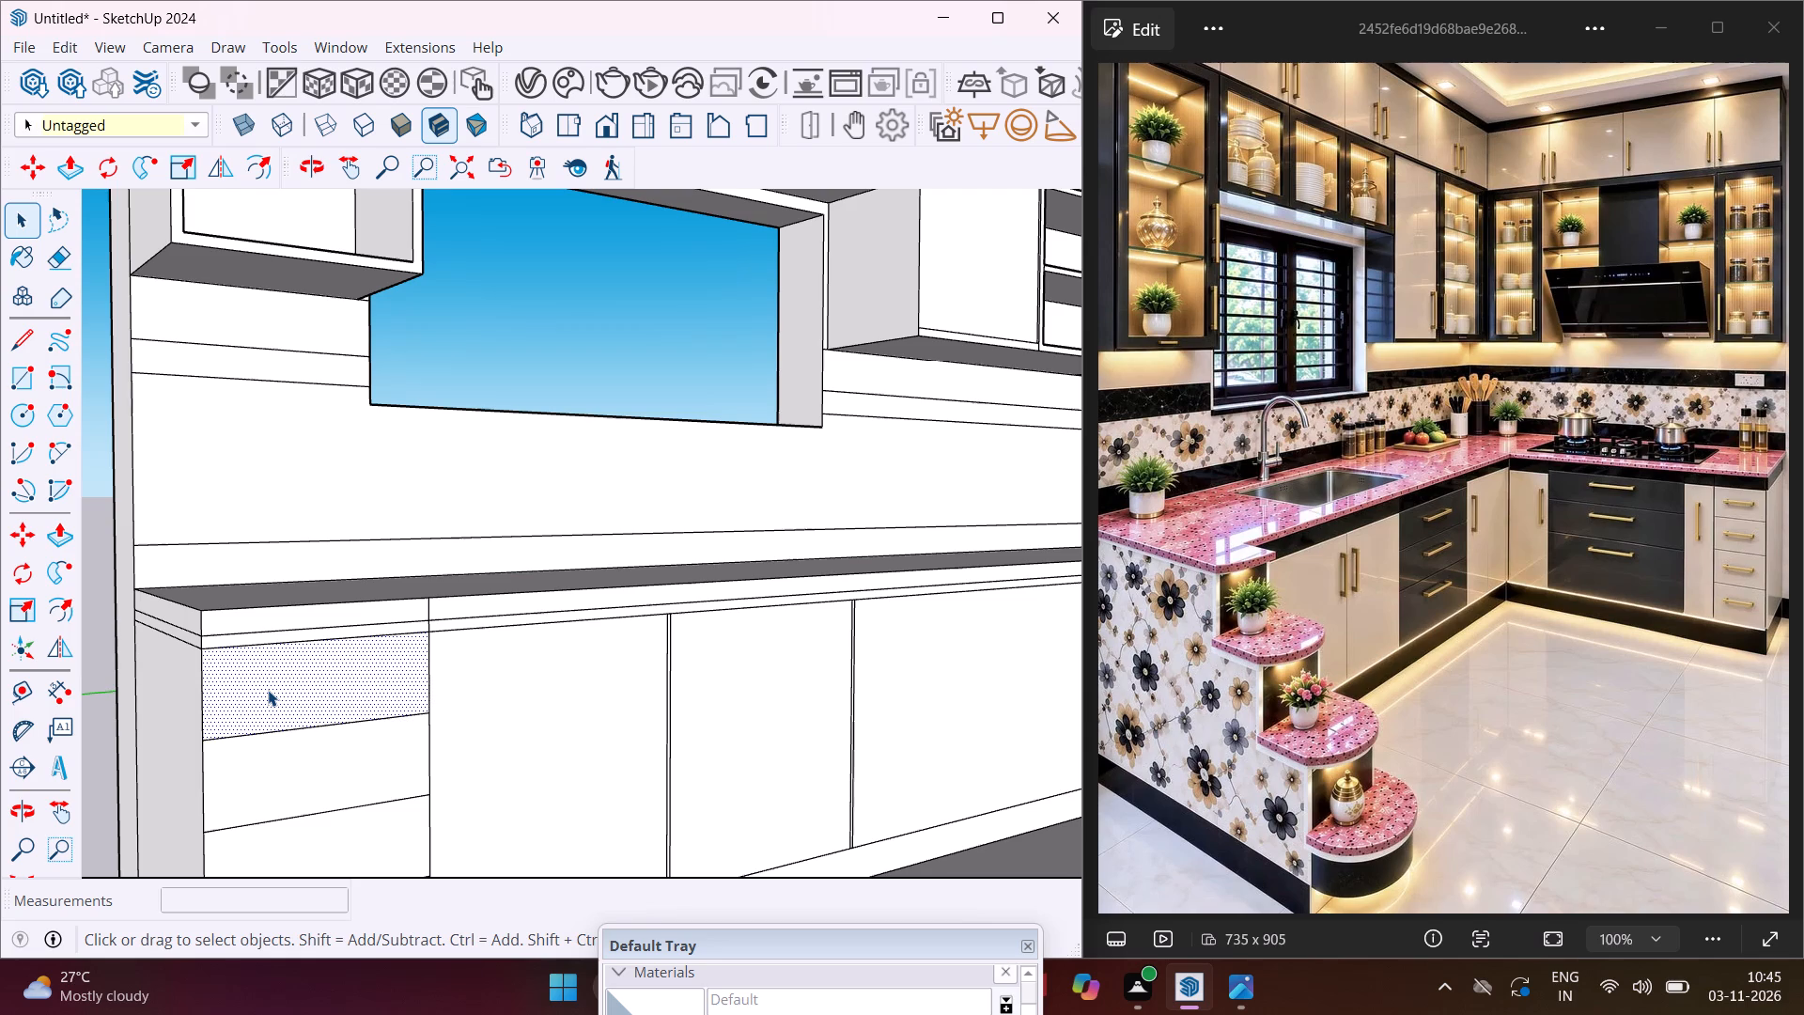
key("p")
left_click(267, 689)
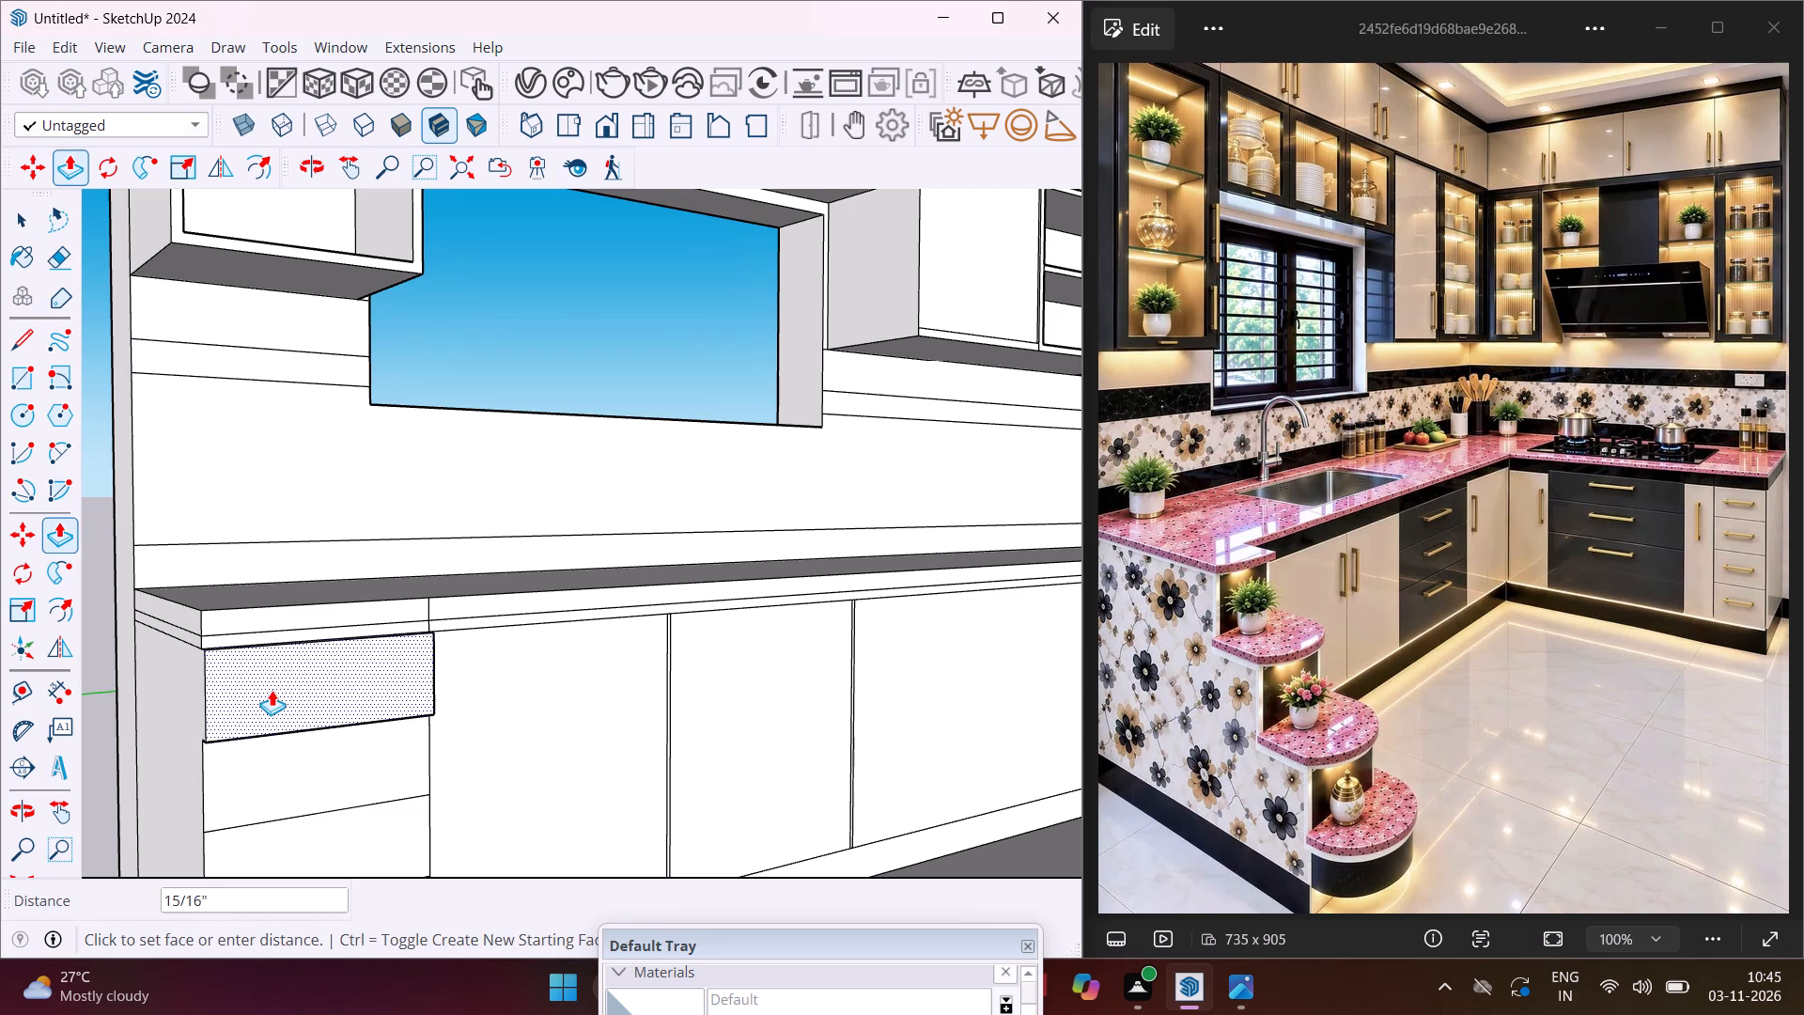
left_click(320, 712)
scroll(261, 638, "up", 3)
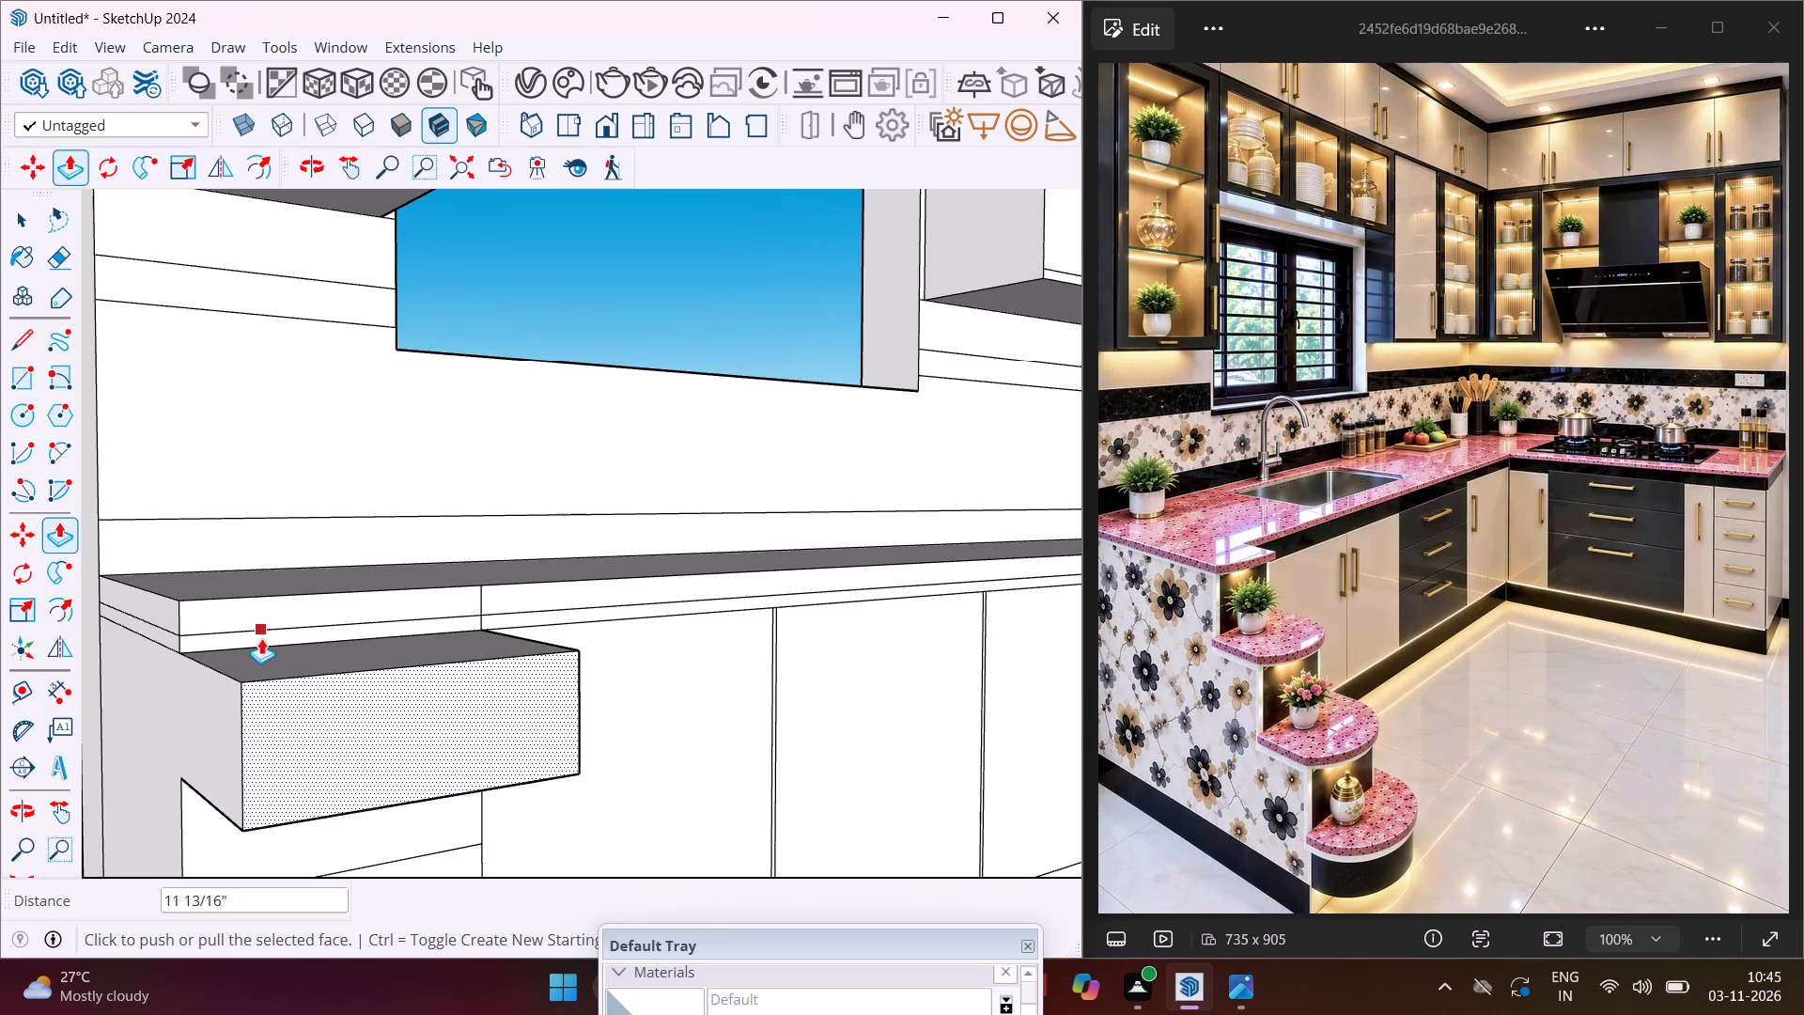
key("Escape")
Pull the counter's front edge and the strip below it out 11 13/16" over the end cabinet, flush with the projecting top row.
scroll(254, 632, "up", 3)
left_click(254, 632)
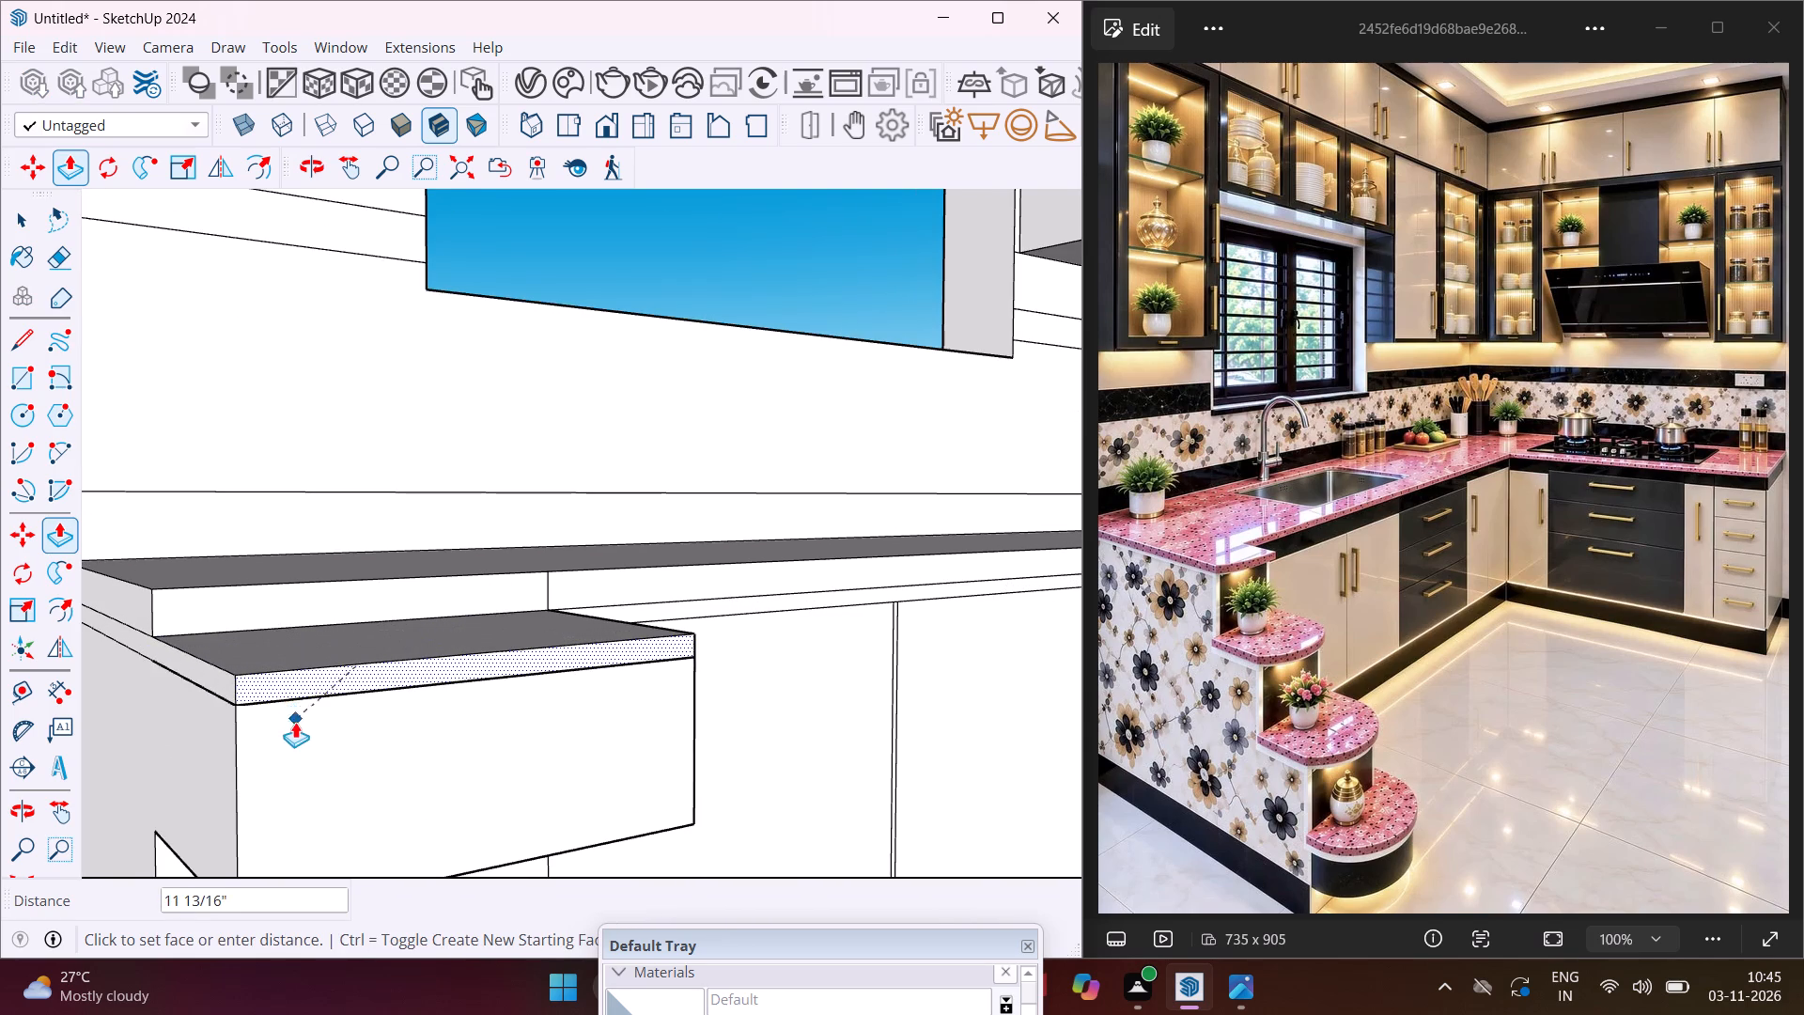
left_click(295, 722)
left_click(253, 610)
left_click(307, 711)
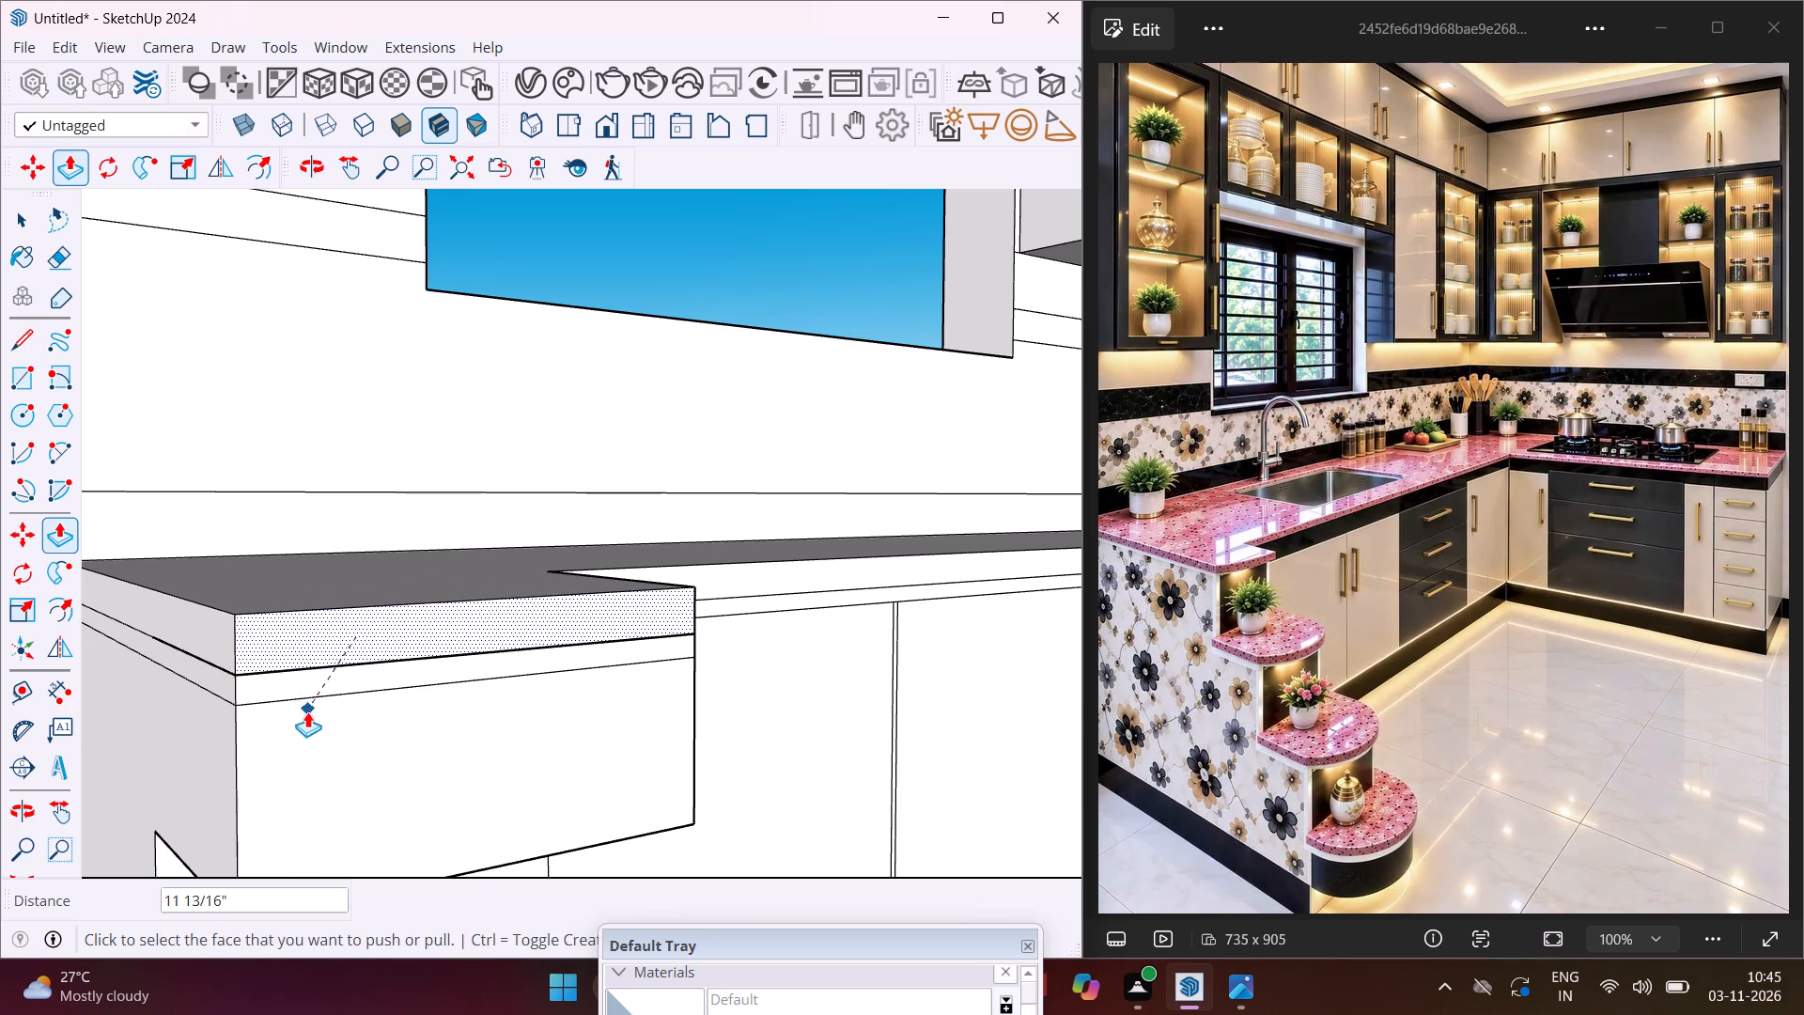
Pull the end cabinet's second row out flush with the top row, and extend it about 11 5/16" further.
middle_click_drag(316, 670, 373, 539)
scroll(373, 539, "down", 6)
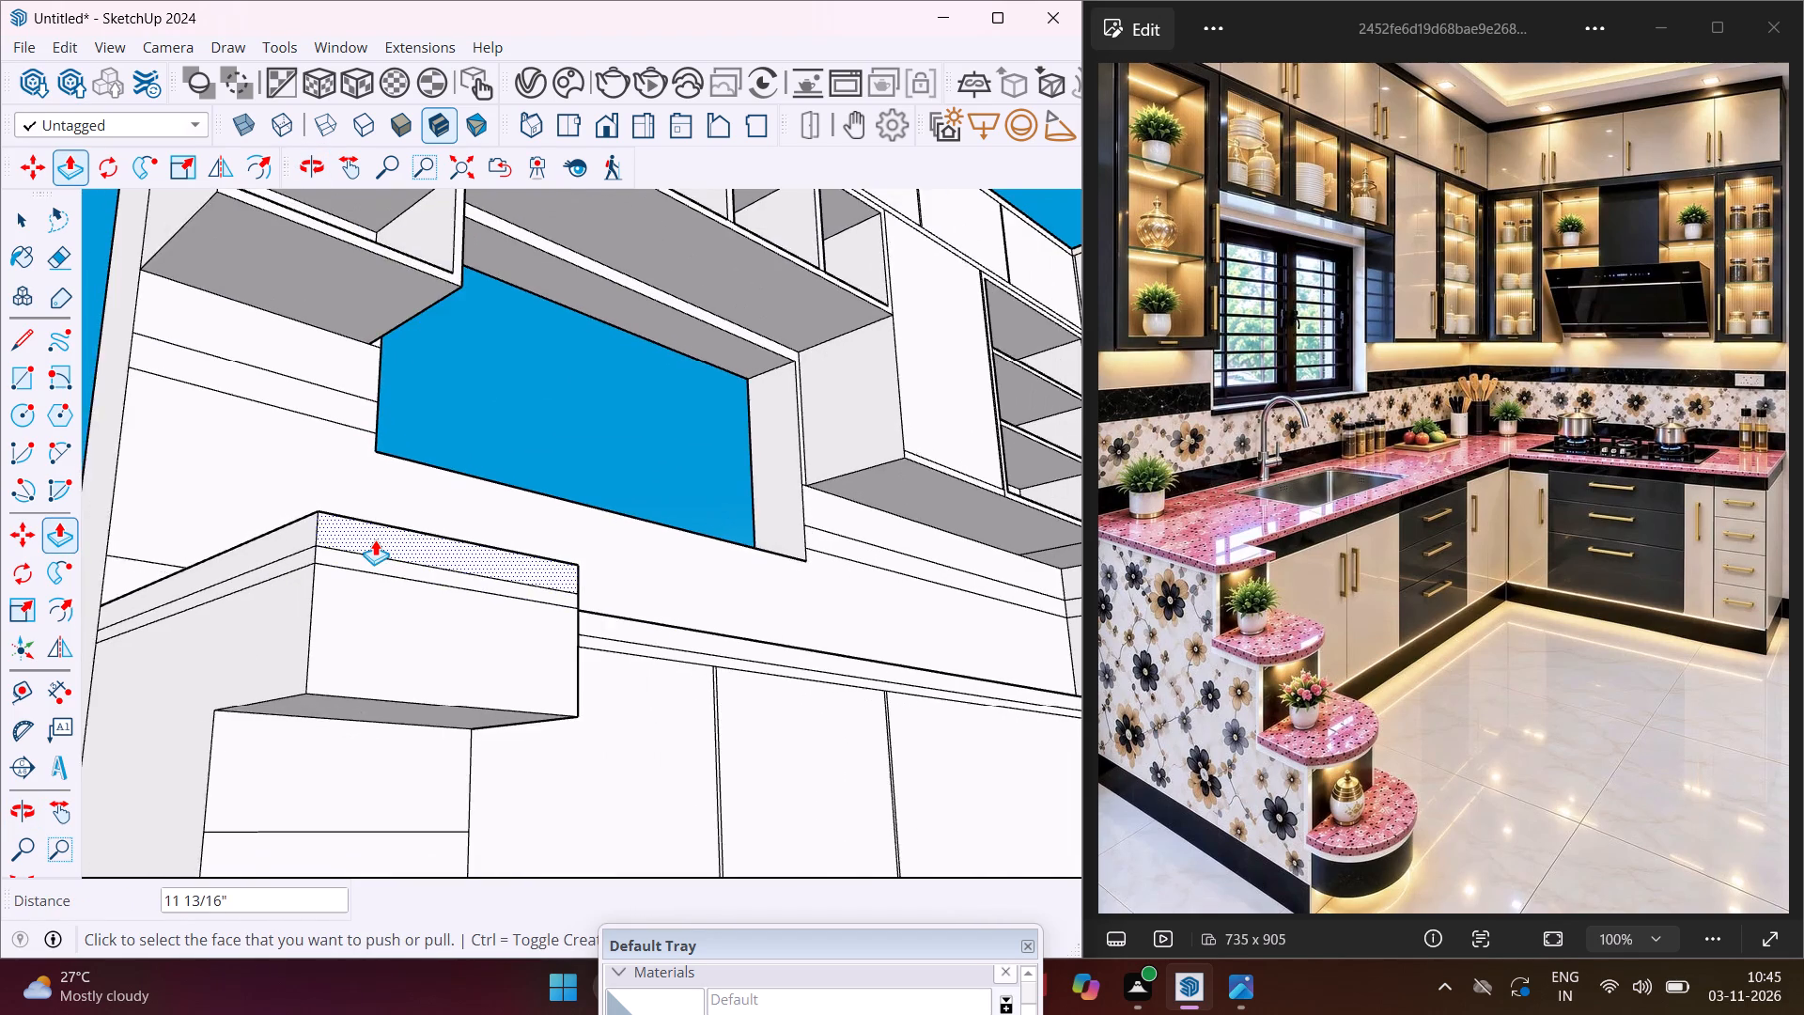
scroll(375, 539, "down", 11)
middle_click_drag(348, 638, 339, 685)
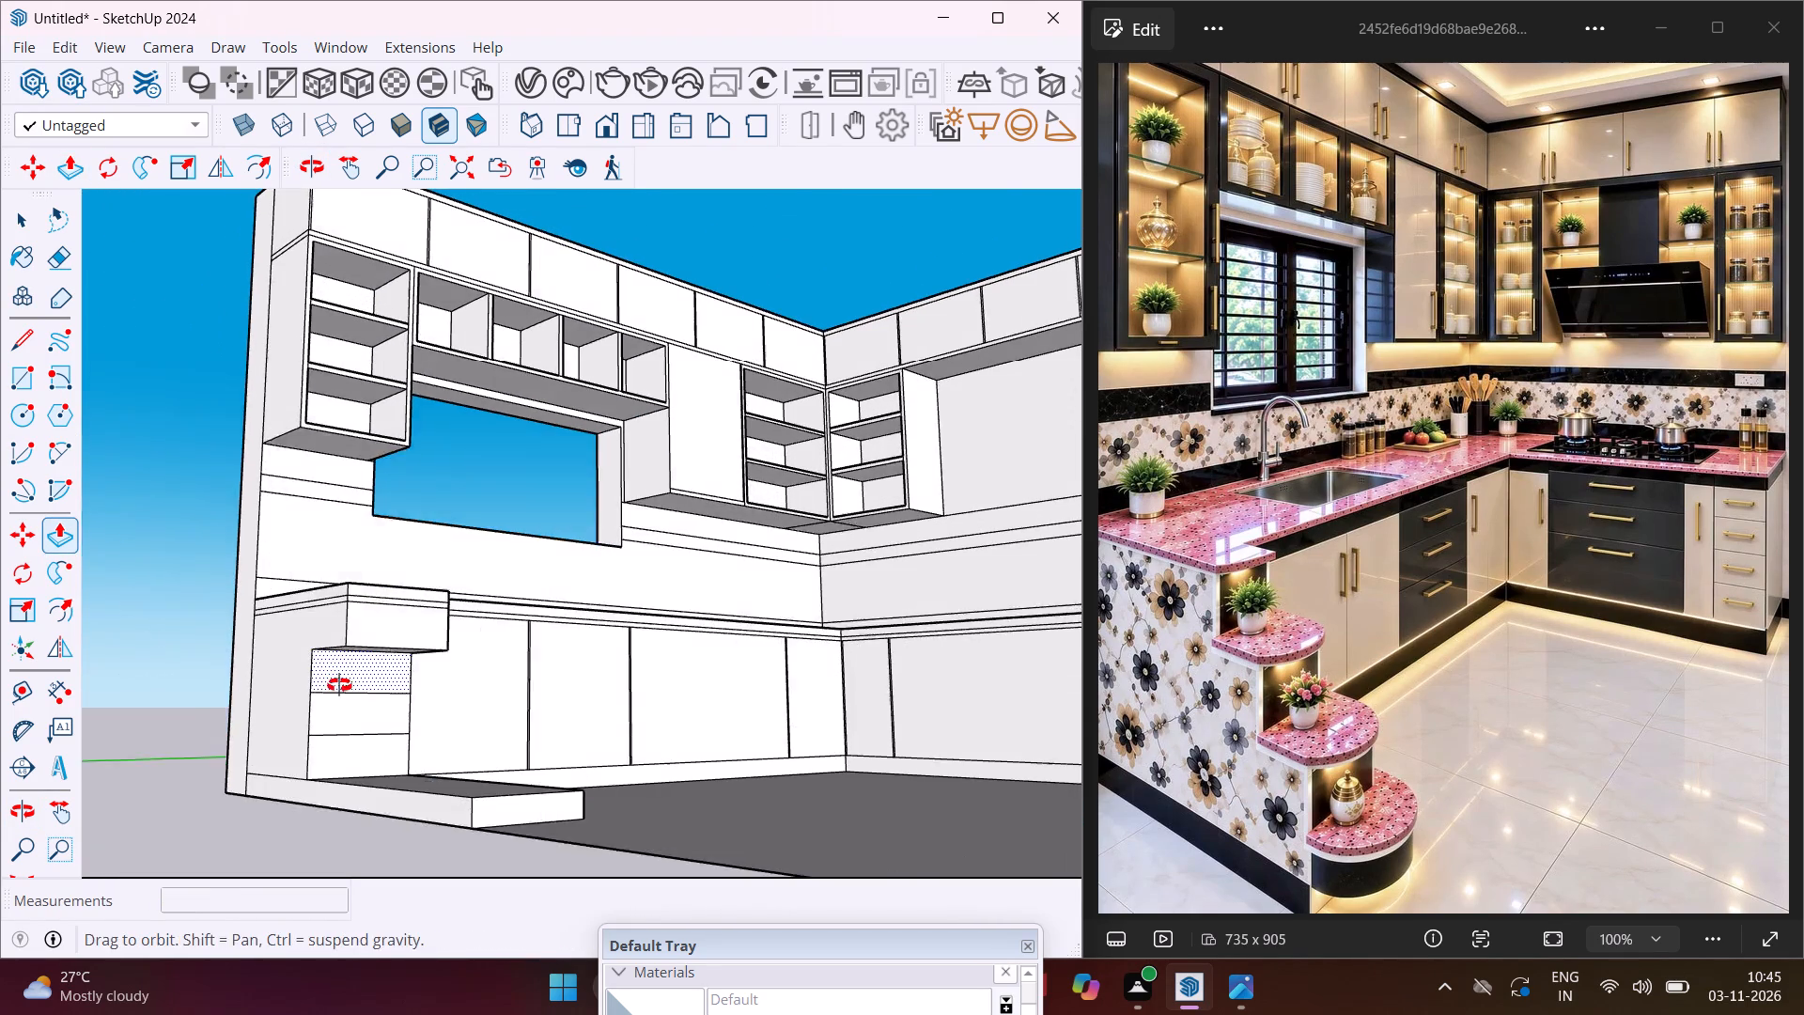
middle_click_drag(339, 685, 338, 704)
scroll(339, 708, "up", 3)
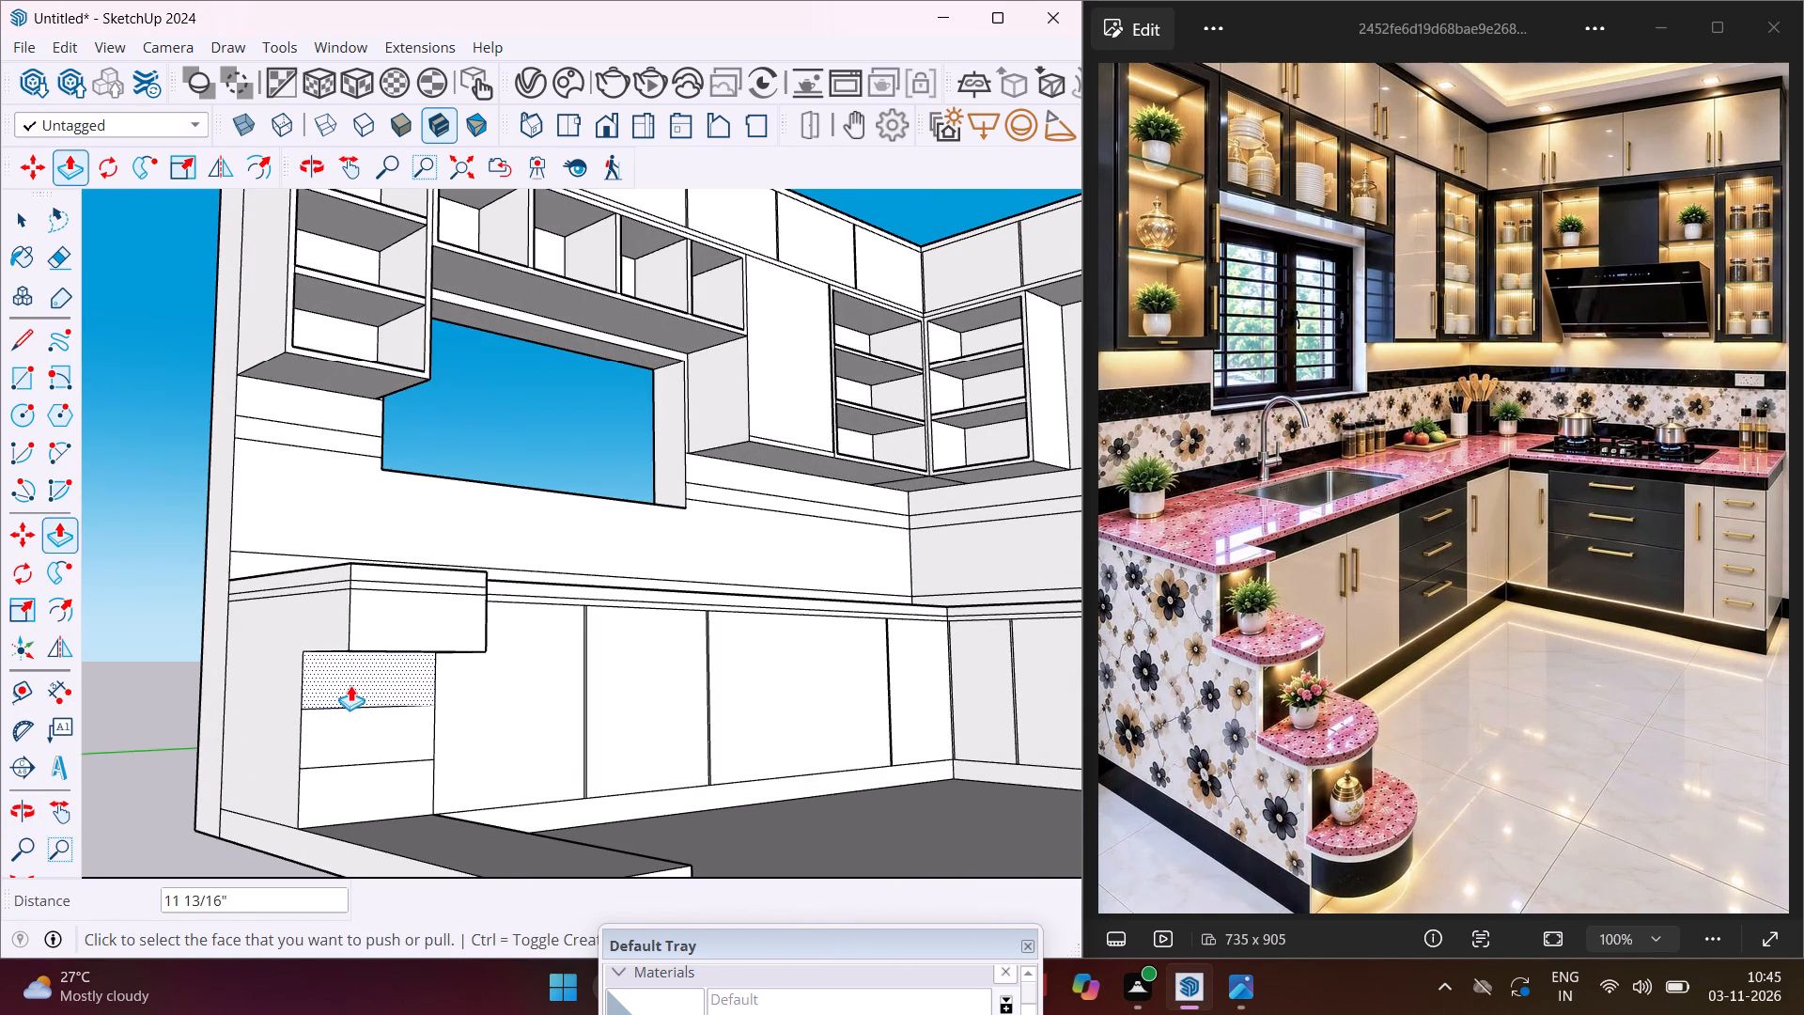
left_click(350, 685)
left_click(416, 621)
left_click(385, 668)
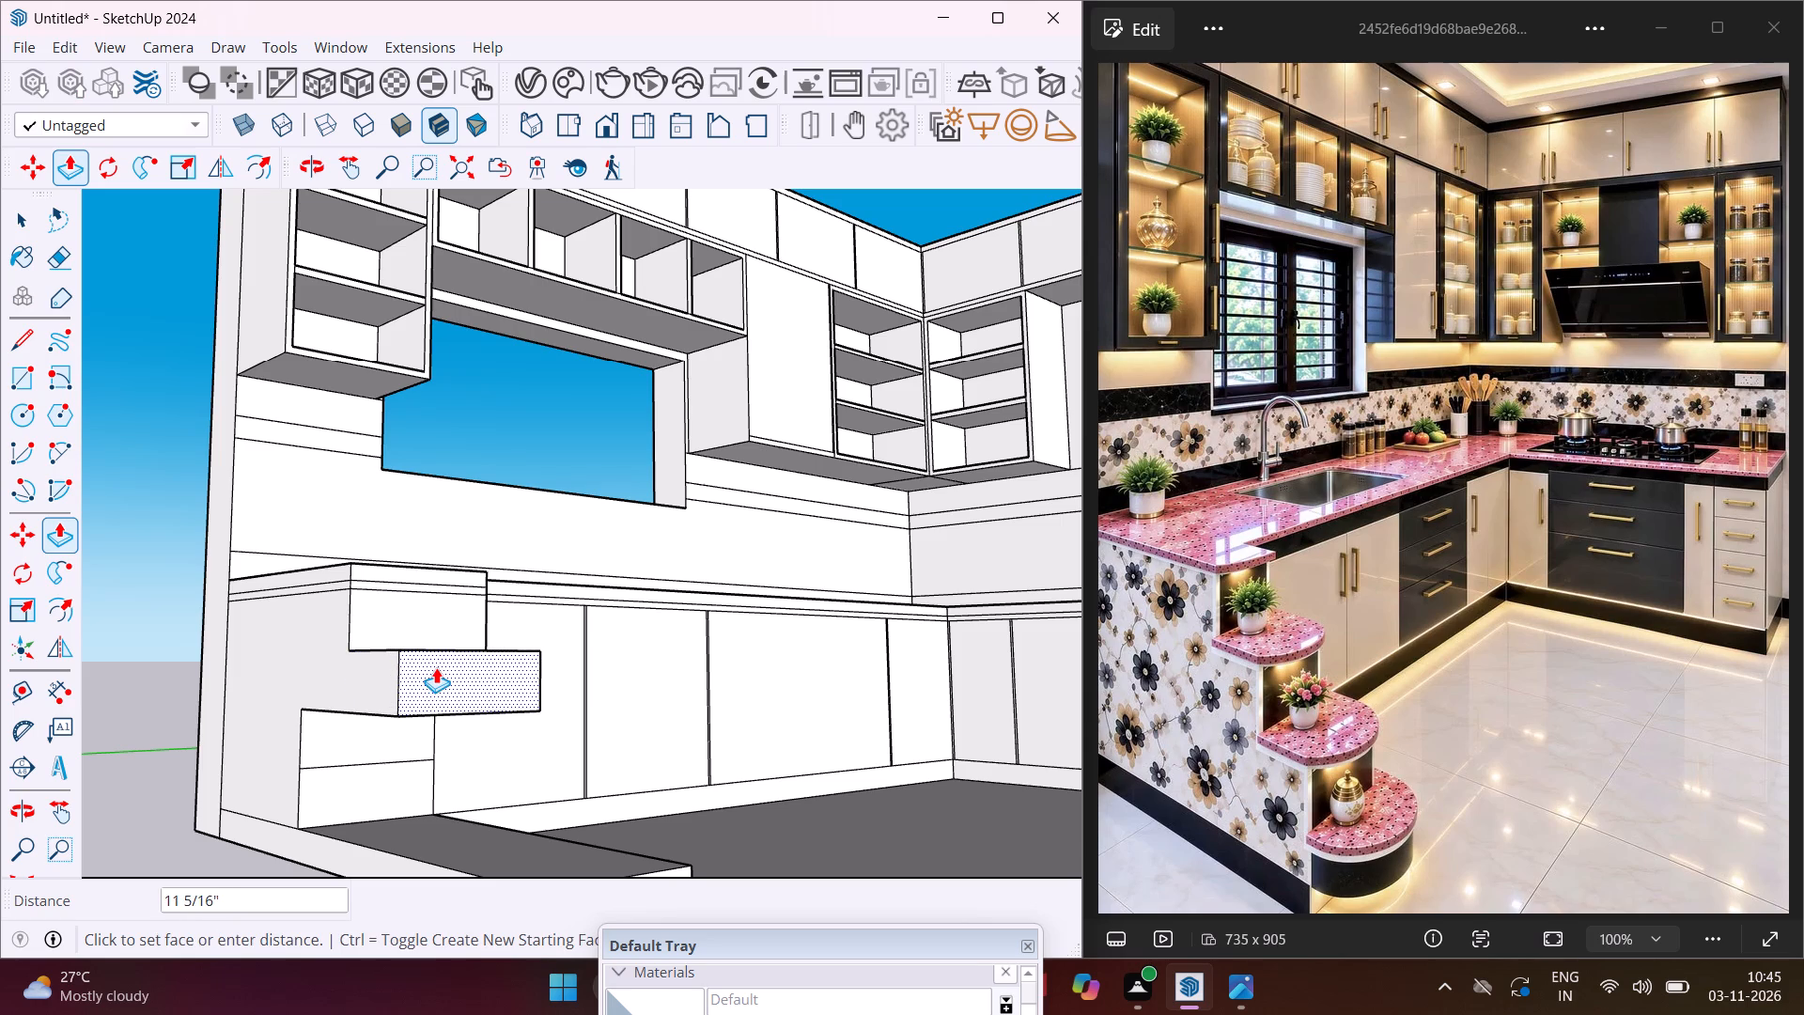
left_click(436, 667)
Pull the end cabinet's third row out flush with the second row, and extend it about 10 1/16" further.
scroll(360, 734, "up", 3)
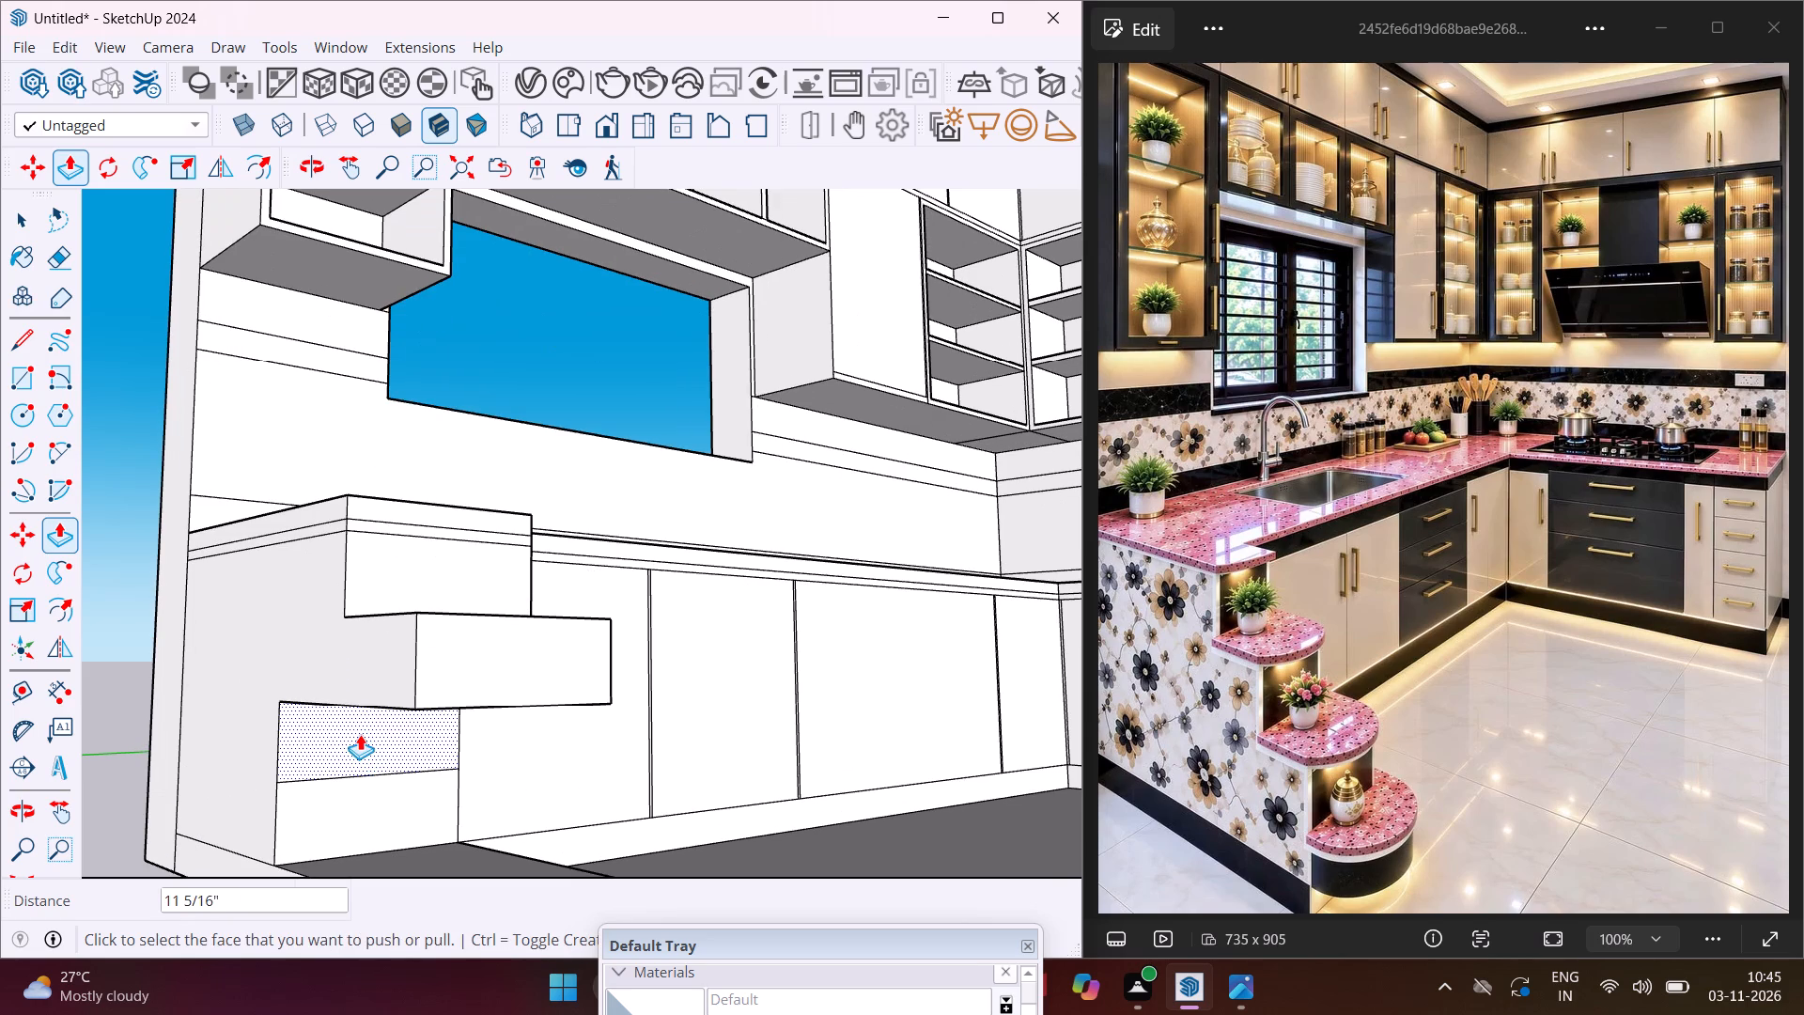
left_click(360, 734)
left_click(442, 683)
left_click(421, 724)
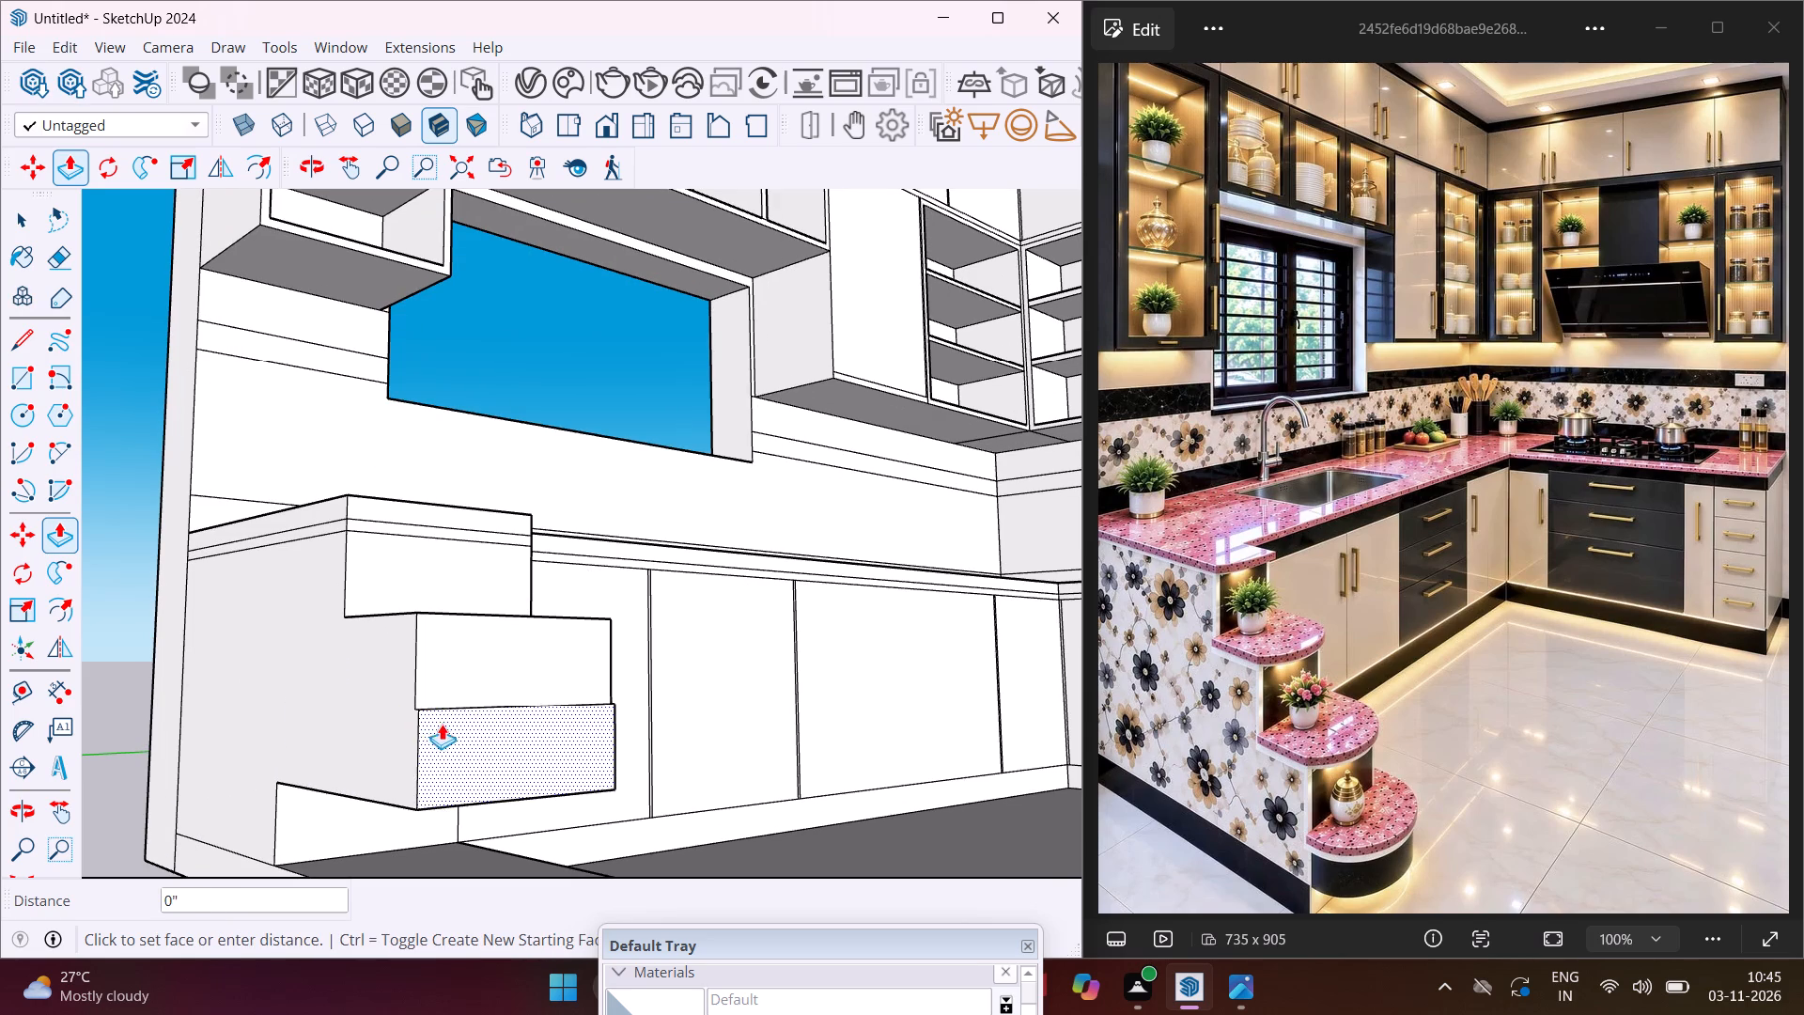
left_click(501, 721)
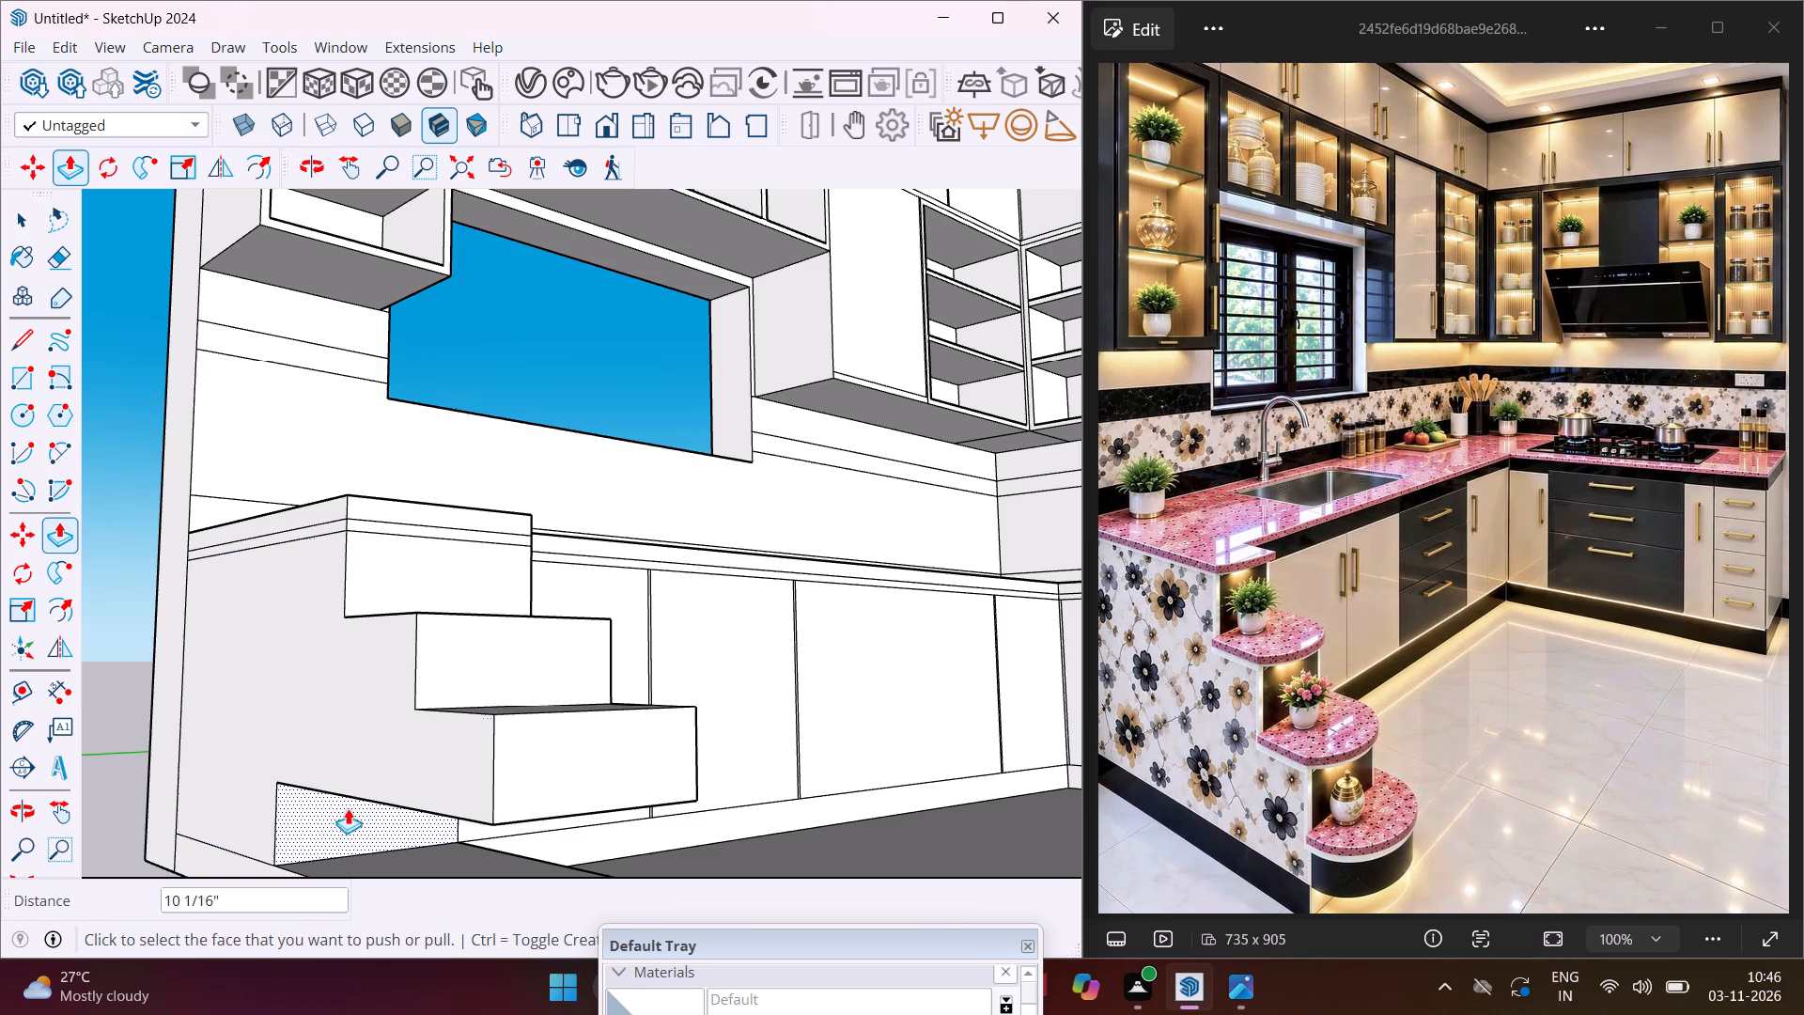
Pull the end cabinet's bottom row out 2' 9 3/16" flush with the third row, and extend it about 9 7/16" further.
left_click(337, 816)
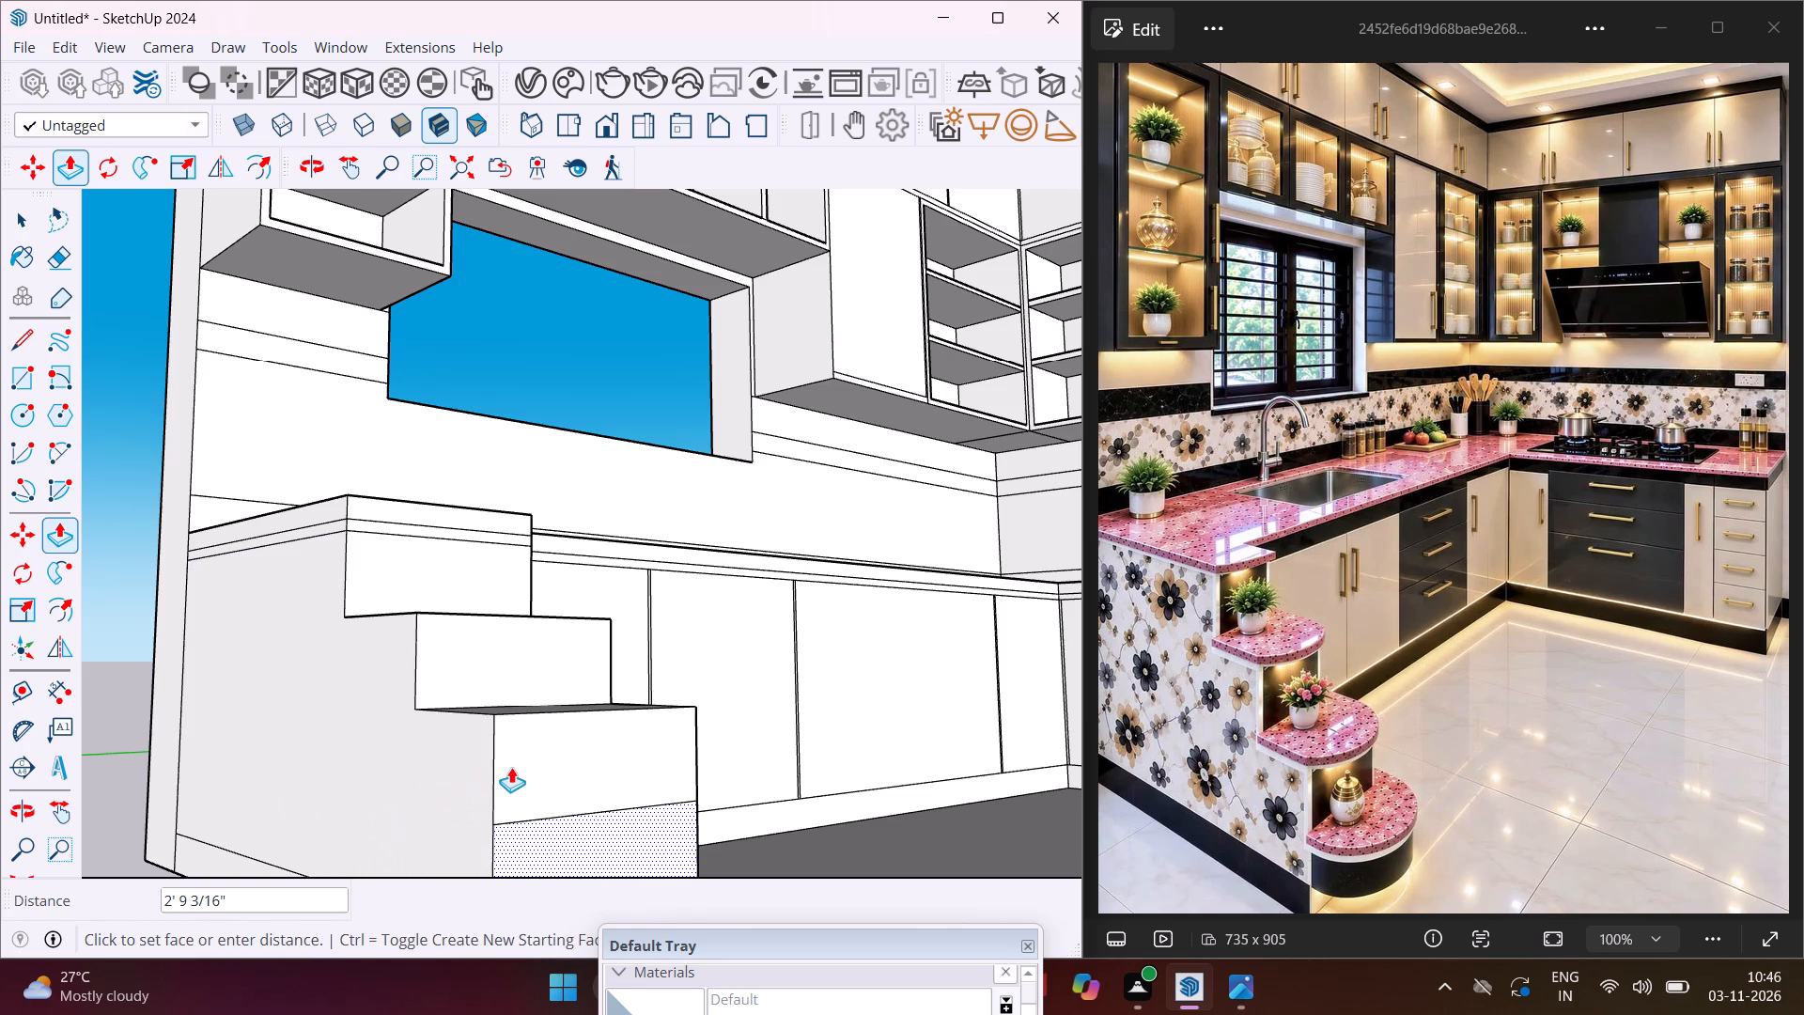
left_click(511, 767)
left_click(507, 836)
scroll(541, 820, "down", 5)
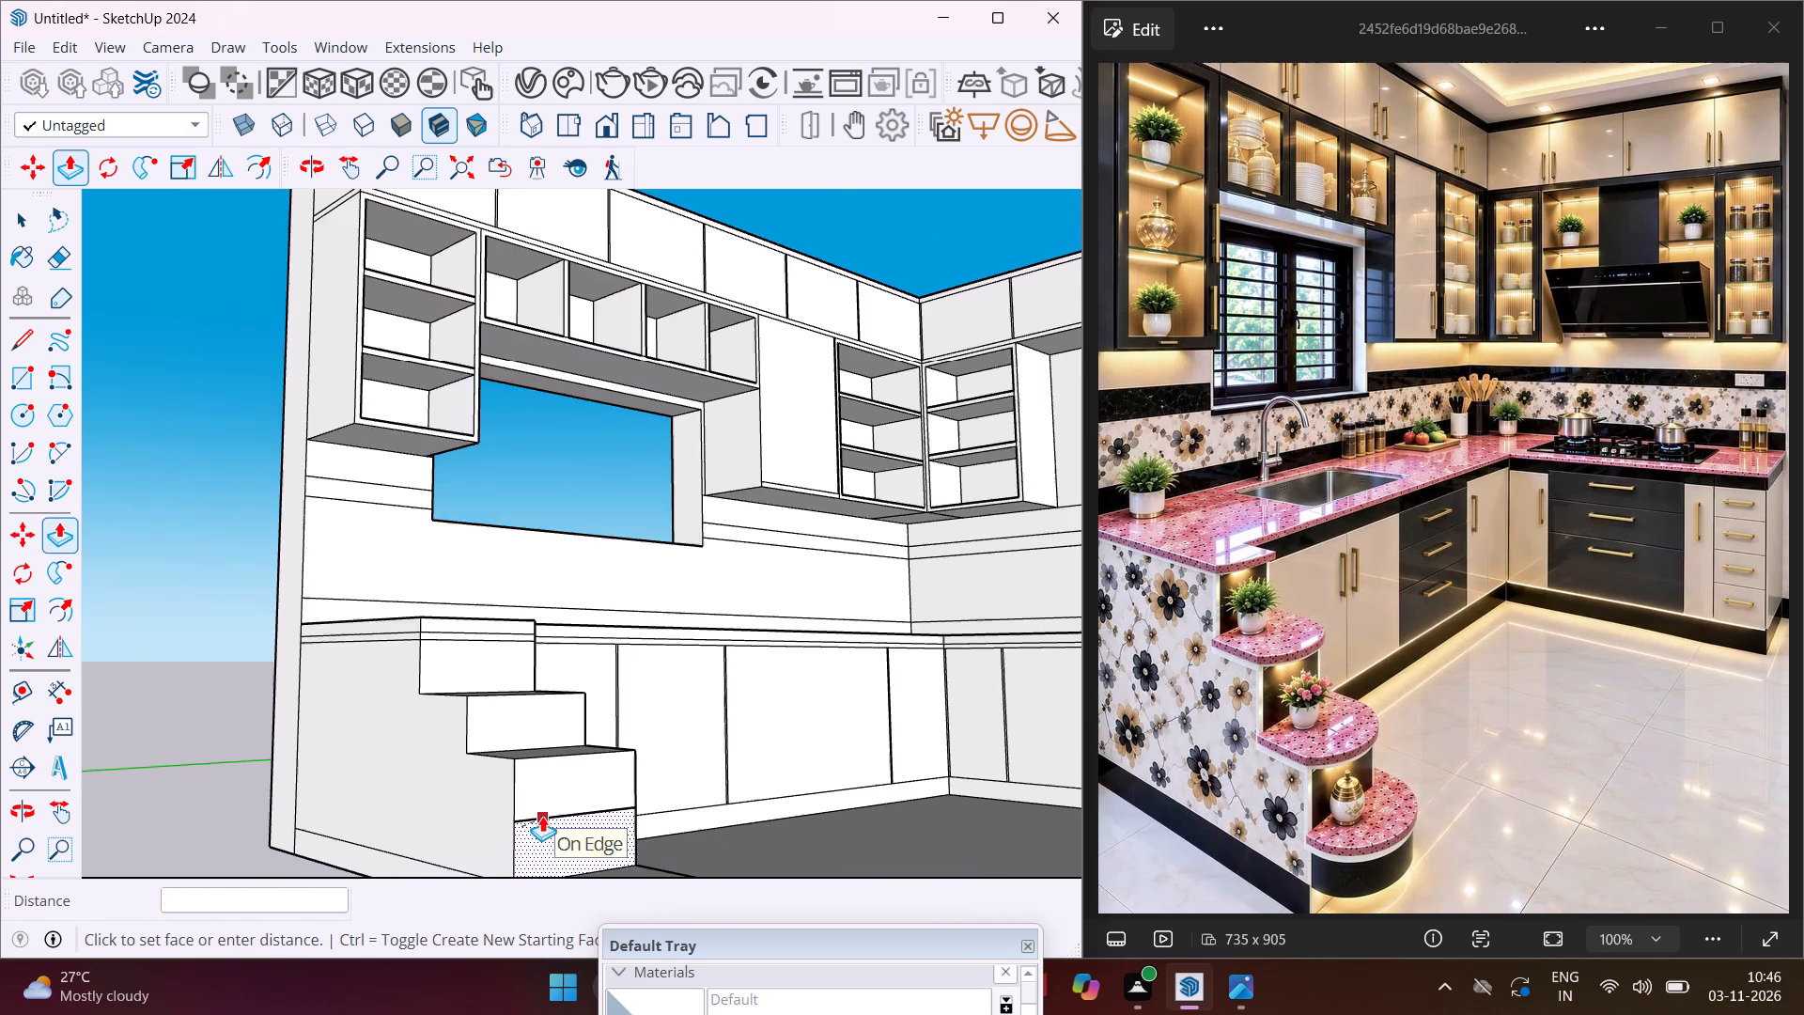
scroll(542, 816, "down", 2)
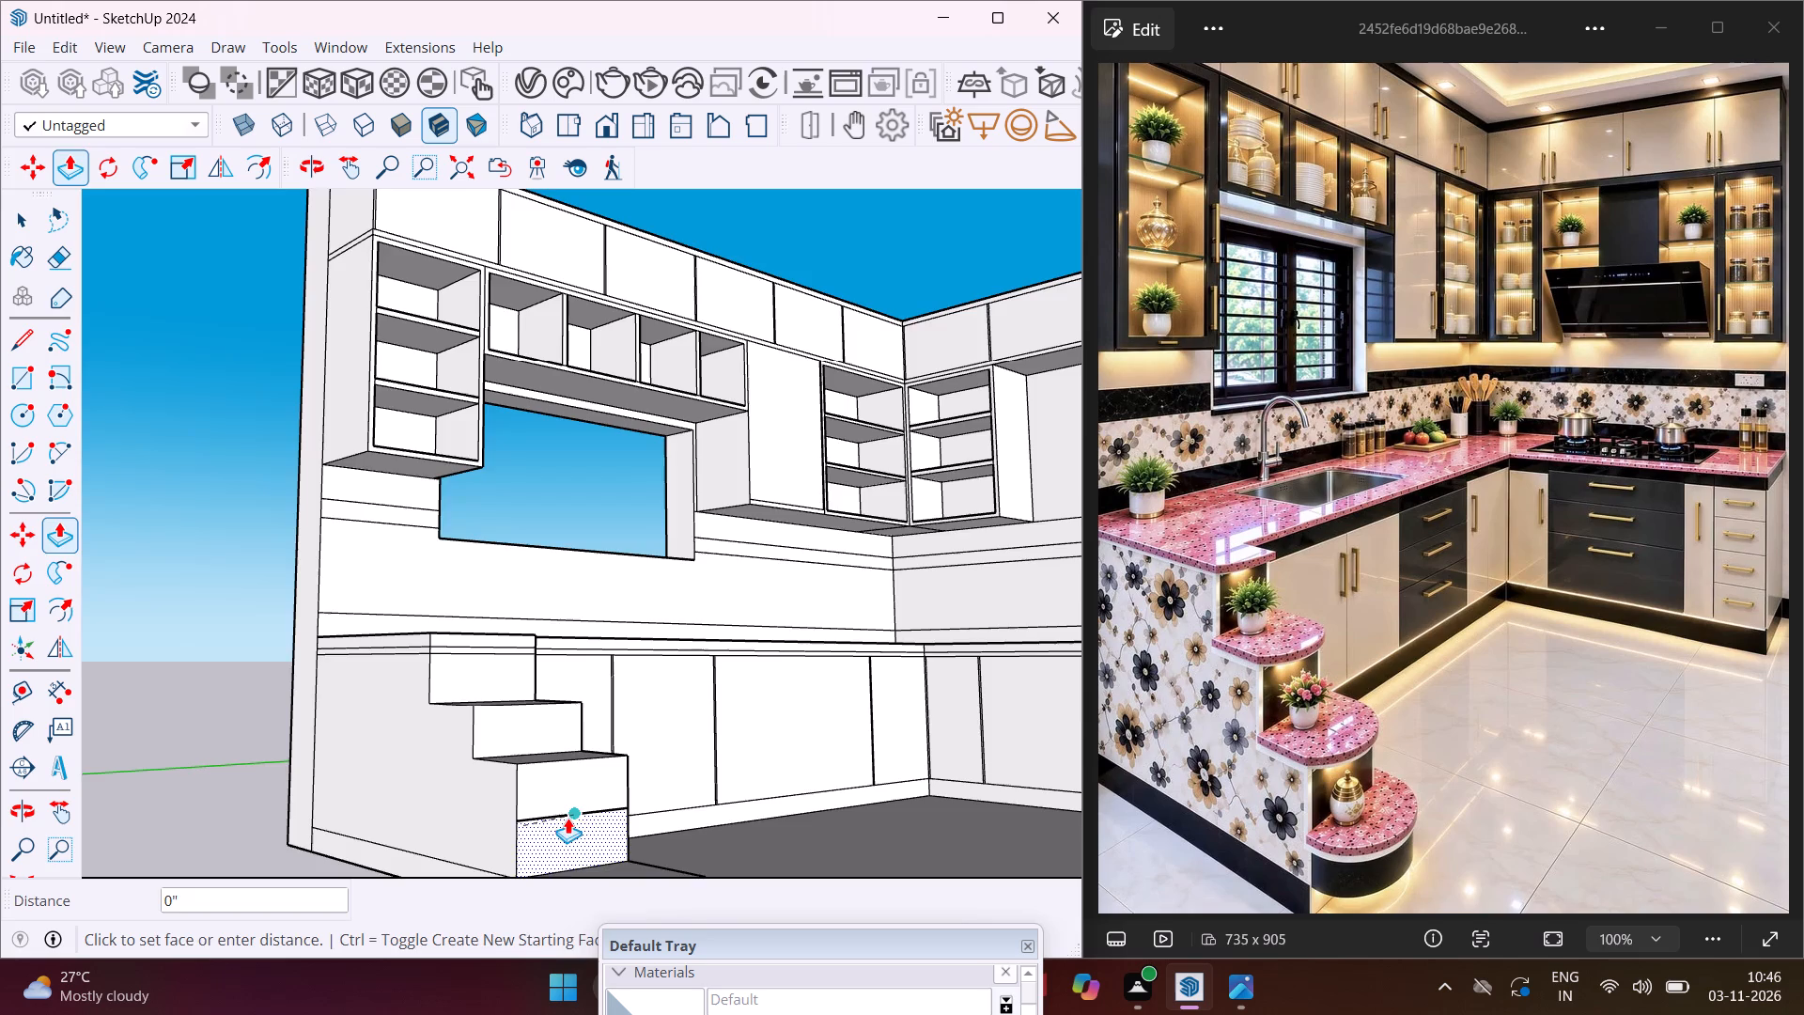
middle_click_drag(568, 818, 679, 763)
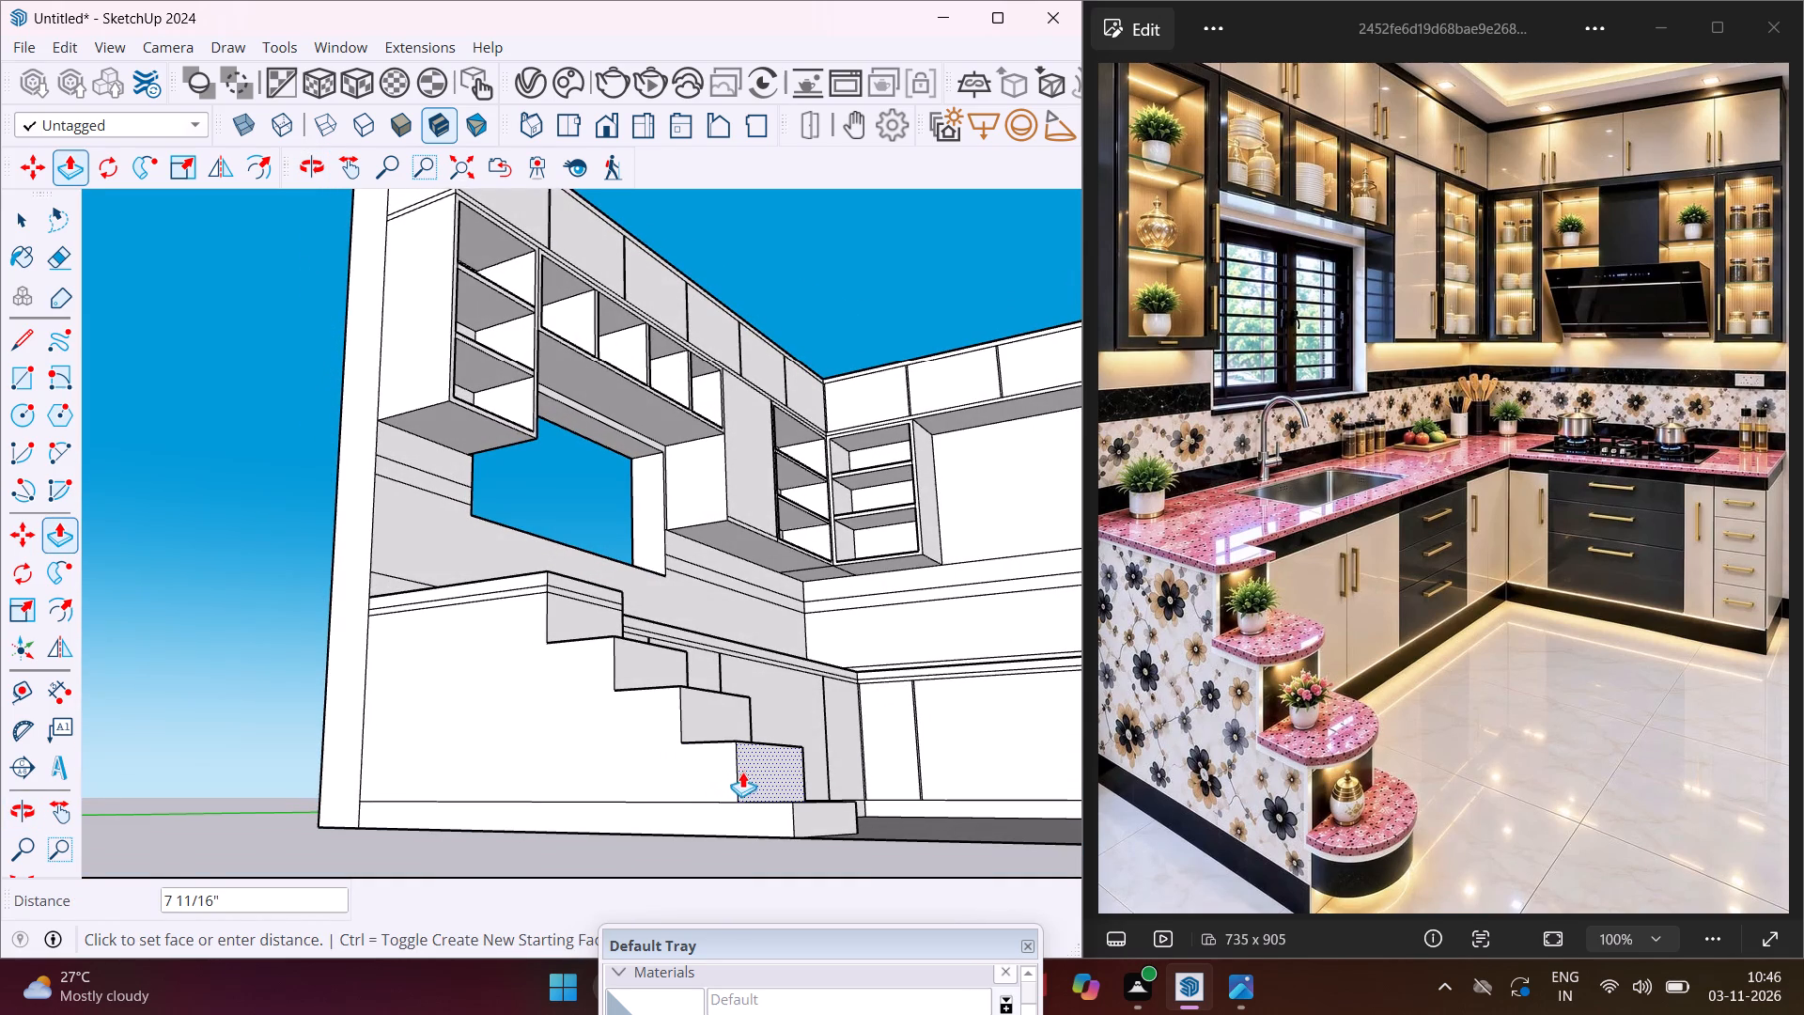
left_click(754, 774)
Raise the top of the highest step below the counter about 1 1/4" with Push/Pull, creating a separate tread slab.
middle_click_drag(732, 776, 656, 883)
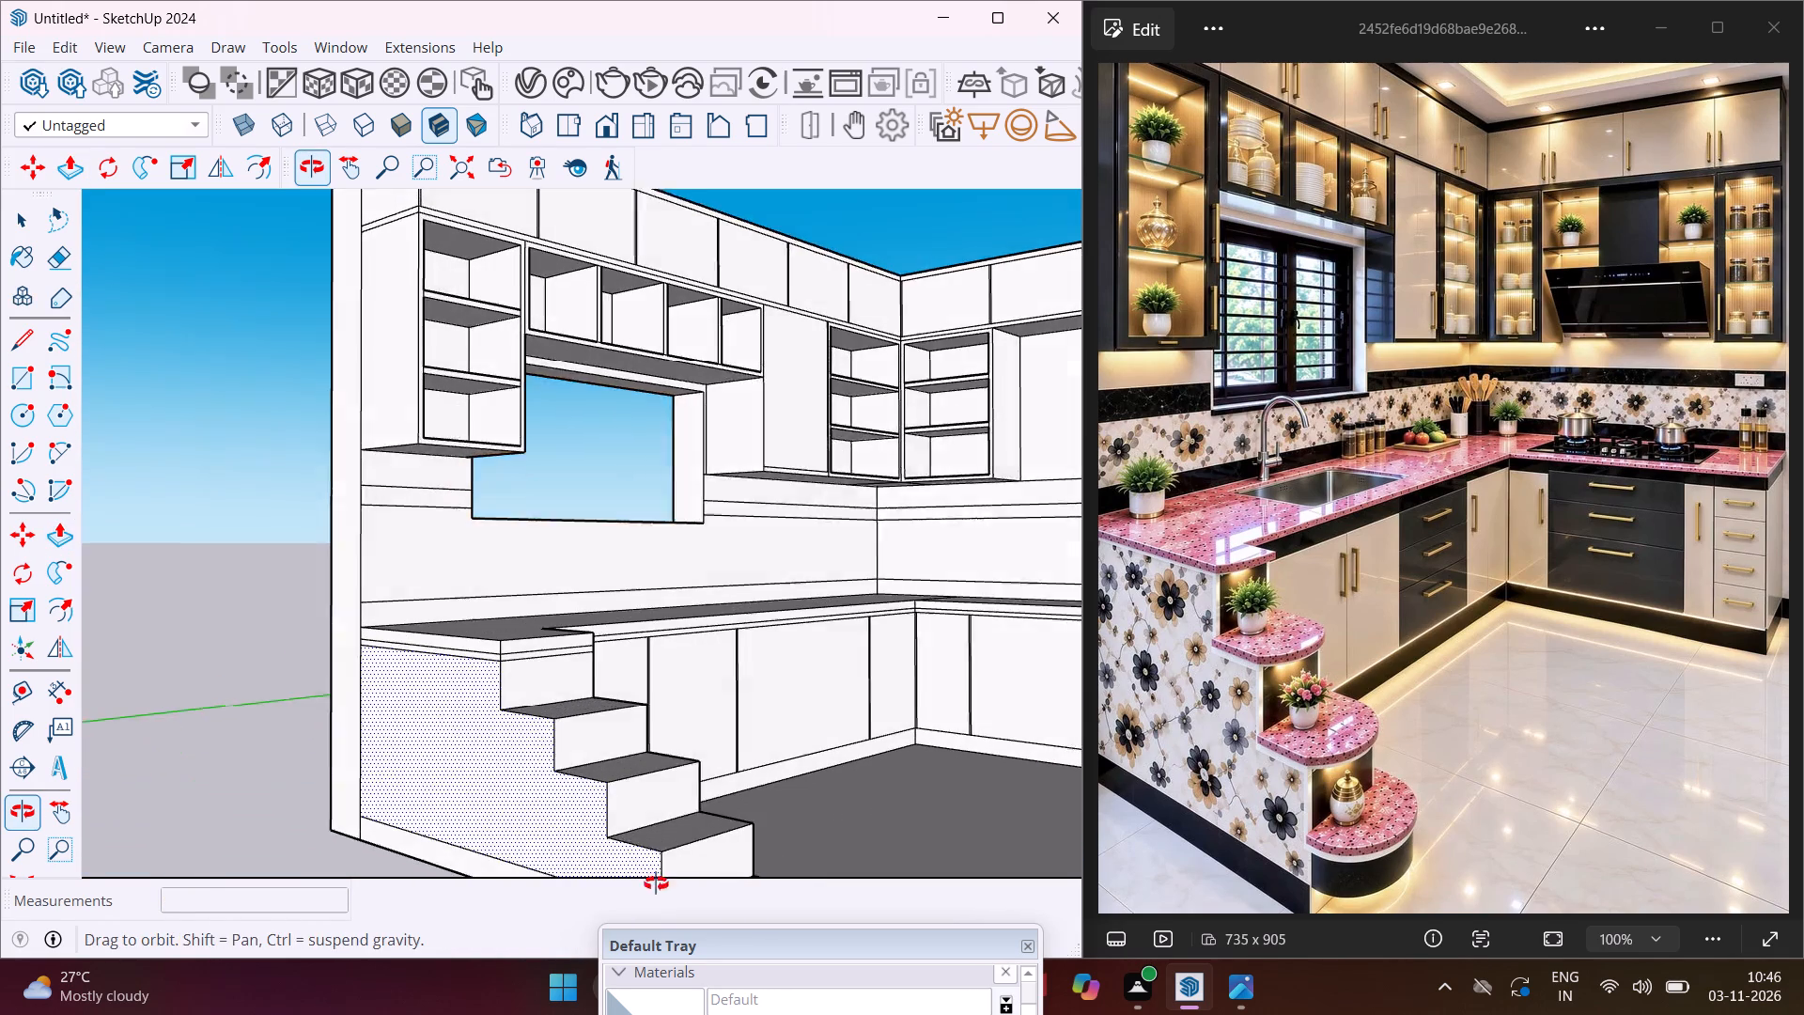
middle_click_drag(656, 883, 652, 898)
scroll(569, 692, "down", 6)
scroll(515, 628, "down", 4)
middle_click_drag(545, 628, 464, 746)
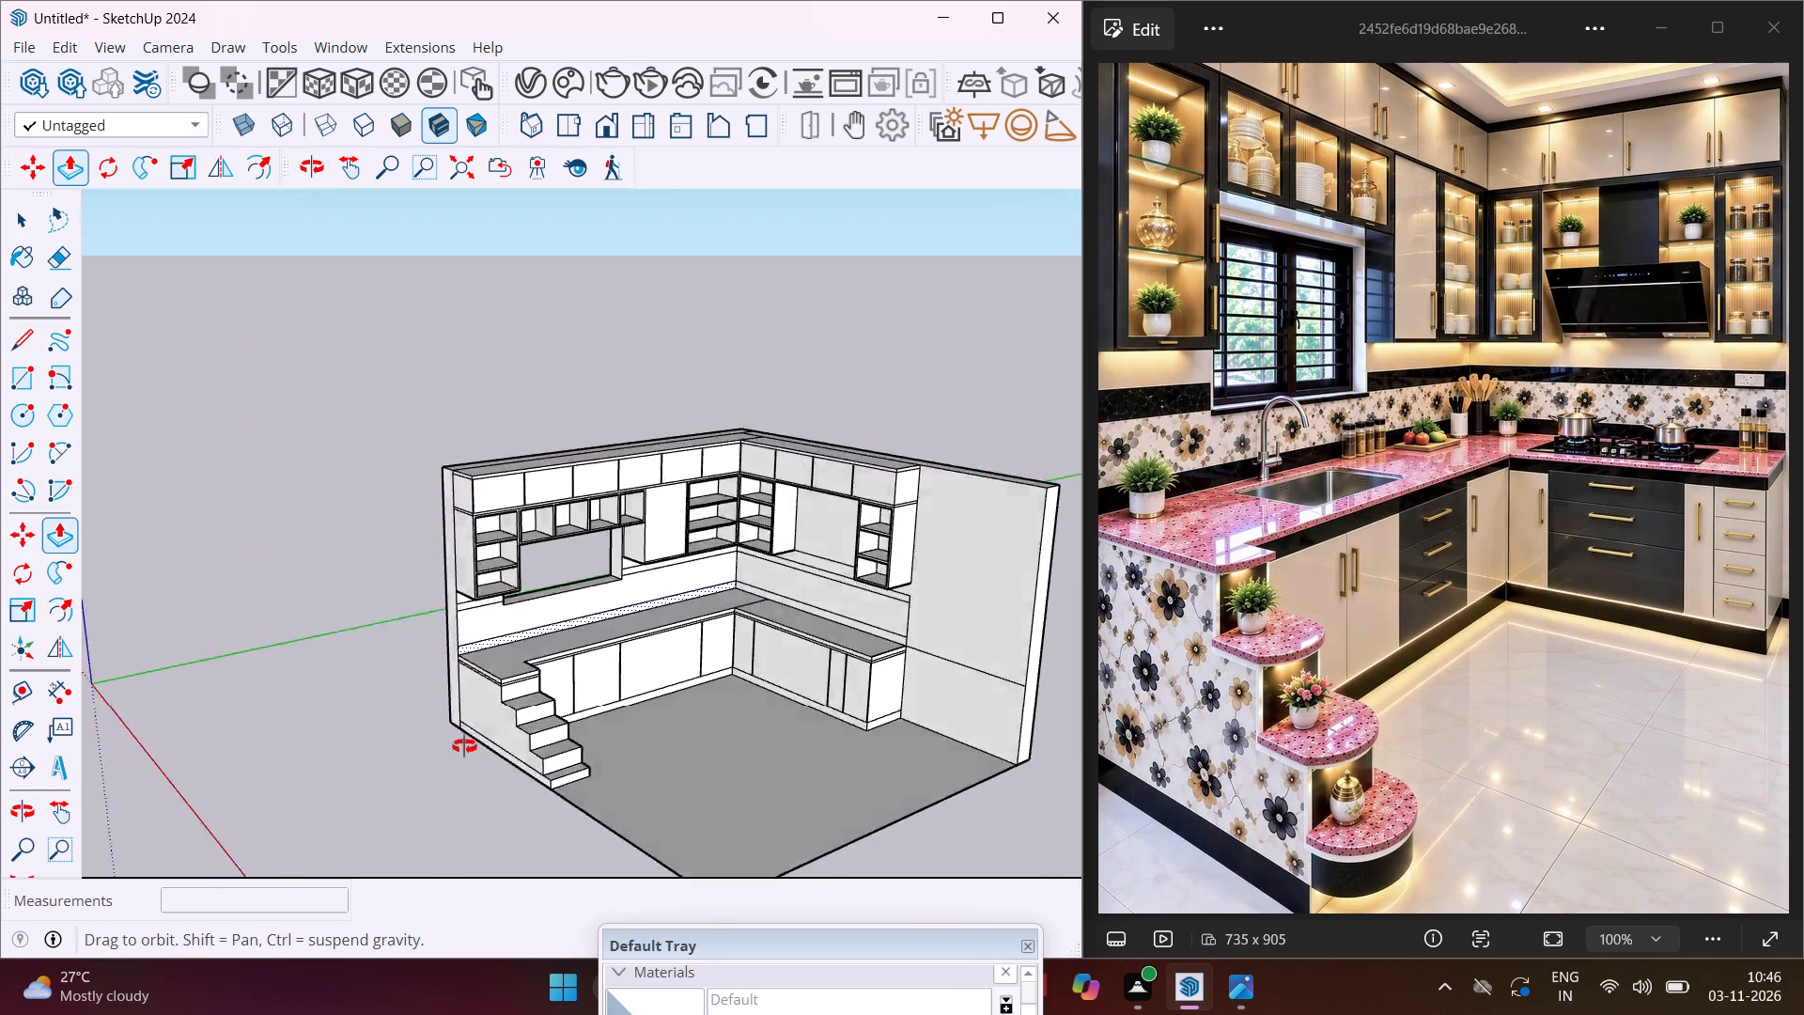
middle_click_drag(464, 746, 404, 804)
scroll(508, 621, "up", 9)
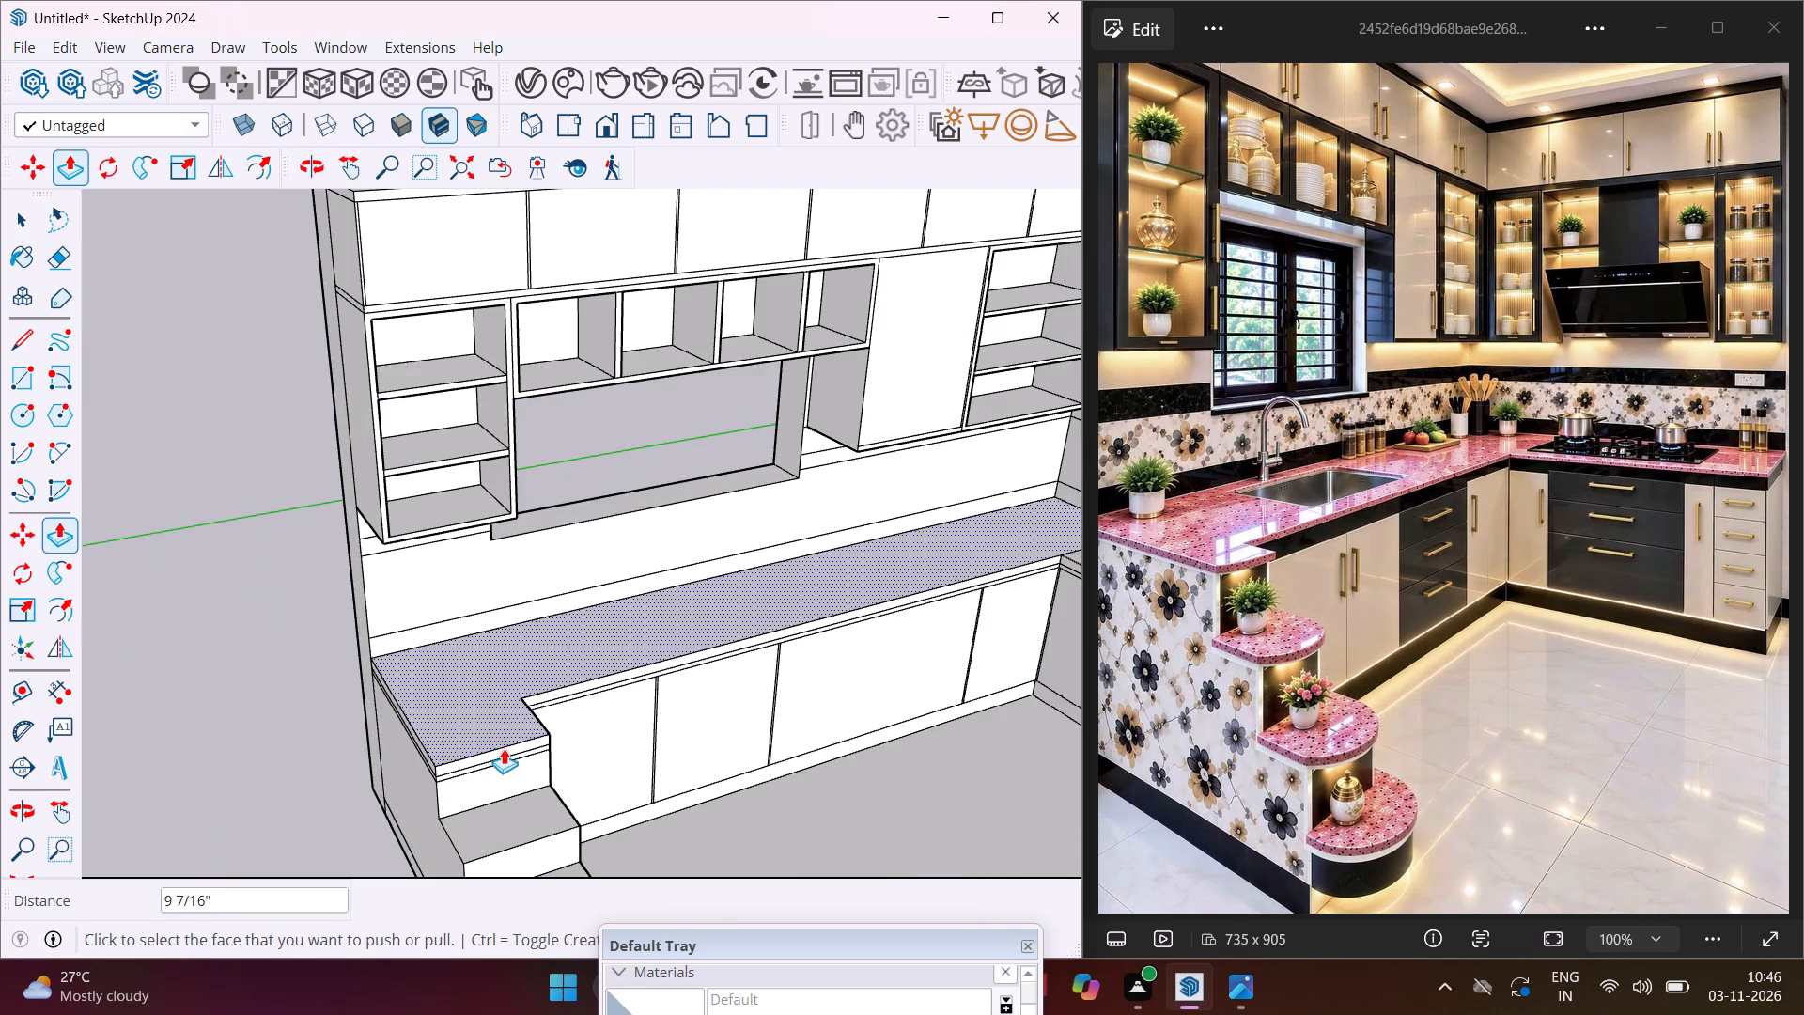
middle_click_drag(504, 749, 521, 655)
scroll(523, 770, "up", 1)
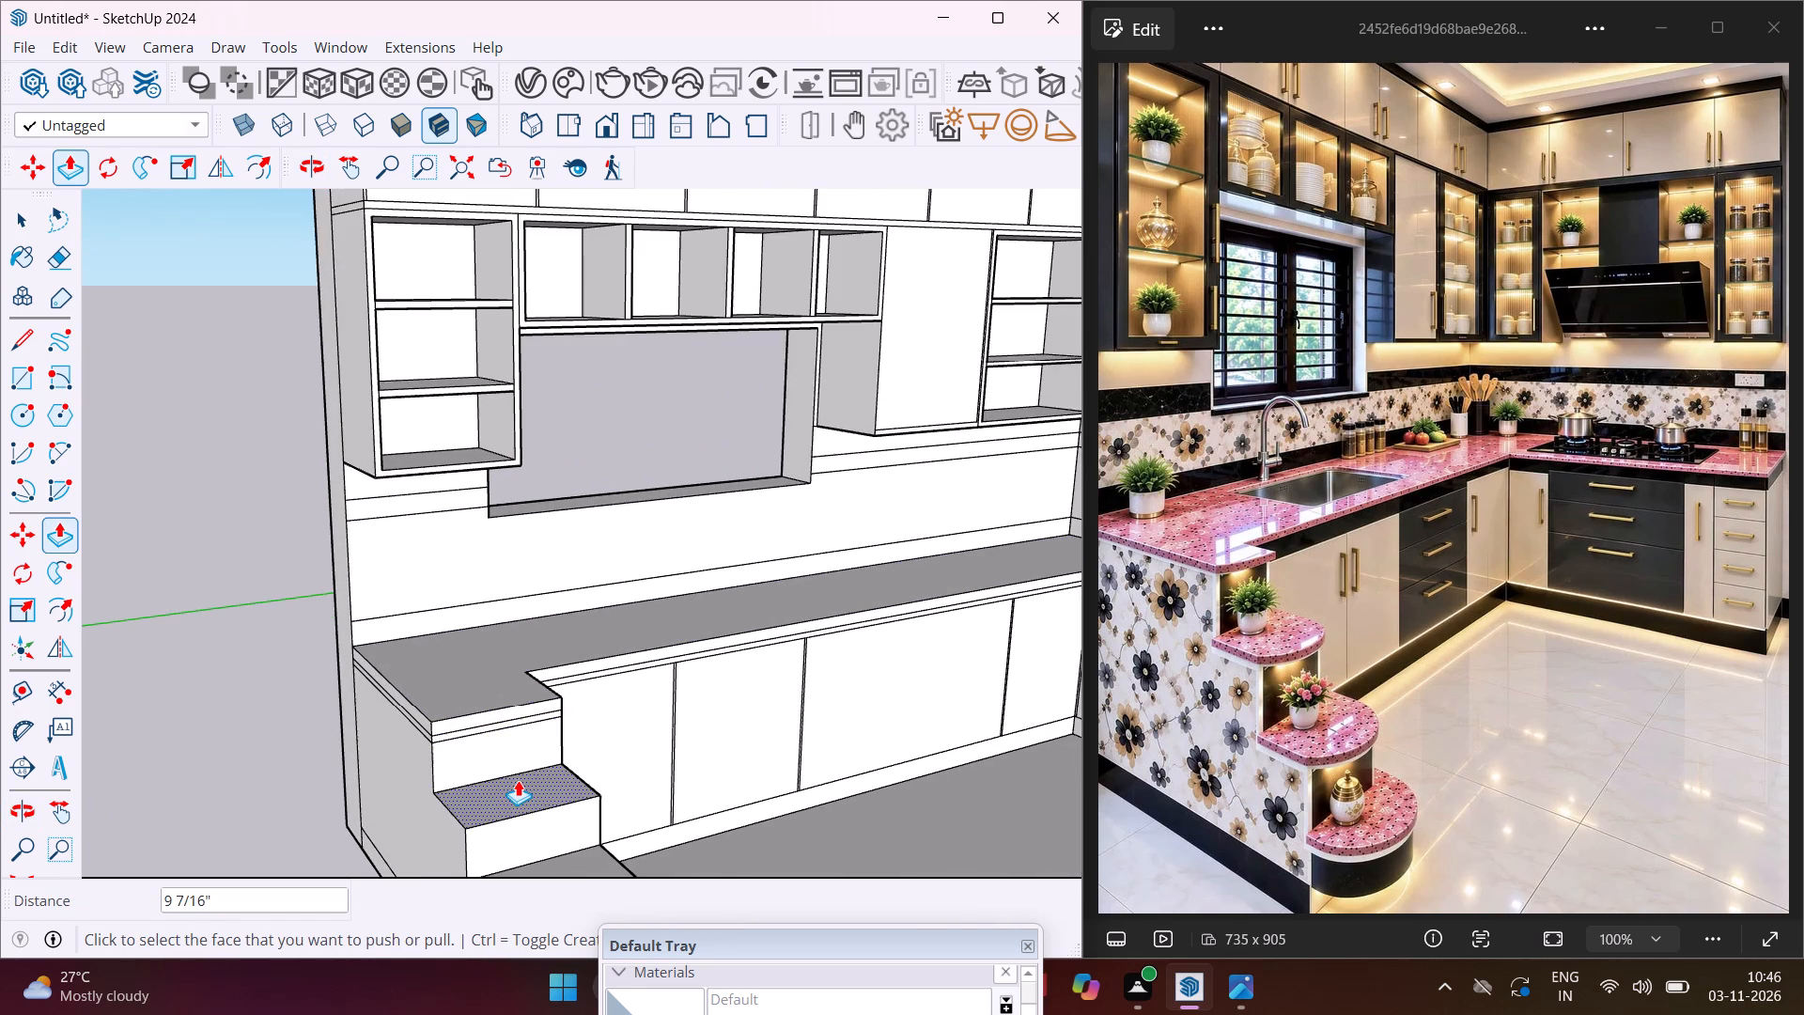
scroll(517, 782, "up", 5)
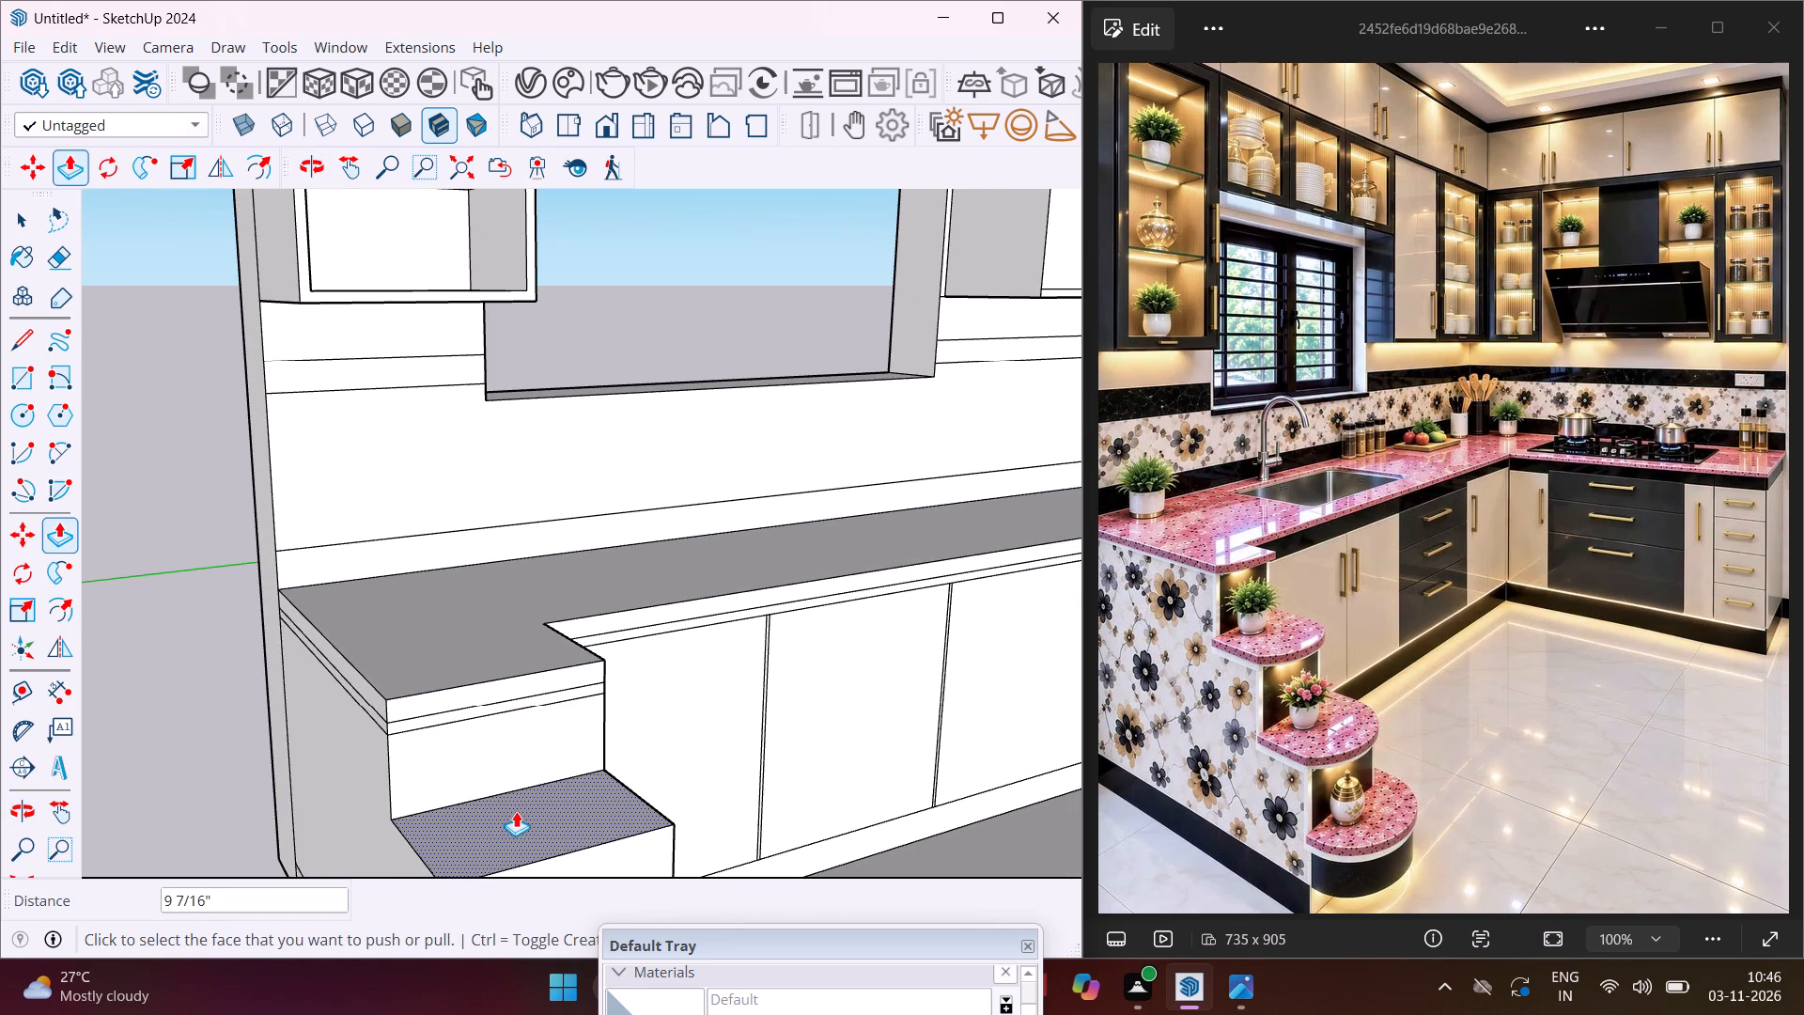
left_click(516, 811)
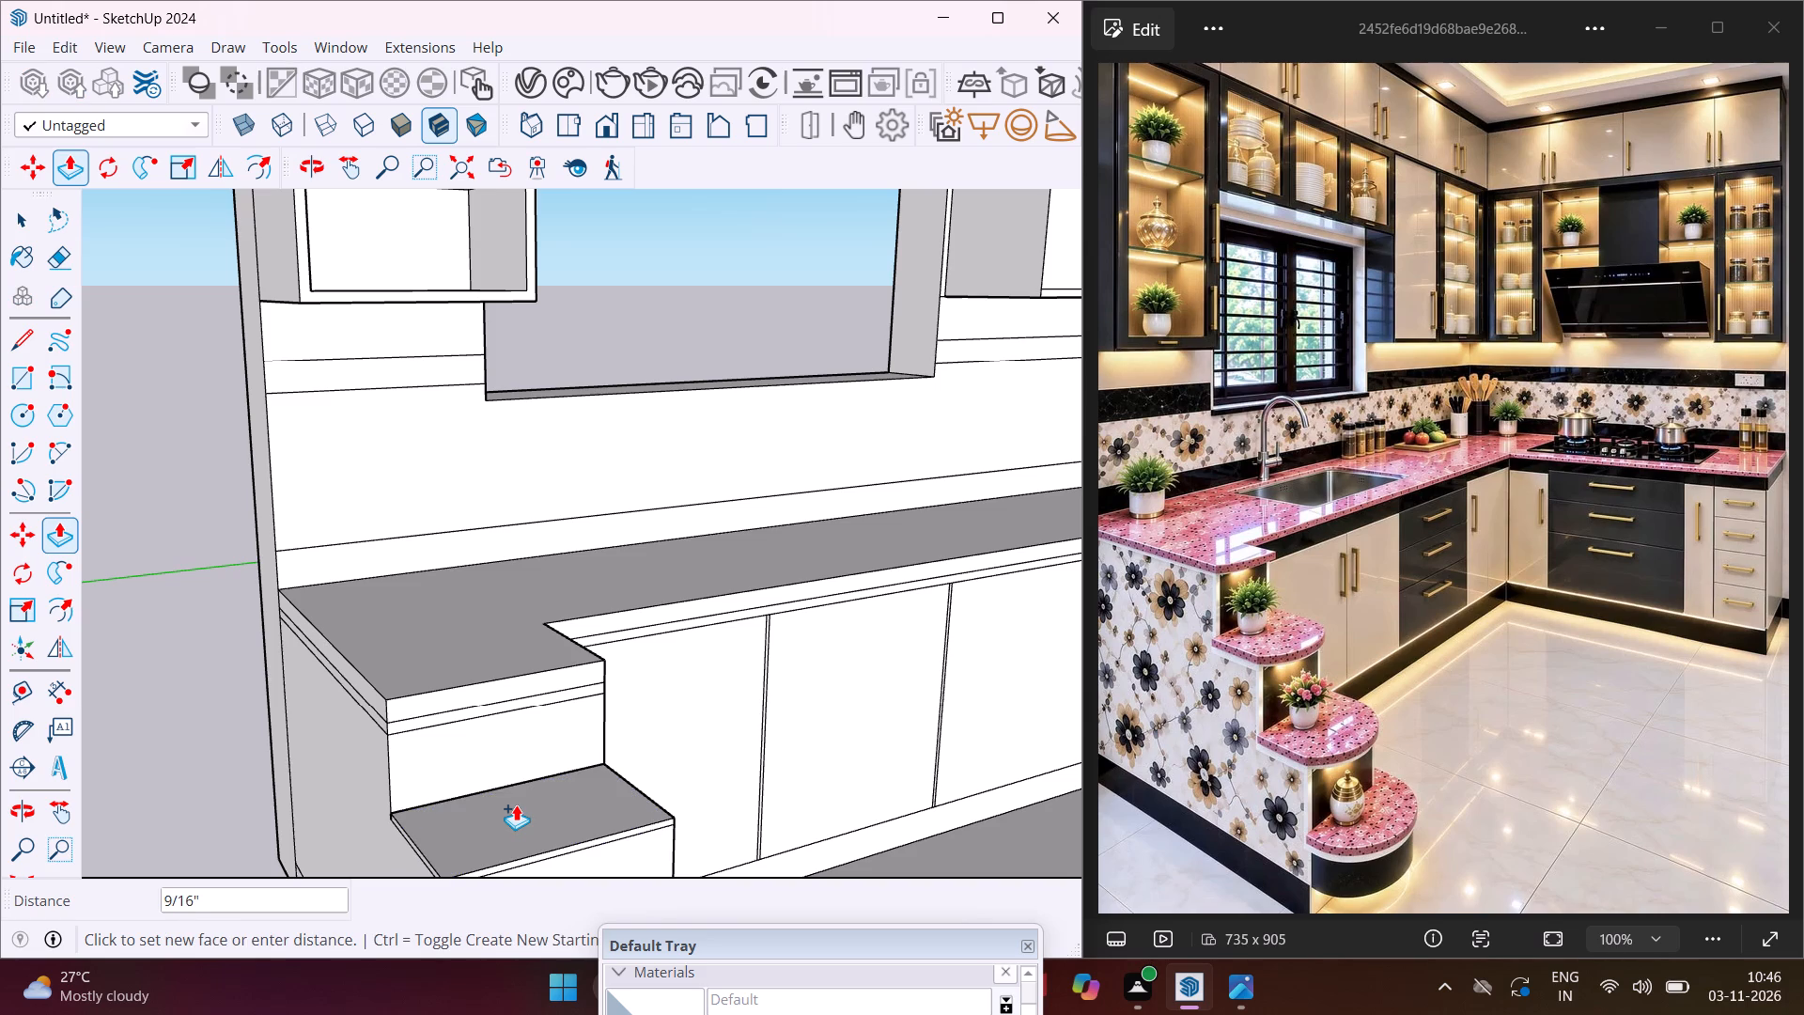
left_click(516, 797)
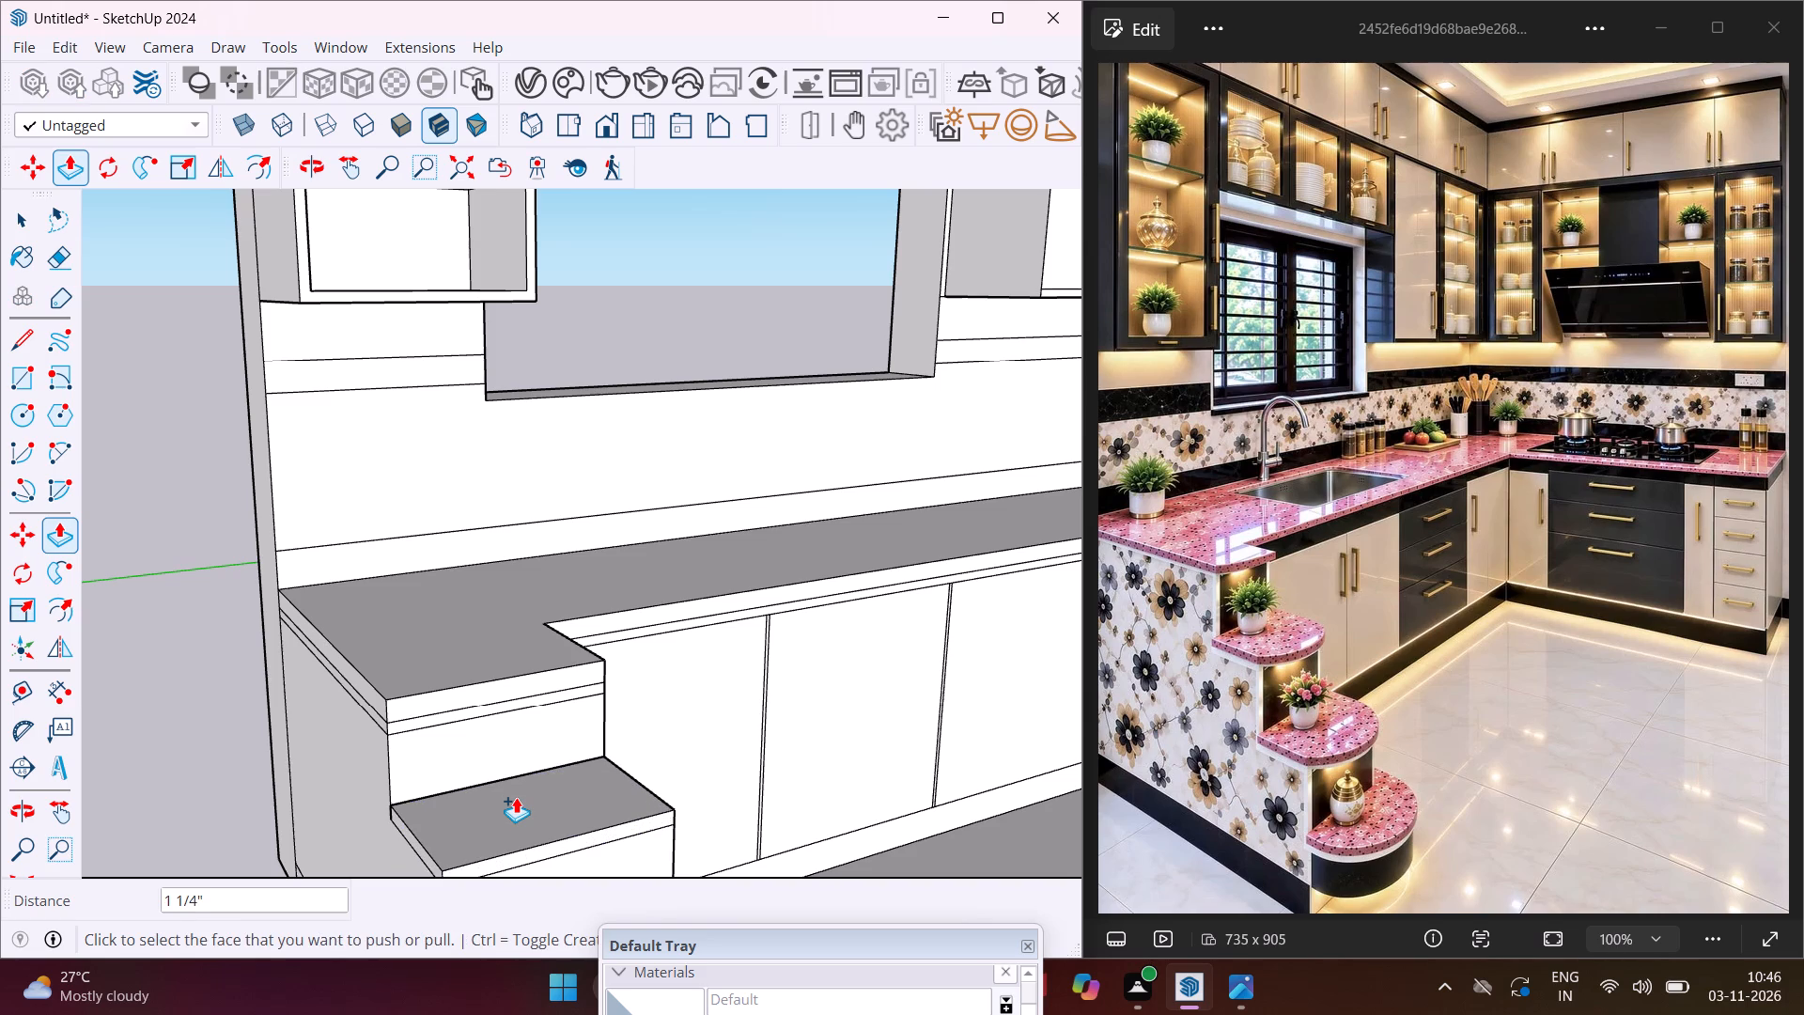
Raise the top of the middle step about 7/8" as a separate tread slab.
scroll(564, 655, "down", 8)
scroll(580, 798, "up", 4)
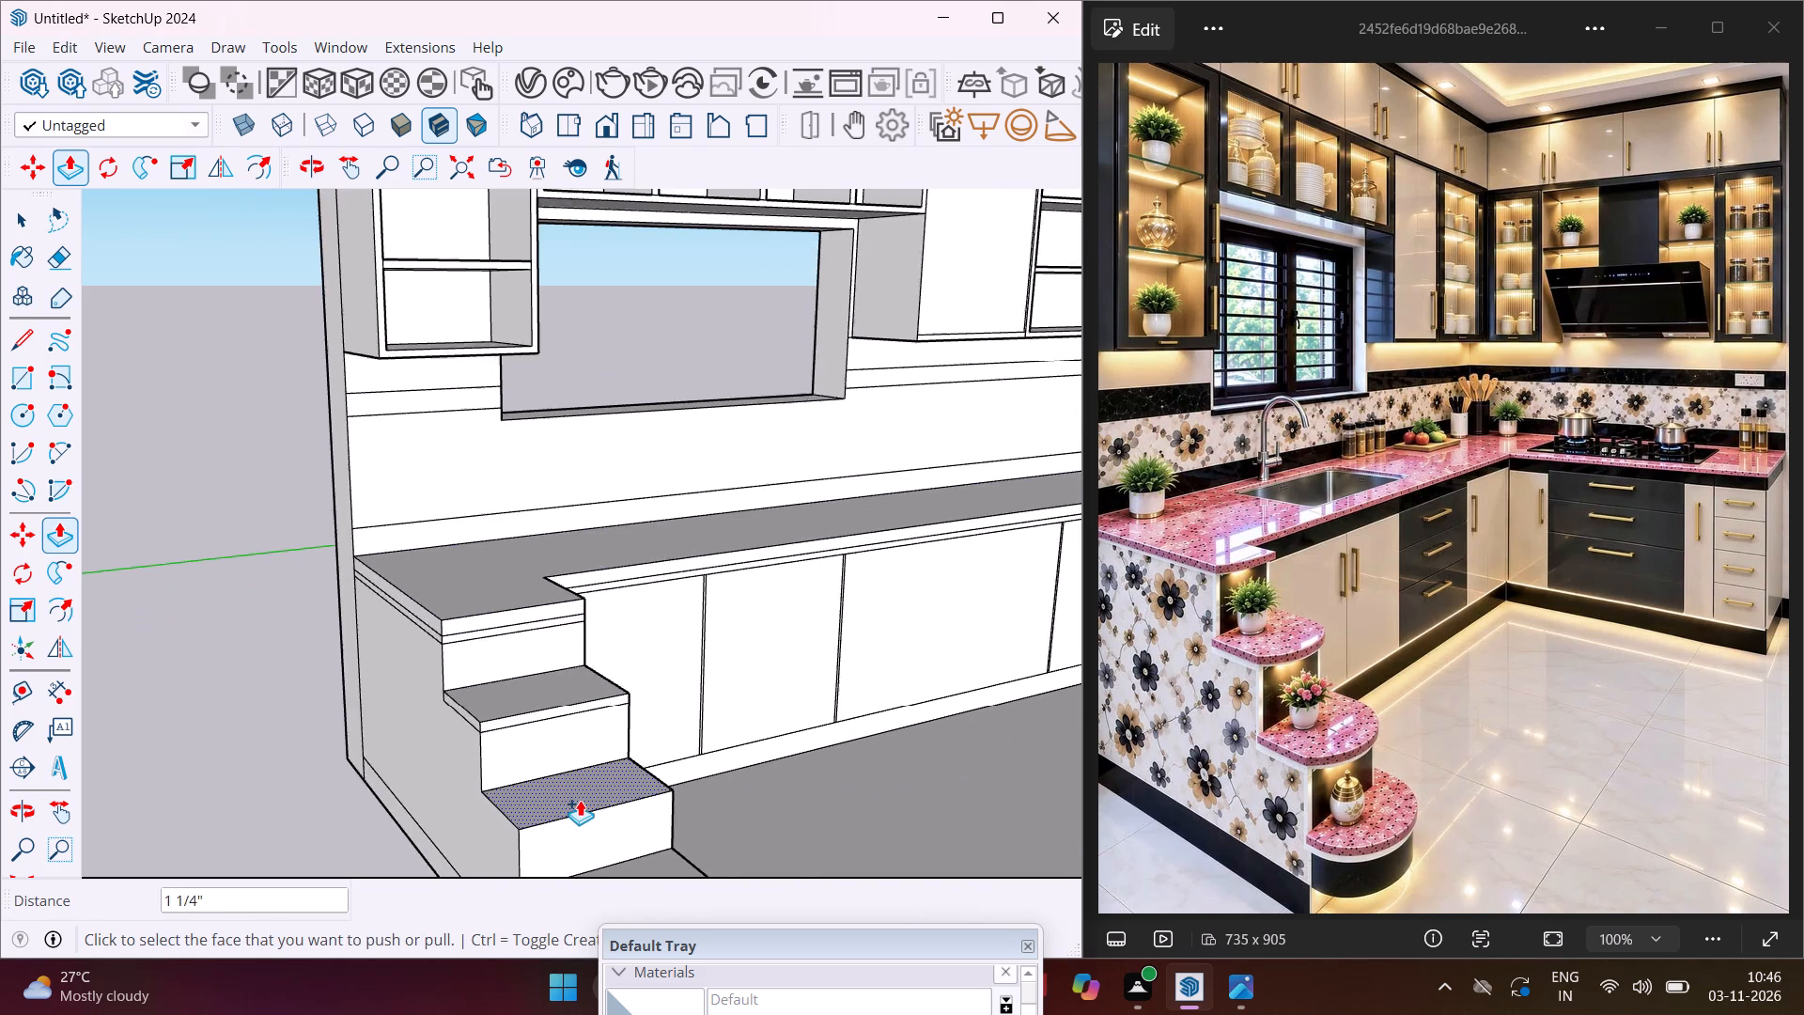
scroll(585, 803, "up", 7)
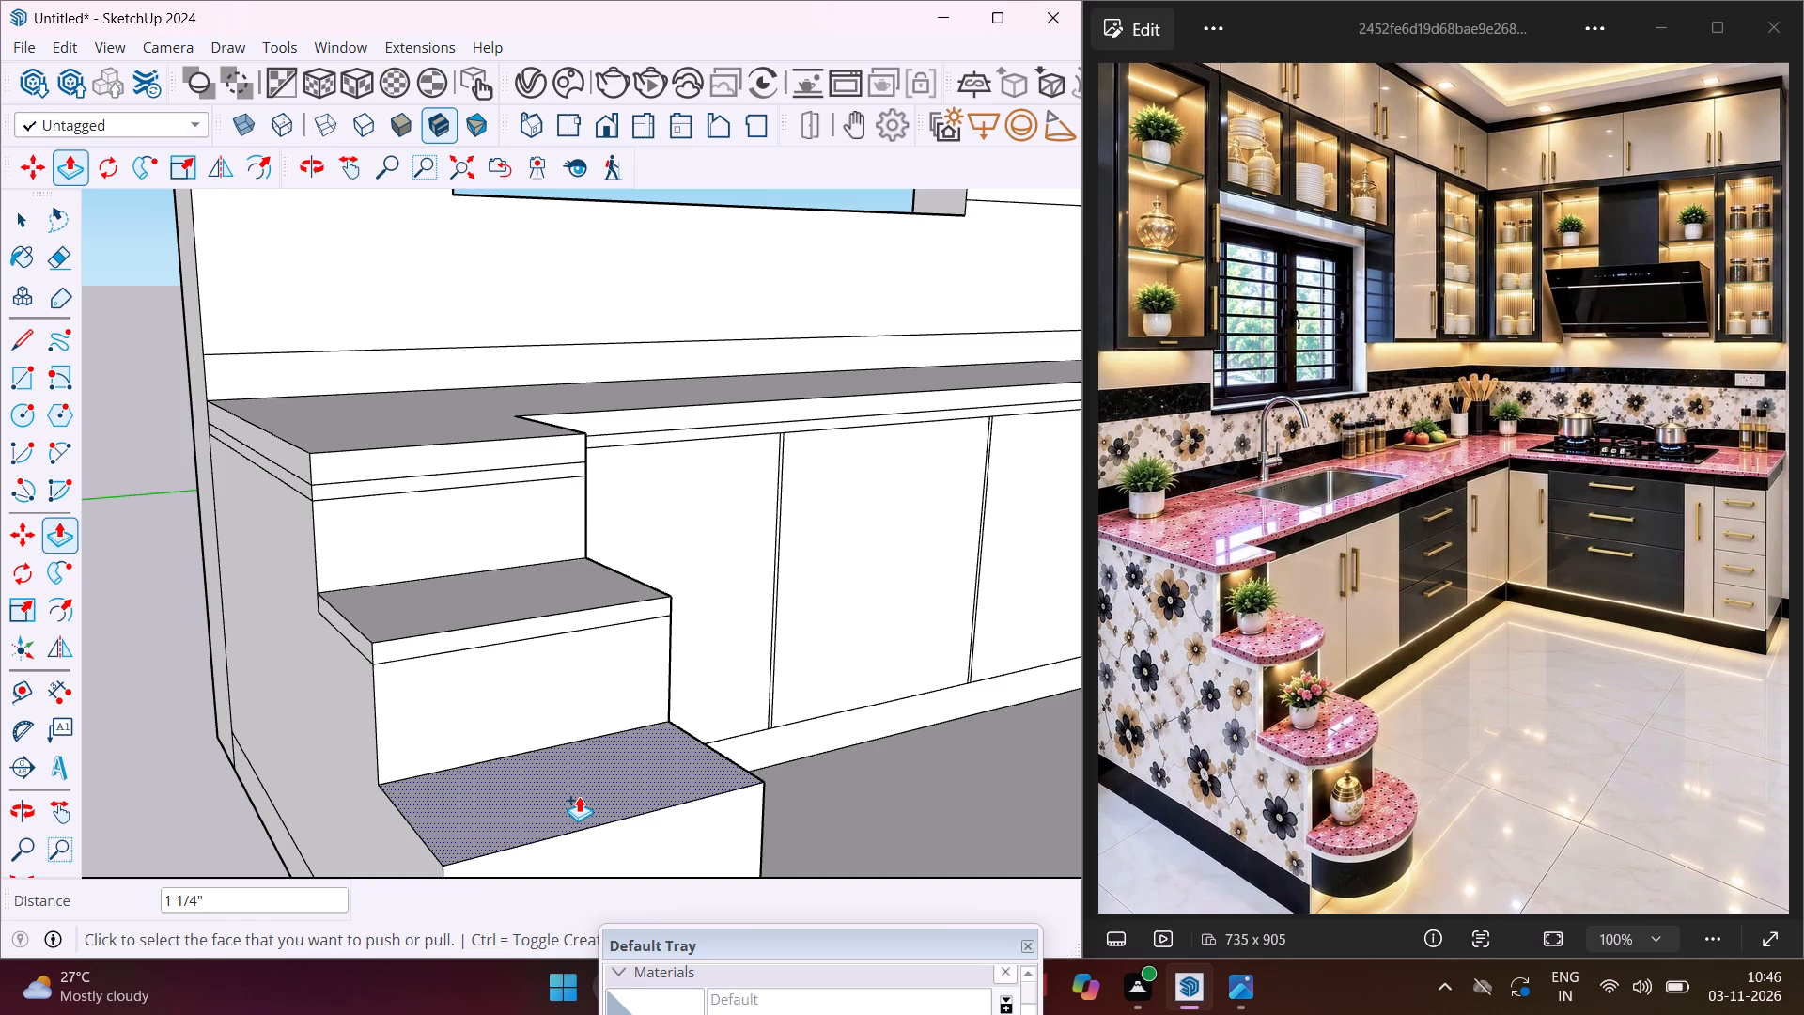
left_click(579, 796)
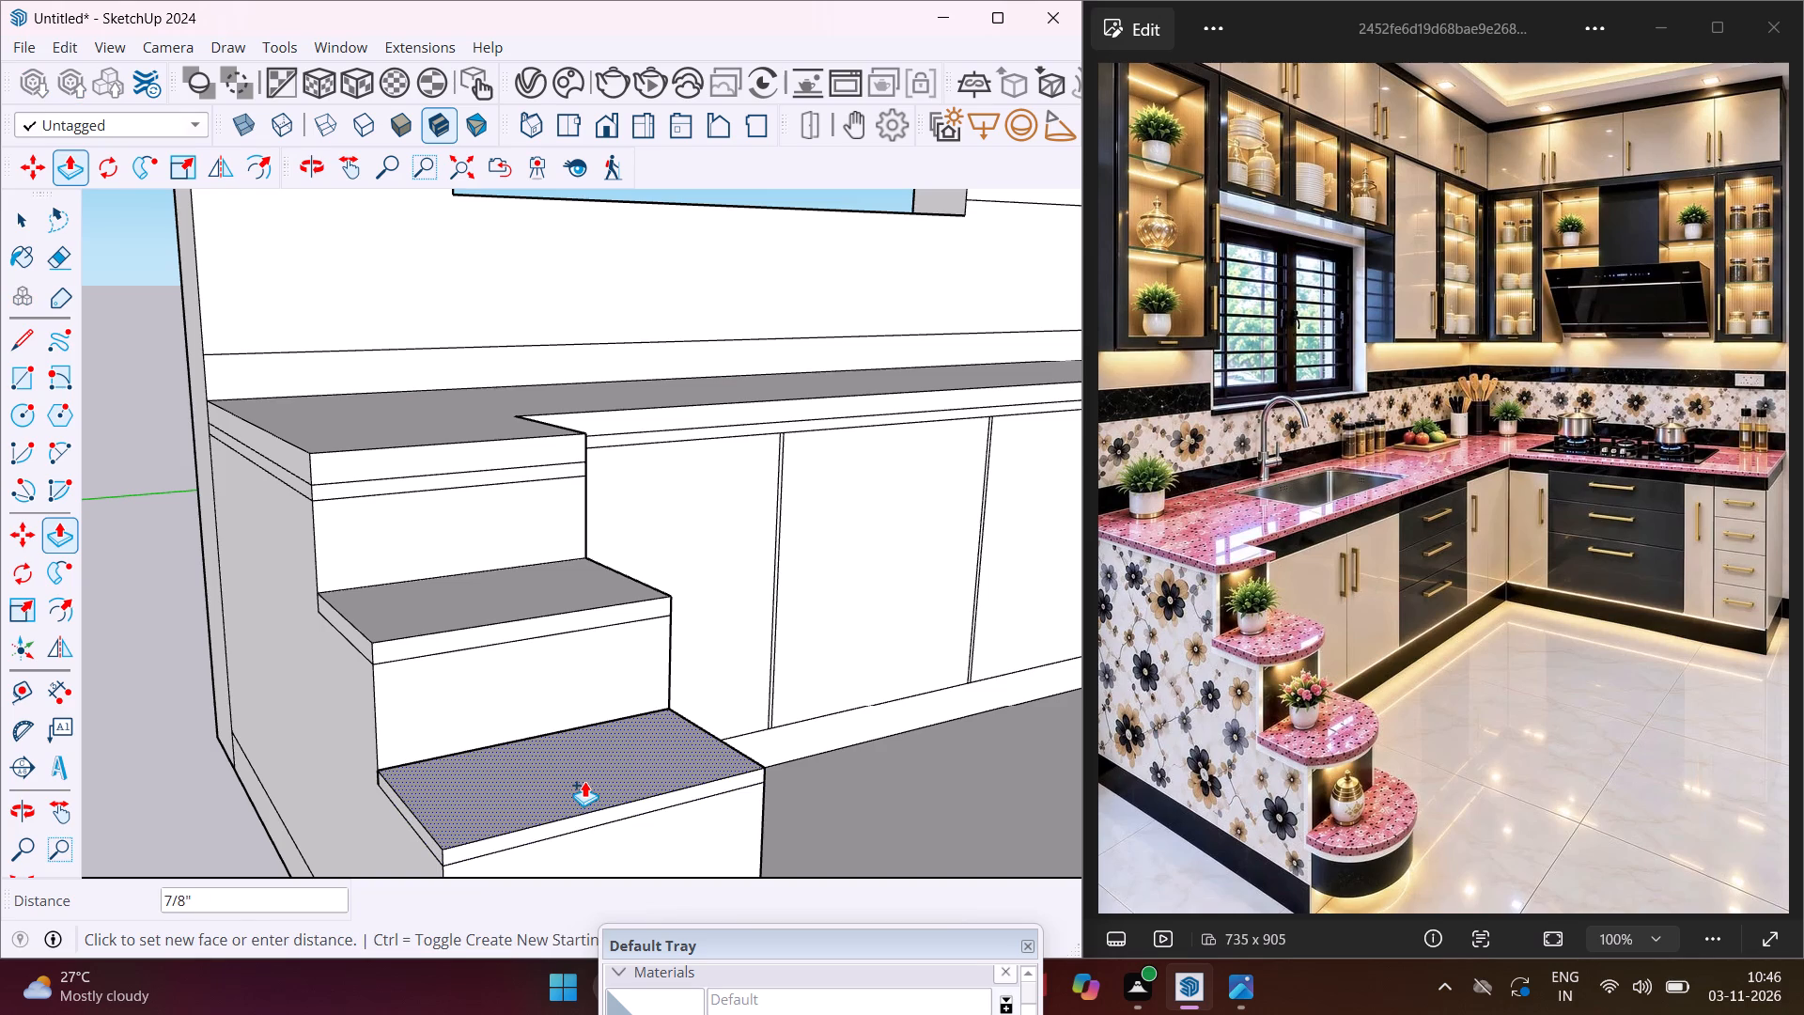
left_click(584, 780)
Repeat the same tread slab thickness on the top of the lowest cabinet step above the plinth.
scroll(551, 683, "down", 3)
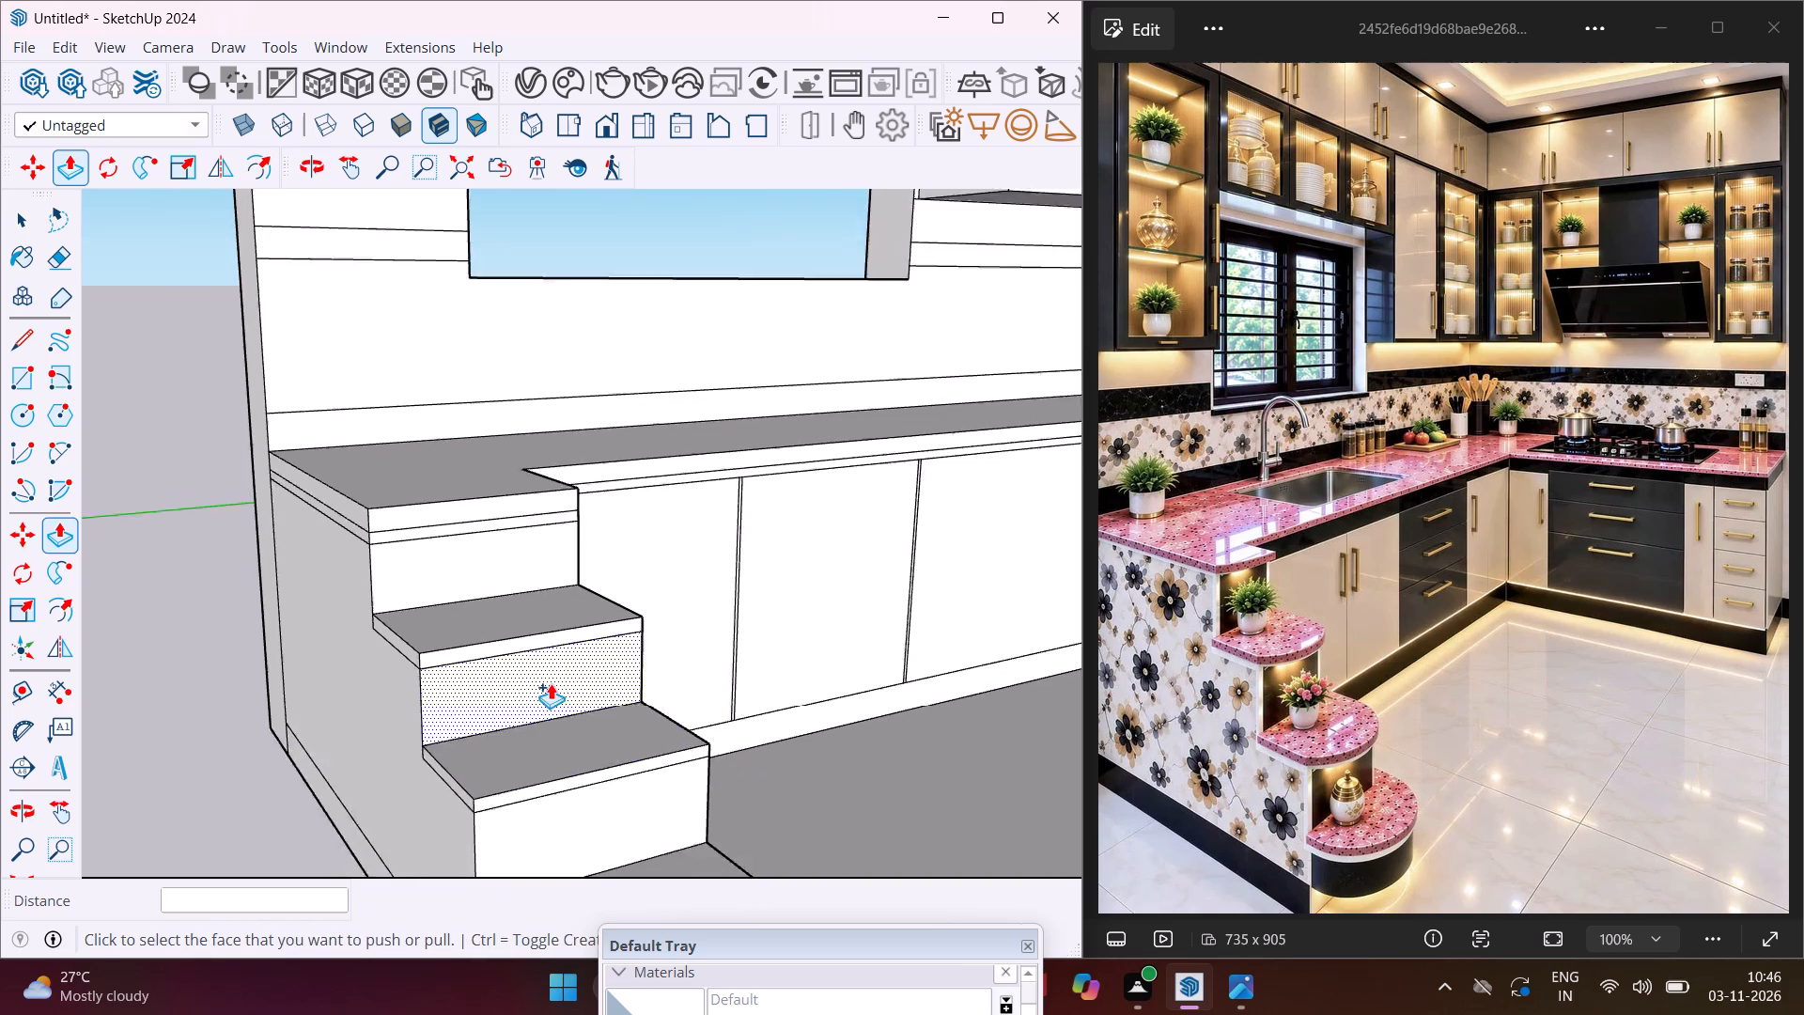
scroll(551, 683, "down", 6)
scroll(613, 783, "up", 3)
double_click(614, 794)
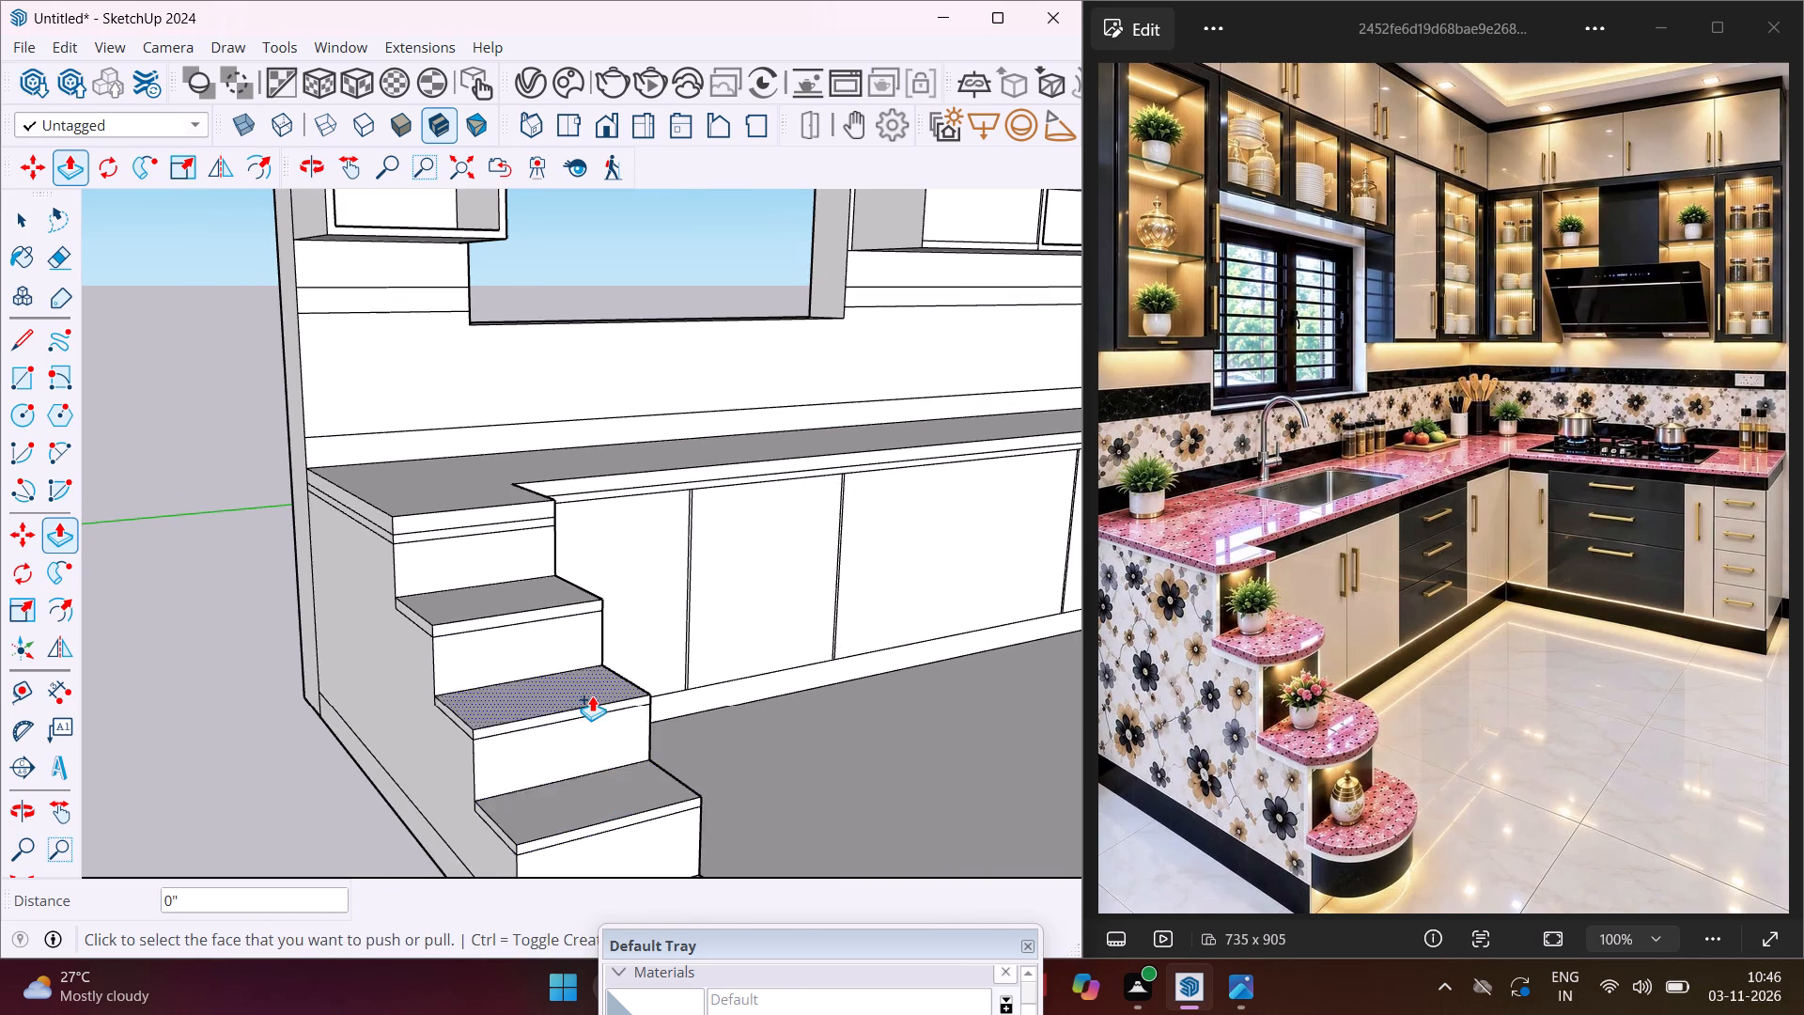
Push the front face of the projecting plinth back about 1' 13/16" beneath the lowest step.
scroll(592, 695, "down", 8)
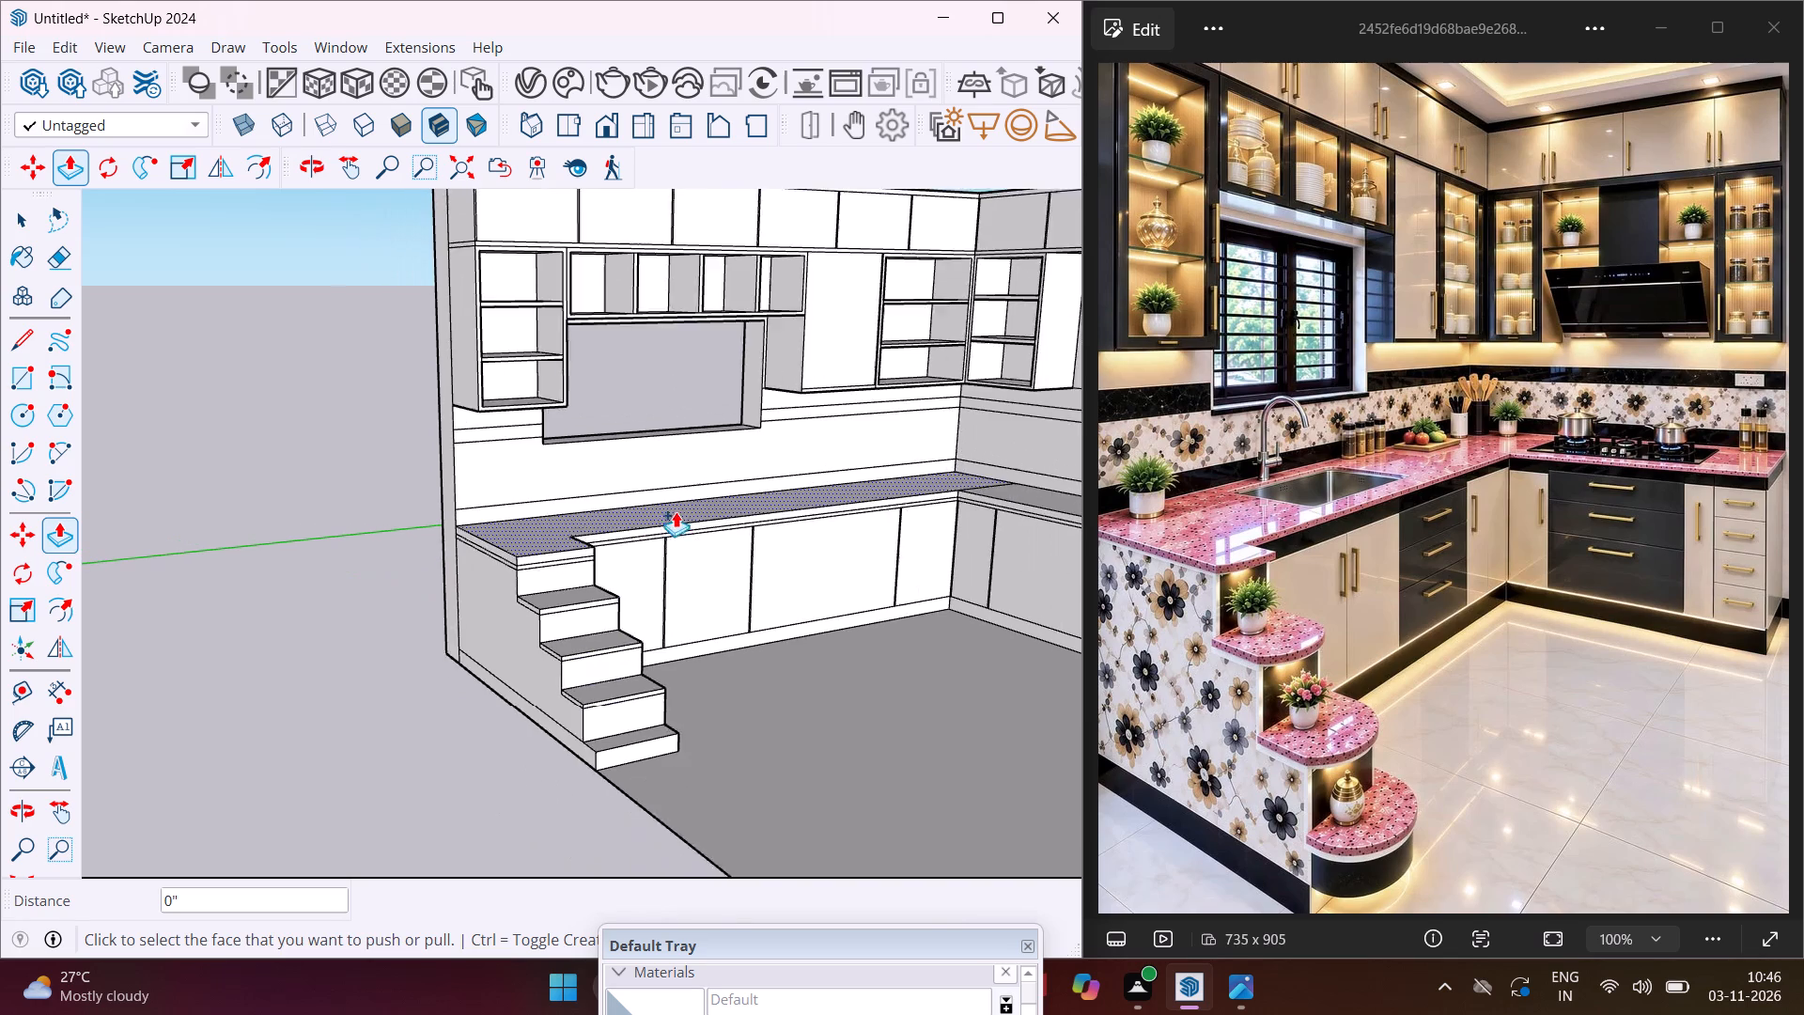
scroll(639, 726, "up", 10)
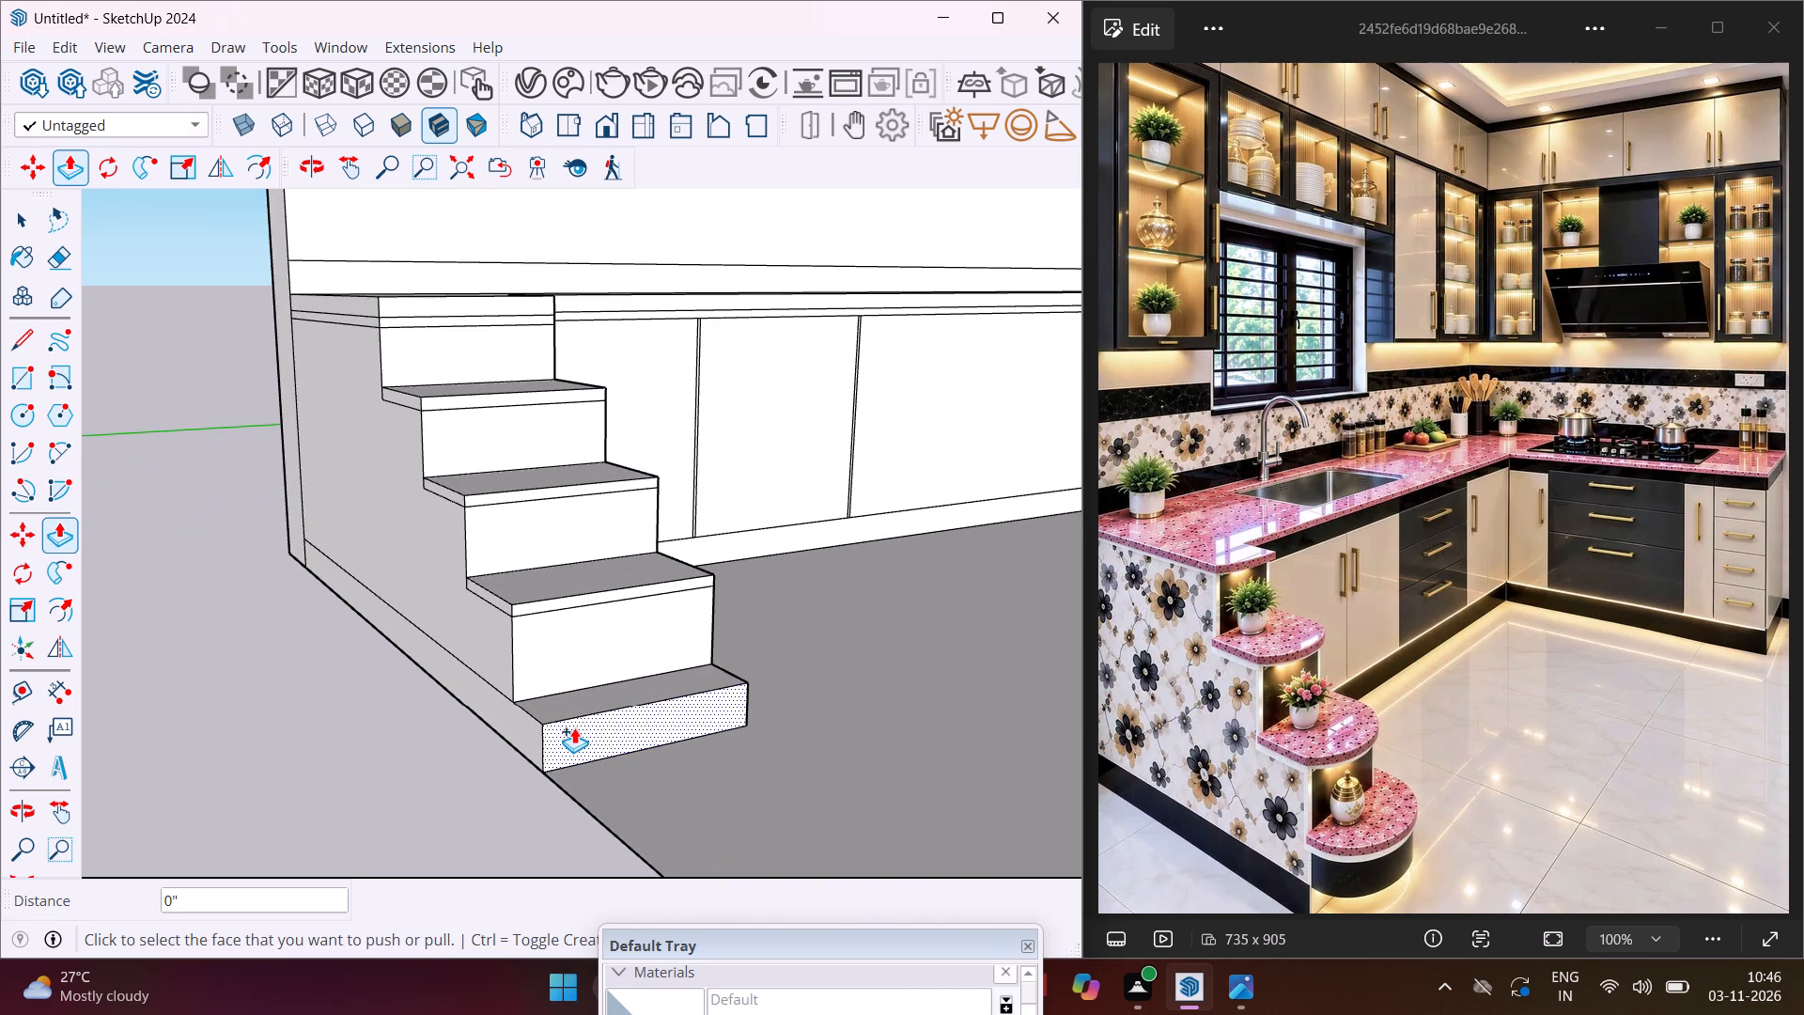
left_click(574, 727)
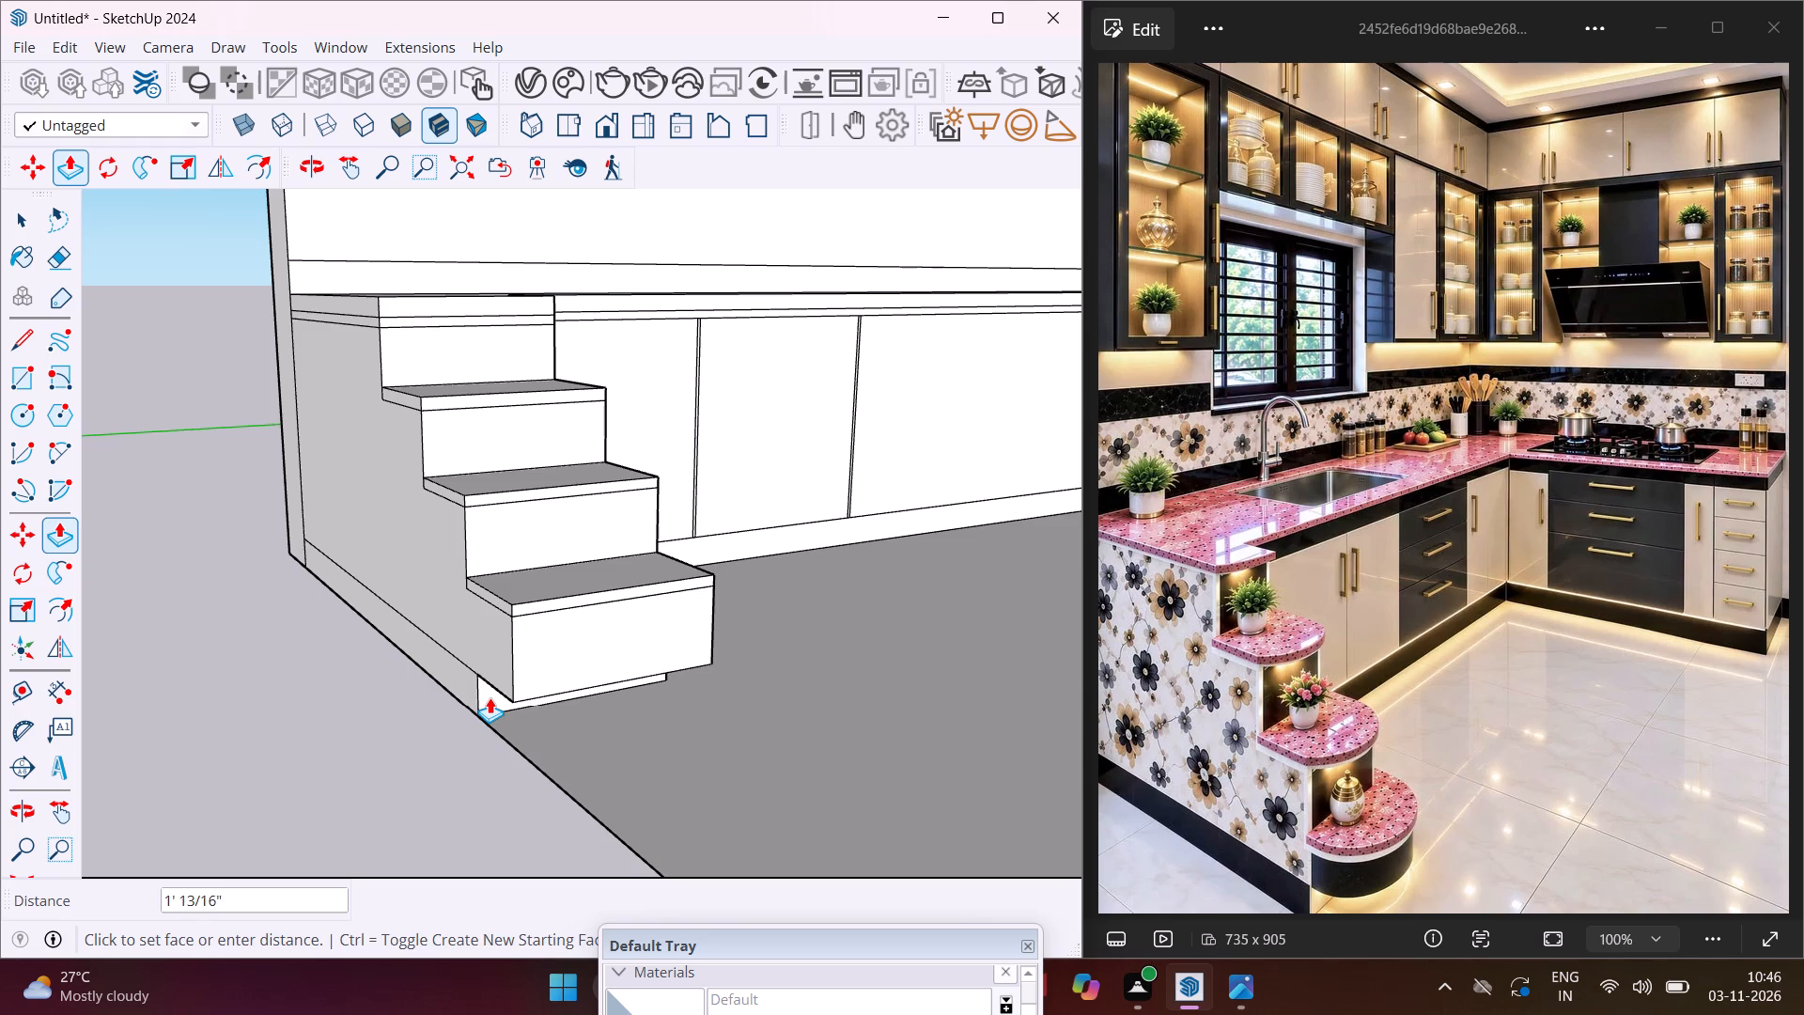
left_click(490, 697)
middle_click_drag(583, 554, 459, 702)
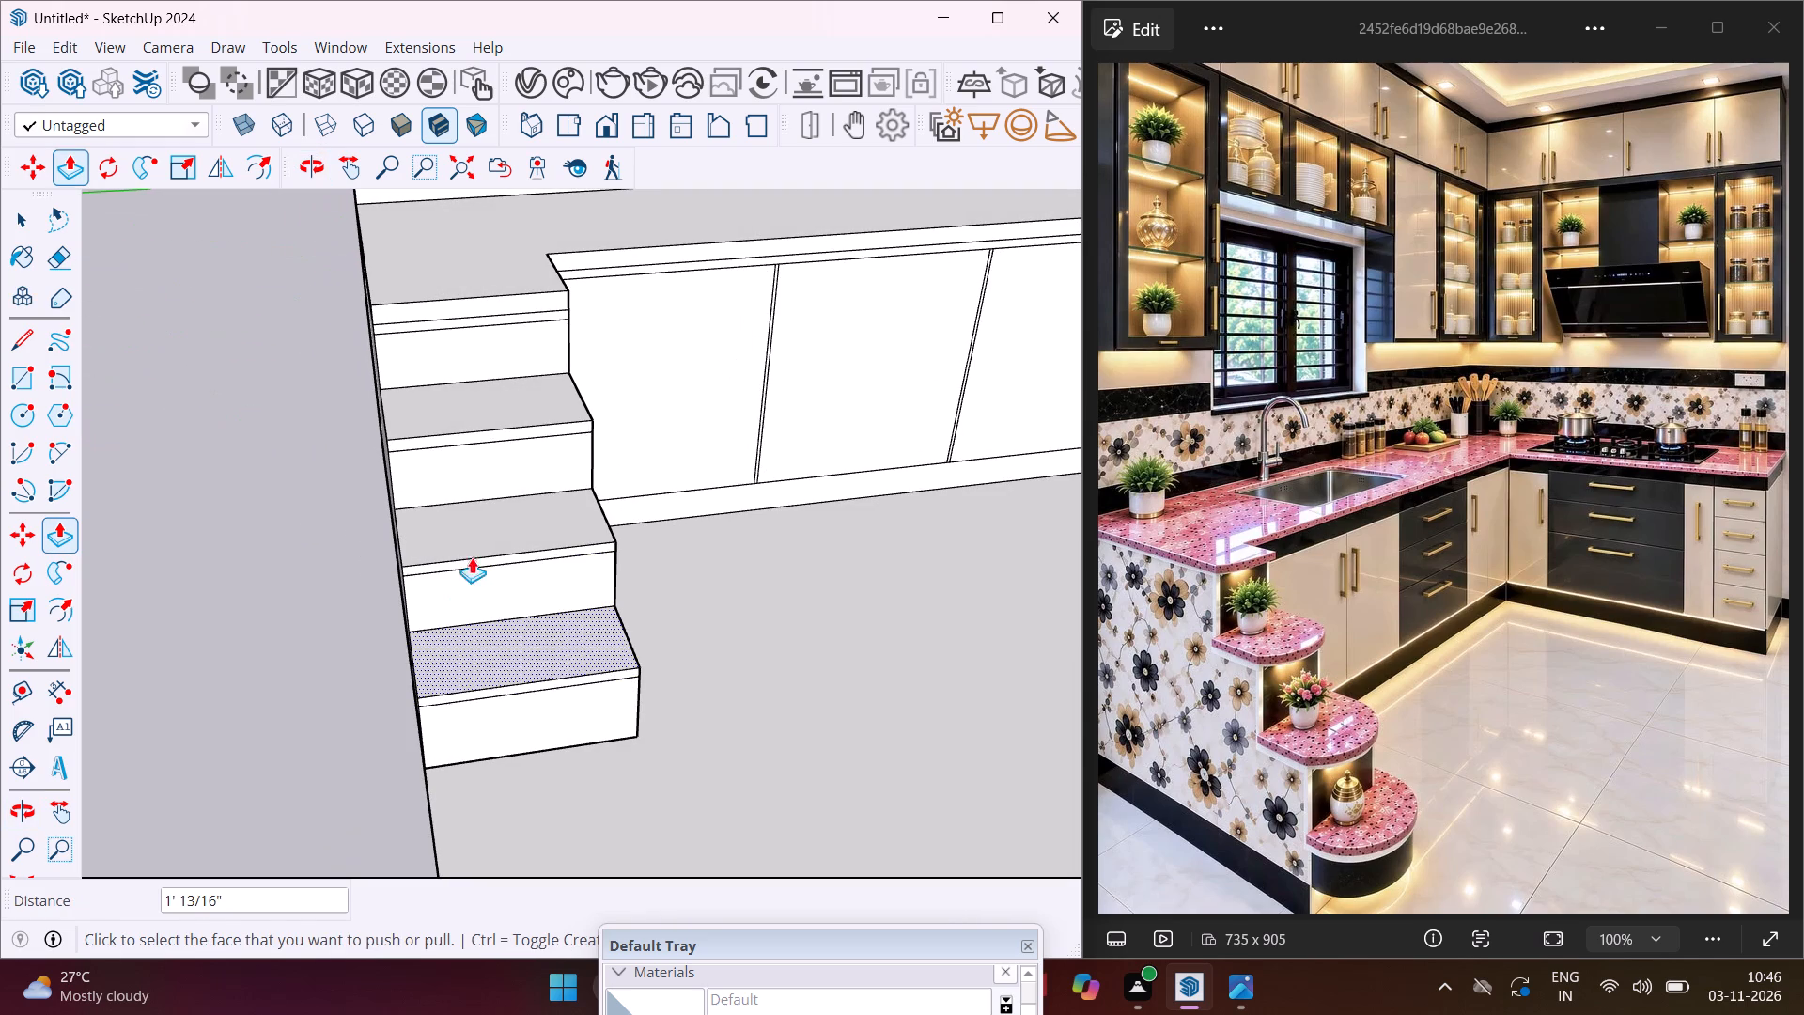
scroll(474, 309, "up", 5)
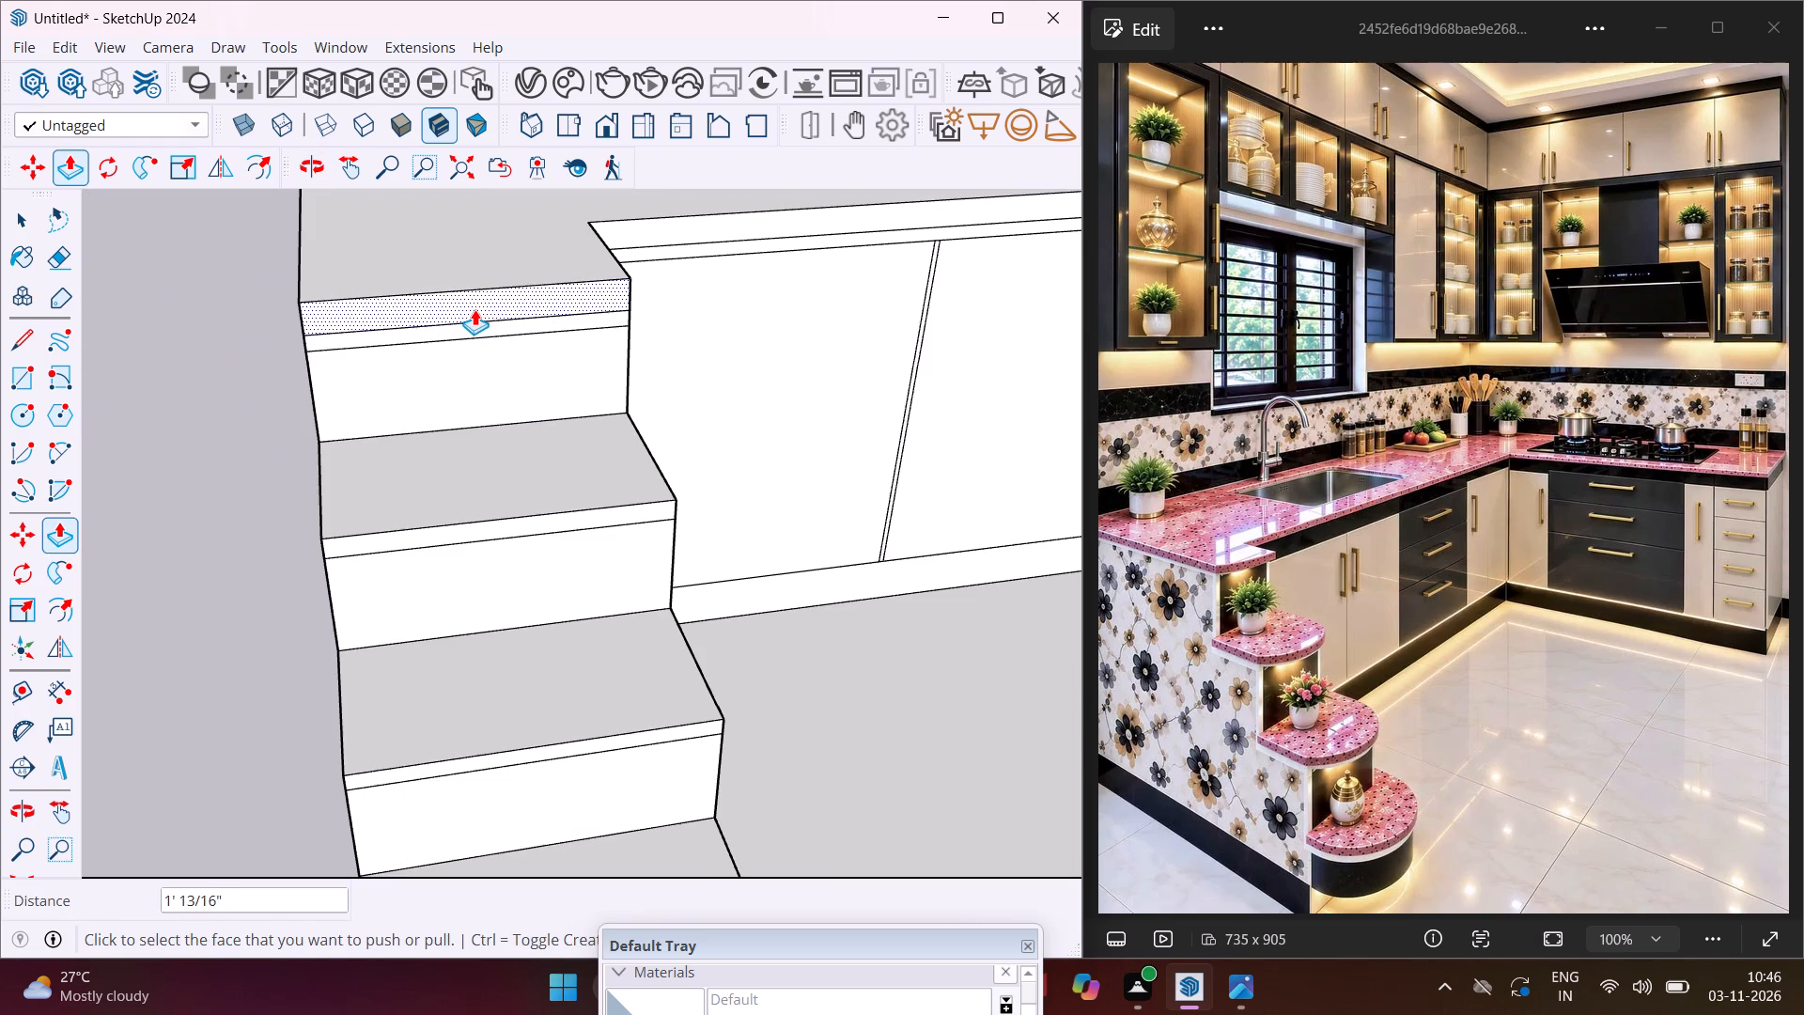
Erase the extra horizontal edge just below the counter slab on the end face above the highest step.
key("Escape")
key("space")
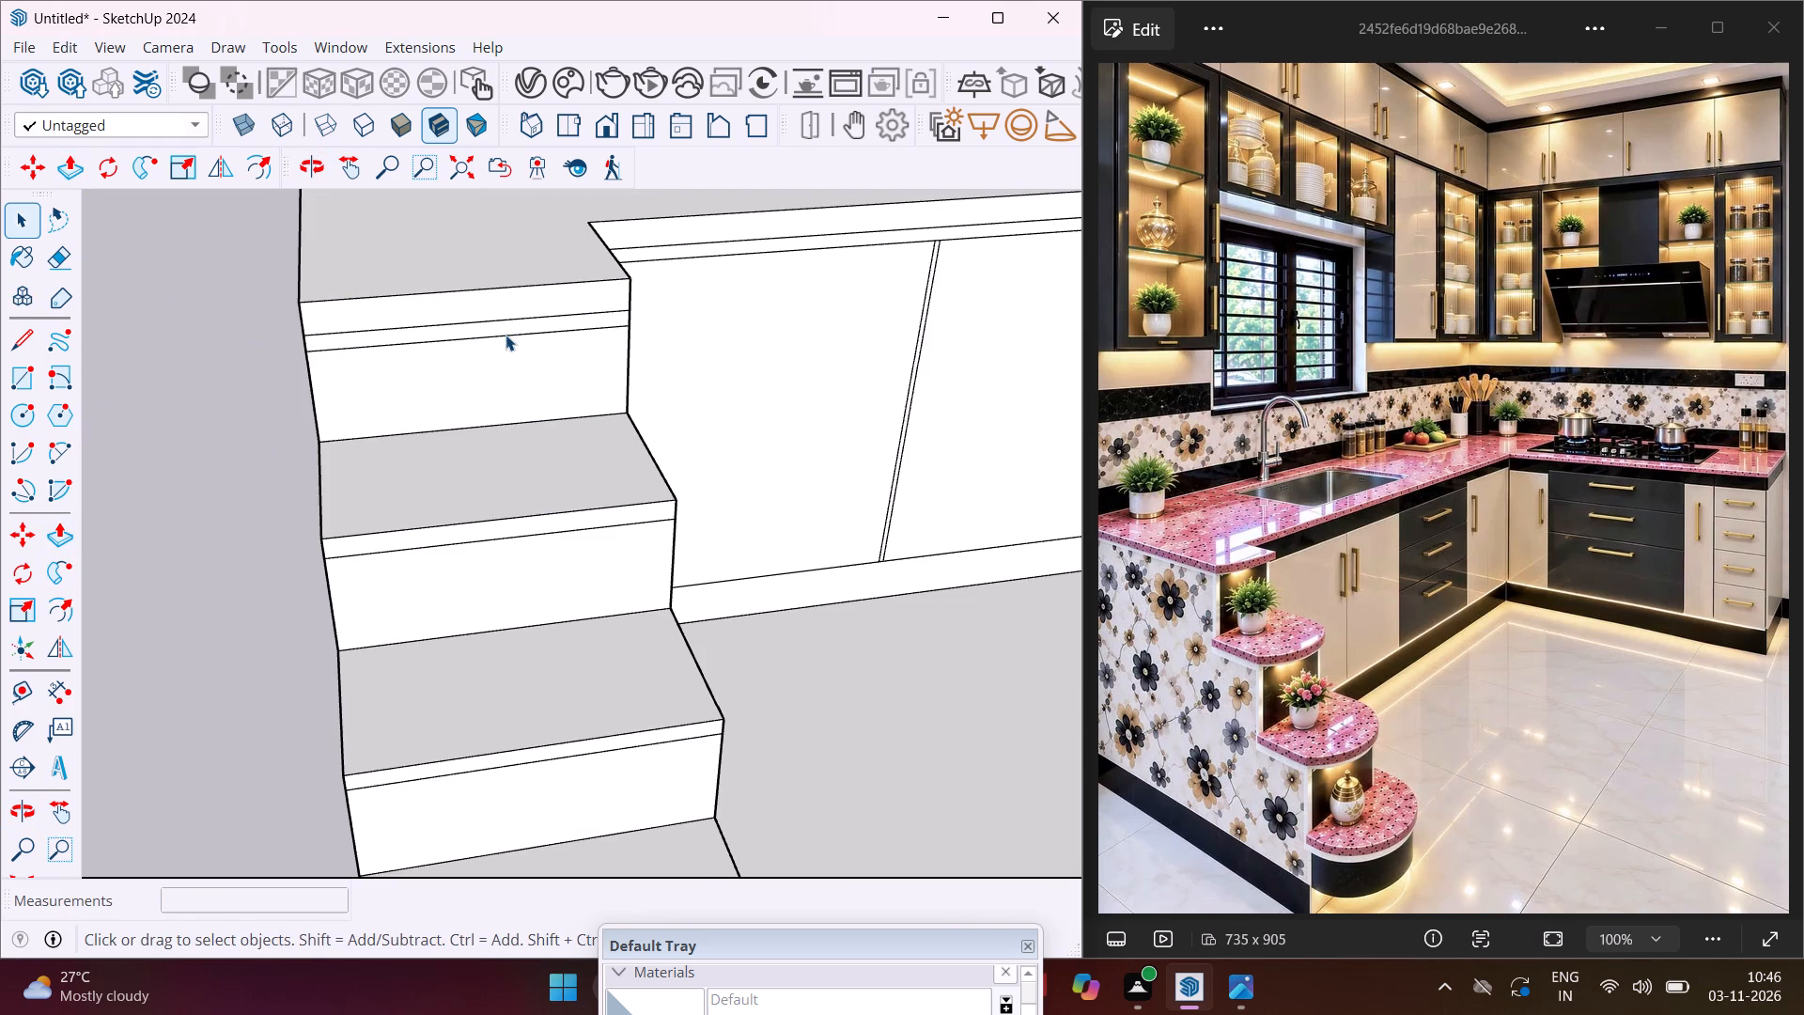
key("e")
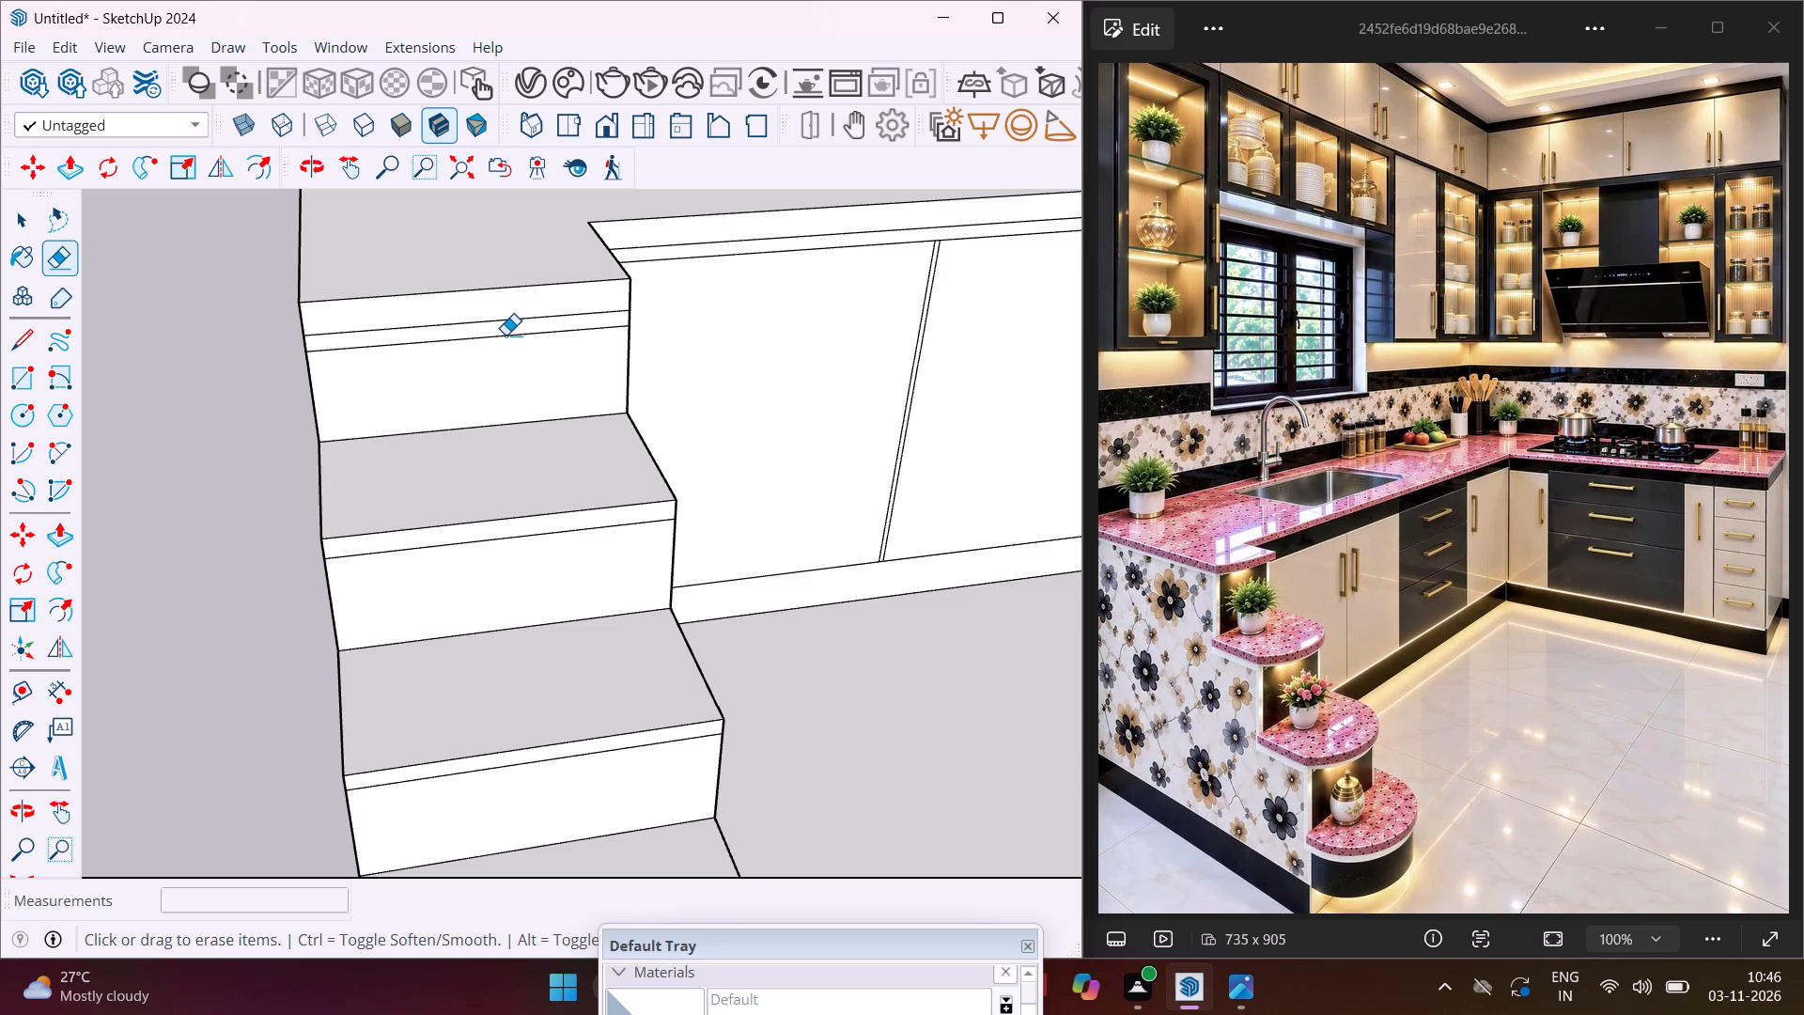
left_click(510, 335)
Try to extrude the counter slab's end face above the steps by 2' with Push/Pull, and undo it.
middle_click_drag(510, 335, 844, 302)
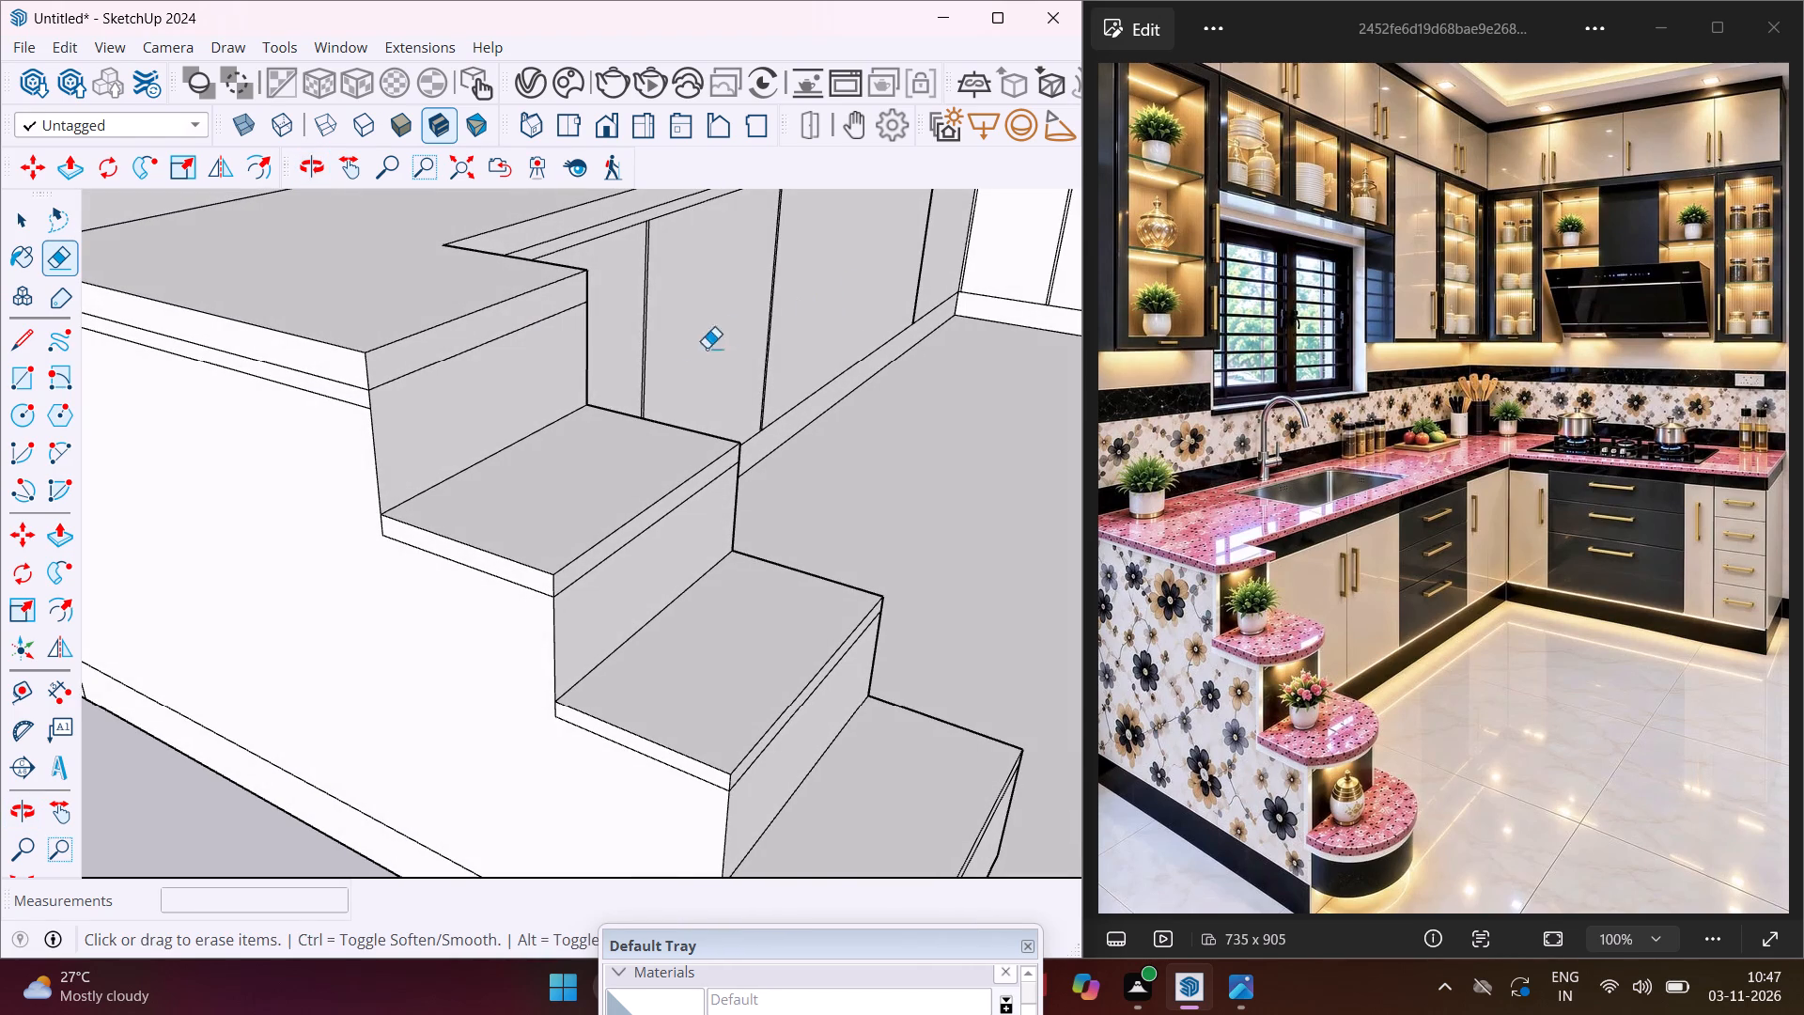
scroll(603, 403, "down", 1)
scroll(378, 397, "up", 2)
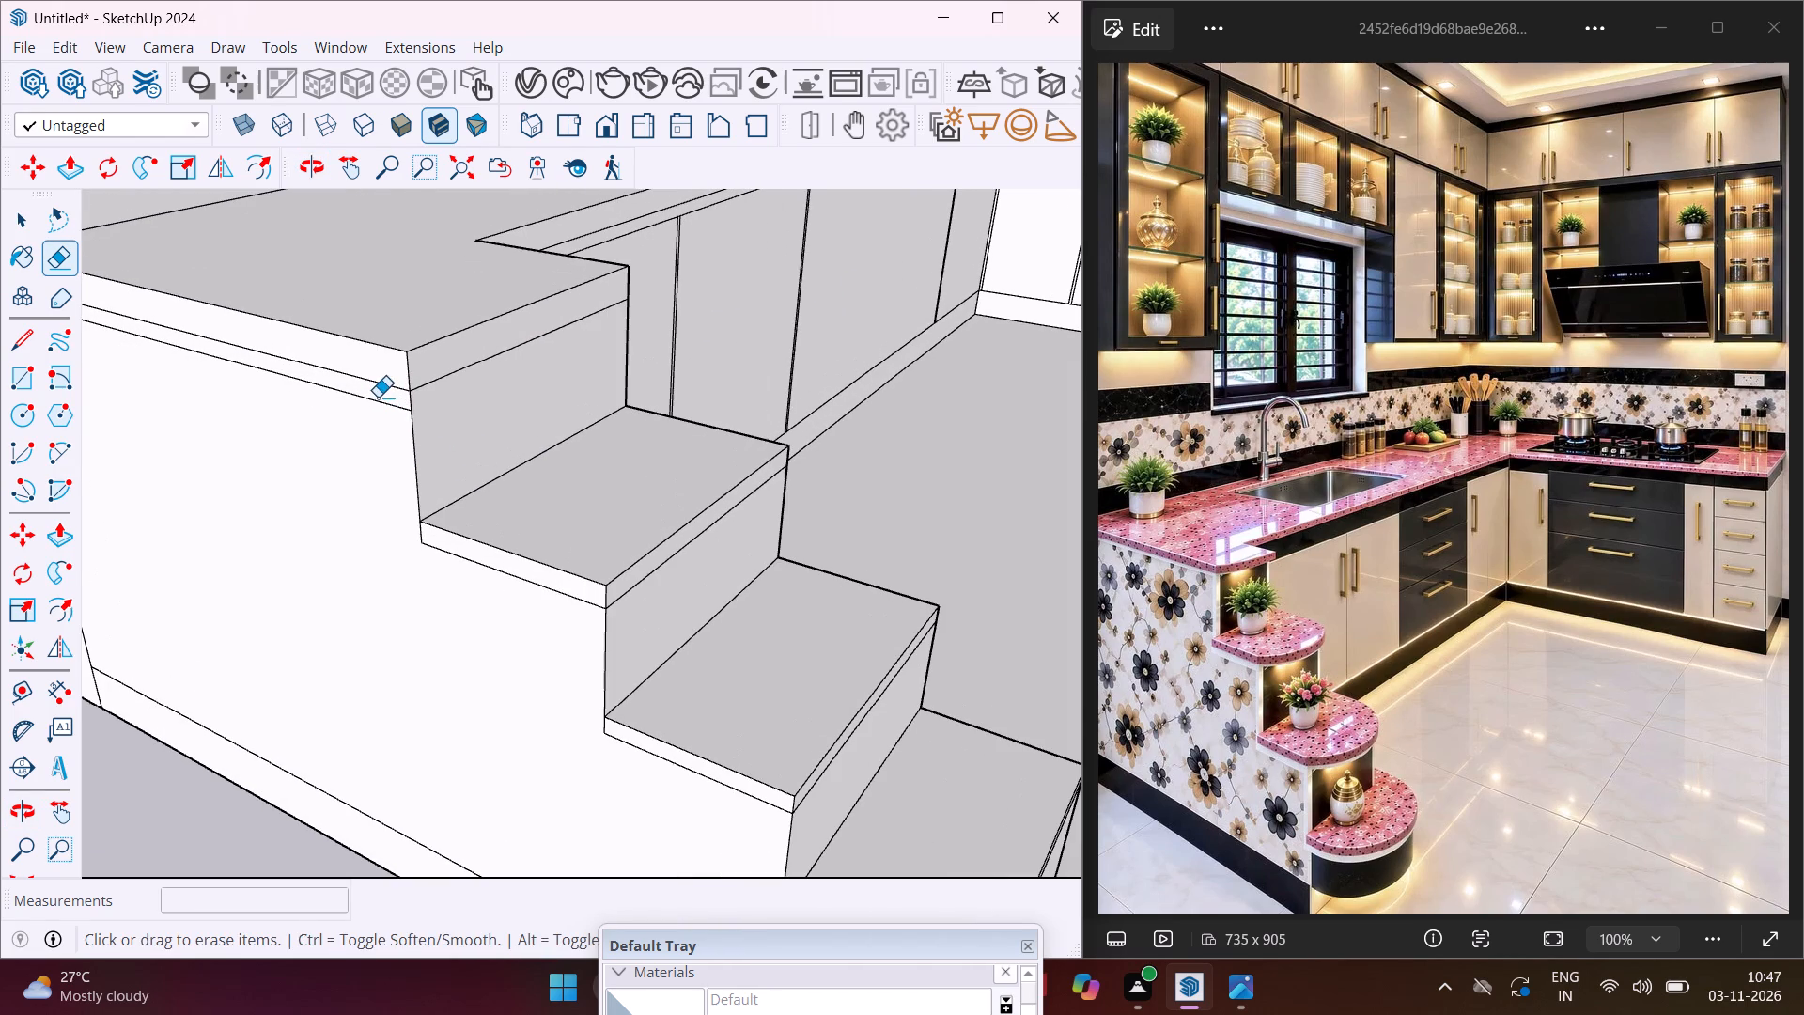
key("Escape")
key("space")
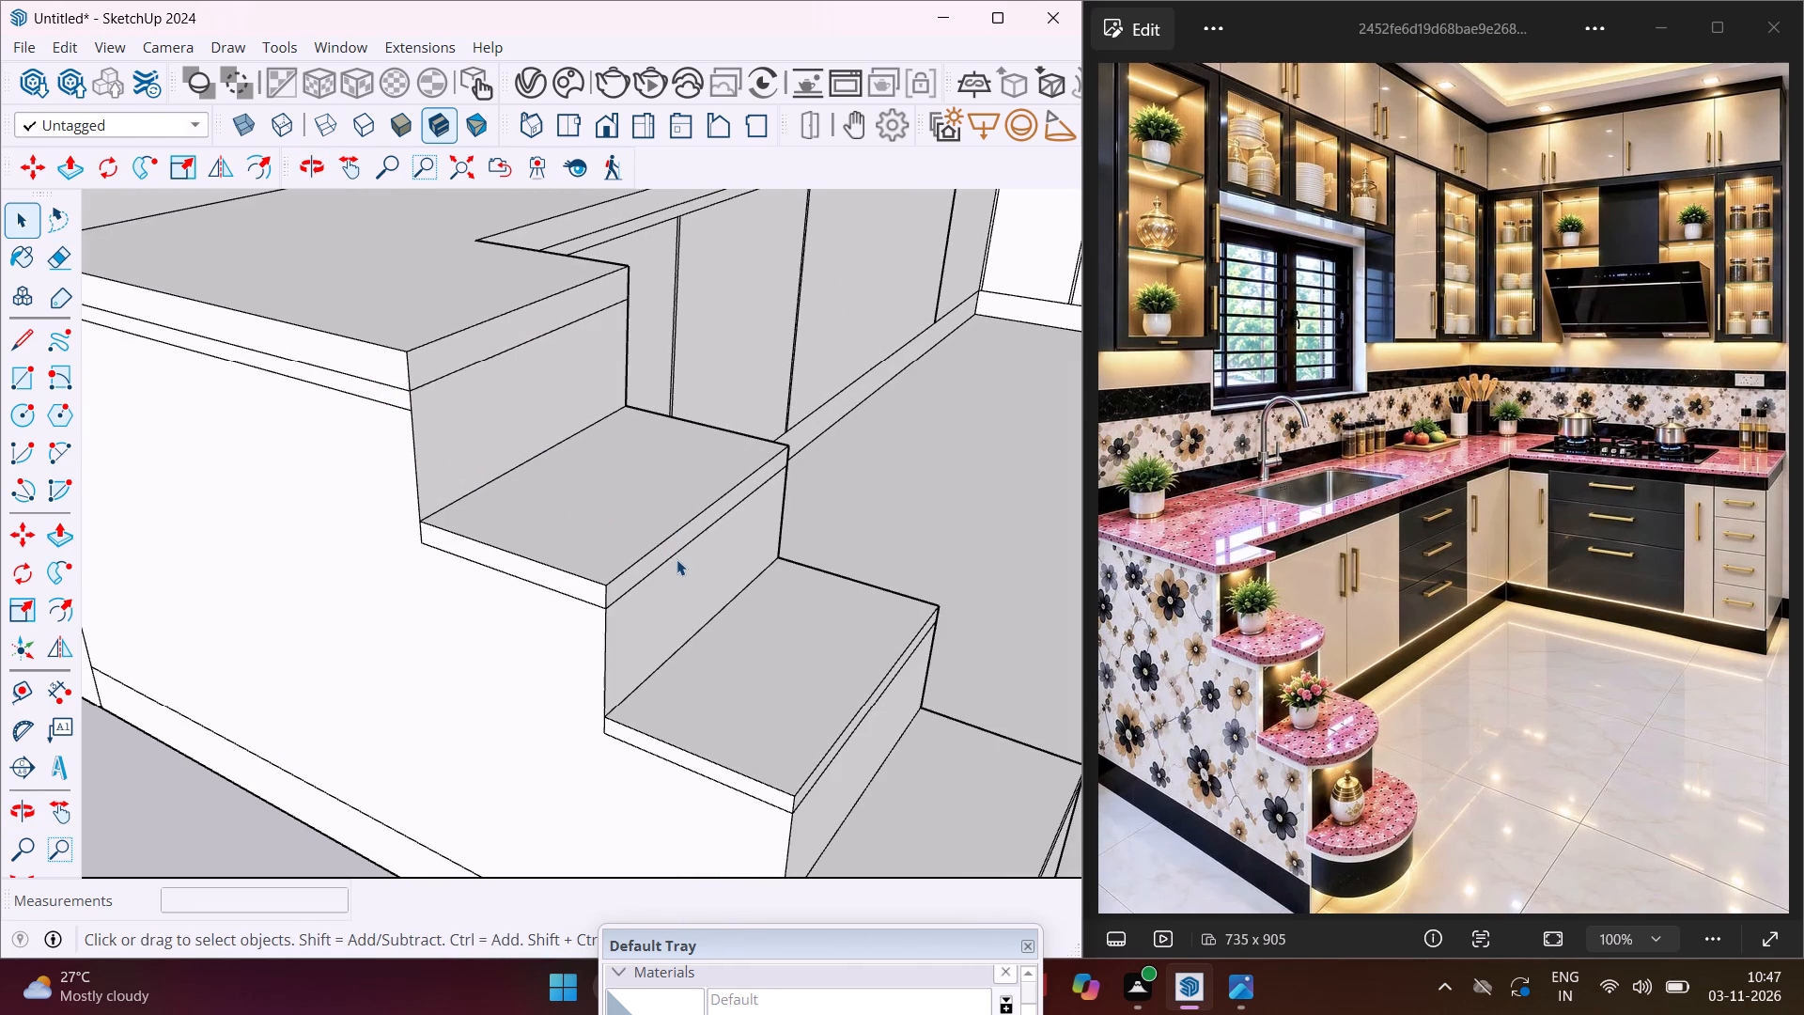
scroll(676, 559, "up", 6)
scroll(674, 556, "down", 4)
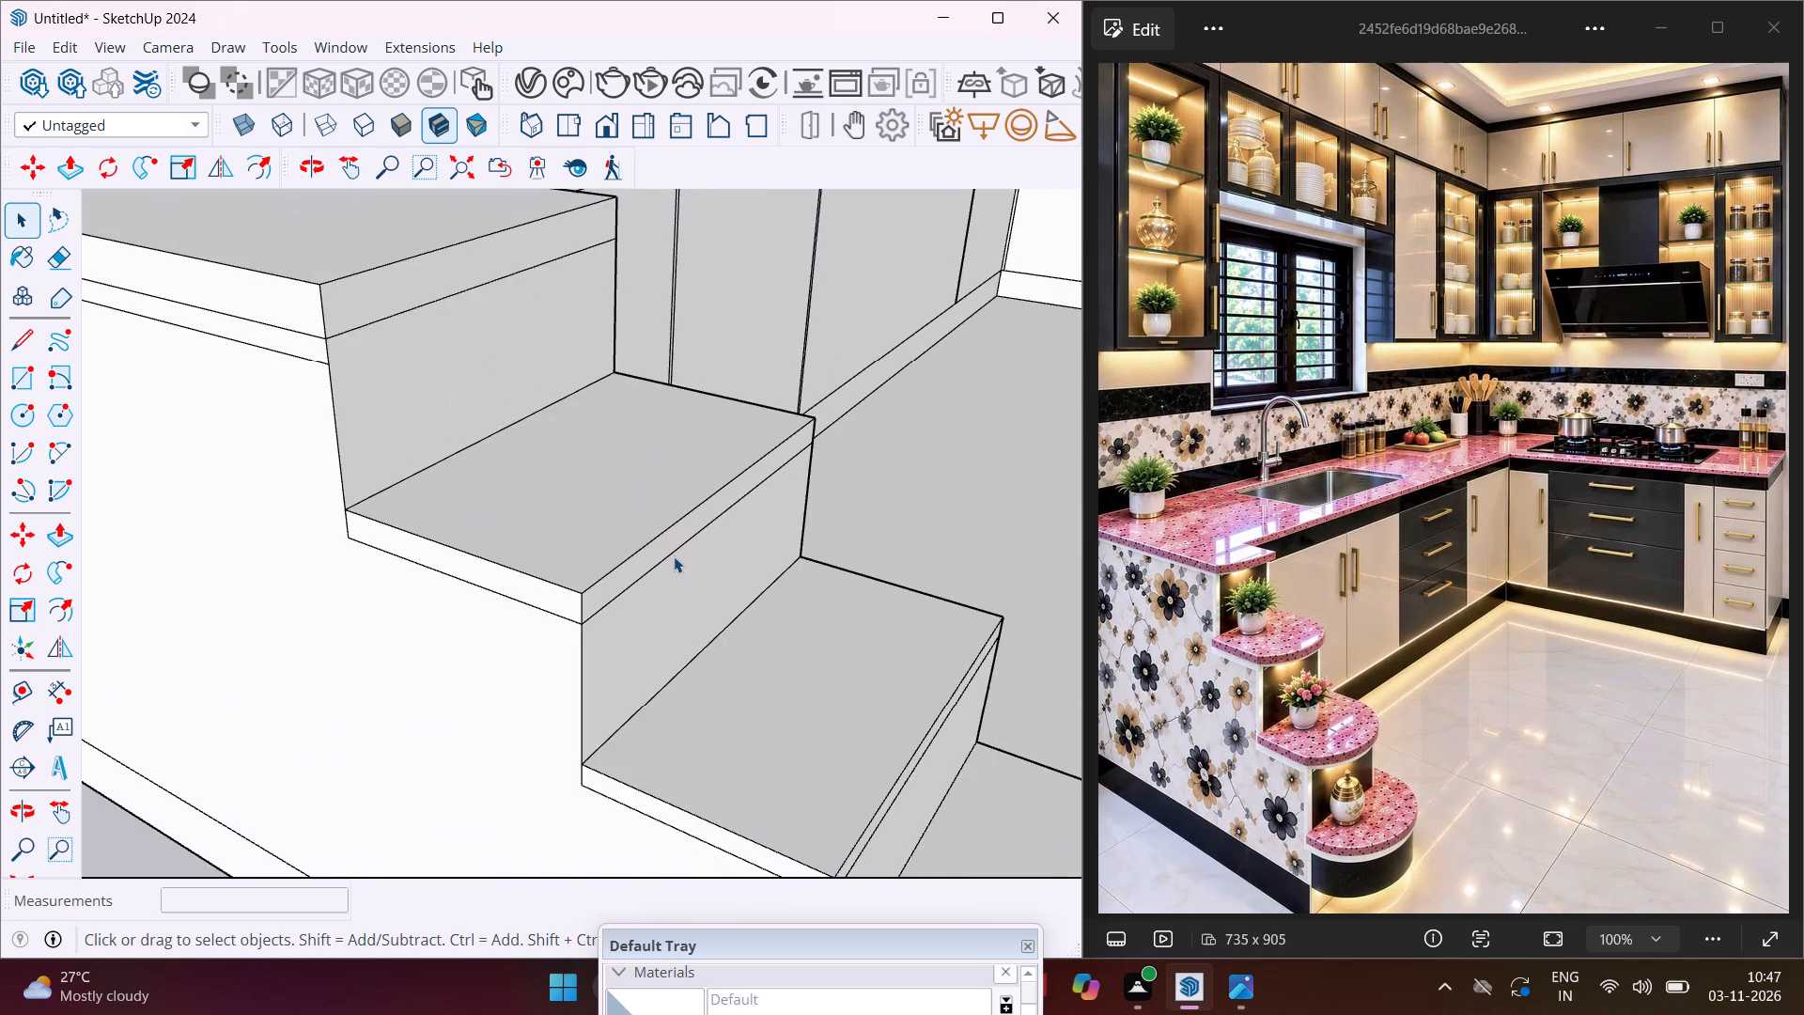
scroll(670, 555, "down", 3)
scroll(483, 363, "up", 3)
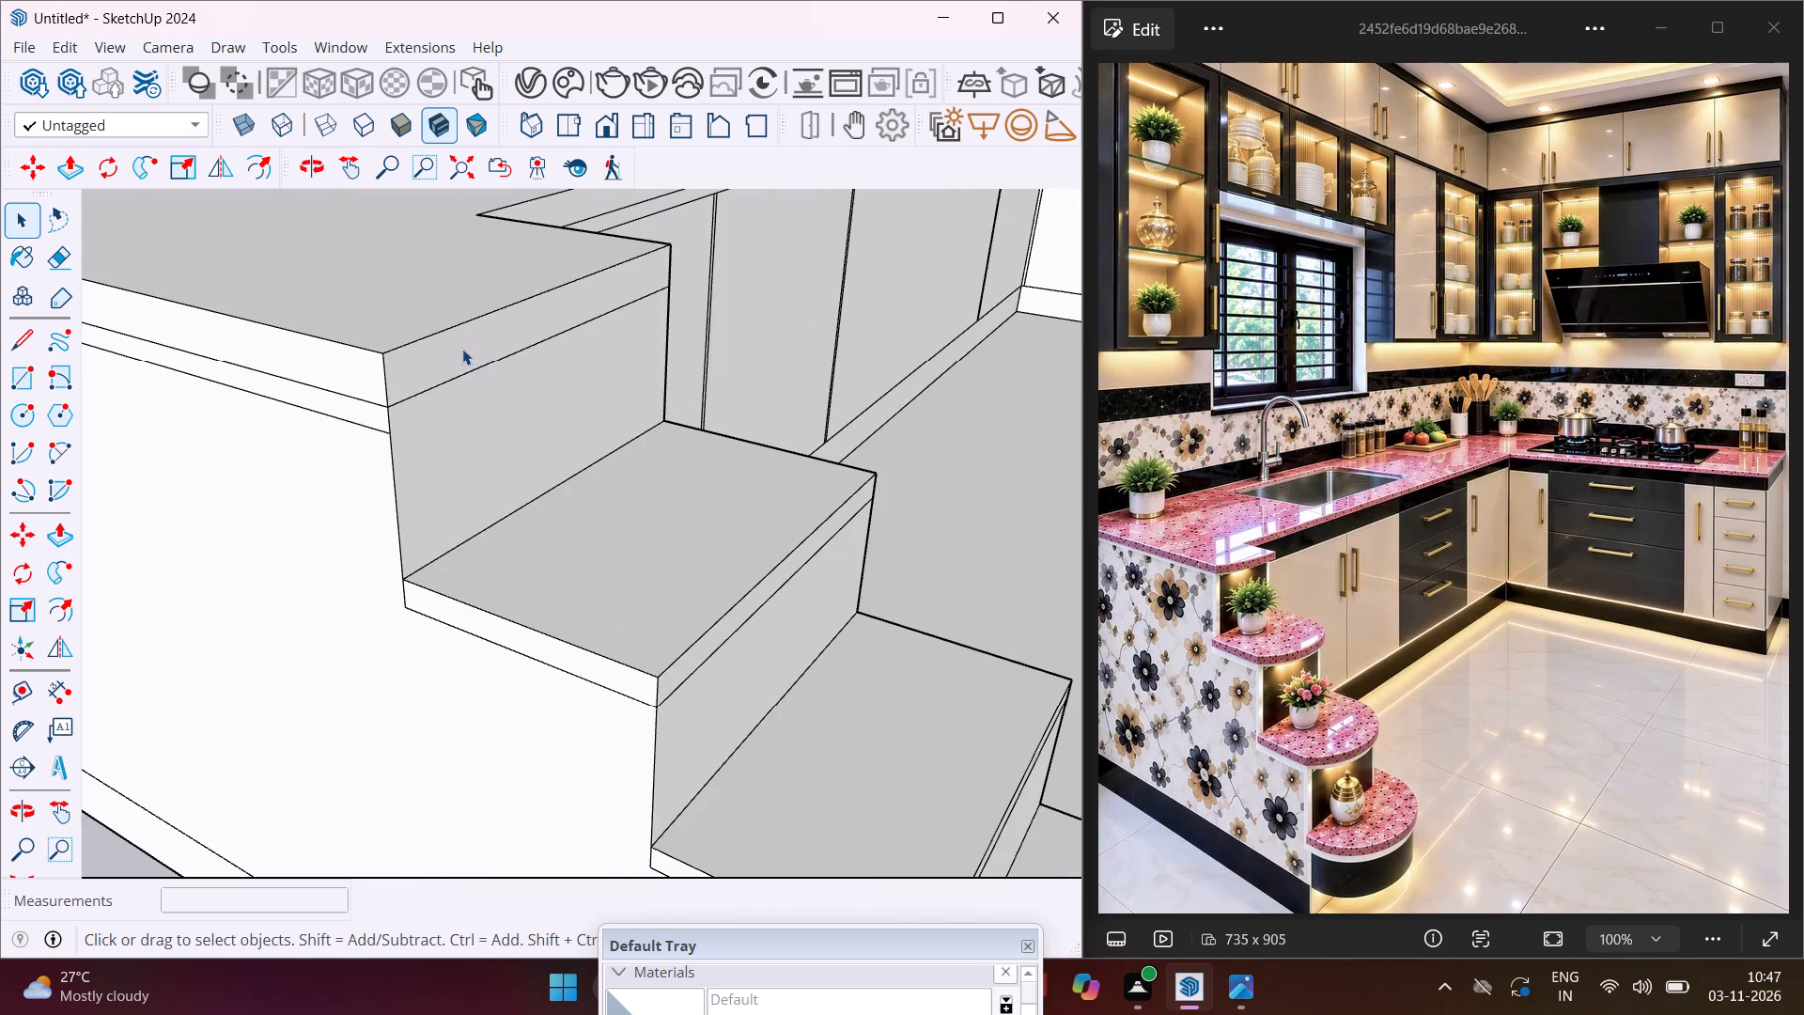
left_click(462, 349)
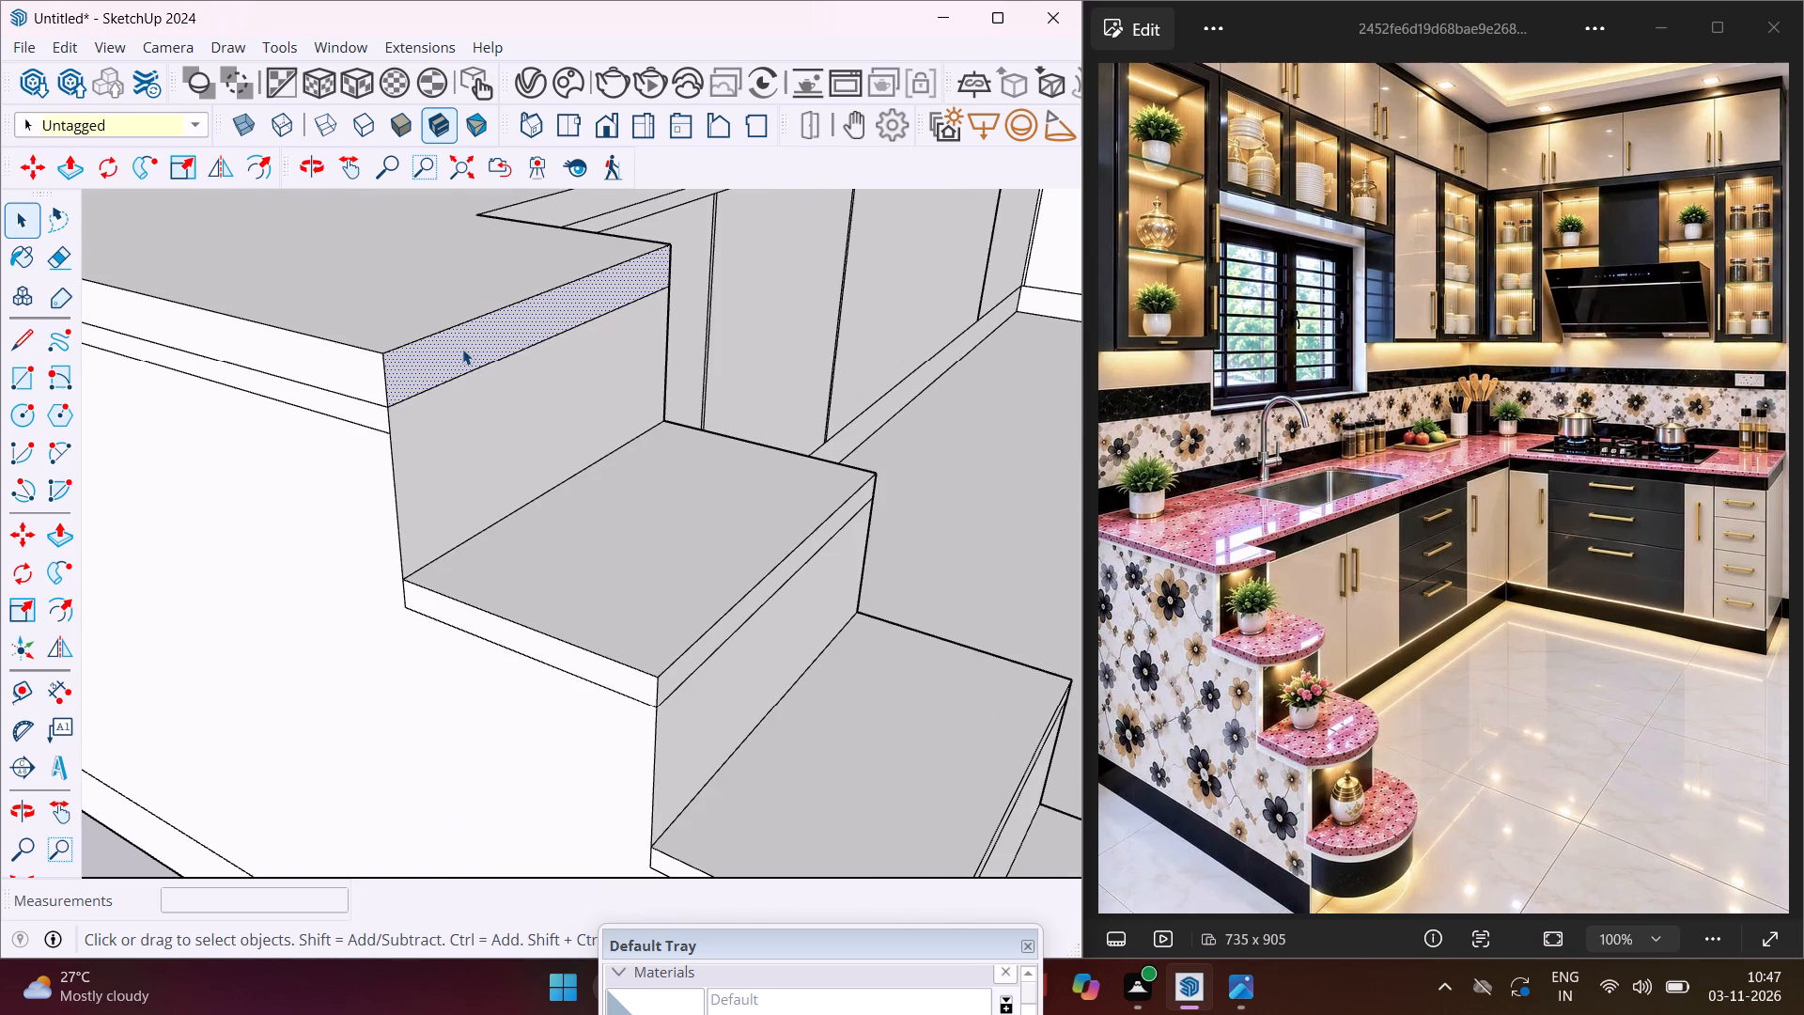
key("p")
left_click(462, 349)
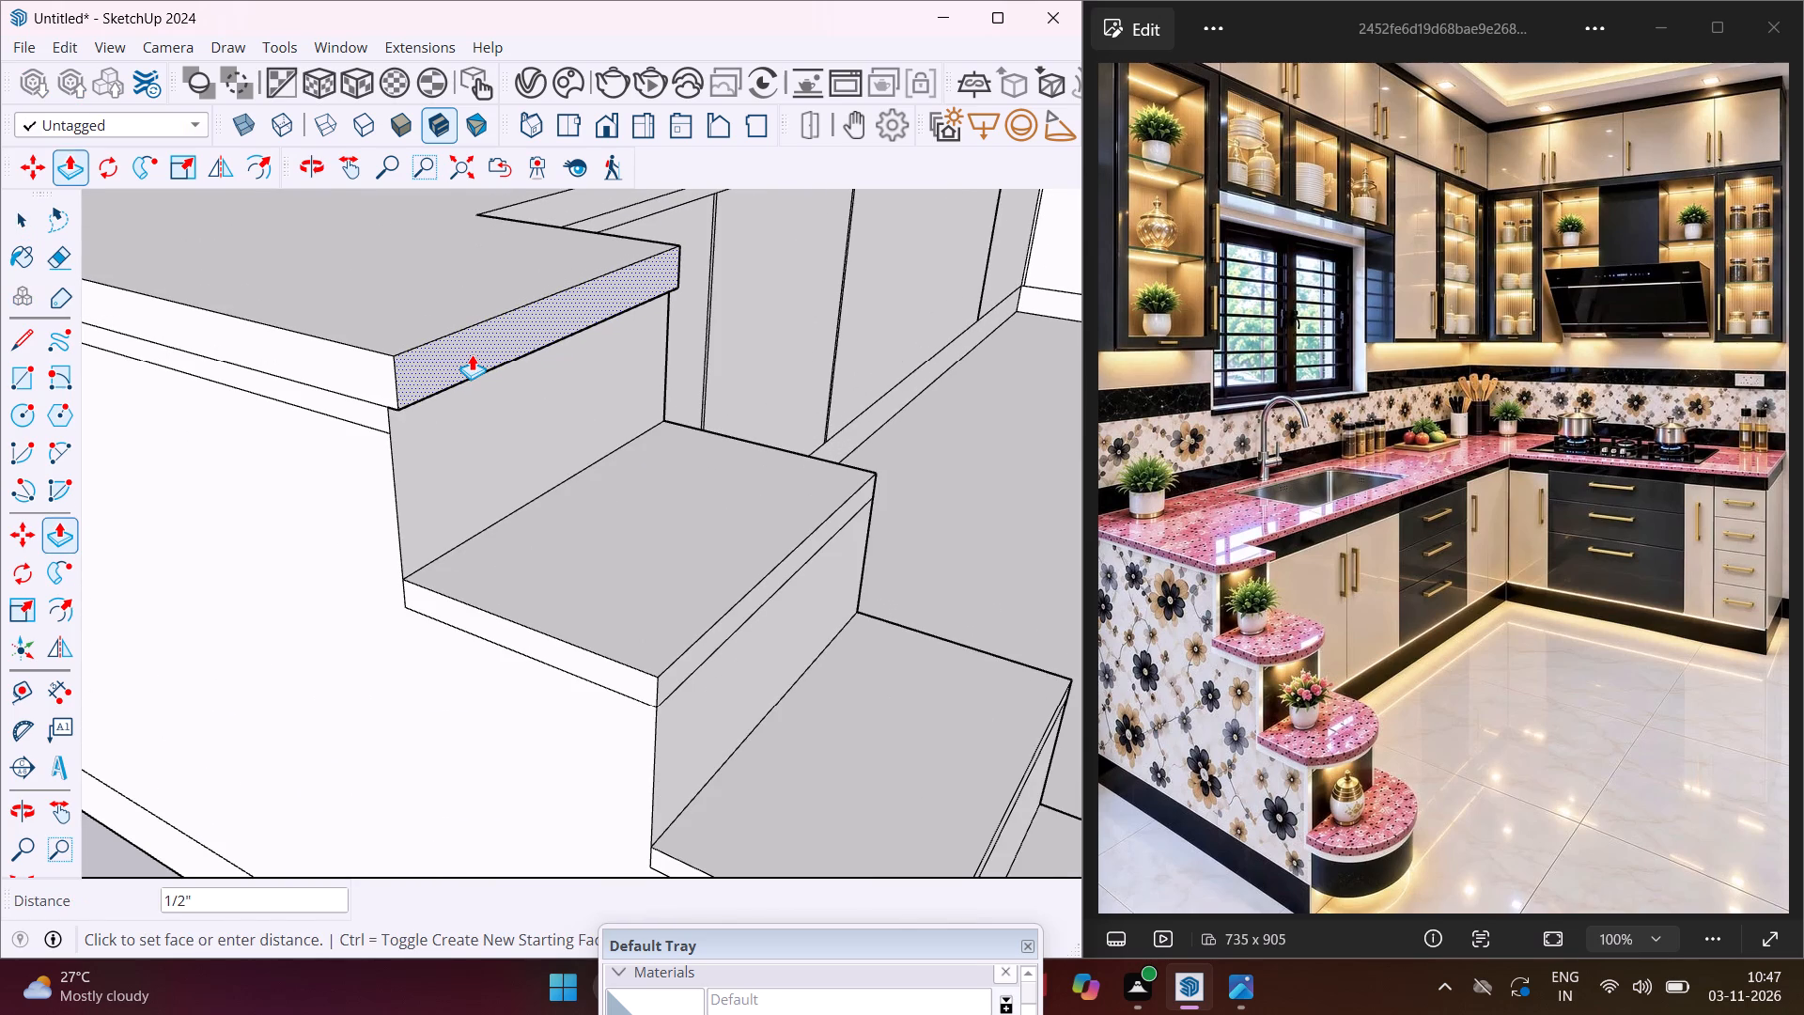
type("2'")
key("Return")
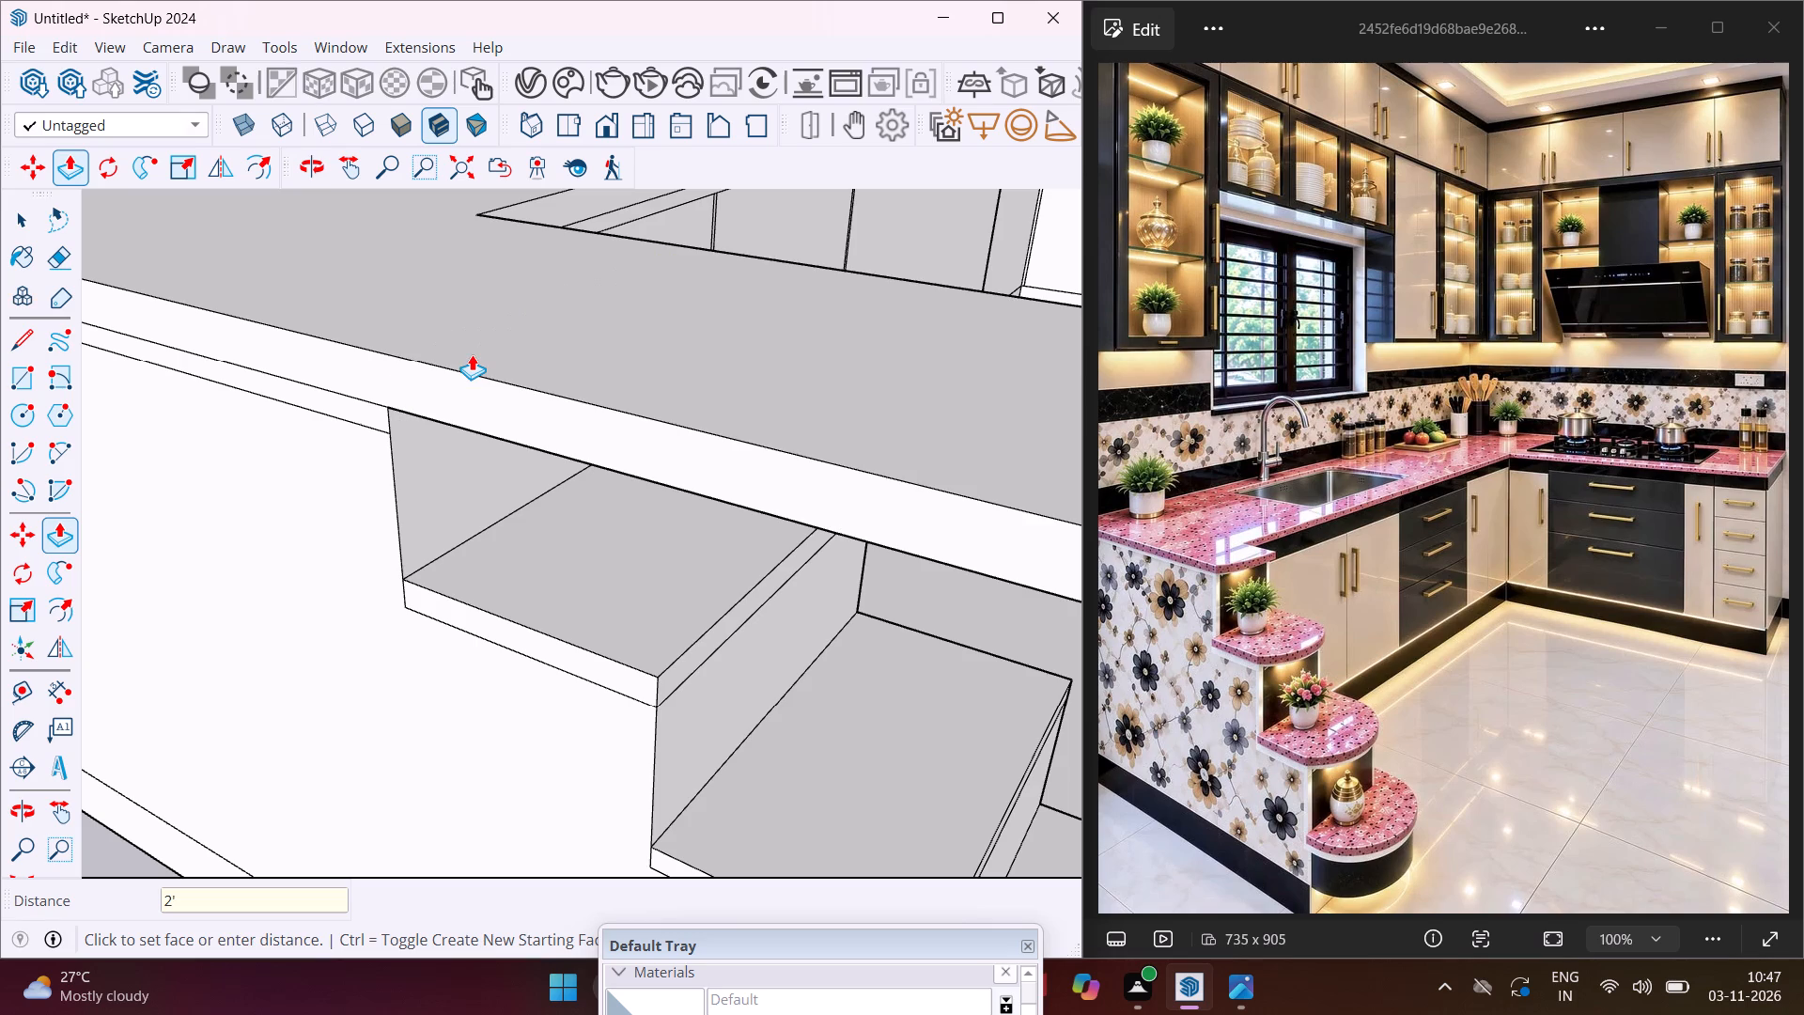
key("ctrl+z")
Extrude the counter slab's end face 2" with Push/Pull so it overhangs the riser above the highest step.
scroll(404, 373, "up", 2)
left_click(404, 372)
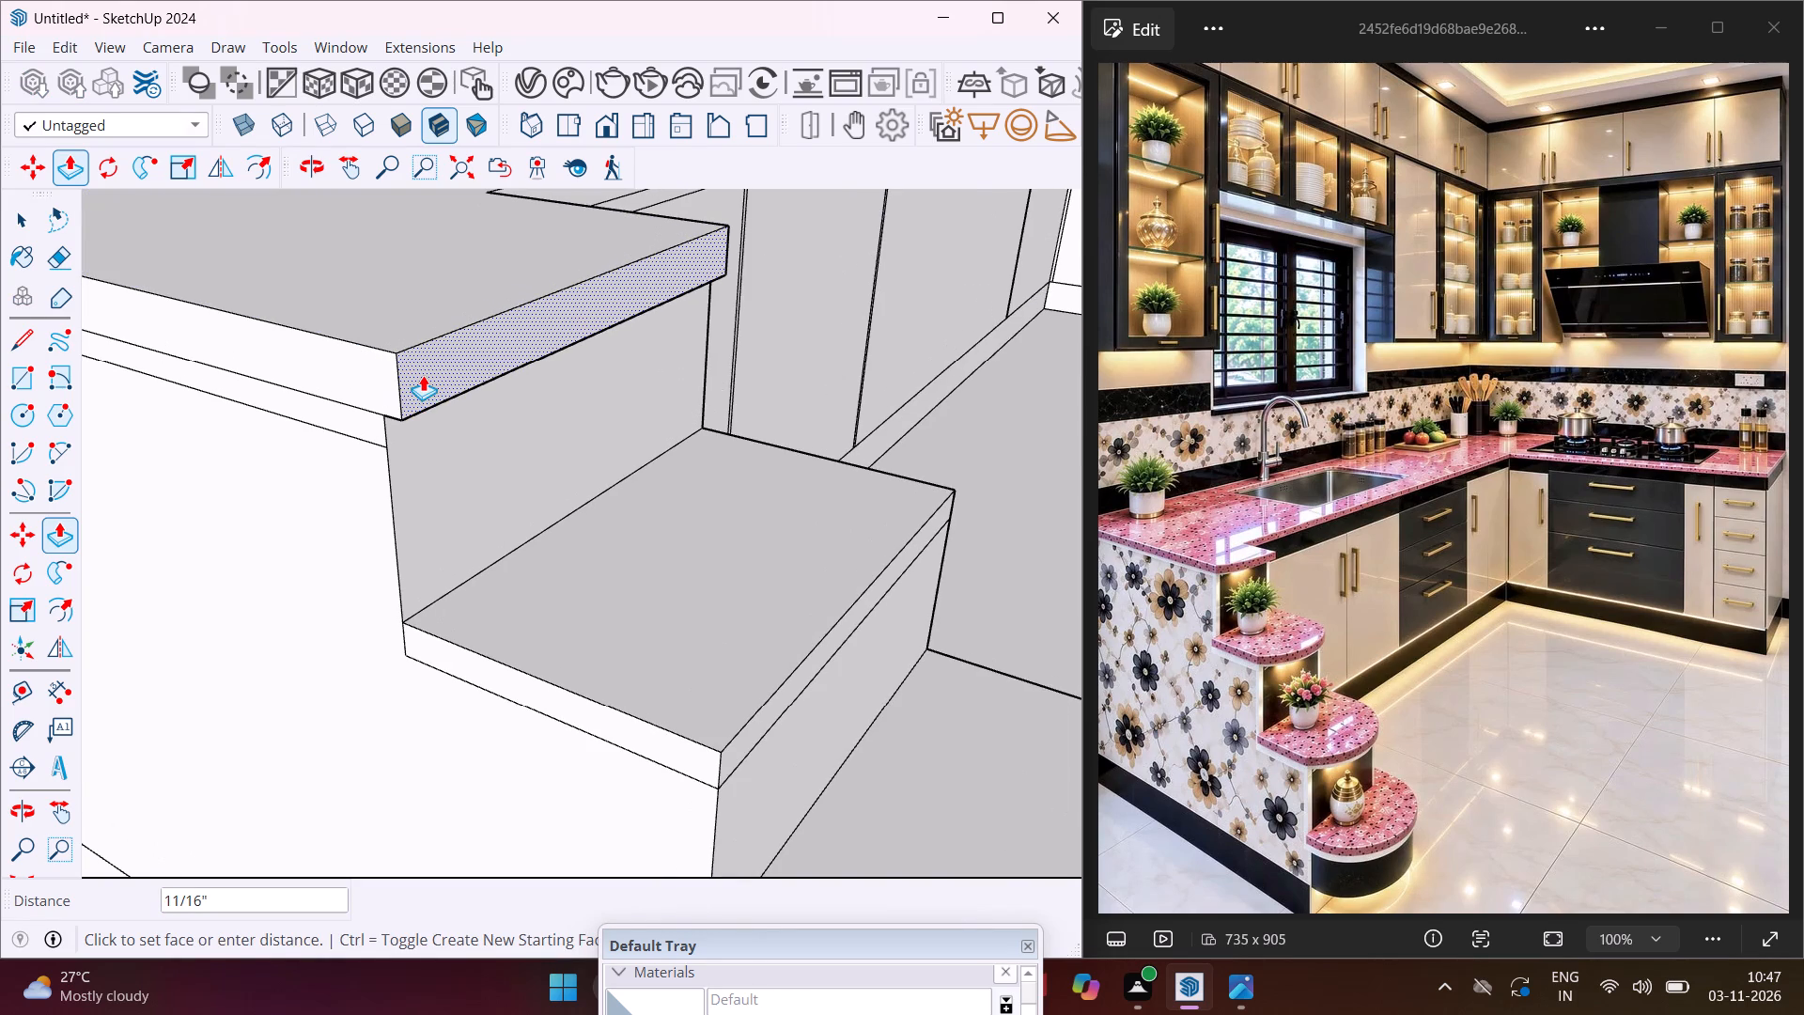
type("2\"")
key("Return")
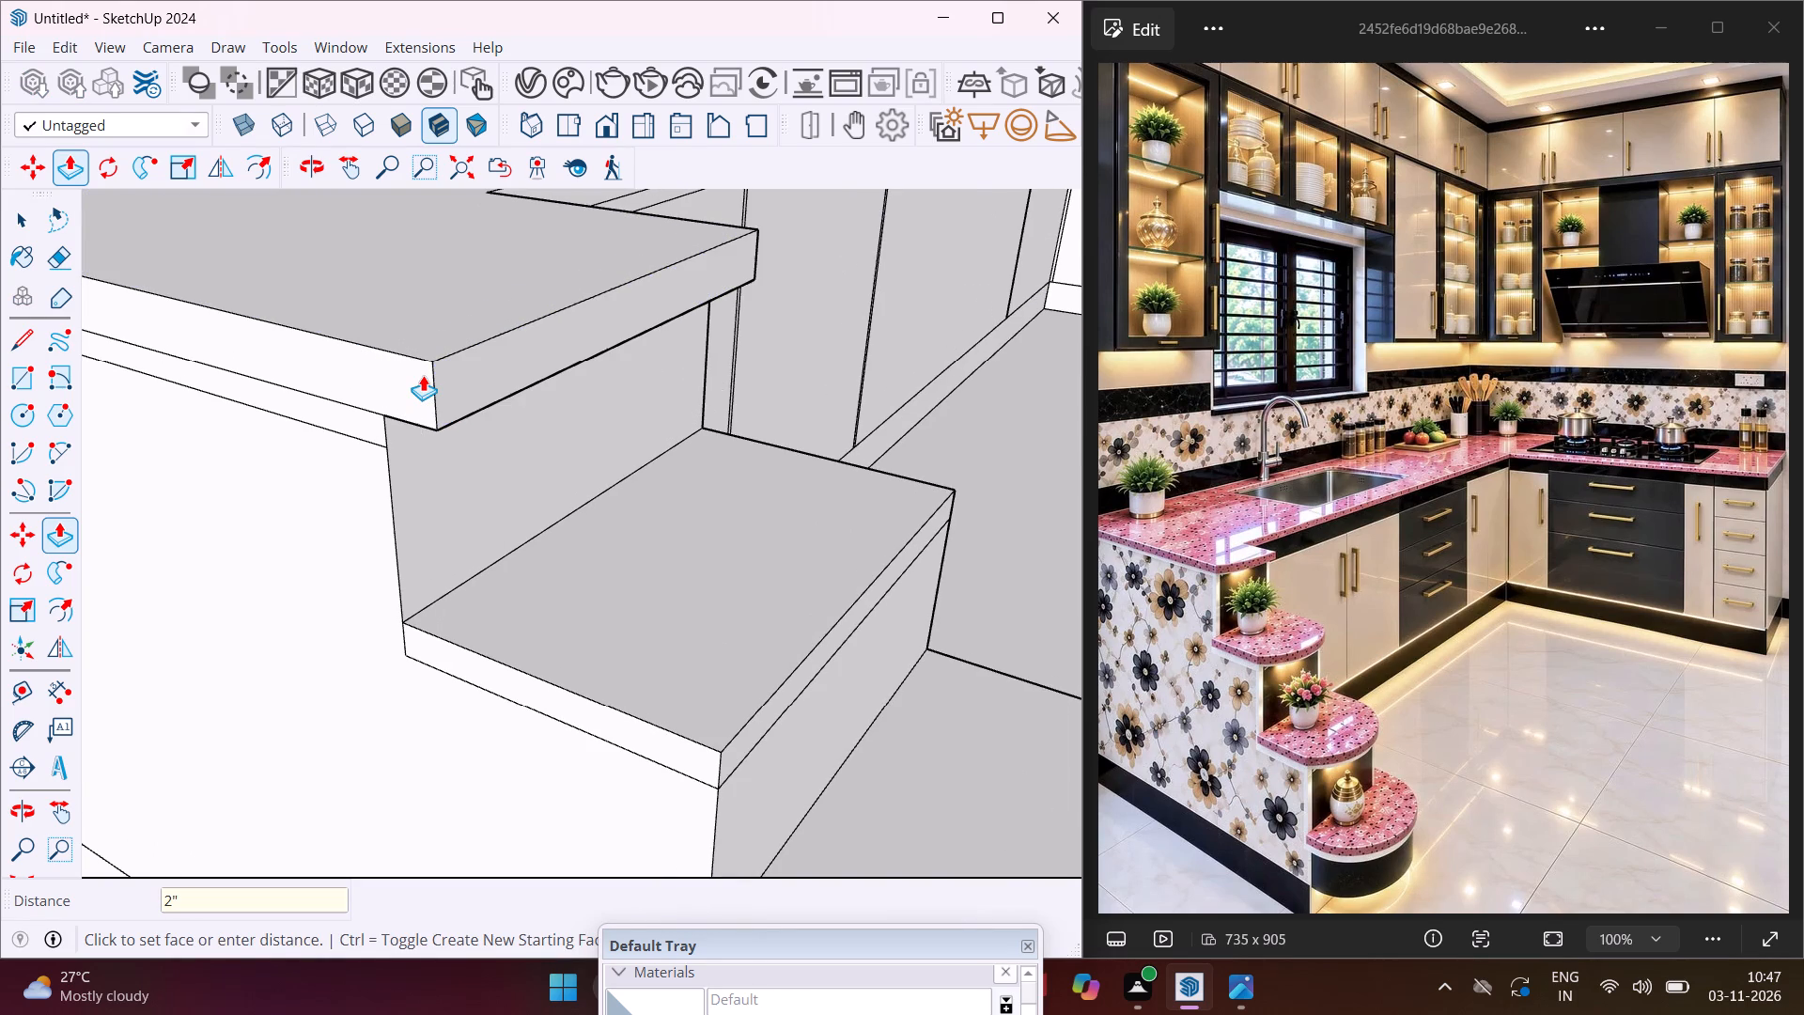
Repeat the 2" overhang on the front edge faces of the highest, middle and lowest tread slabs.
scroll(423, 375, "down", 3)
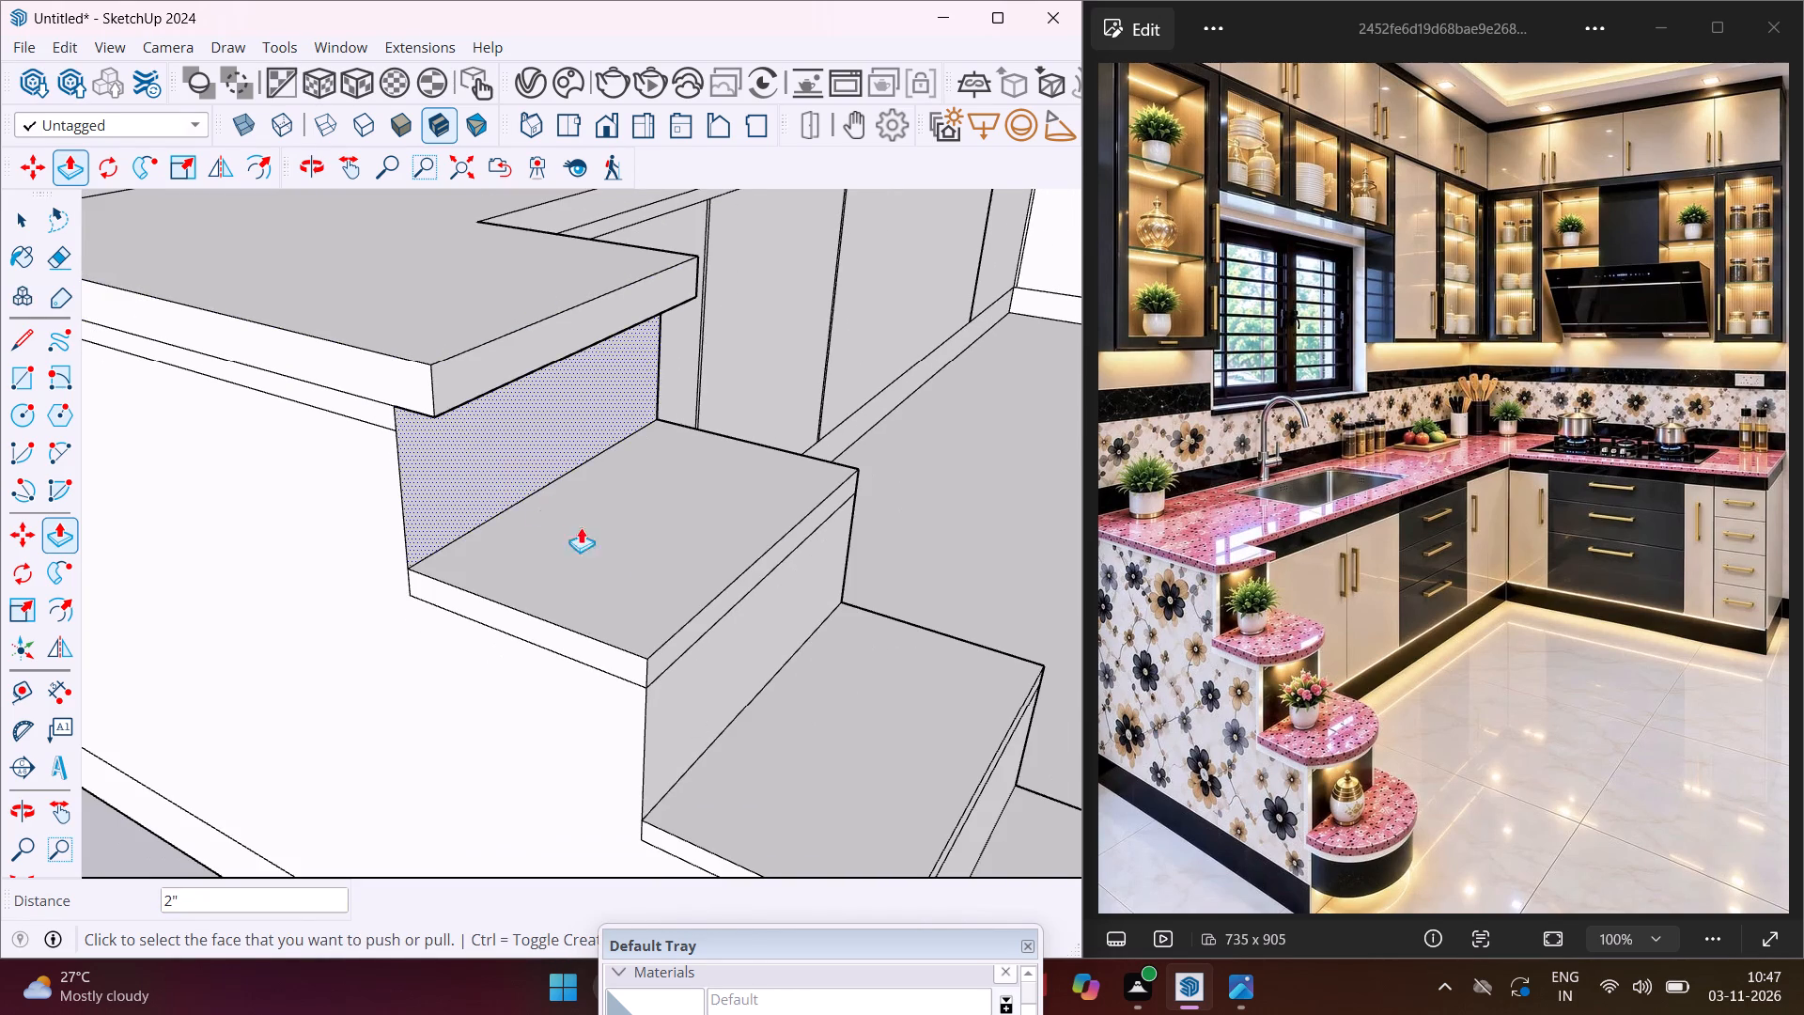
scroll(625, 598, "up", 5)
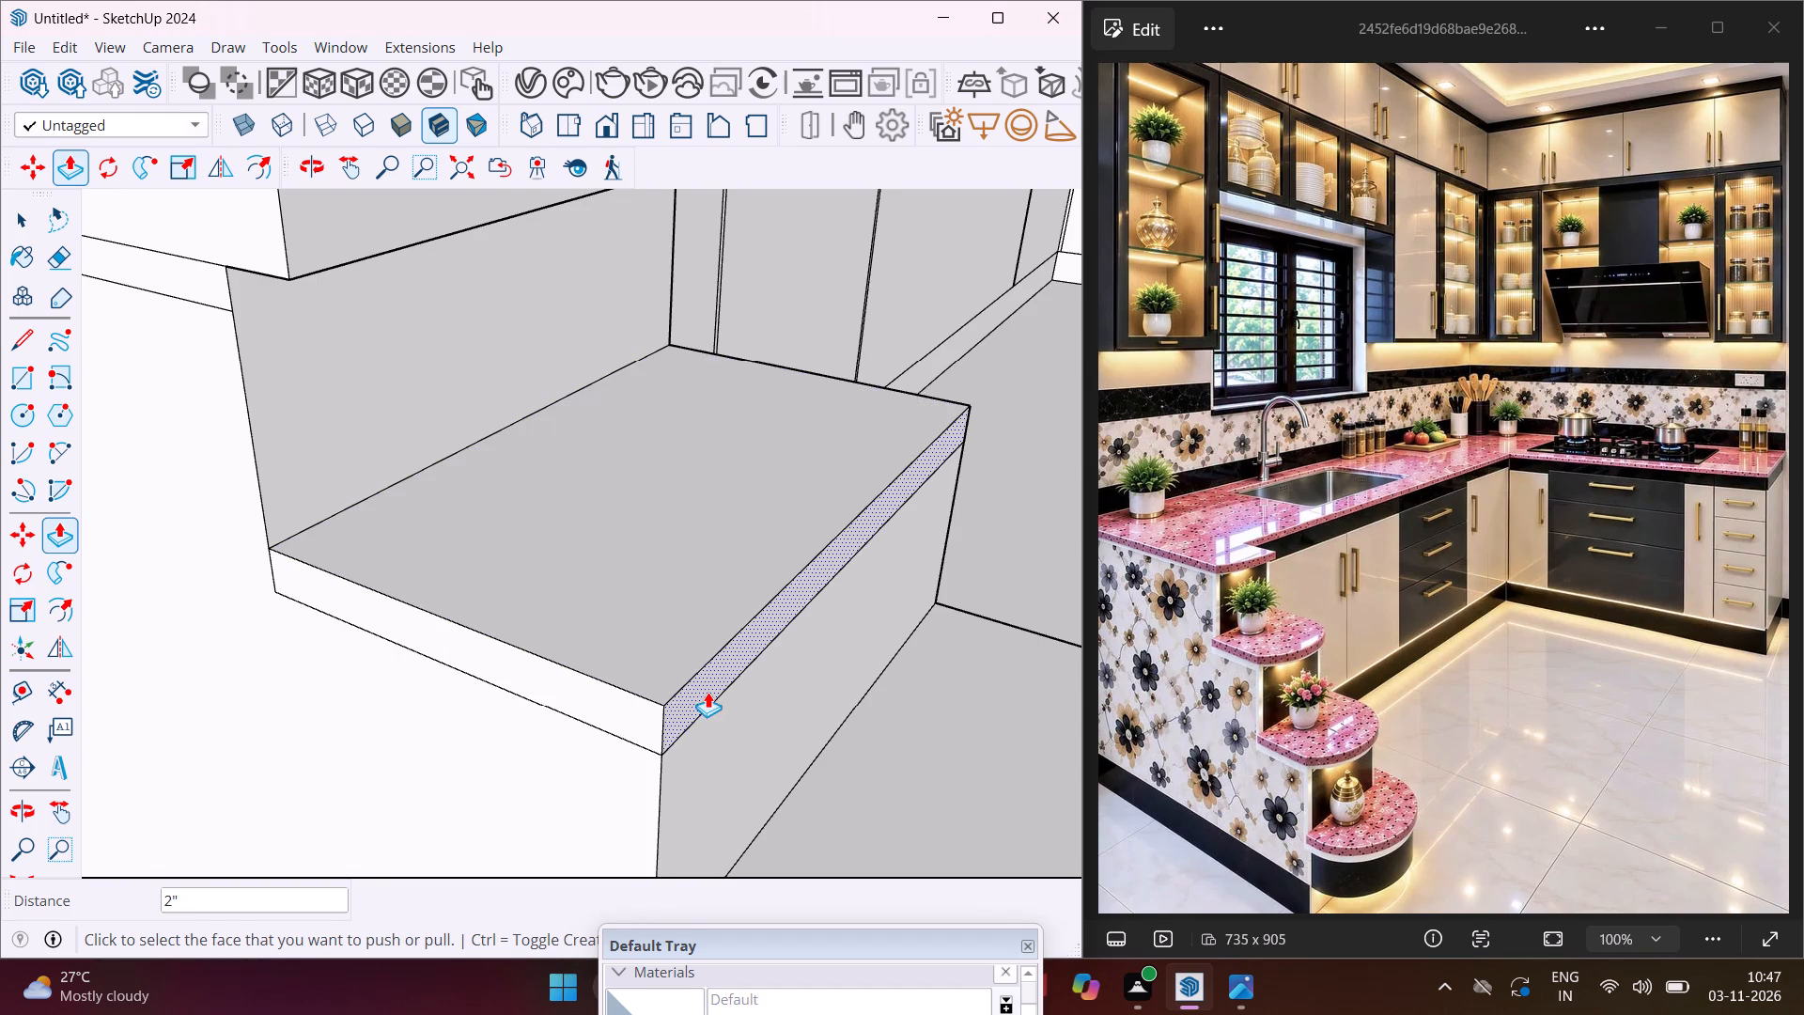
double_click(708, 692)
scroll(403, 572, "down", 8)
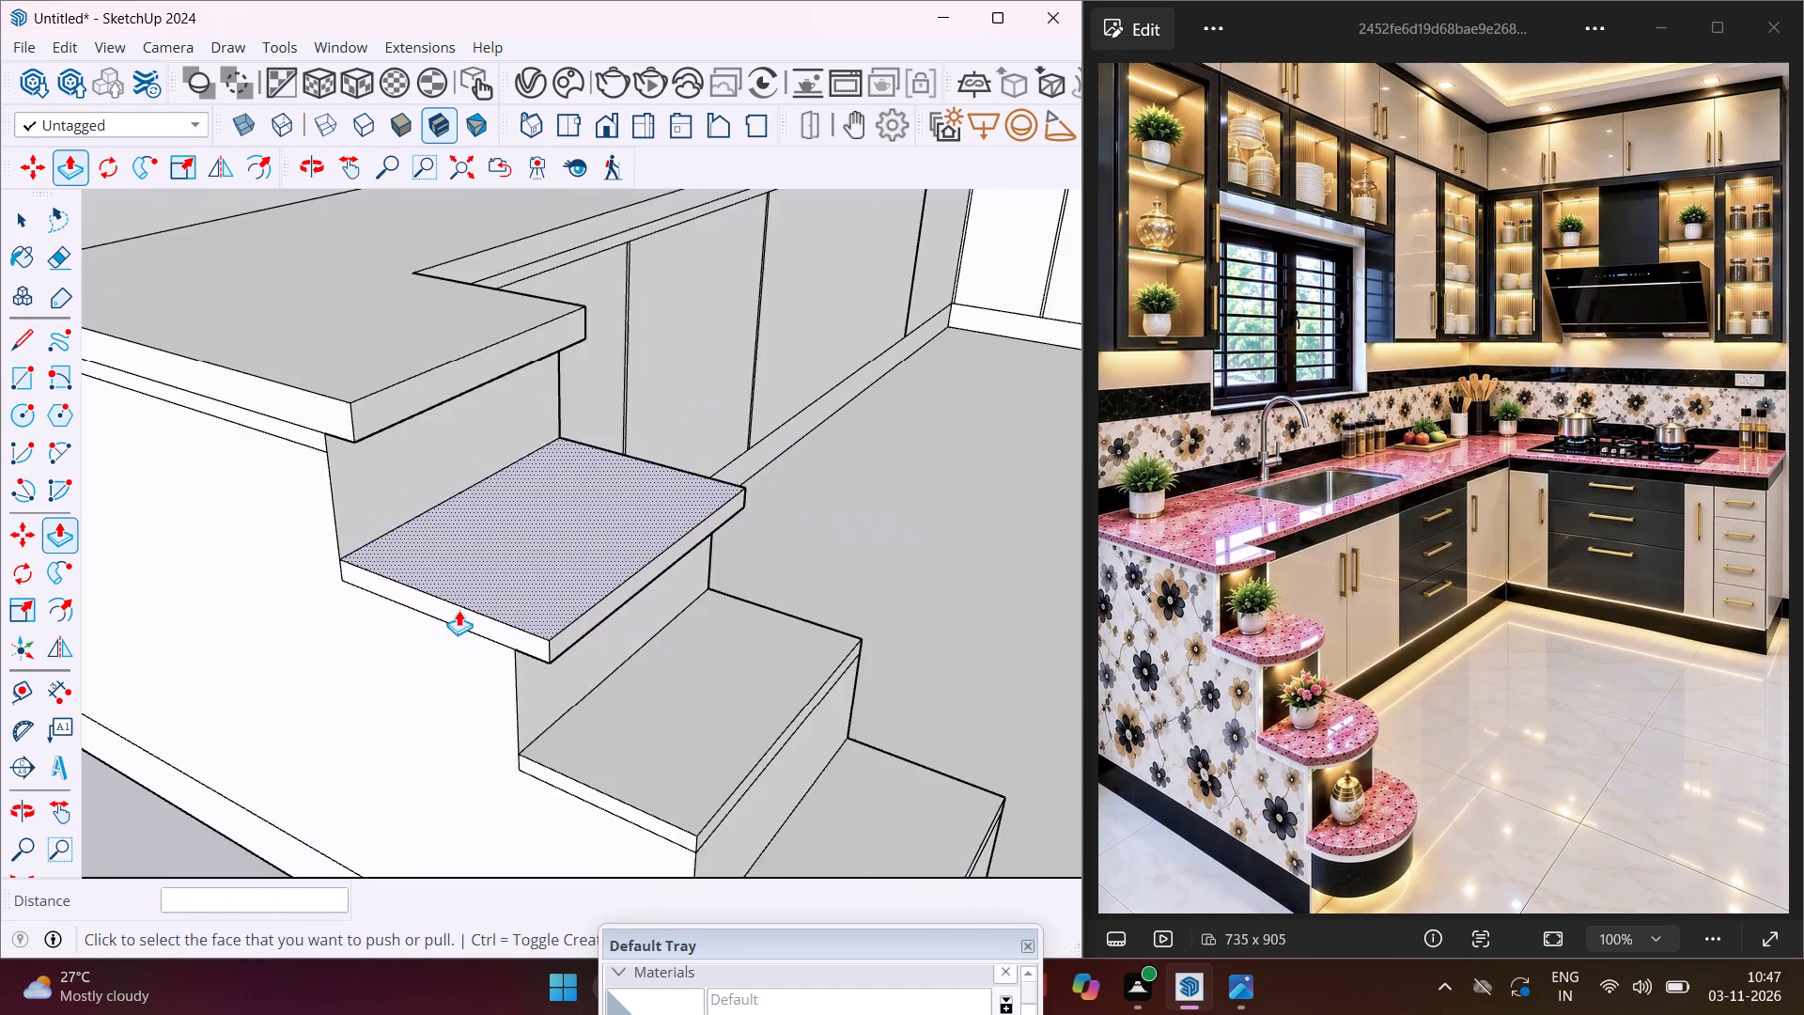
scroll(459, 610, "down", 1)
scroll(671, 837, "up", 6)
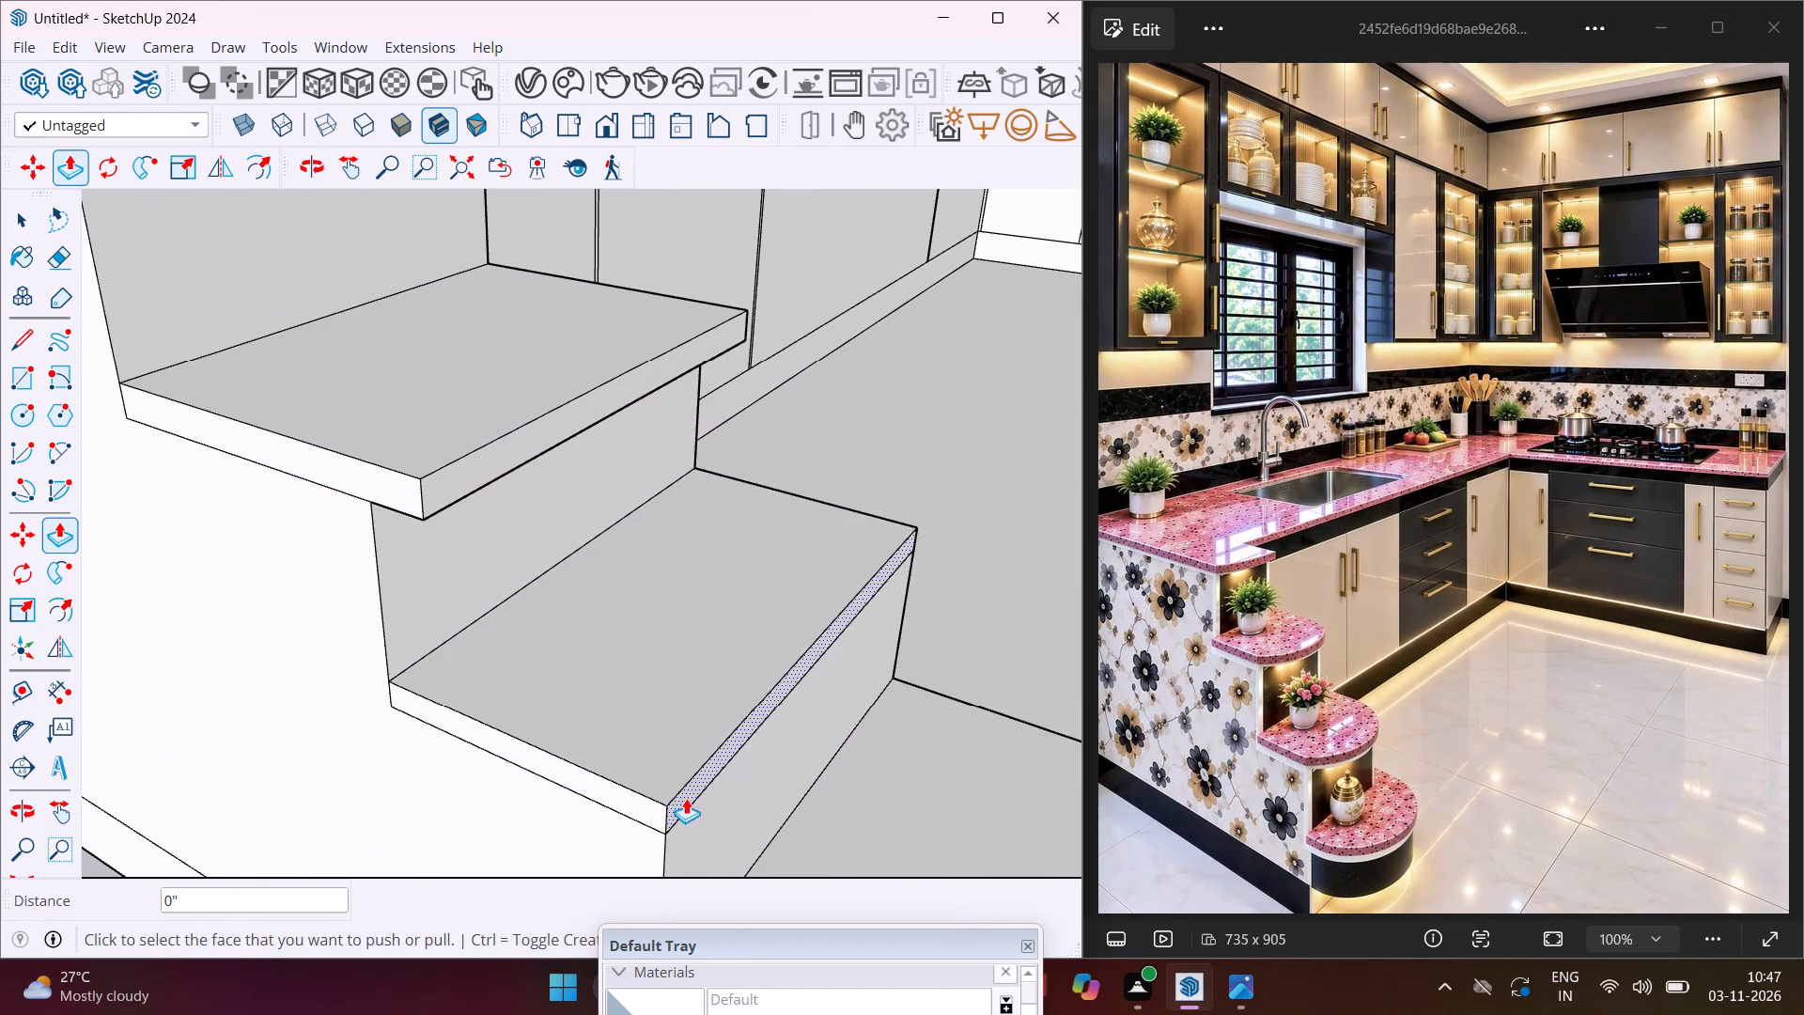
double_click(686, 798)
scroll(514, 655, "down", 9)
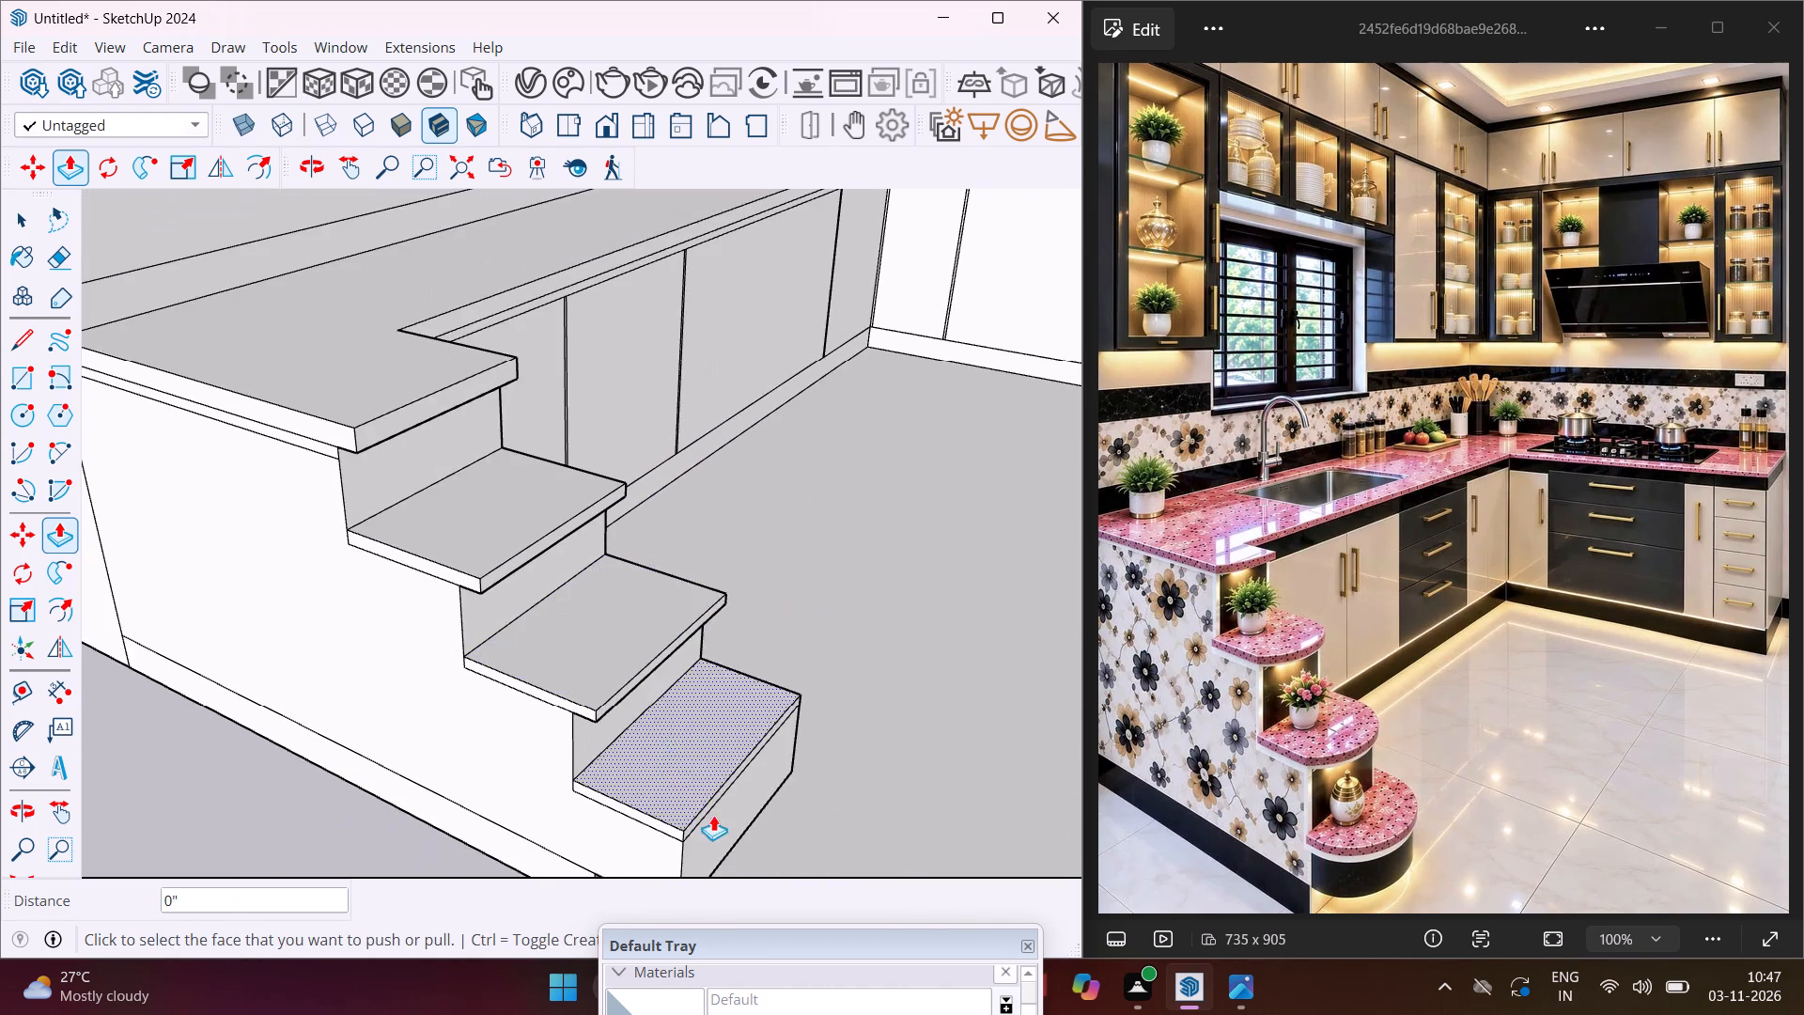
scroll(714, 831, "up", 7)
double_click(697, 809)
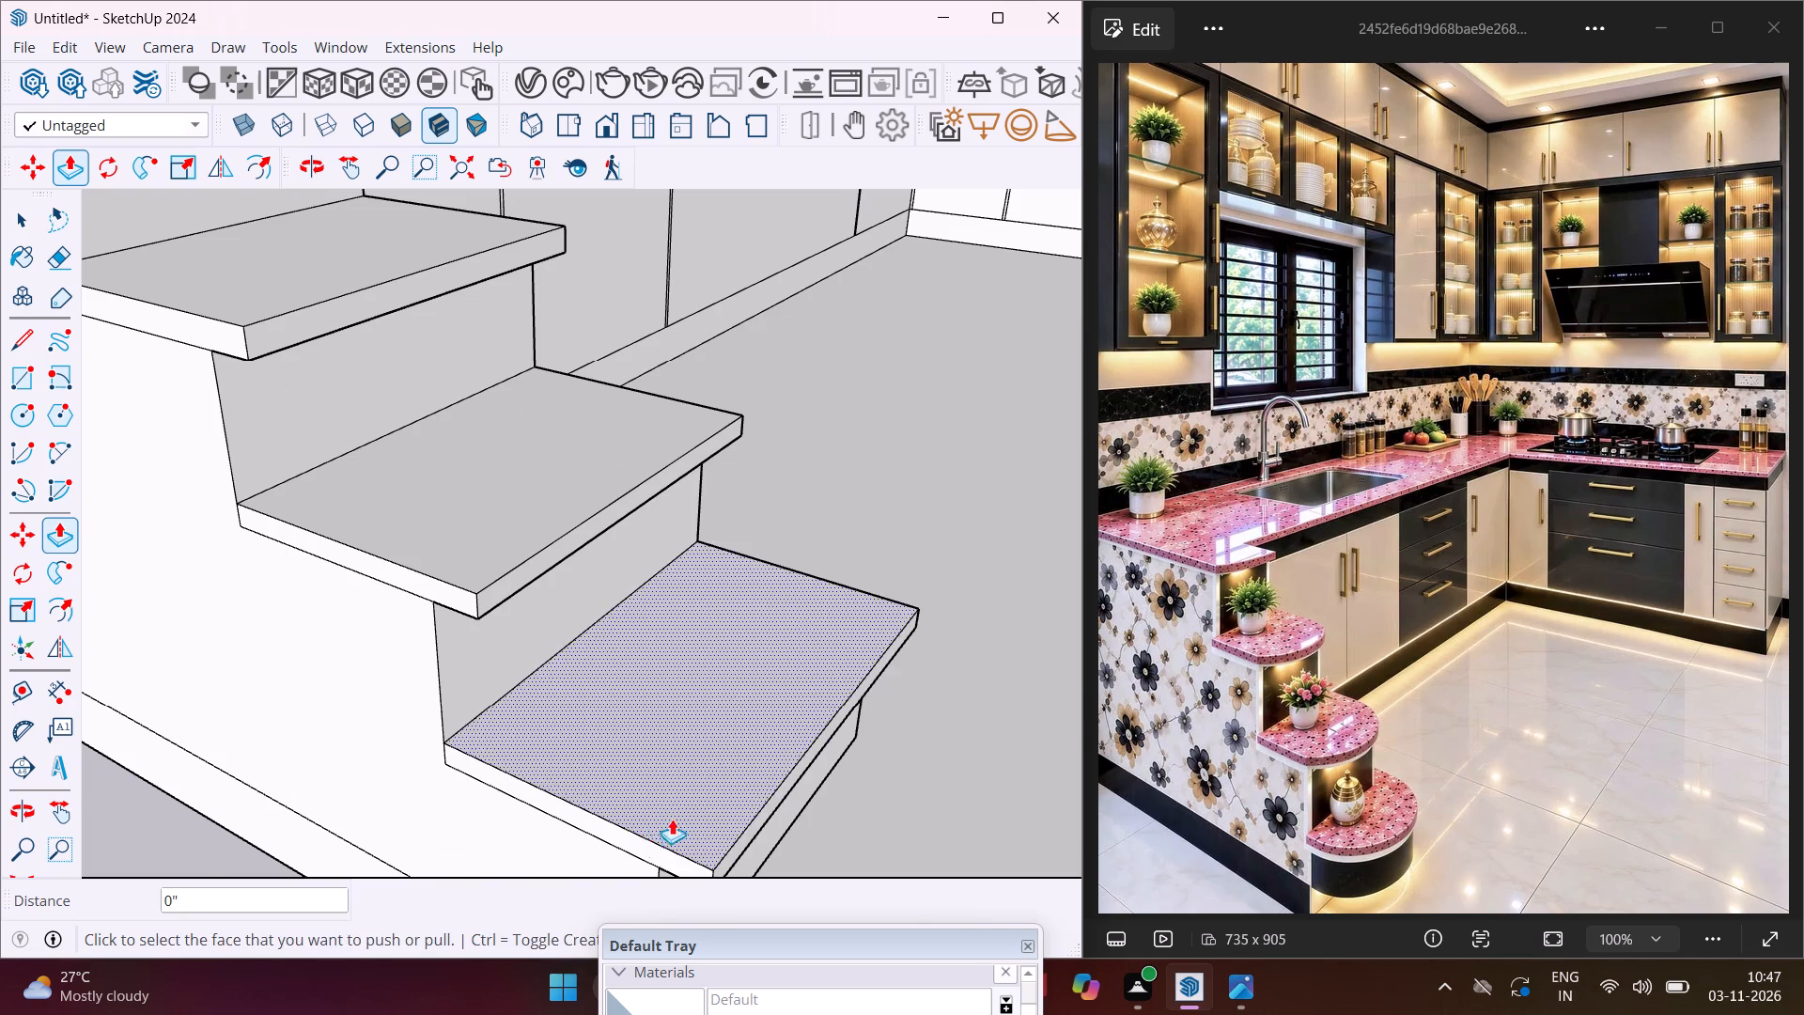
Repeat the 2" overhang on the outer side faces of the lowest and middle tread slabs.
scroll(643, 836, "up", 3)
double_click(624, 842)
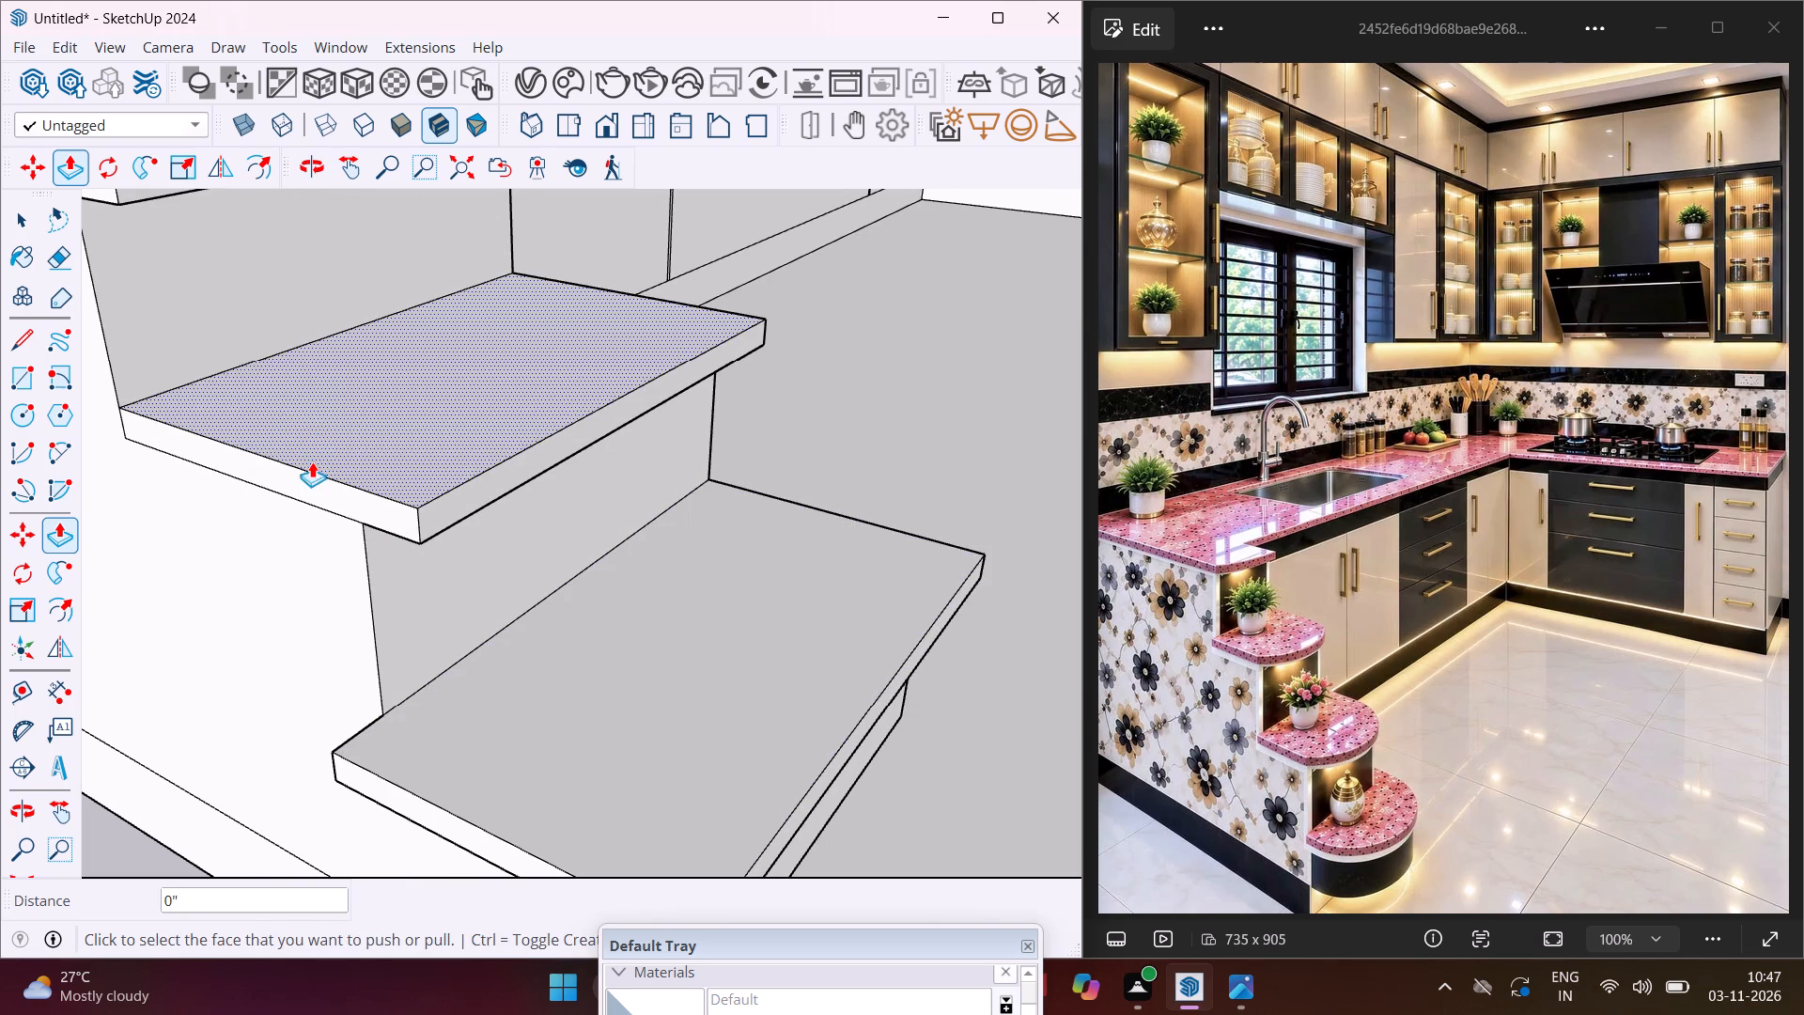
double_click(331, 492)
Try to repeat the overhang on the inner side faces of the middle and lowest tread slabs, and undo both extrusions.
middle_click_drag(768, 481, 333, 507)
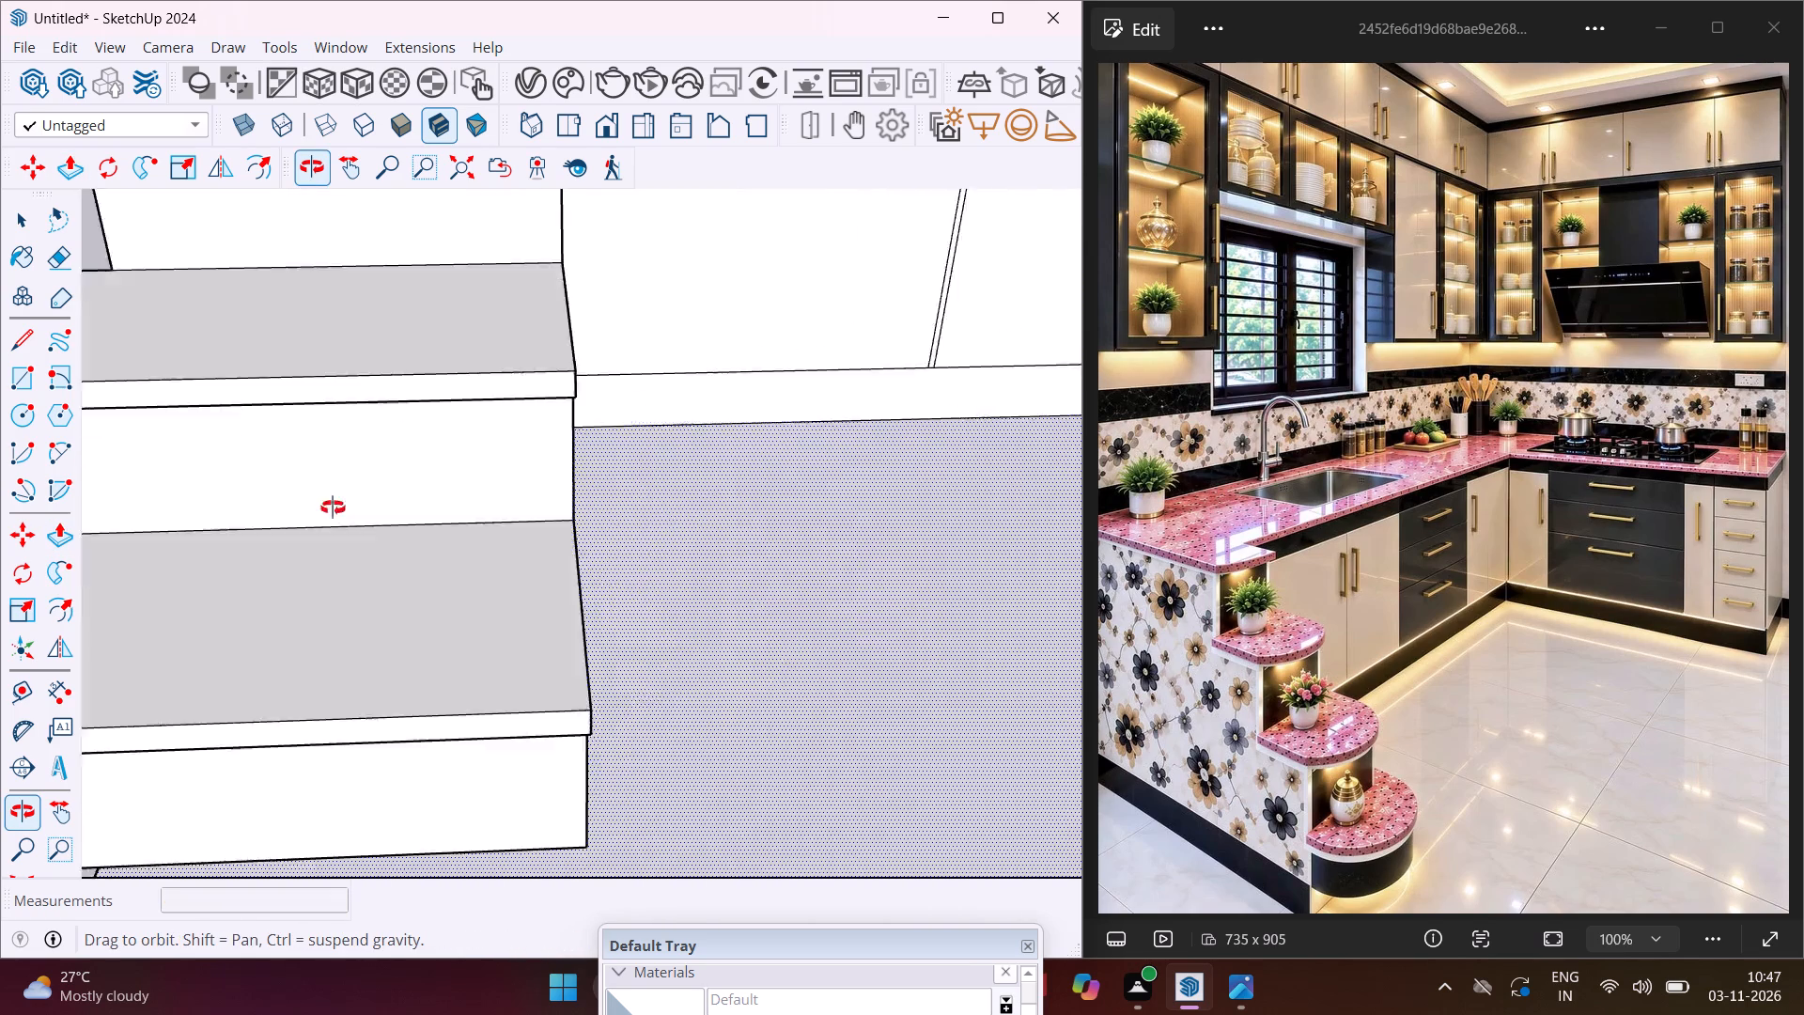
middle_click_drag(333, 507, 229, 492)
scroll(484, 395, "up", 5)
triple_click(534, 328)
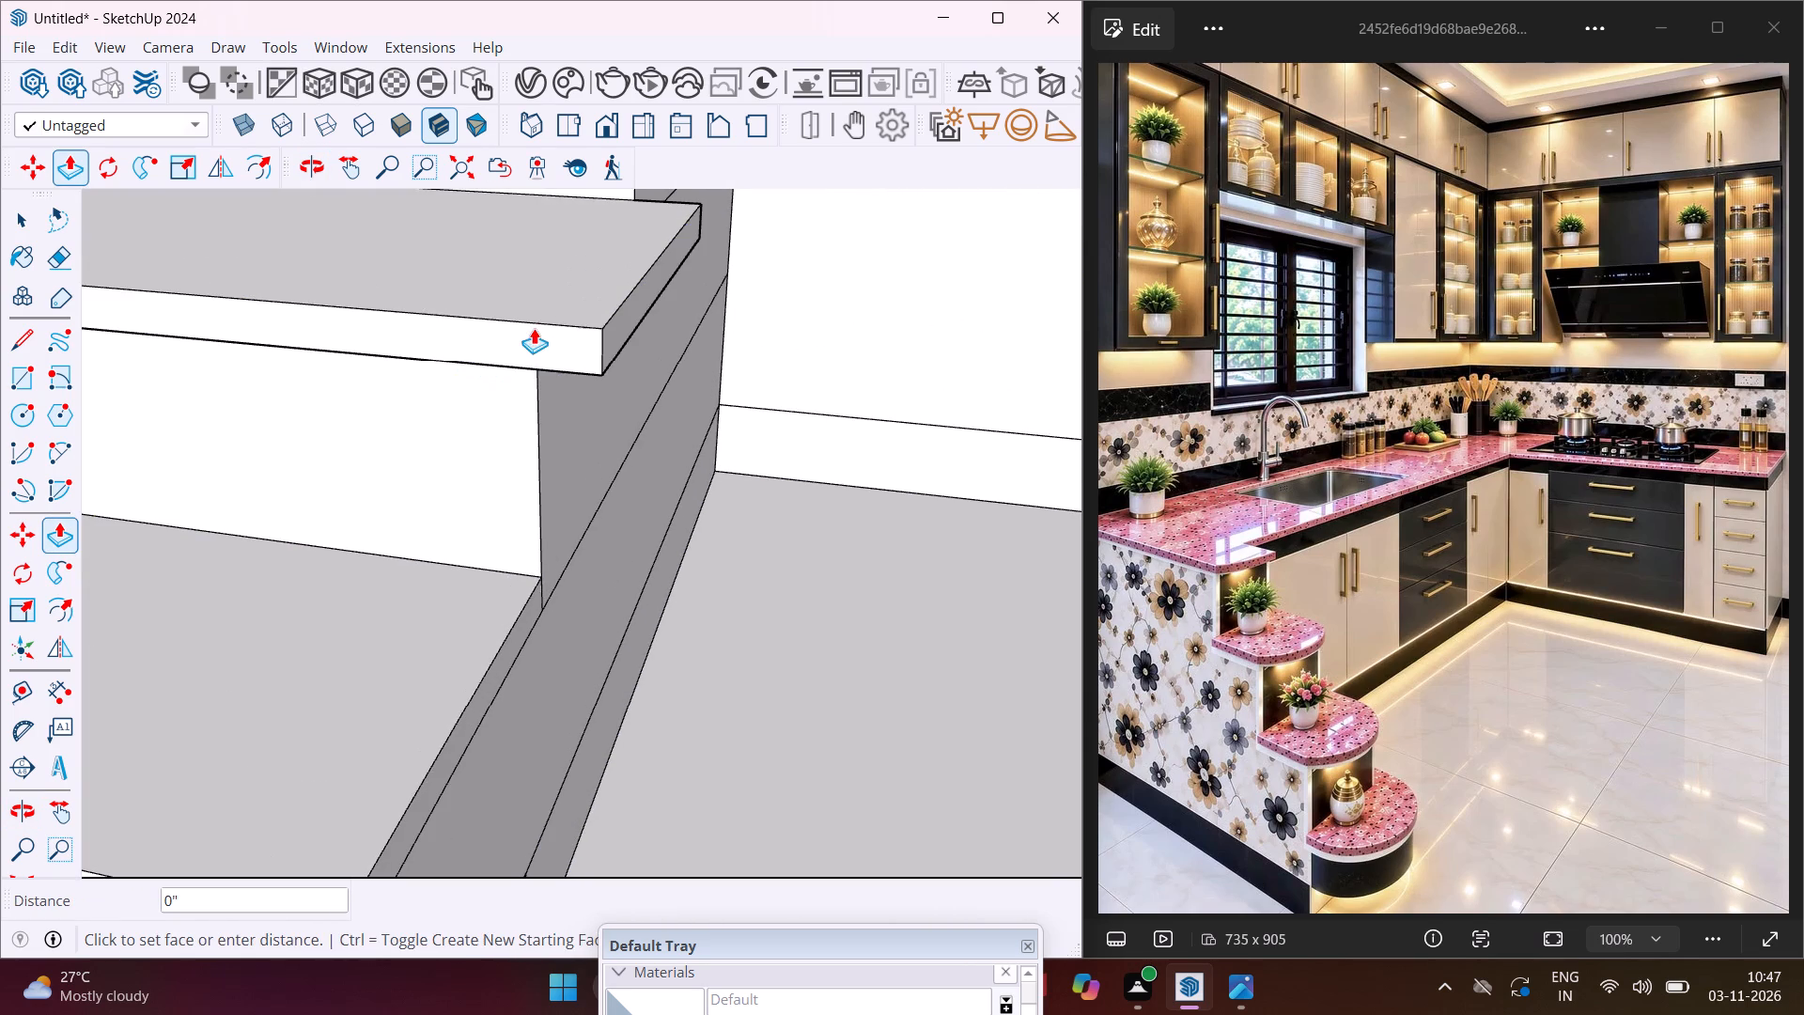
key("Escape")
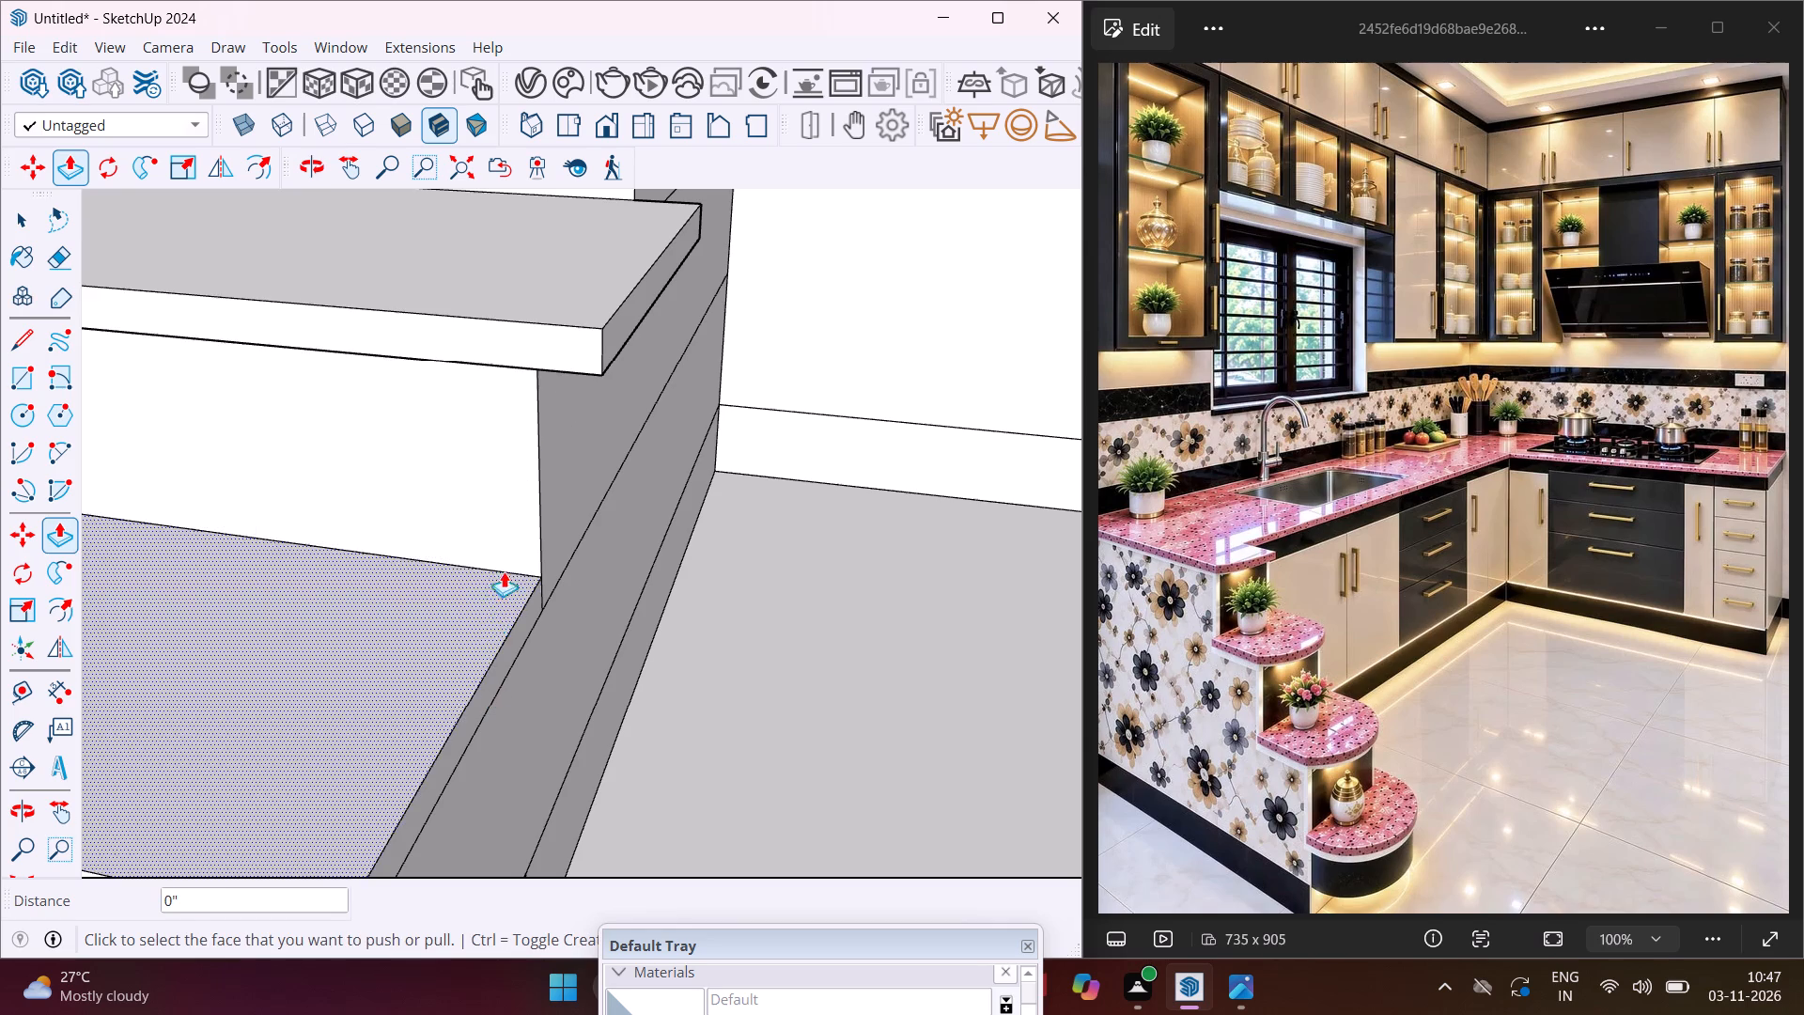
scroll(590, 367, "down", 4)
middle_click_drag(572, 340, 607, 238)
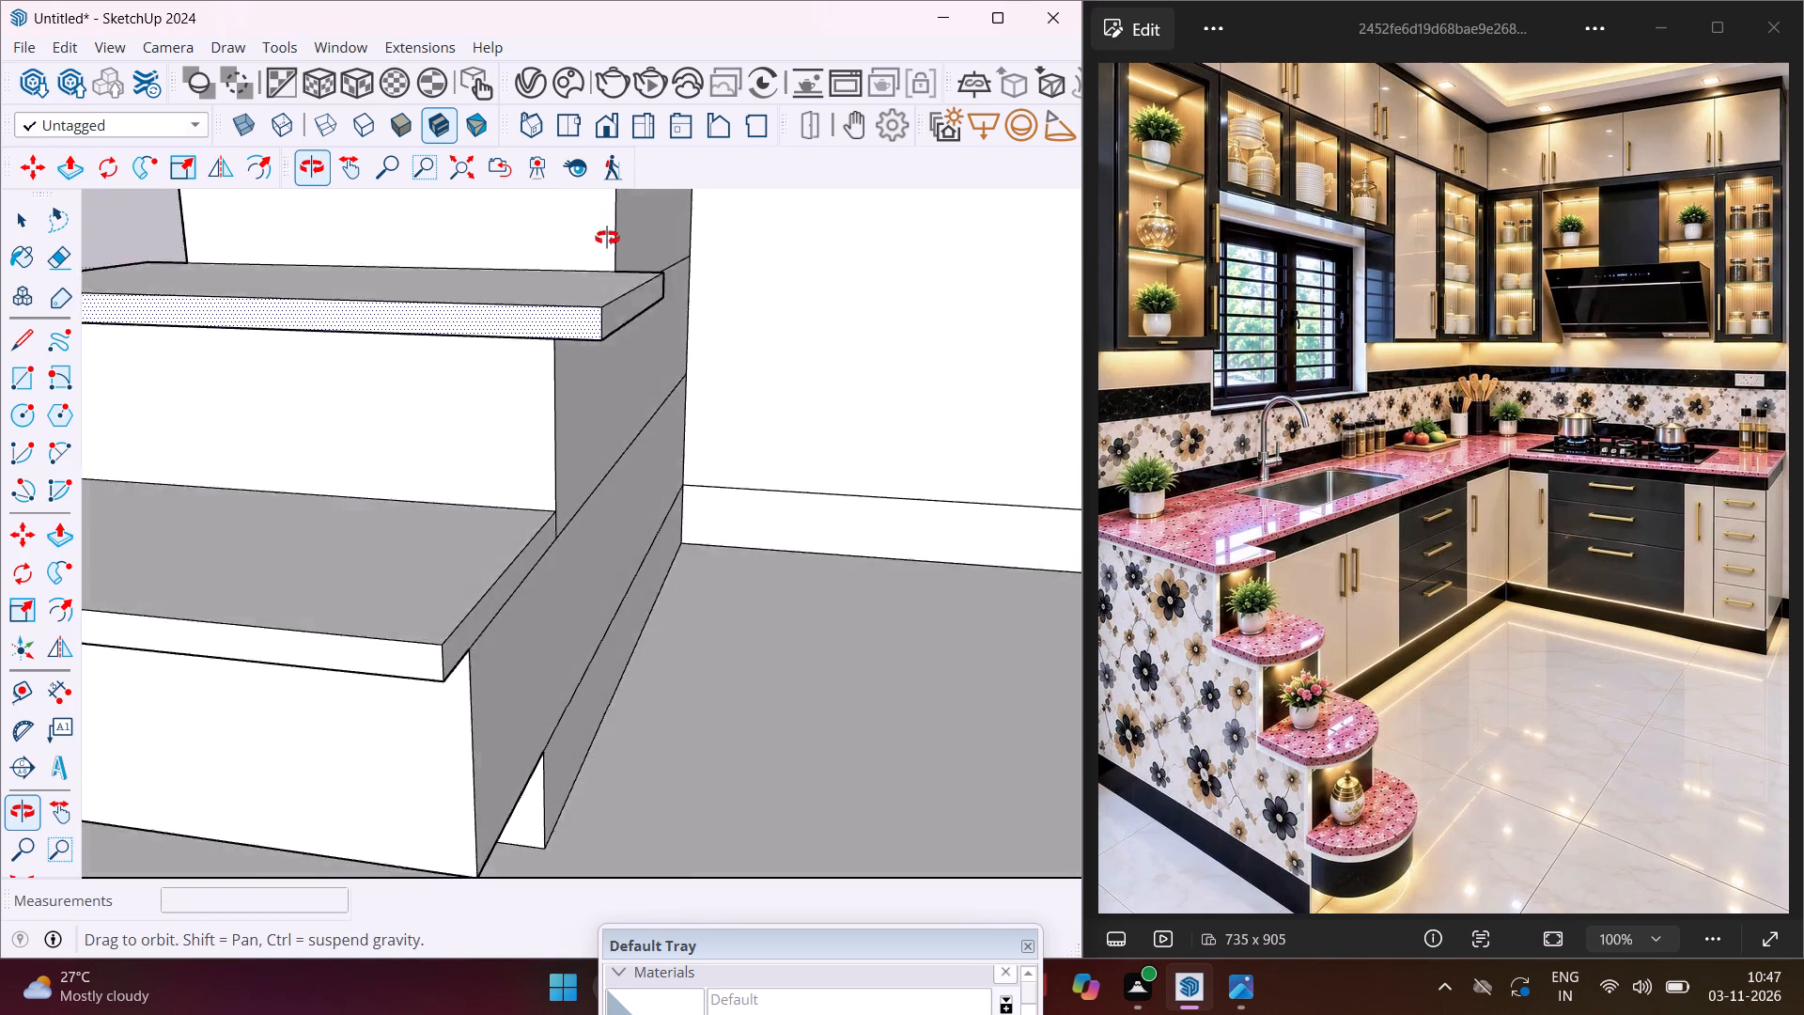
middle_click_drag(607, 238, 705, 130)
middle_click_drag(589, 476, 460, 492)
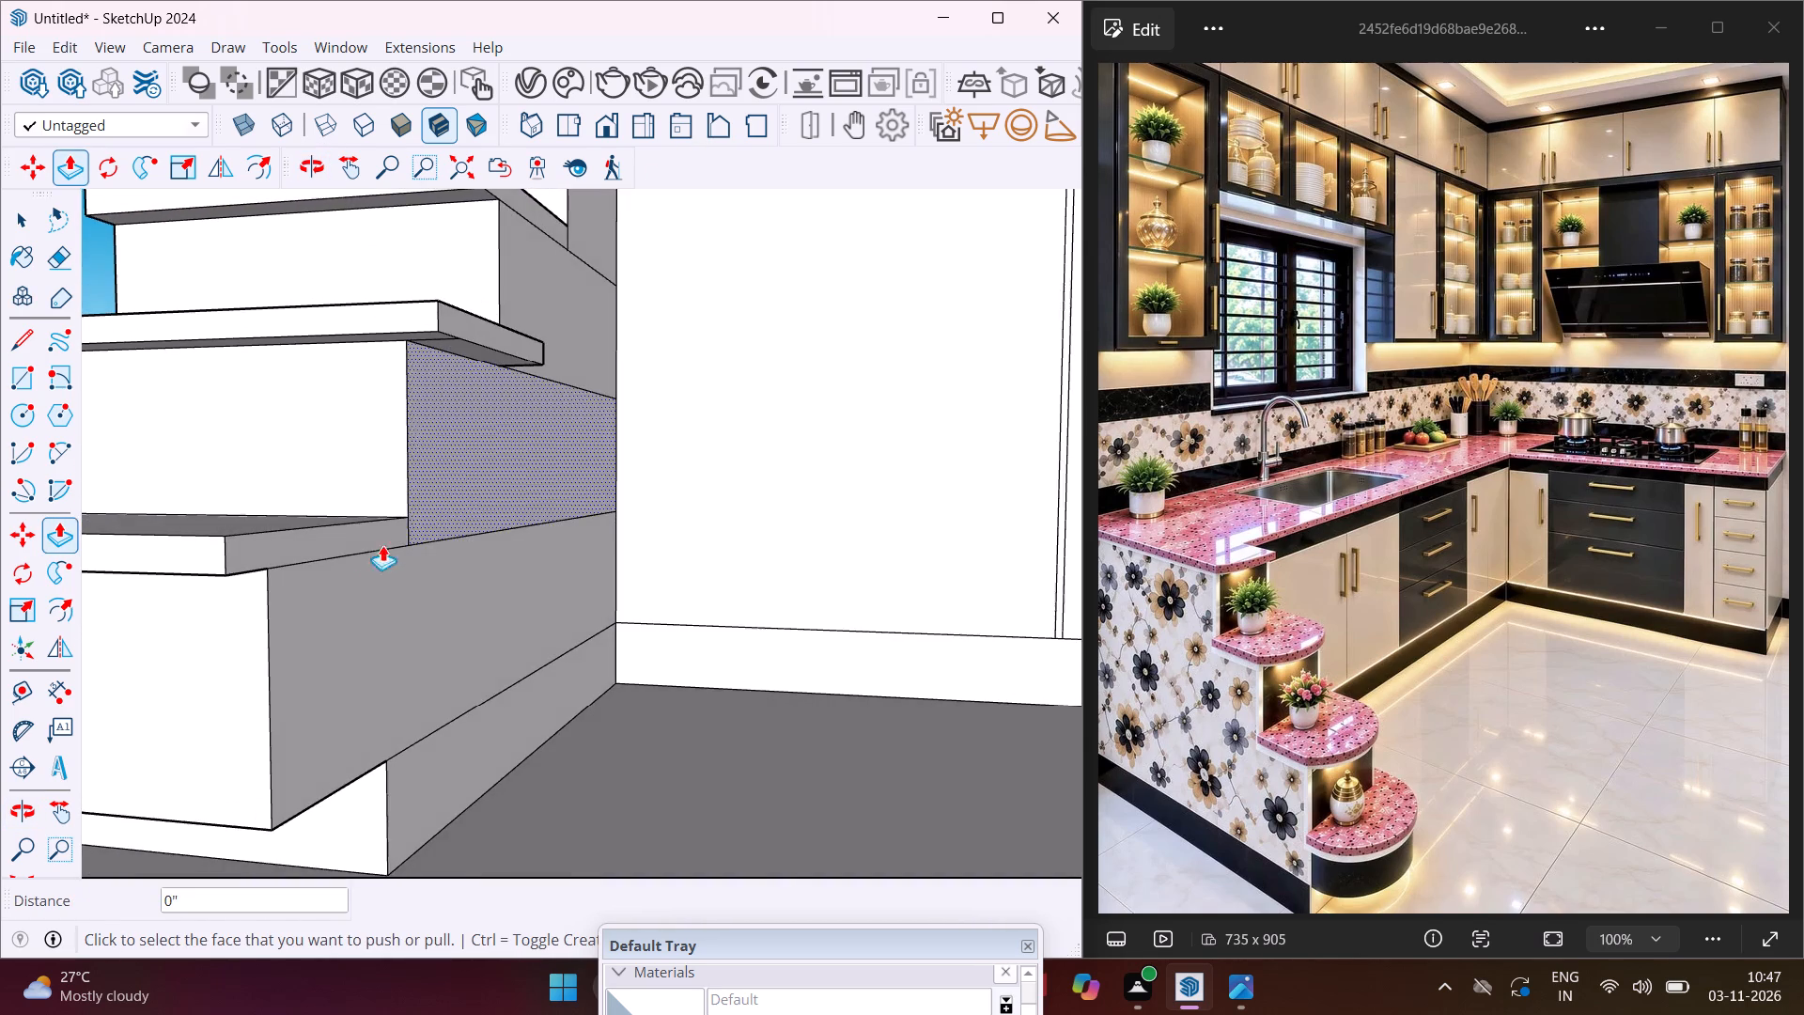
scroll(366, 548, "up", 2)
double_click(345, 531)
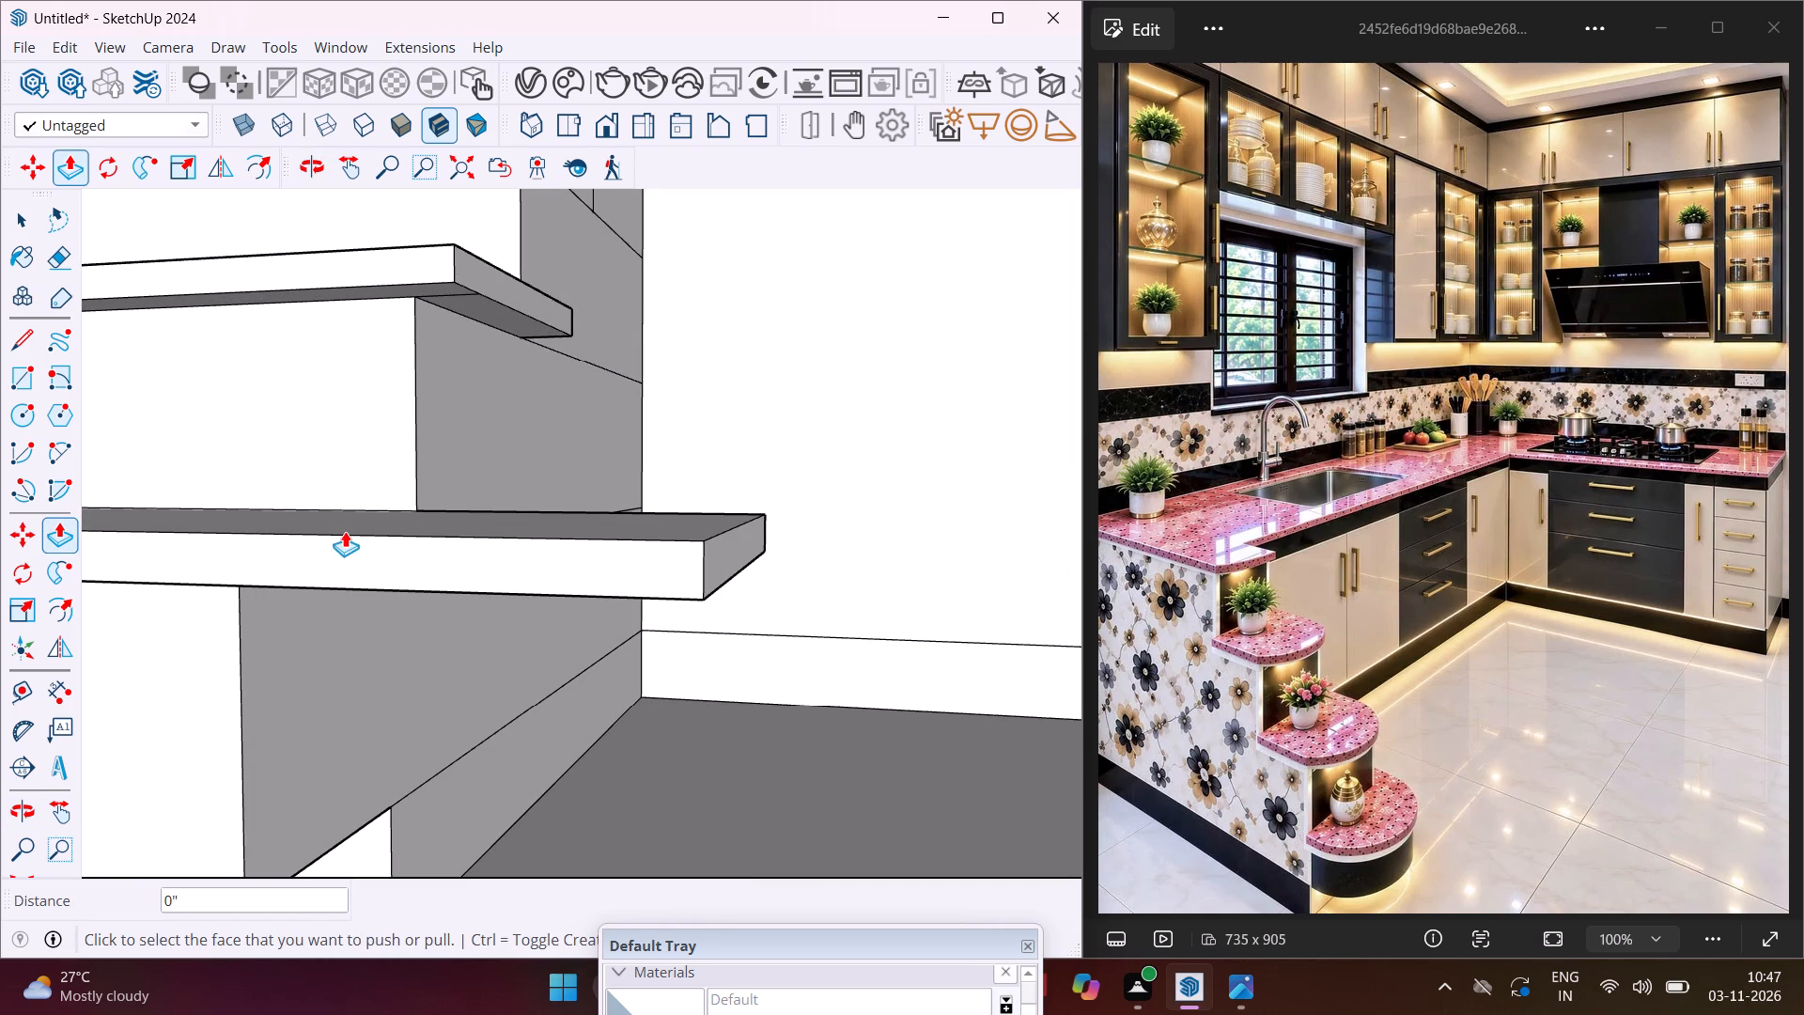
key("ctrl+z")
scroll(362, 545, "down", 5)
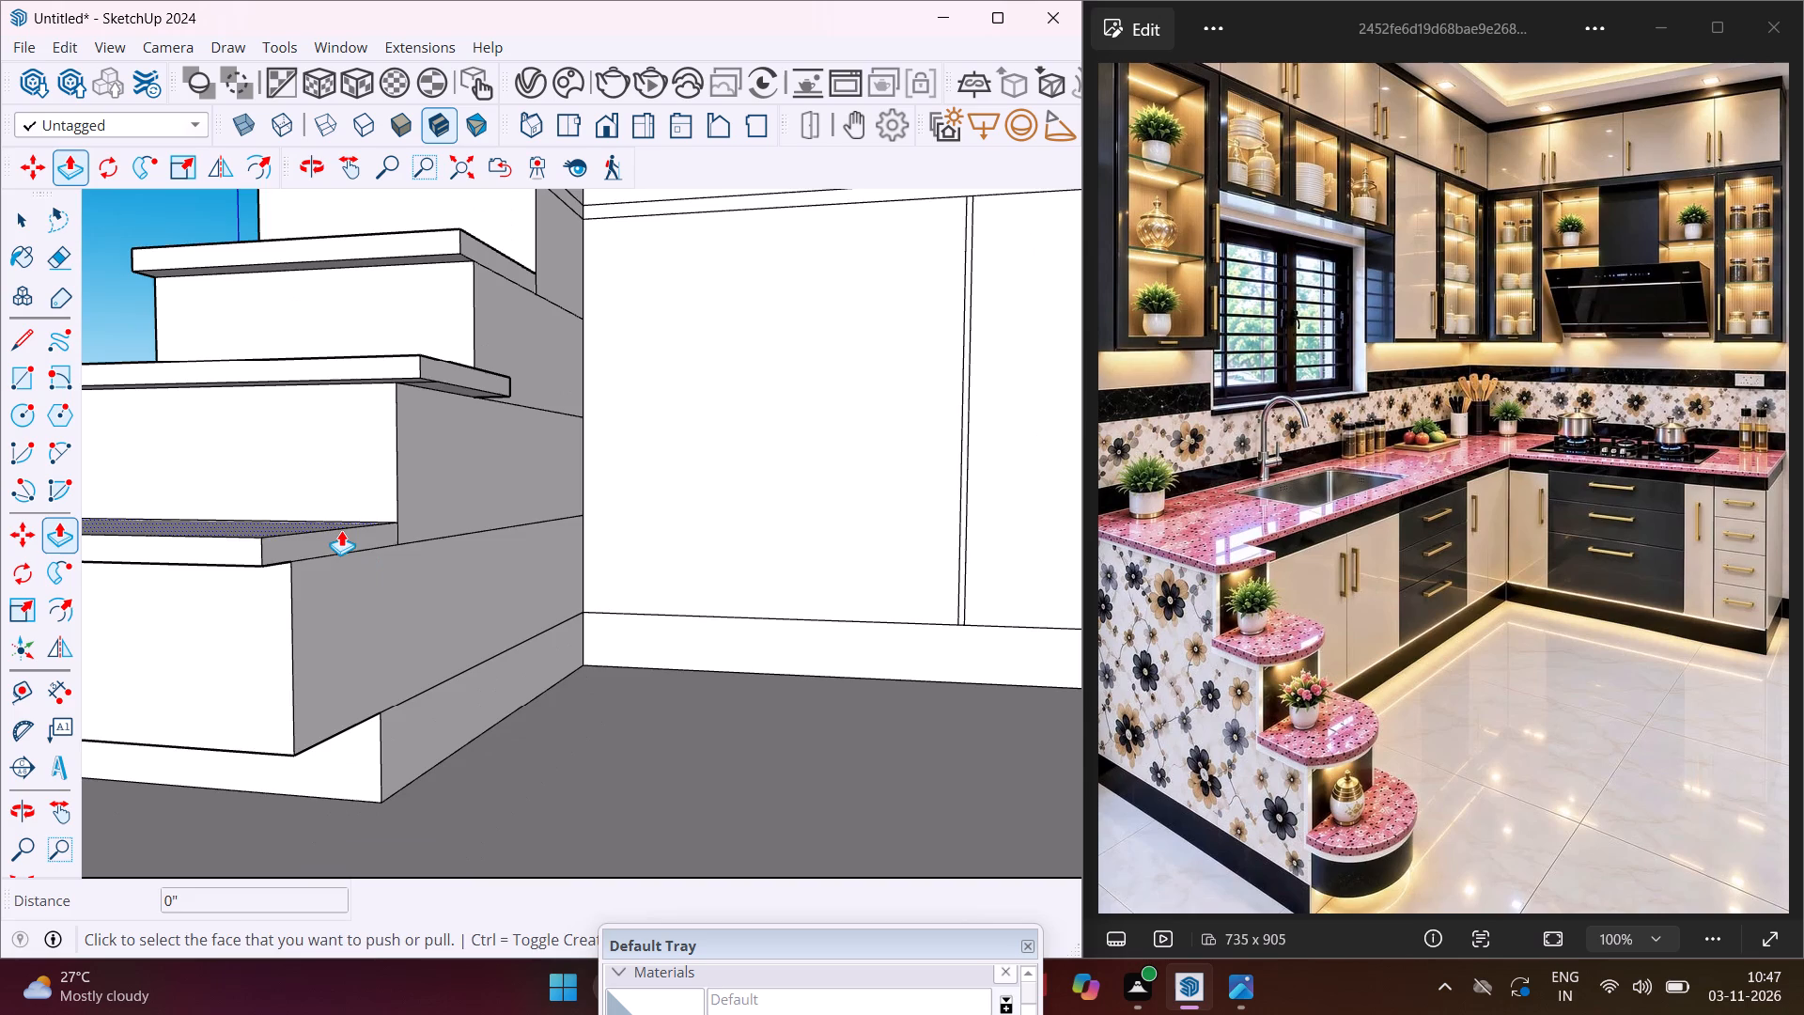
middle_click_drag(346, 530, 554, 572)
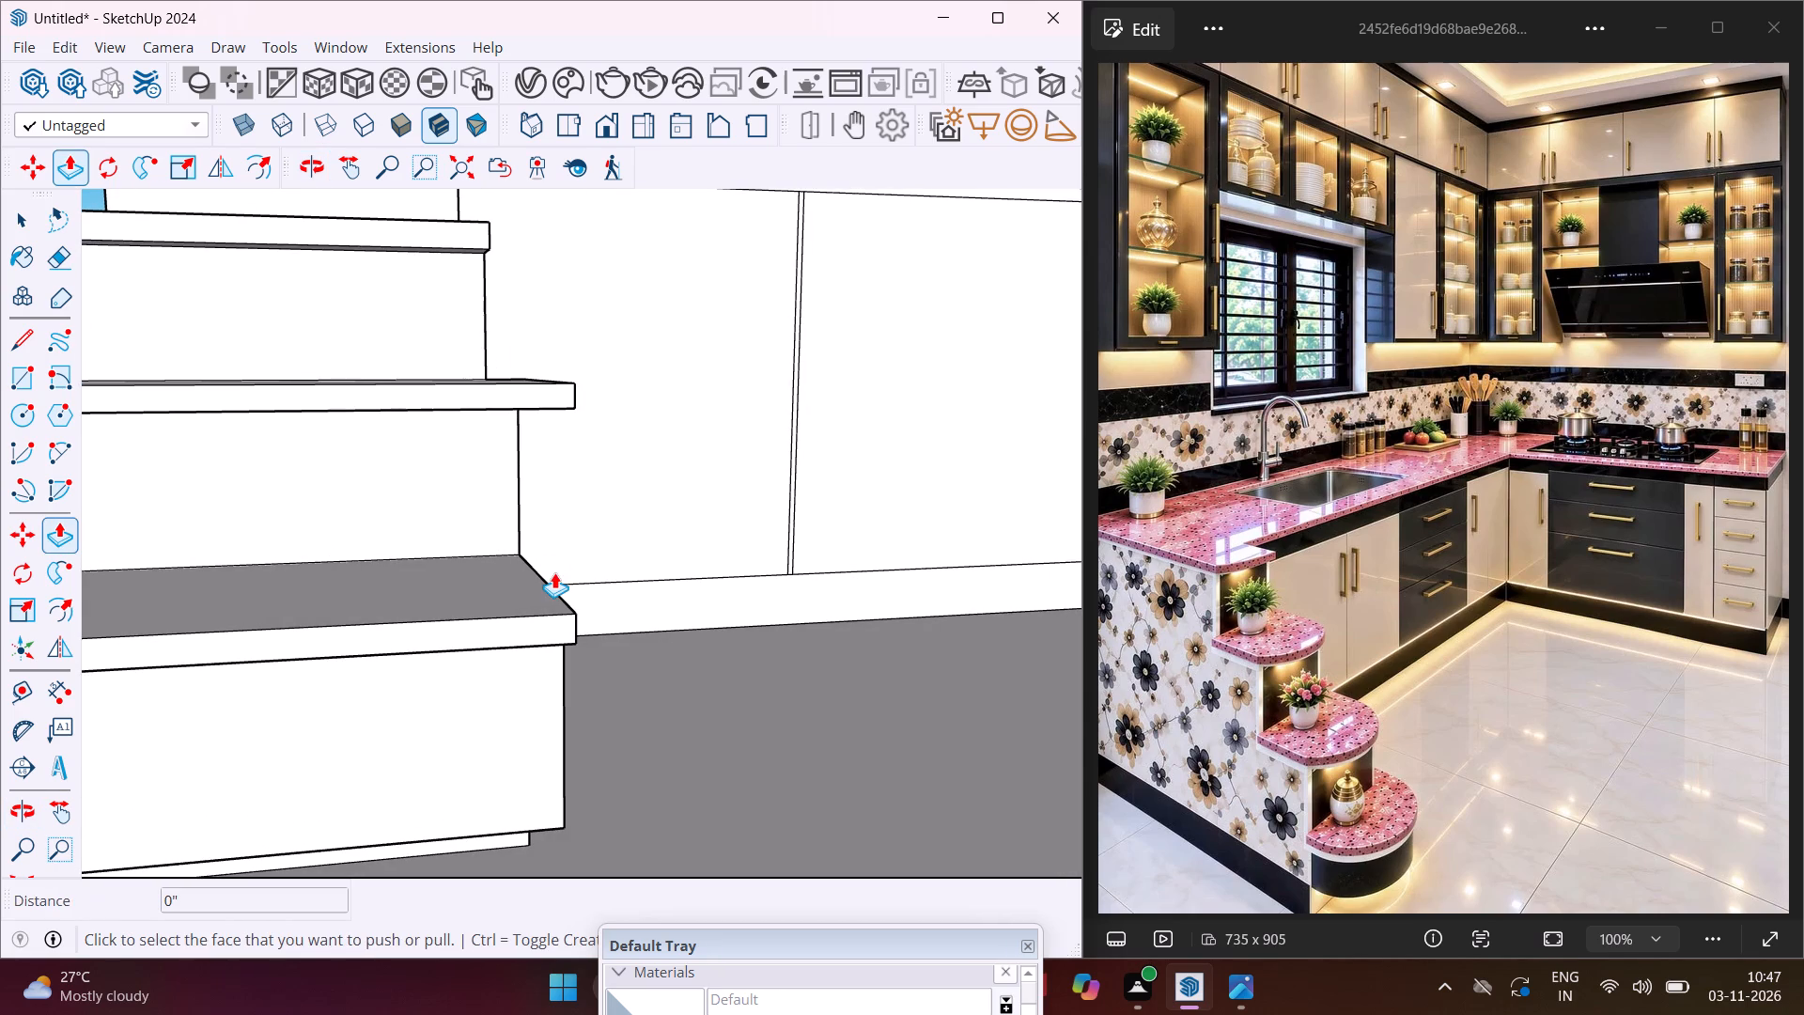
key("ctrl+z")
Extrude the inner side face of the lowest tread slab 2" and repeat the overhang on the middle tread slab.
middle_click_drag(564, 584, 313, 593)
scroll(262, 586, "up", 2)
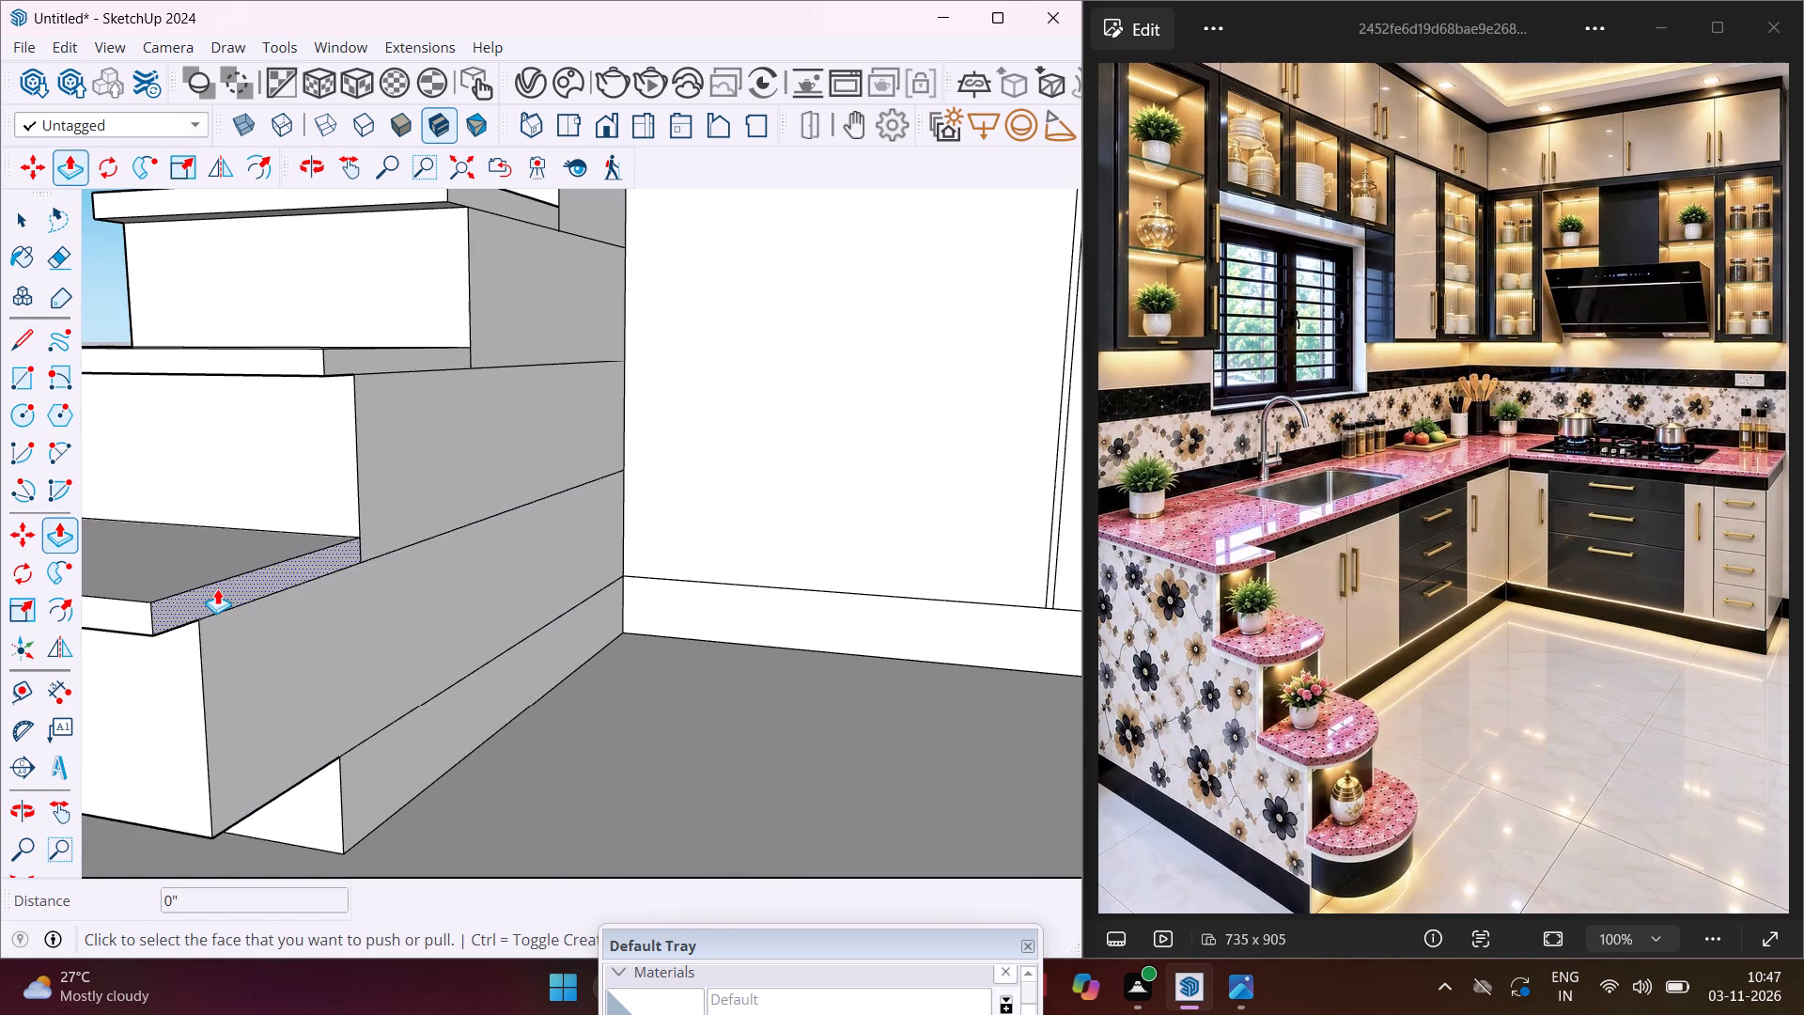
left_click(217, 588)
type("2\"")
key("Return")
scroll(410, 457, "up", 1)
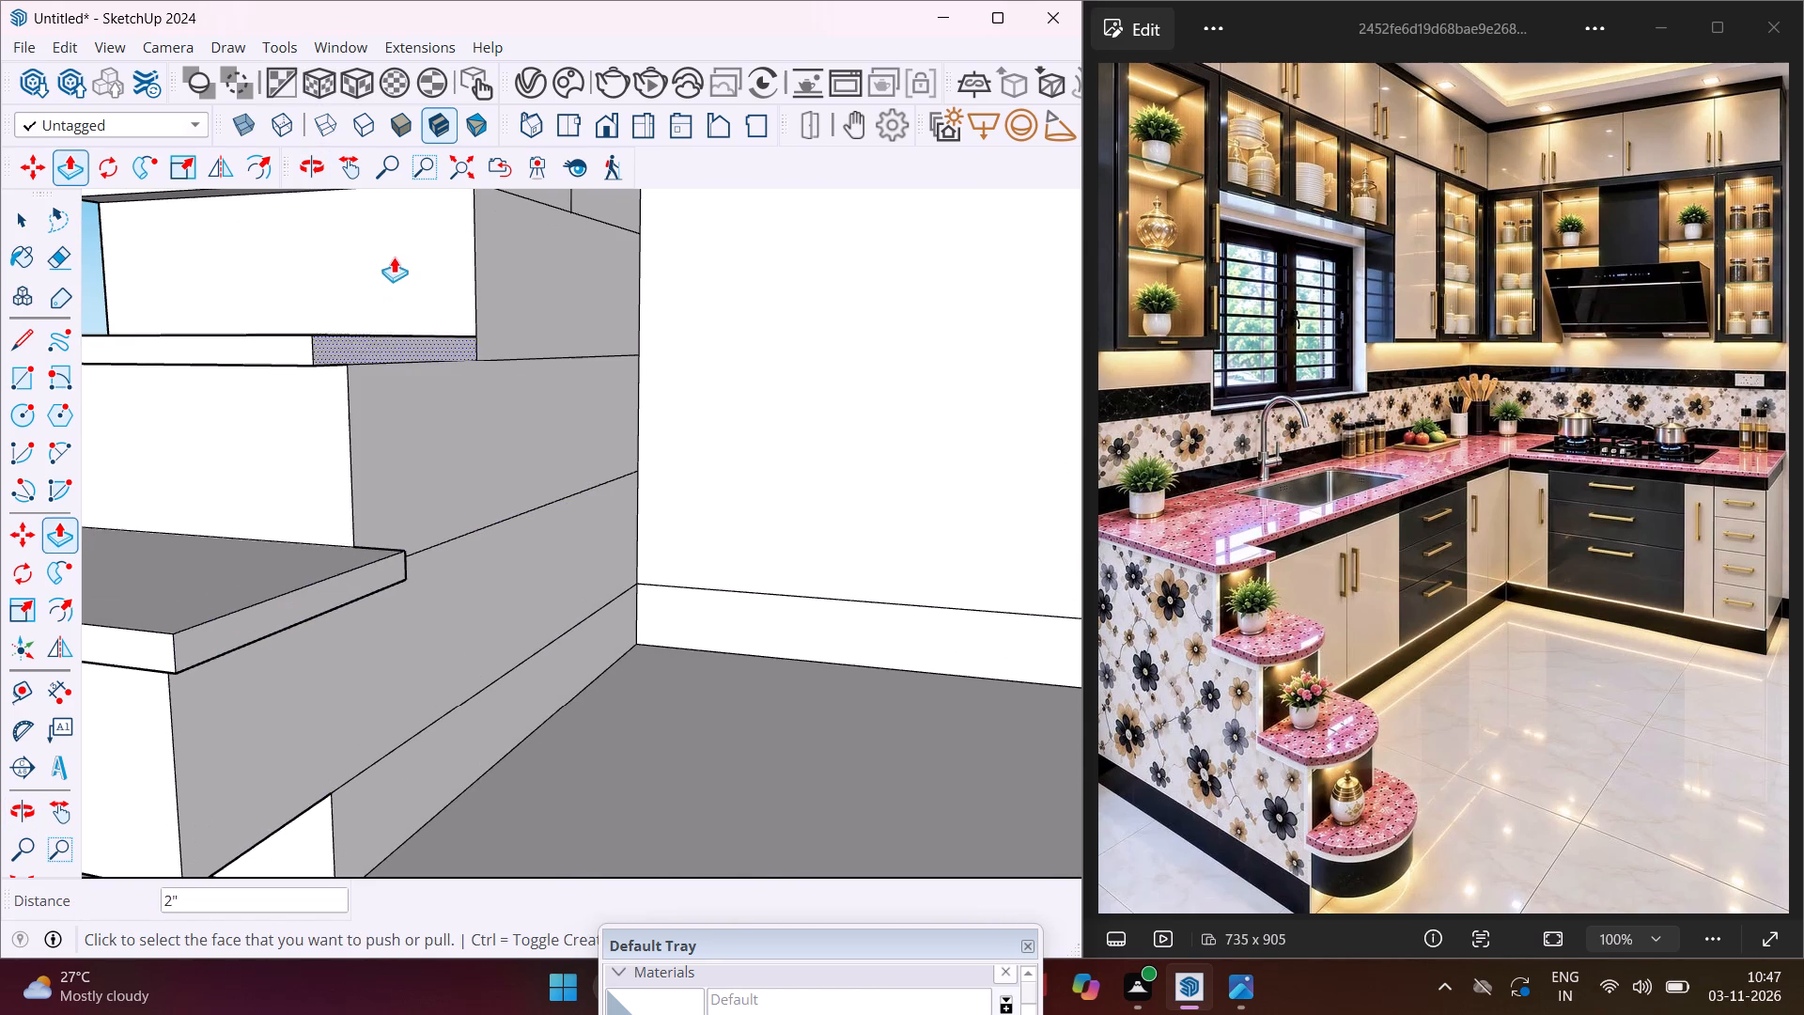
scroll(386, 290, "up", 3)
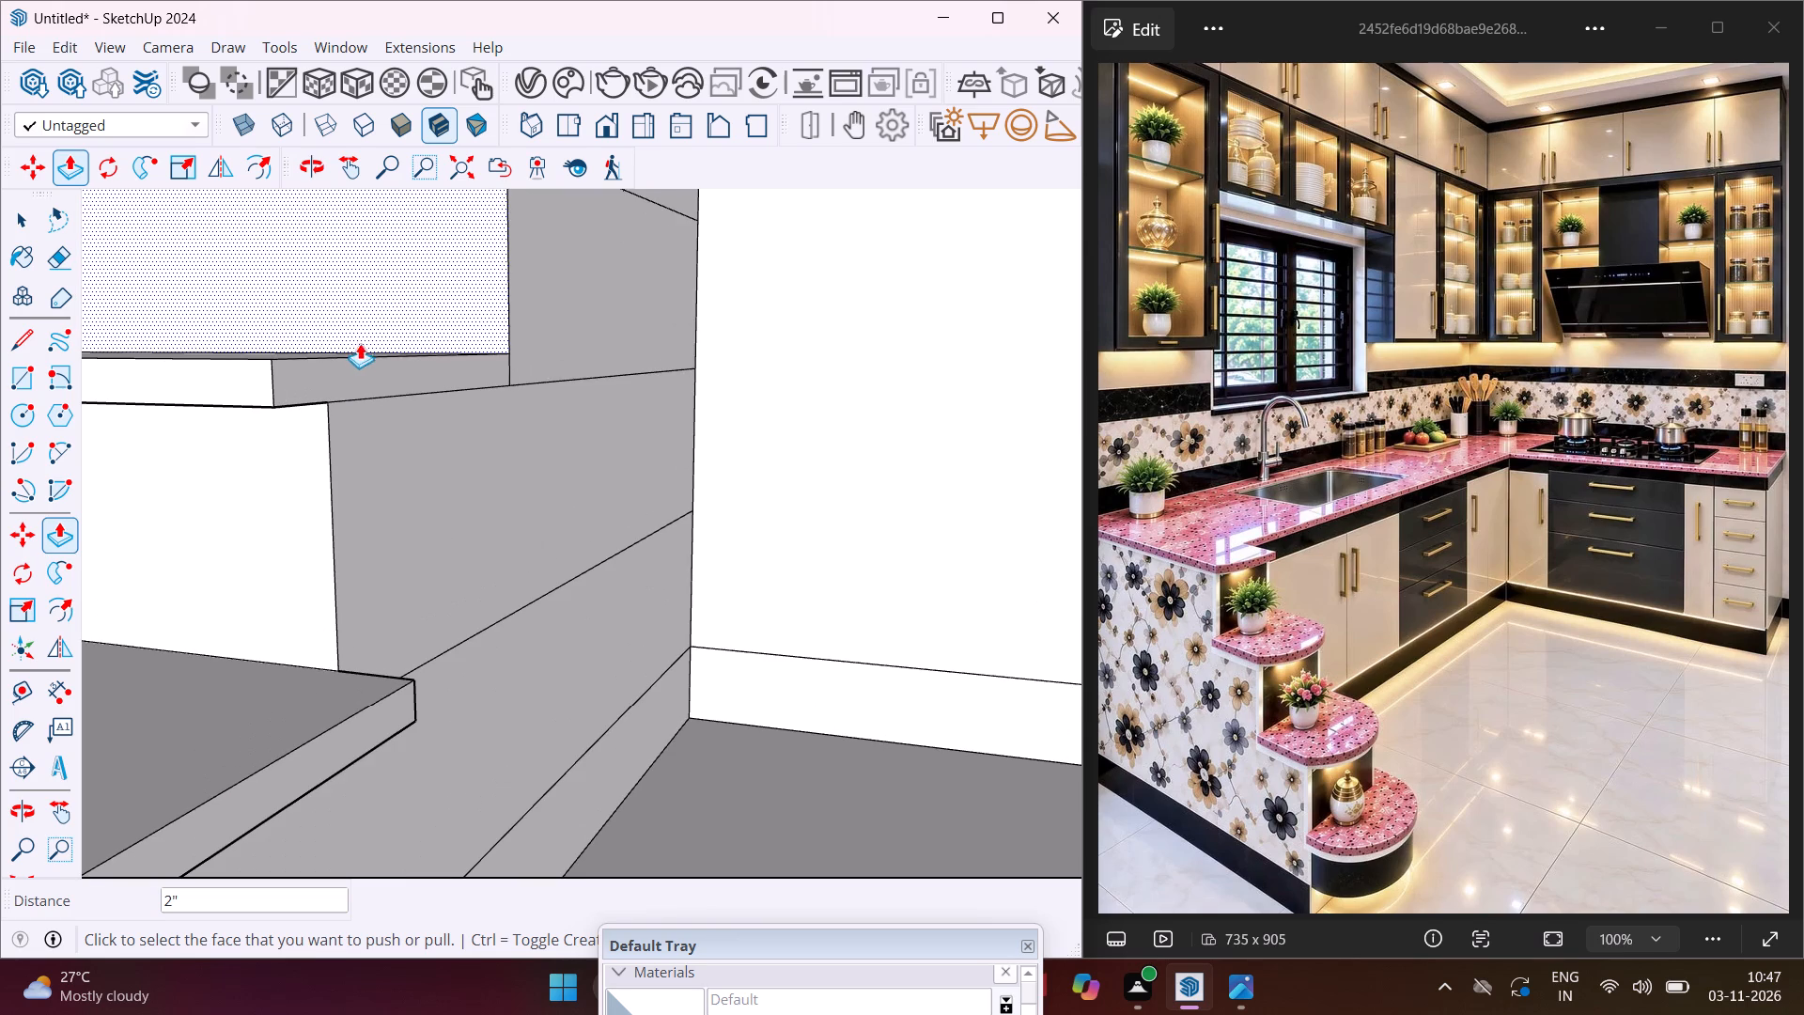
double_click(344, 367)
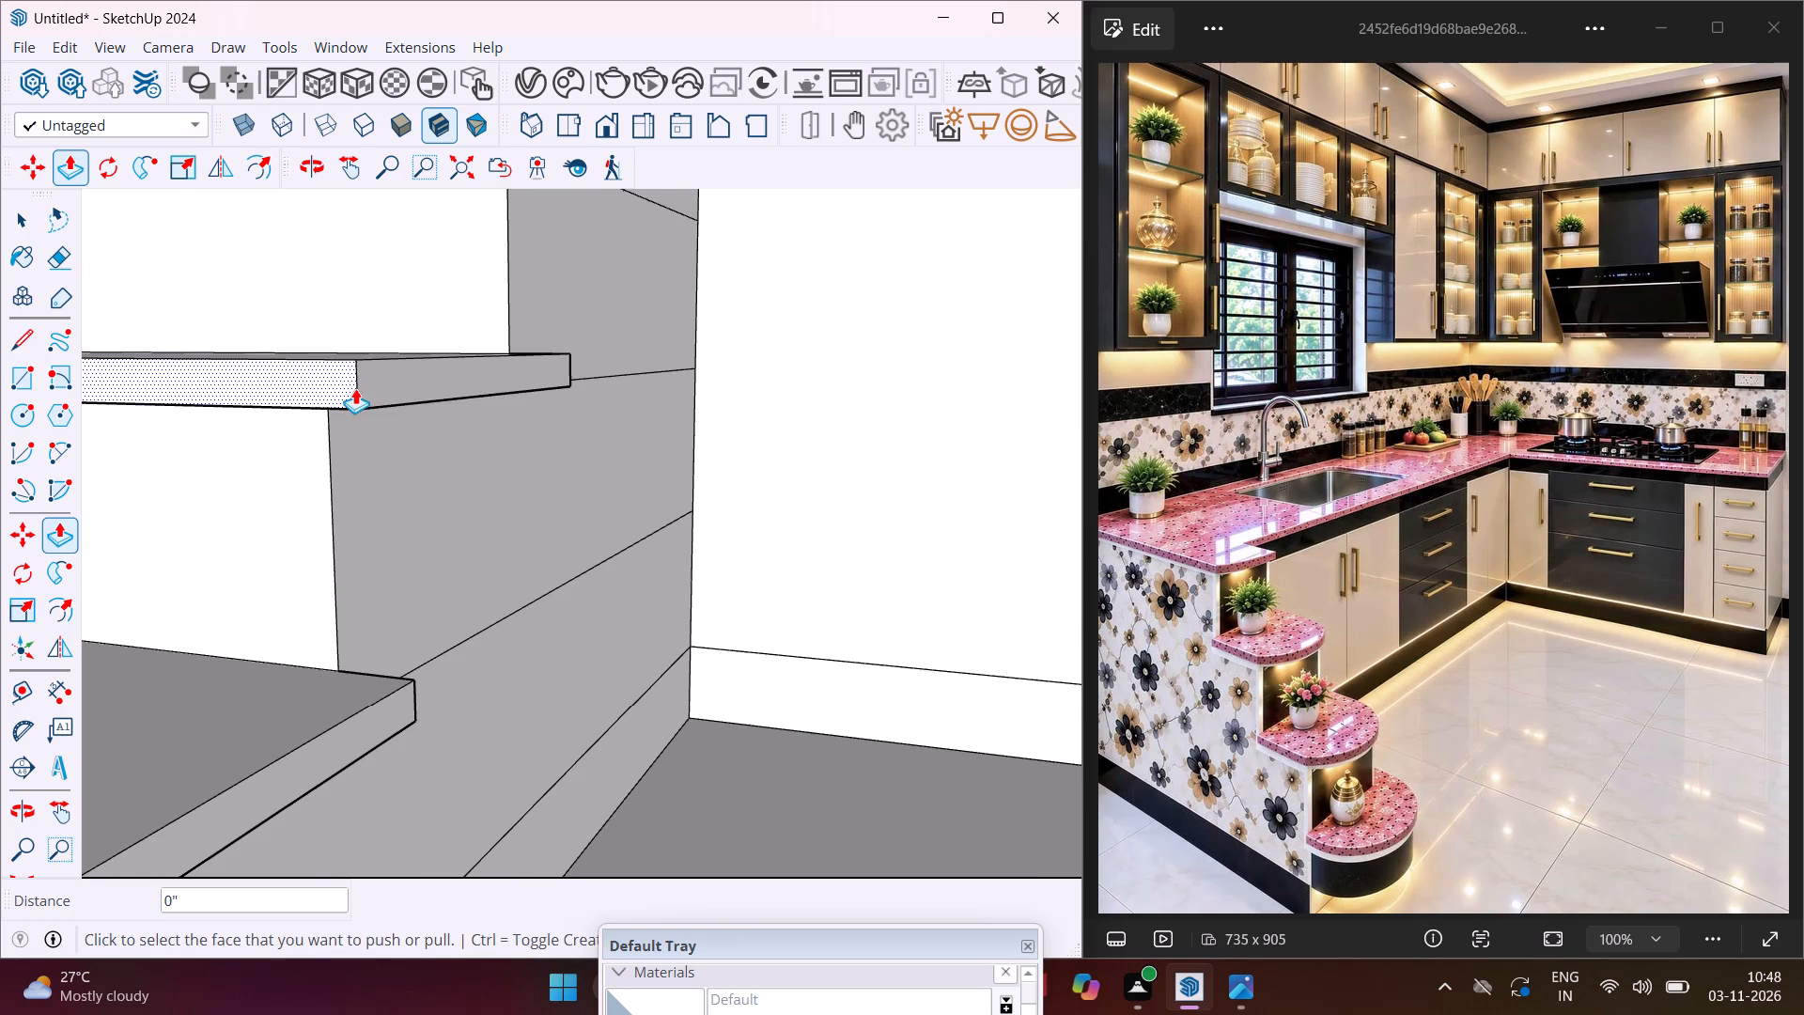
Repeat the 2" overhang on the inner side face of the counter slab's end above the steps.
scroll(355, 388, "down", 17)
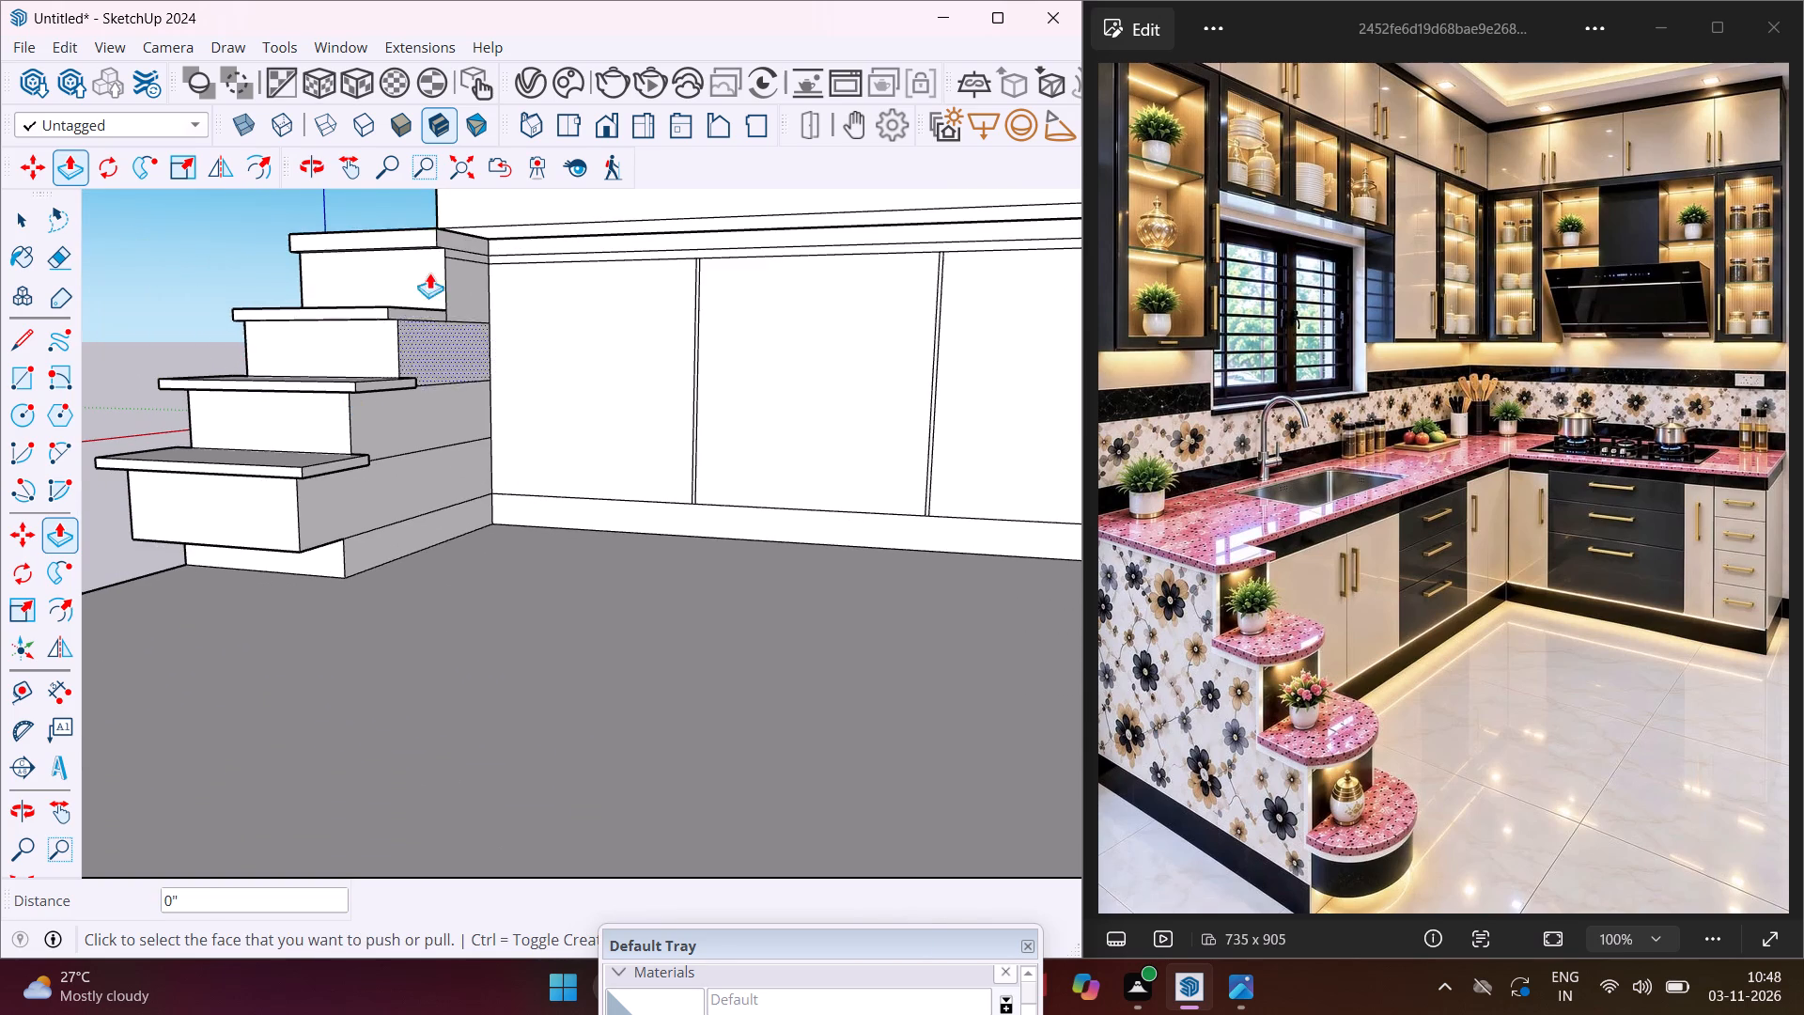
scroll(443, 231, "up", 10)
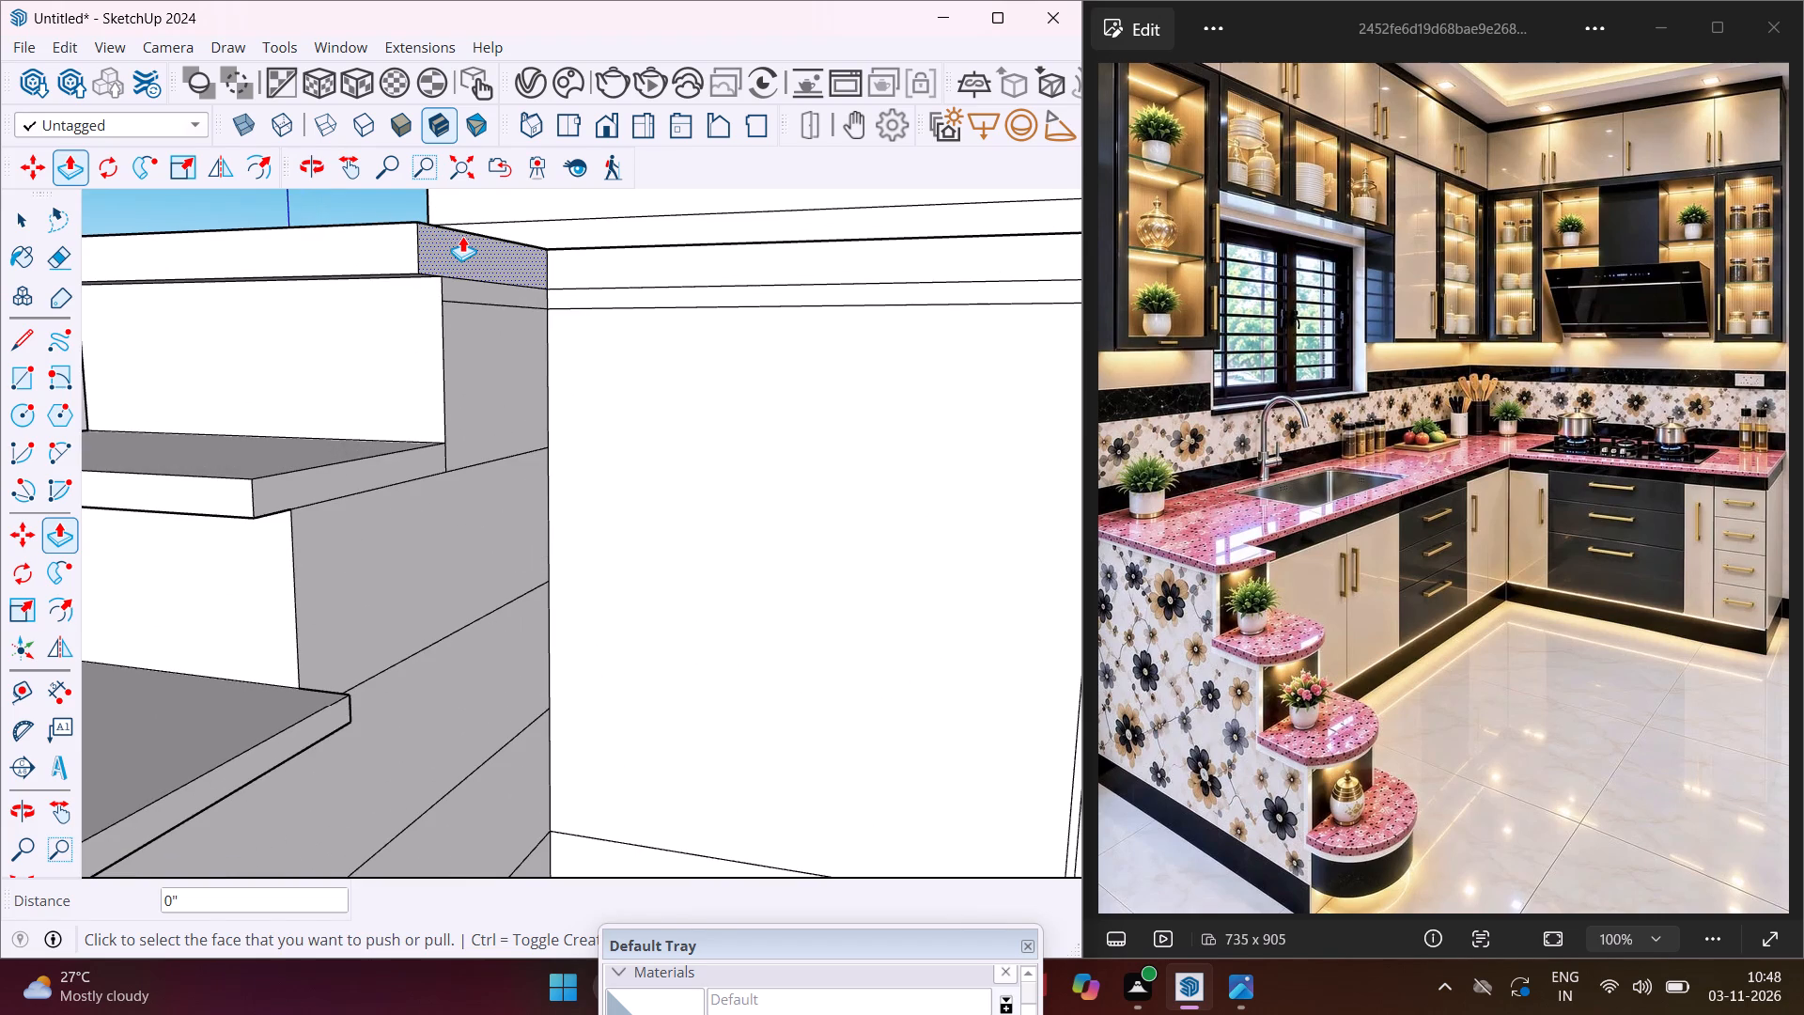
double_click(462, 236)
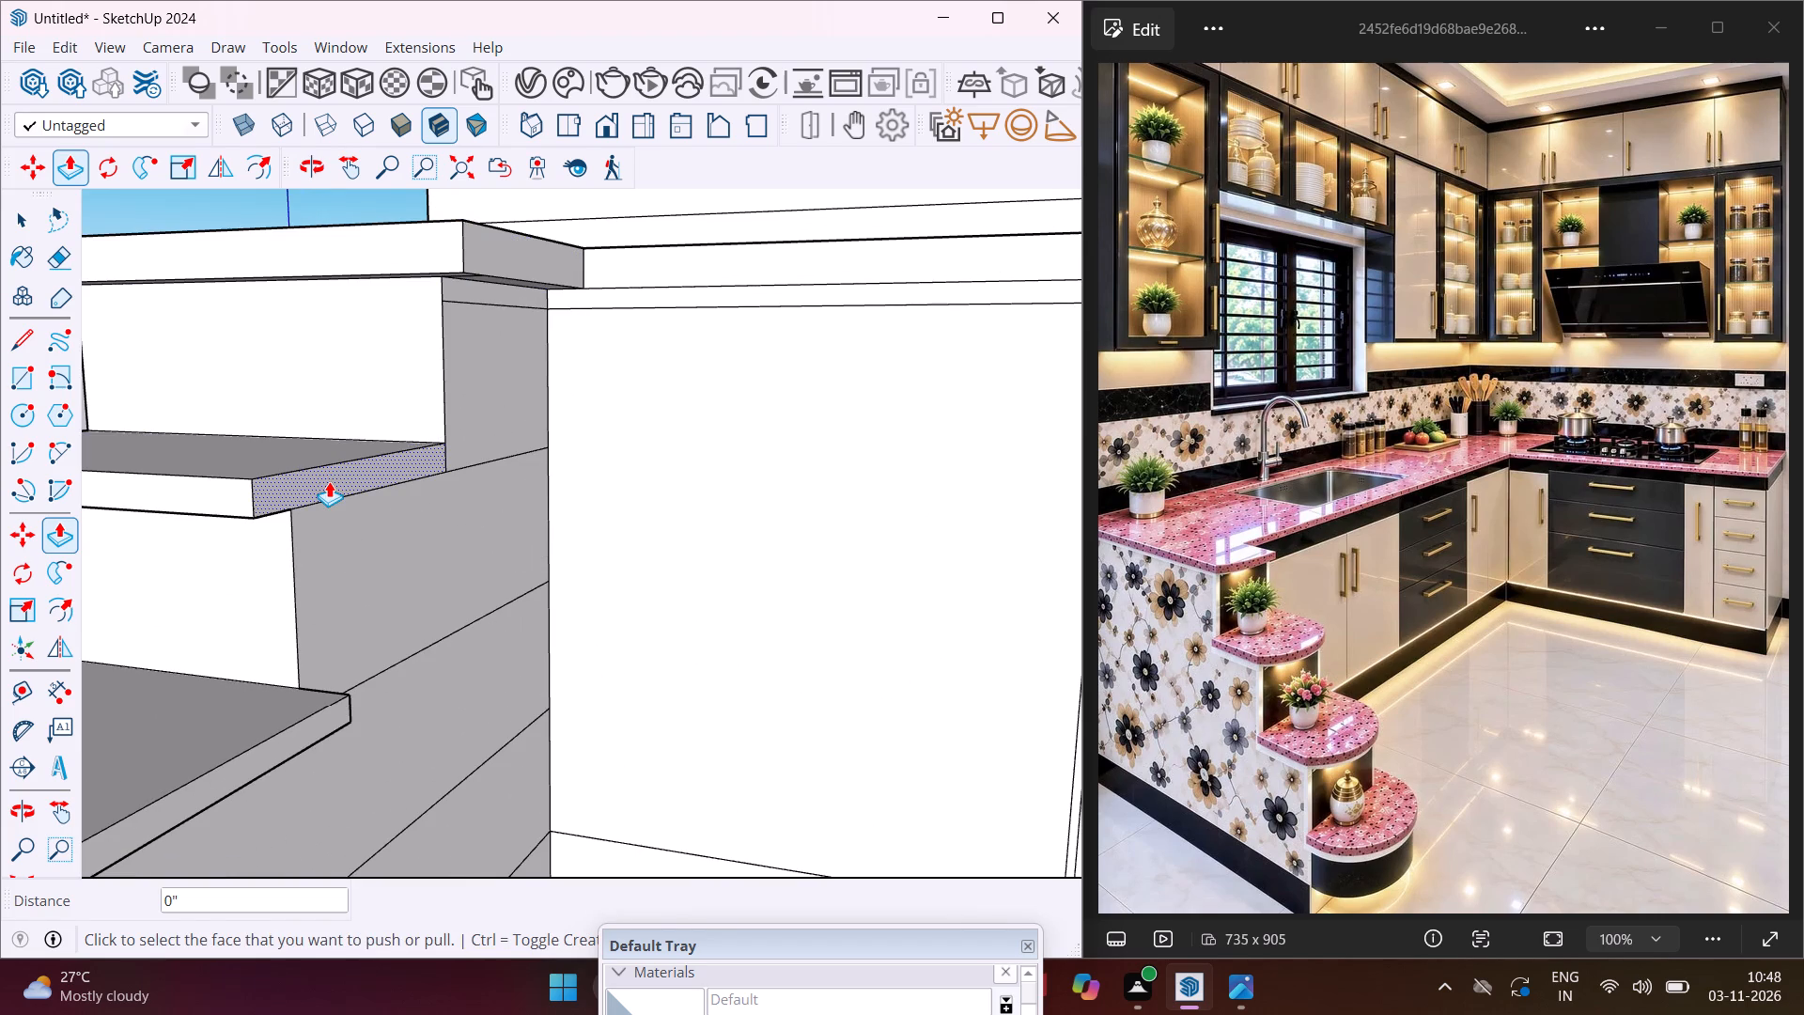
Repeat the 2" overhang on the inner side face of the uppermost tread slab.
left_click(329, 481)
left_click(329, 481)
scroll(323, 481, "down", 3)
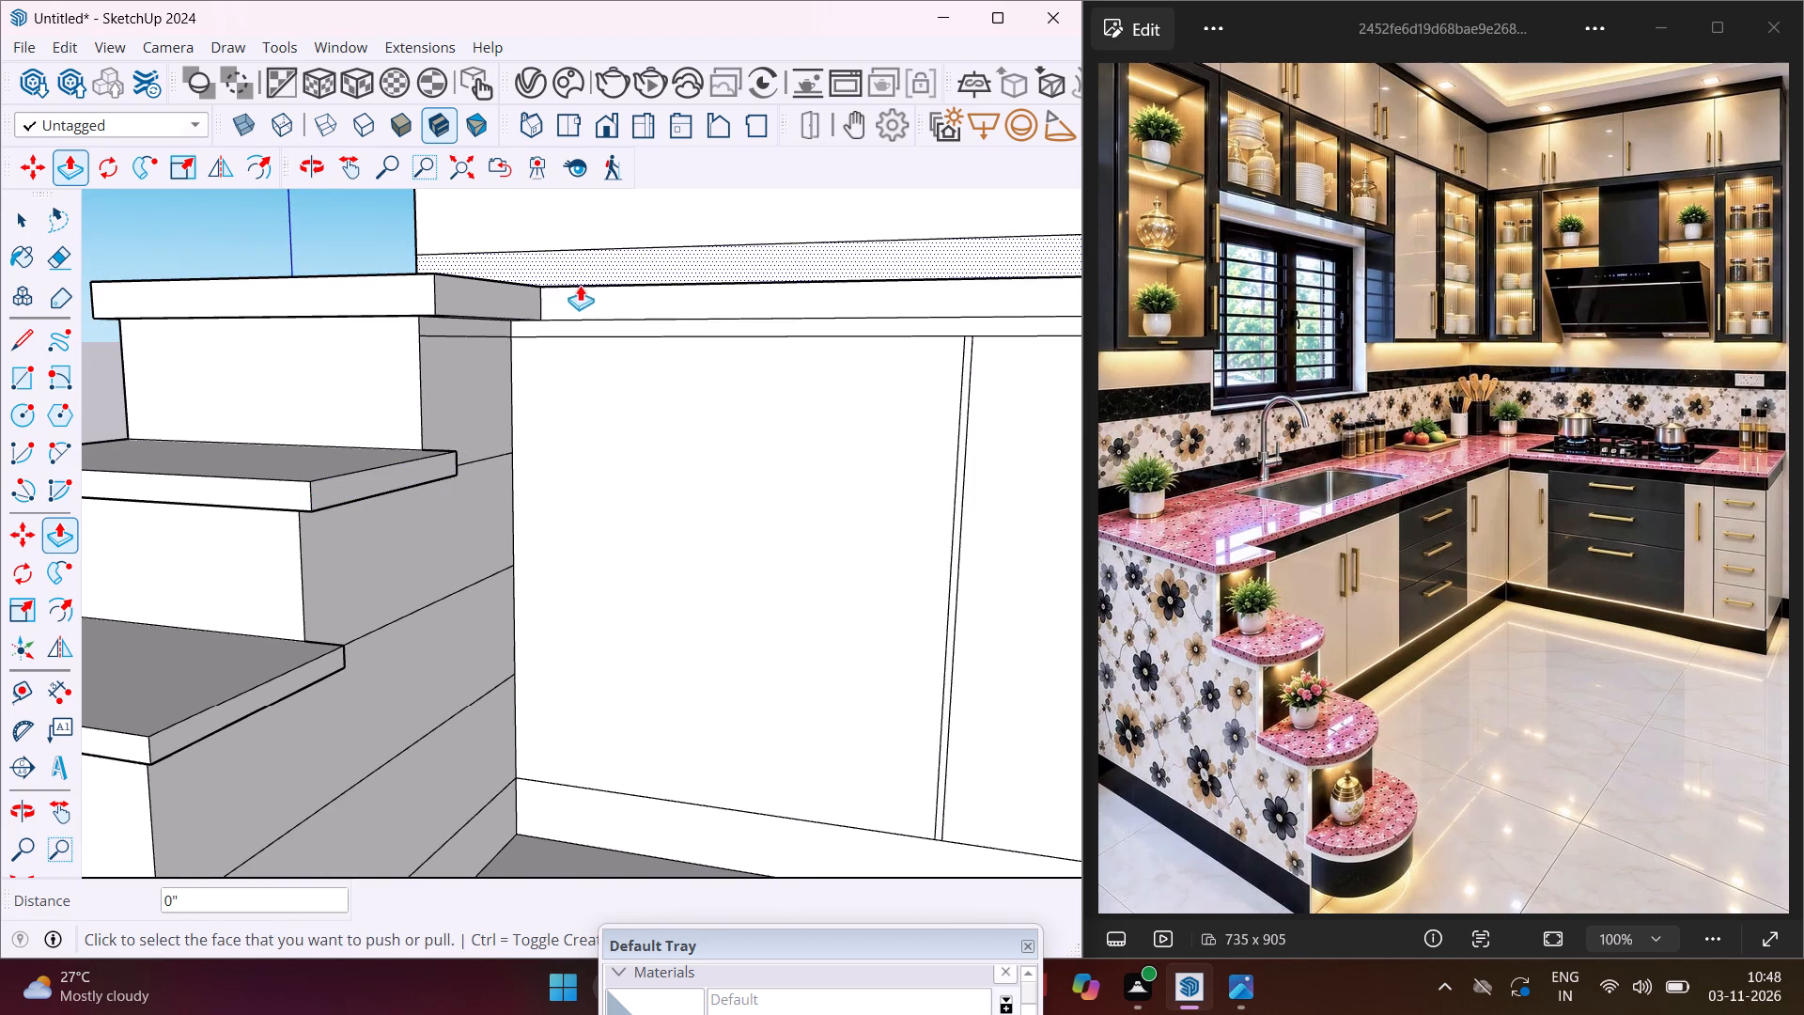
Repeat the 2" overhang on the countertop's front edge face along the window-side run, beside the stepped end.
scroll(585, 284, "up", 3)
middle_click_drag(562, 400, 535, 555)
scroll(596, 338, "up", 2)
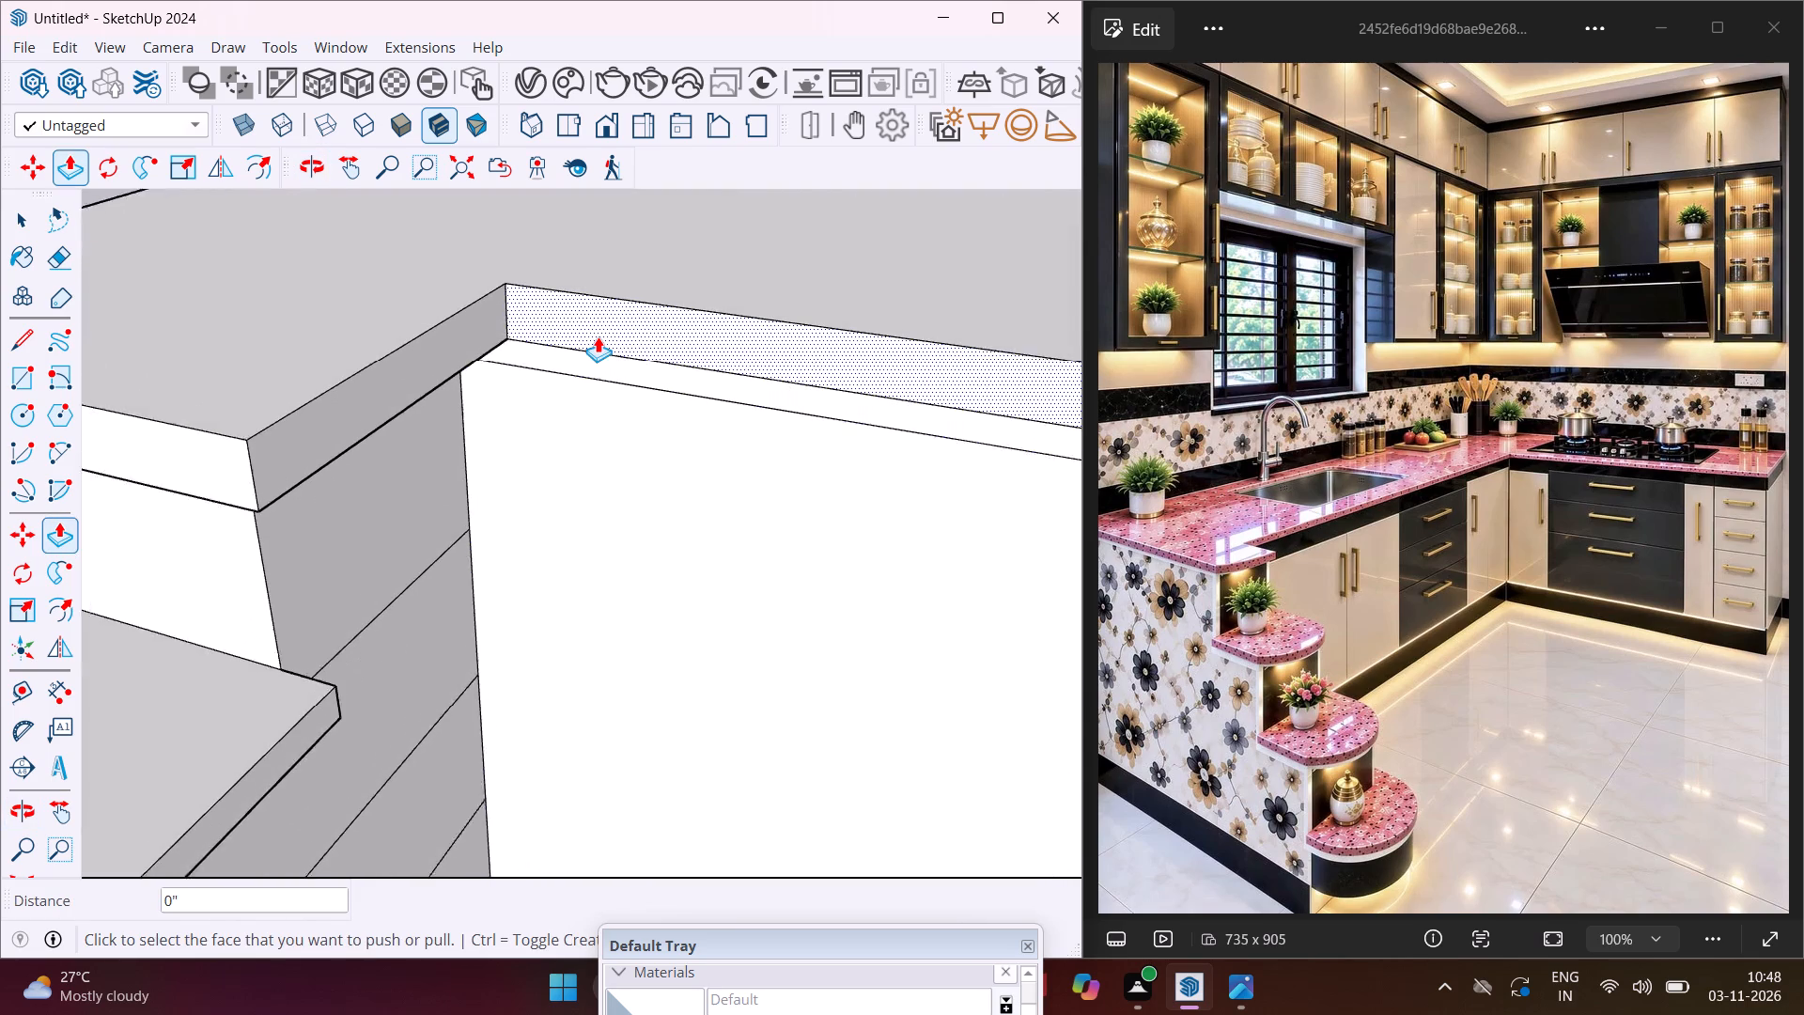
scroll(598, 336, "up", 2)
double_click(598, 336)
scroll(355, 334, "down", 10)
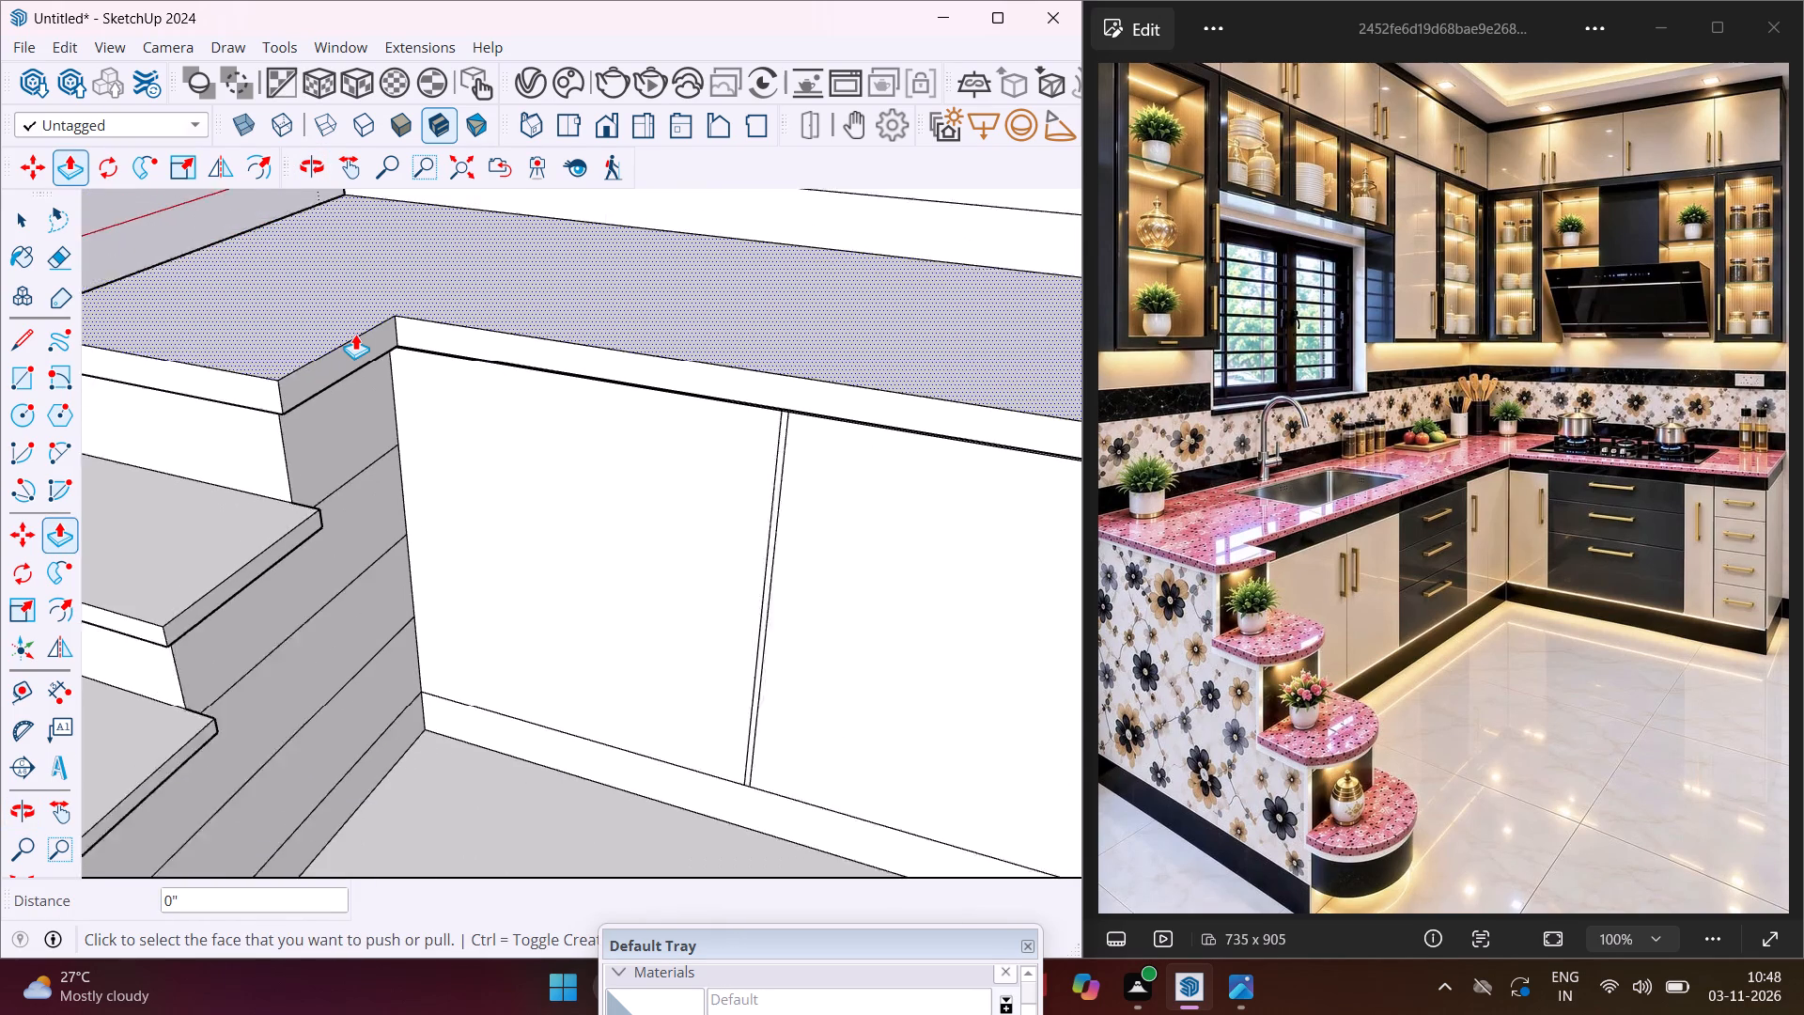
scroll(355, 334, "down", 6)
Repeat the 2" overhang on the countertop's front edge face along the adjoining back-wall run.
middle_click_drag(360, 334, 938, 300)
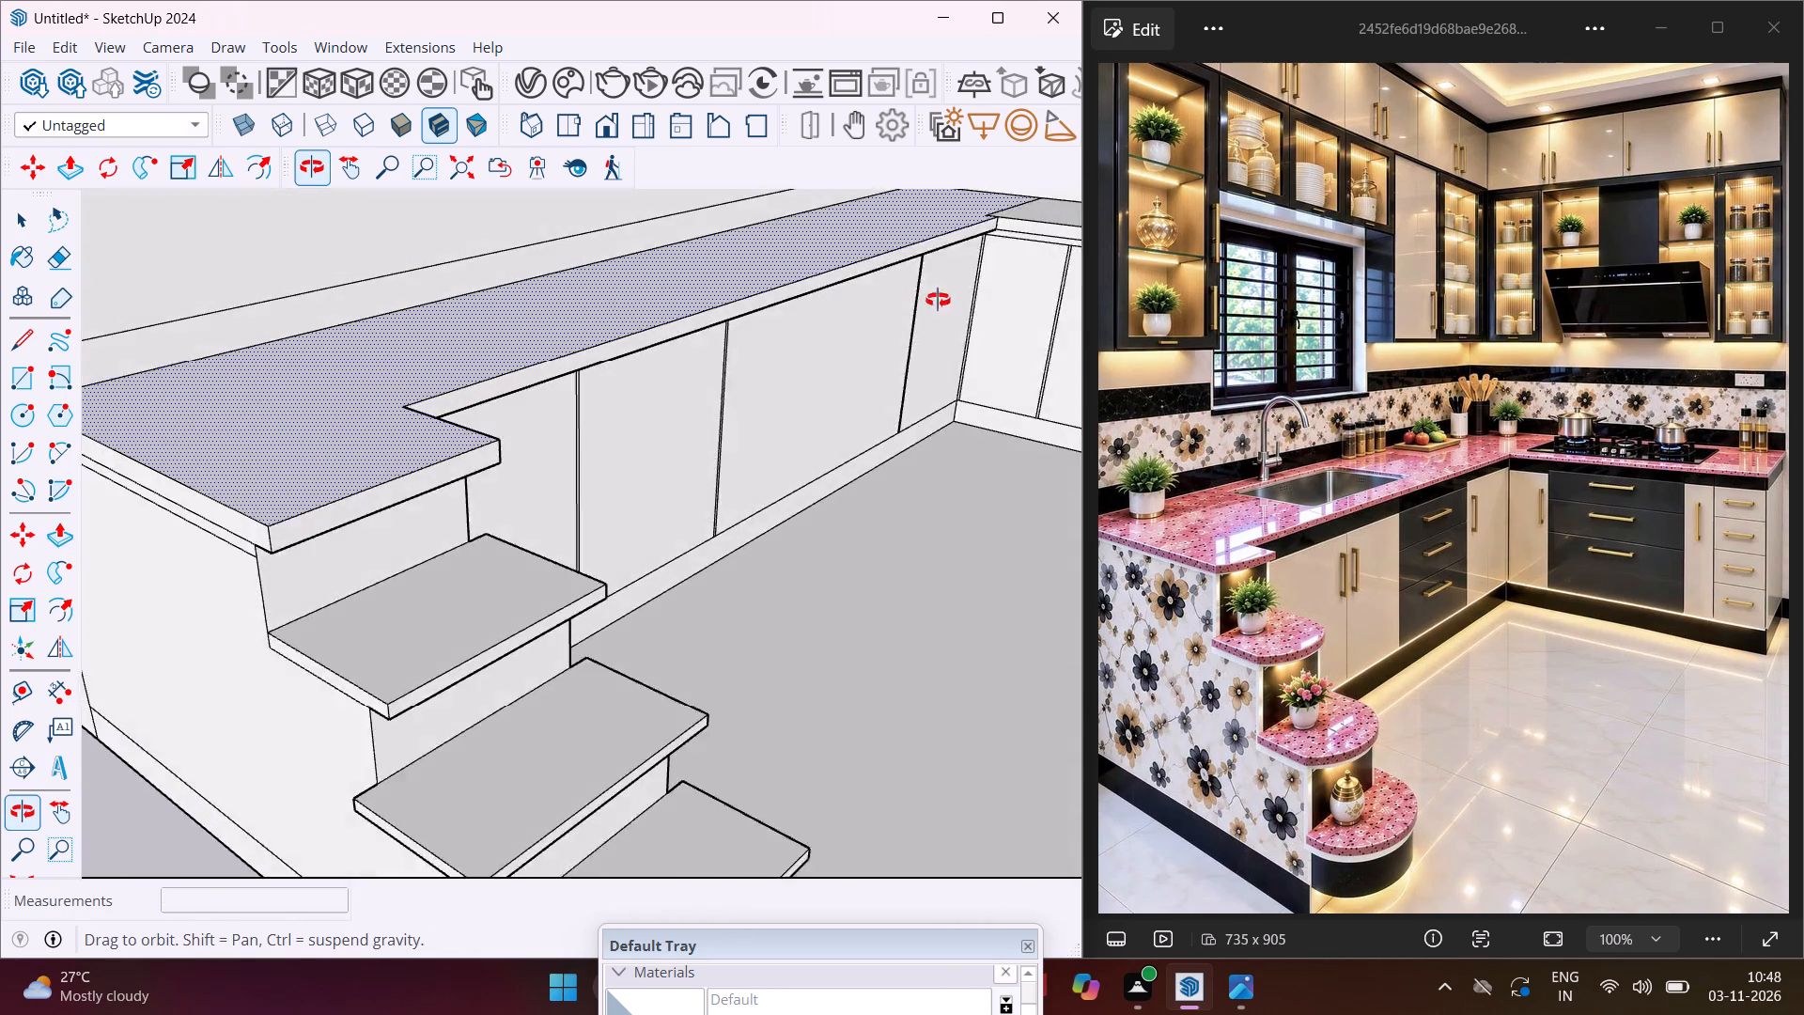
middle_click_drag(938, 300, 973, 295)
scroll(972, 227, "up", 8)
double_click(972, 227)
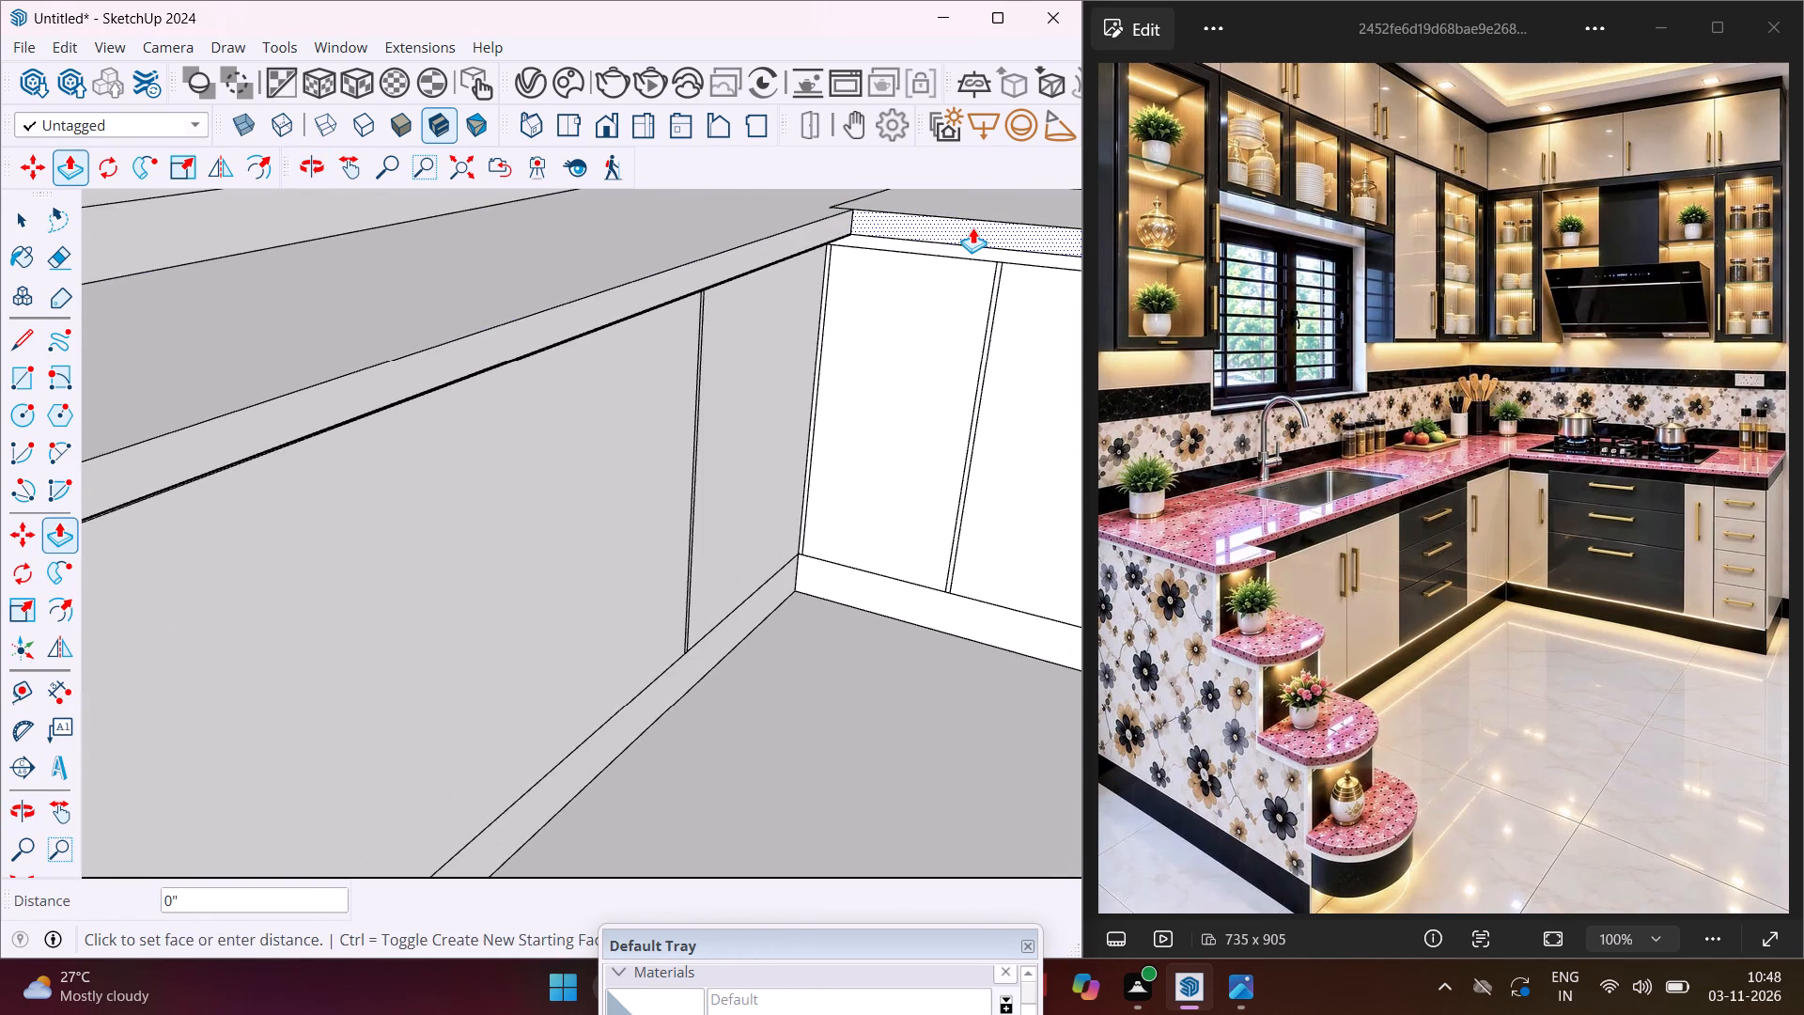
scroll(598, 314, "down", 5)
scroll(469, 355, "down", 10)
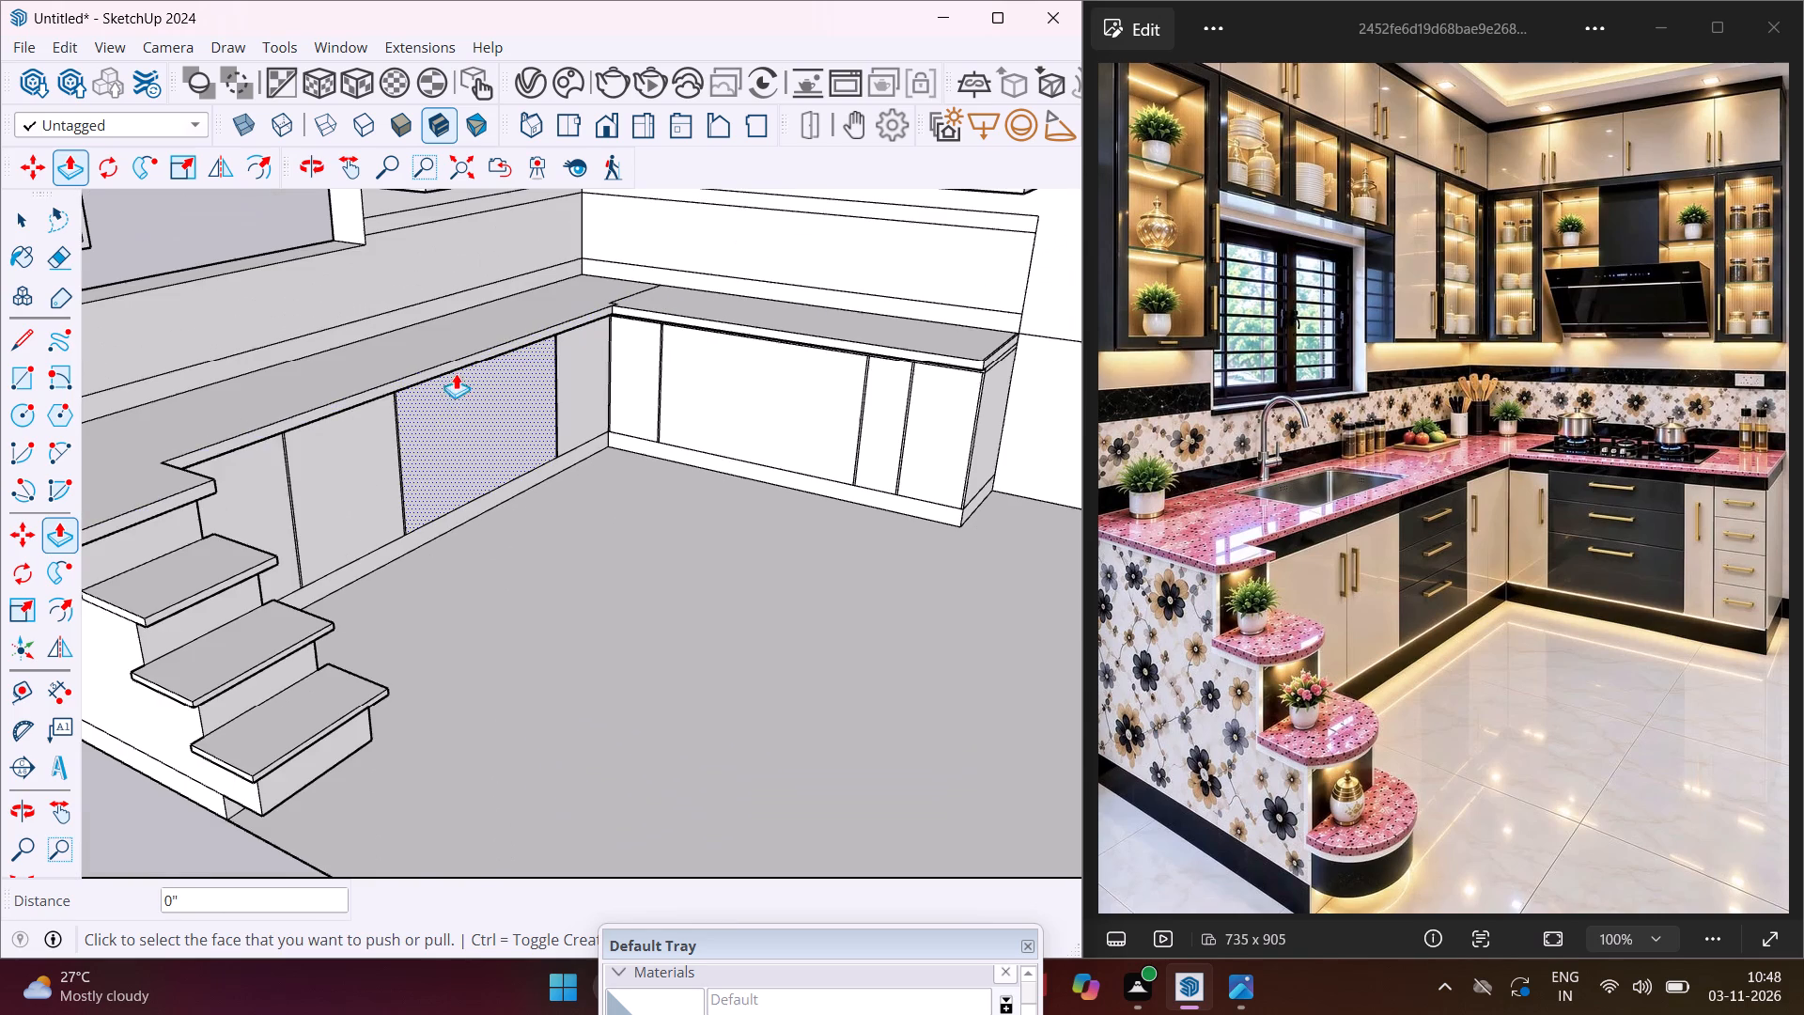
middle_click_drag(407, 469, 684, 367)
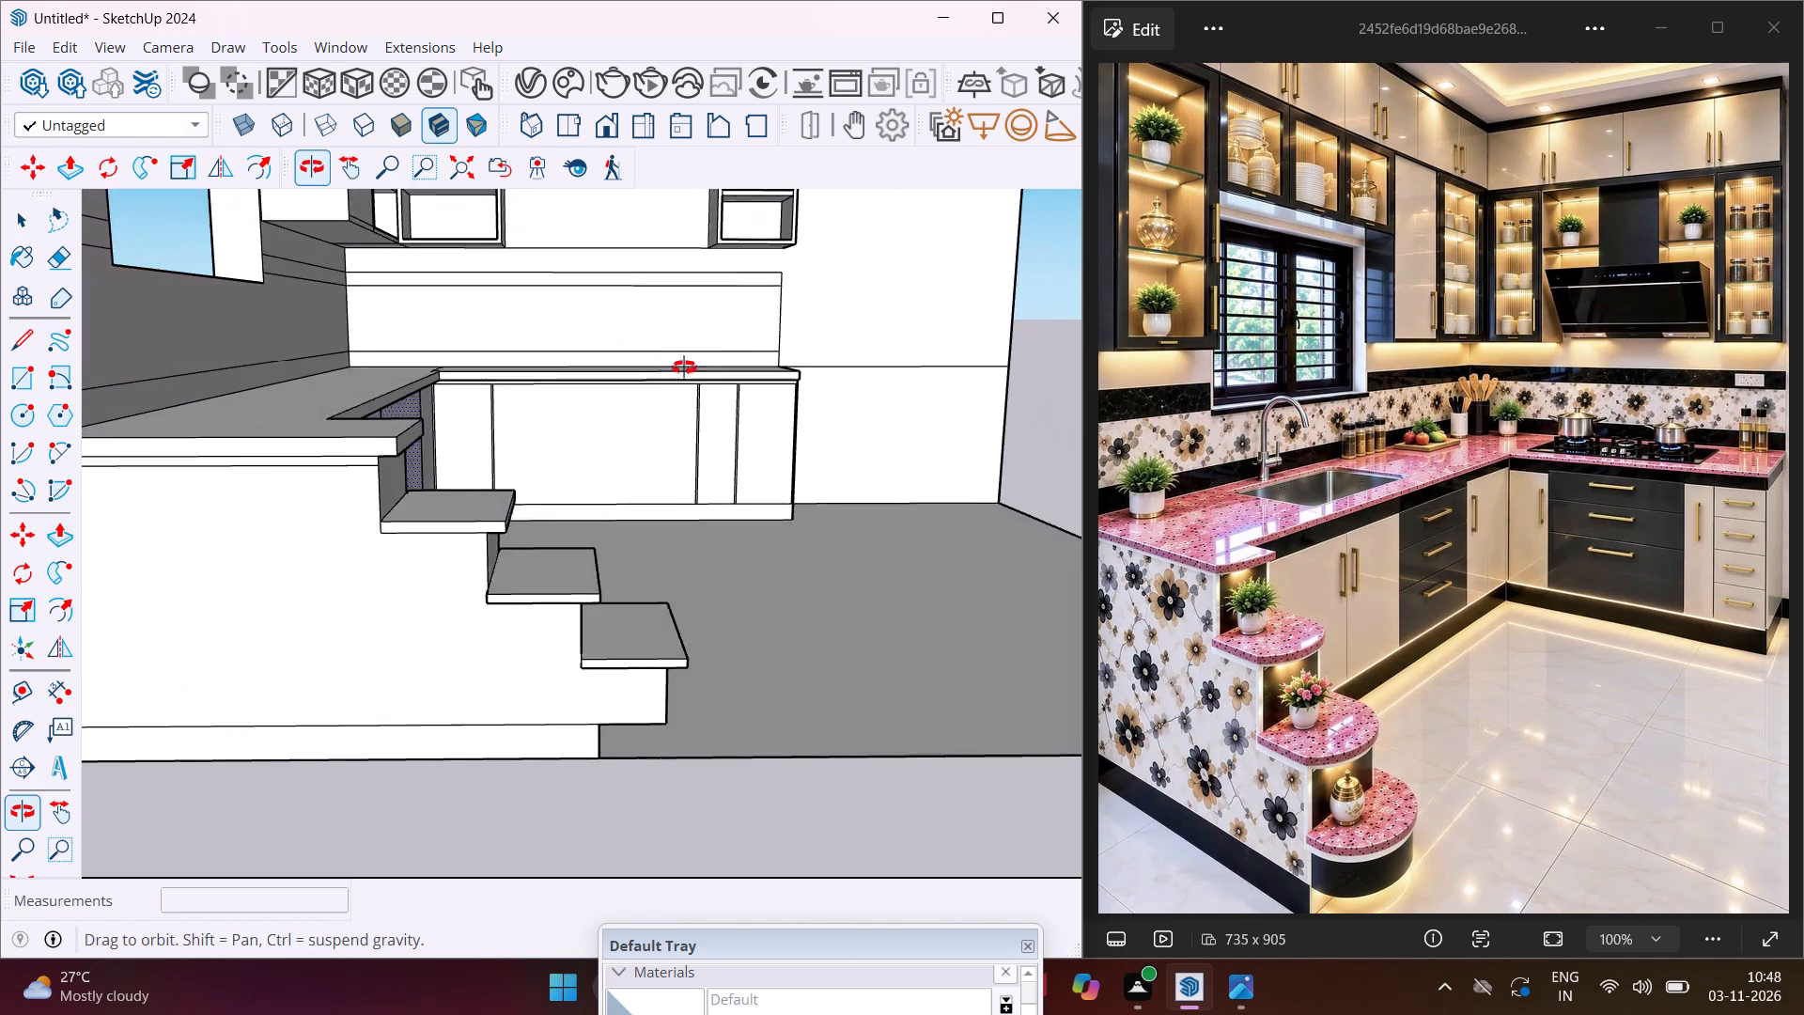
middle_click_drag(684, 367, 700, 370)
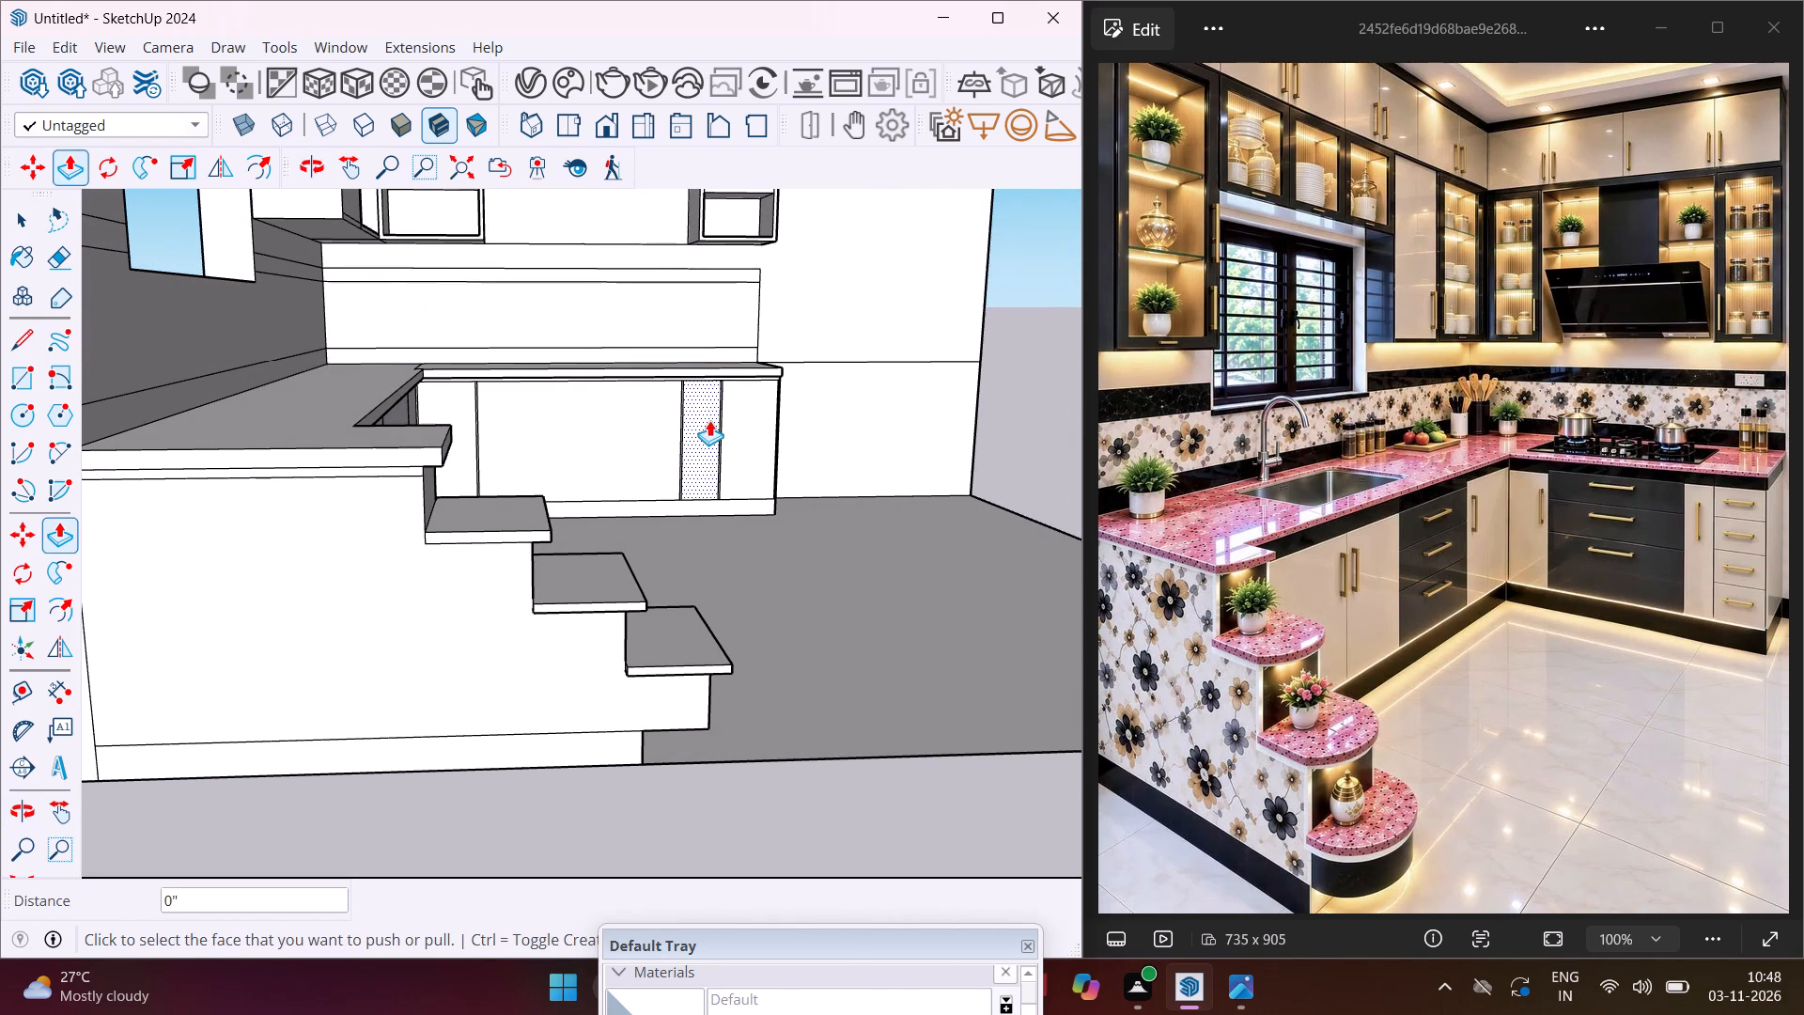
key("Escape")
key("space")
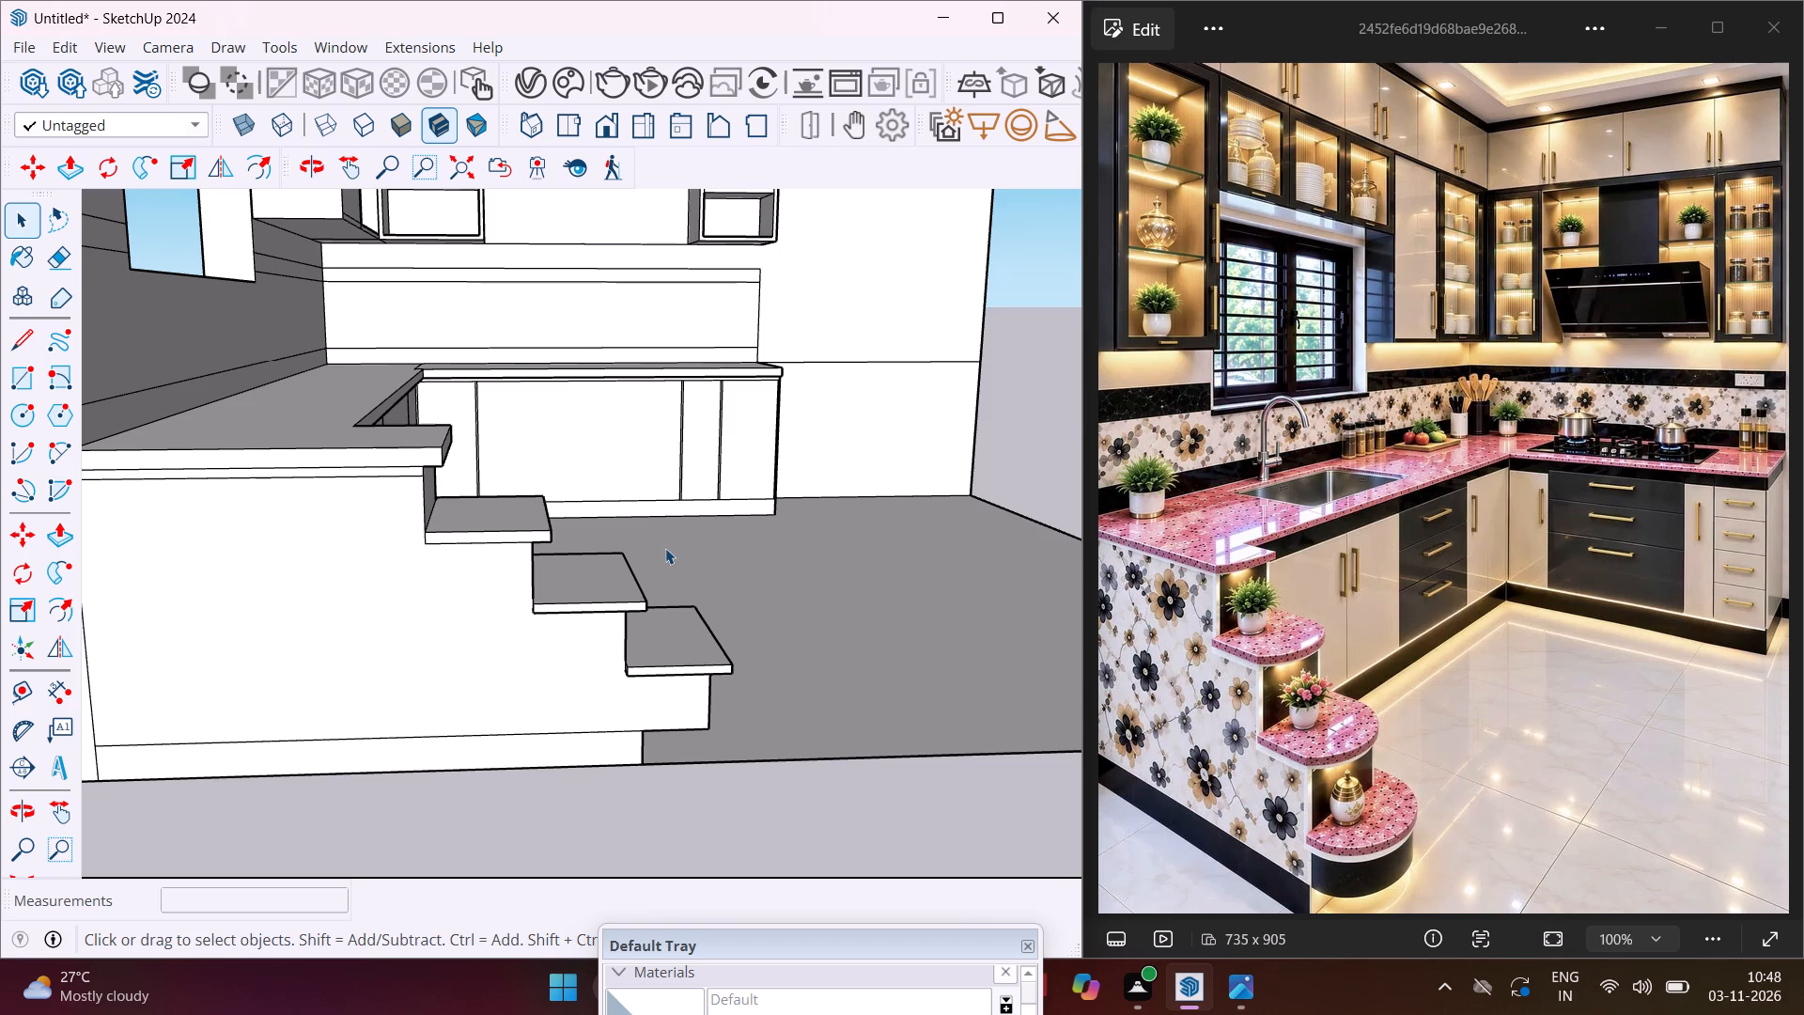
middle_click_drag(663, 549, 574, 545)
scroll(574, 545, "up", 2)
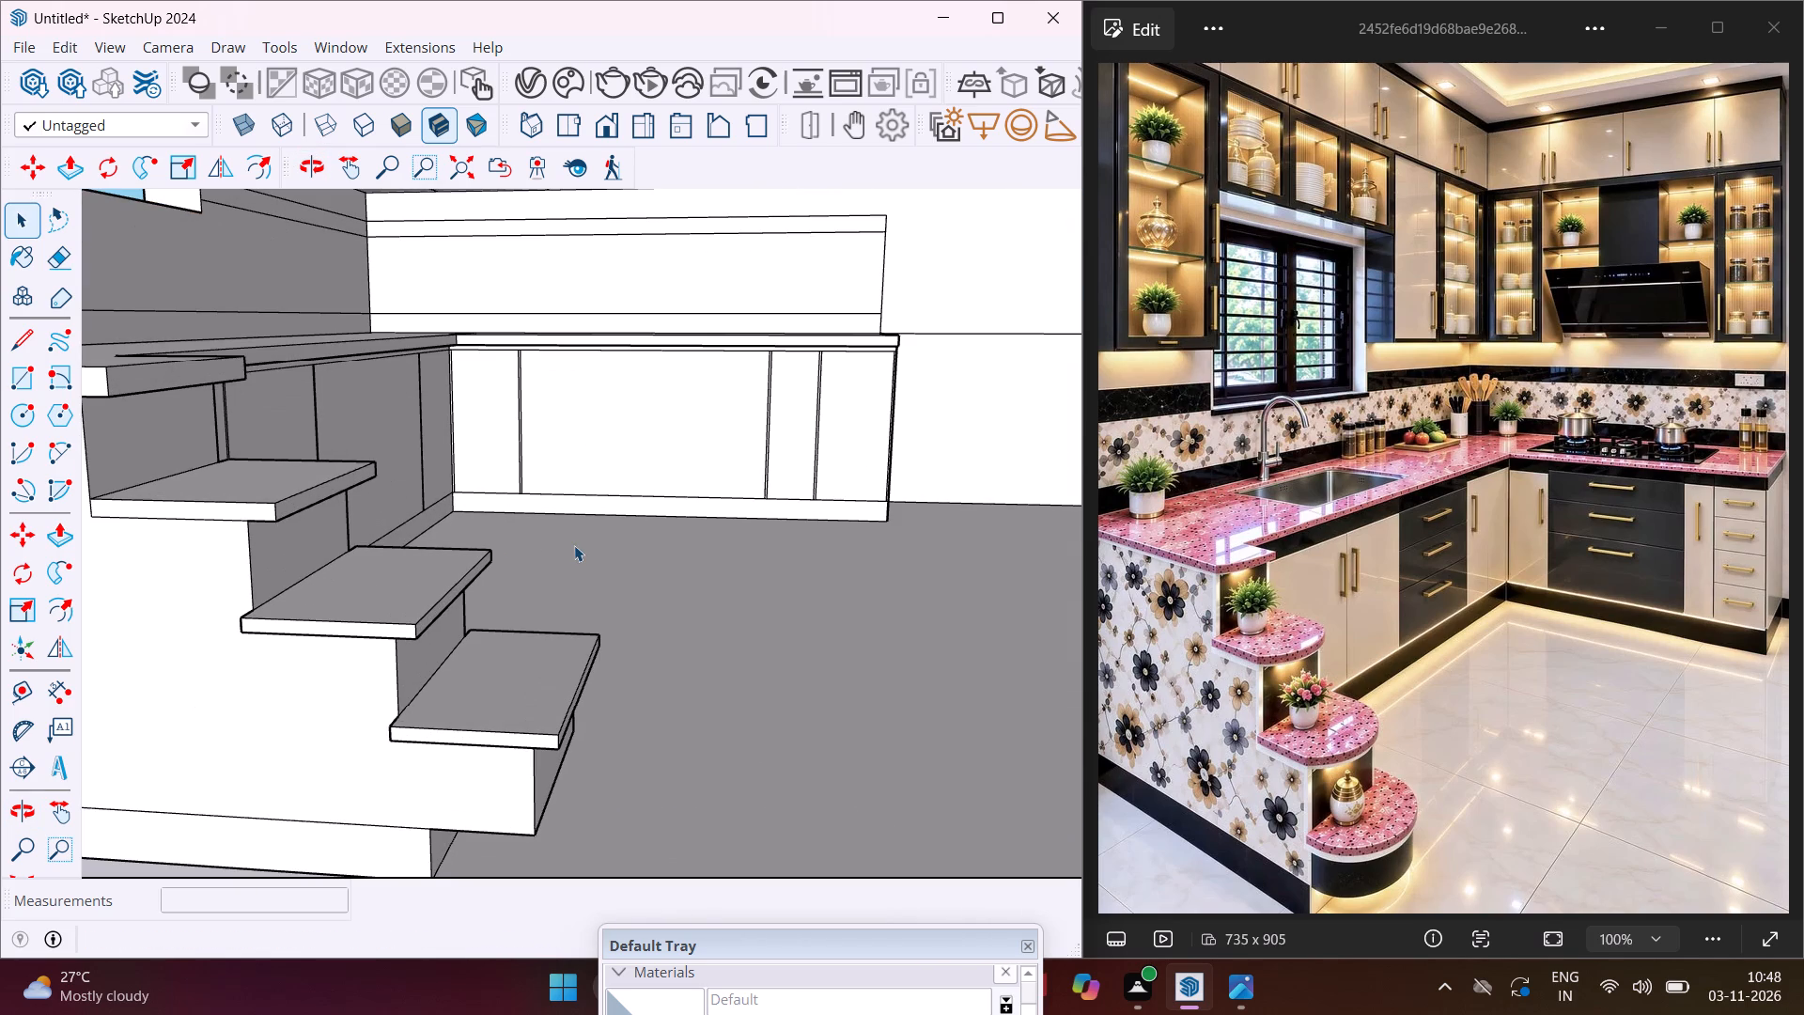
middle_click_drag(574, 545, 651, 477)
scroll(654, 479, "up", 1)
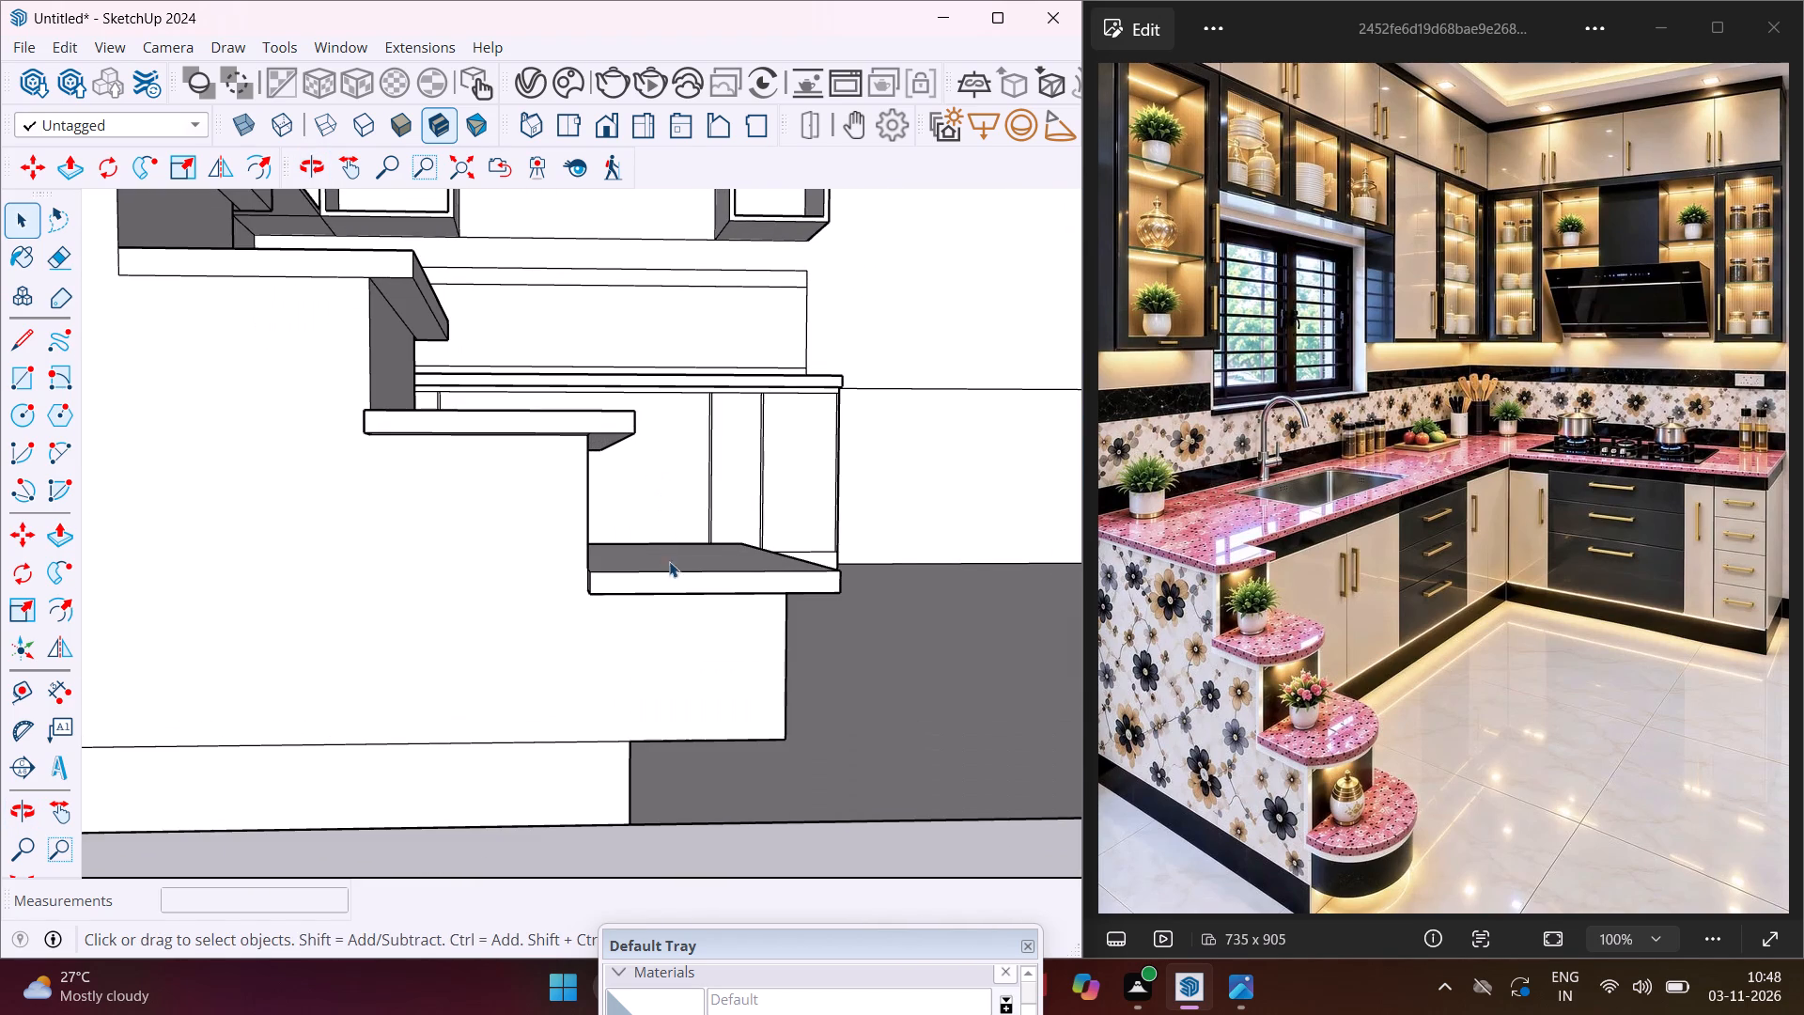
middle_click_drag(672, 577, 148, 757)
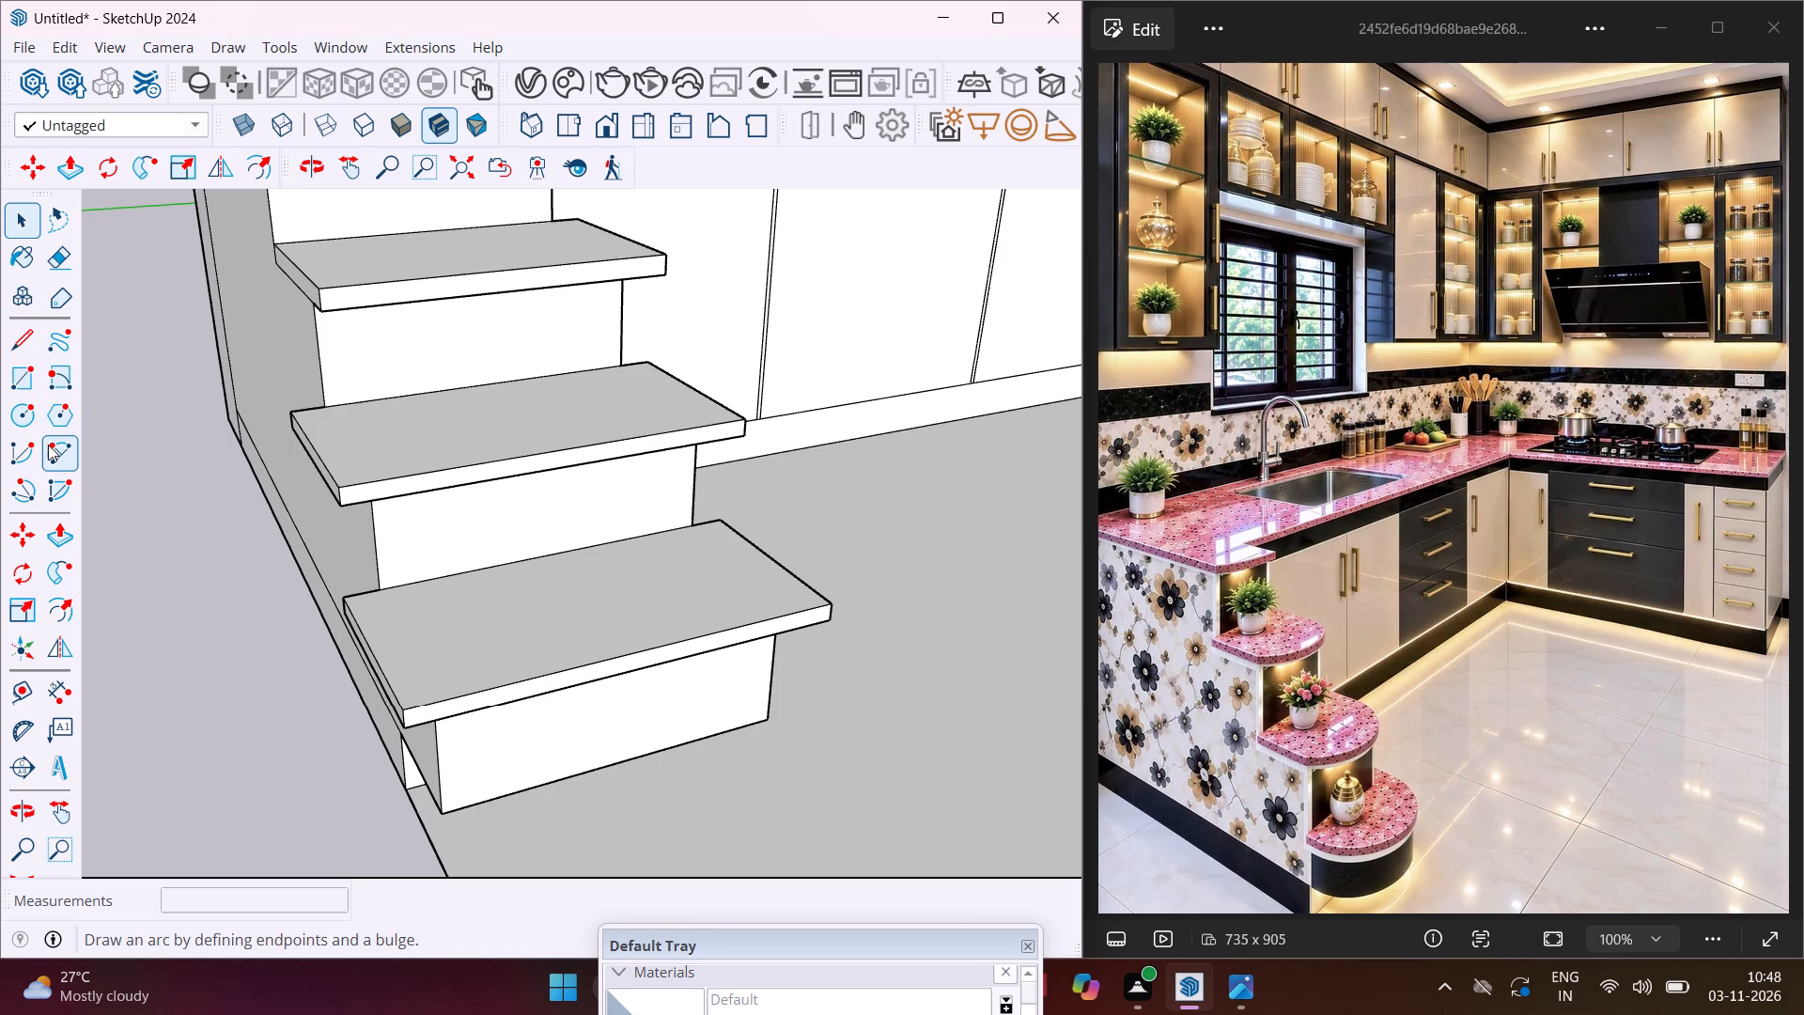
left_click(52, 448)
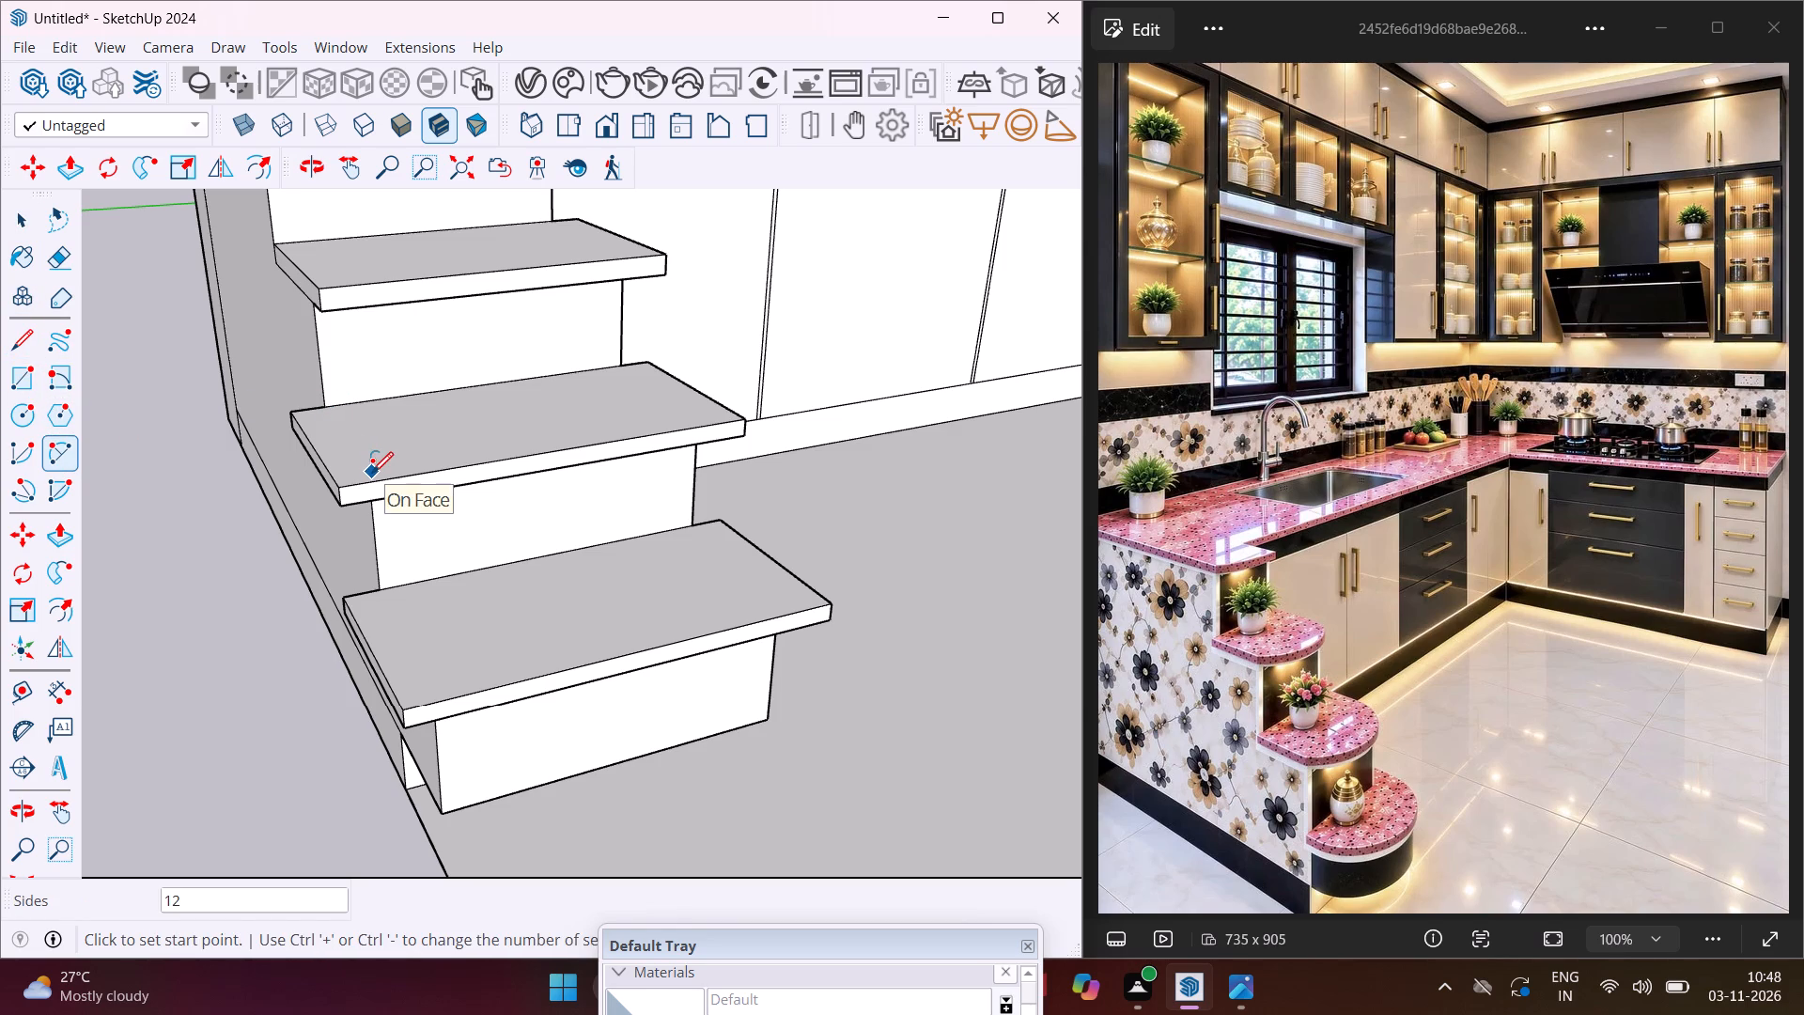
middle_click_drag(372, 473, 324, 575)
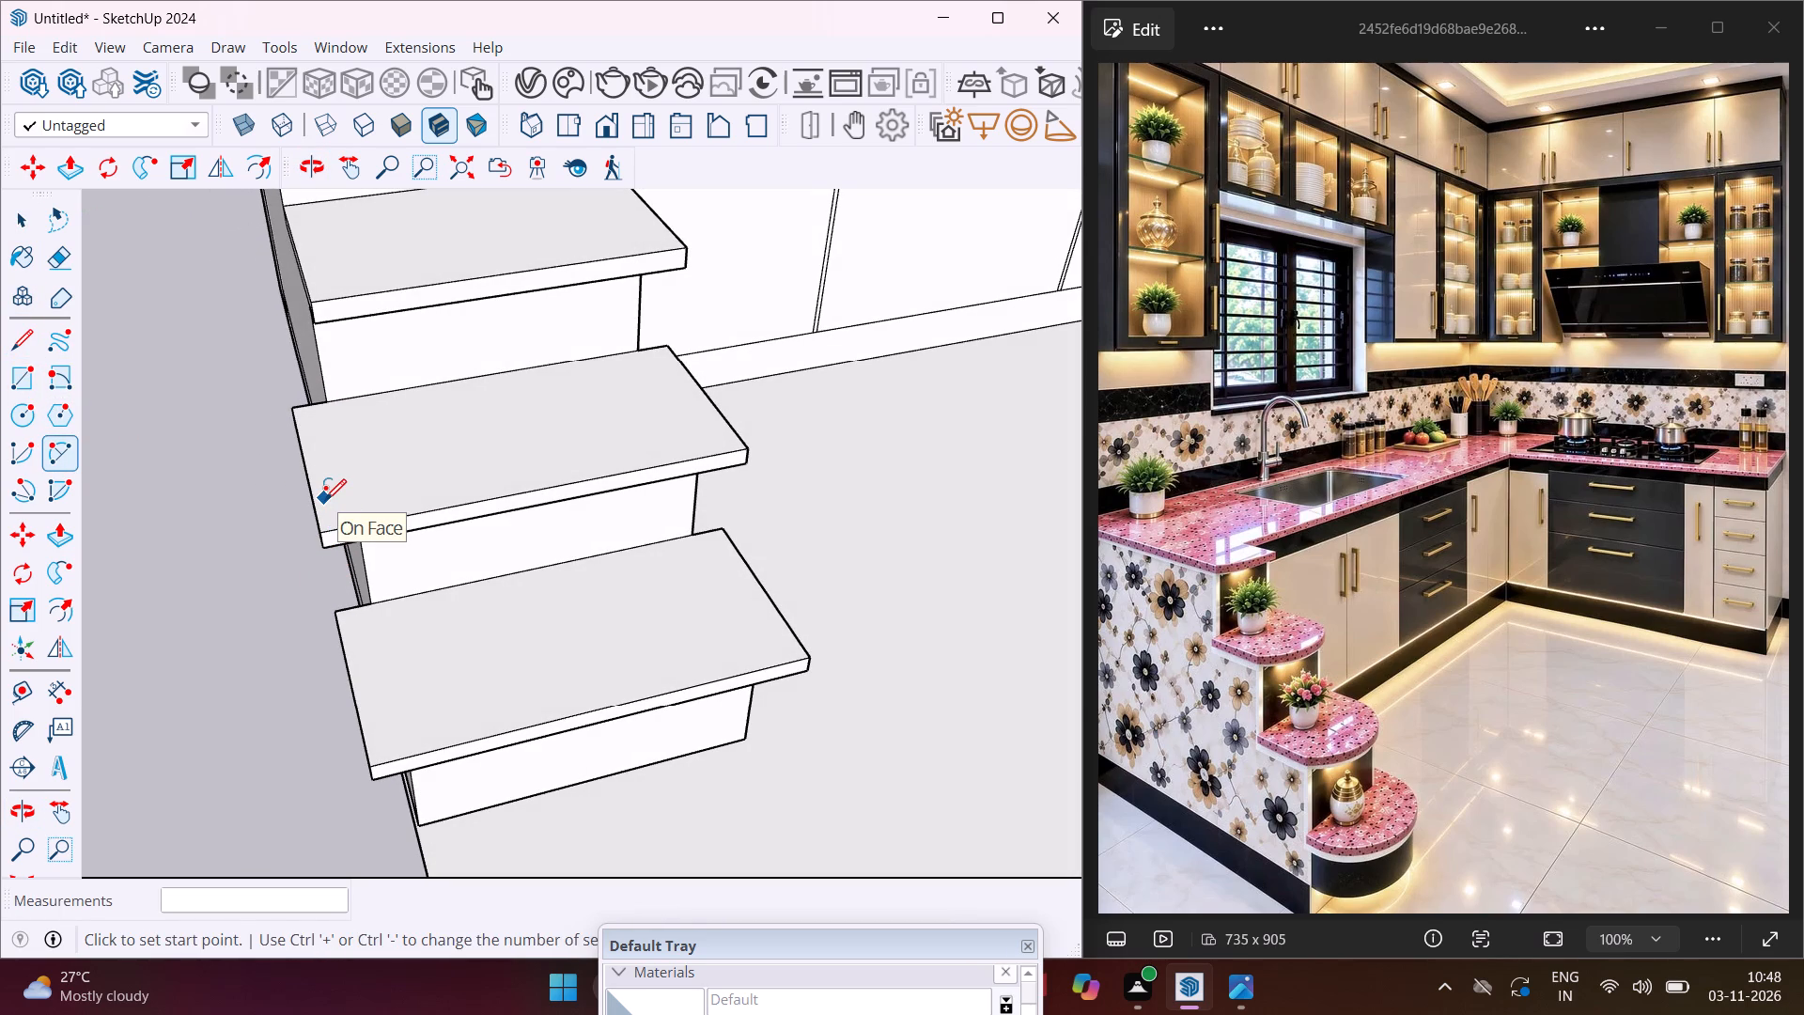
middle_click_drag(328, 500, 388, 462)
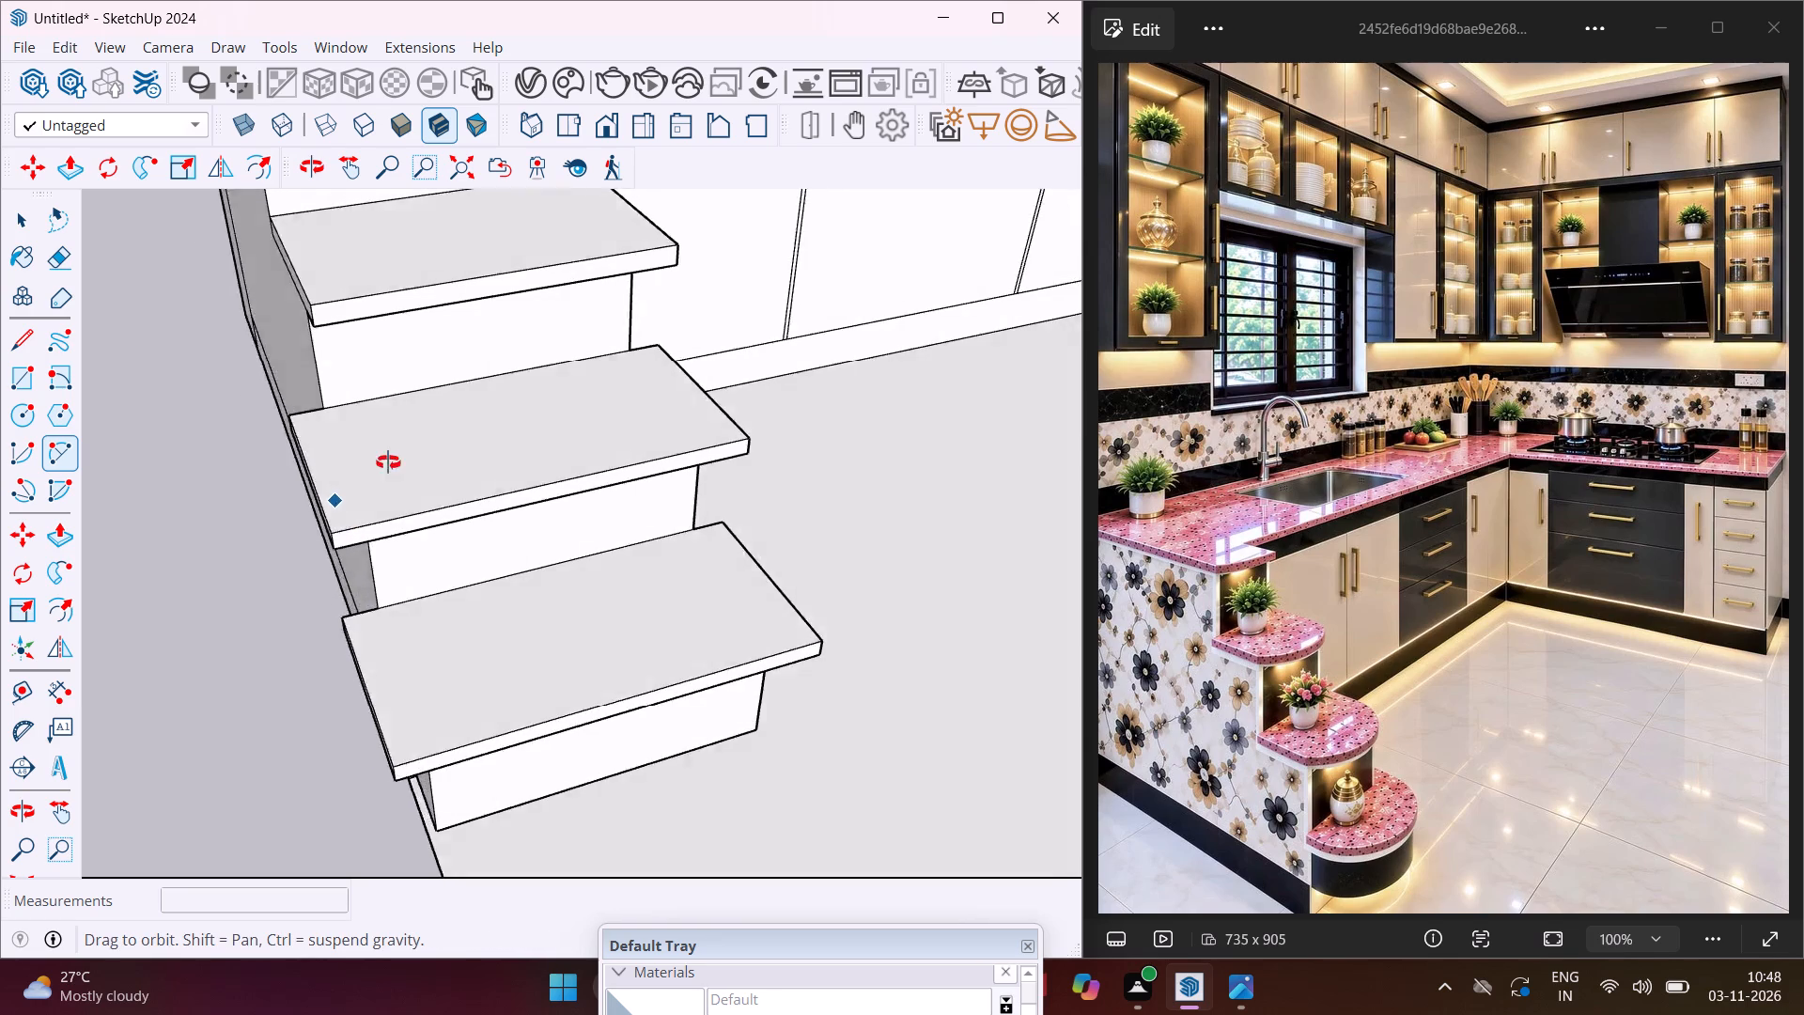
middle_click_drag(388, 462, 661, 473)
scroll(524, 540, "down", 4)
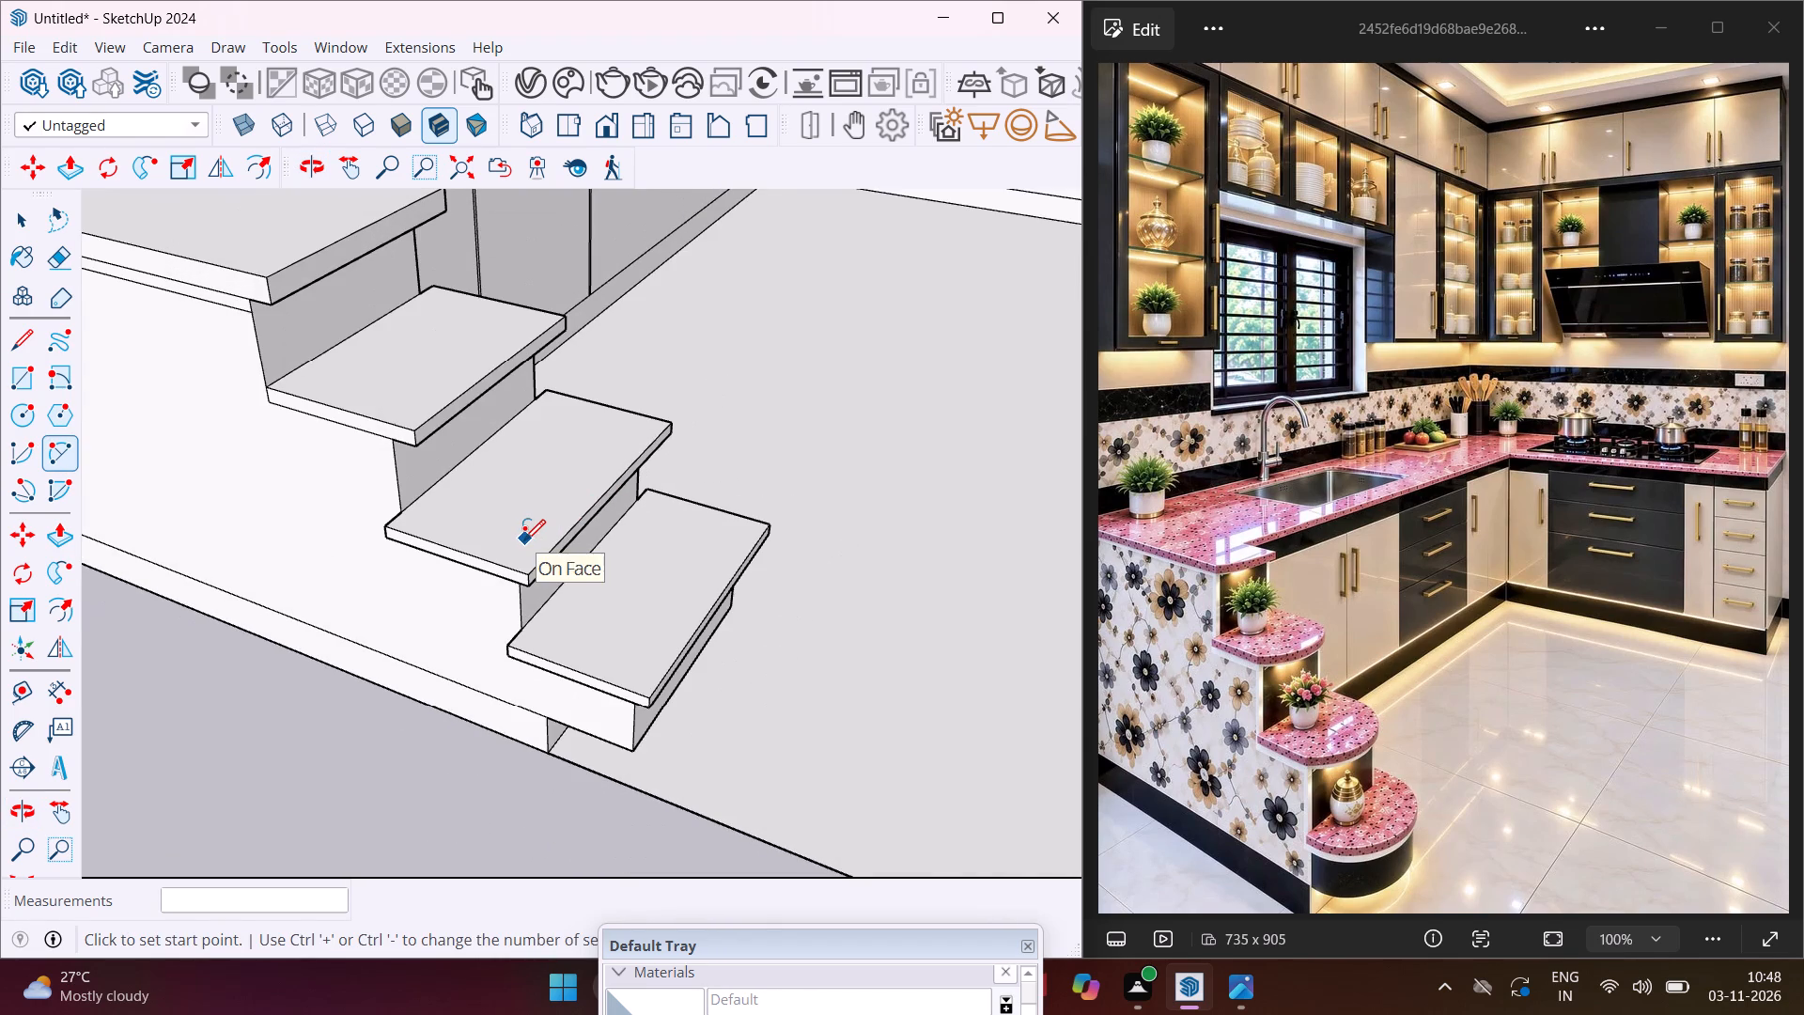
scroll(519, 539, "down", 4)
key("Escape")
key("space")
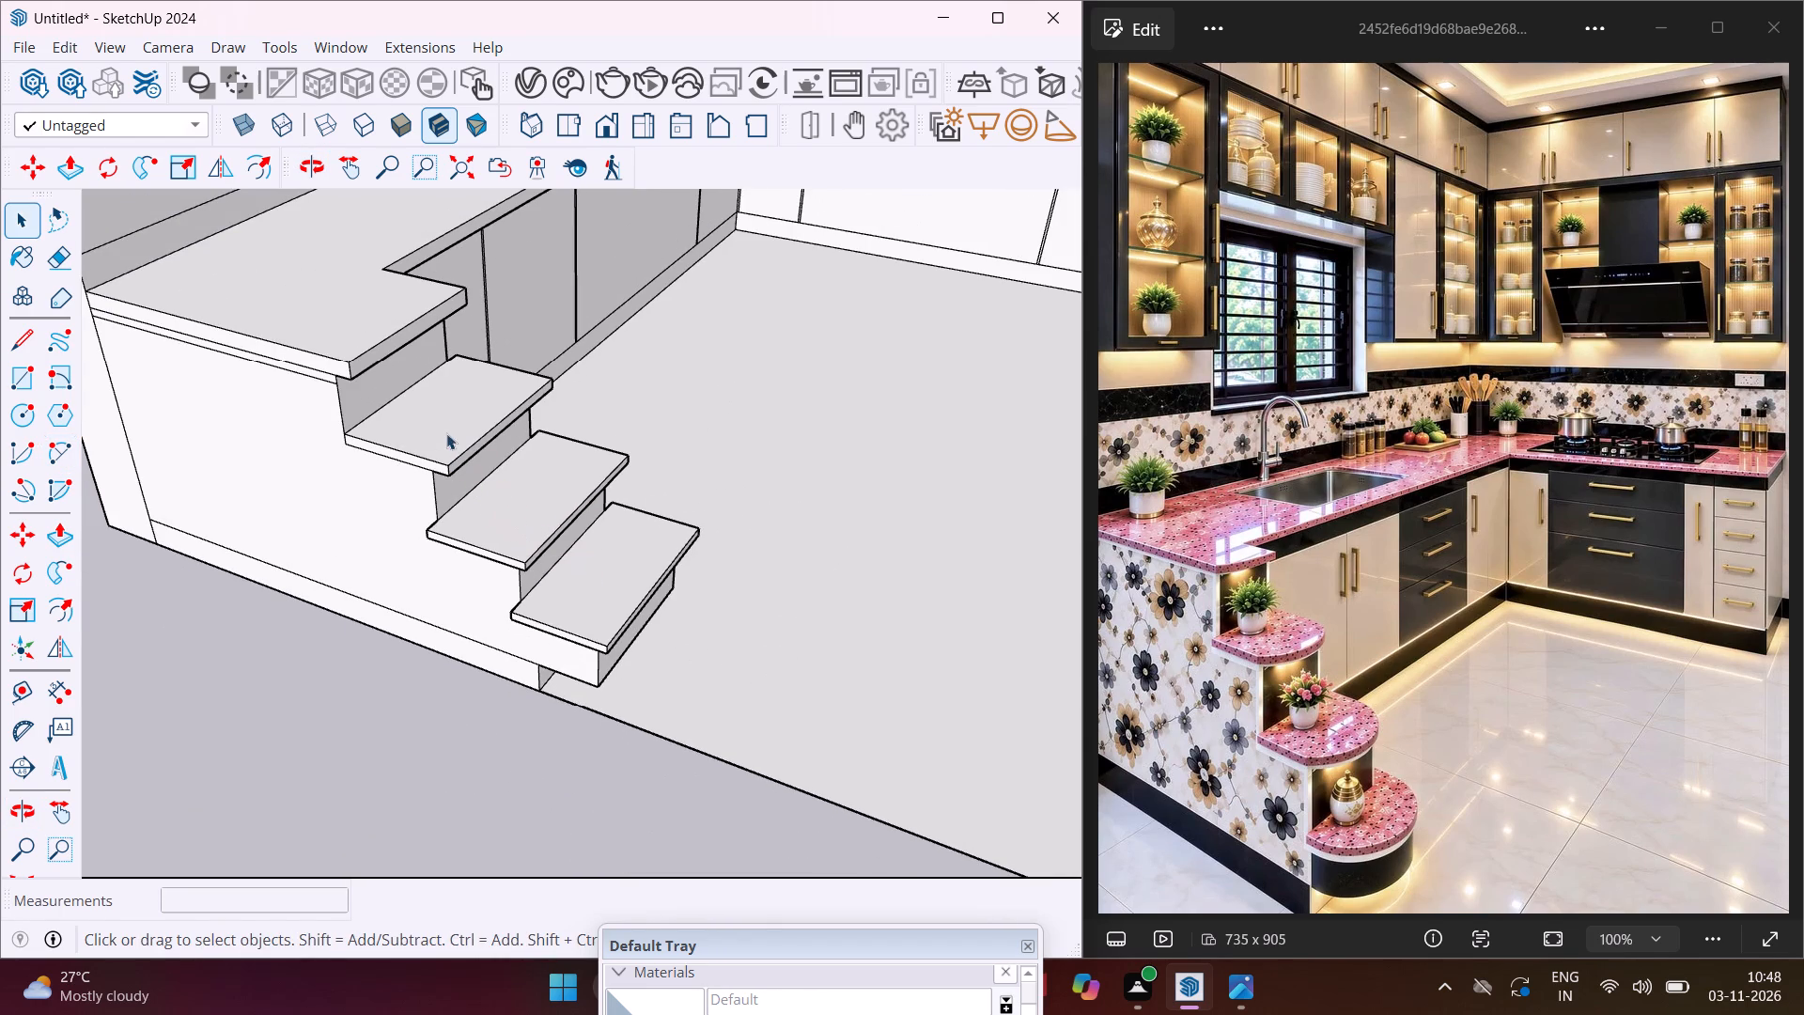
Copy the front top edge of the uppermost tread slab 2" inward across its top face.
scroll(433, 393, "up", 6)
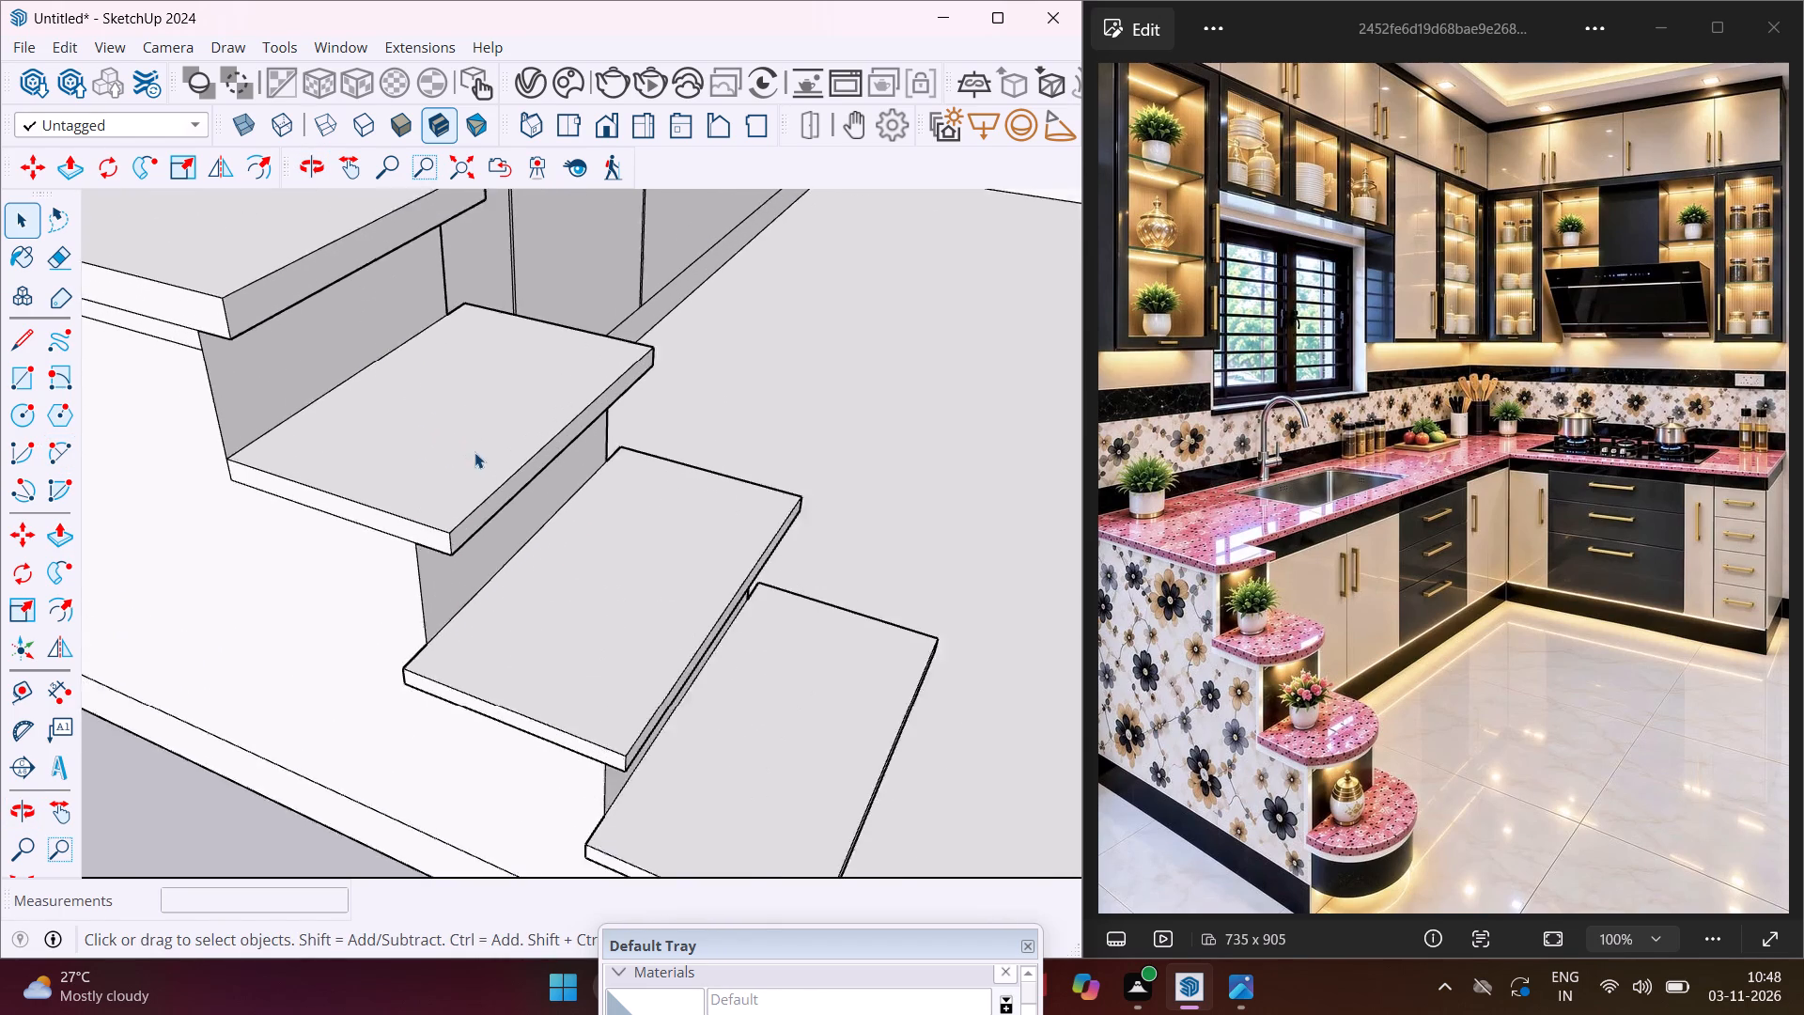
scroll(474, 452, "up", 5)
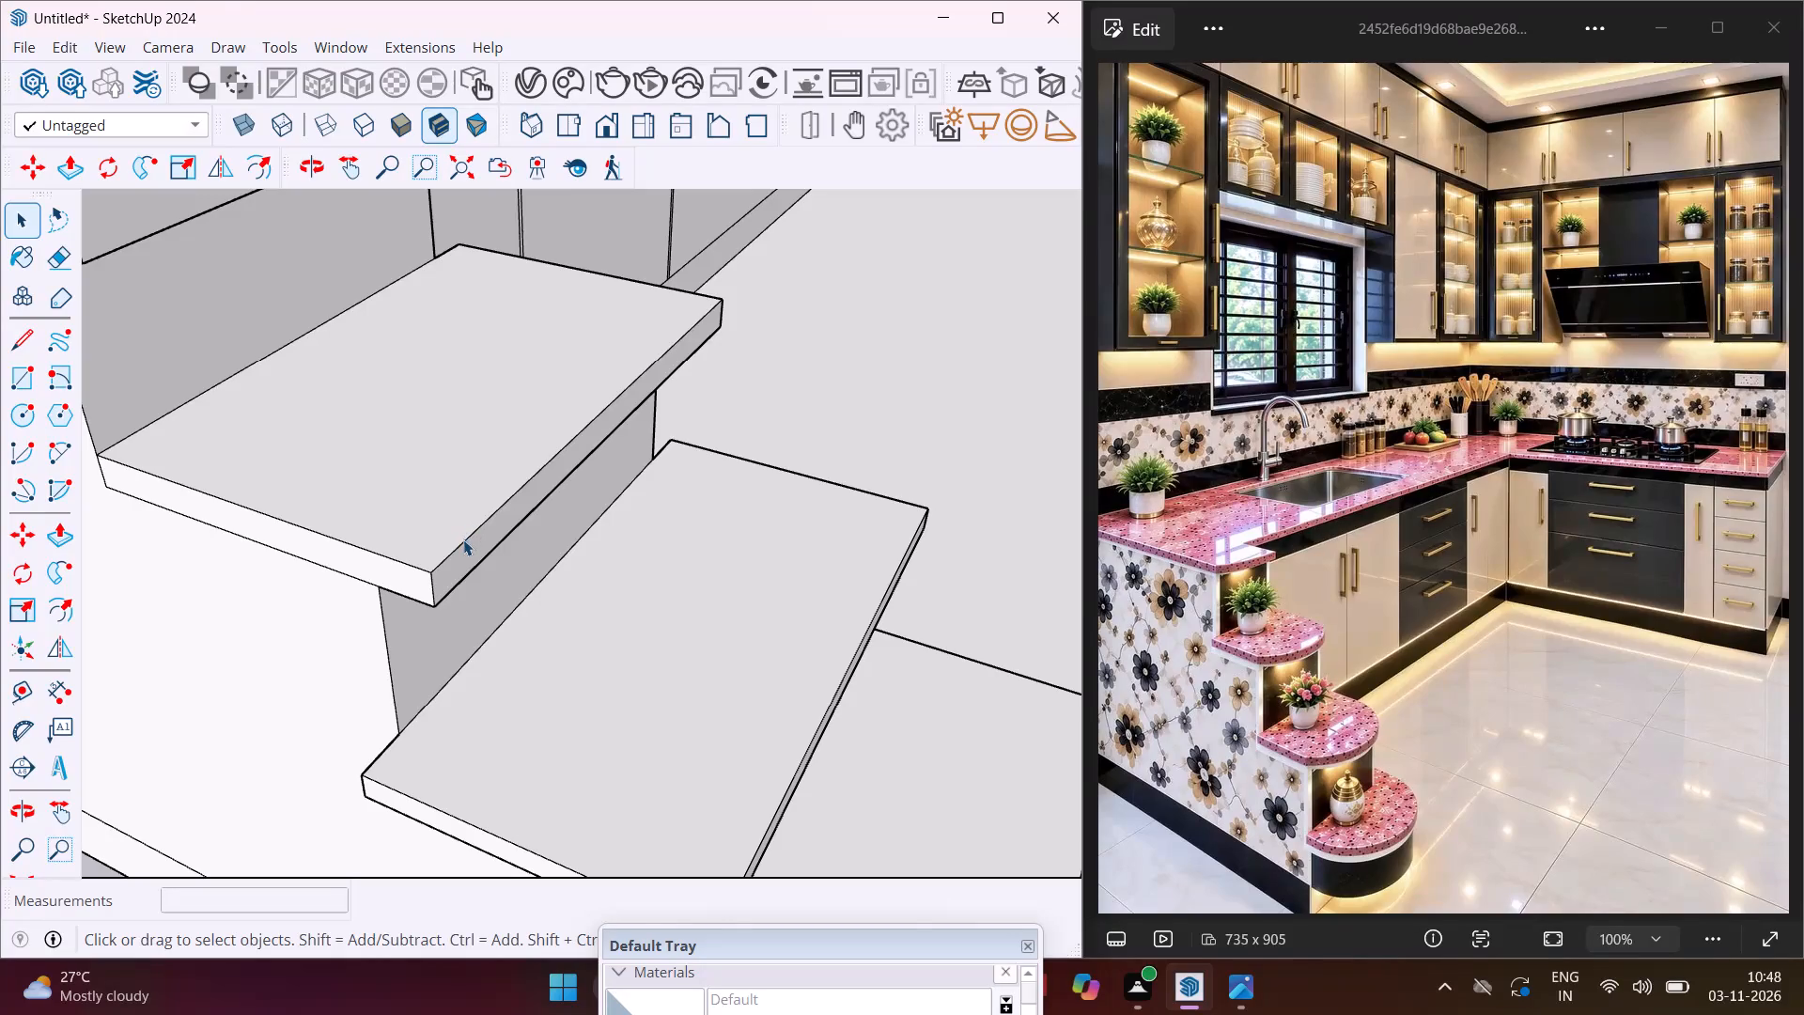
left_click(463, 539)
key("m")
scroll(449, 546, "up", 4)
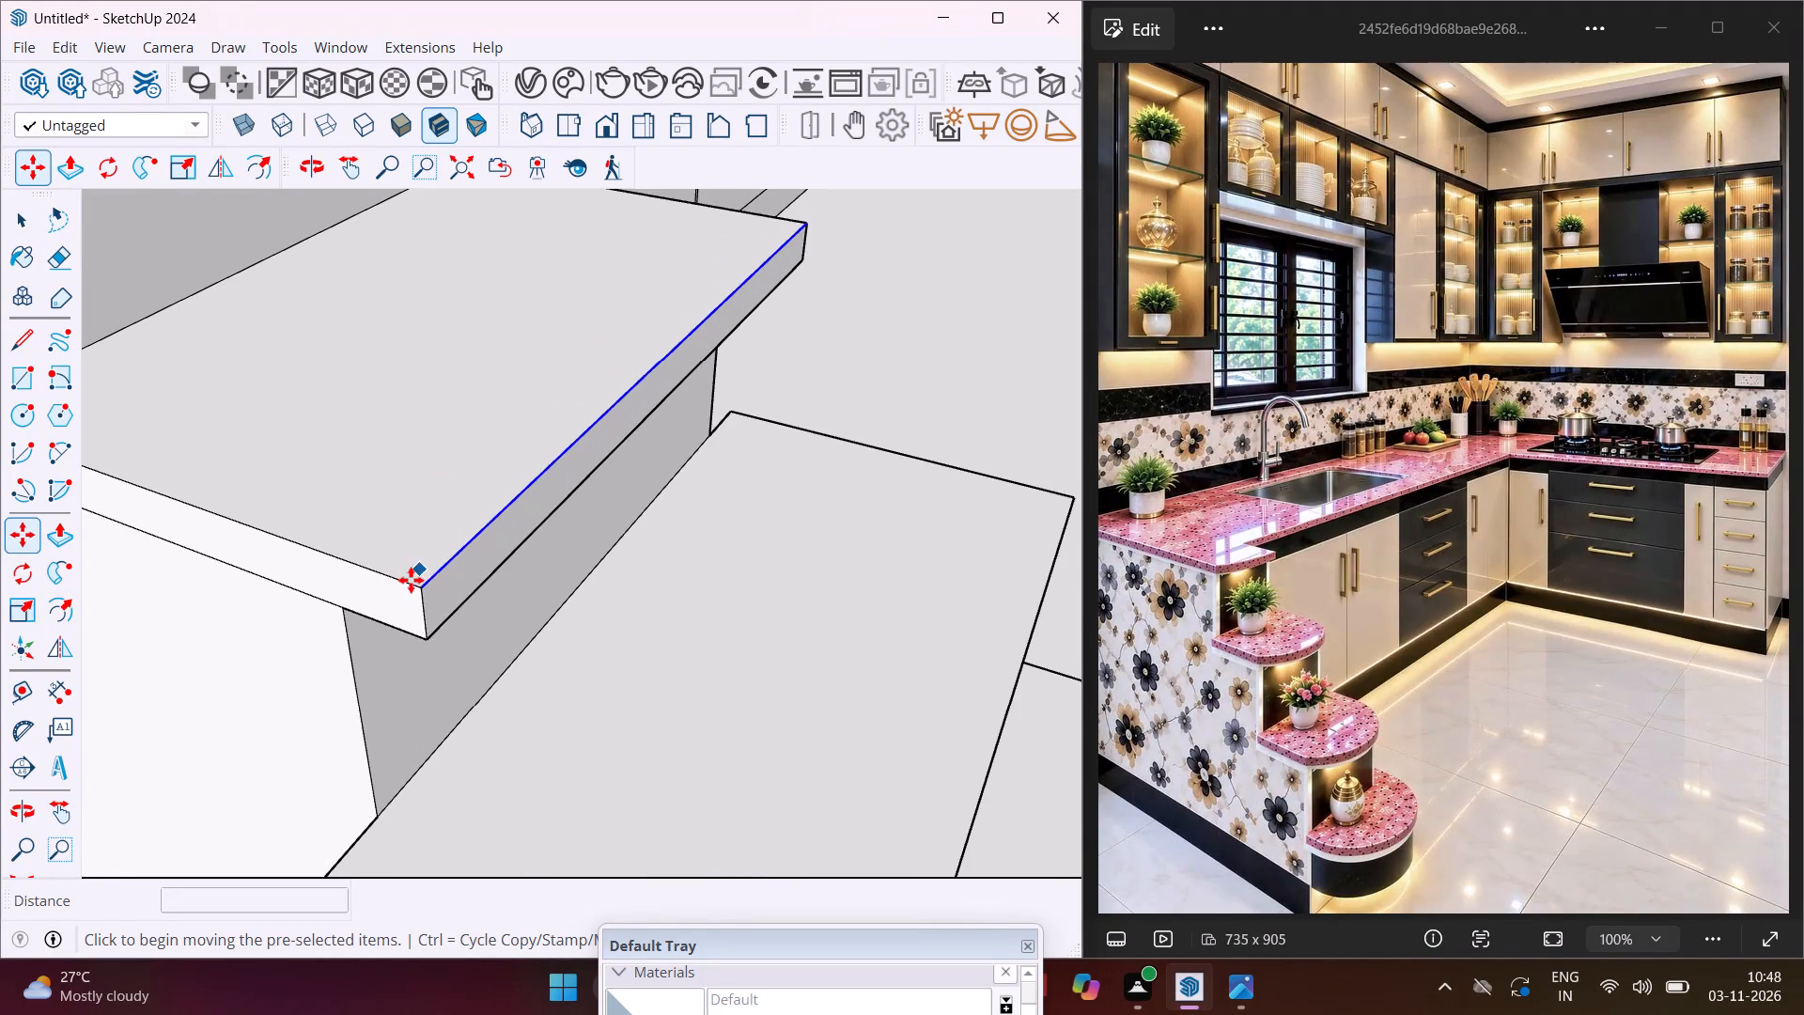
left_click(420, 583)
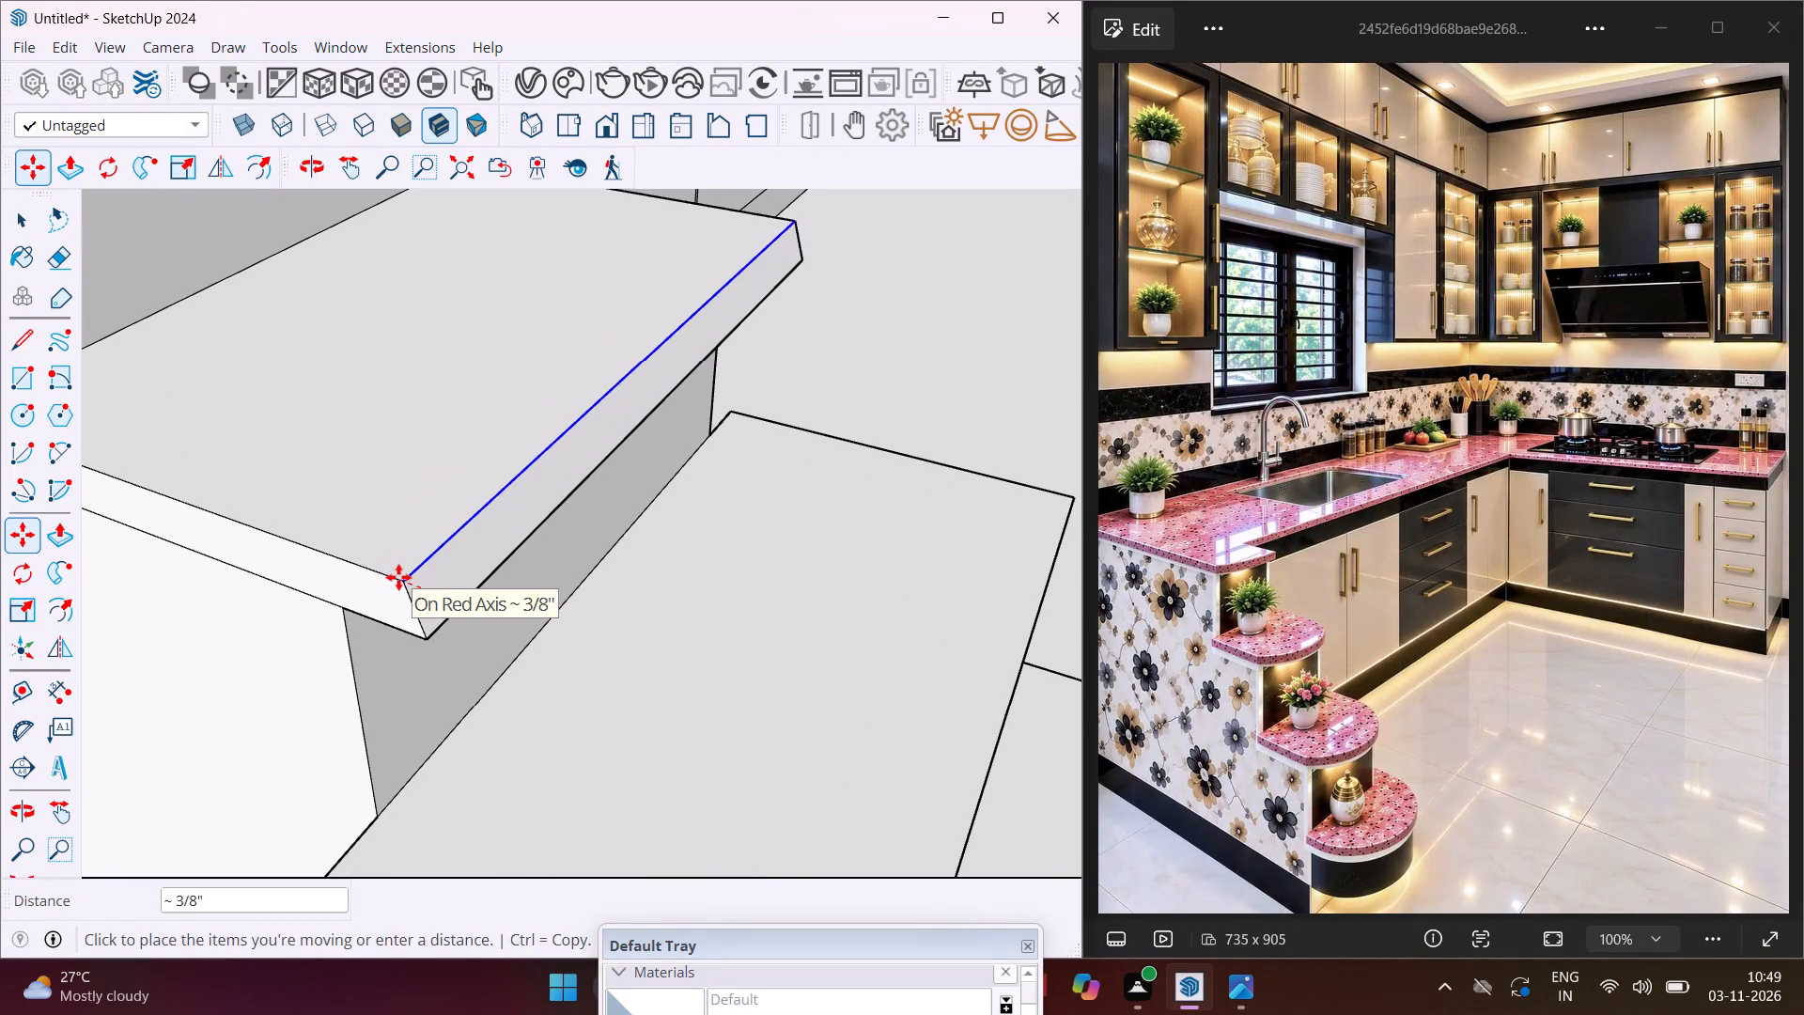
type("2\"")
key("Return")
scroll(436, 540, "down", 9)
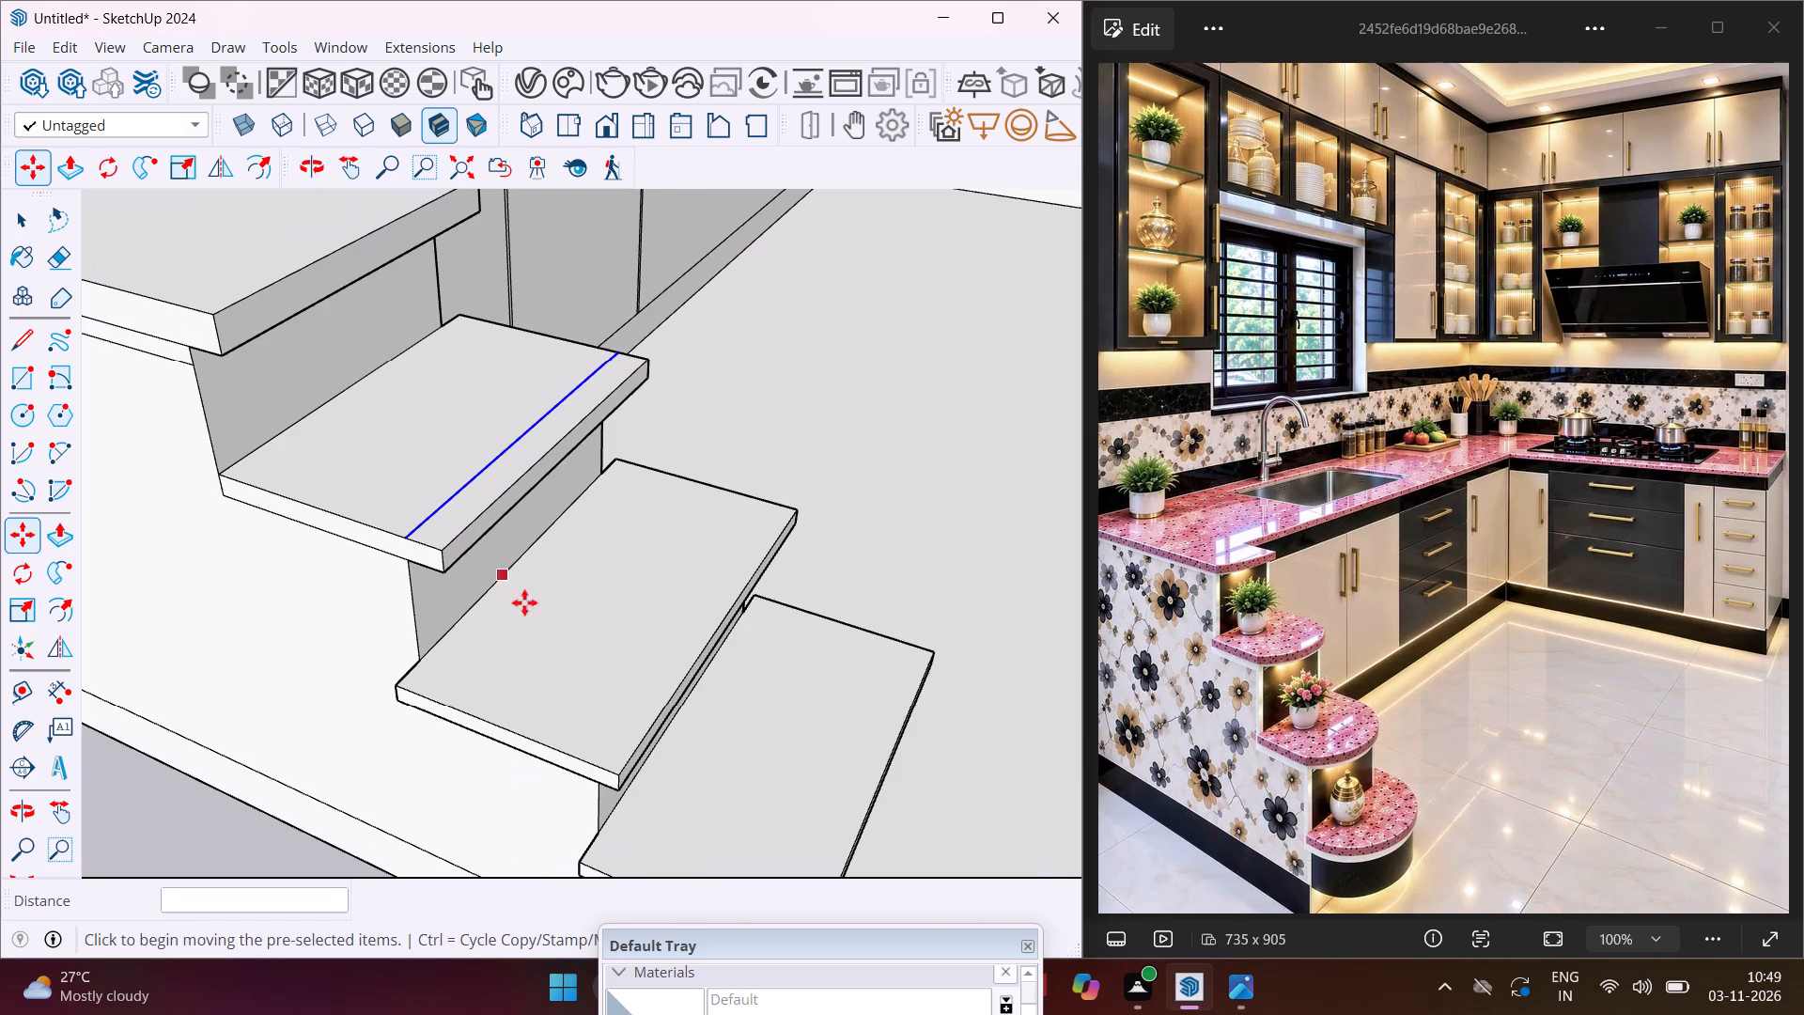
scroll(635, 748, "down", 9)
key("Escape")
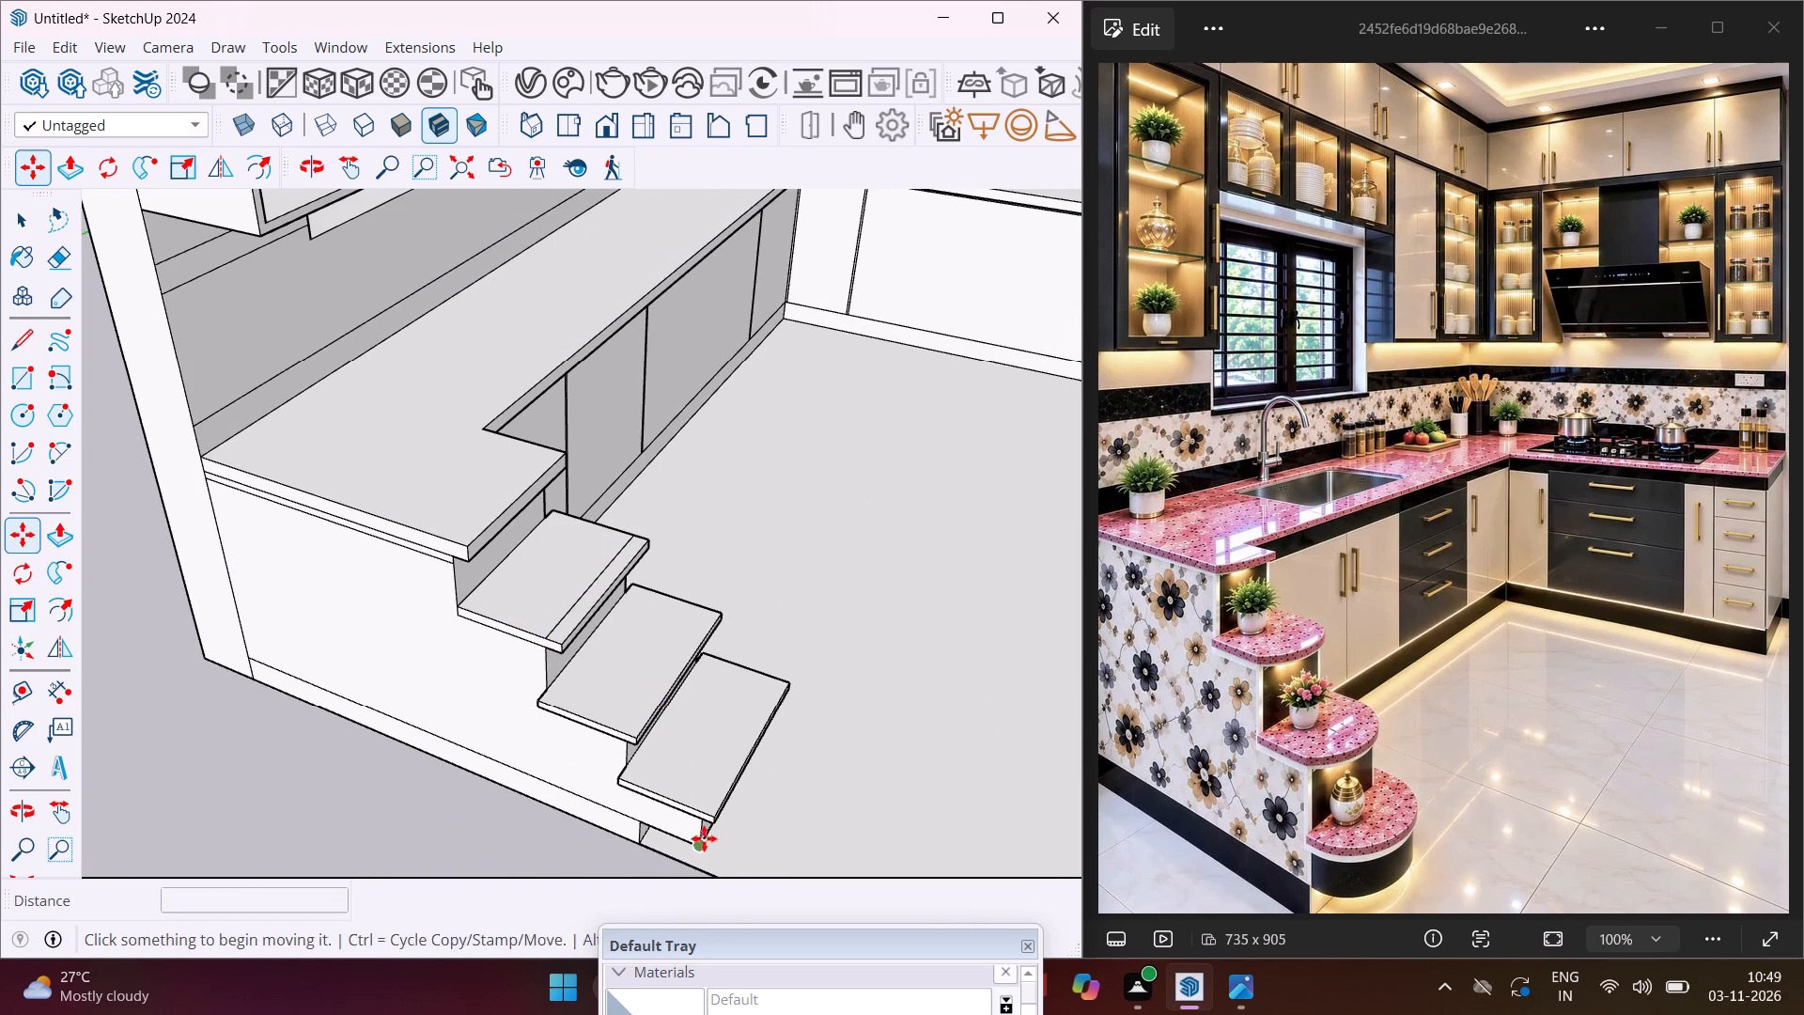
key("space")
Copy the front top edge of the lowest tread slab 2" inward across its top face.
scroll(735, 829, "up", 5)
middle_click_drag(735, 829, 751, 798)
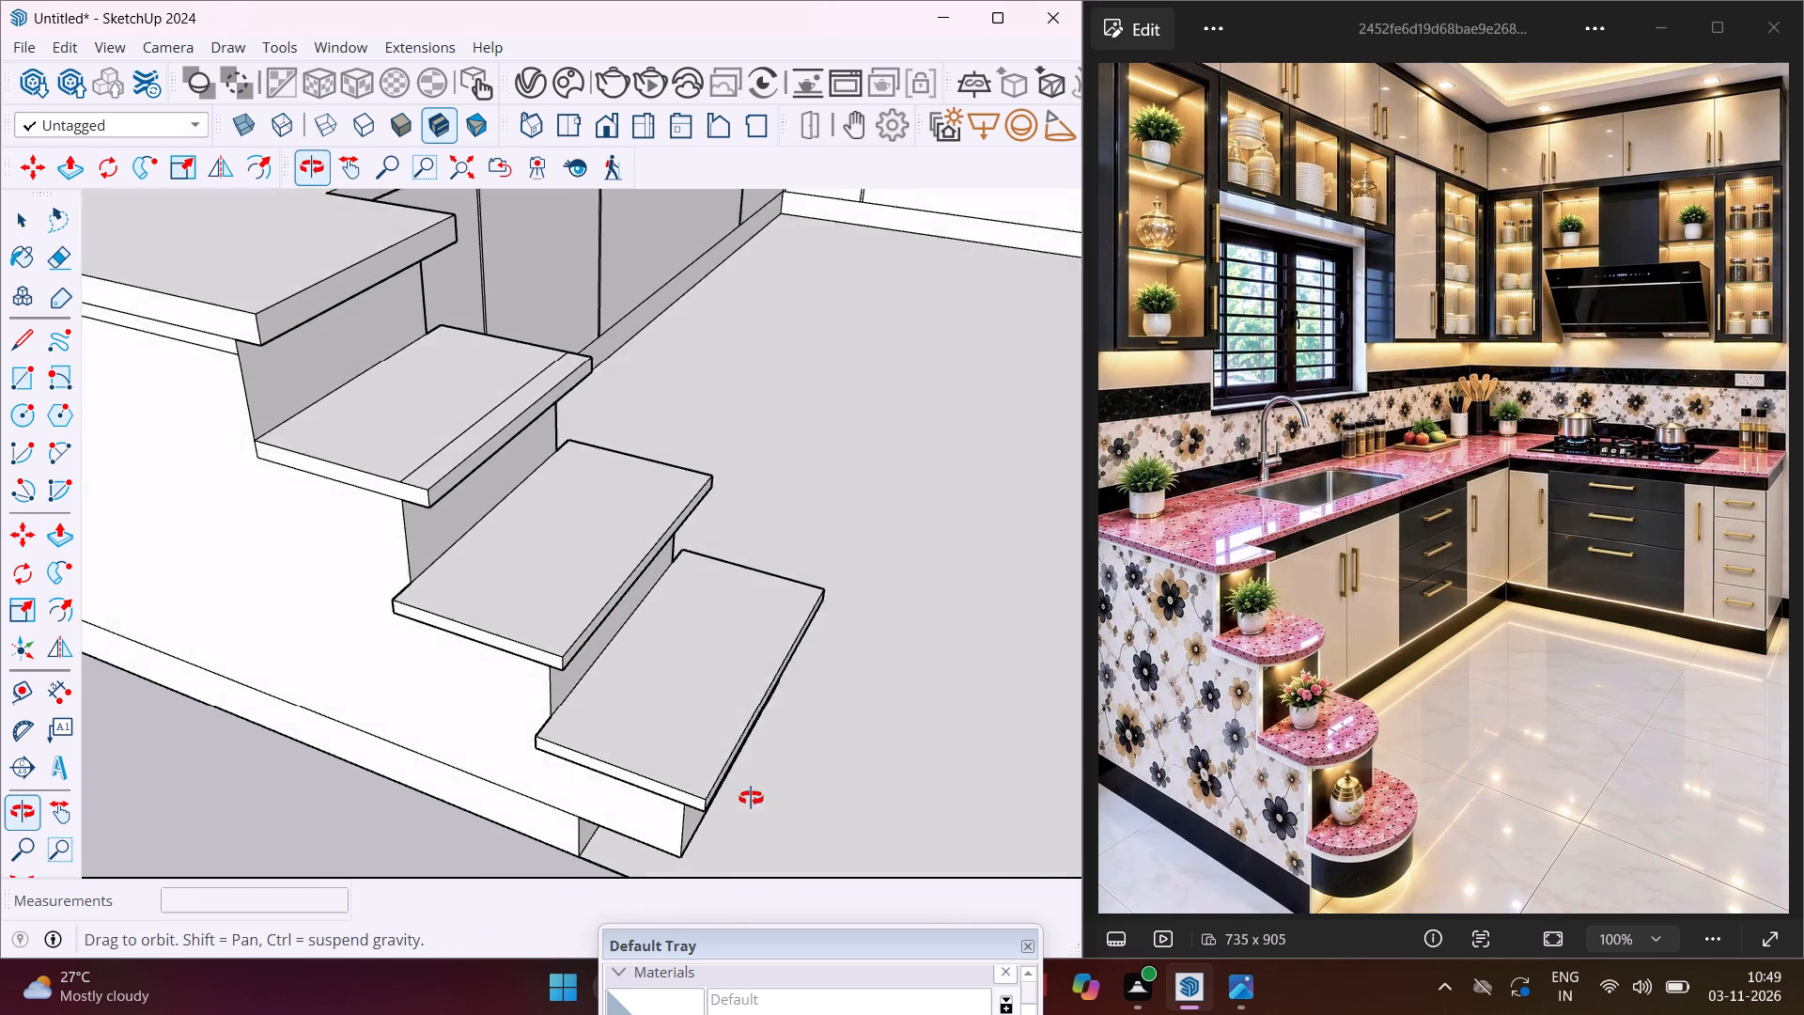
middle_click_drag(751, 798, 782, 748)
scroll(738, 784, "up", 4)
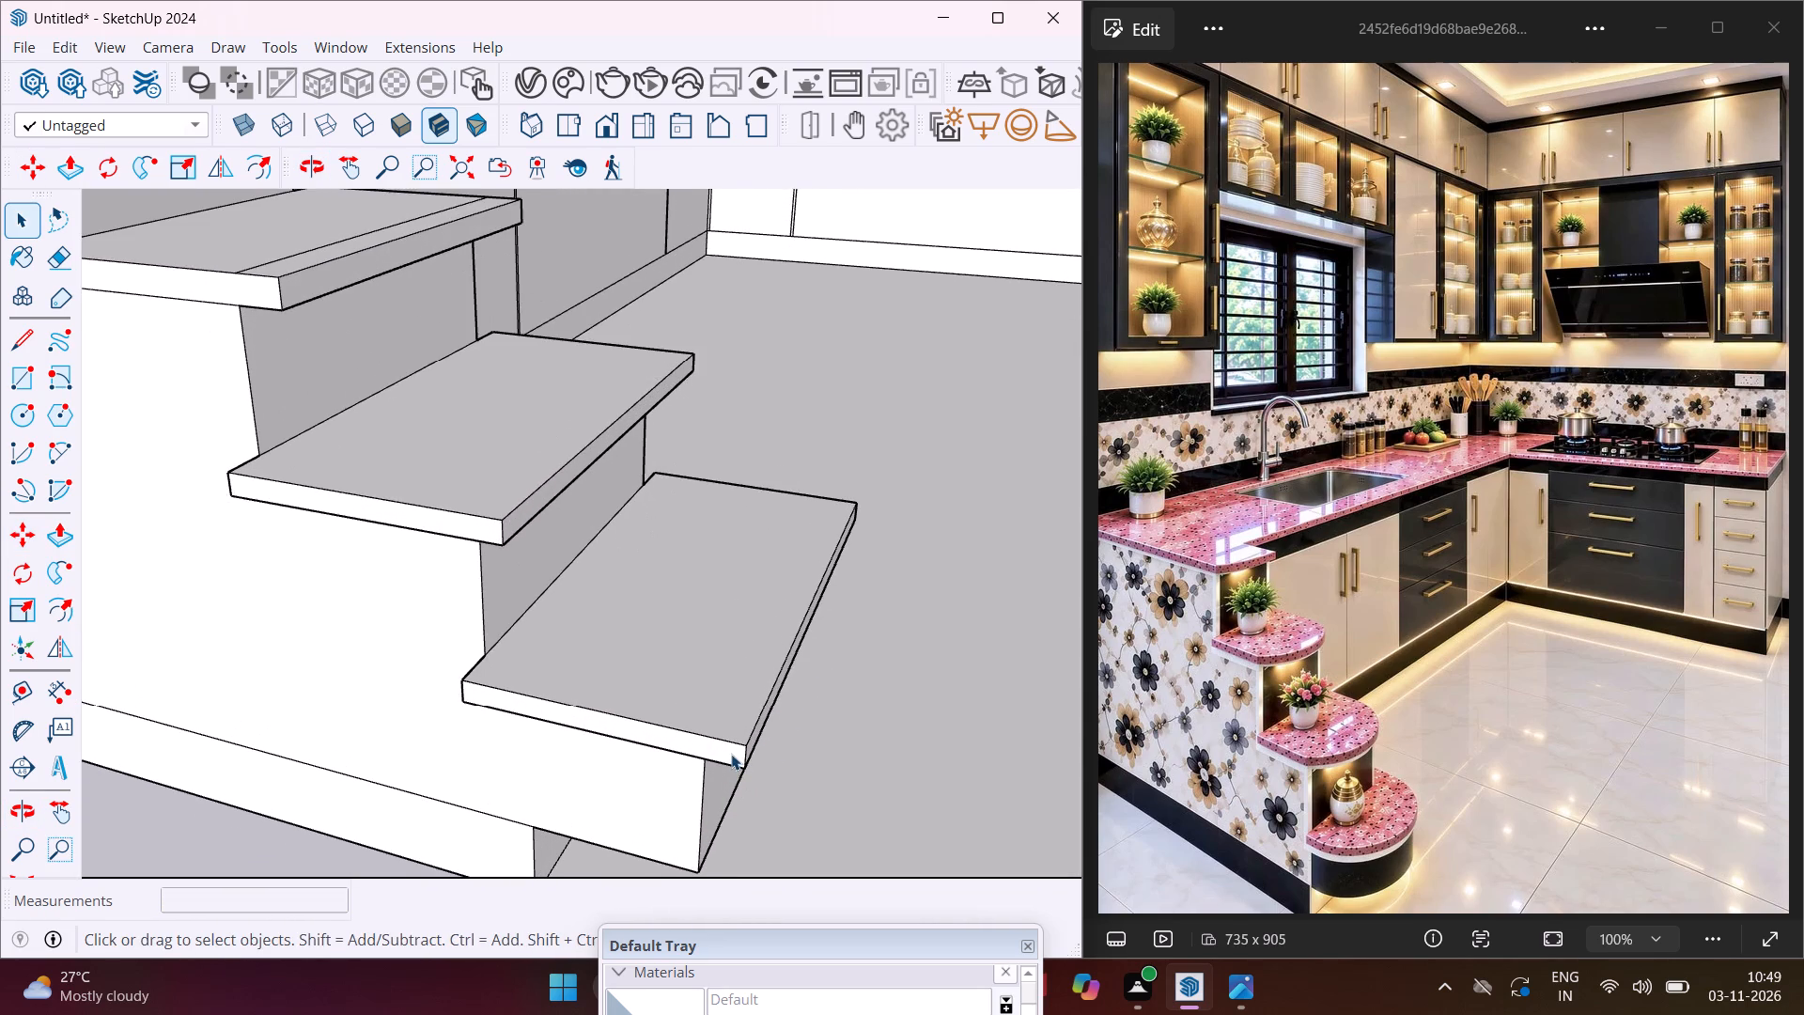
scroll(731, 754, "up", 4)
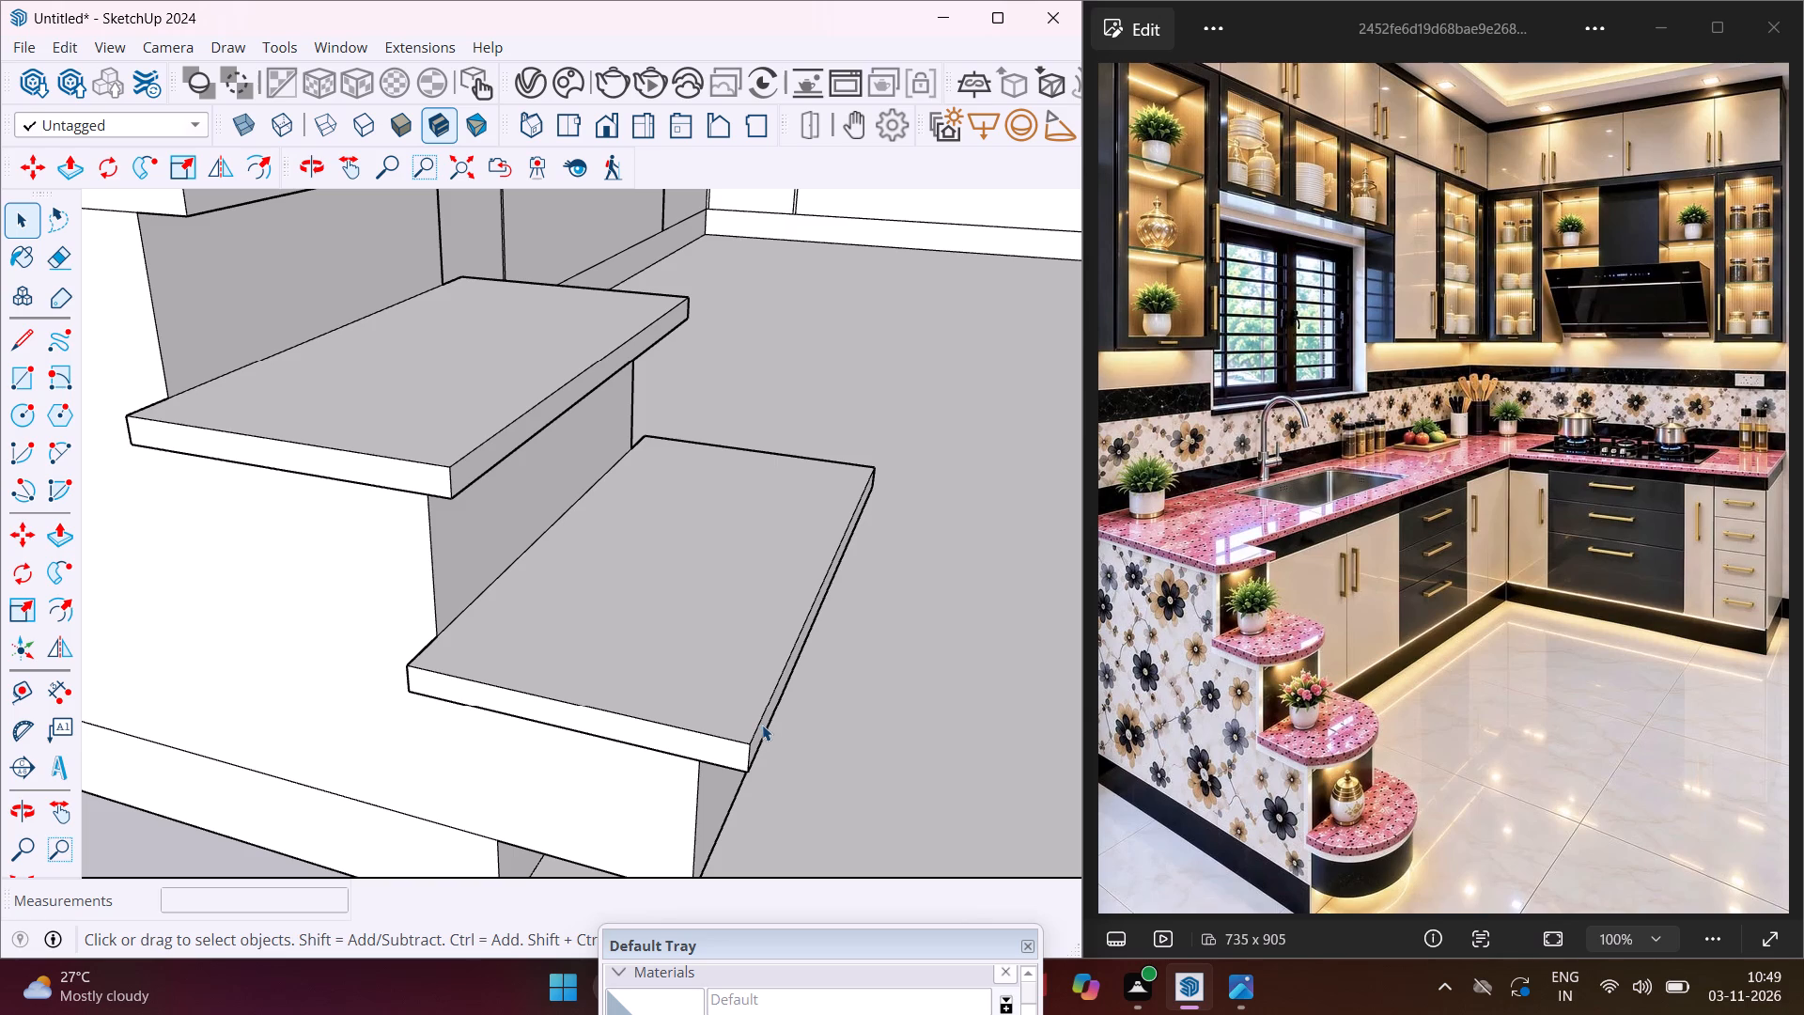
left_click(763, 722)
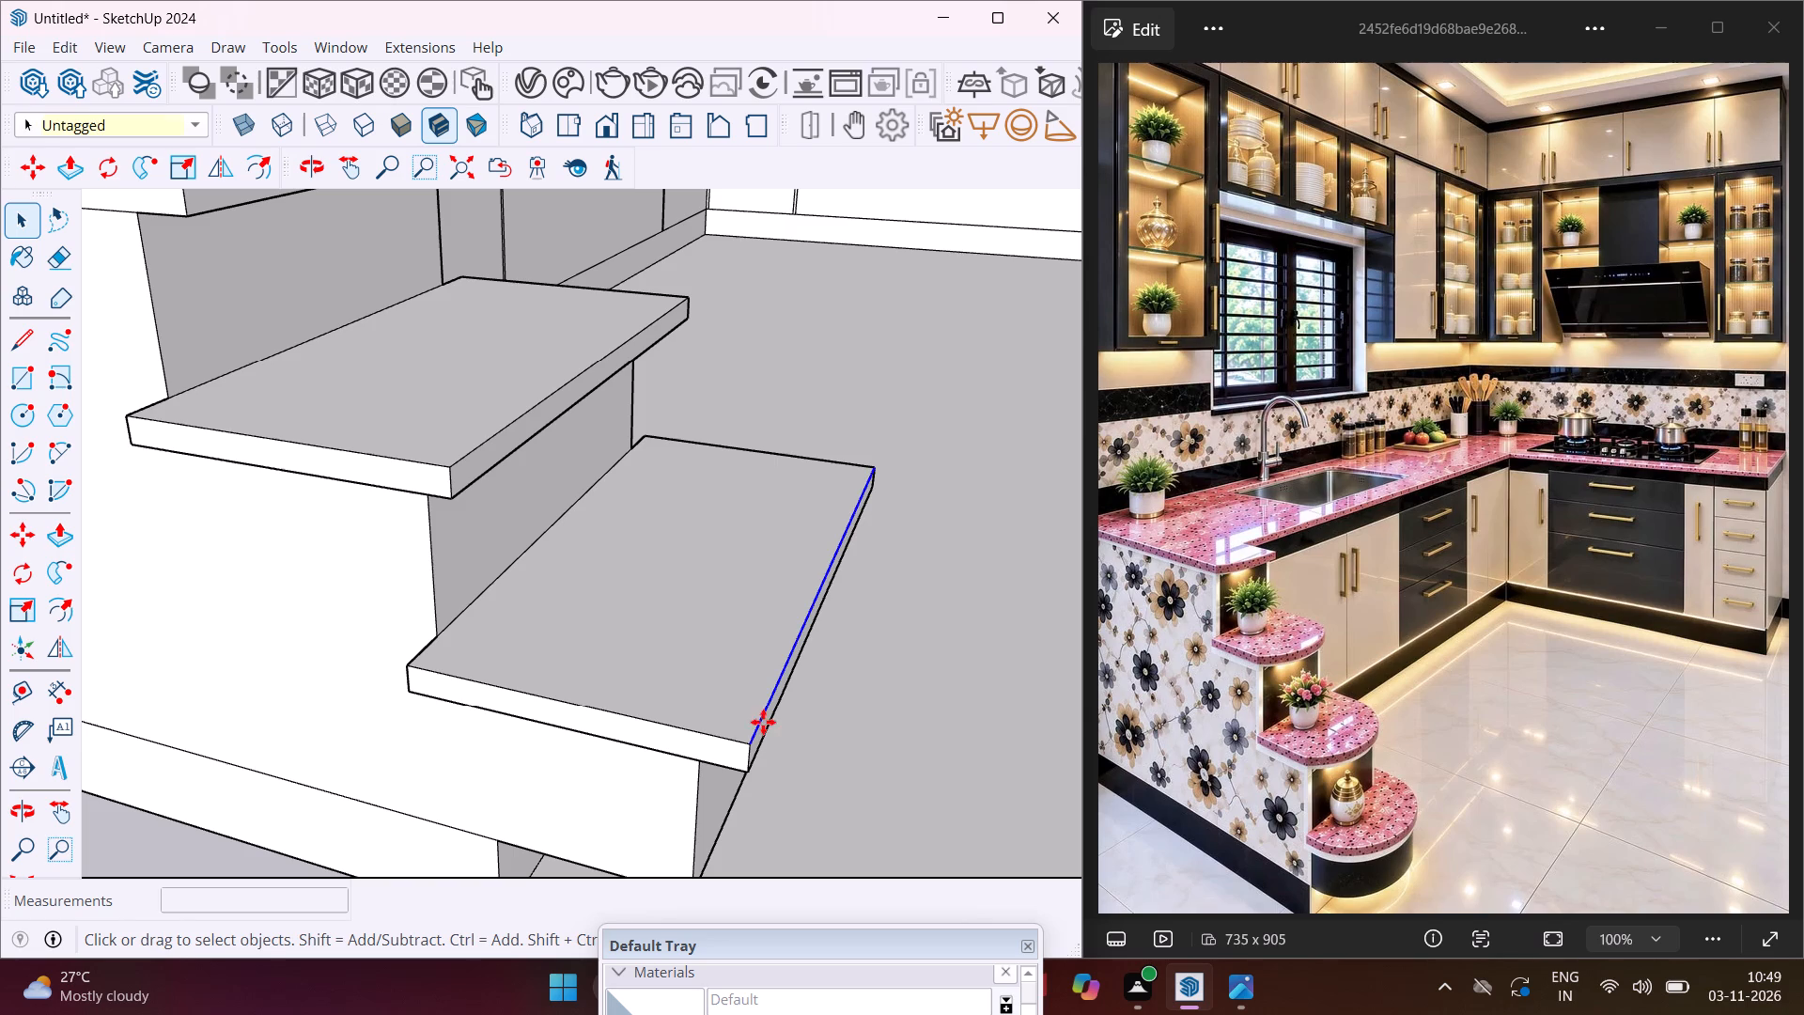
key("m")
scroll(723, 748, "up", 6)
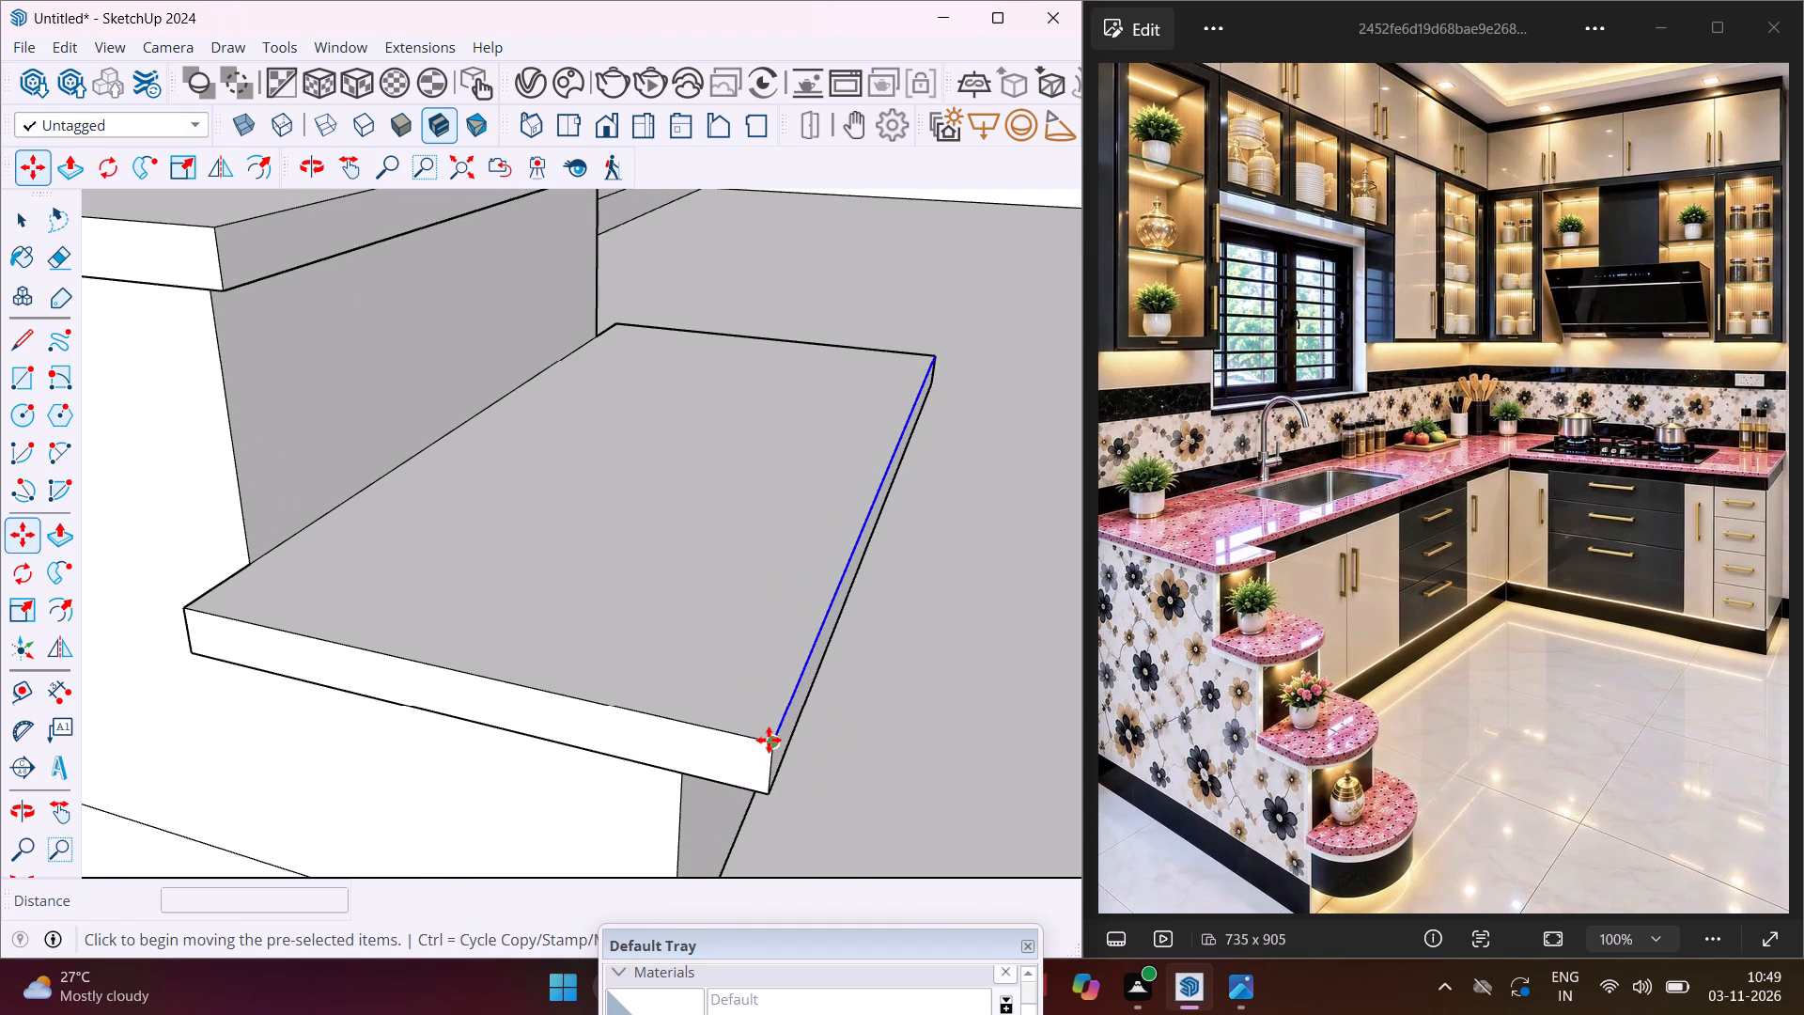
left_click(769, 740)
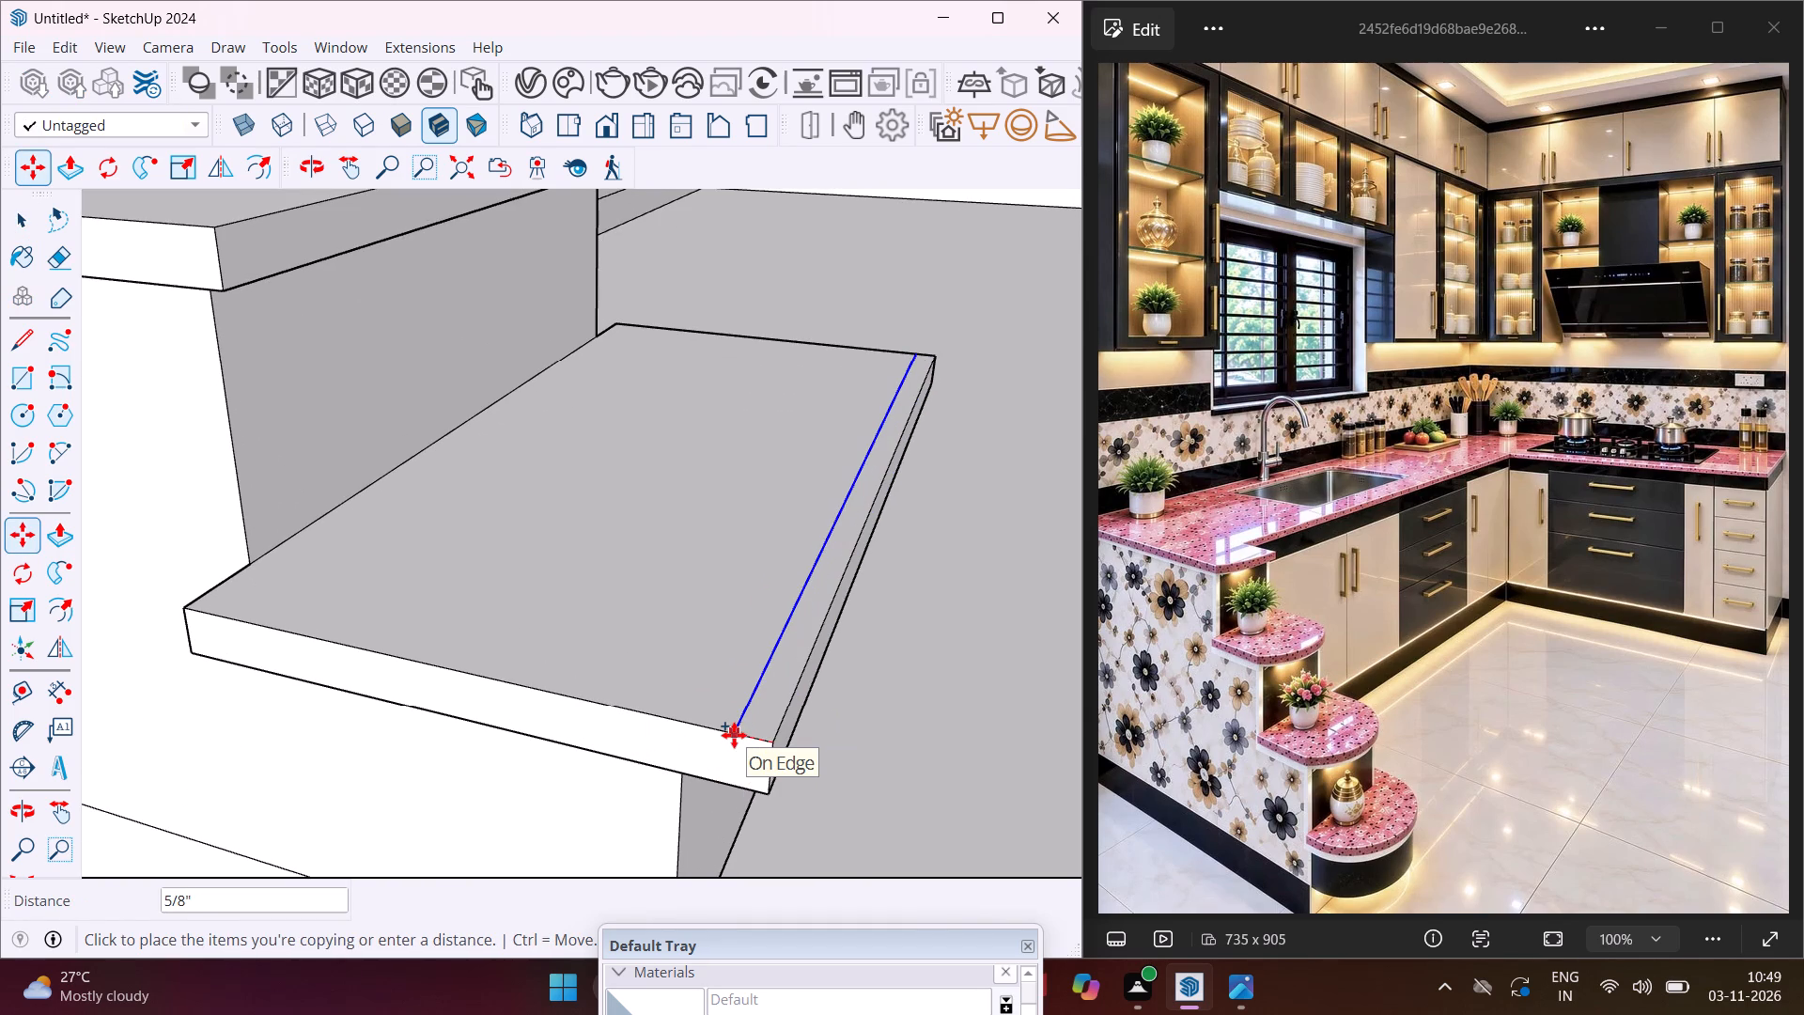
type("2\"")
key("Return")
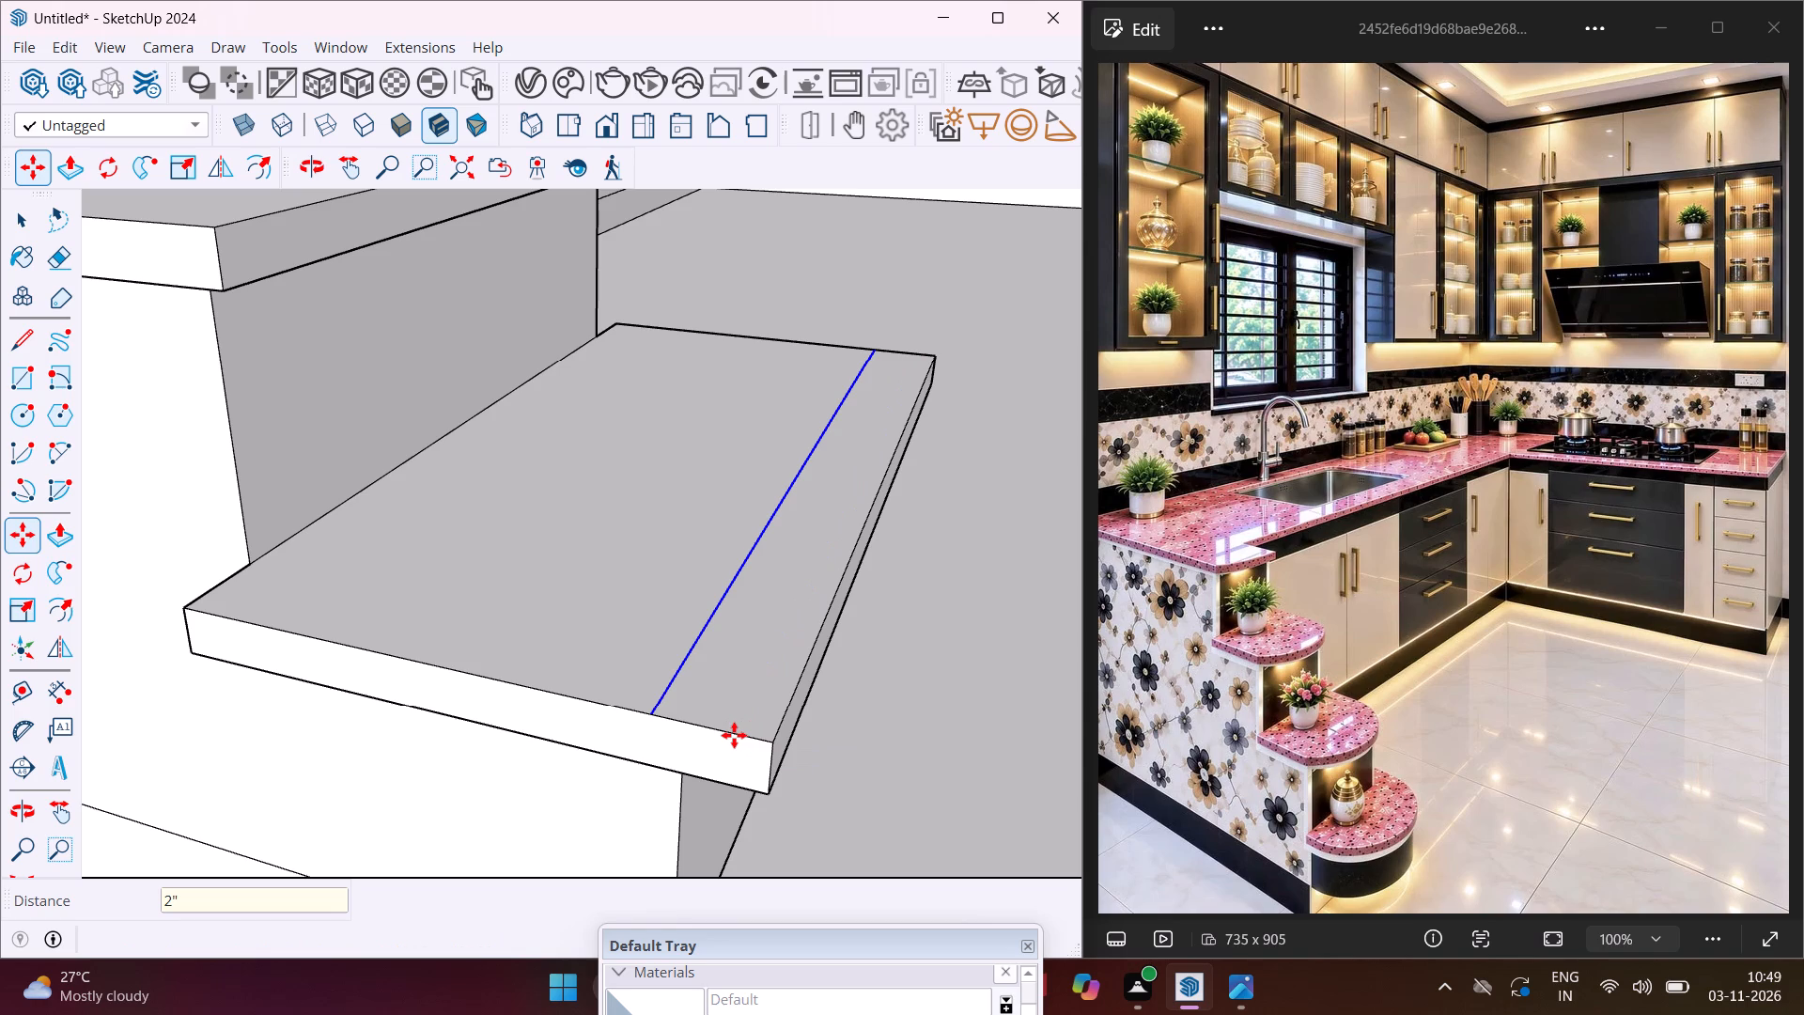
scroll(734, 735, "down", 14)
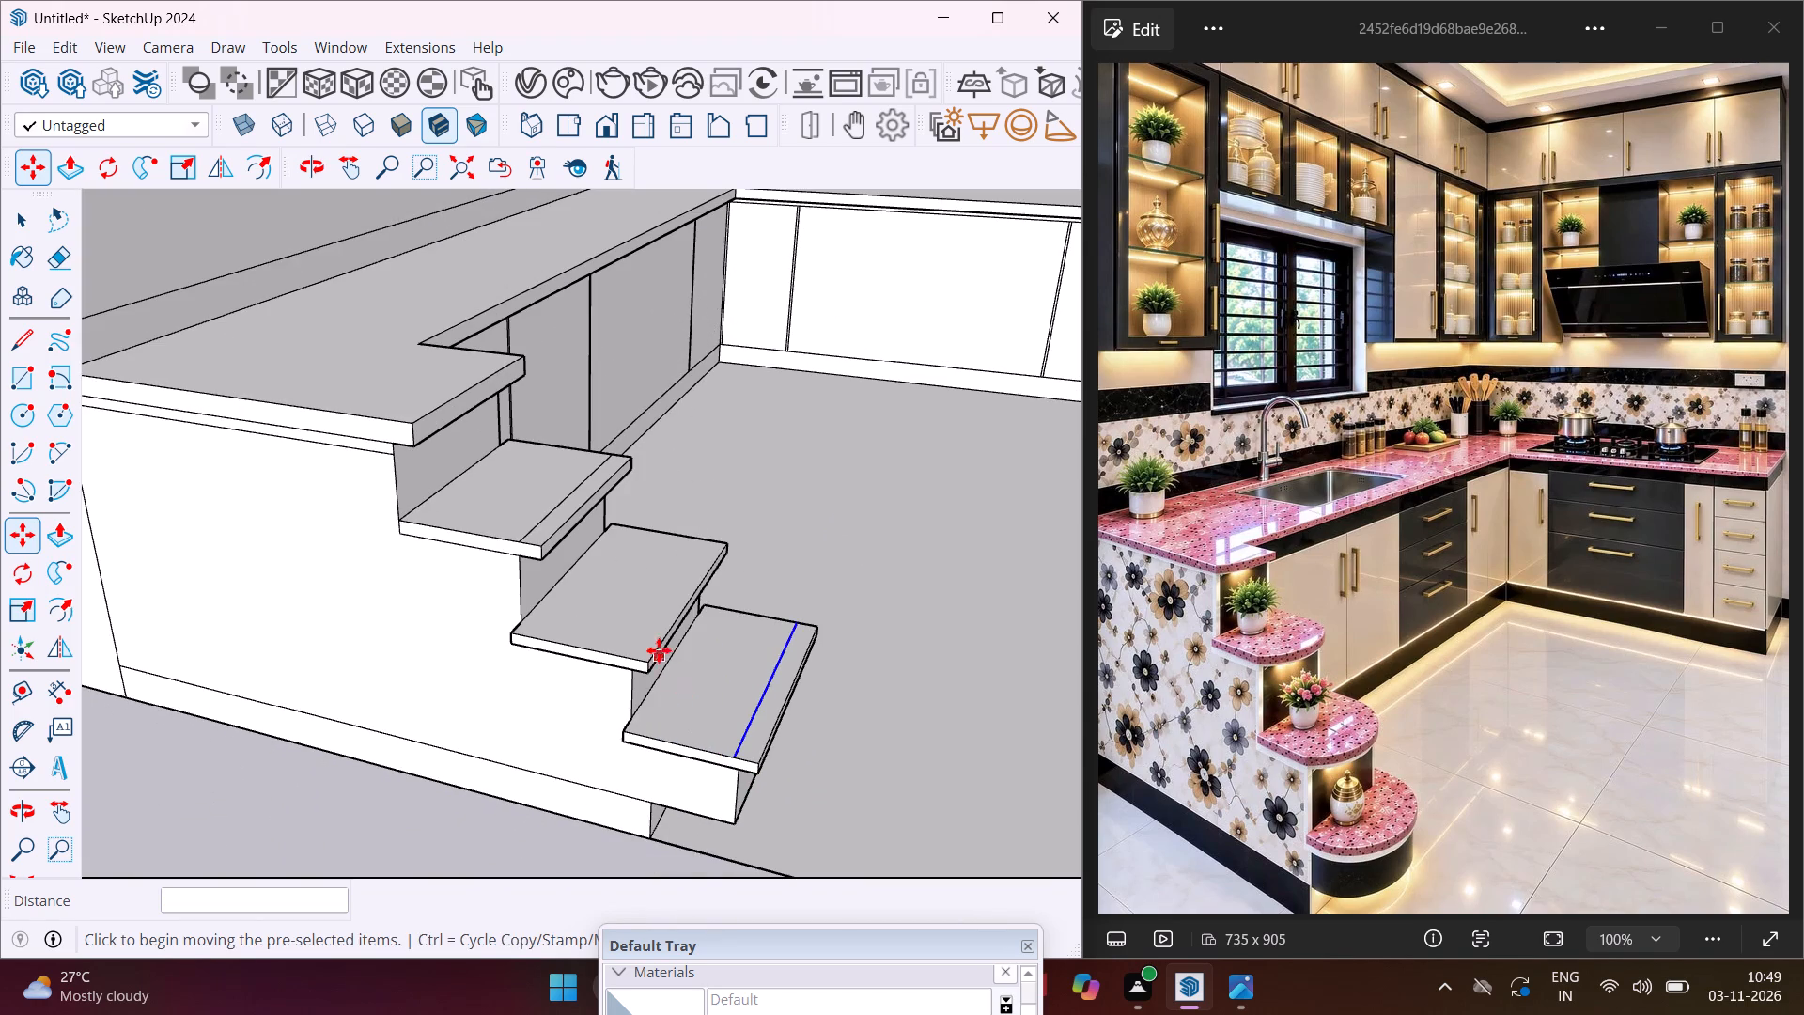
key("Escape")
key("space")
Copy the front top edge of the middle tread slab 2" inward across its top face.
scroll(645, 631, "up", 14)
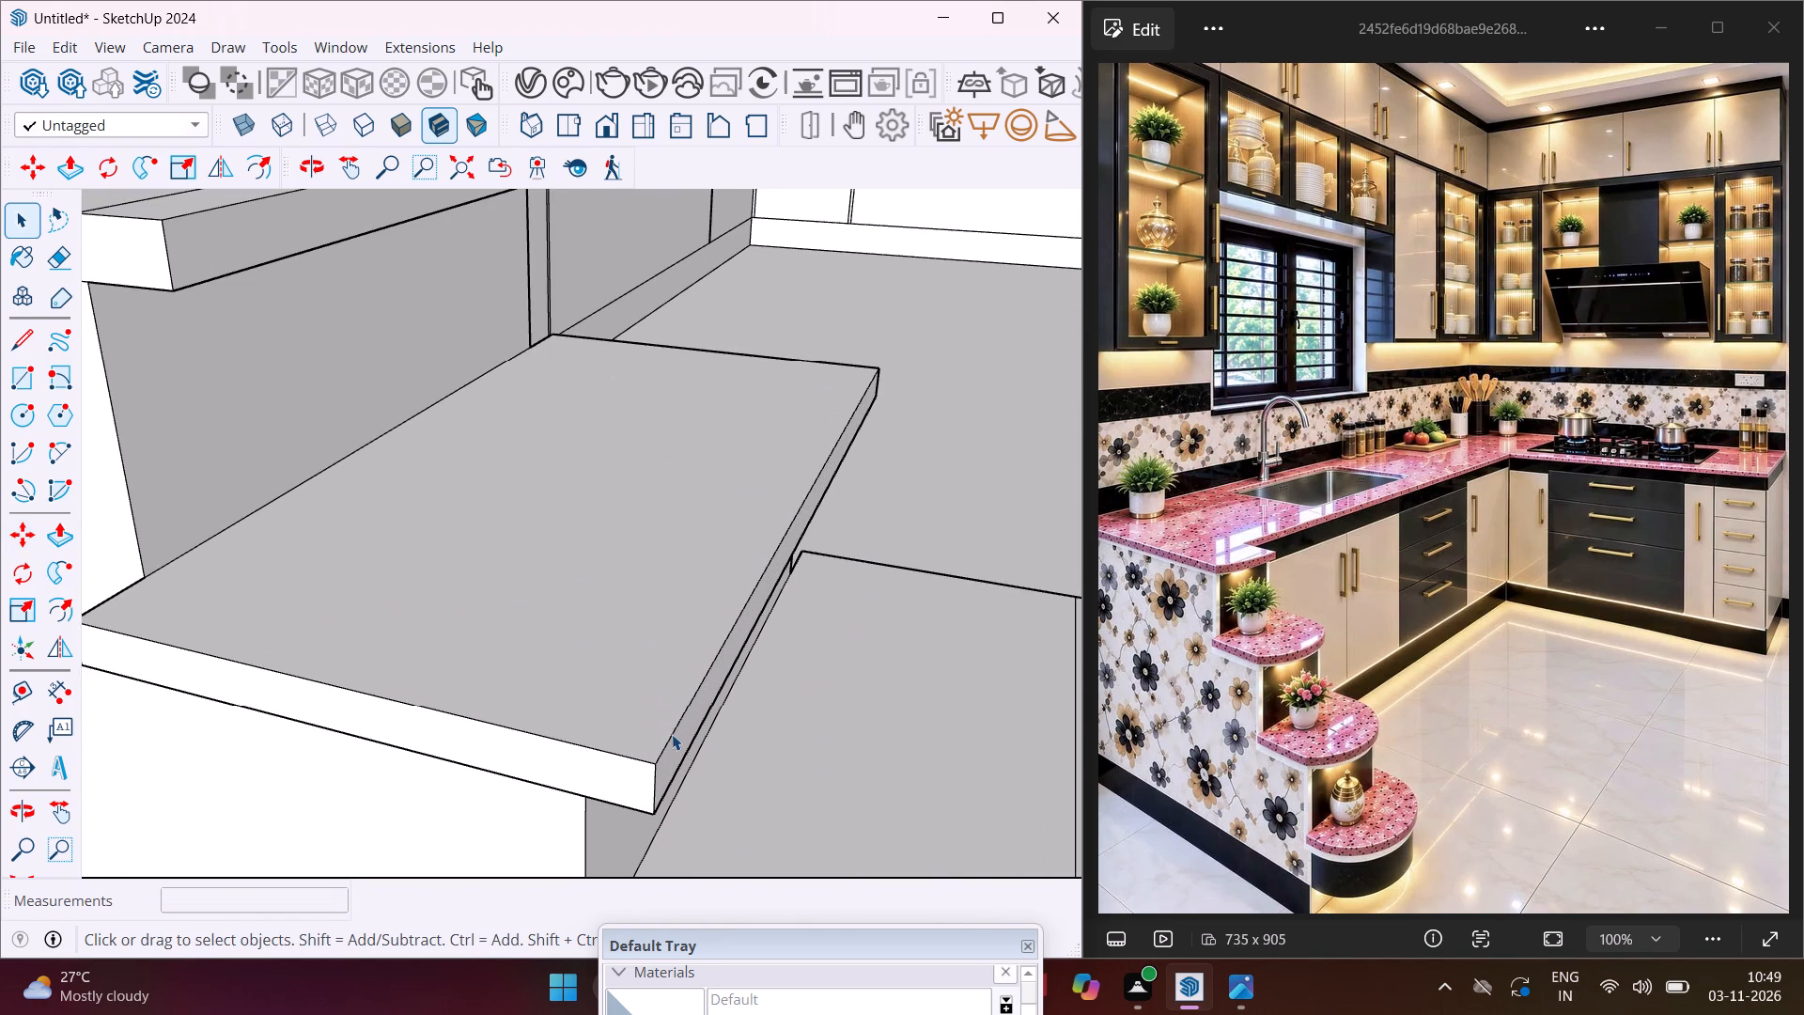
left_click(672, 734)
key("m")
scroll(663, 744, "up", 3)
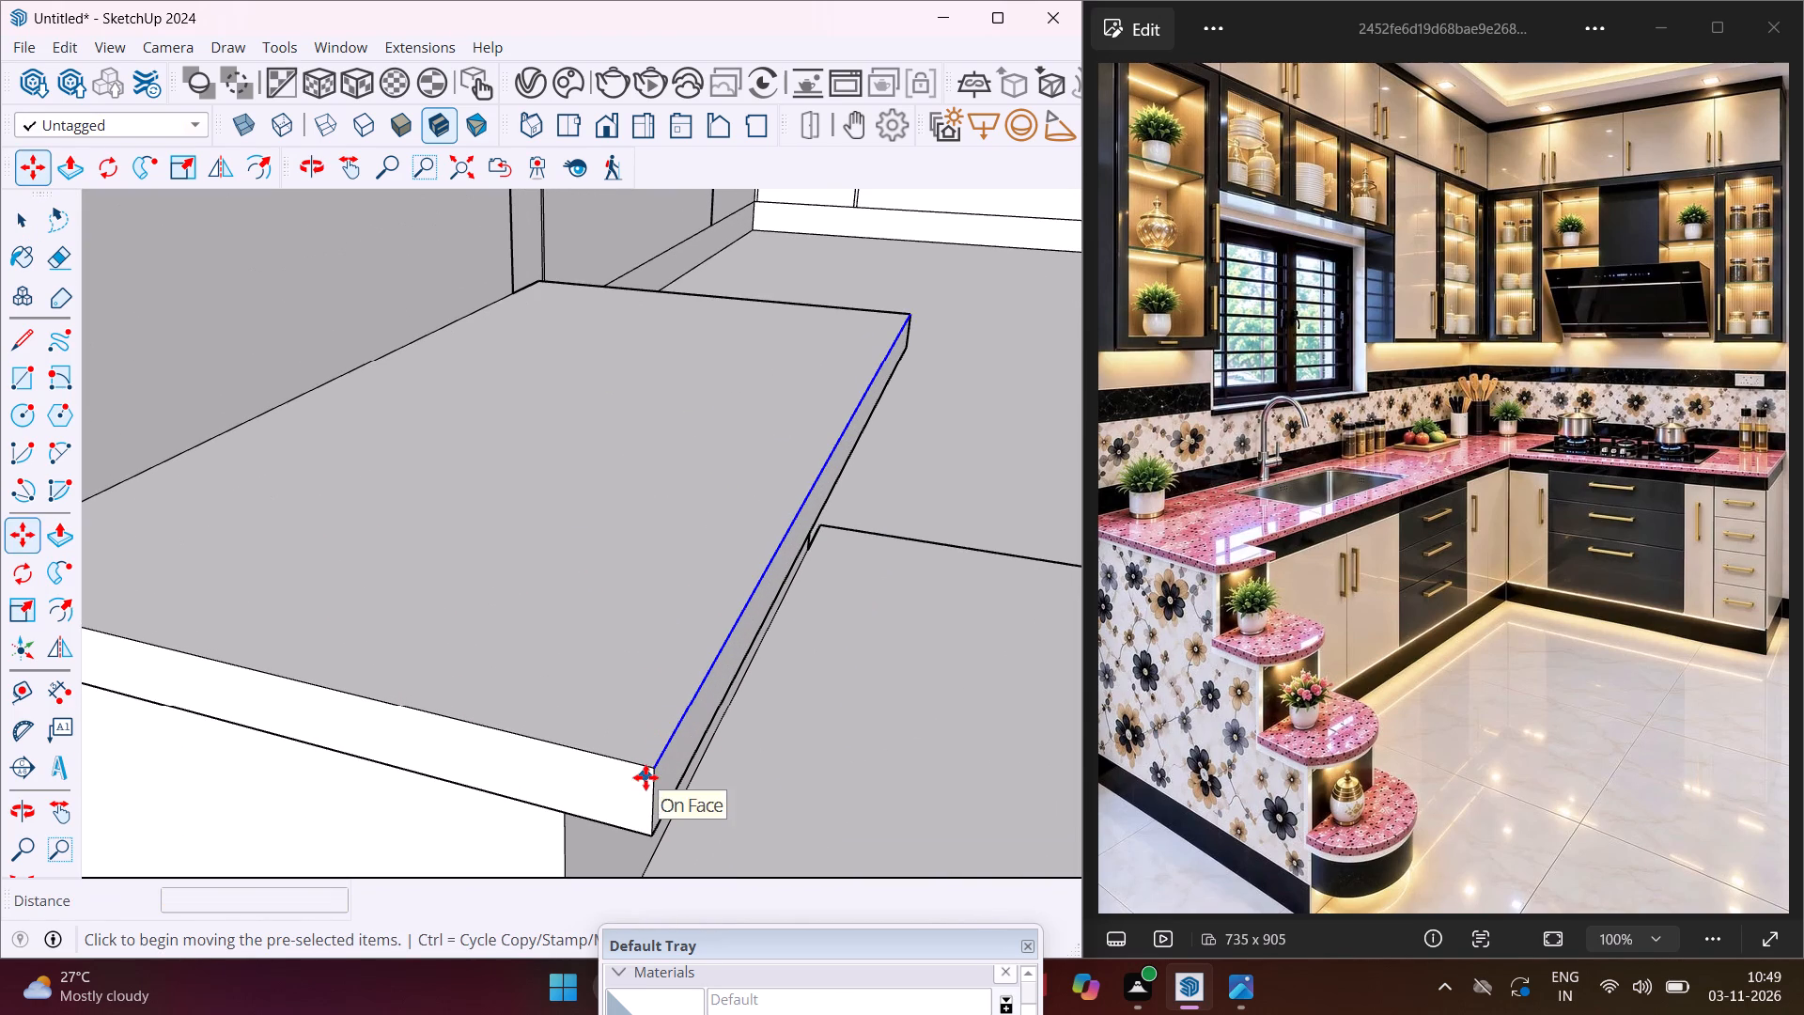
left_click(648, 774)
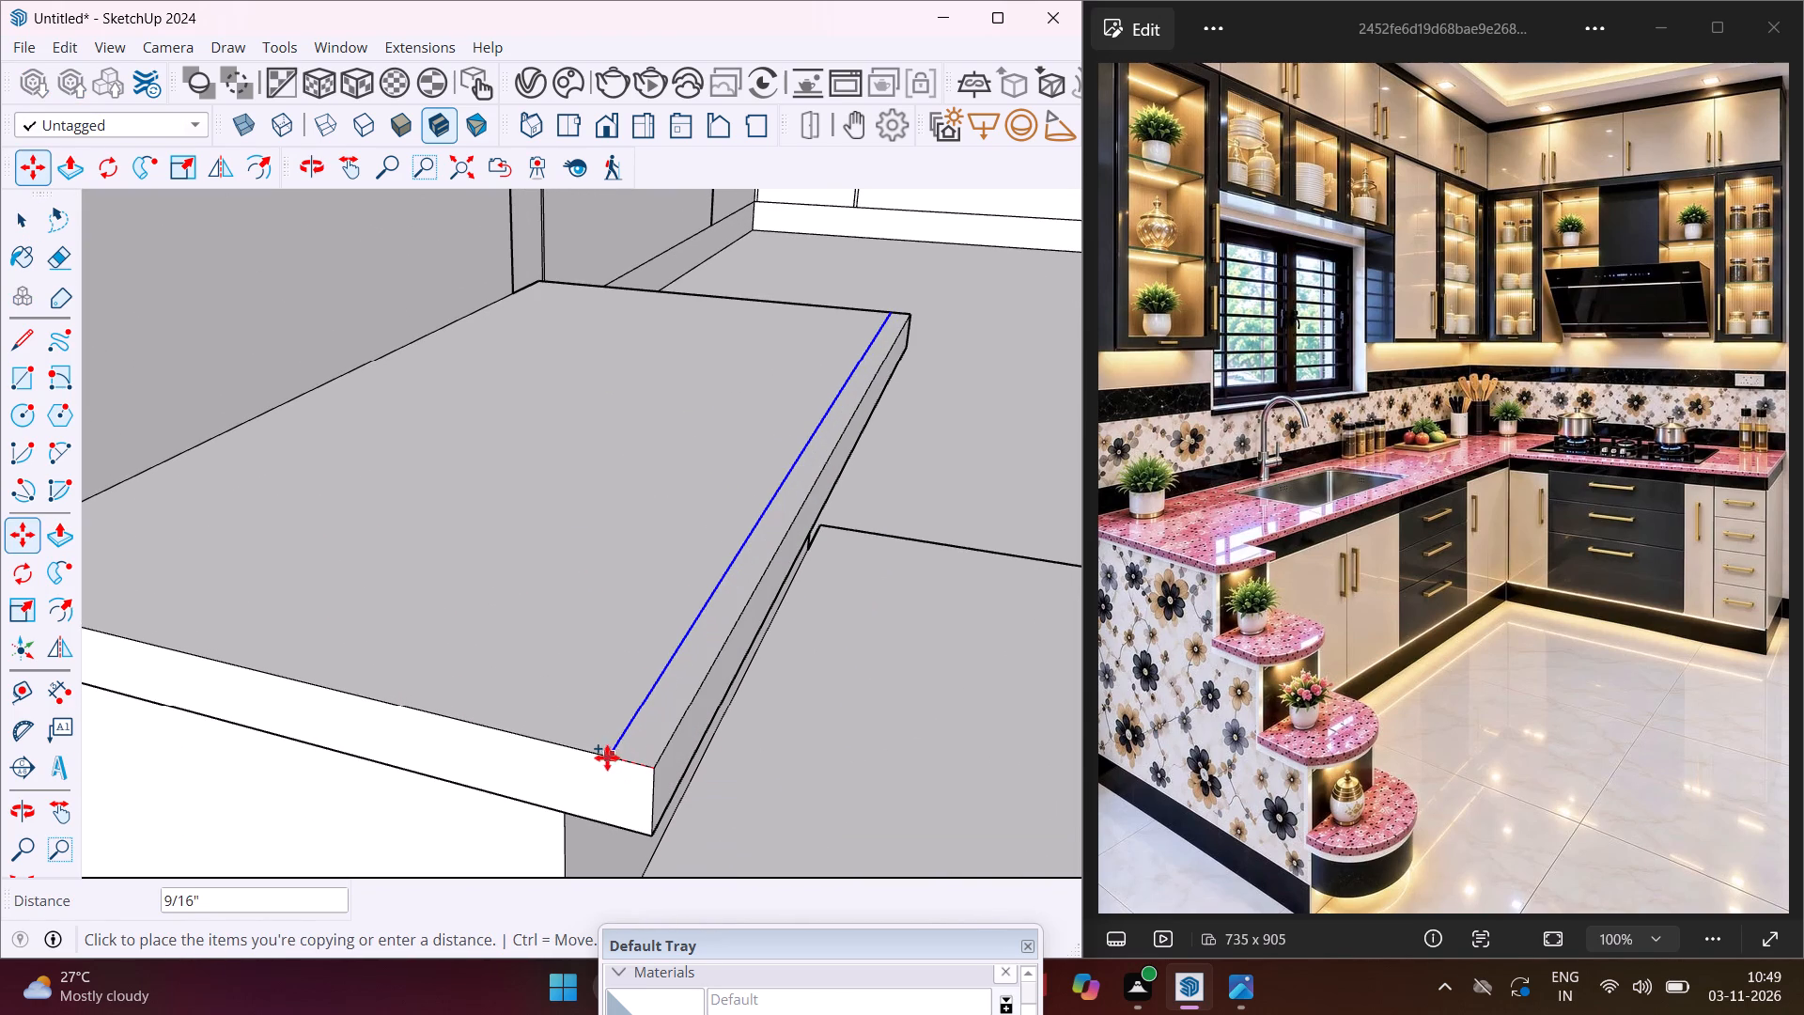
type("2\"")
key("Return")
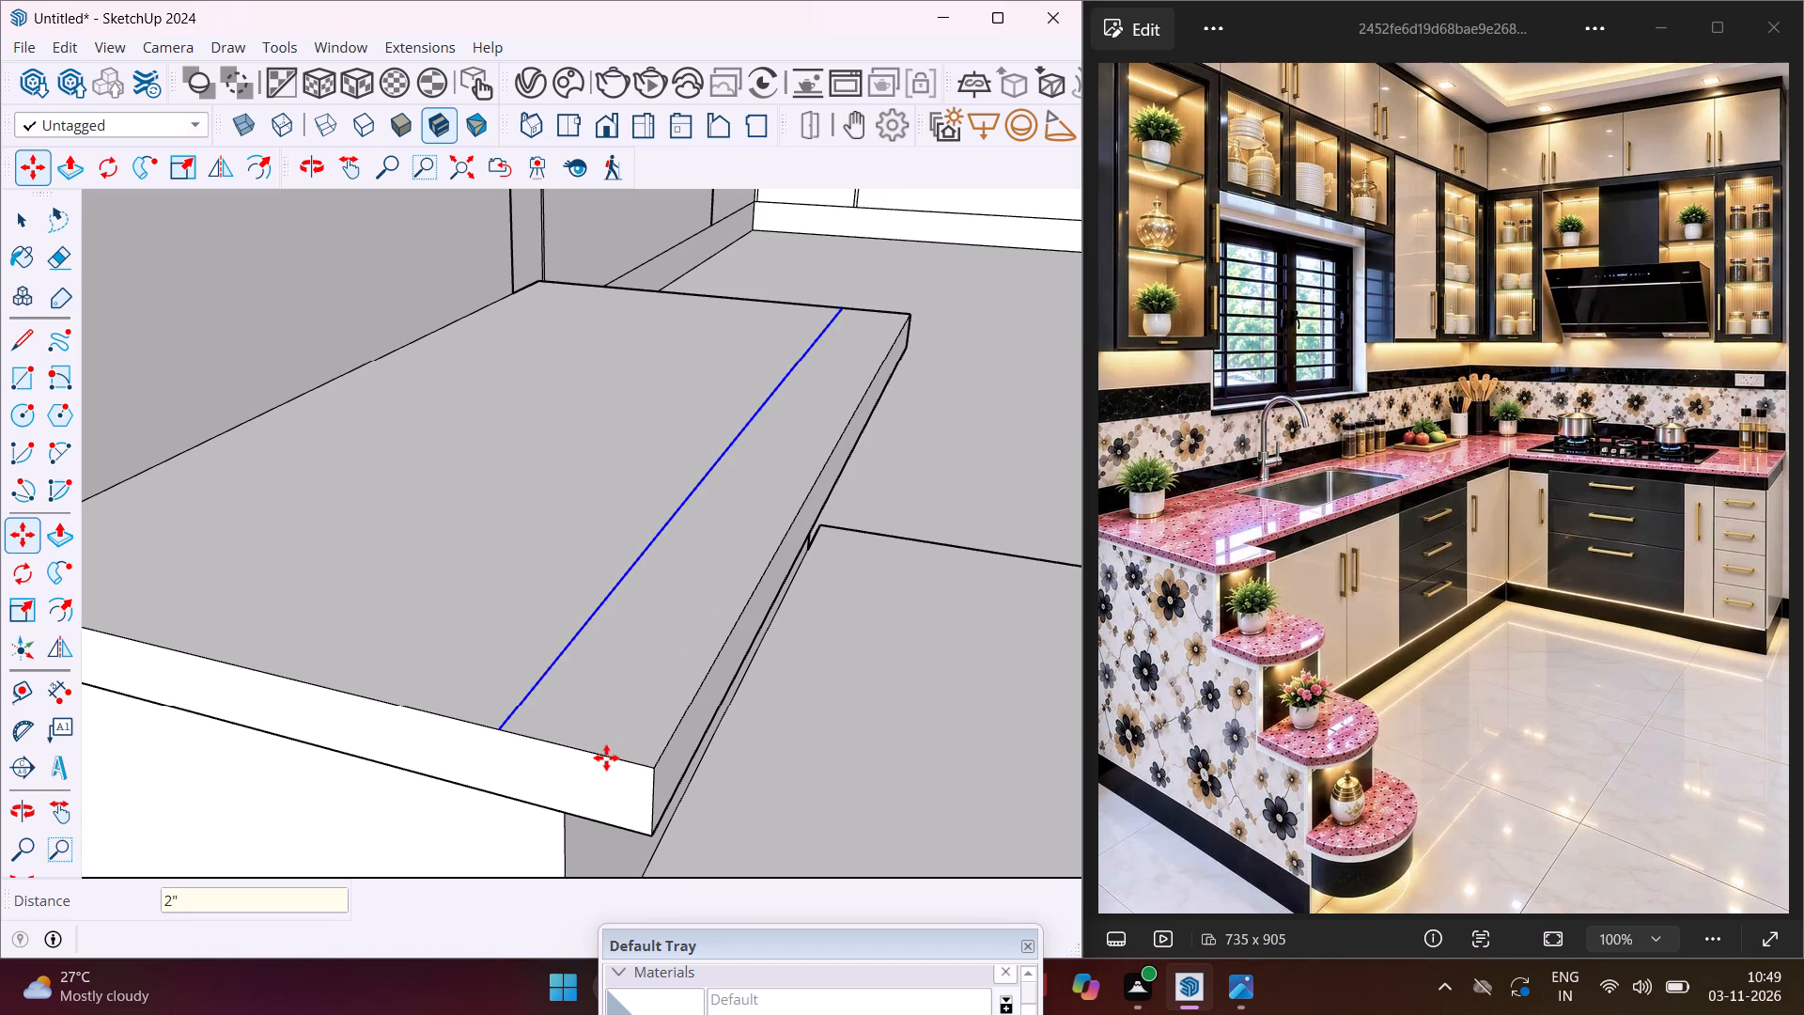
Draw a two-point arc with a 2" bulge on the uppermost tread slab, from the inset line's ends to the front edge.
scroll(606, 757, "down", 10)
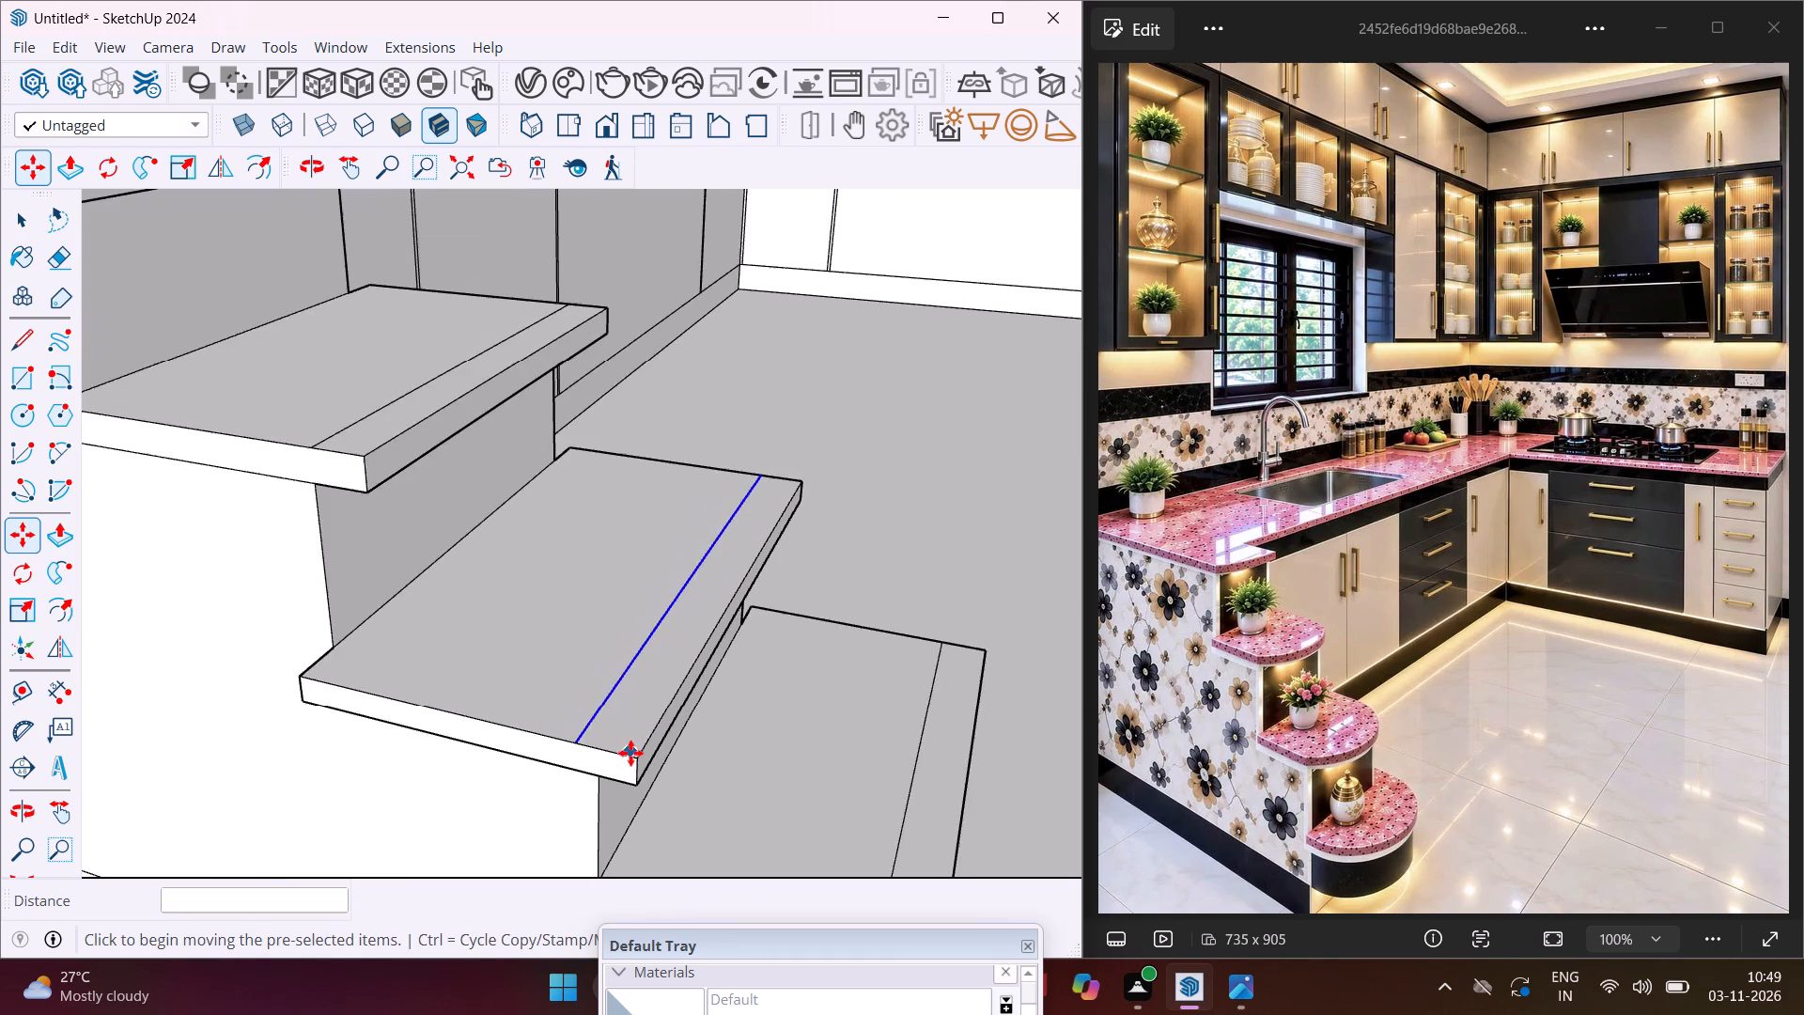
scroll(630, 753, "down", 6)
middle_click_drag(630, 753, 486, 705)
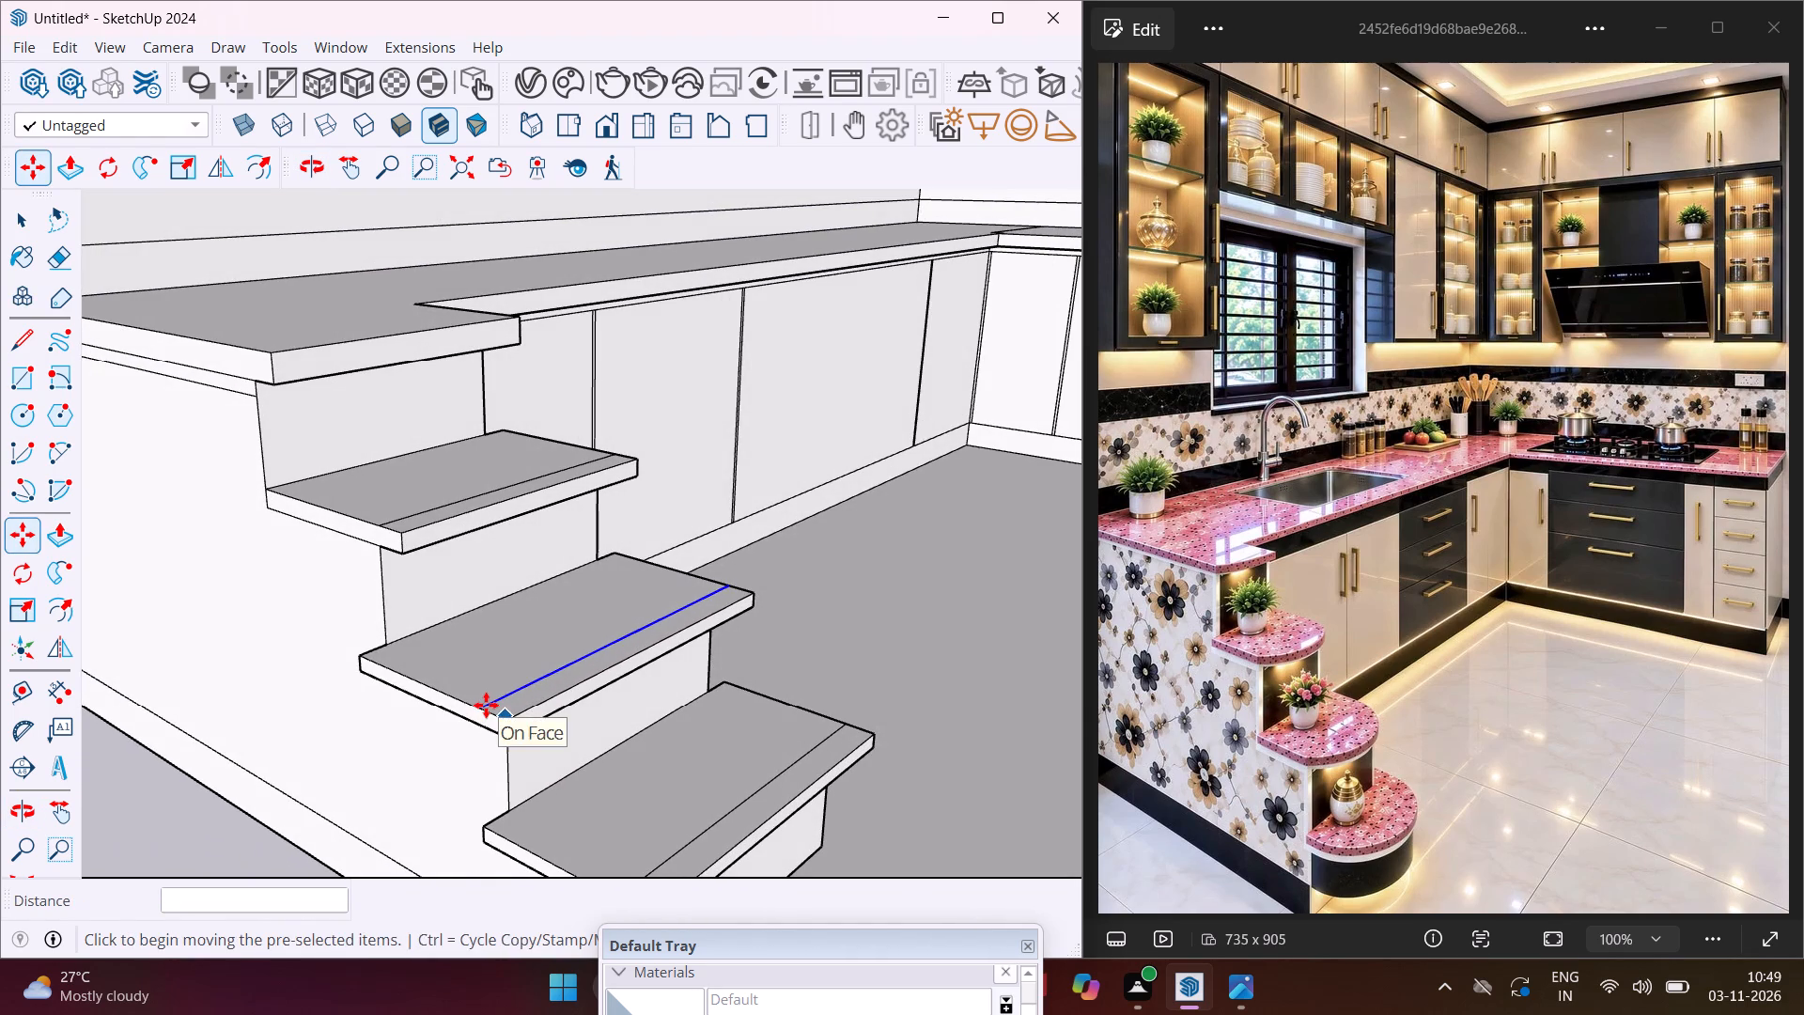
key("Escape")
key("space")
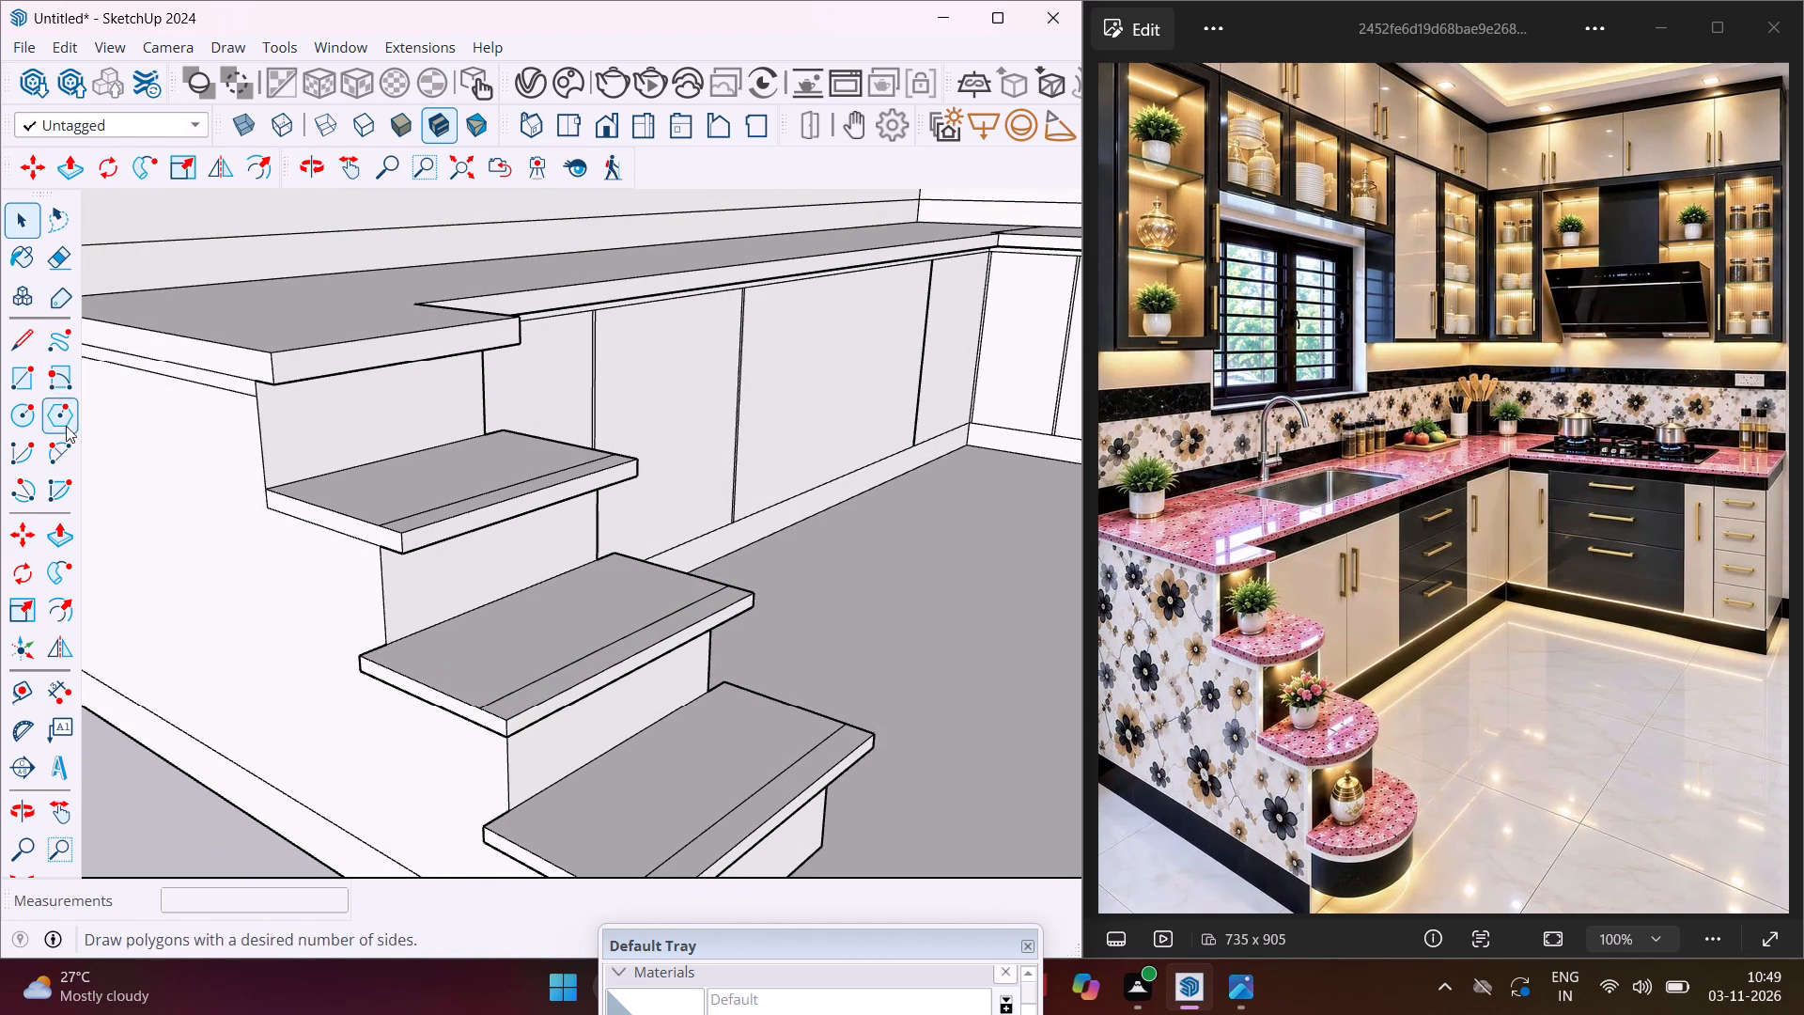
left_click(70, 456)
middle_click_drag(380, 472, 262, 558)
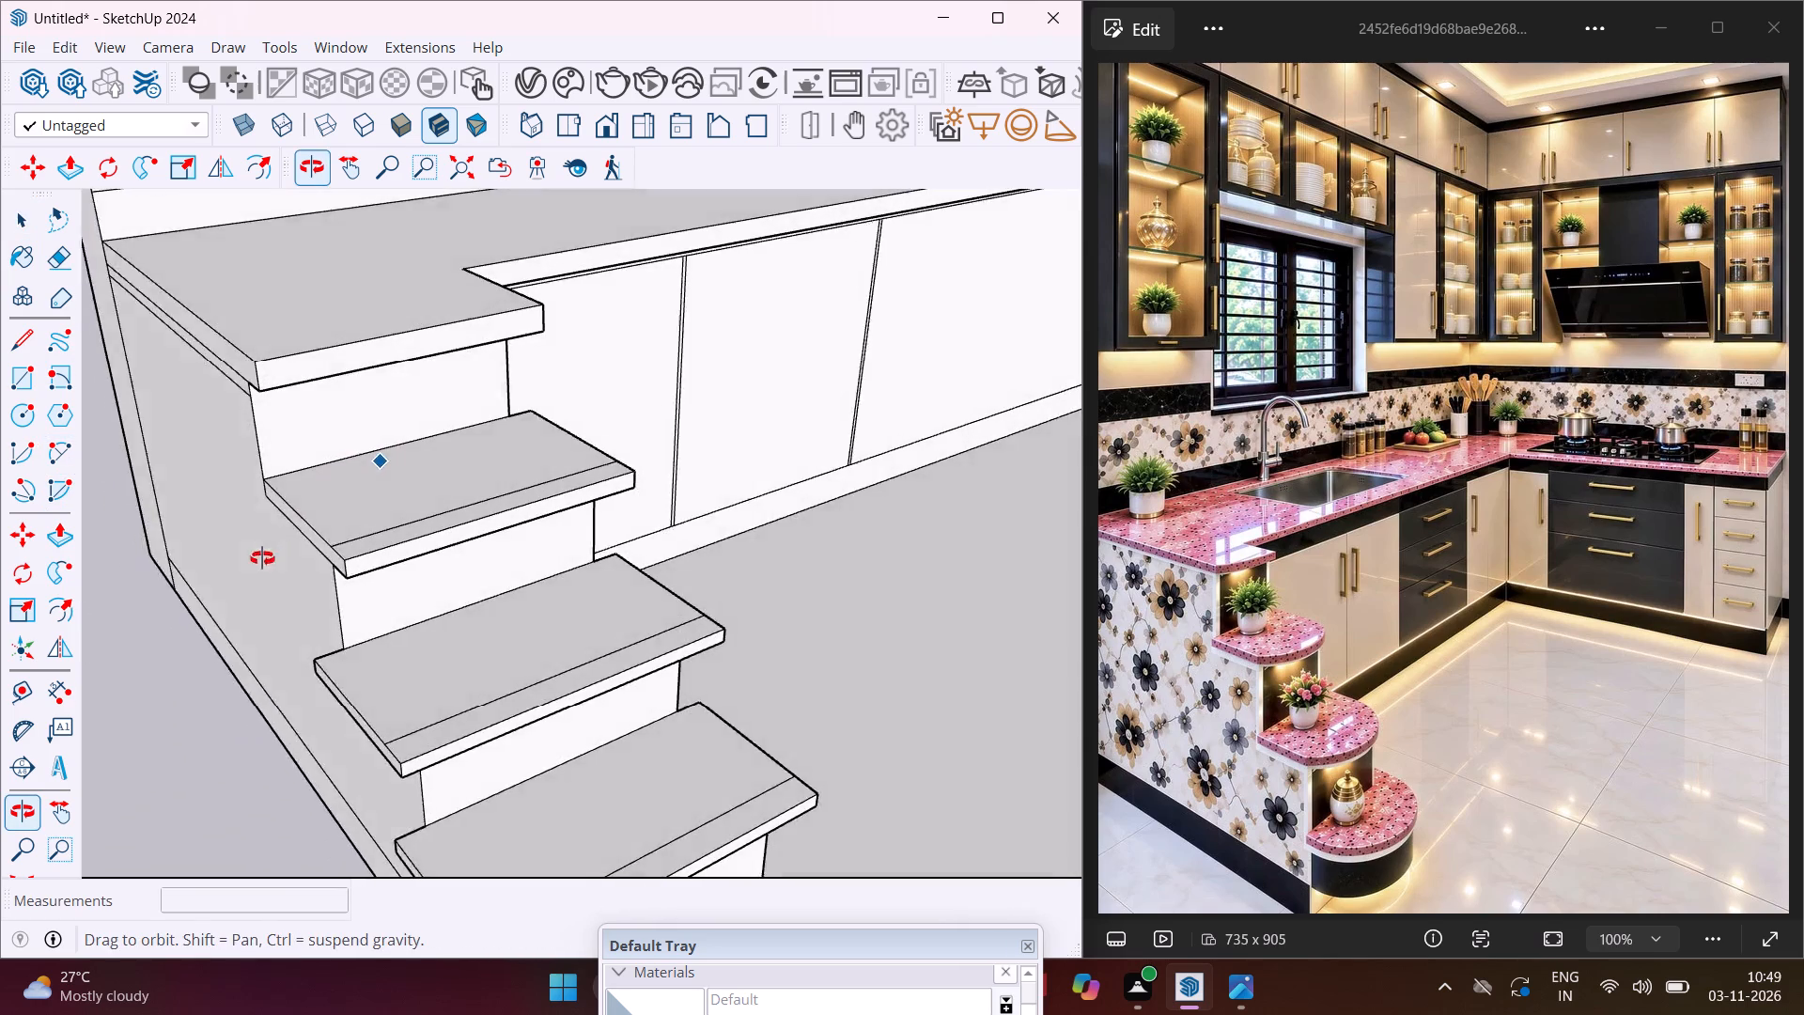
middle_click_drag(262, 558, 241, 581)
scroll(241, 581, "up", 1)
scroll(348, 540, "up", 6)
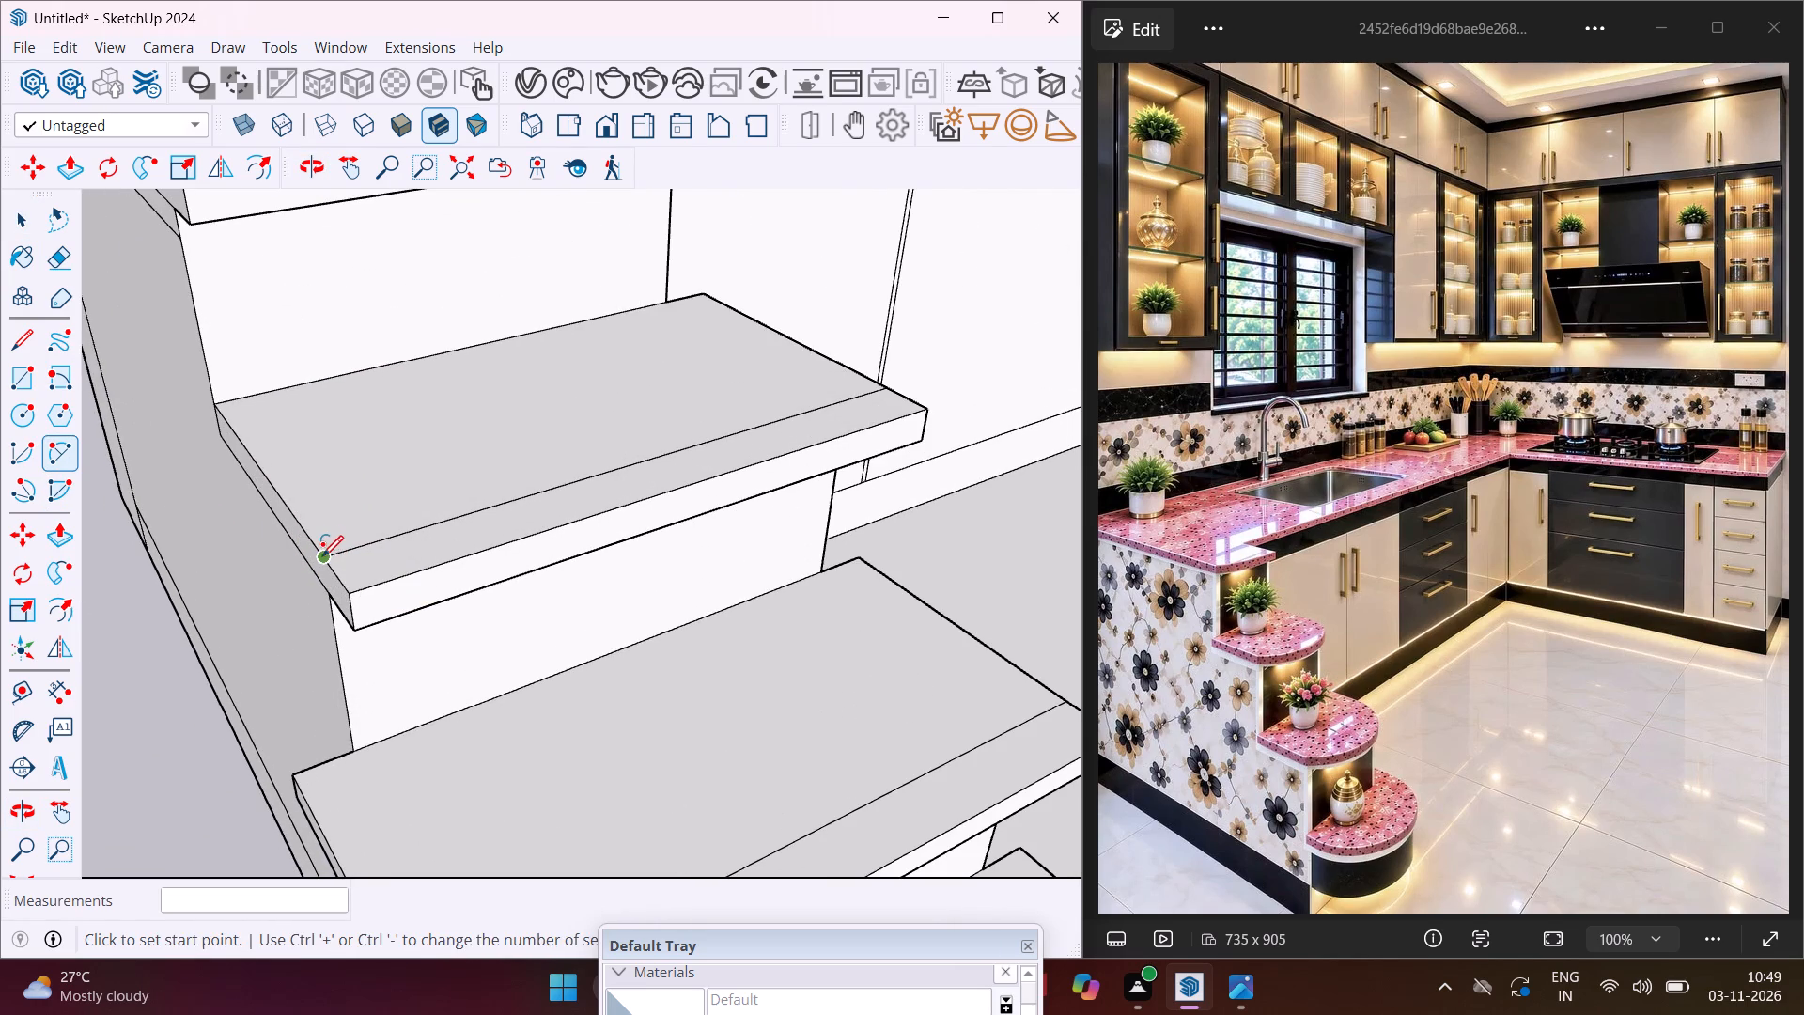
left_click(322, 556)
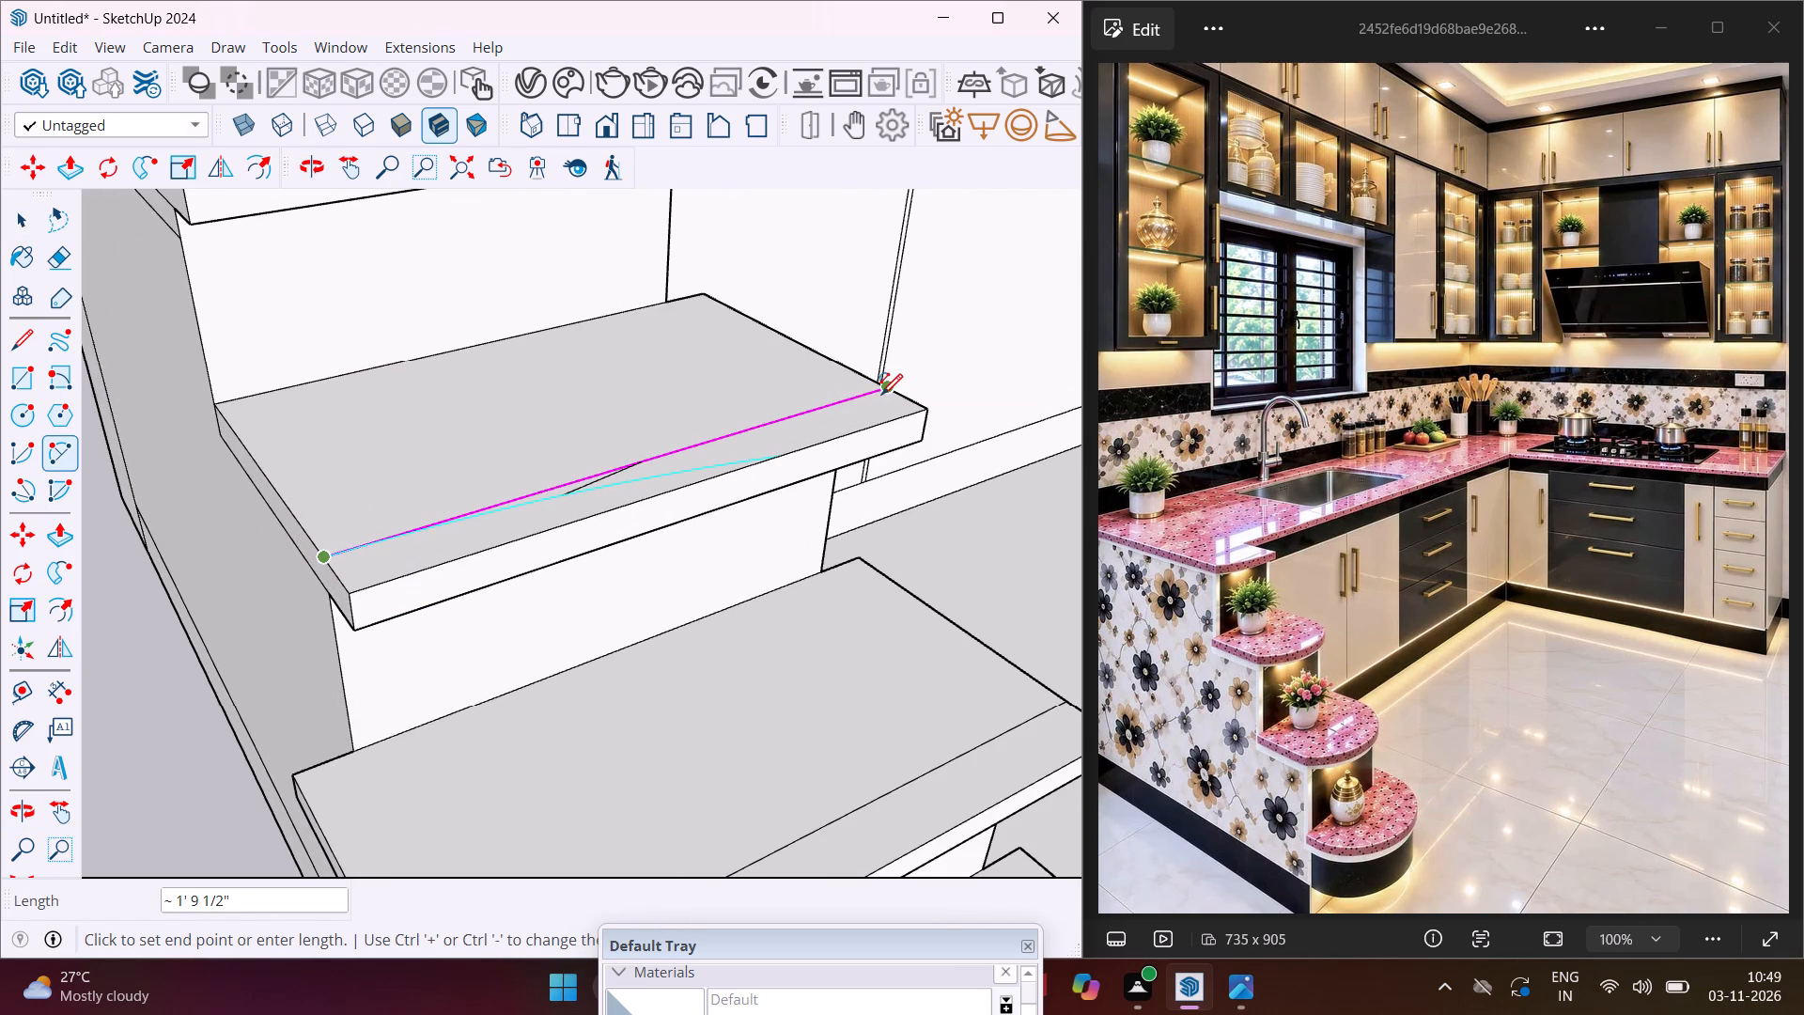
left_click(883, 391)
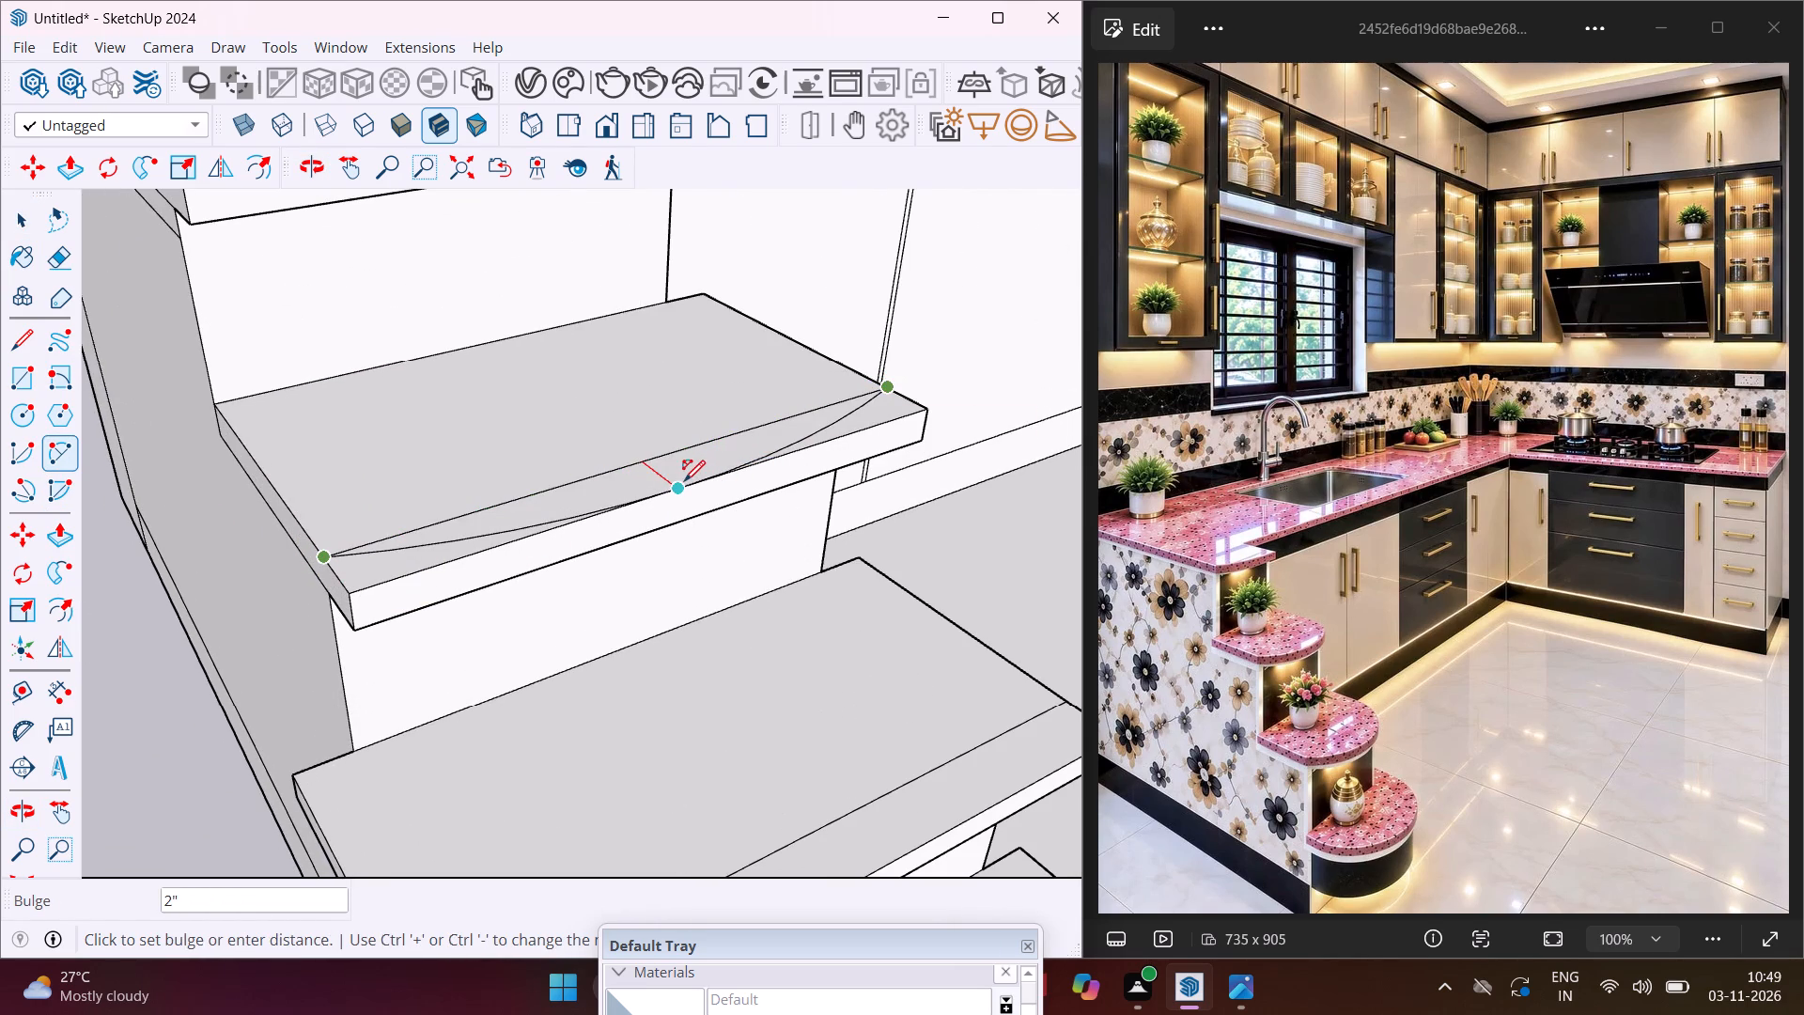
left_click(681, 484)
Draw a matching two-point arc on the middle tread slab, from the inset line's ends out to the front edge.
scroll(662, 428, "down", 5)
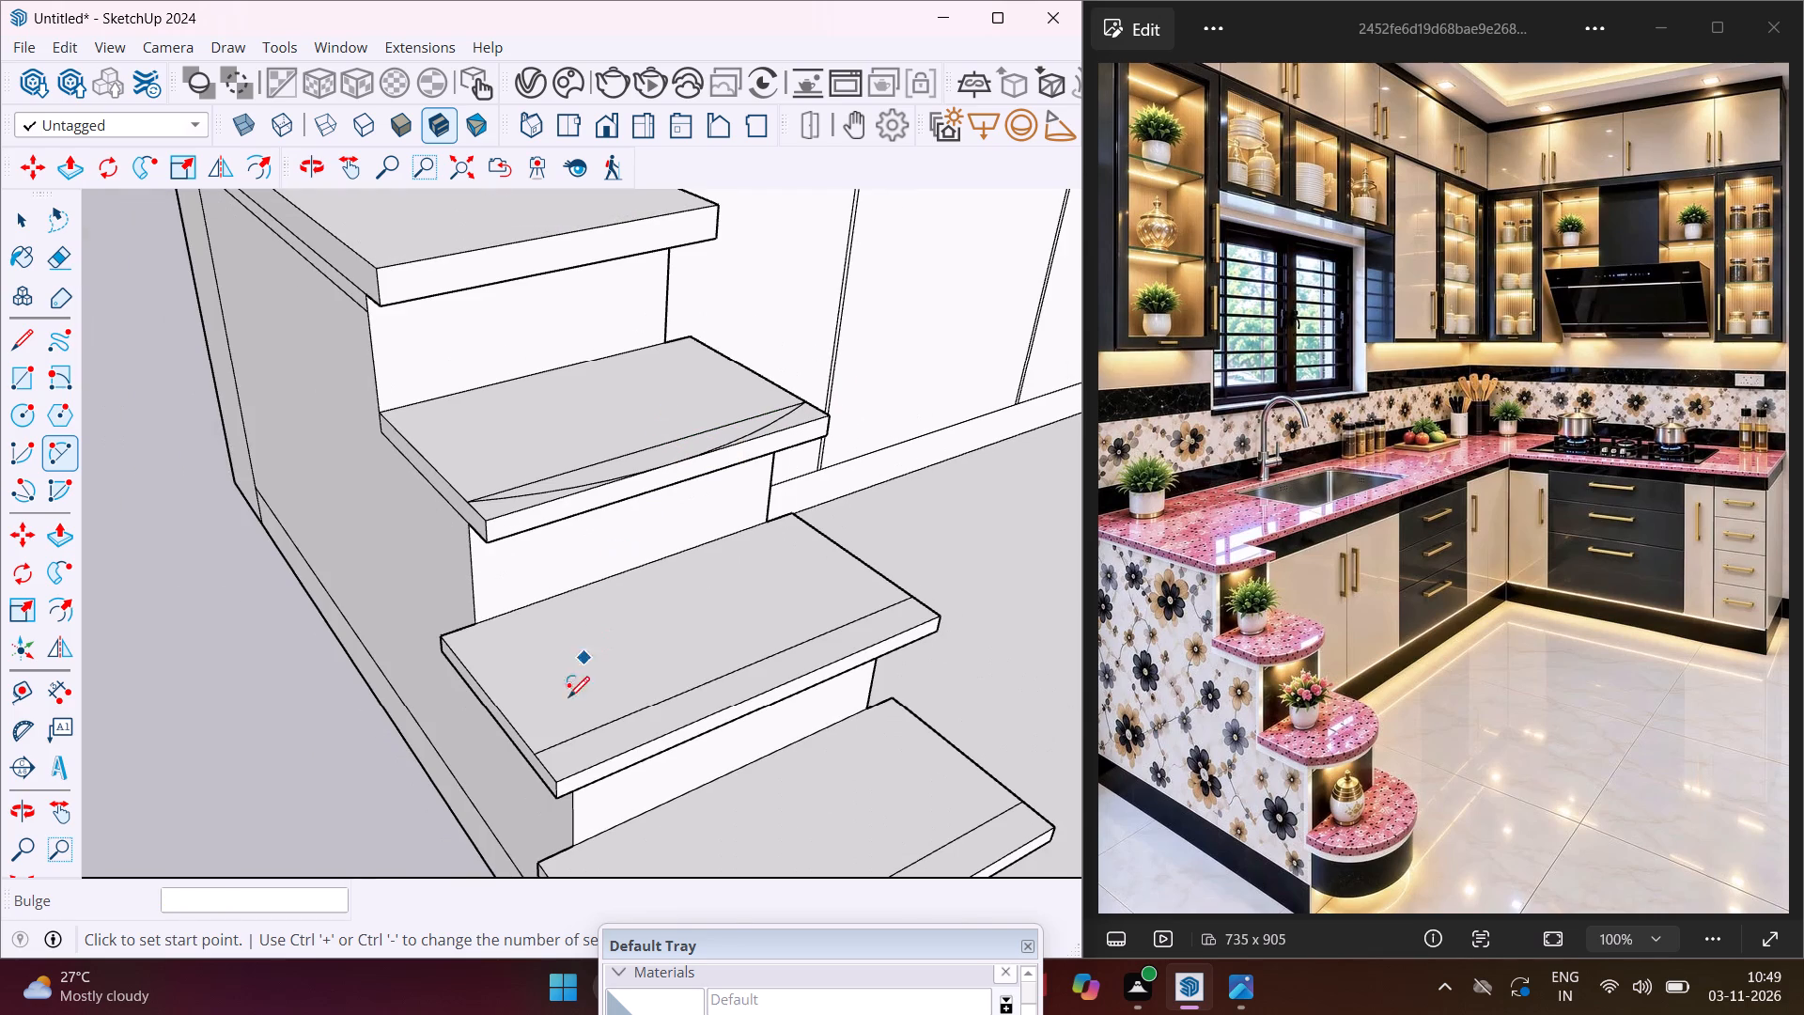
left_click(538, 755)
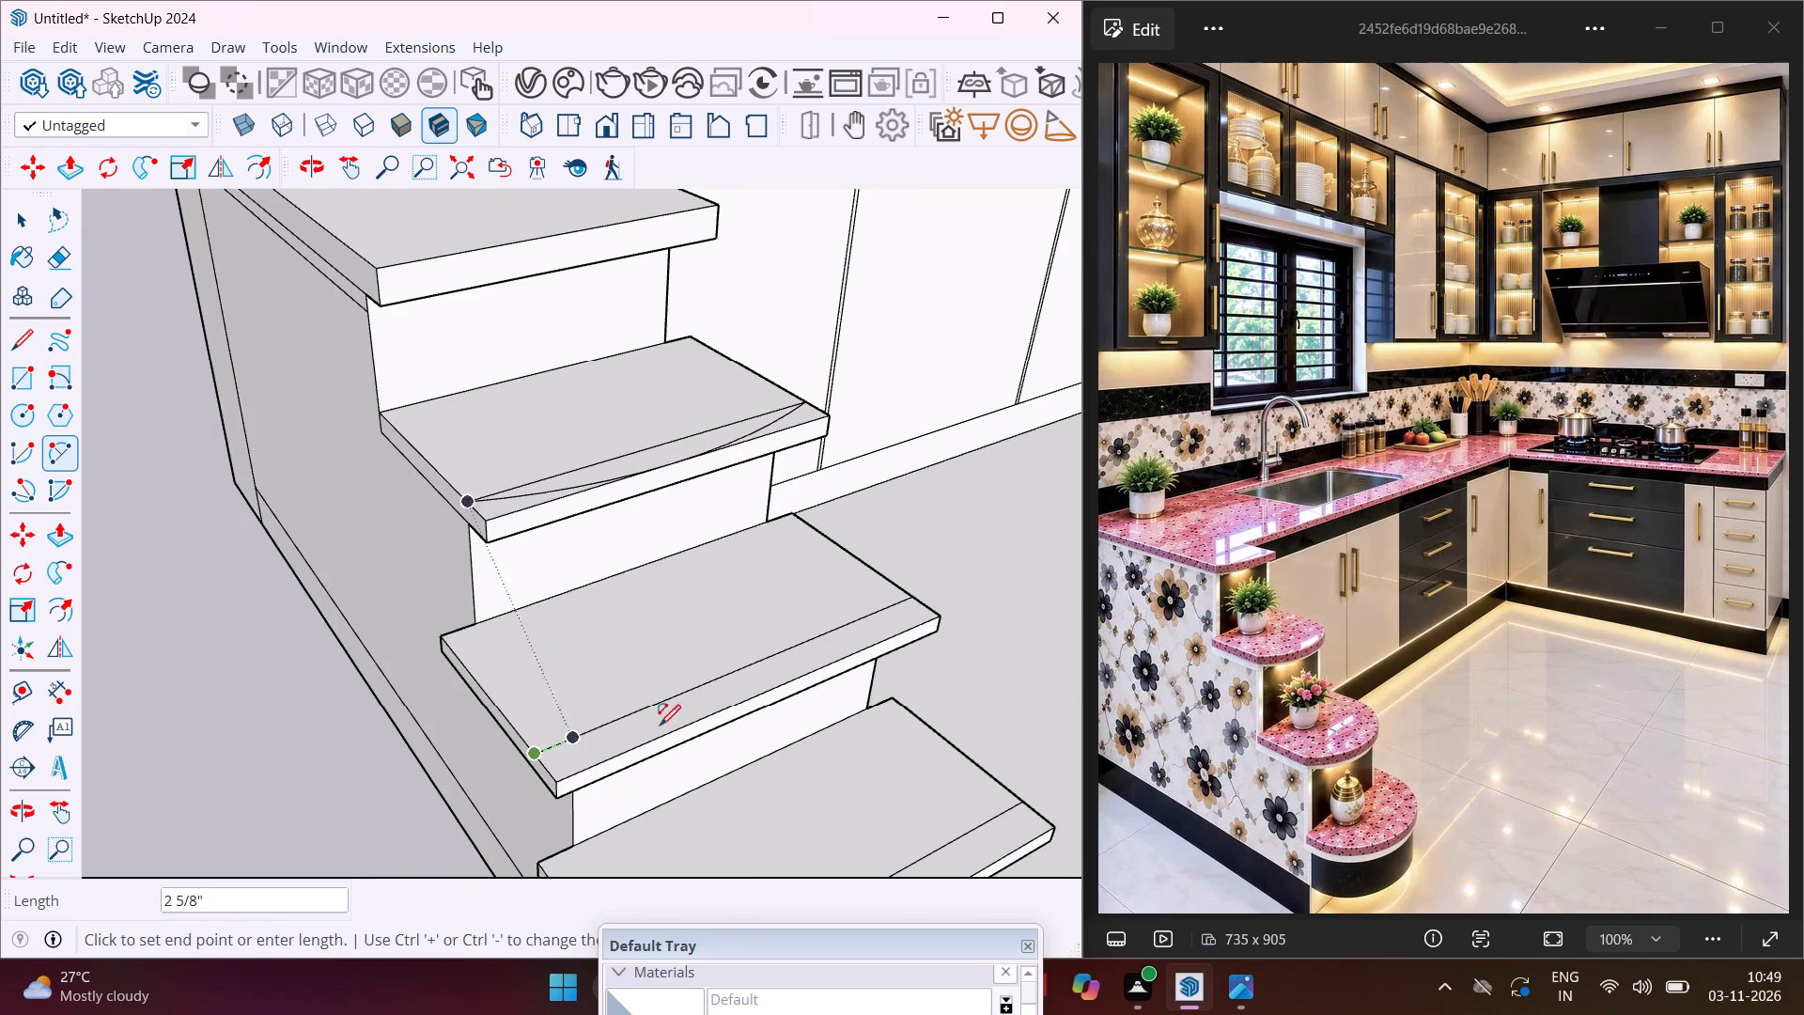
left_click(910, 600)
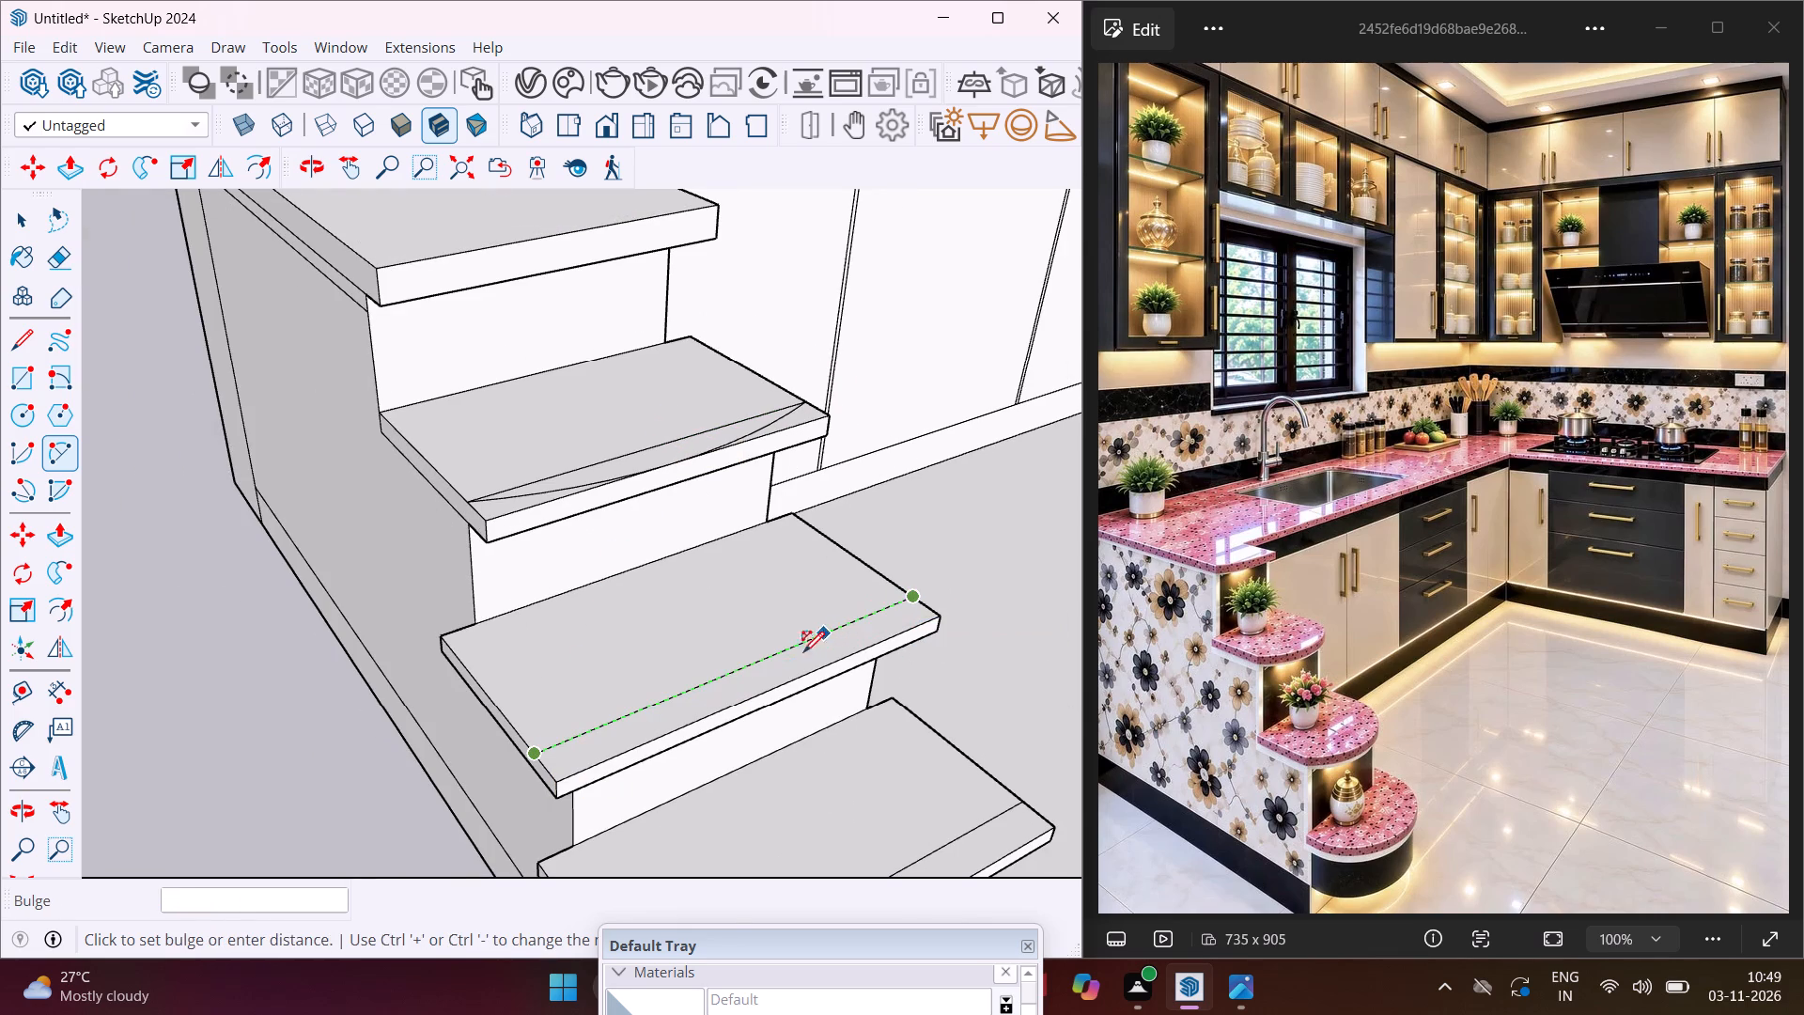
left_click(768, 690)
Draw a two-point arc with a 2" bulge on the lowest tread slab, from the inset line's ends to the front edge.
scroll(757, 620, "down", 8)
scroll(760, 749, "up", 6)
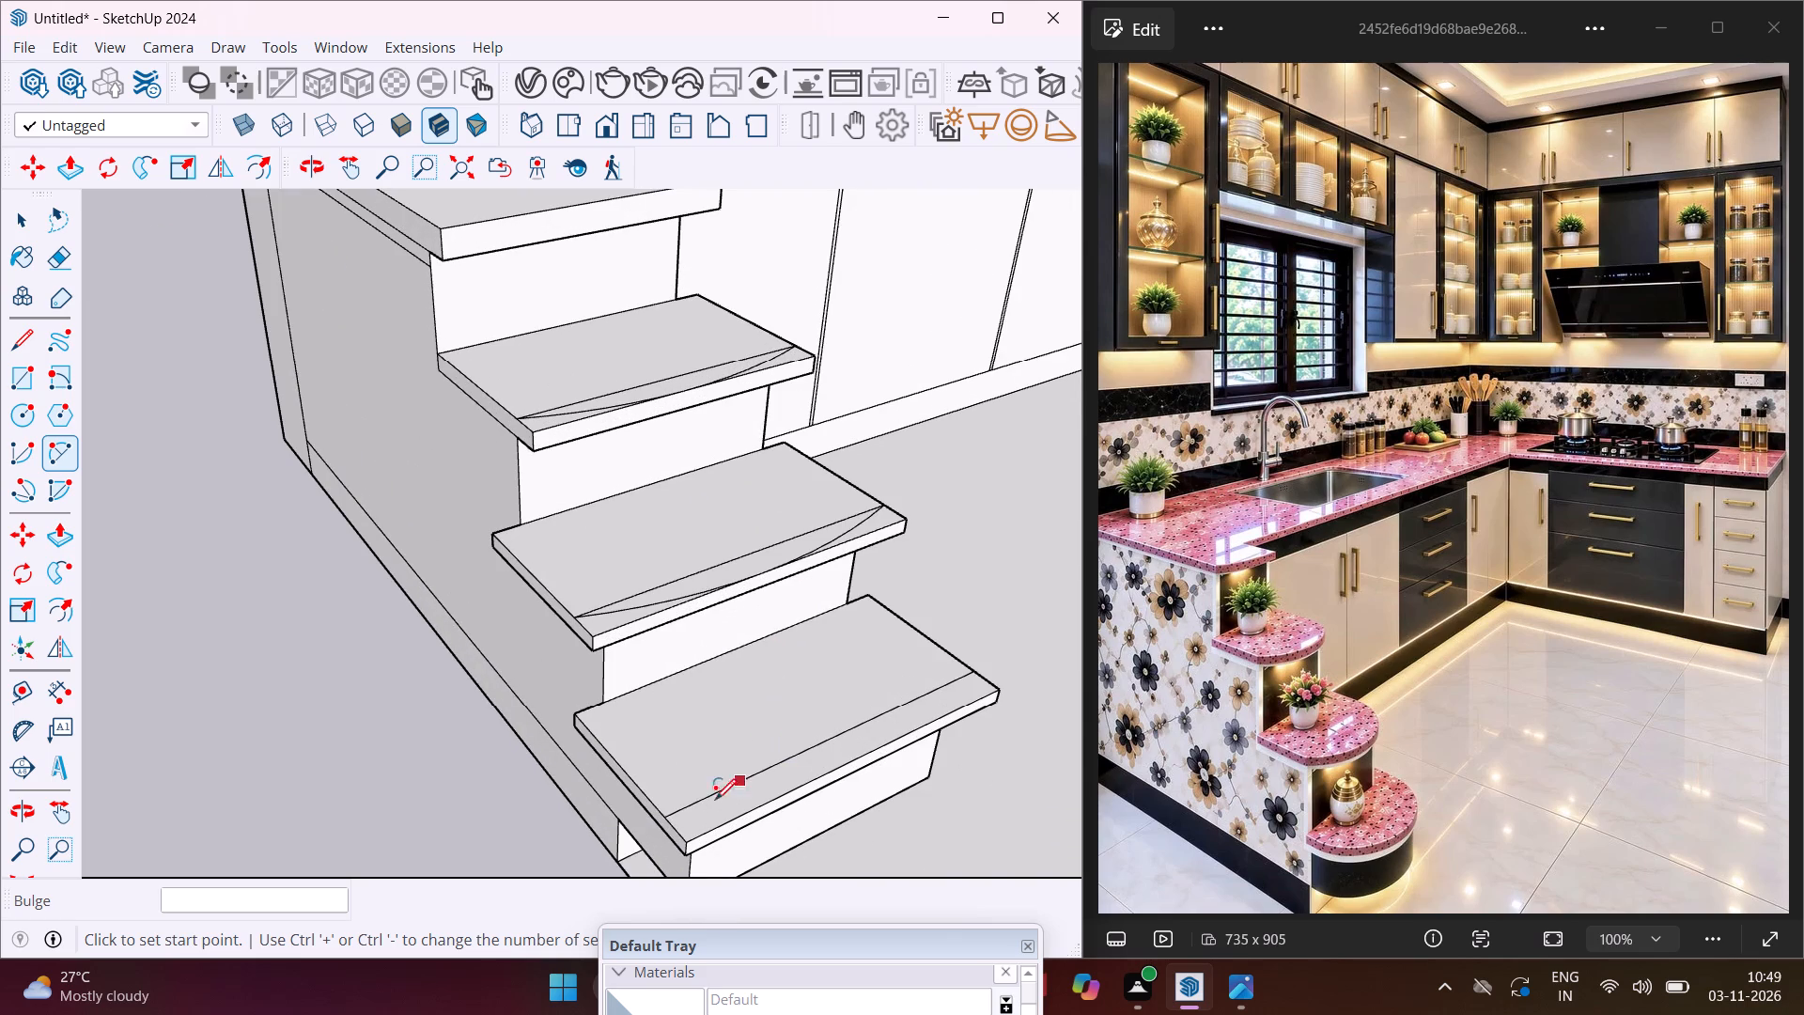
left_click(667, 819)
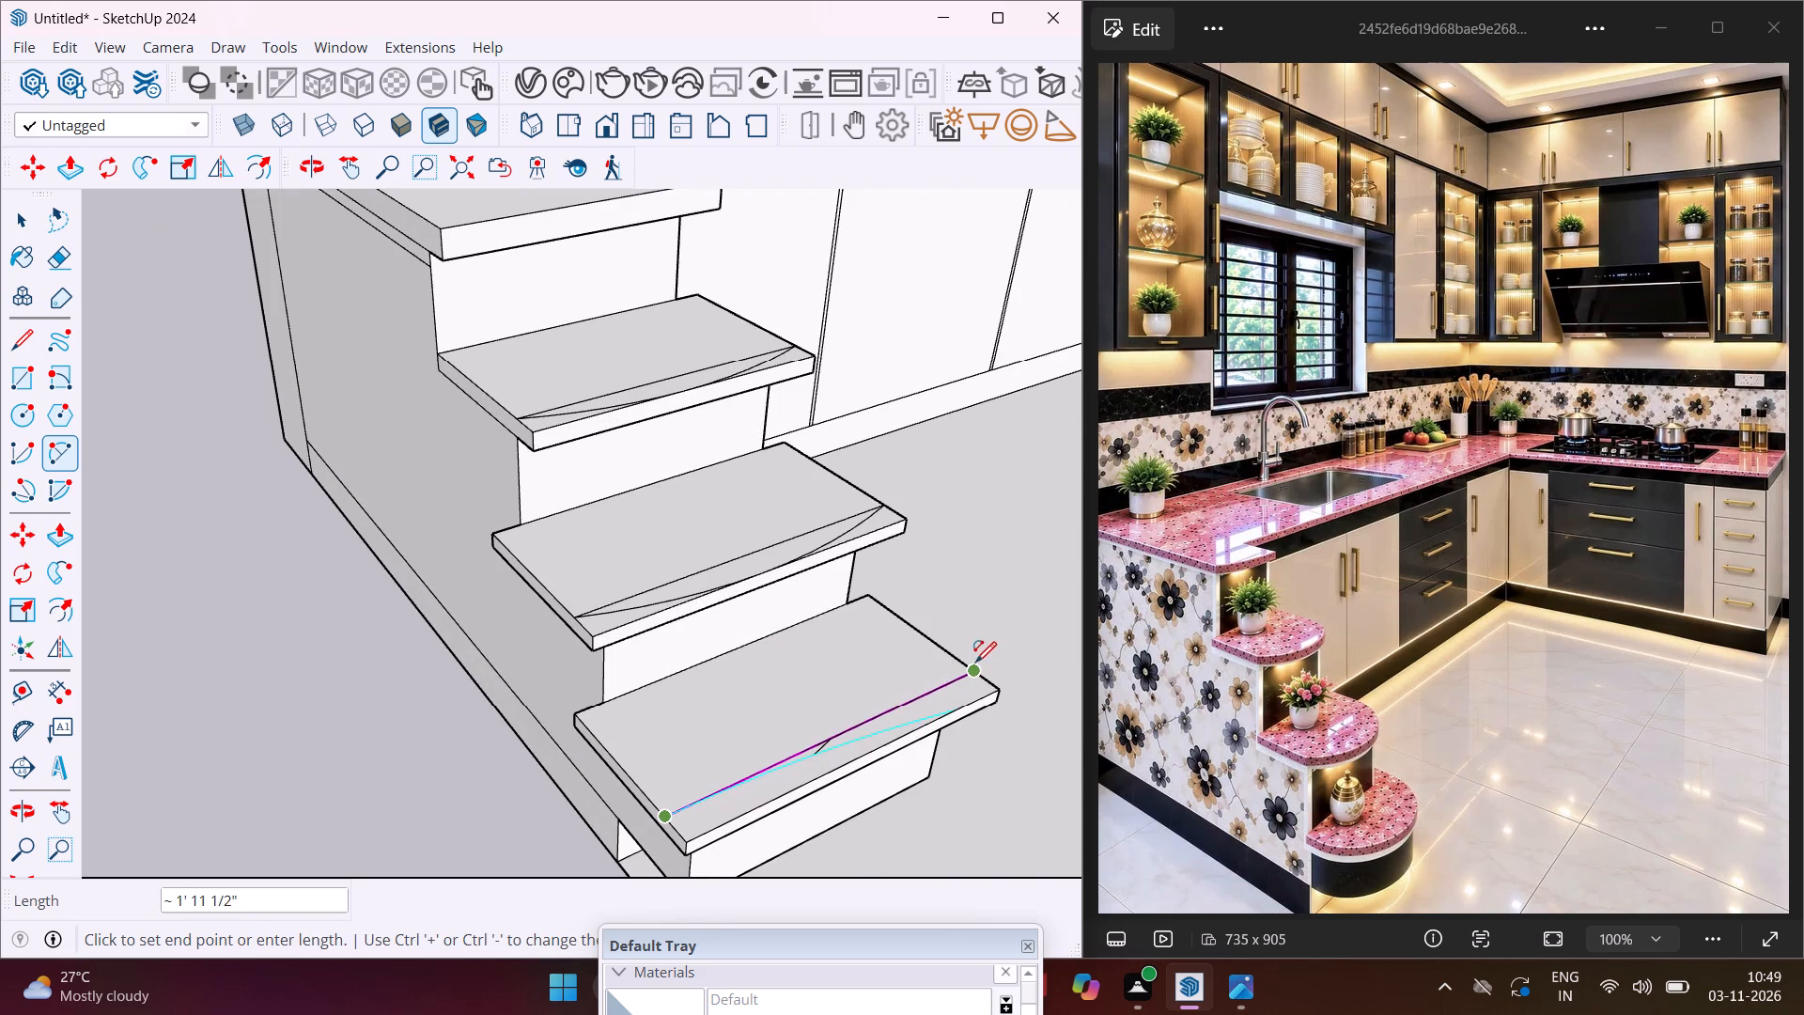
left_click(972, 670)
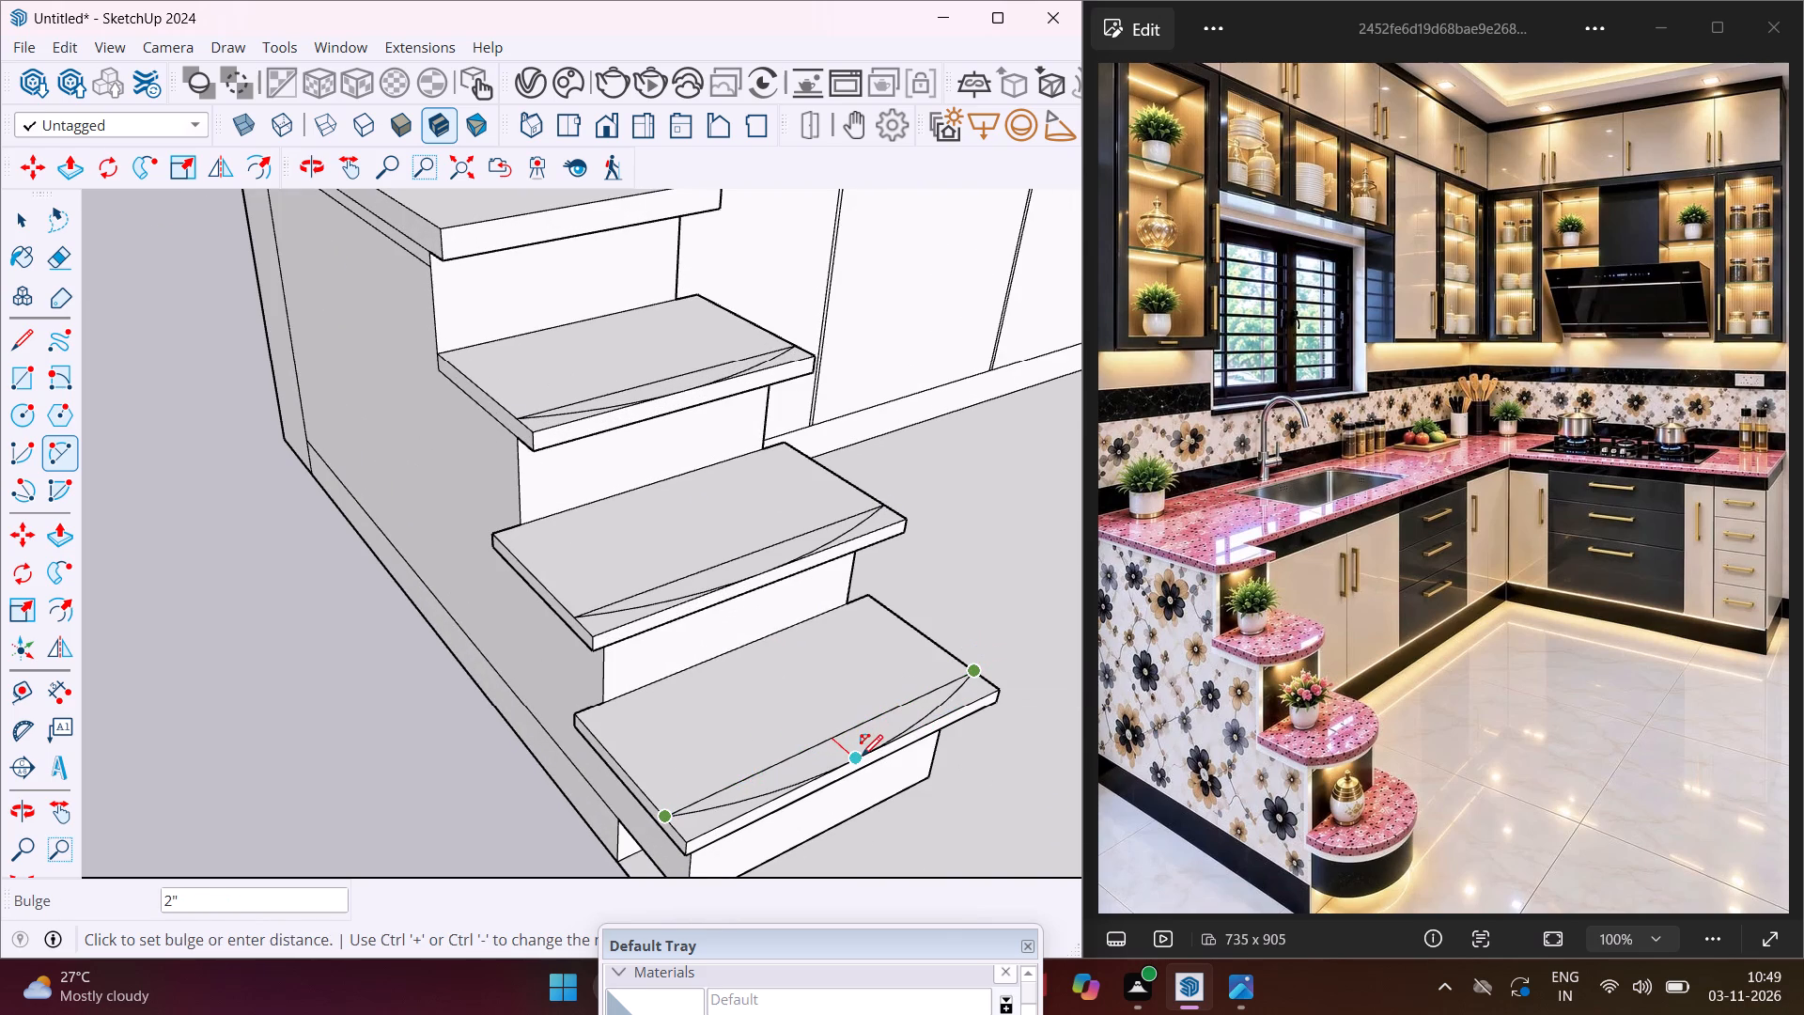
left_click(862, 756)
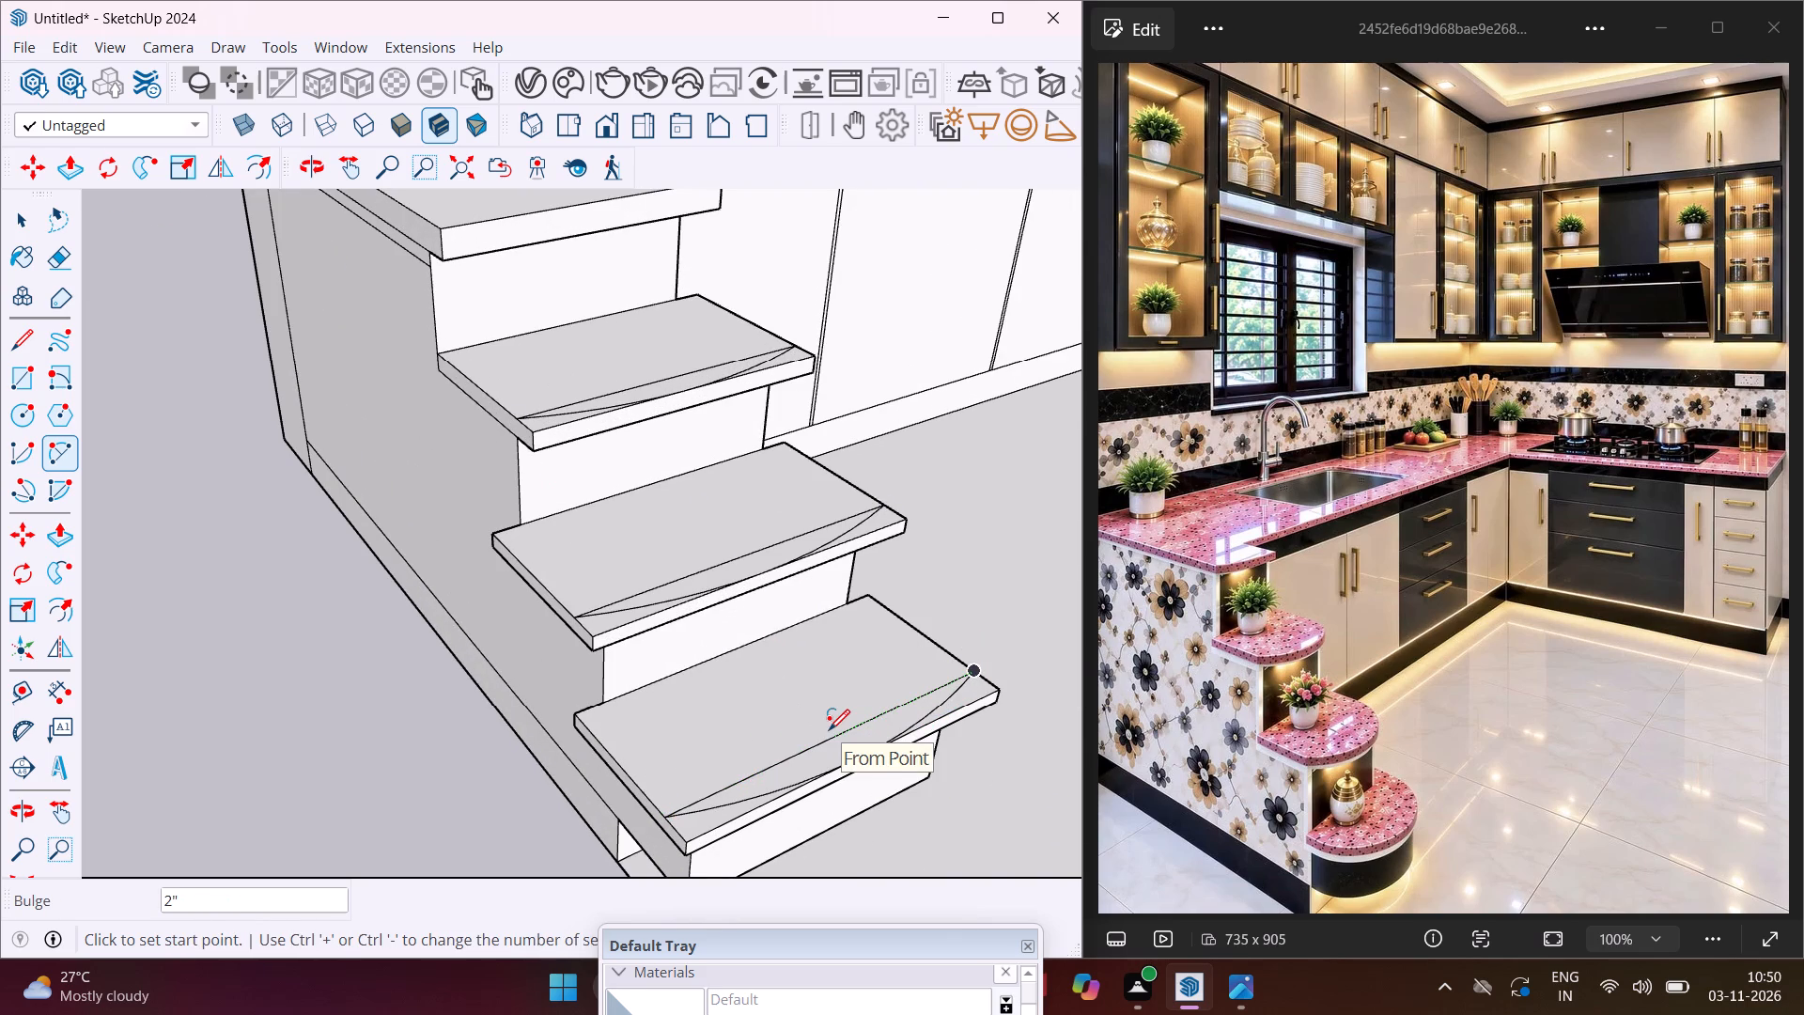
scroll(829, 730, "down", 9)
key("Escape")
key("space")
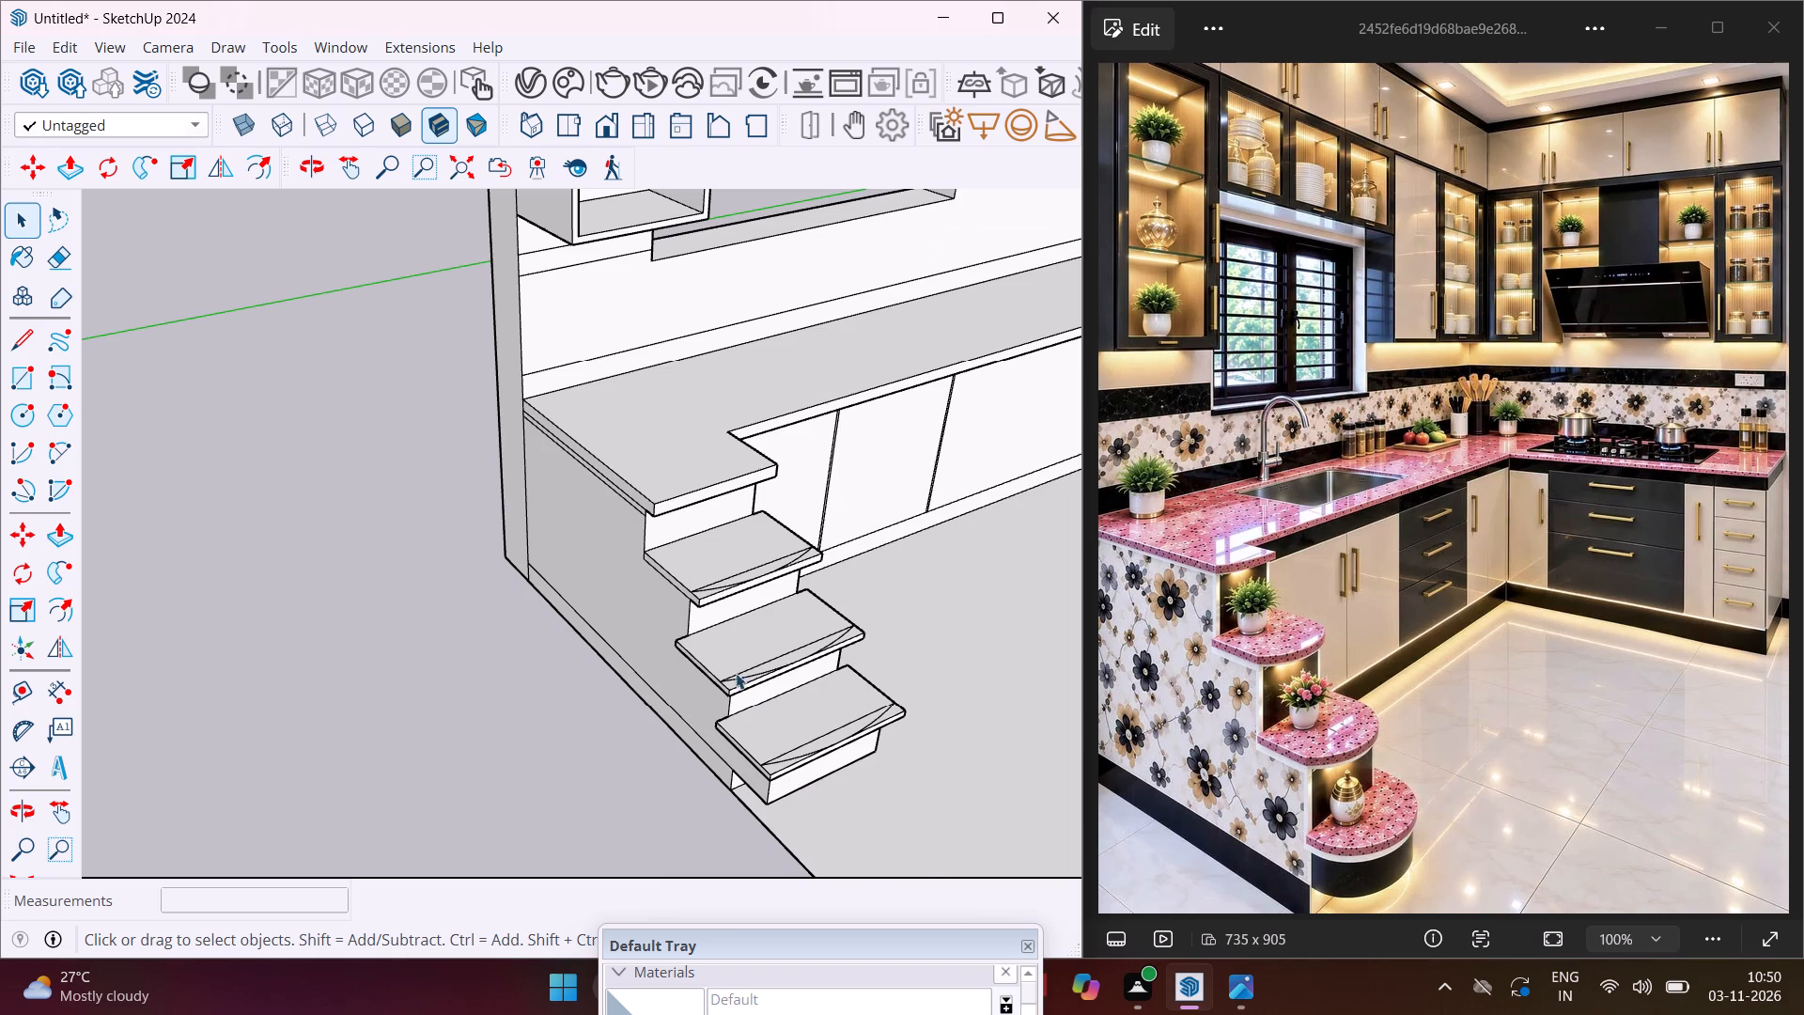
Push both front corner pieces outside the arc on the uppermost tread slab down 1 1/4" to cut them away.
scroll(708, 601, "up", 16)
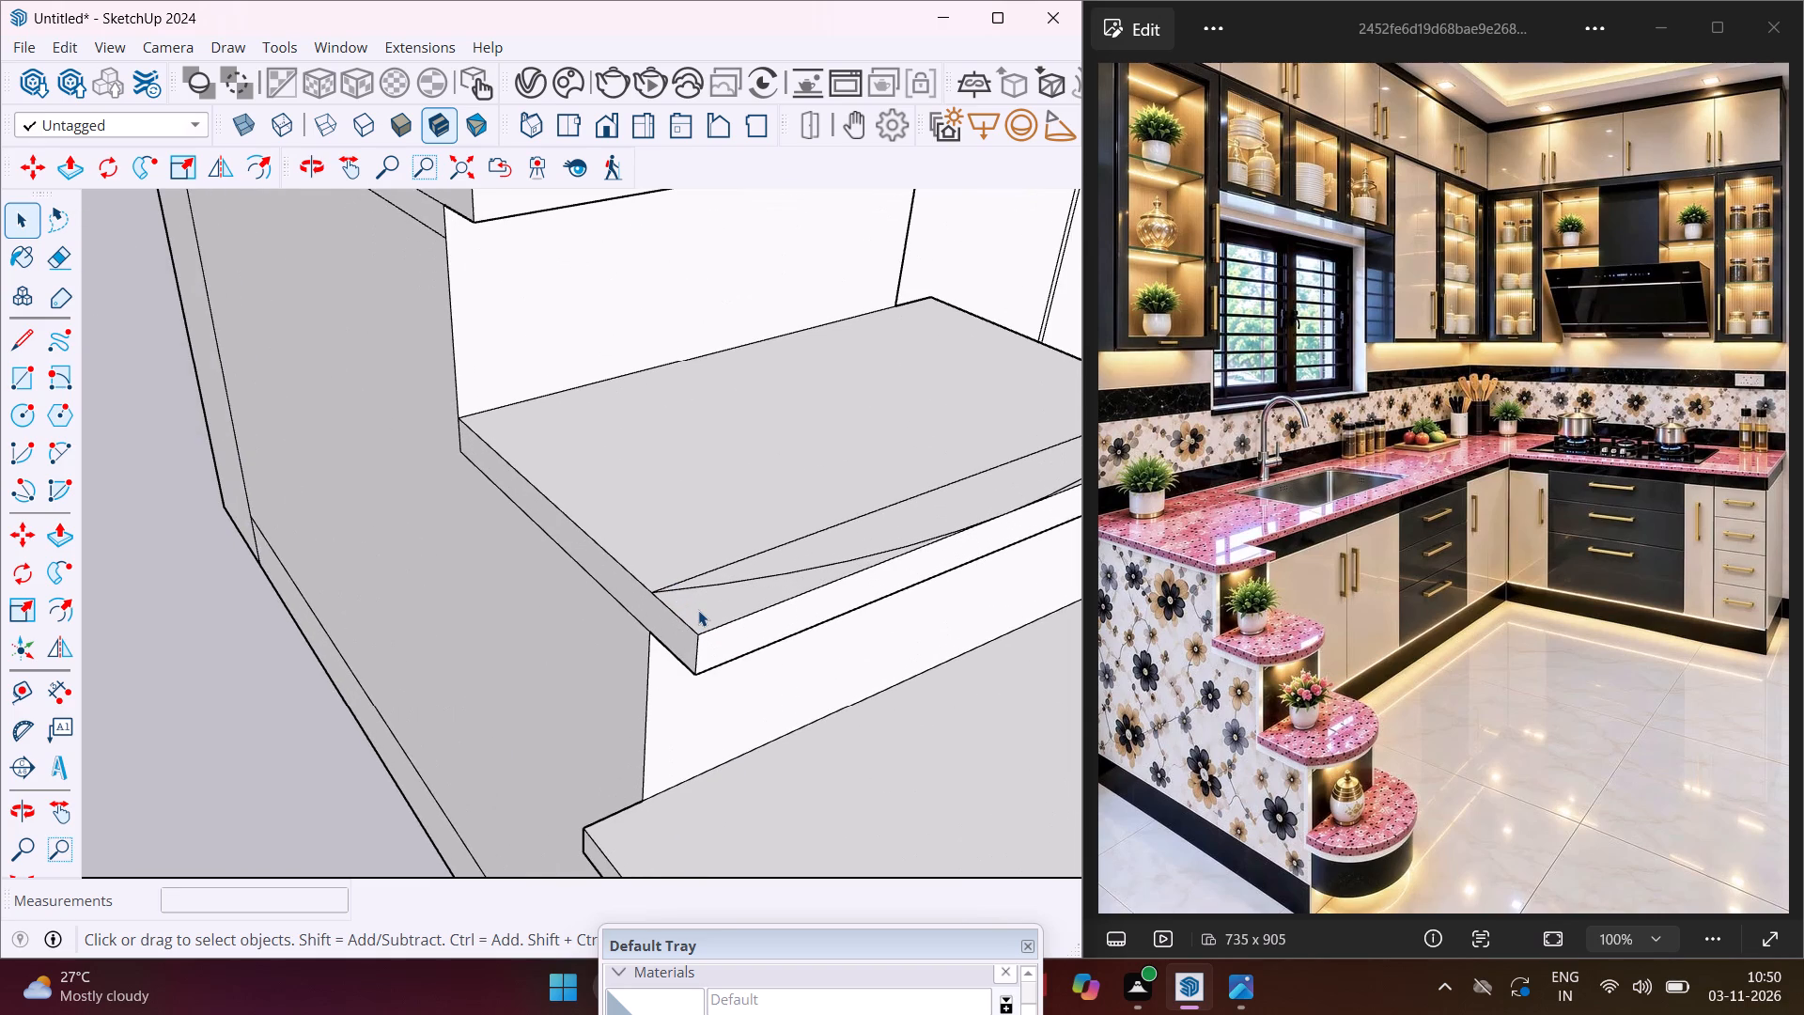
left_click(698, 610)
key("p")
left_click(698, 610)
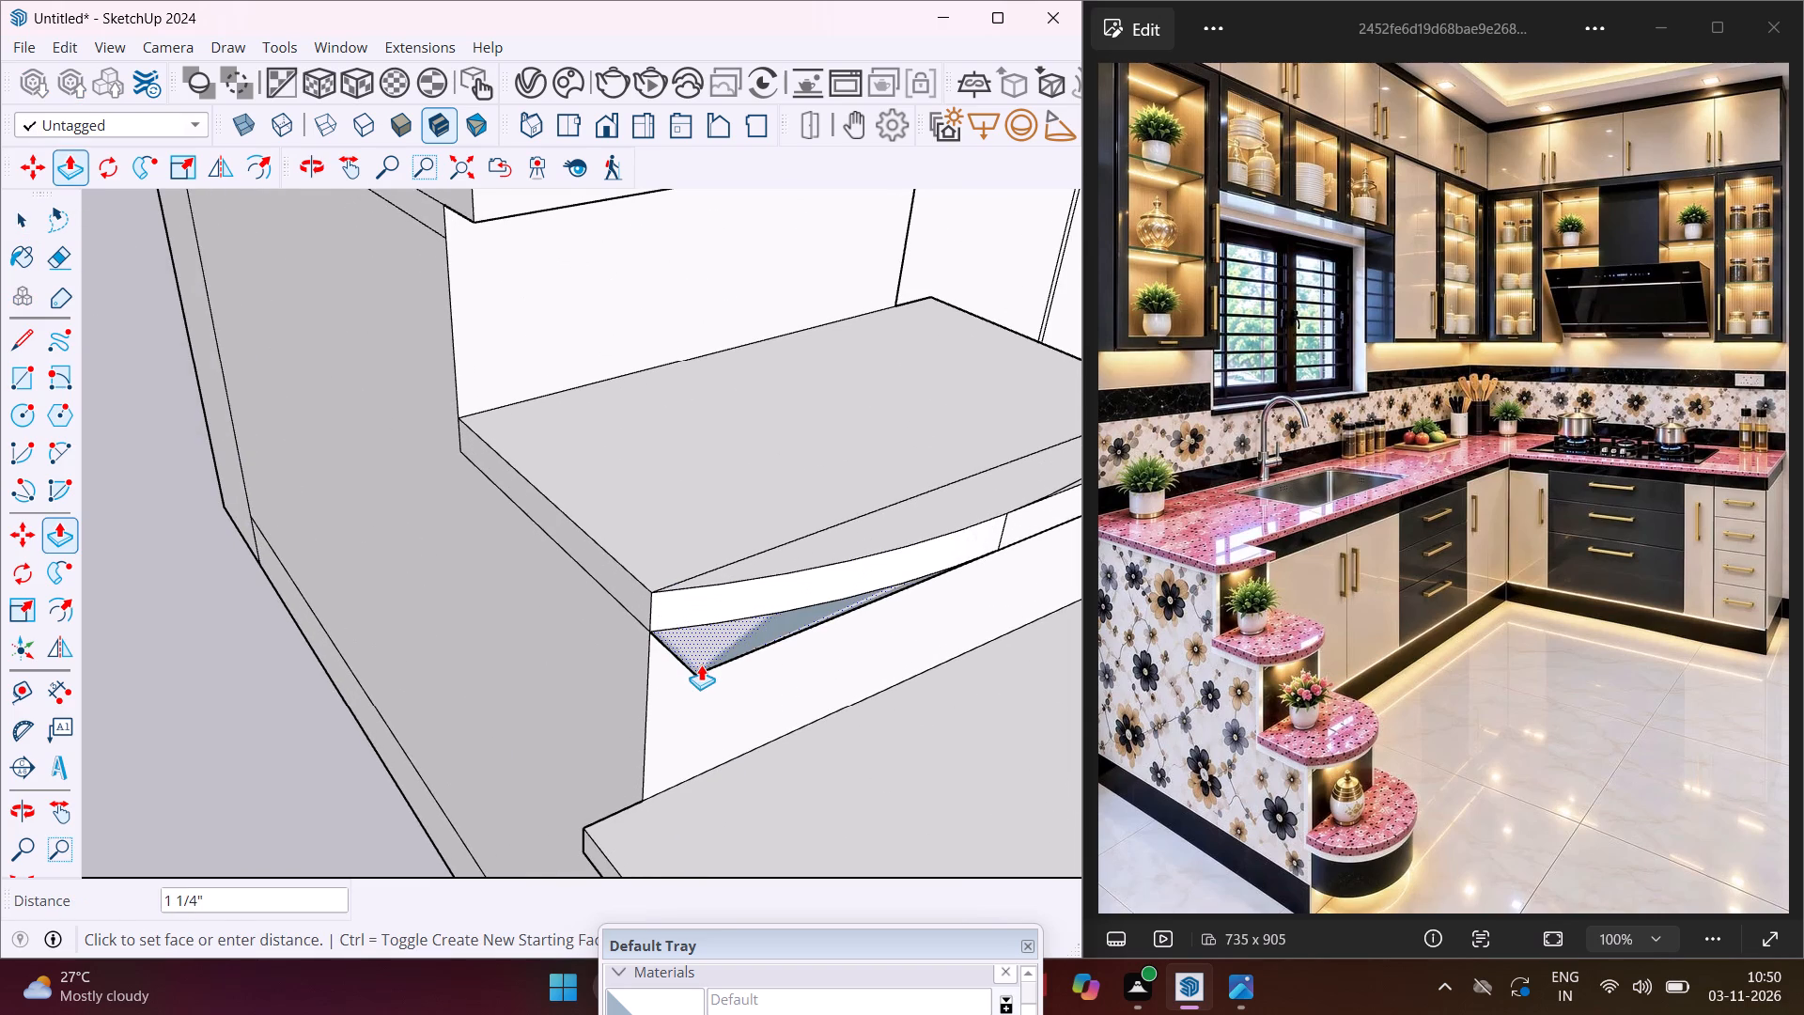
left_click(706, 673)
scroll(544, 664, "down", 4)
scroll(538, 672, "up", 2)
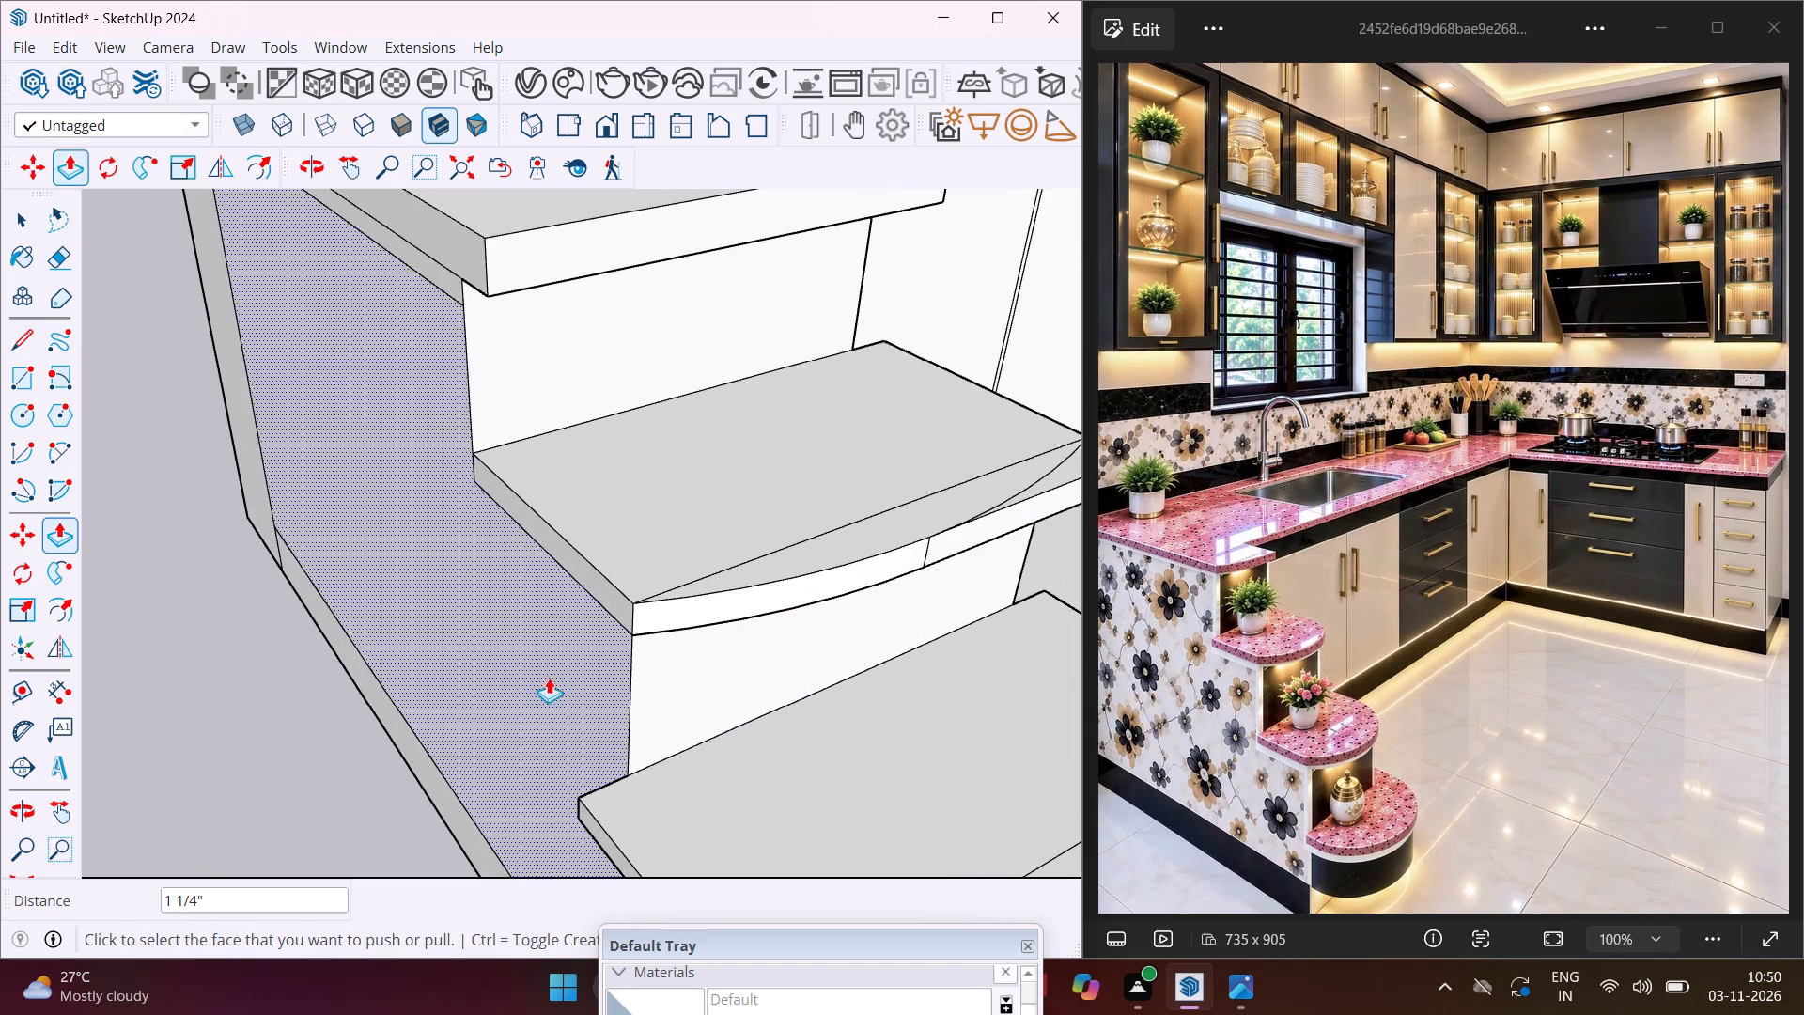
scroll(992, 539, "up", 4)
scroll(1015, 507, "down", 3)
scroll(1046, 471, "up", 2)
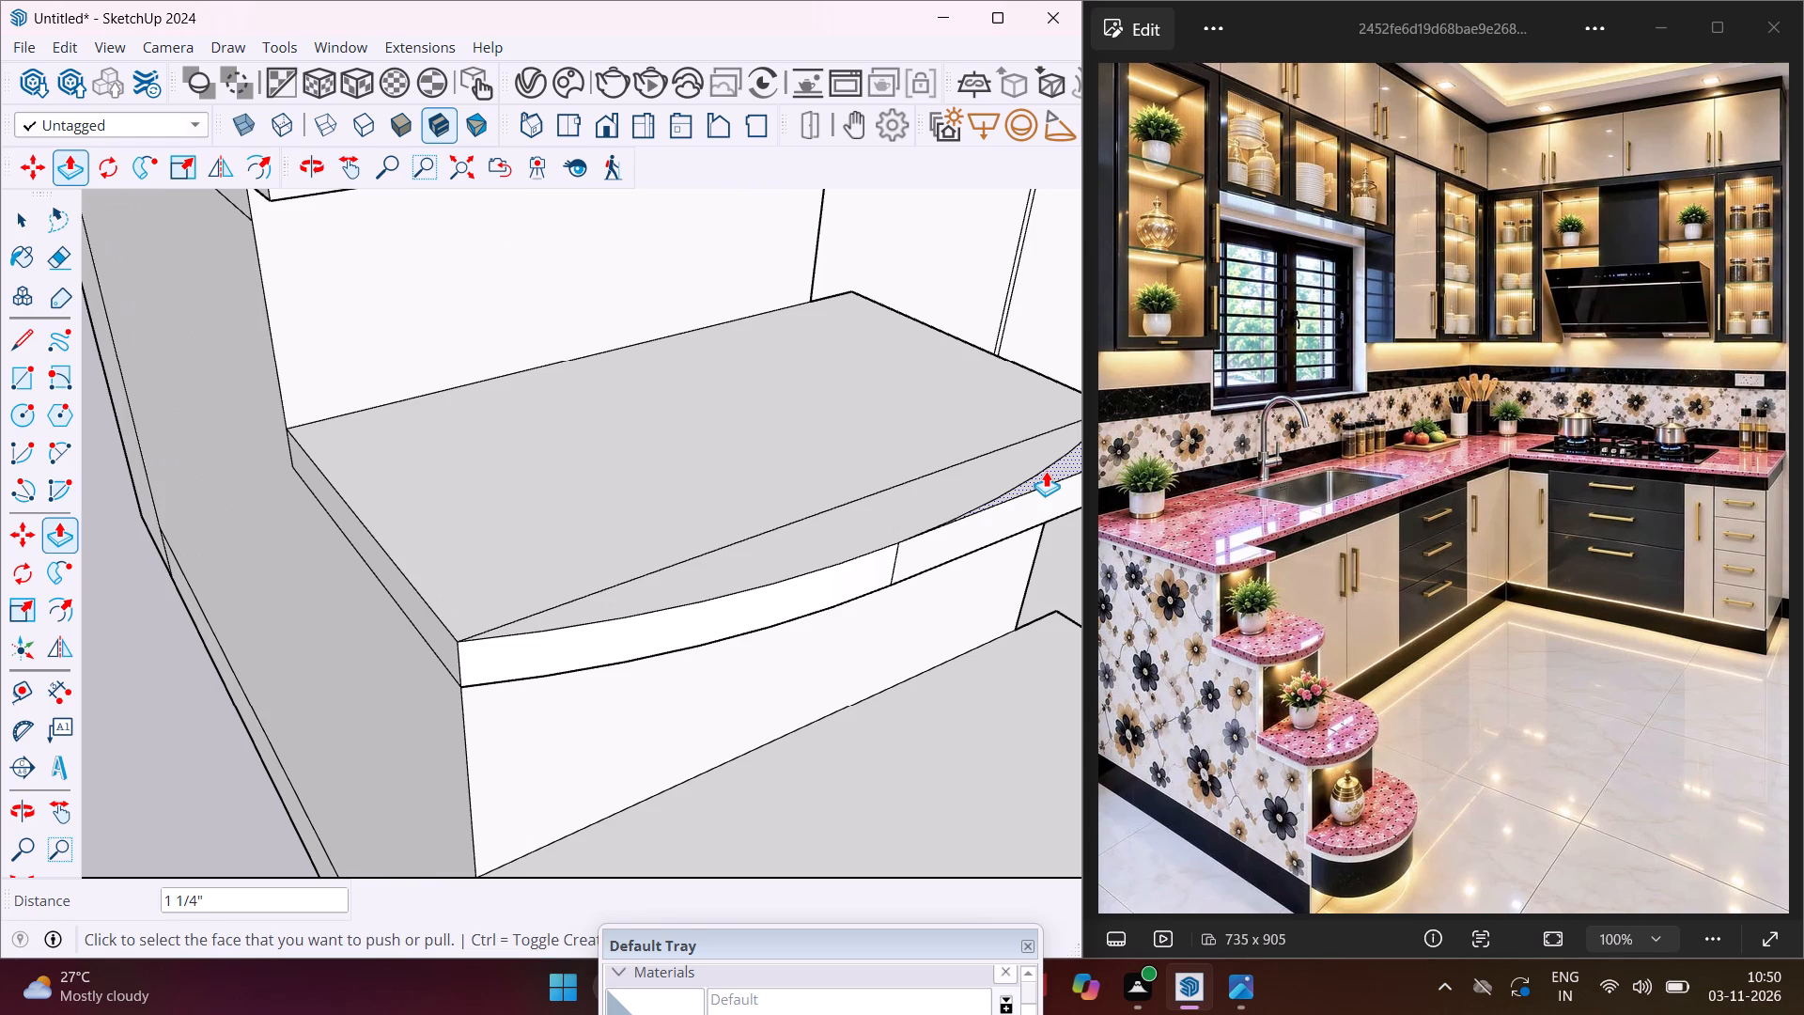
left_click(1046, 471)
left_click(1048, 523)
Push both front corner pieces outside the arc on the lowest tread slab down 1" to cut them away.
scroll(666, 550, "down", 2)
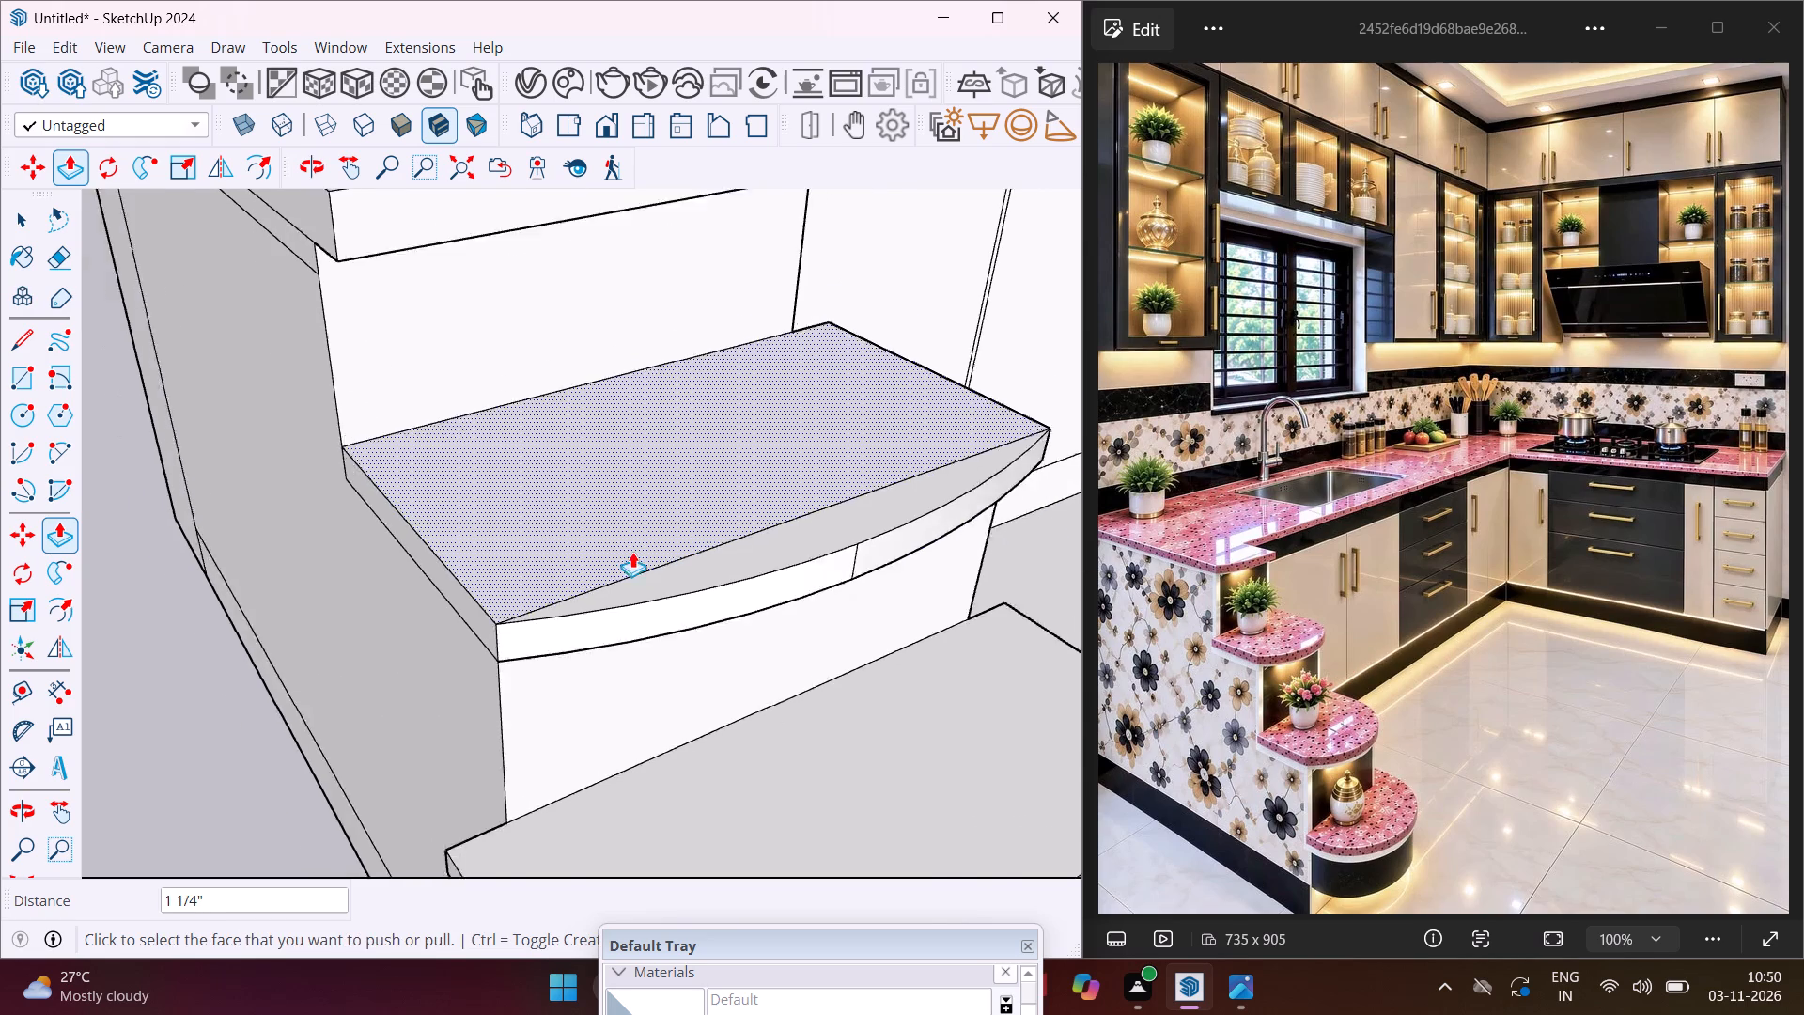
scroll(632, 552, "down", 15)
scroll(737, 718, "up", 5)
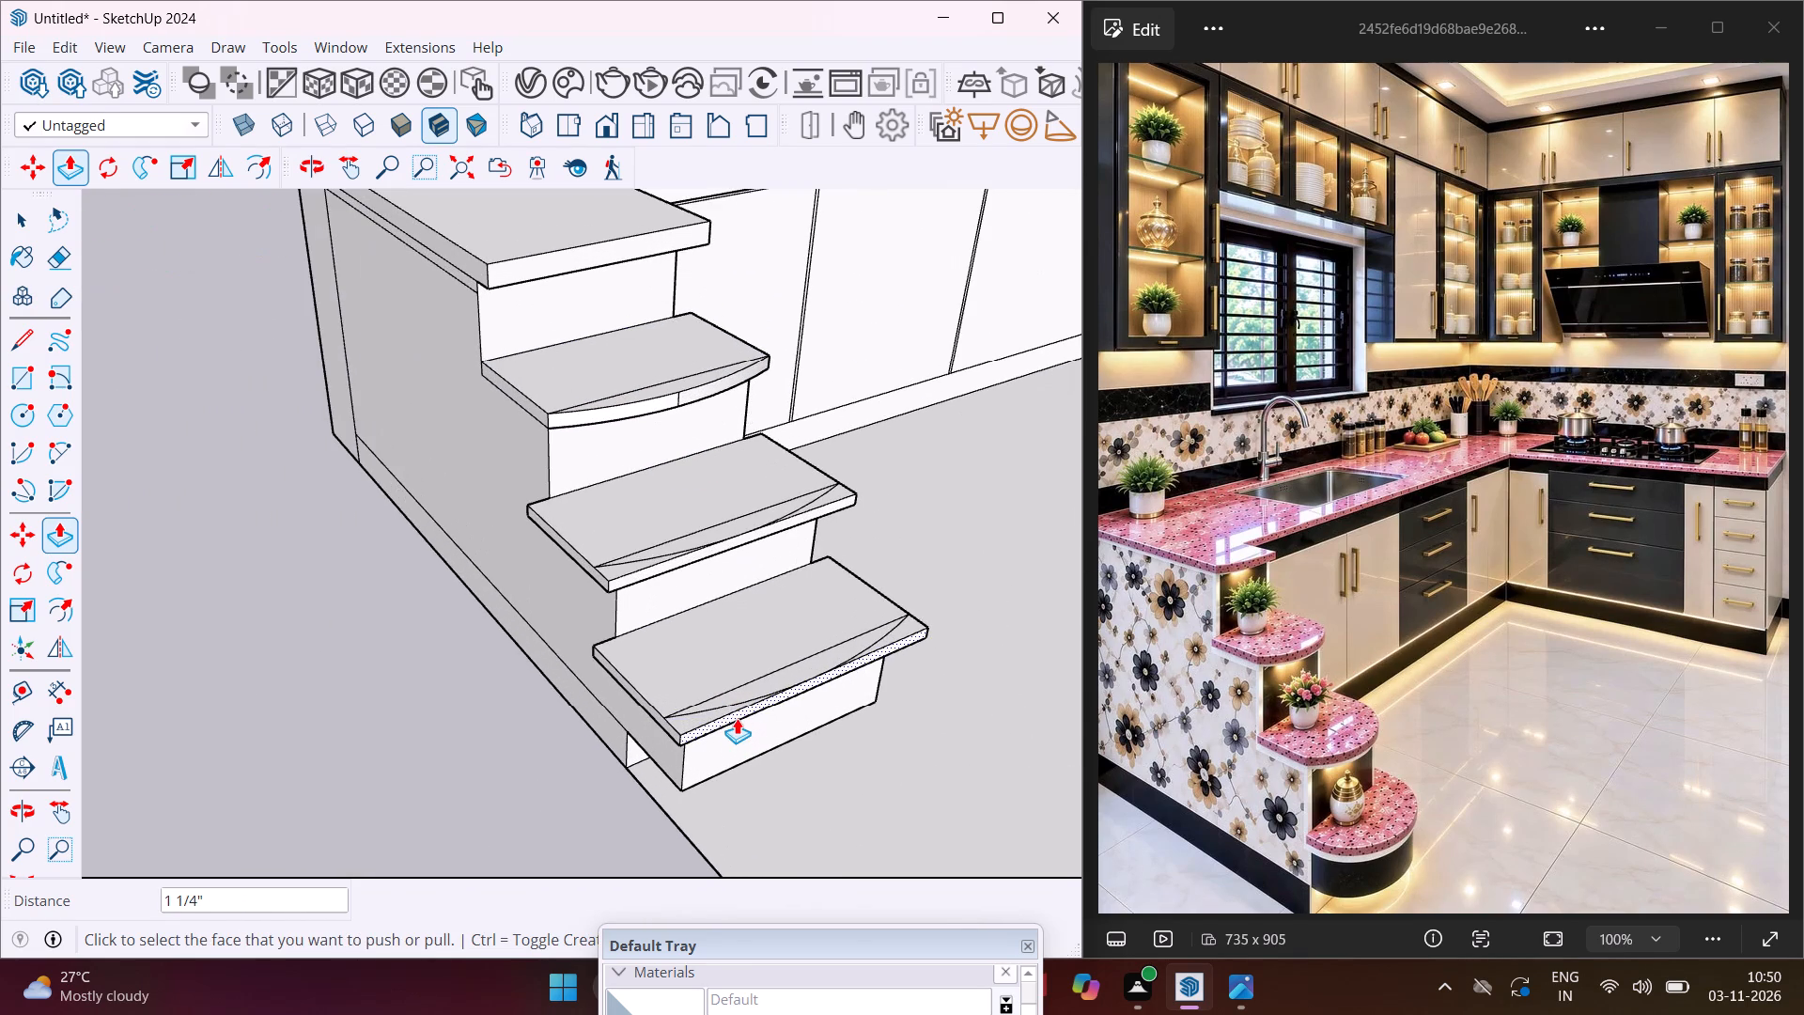
scroll(737, 718, "up", 11)
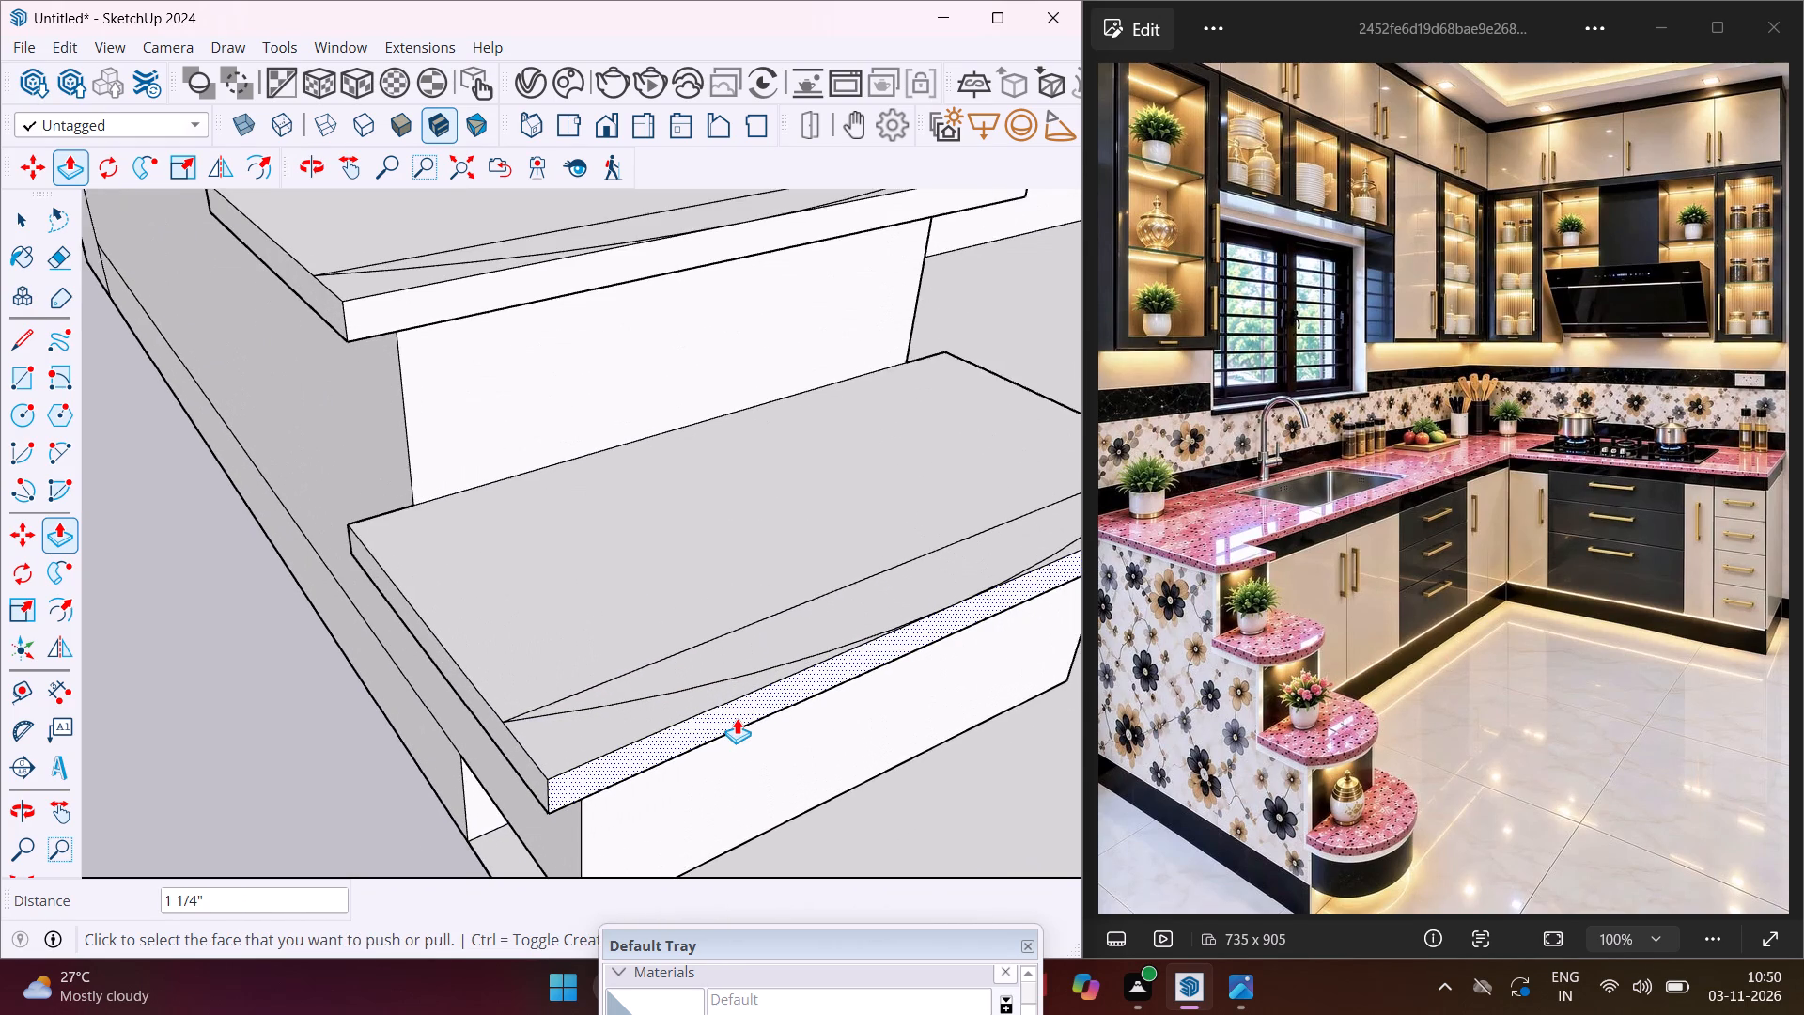
scroll(737, 718, "up", 1)
scroll(737, 718, "down", 2)
scroll(669, 742, "up", 2)
left_click(606, 742)
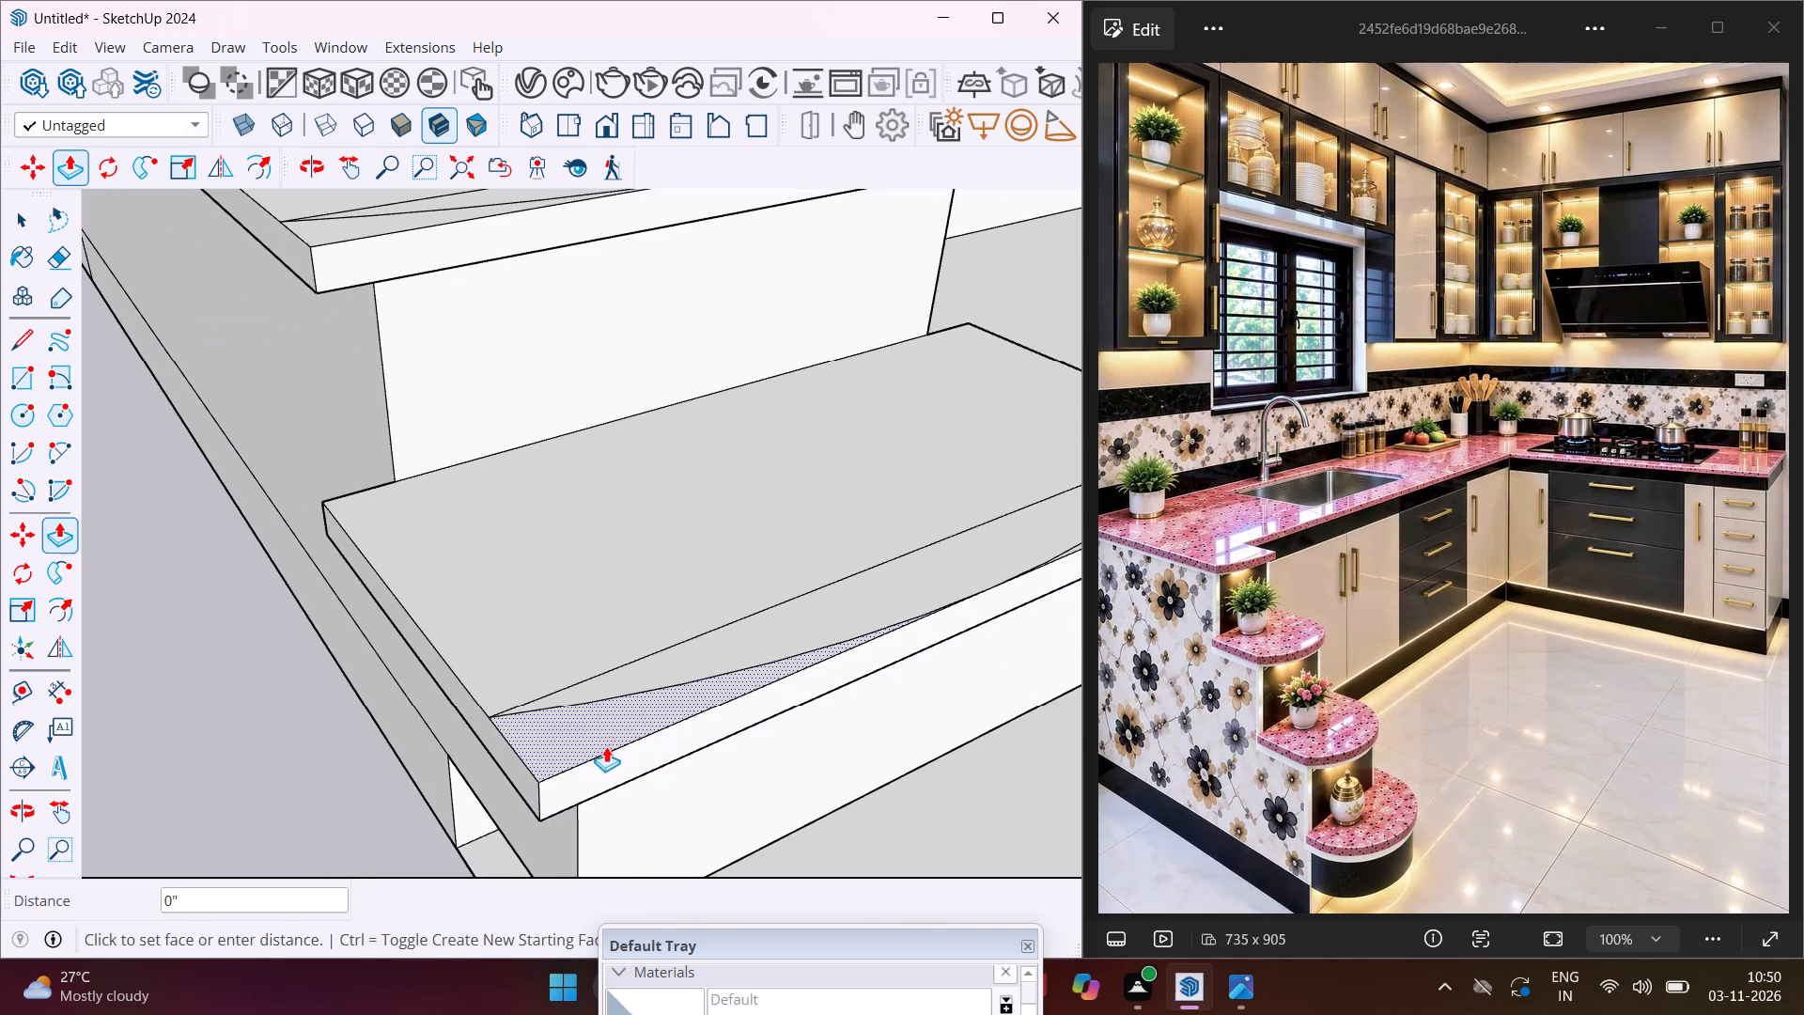
left_click(616, 787)
scroll(435, 758, "down", 4)
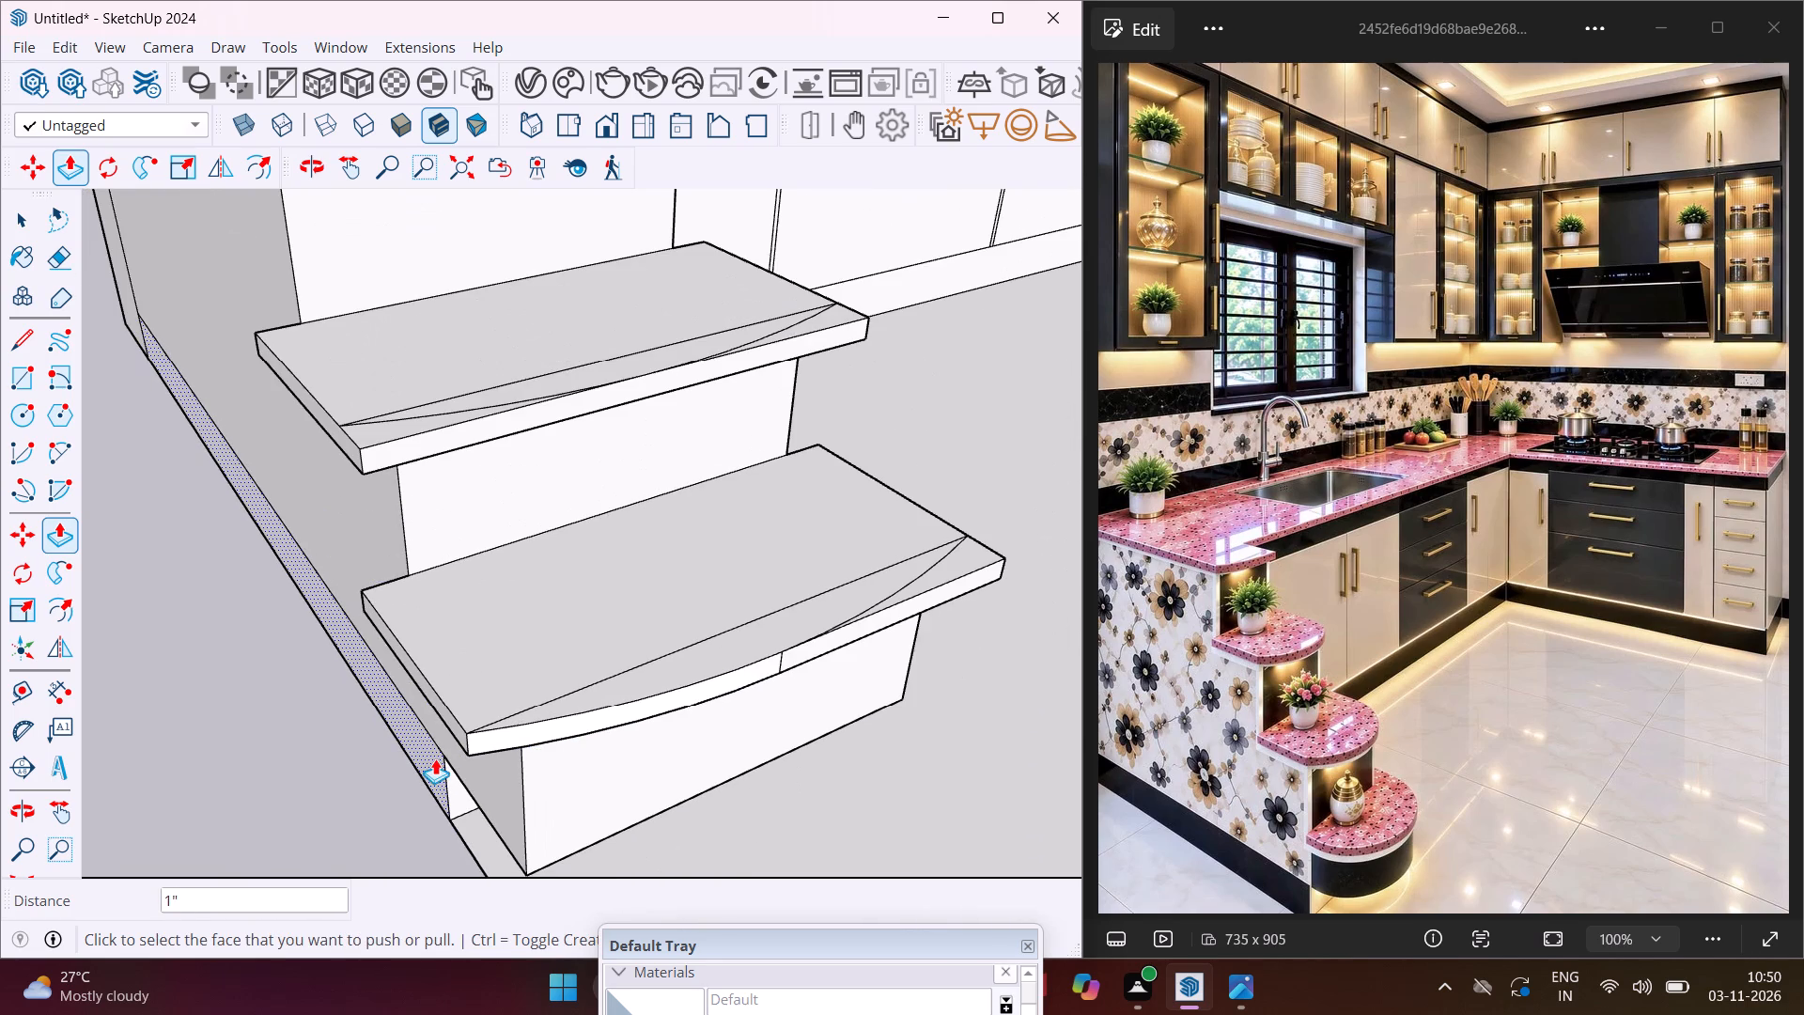
scroll(610, 741, "down", 2)
scroll(923, 583, "up", 2)
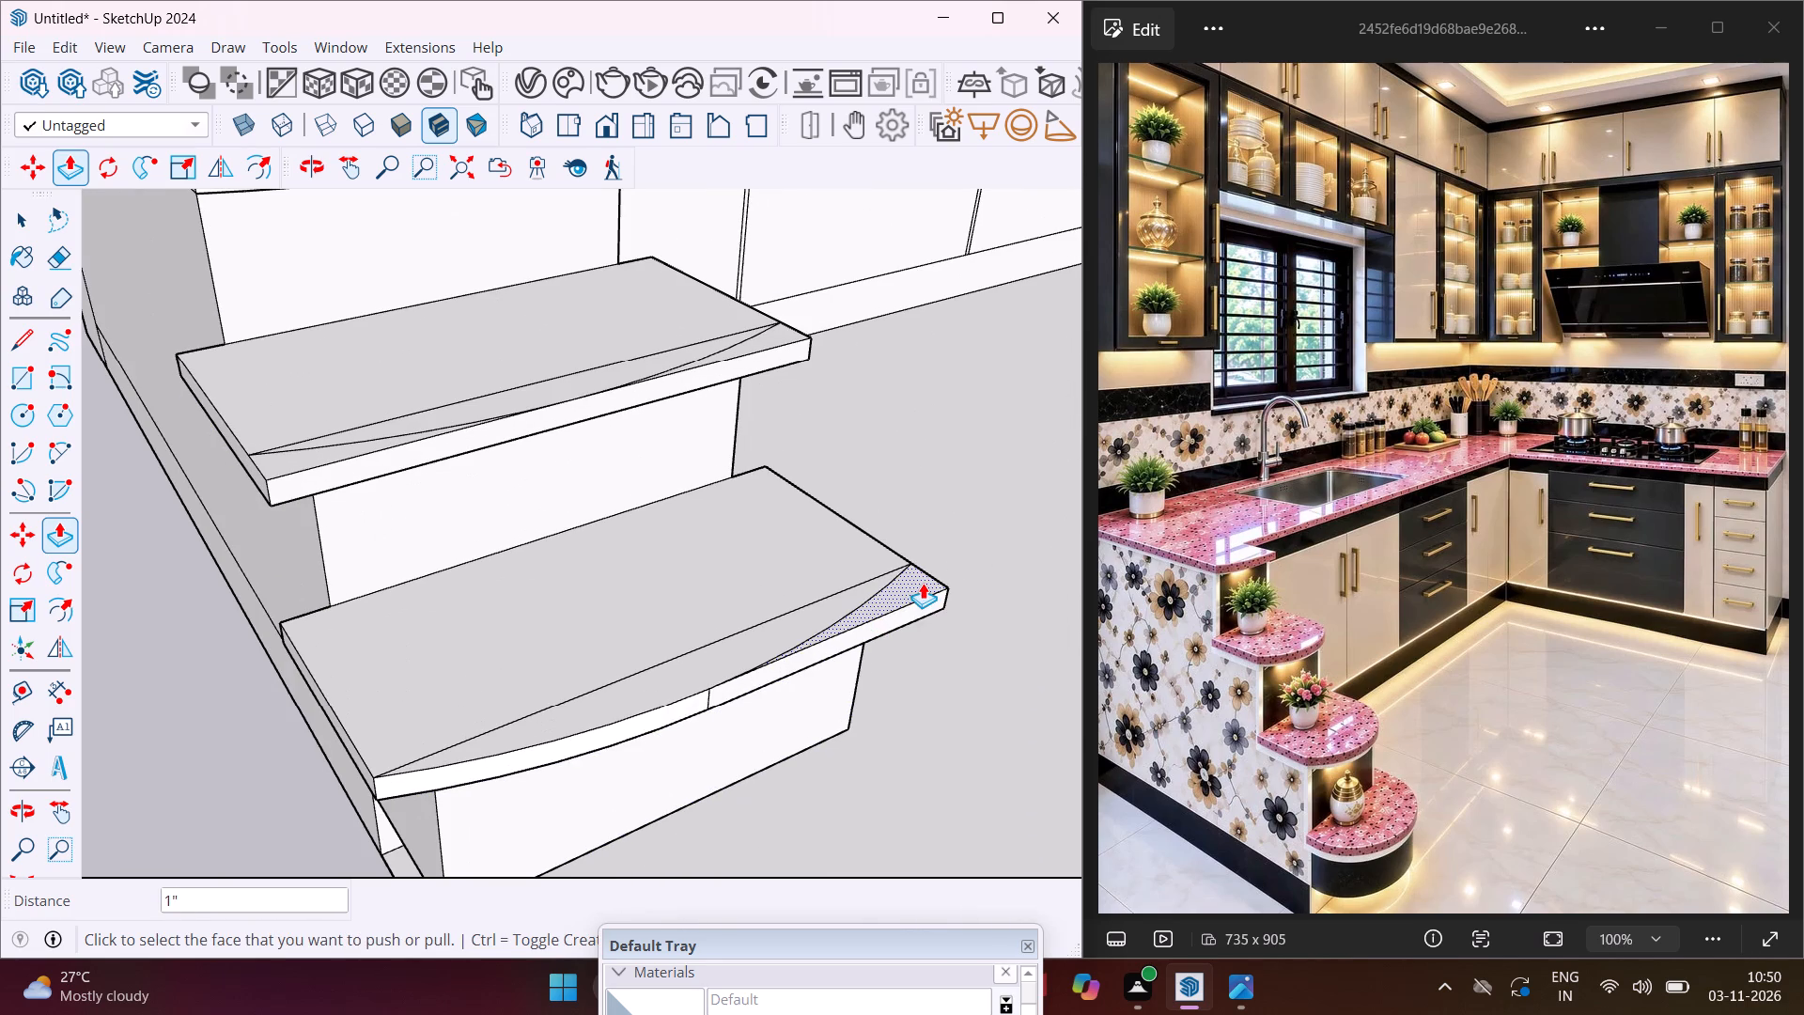
left_click(923, 583)
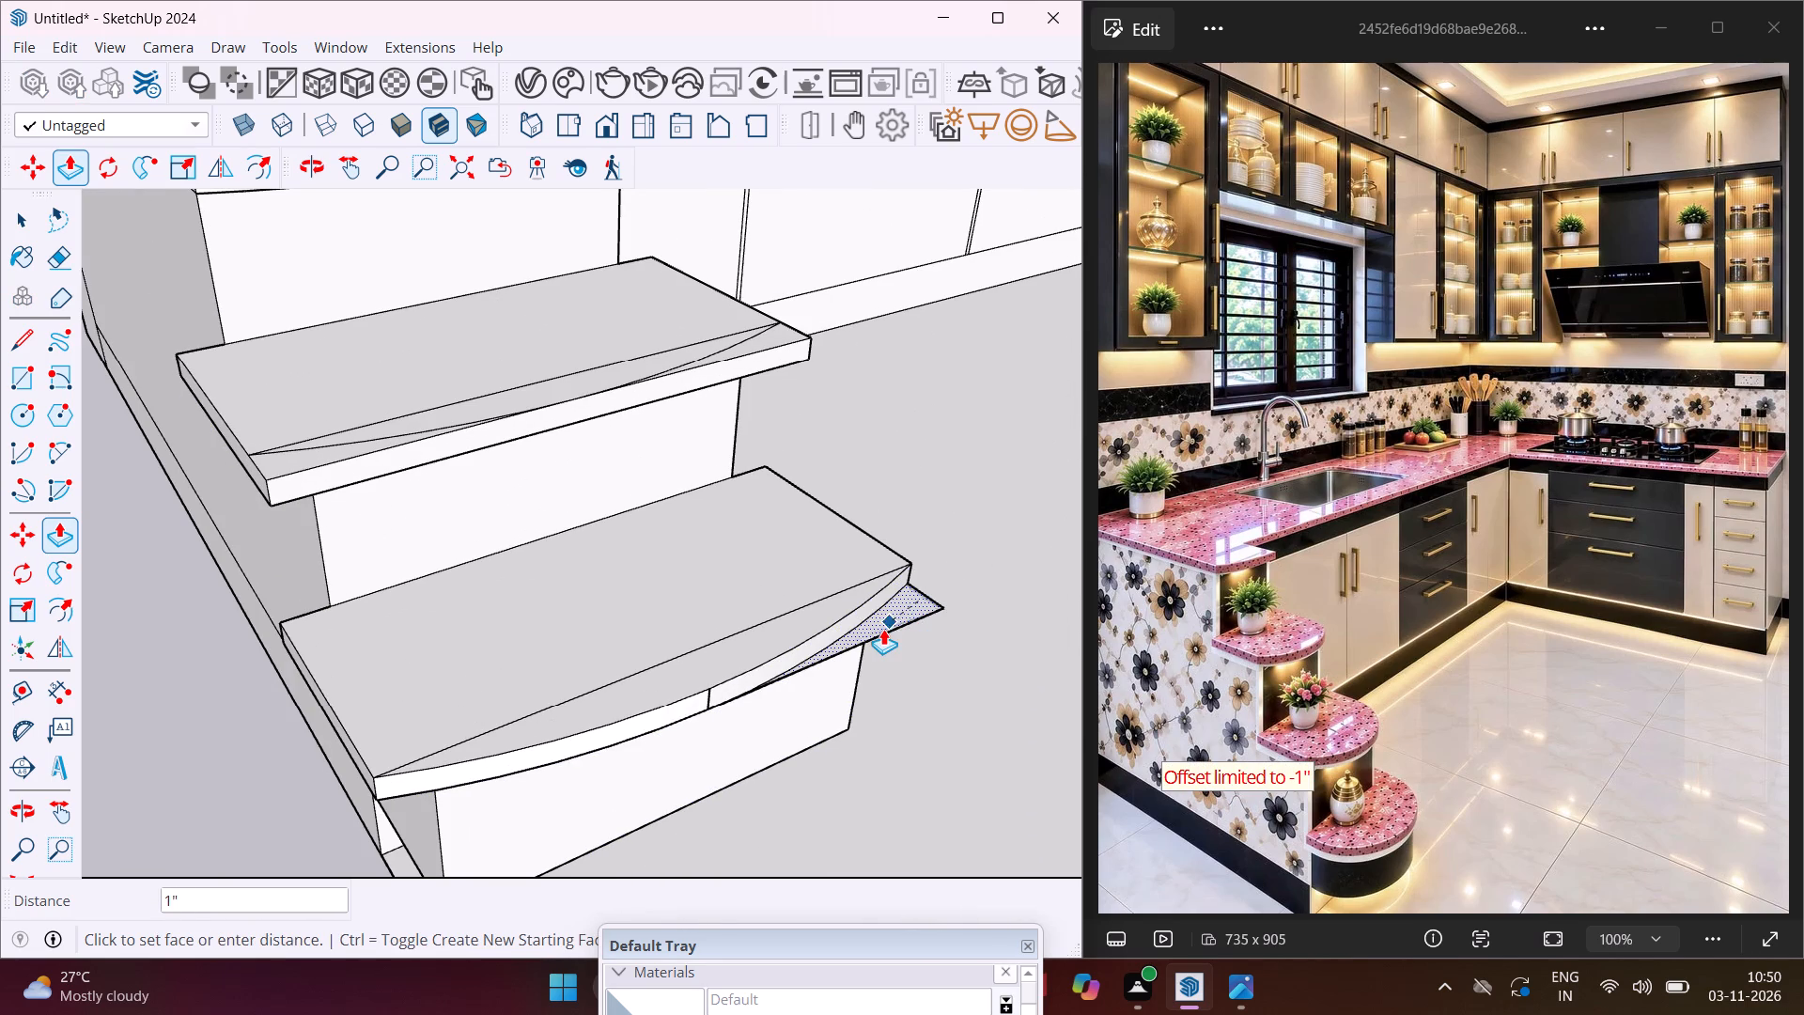
left_click(883, 629)
Push both front corner pieces outside the arc on the middle tread slab down 1" to cut them away.
scroll(893, 627, "down", 3)
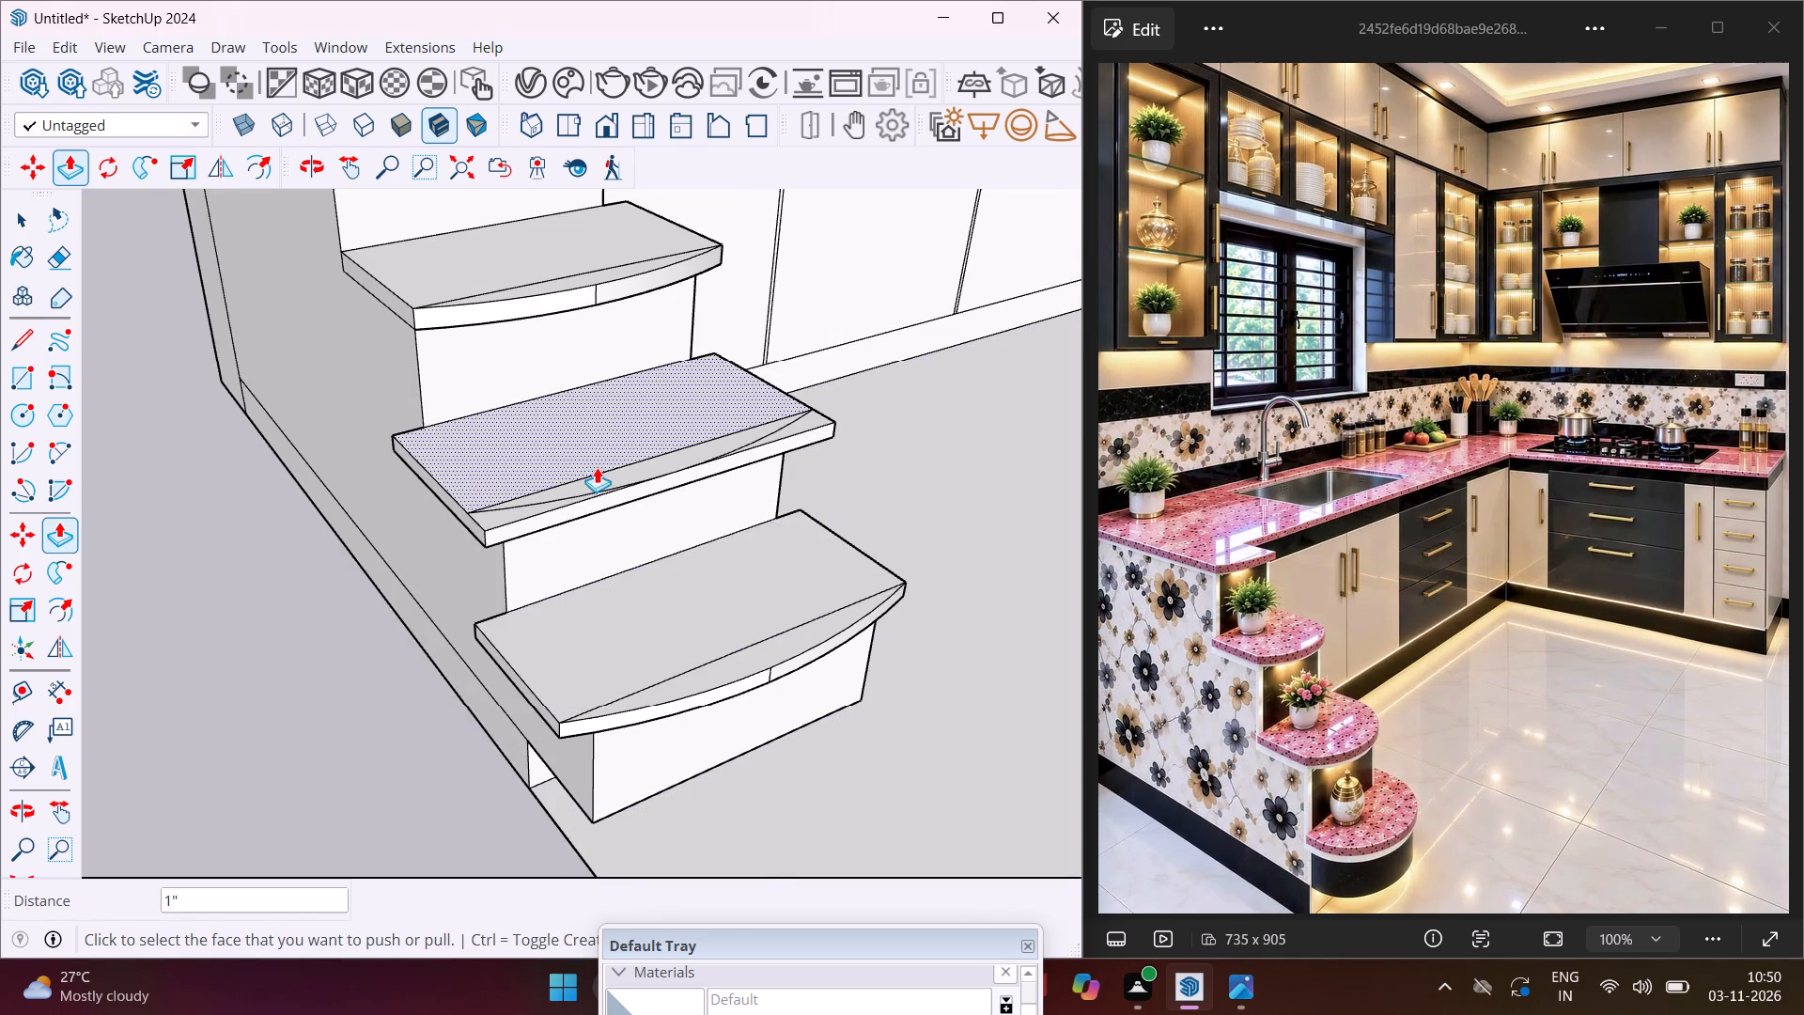
scroll(487, 492, "up", 10)
left_click(507, 544)
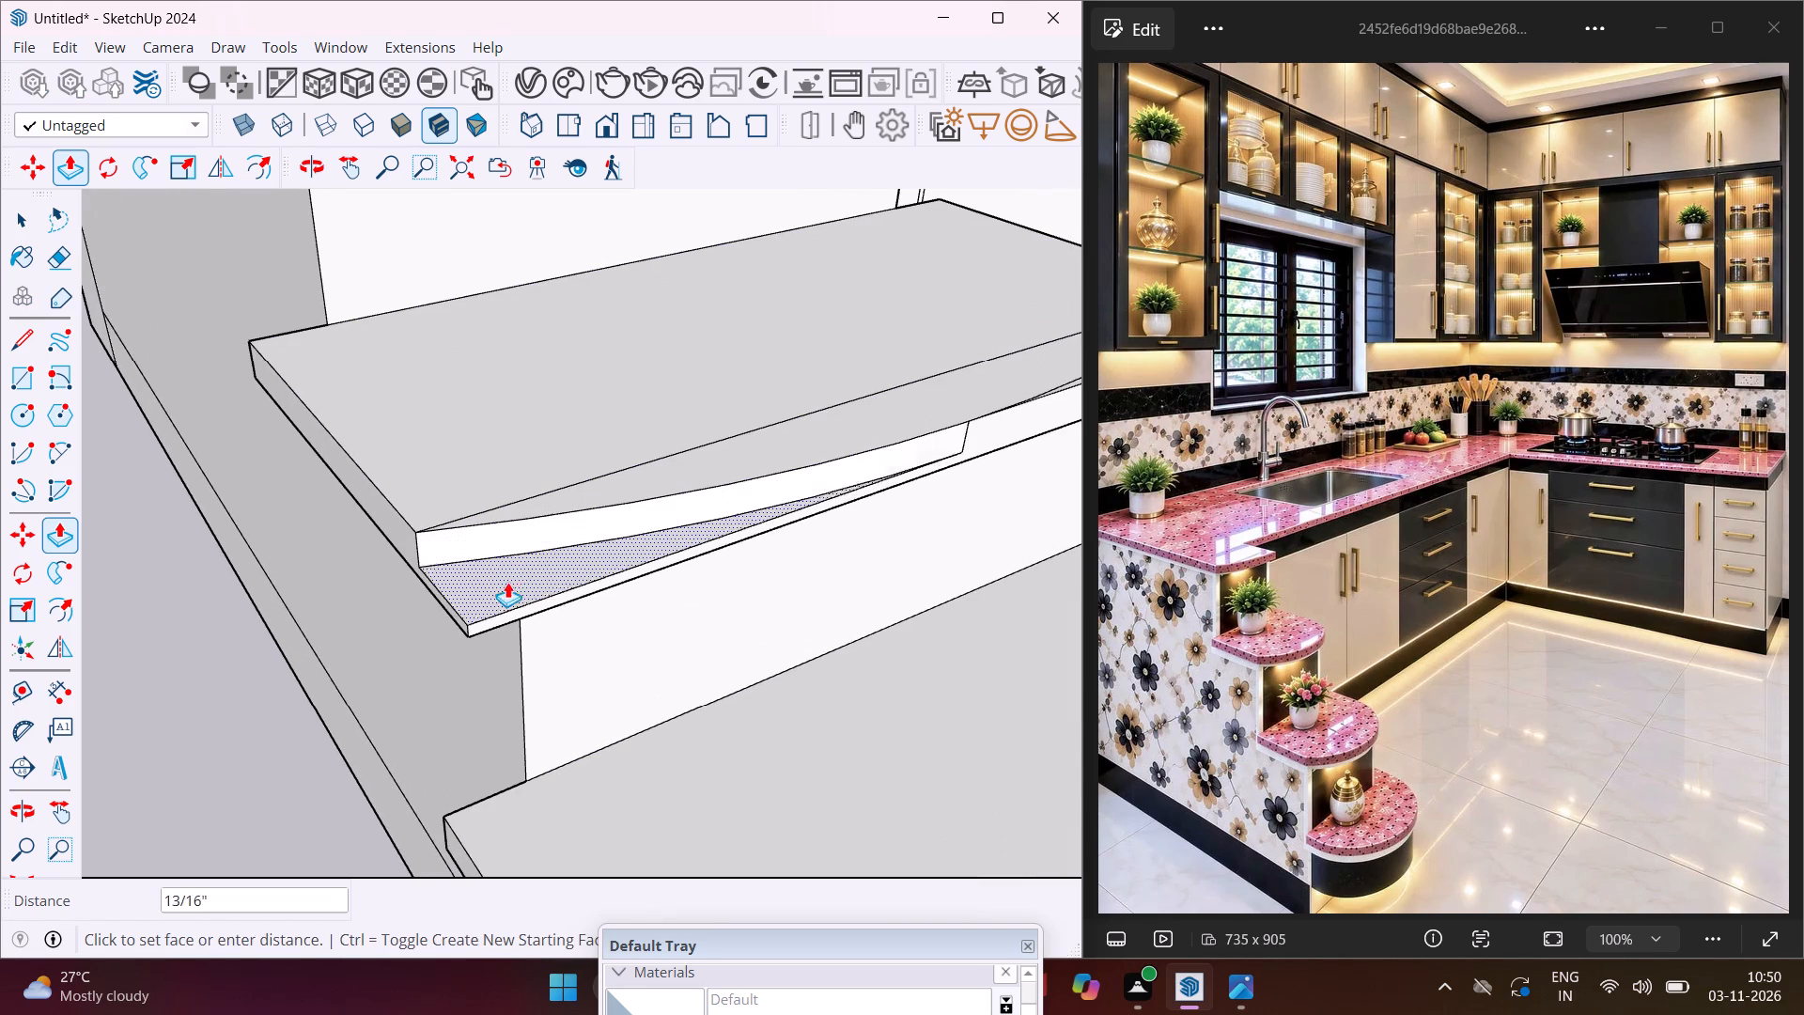
left_click(496, 629)
scroll(313, 650, "down", 8)
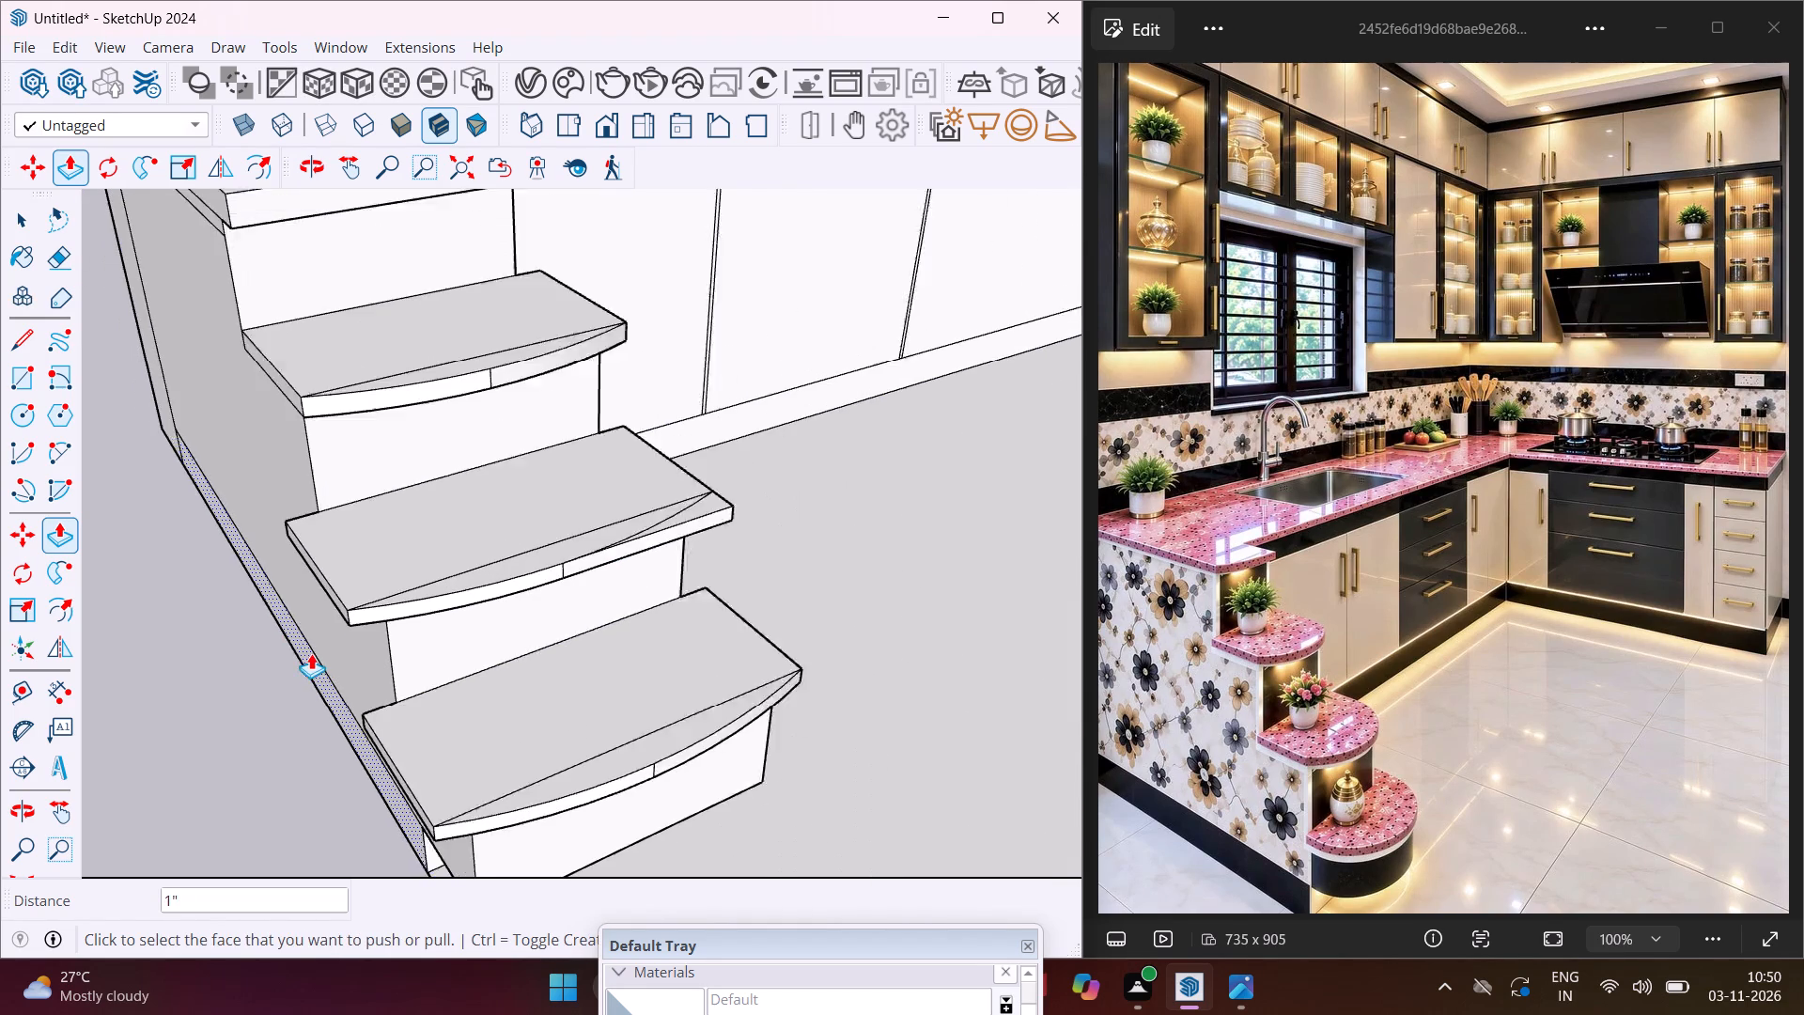
scroll(723, 540, "up", 7)
left_click(644, 506)
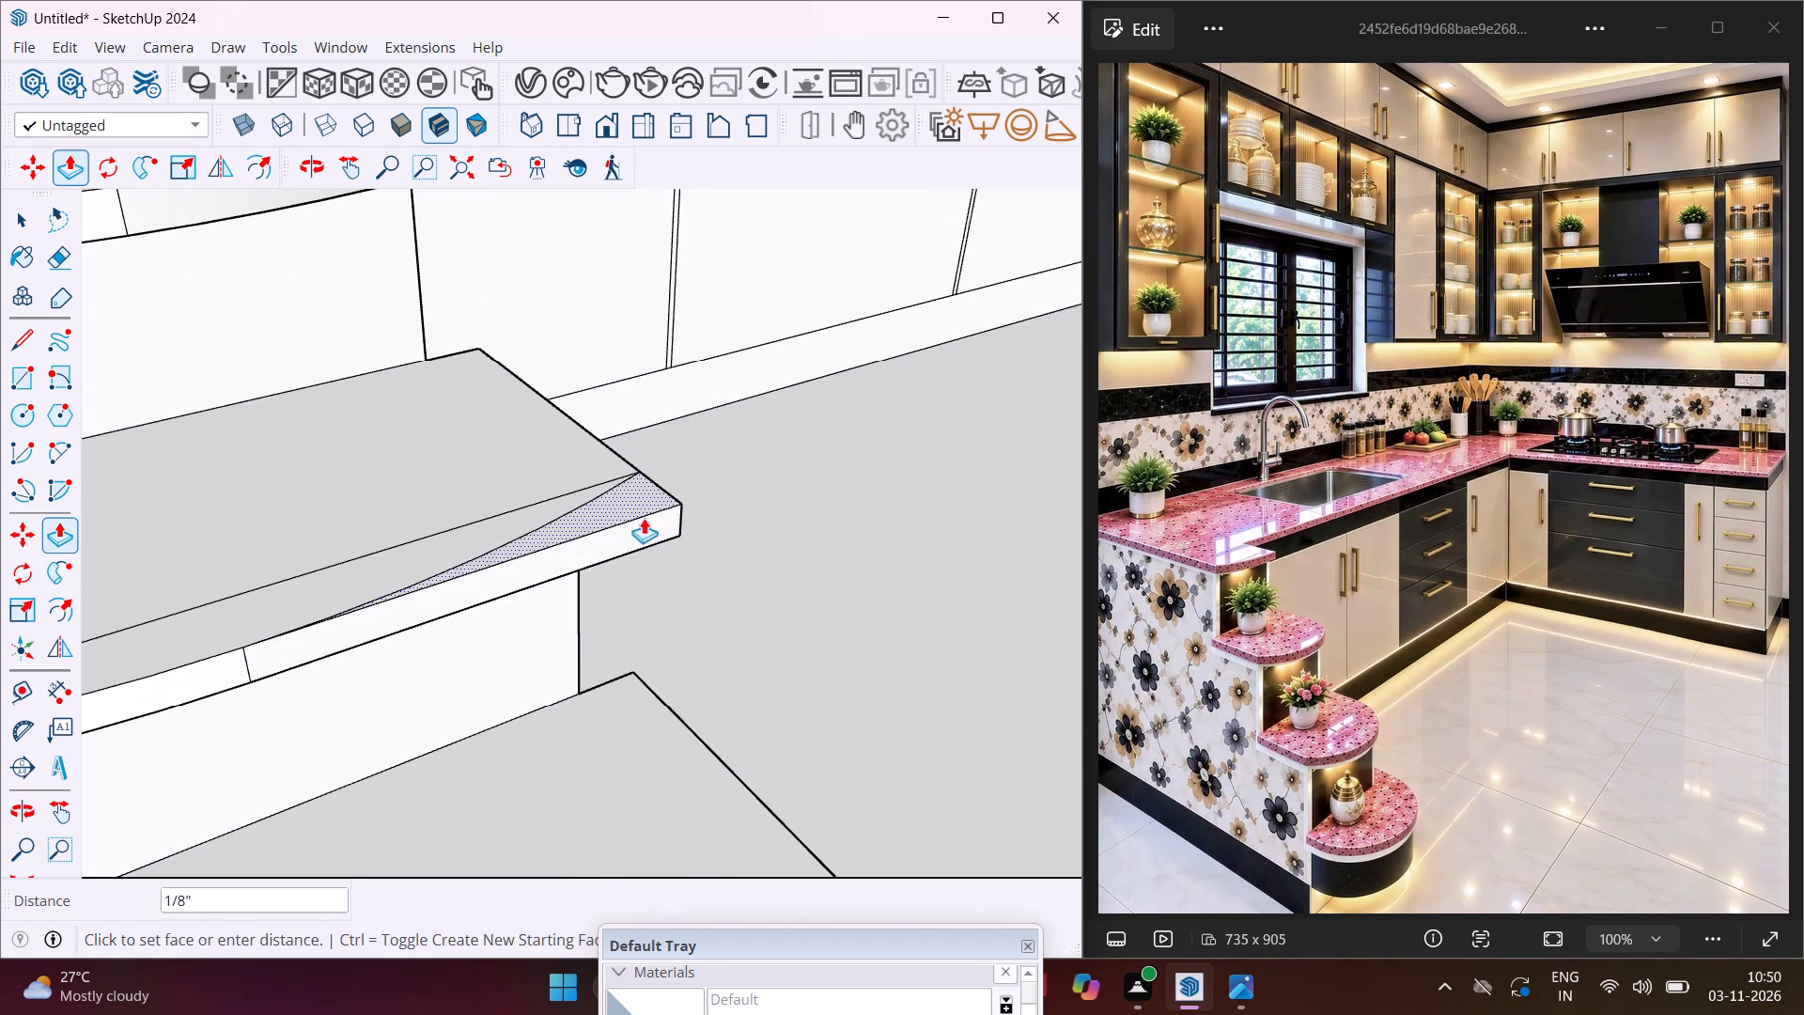
left_click(655, 543)
Examine the curved tread fronts and the underside of the lowest tread and step block from a low angle.
scroll(662, 573, "down", 4)
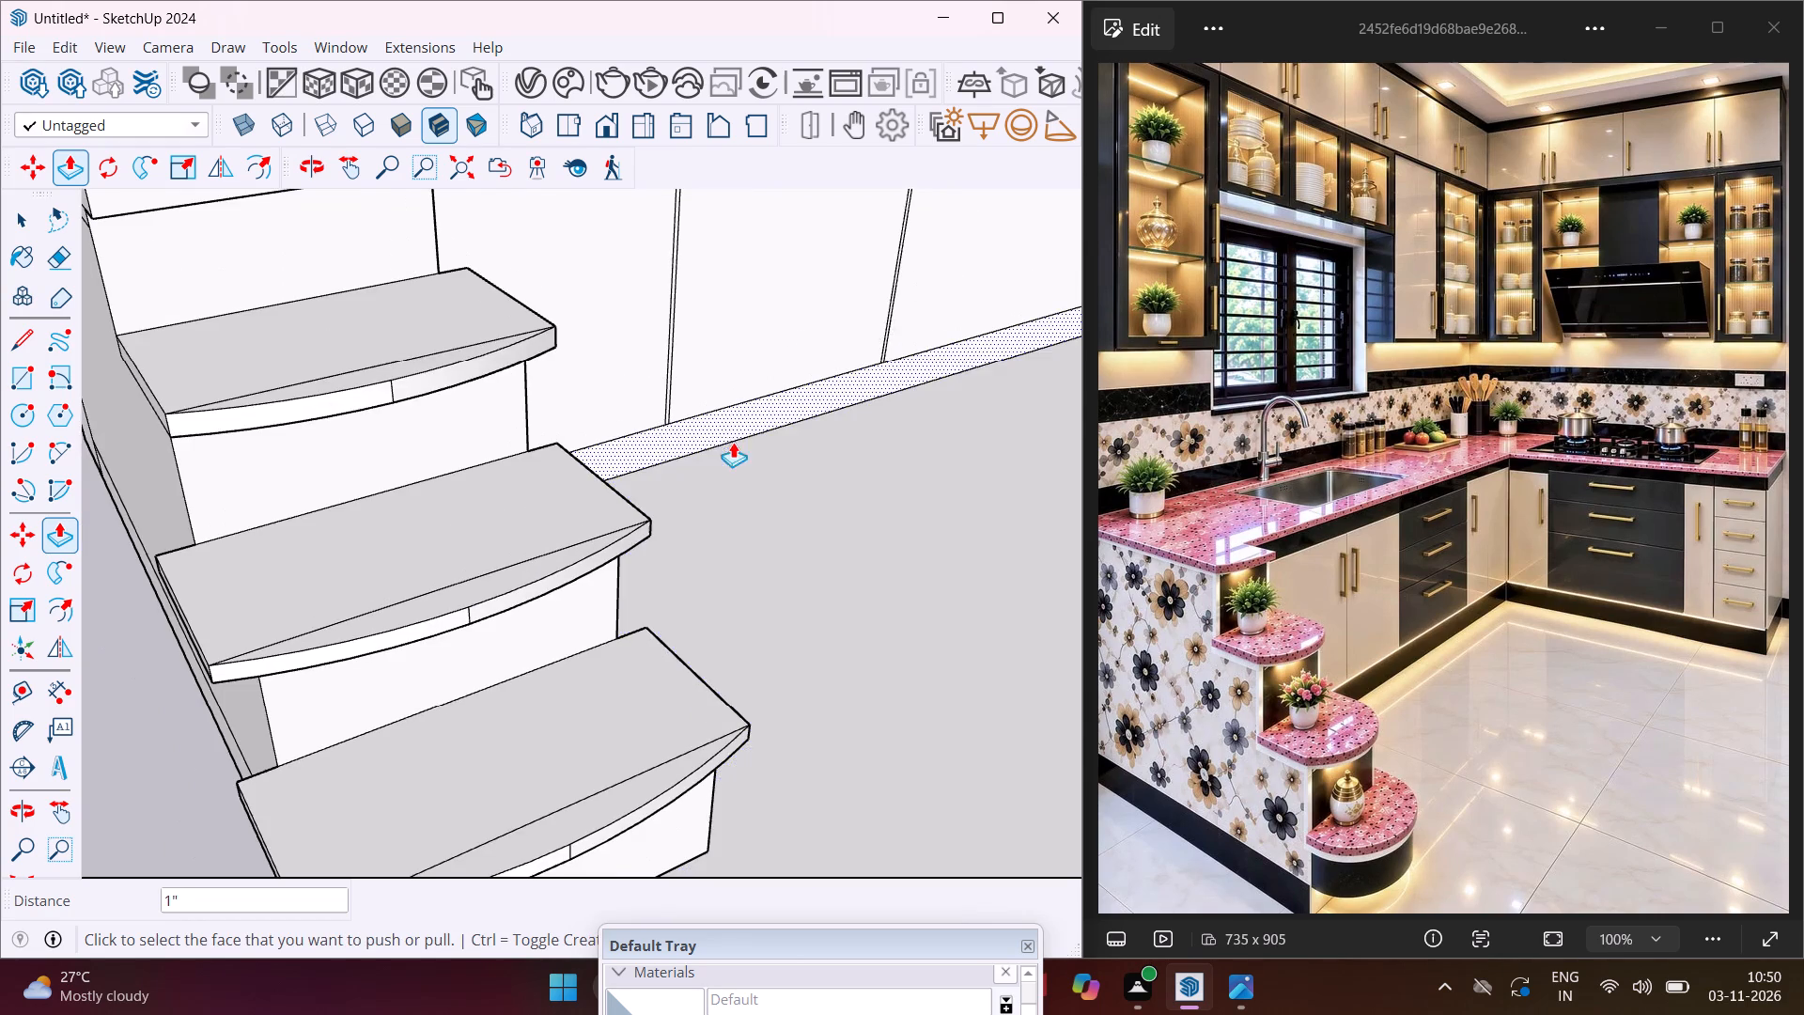
scroll(723, 433, "down", 5)
middle_click_drag(687, 554, 656, 379)
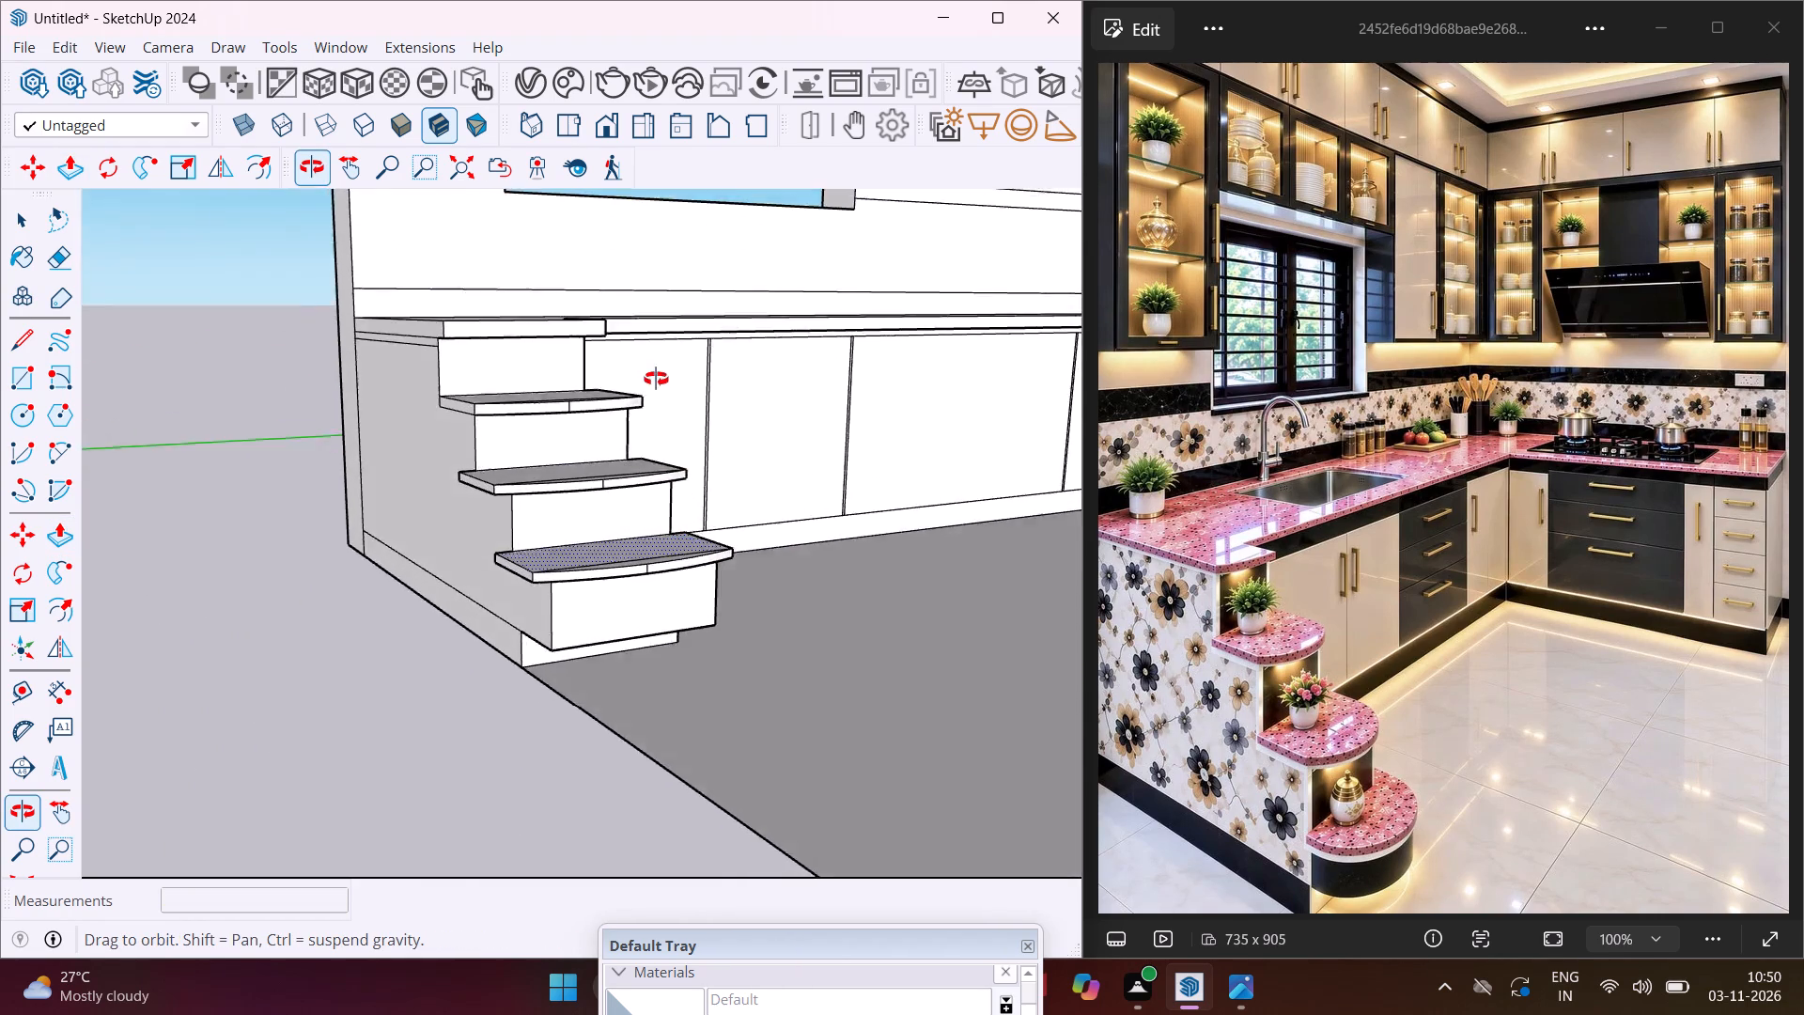
middle_click_drag(656, 379, 633, 294)
key("Escape")
key("space")
scroll(629, 527, "up", 4)
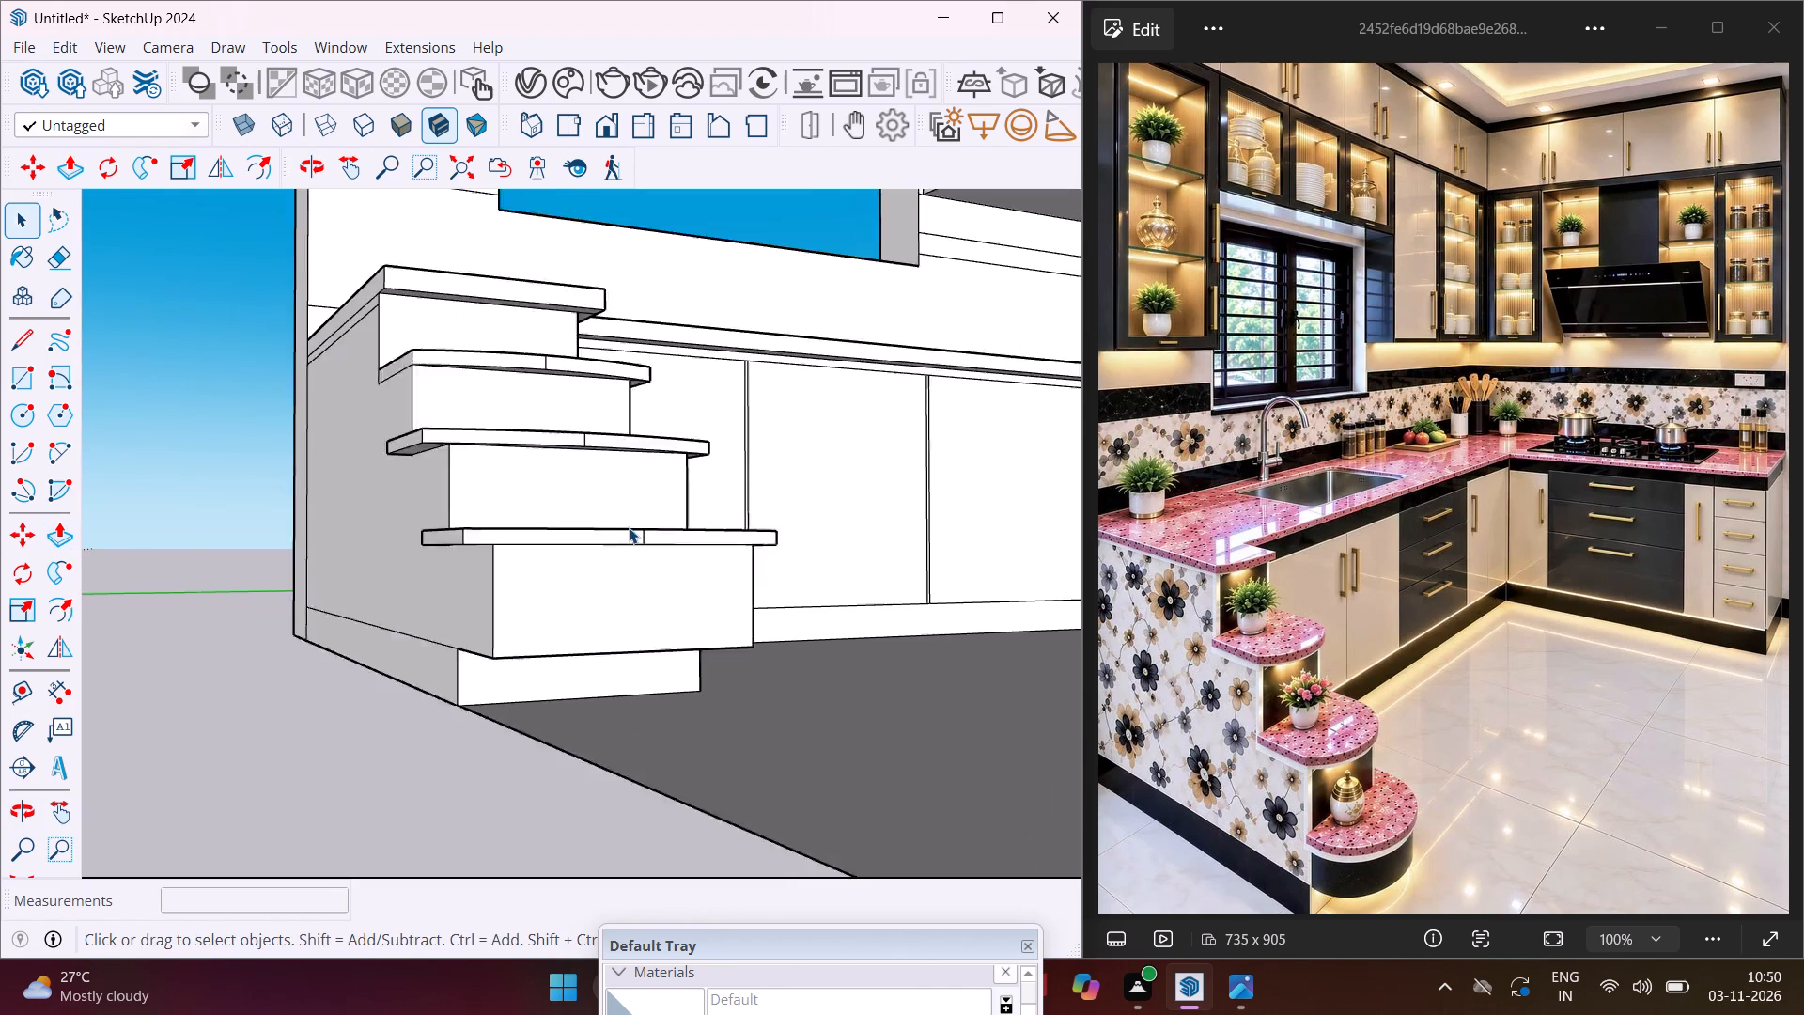
scroll(629, 527, "up", 7)
middle_click_drag(584, 644, 611, 492)
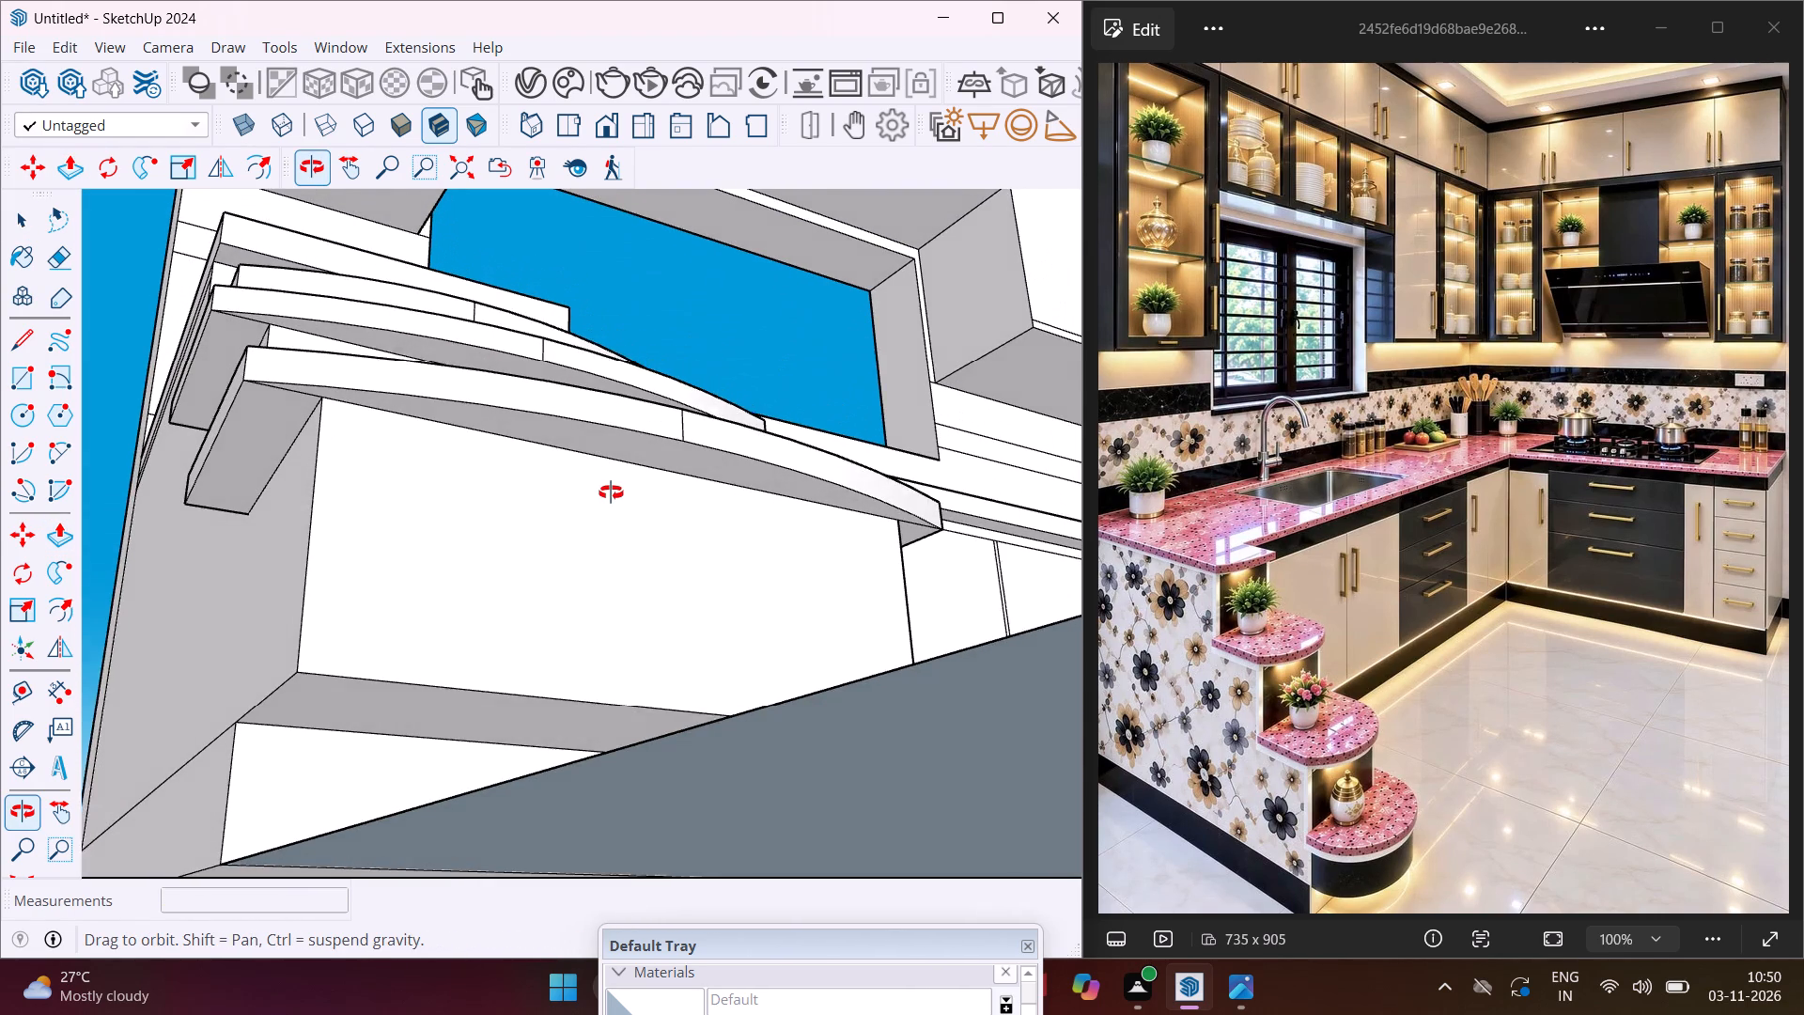
middle_click_drag(611, 492, 639, 524)
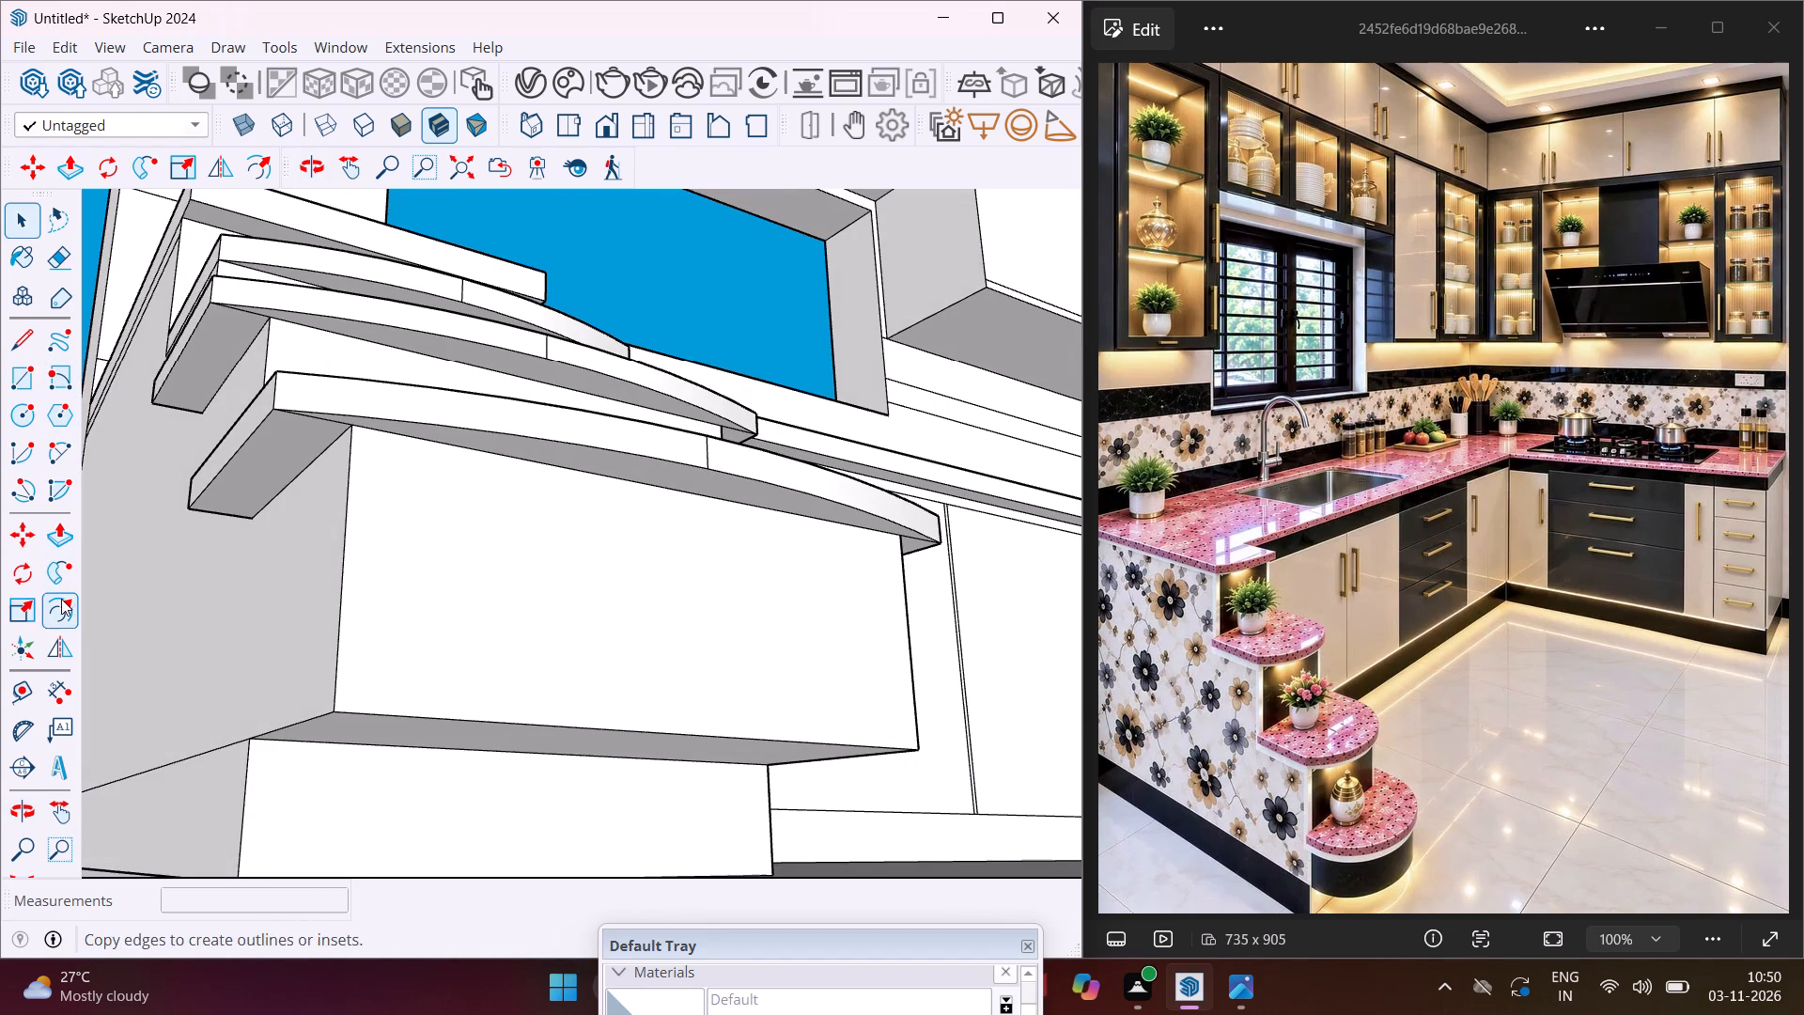
Draw a two-point arc with a bulge of about 3/8" across the outer front corner of the lowest step block's underside.
left_click(51, 457)
scroll(298, 723, "up", 3)
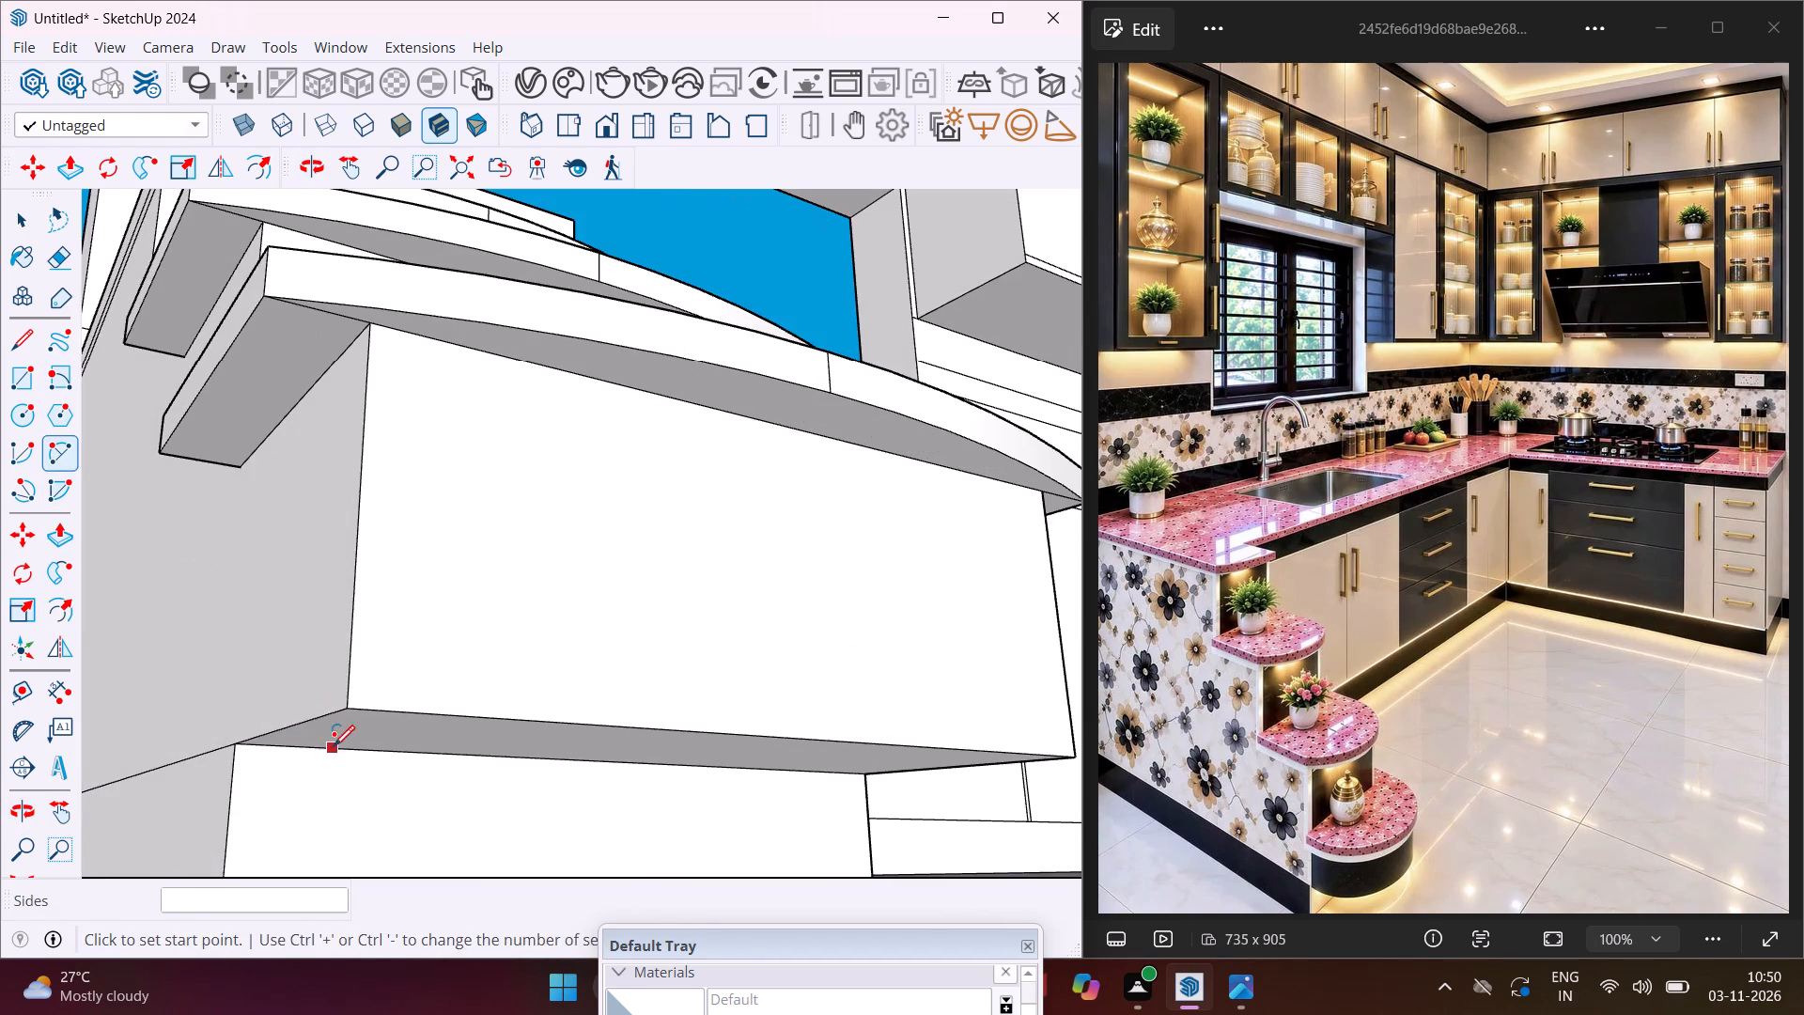
middle_click_drag(331, 740, 292, 710)
scroll(292, 710, "up", 3)
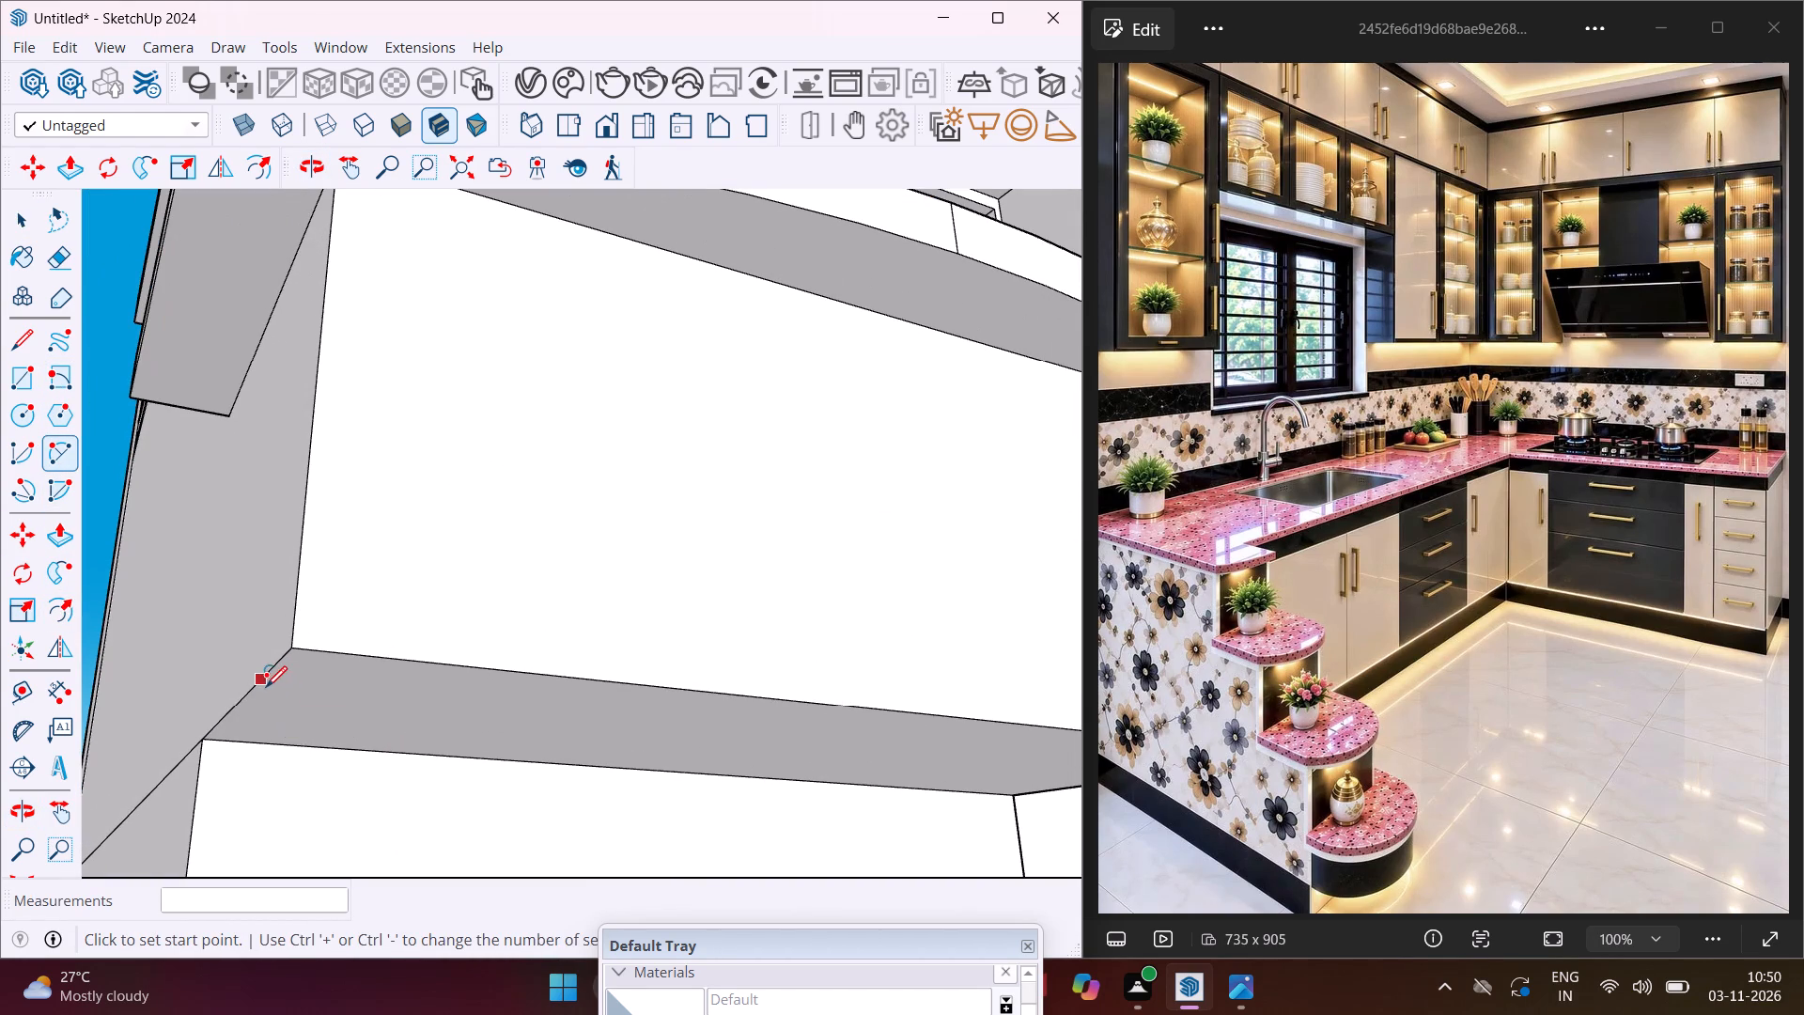
left_click(266, 687)
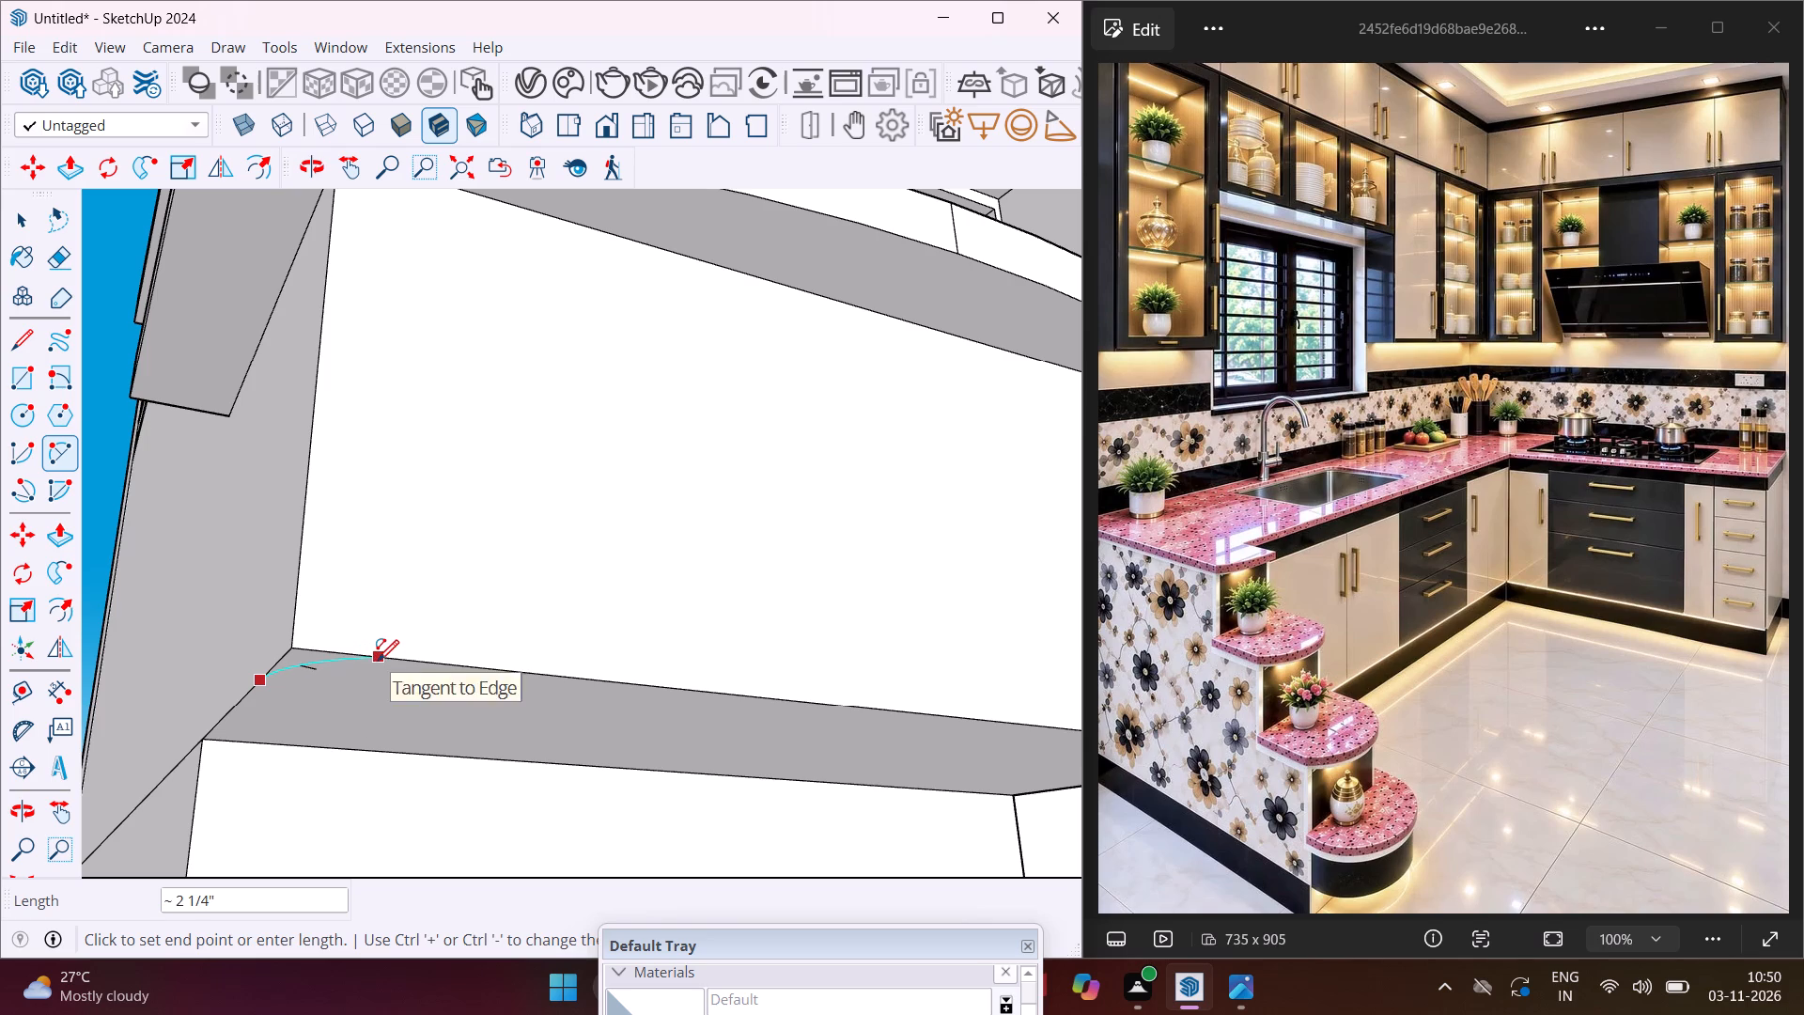
scroll(412, 666, "up", 5)
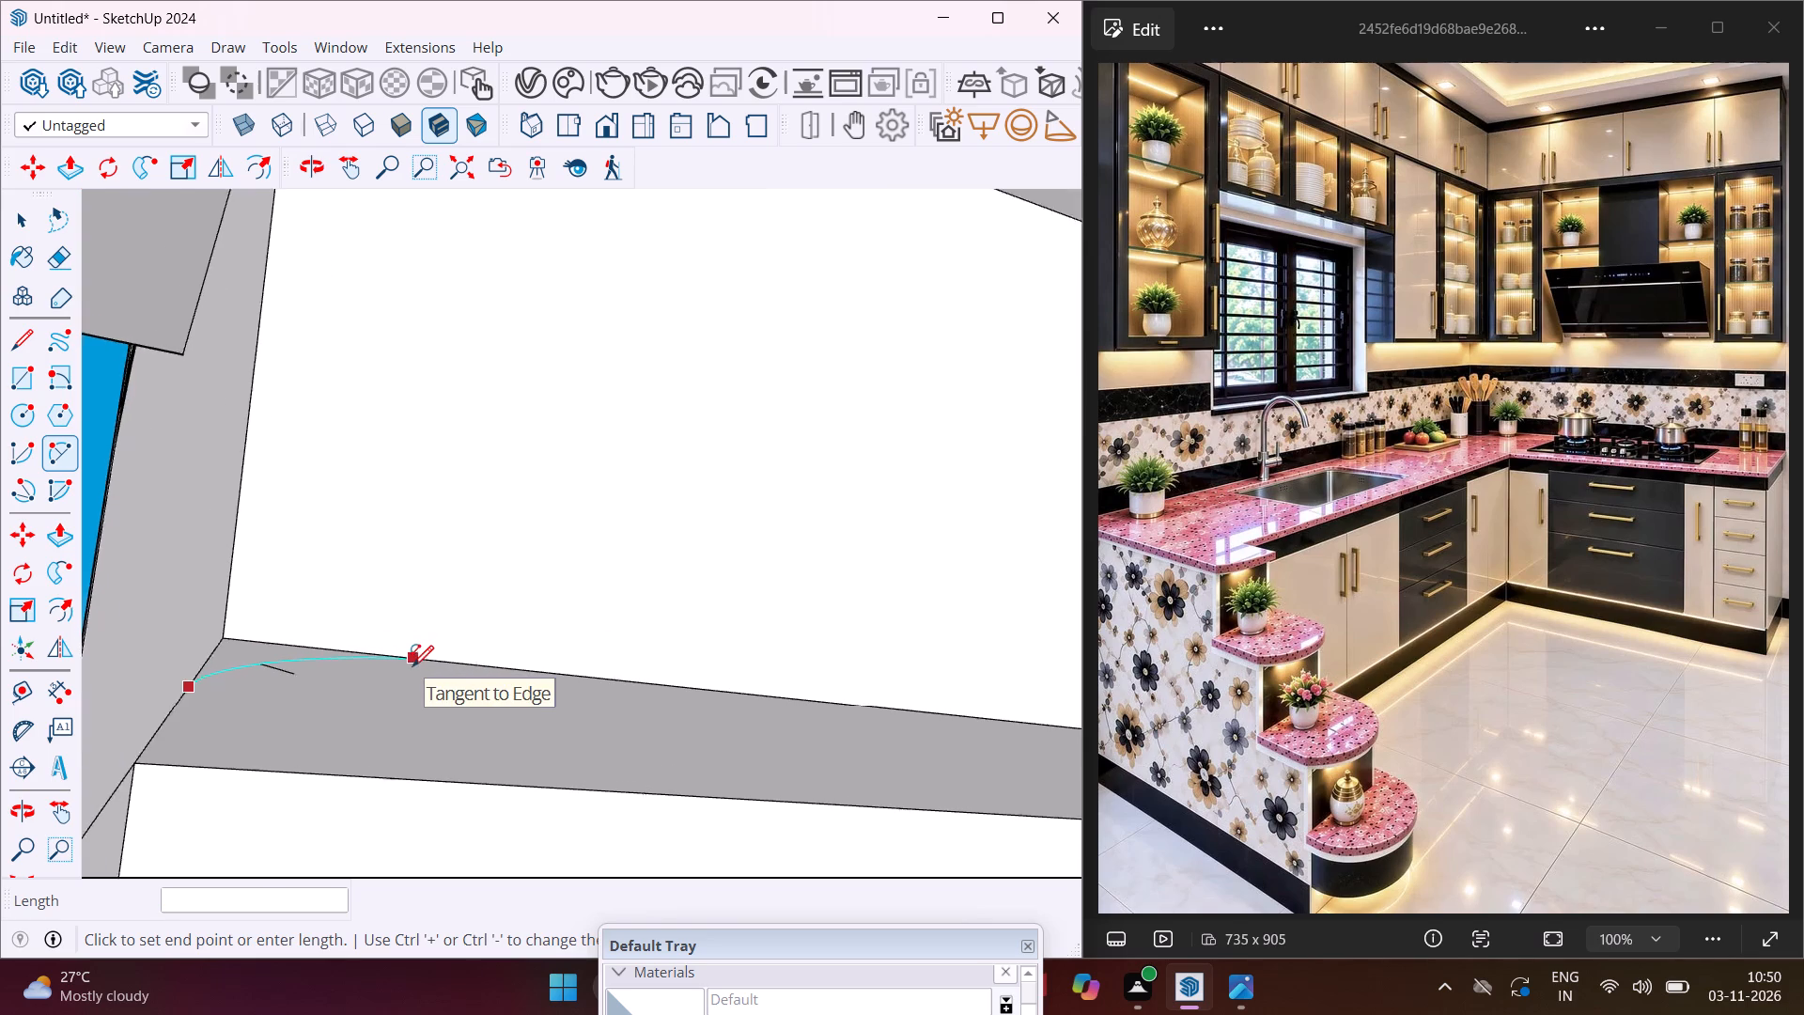
middle_click_drag(412, 666, 375, 658)
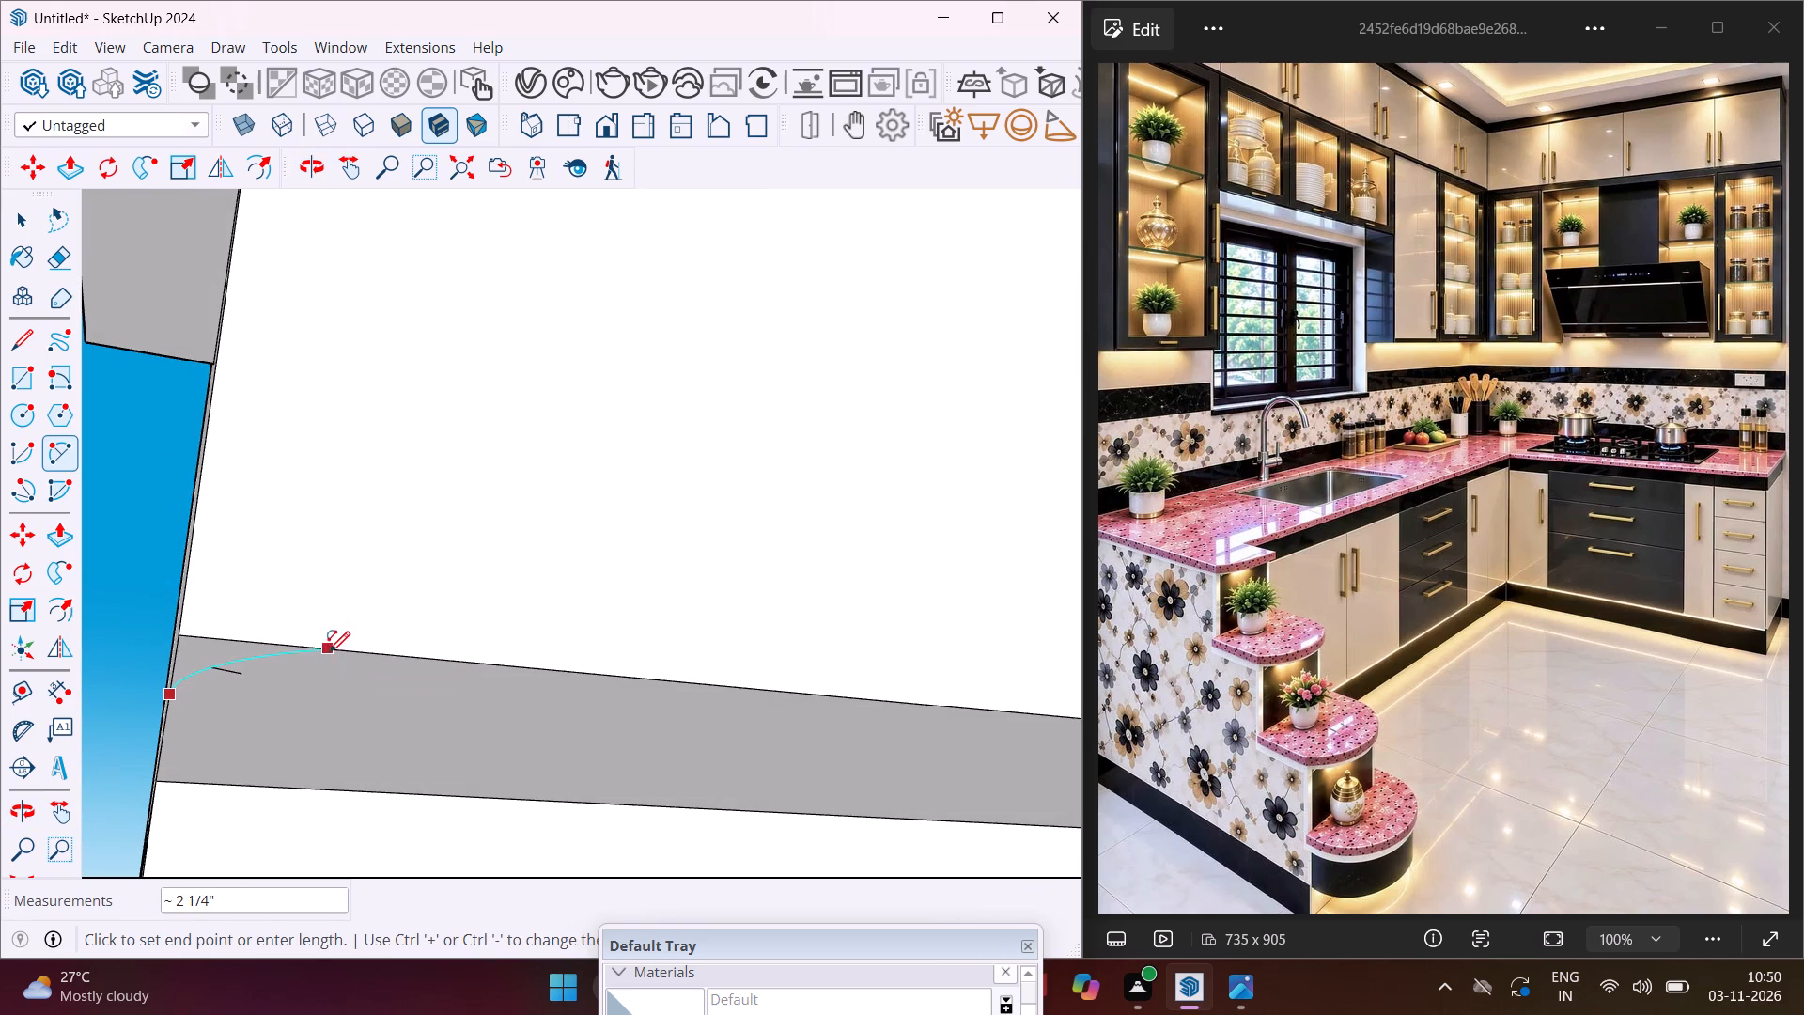
left_click(364, 656)
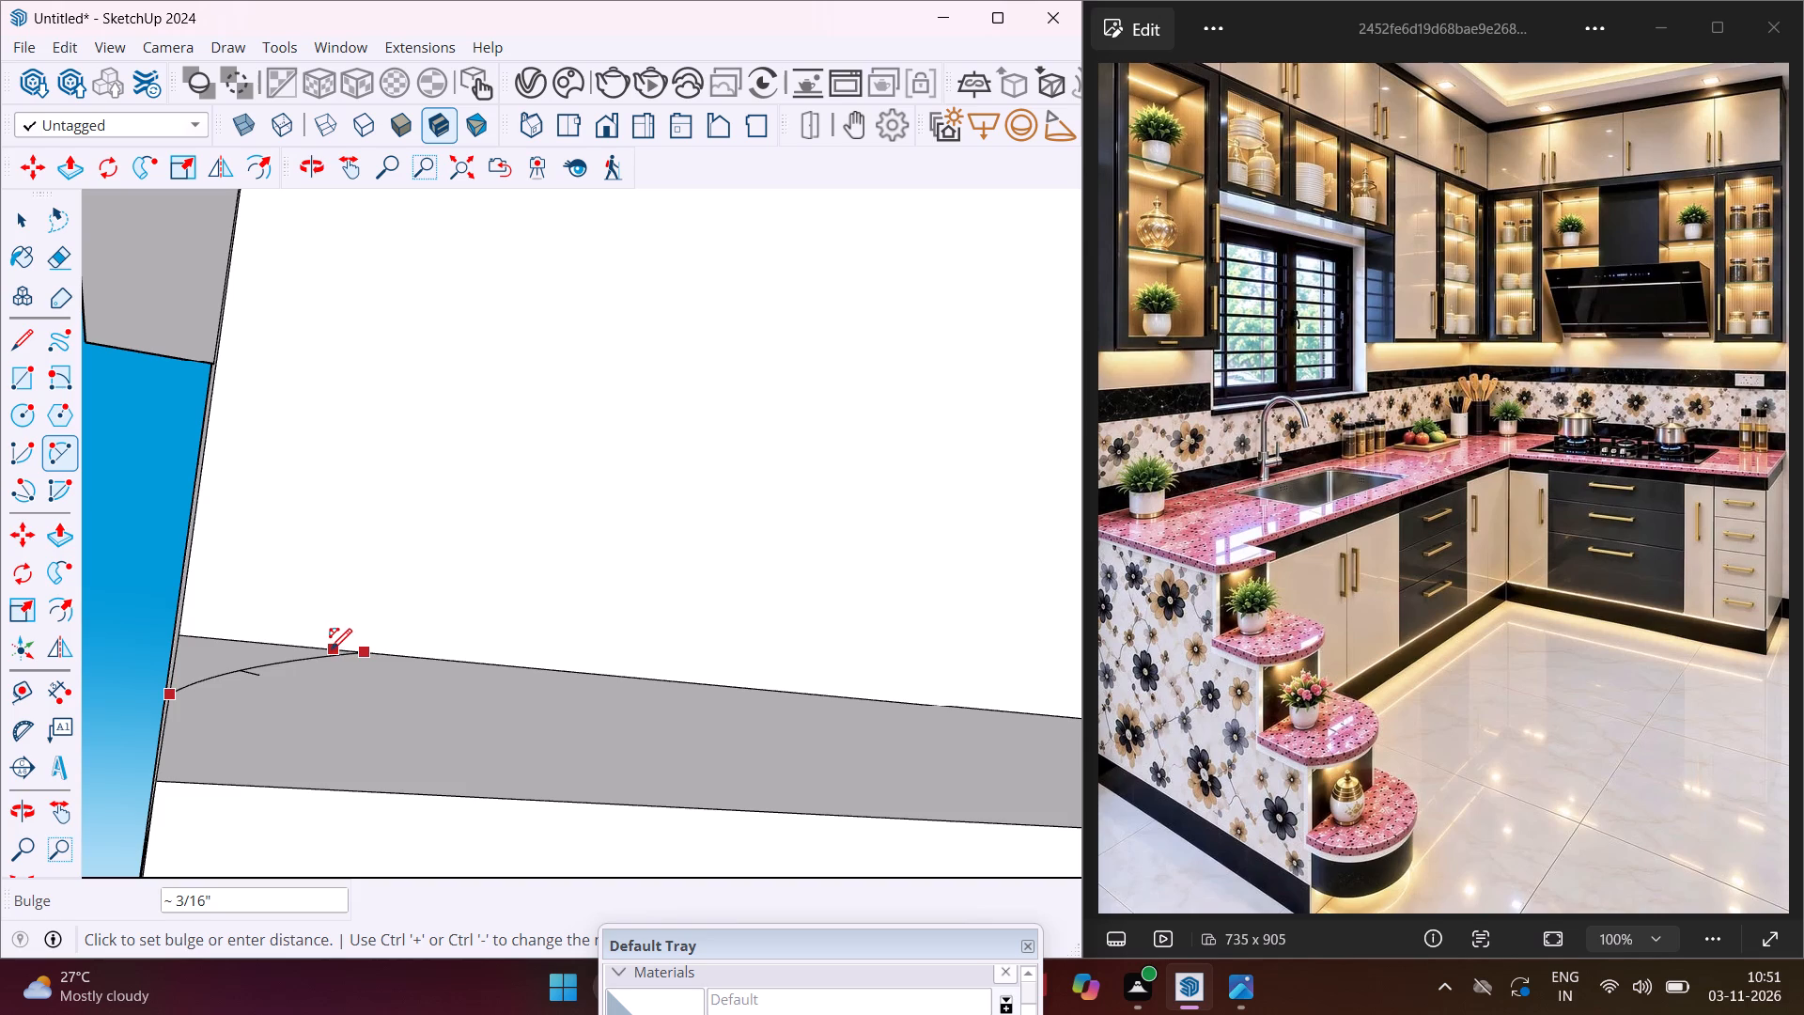
left_click(310, 648)
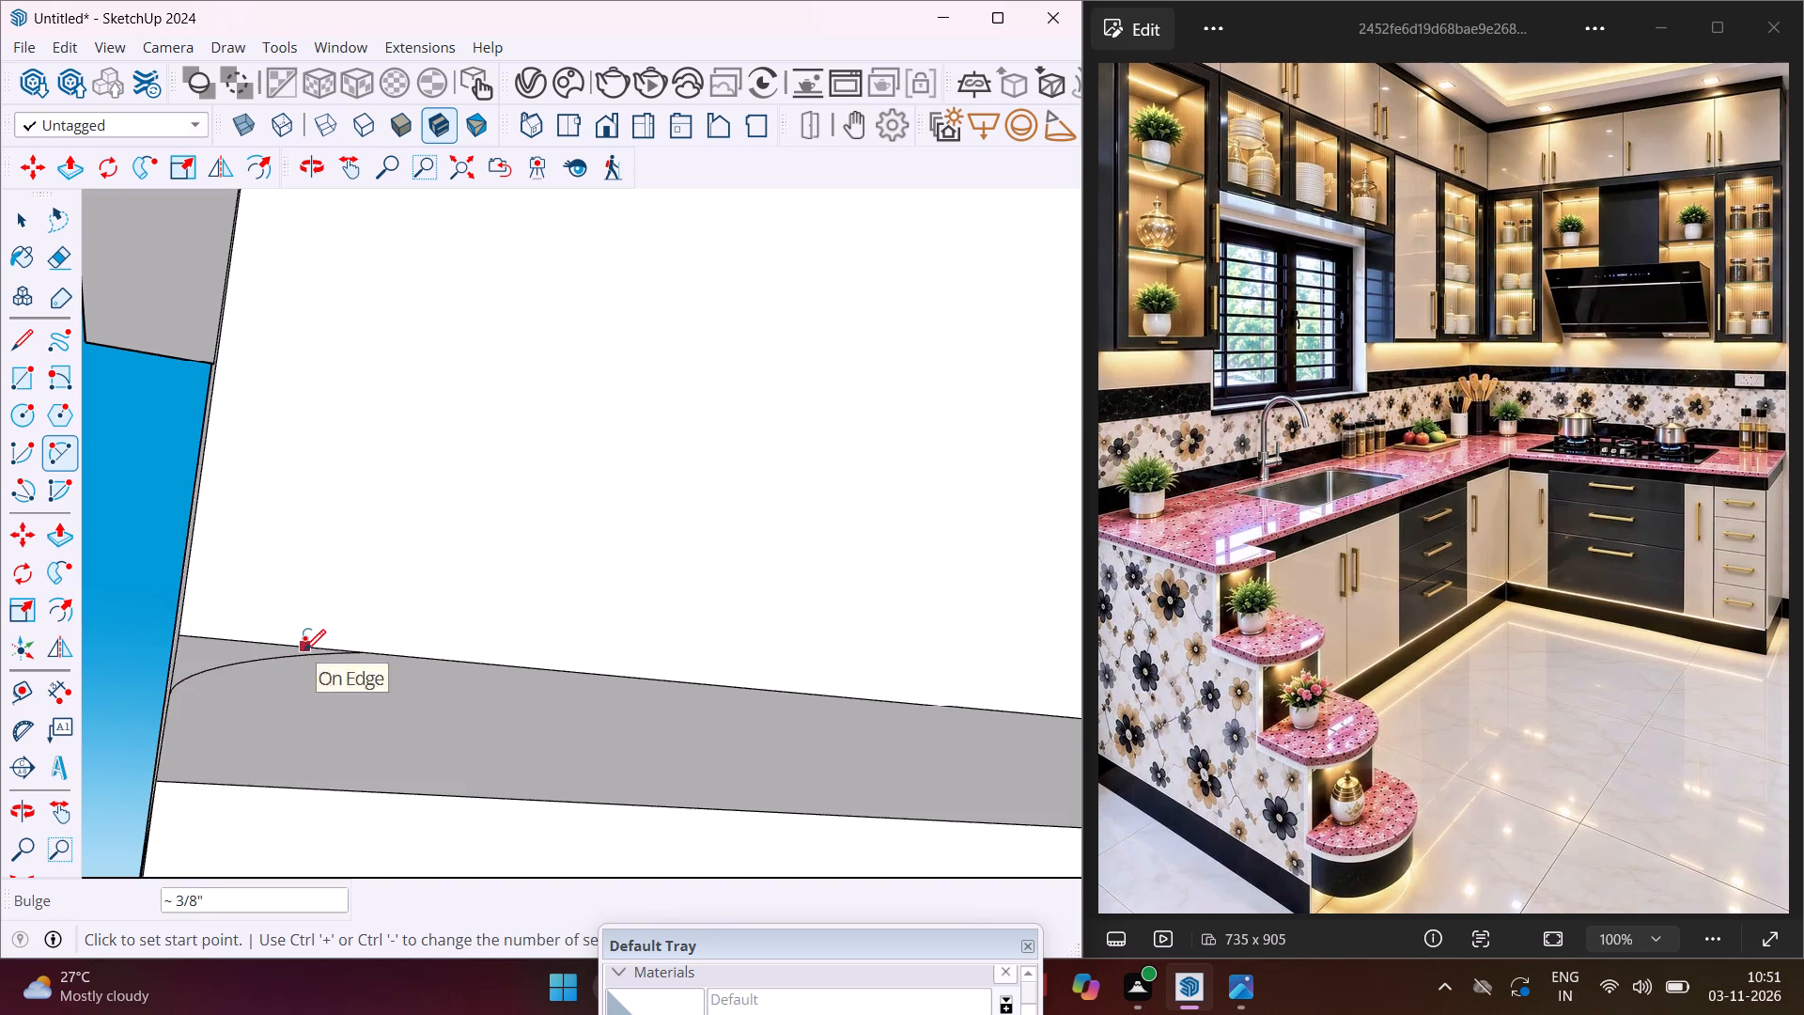
Draw a two-point arc about 2" long with a 5/16" bulge across the cabinet-side front corner of the same underside.
middle_click_drag(304, 650, 419, 713)
scroll(401, 724, "down", 6)
scroll(398, 729, "up", 1)
scroll(398, 729, "down", 2)
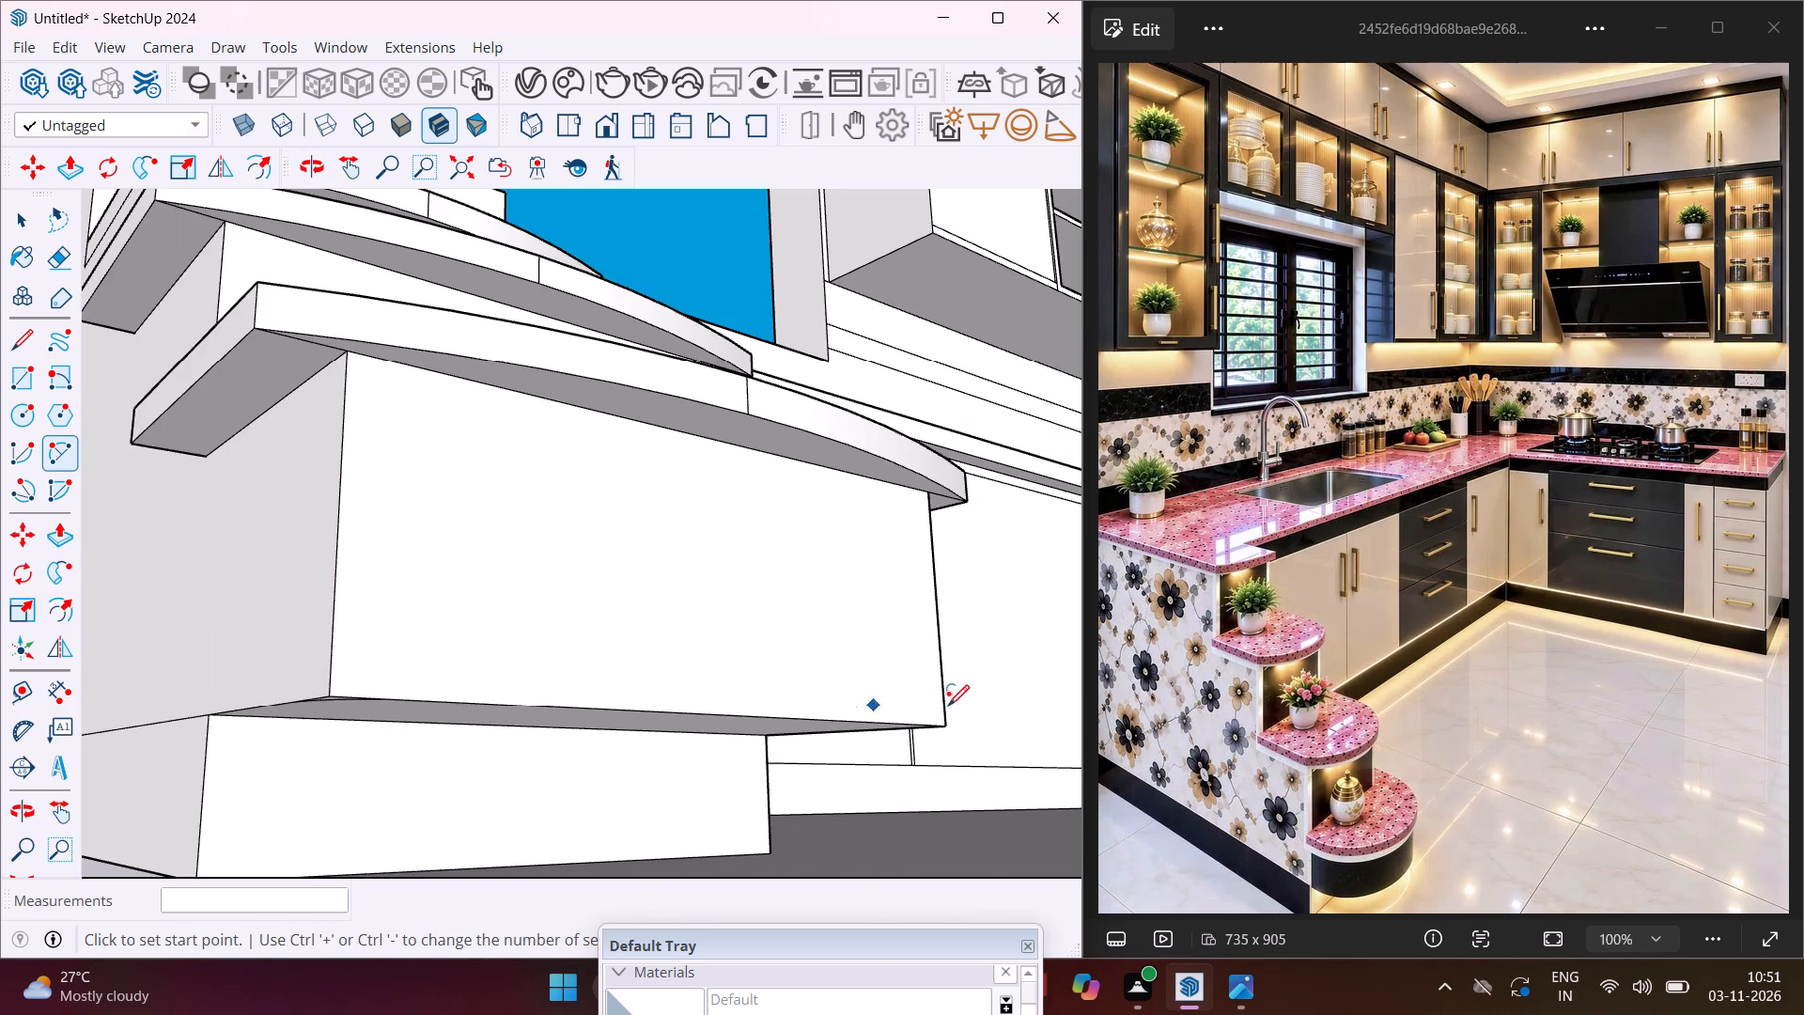
middle_click_drag(941, 700, 449, 759)
scroll(629, 797, "up", 3)
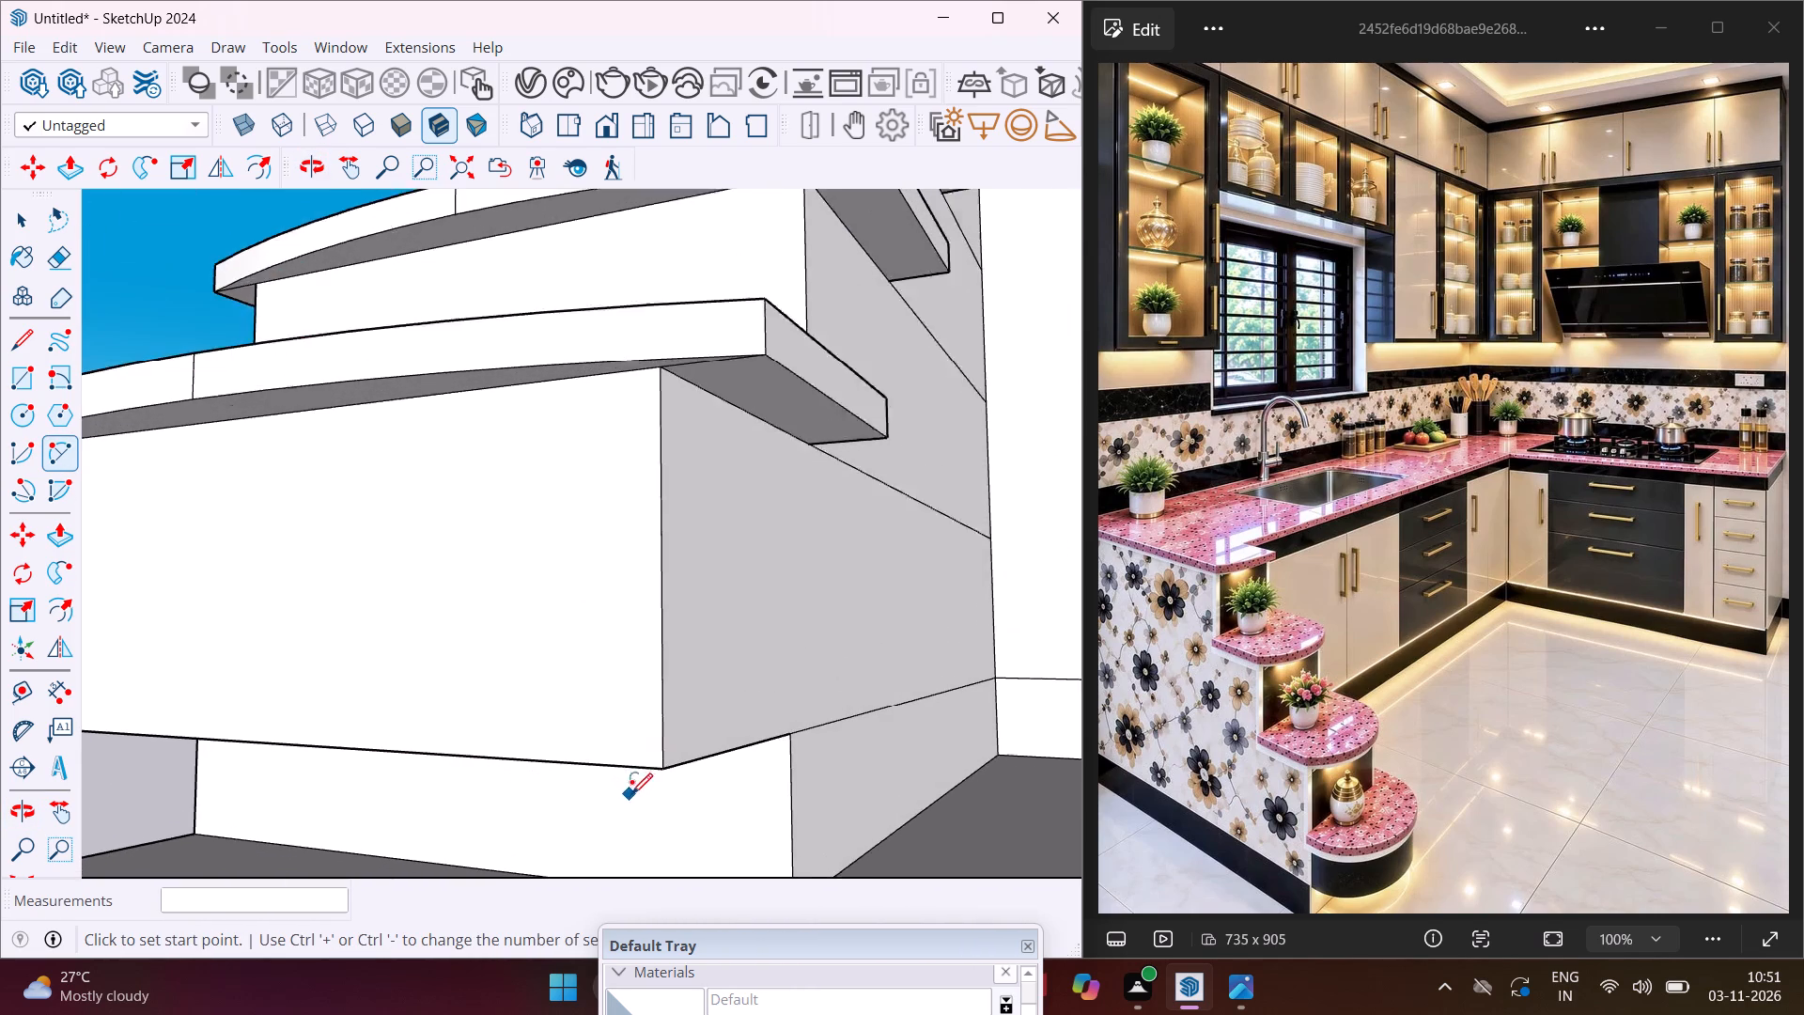
middle_click_drag(679, 769, 658, 699)
scroll(669, 666, "up", 3)
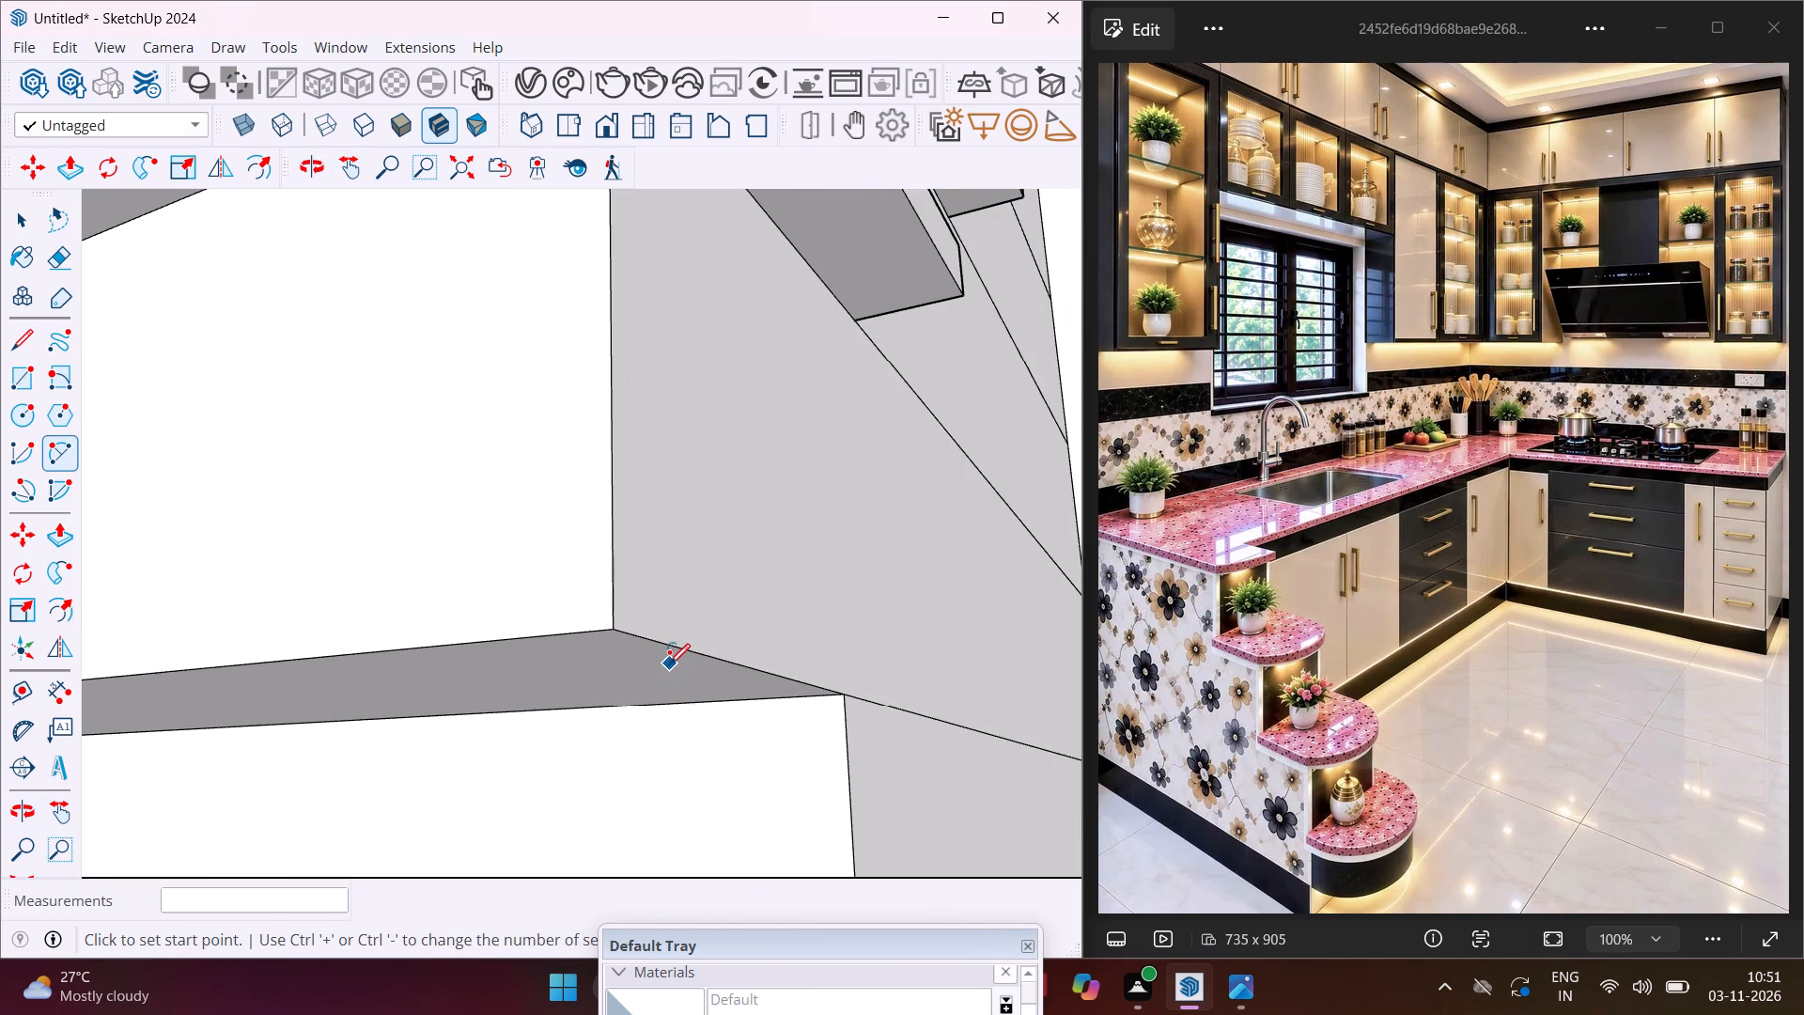
left_click(683, 655)
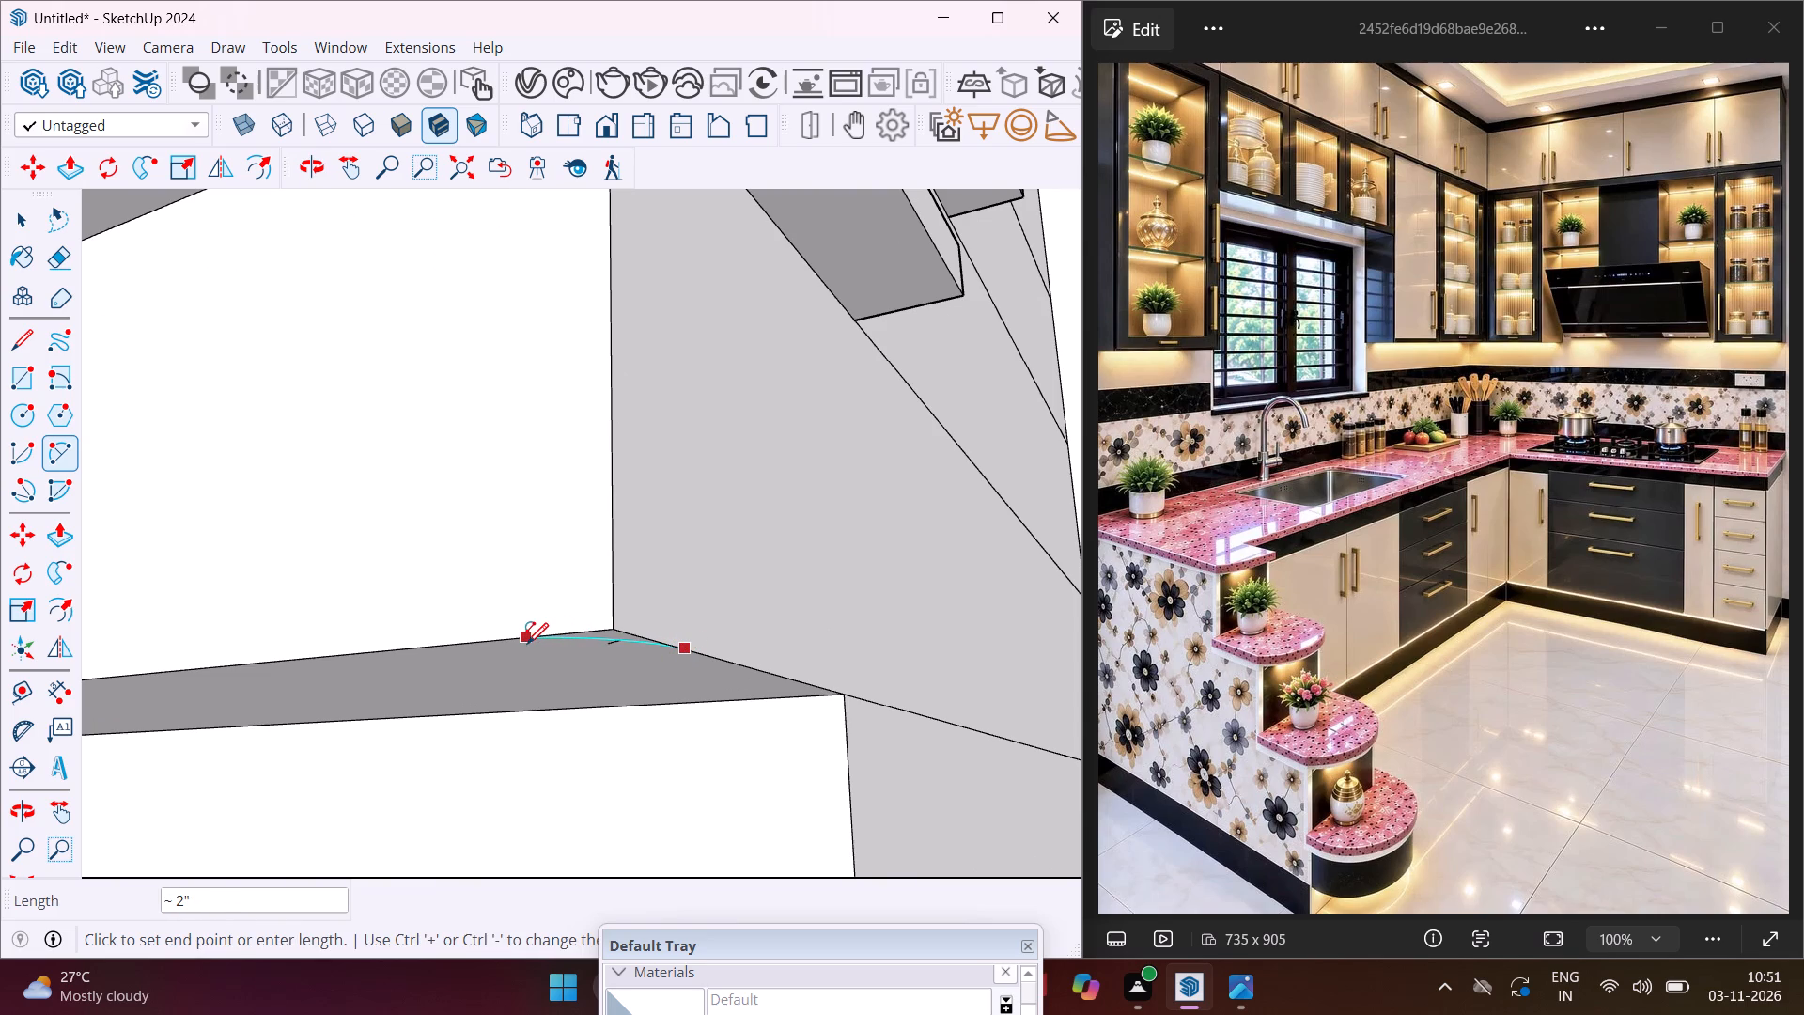
left_click(527, 644)
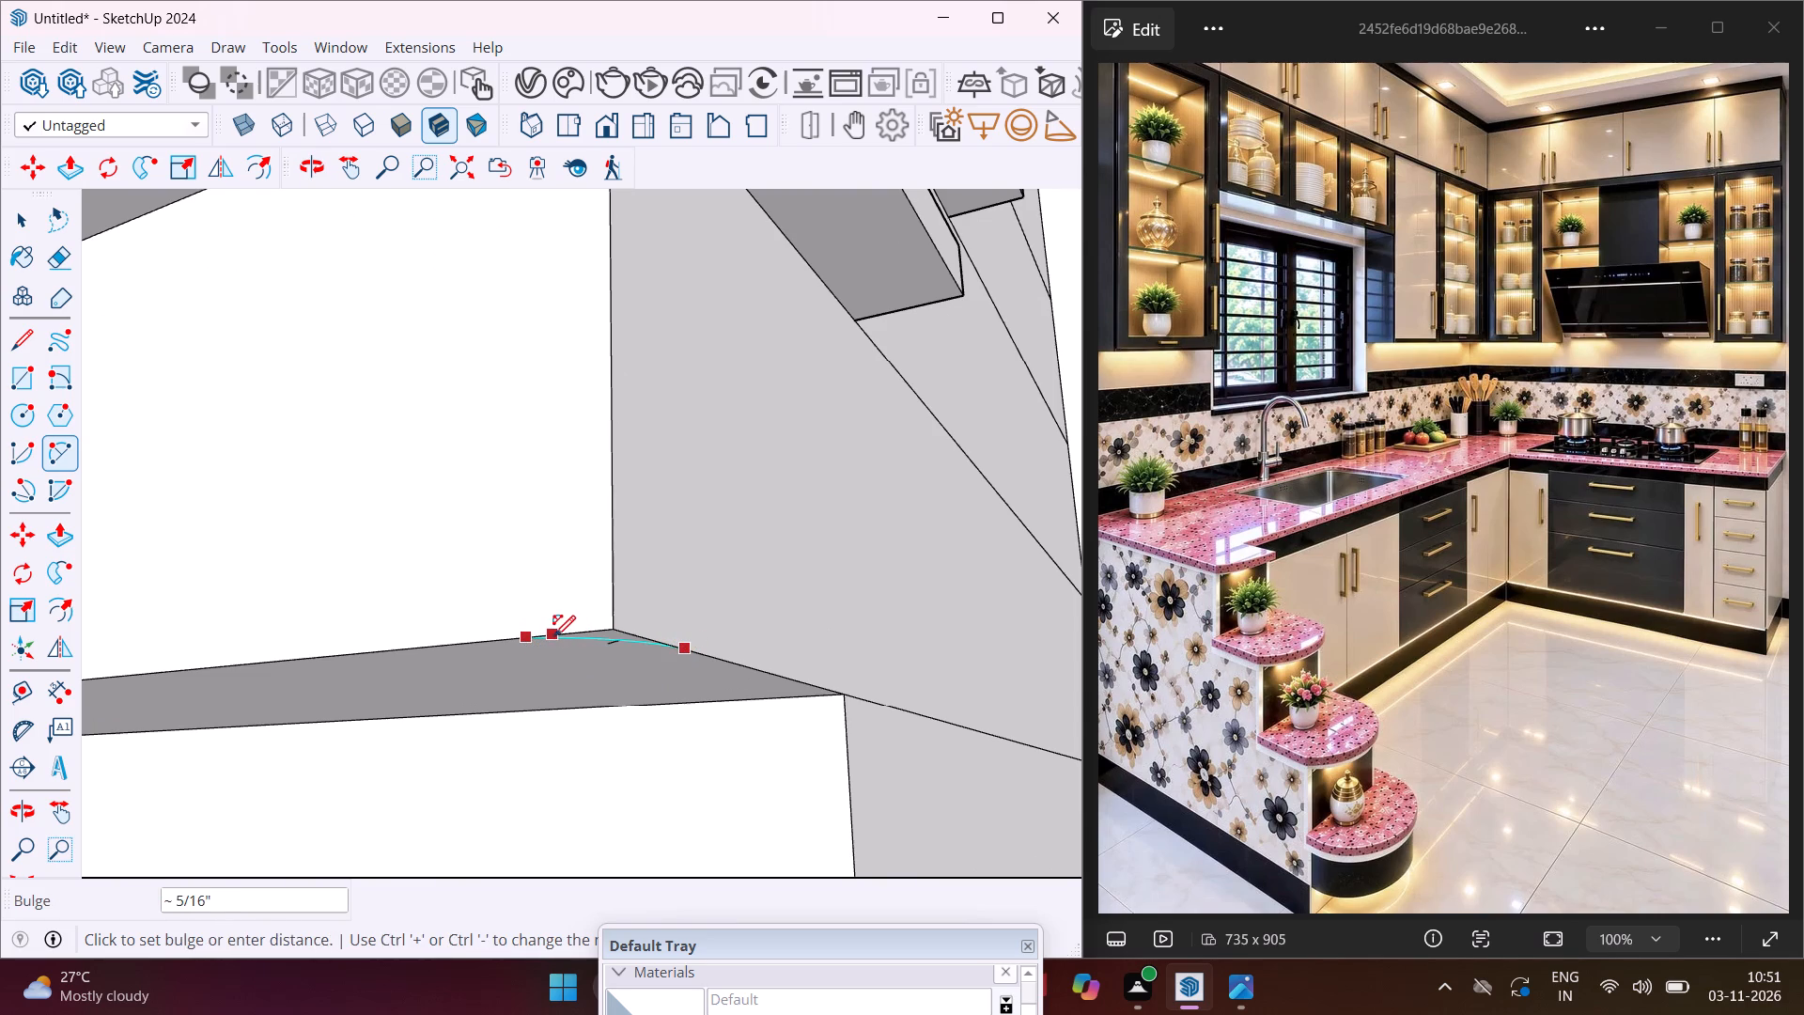
left_click(554, 636)
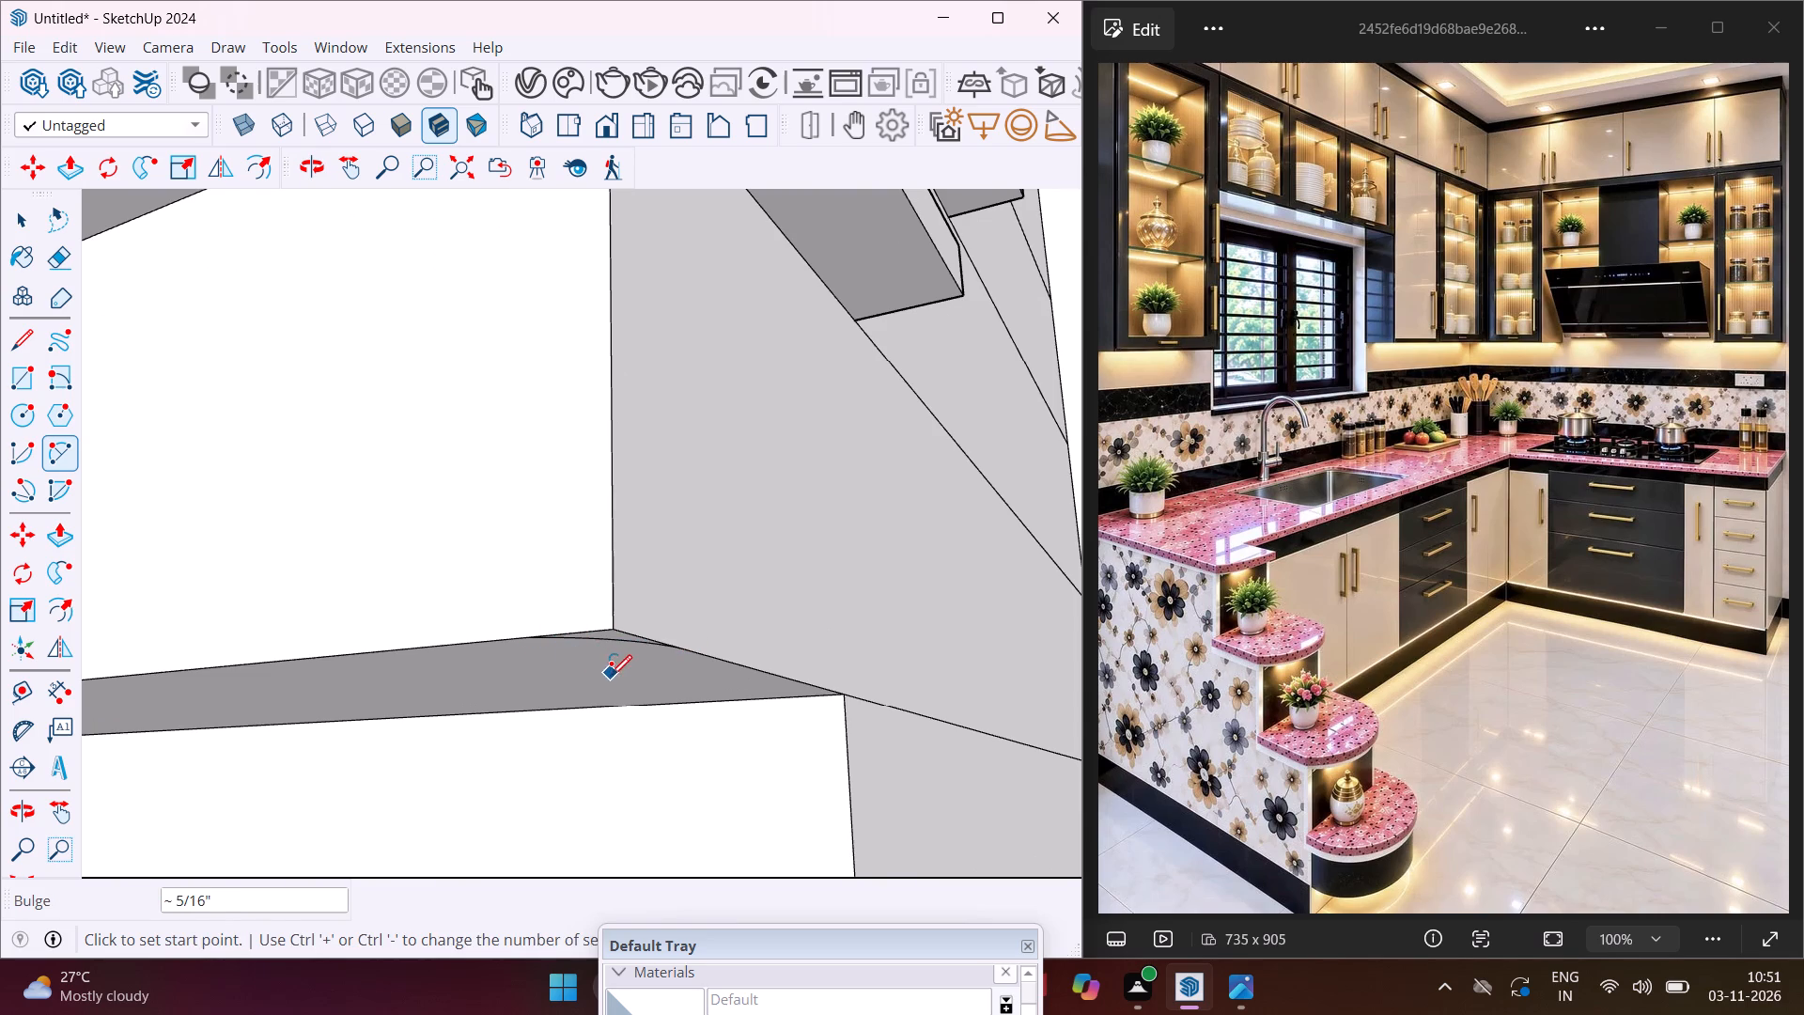
key("Escape")
key("space")
Push the cabinet-side corner piece outside the arc up 7 1/4" to the tread slab, rounding the block's vertical edge.
scroll(615, 642, "up", 4)
left_click(612, 629)
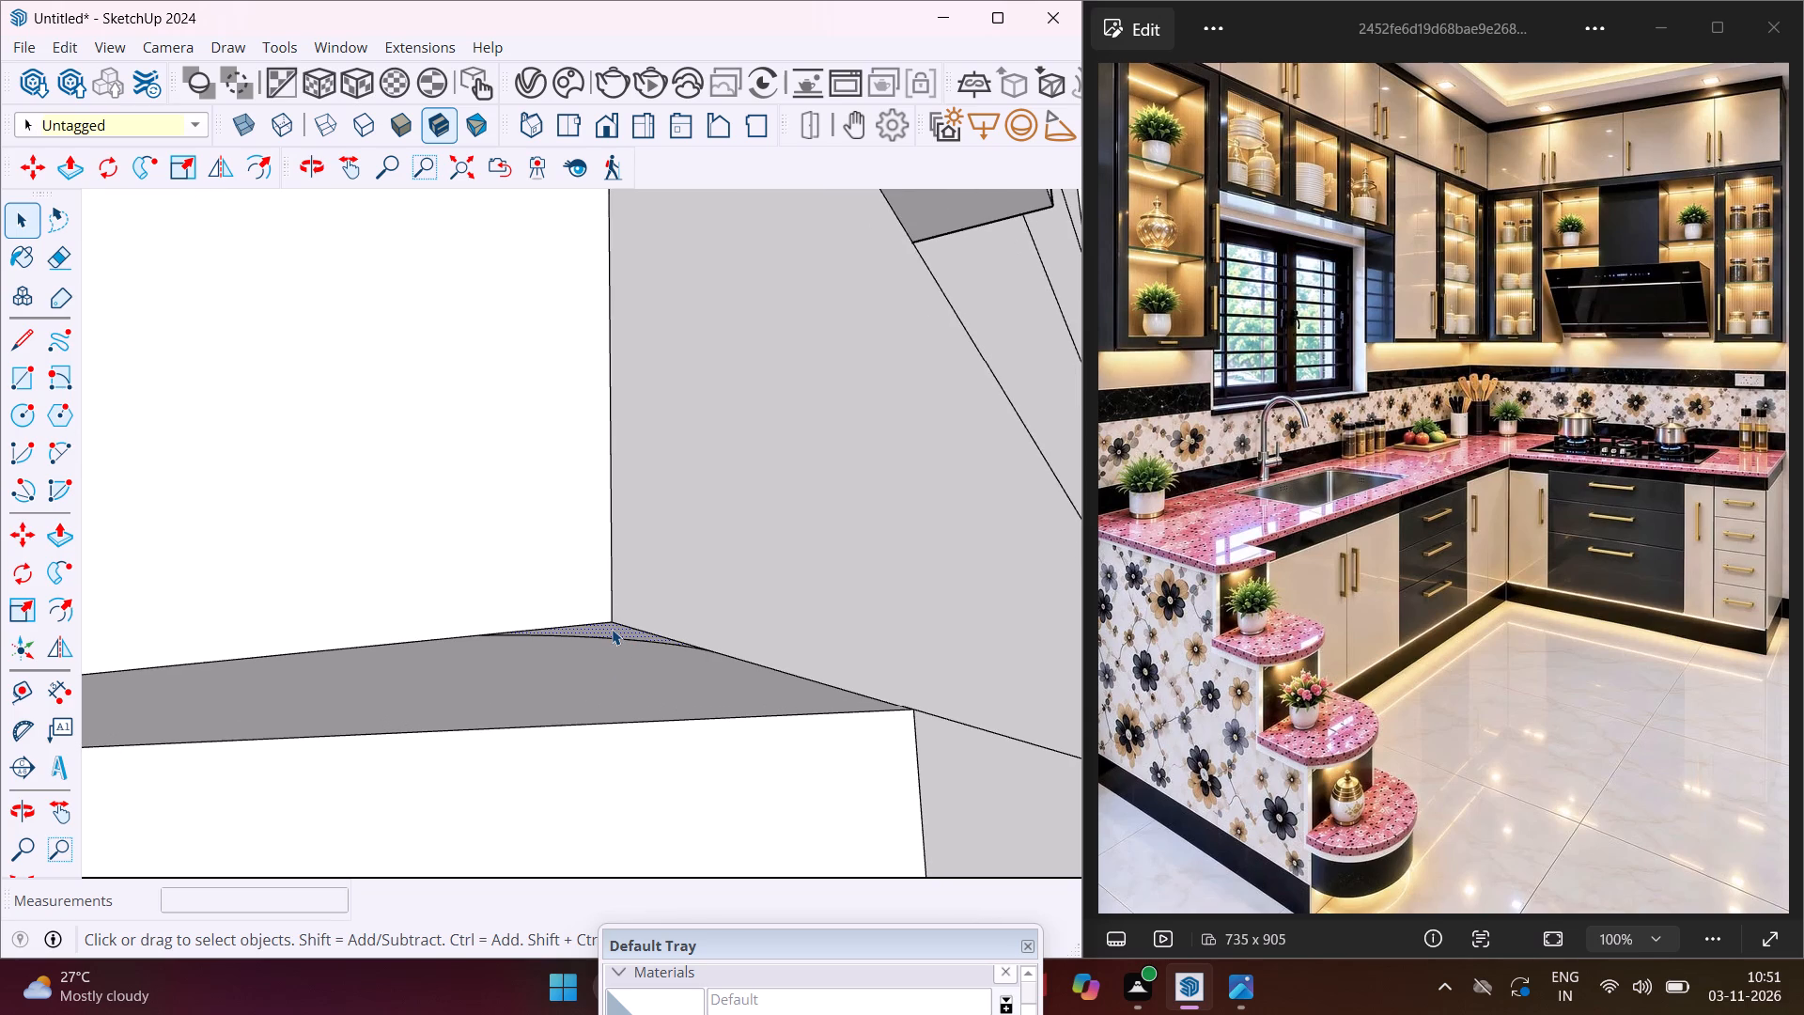
key("p")
left_click(612, 629)
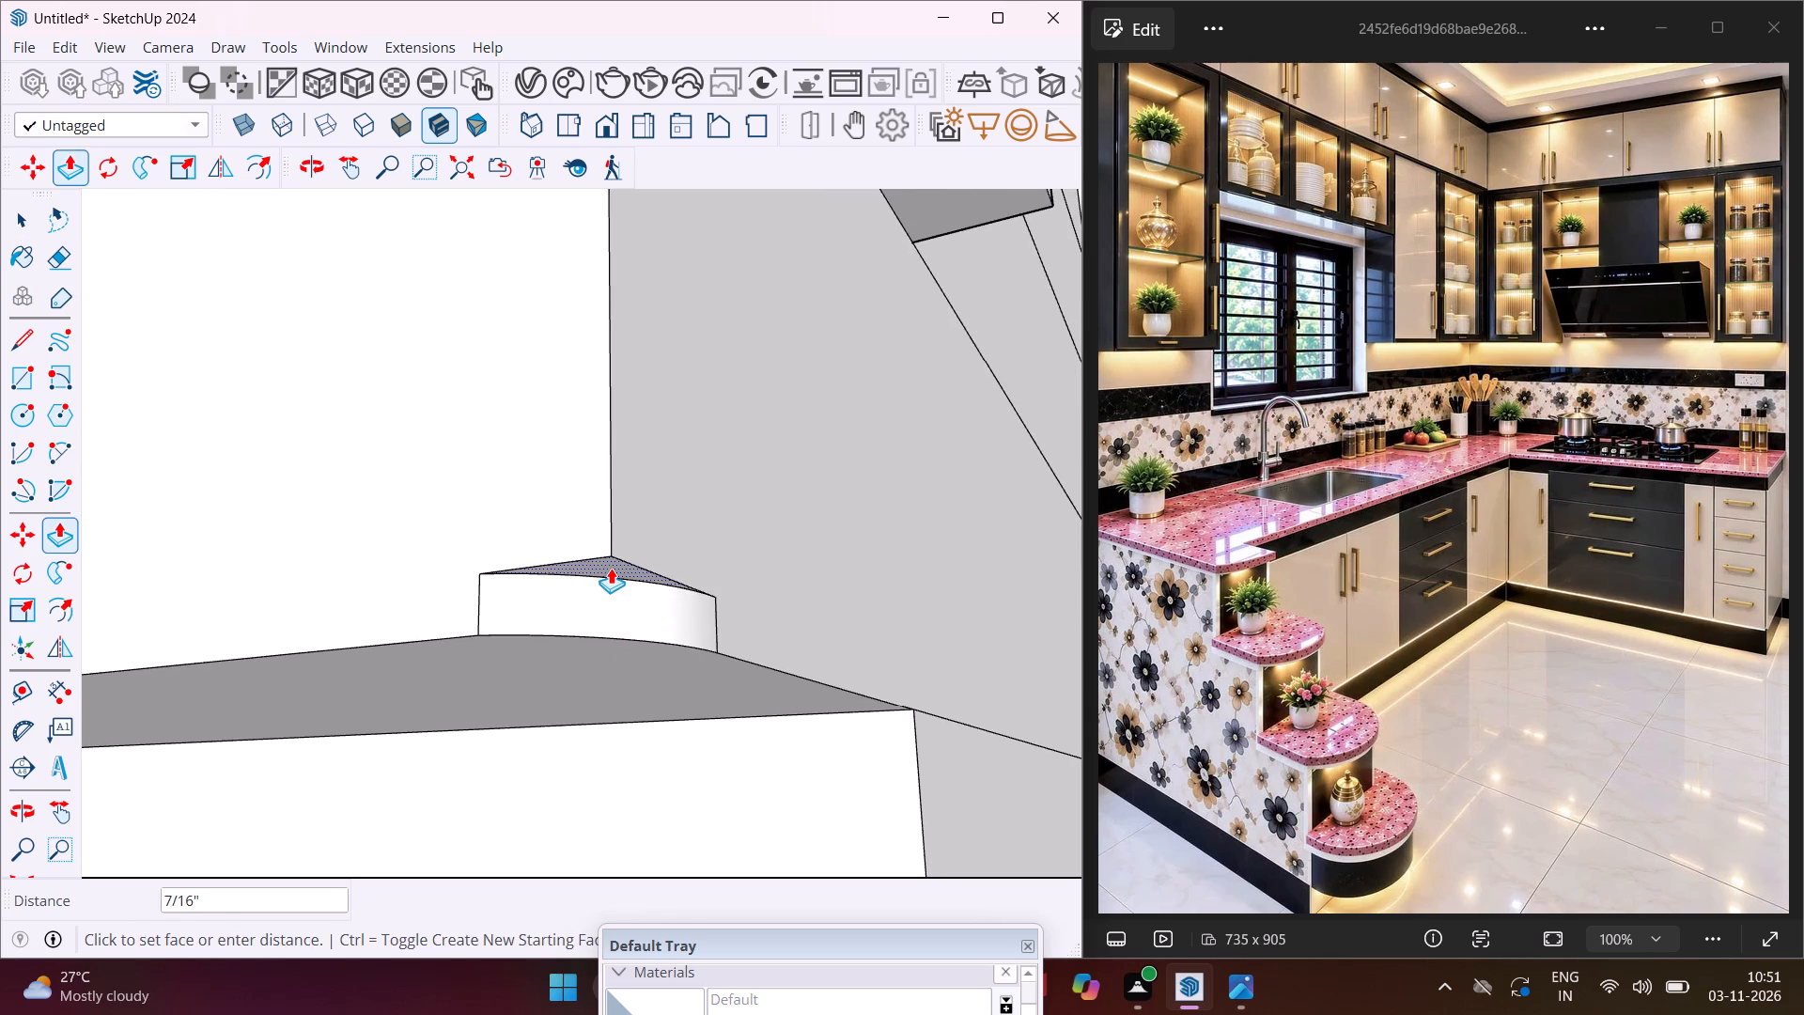
middle_click_drag(611, 568, 644, 715)
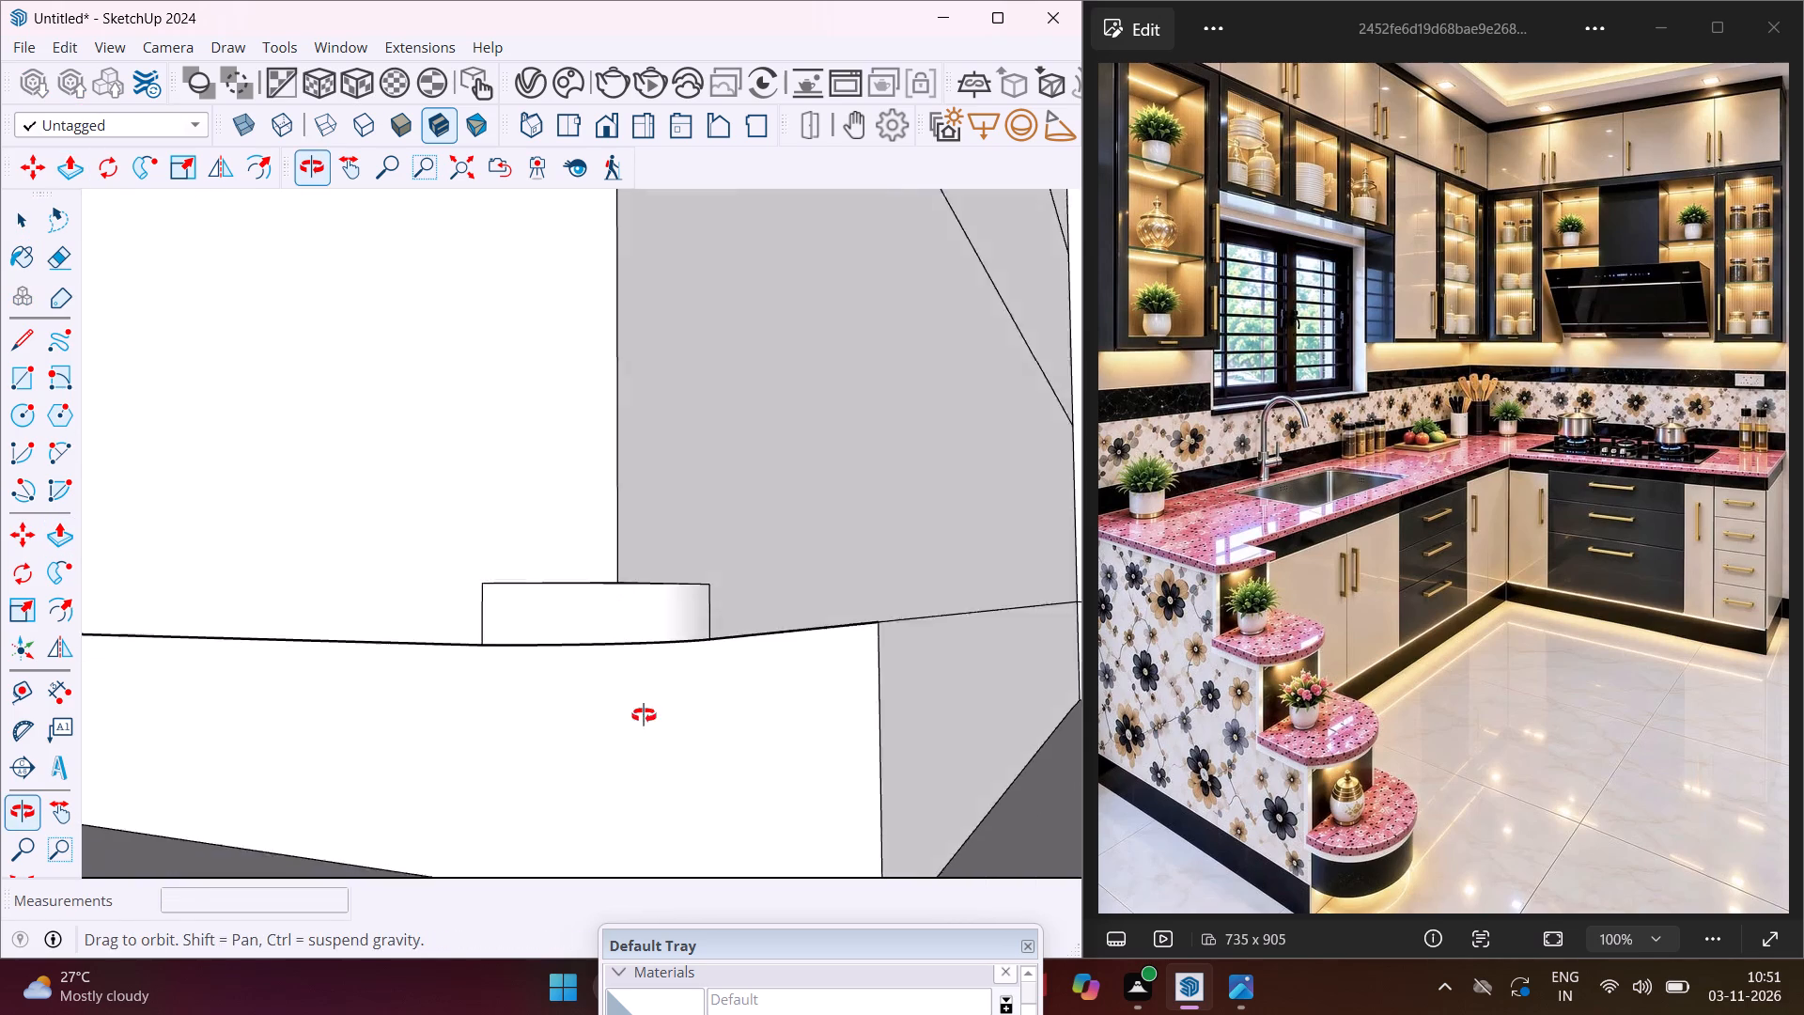
middle_click_drag(644, 715, 646, 735)
scroll(646, 735, "down", 8)
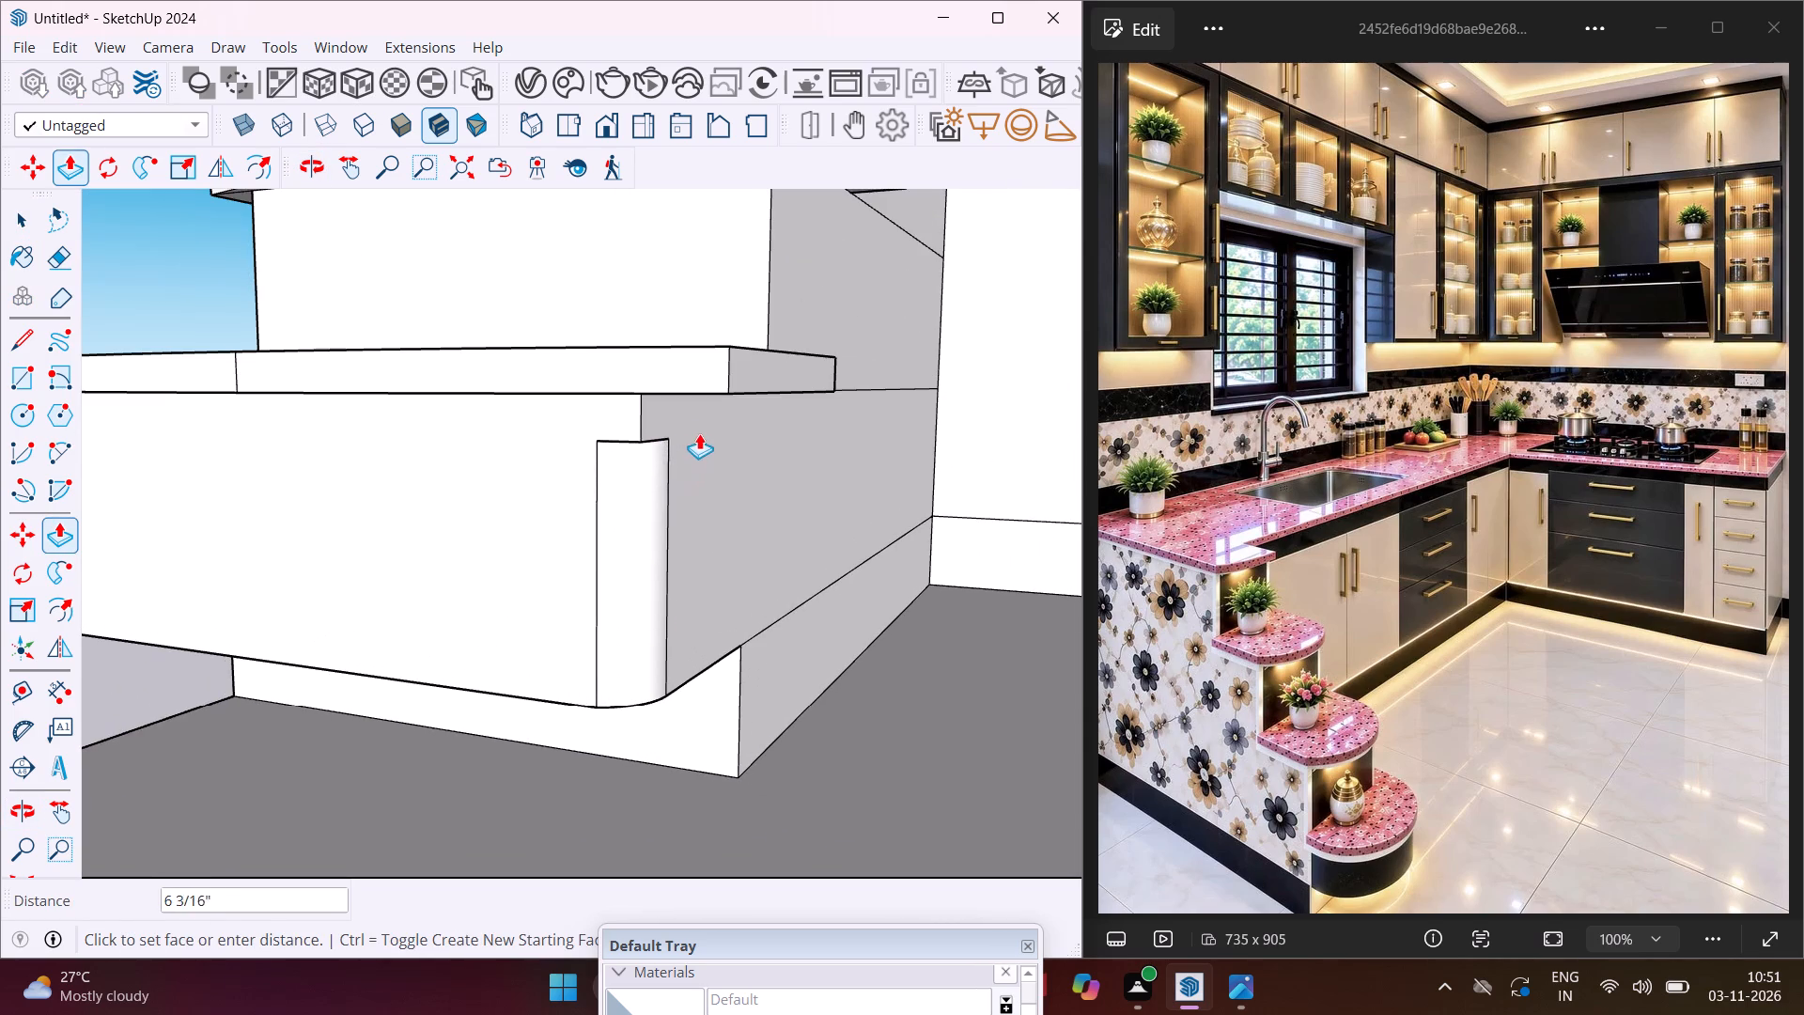
scroll(705, 415, "up", 1)
middle_click_drag(695, 393, 676, 298)
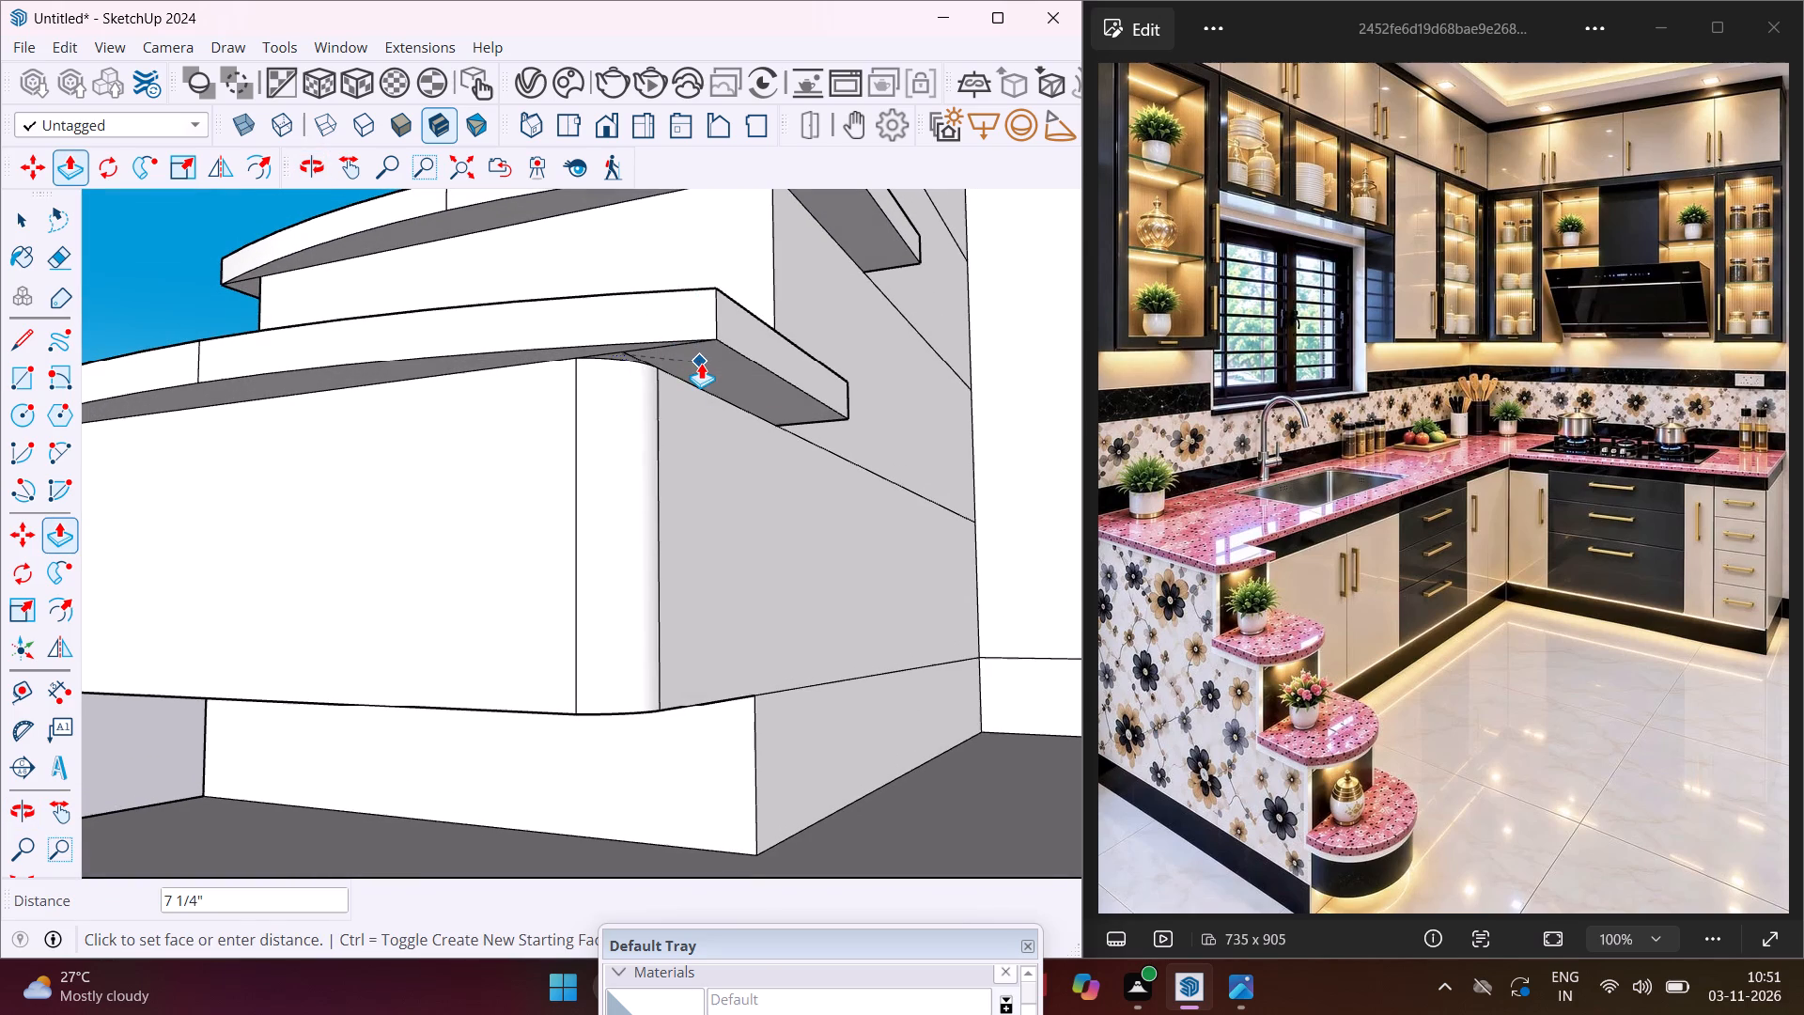
left_click(701, 363)
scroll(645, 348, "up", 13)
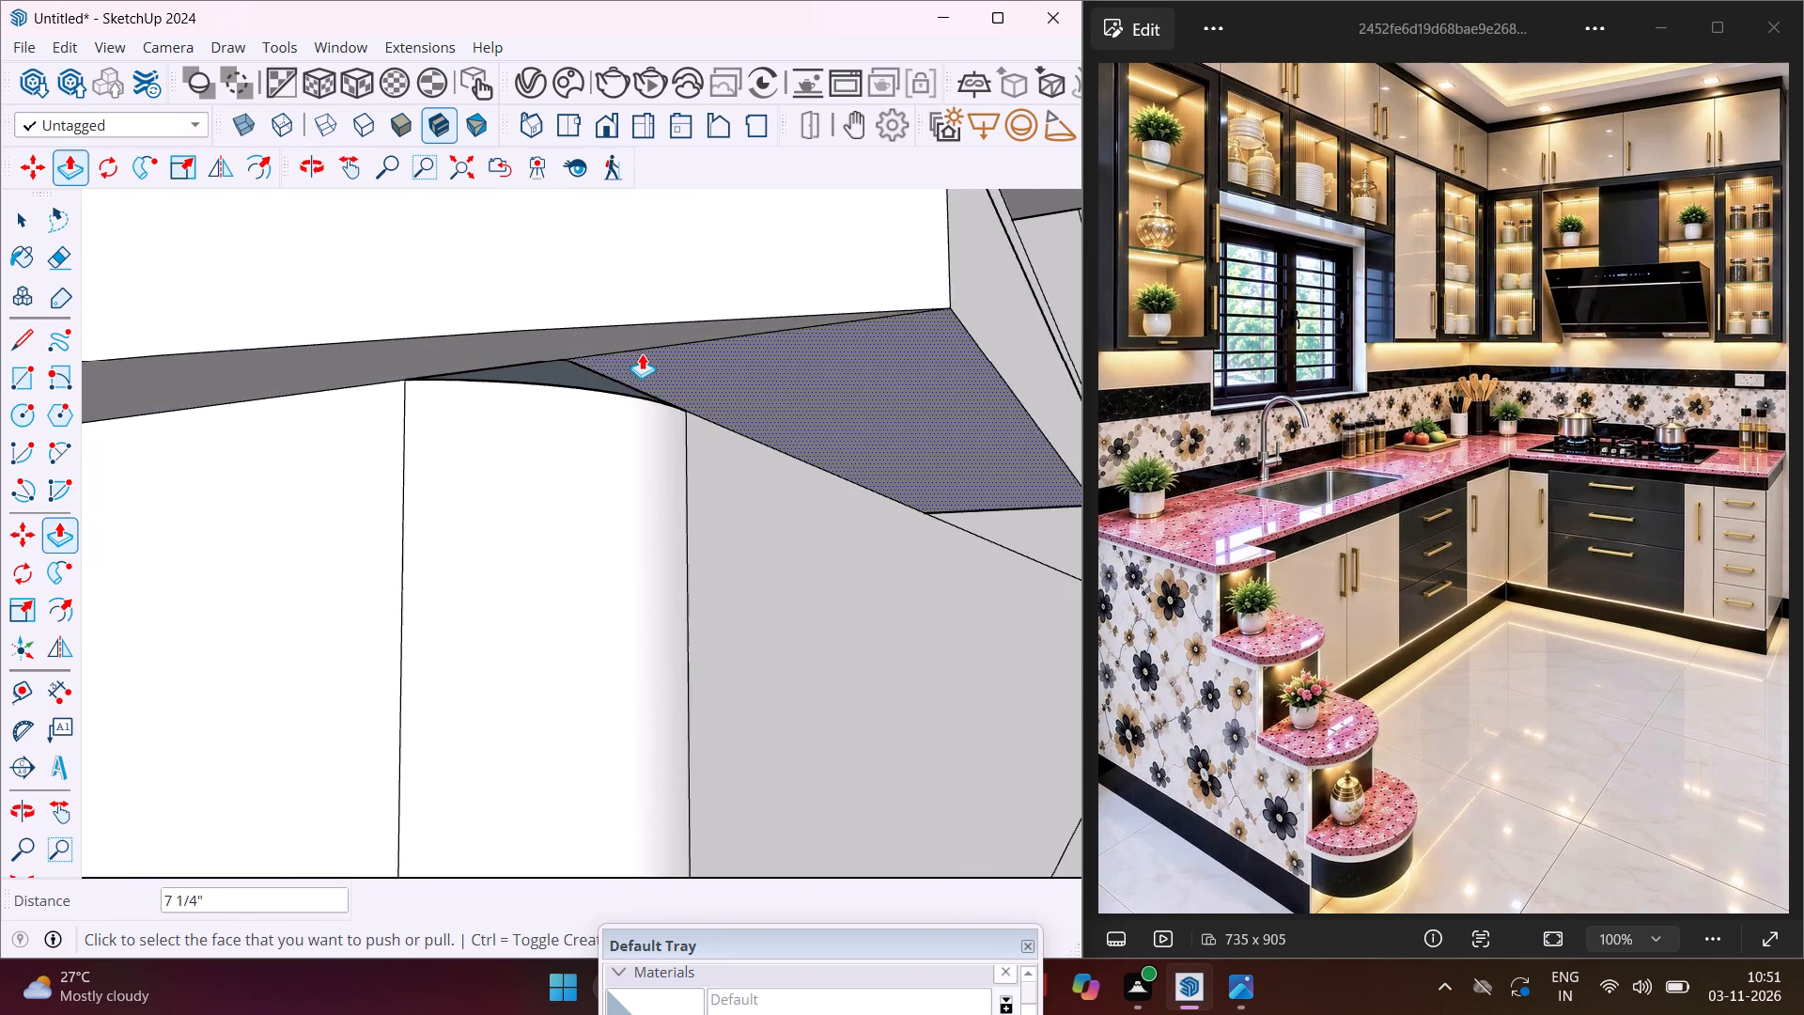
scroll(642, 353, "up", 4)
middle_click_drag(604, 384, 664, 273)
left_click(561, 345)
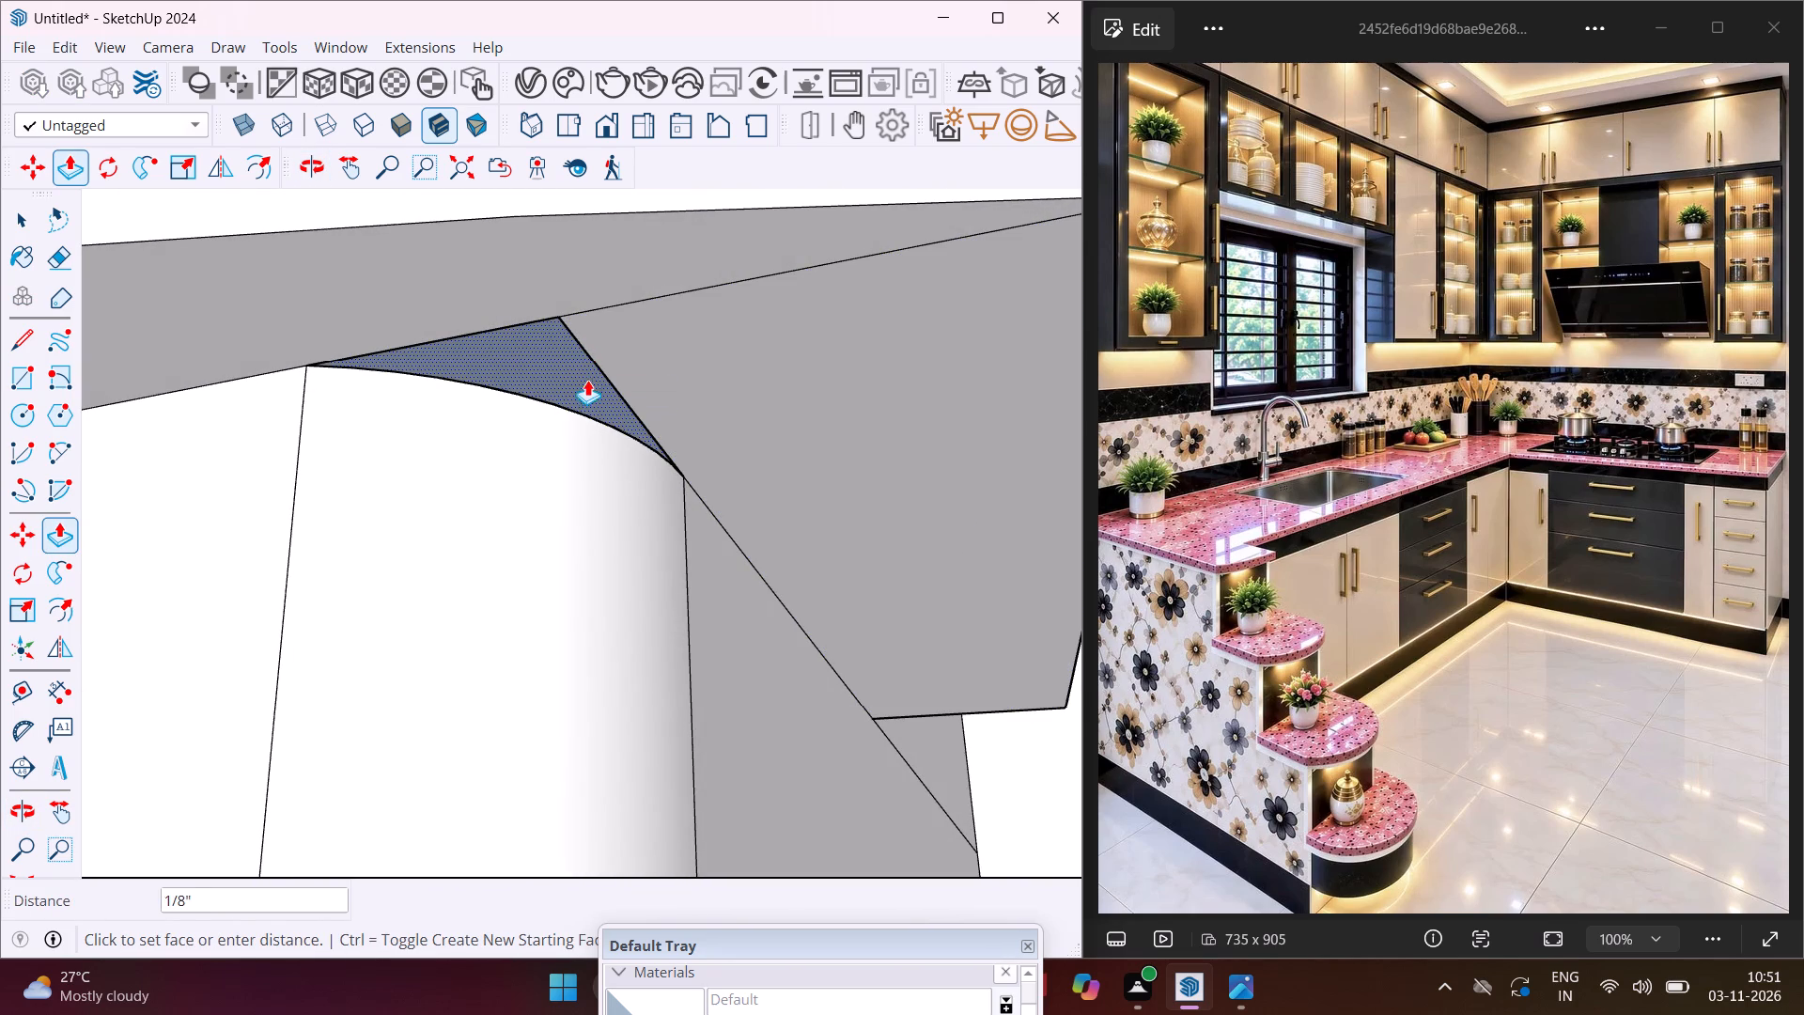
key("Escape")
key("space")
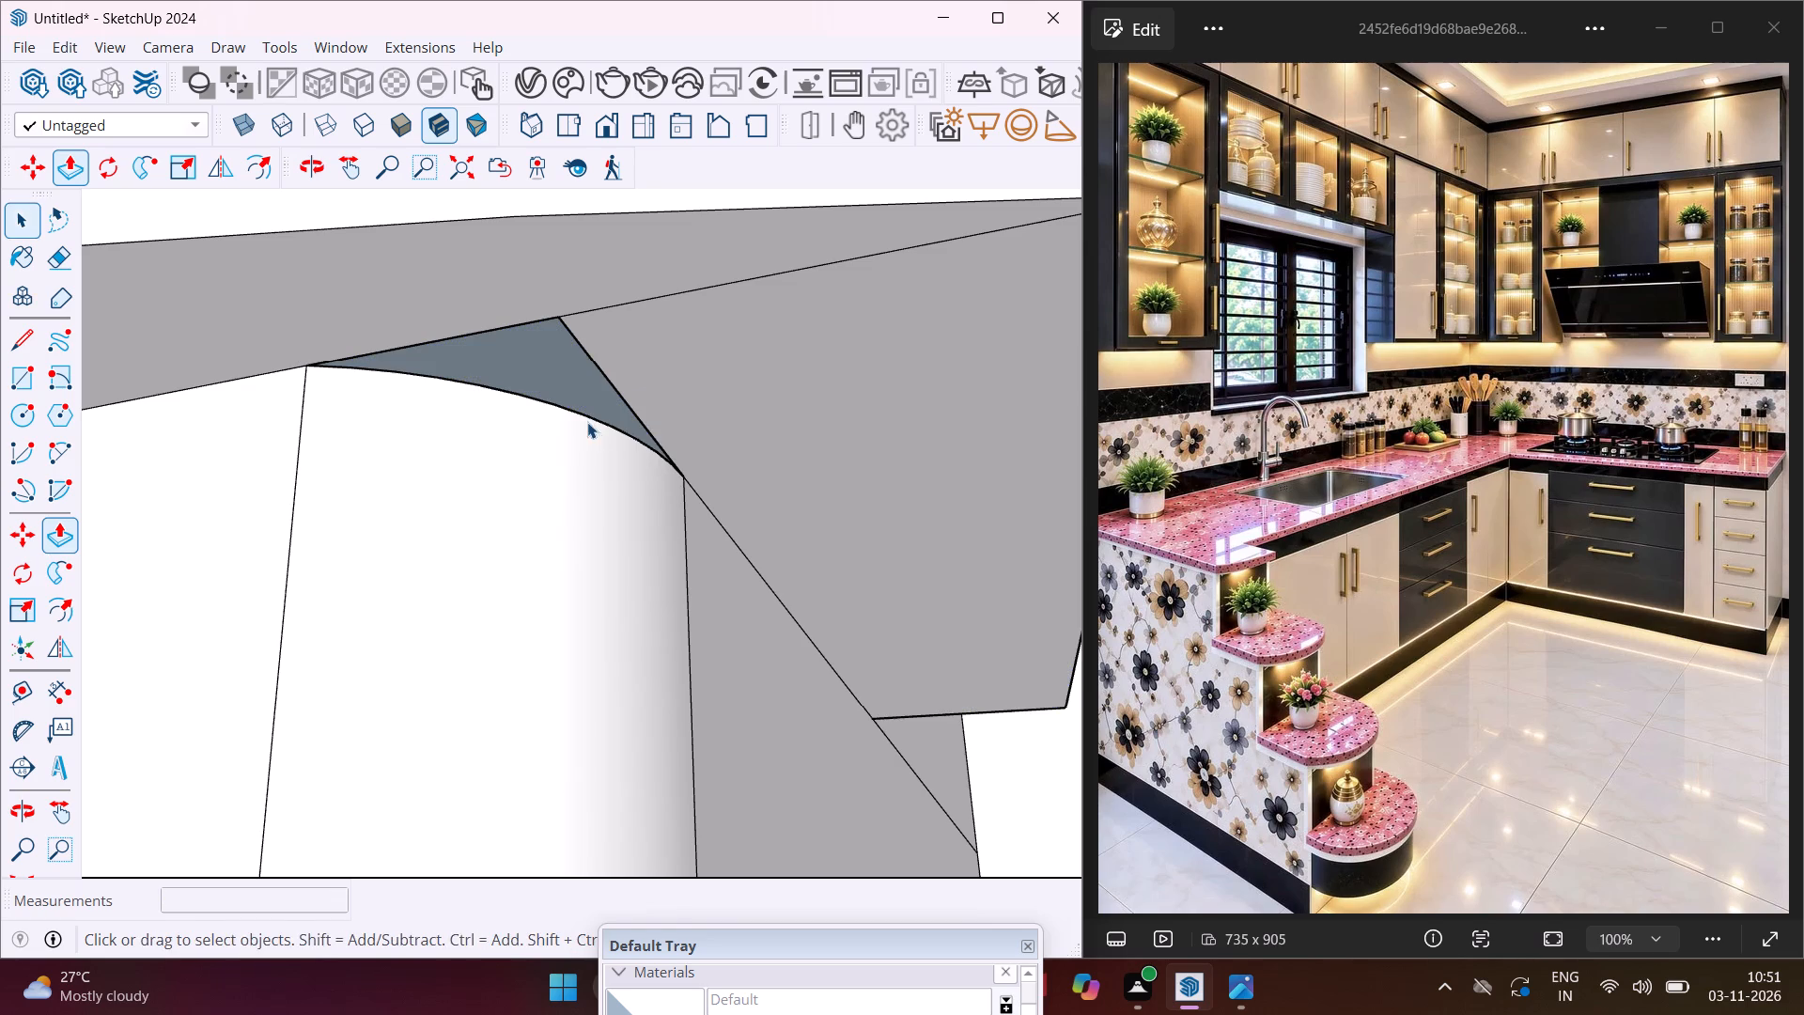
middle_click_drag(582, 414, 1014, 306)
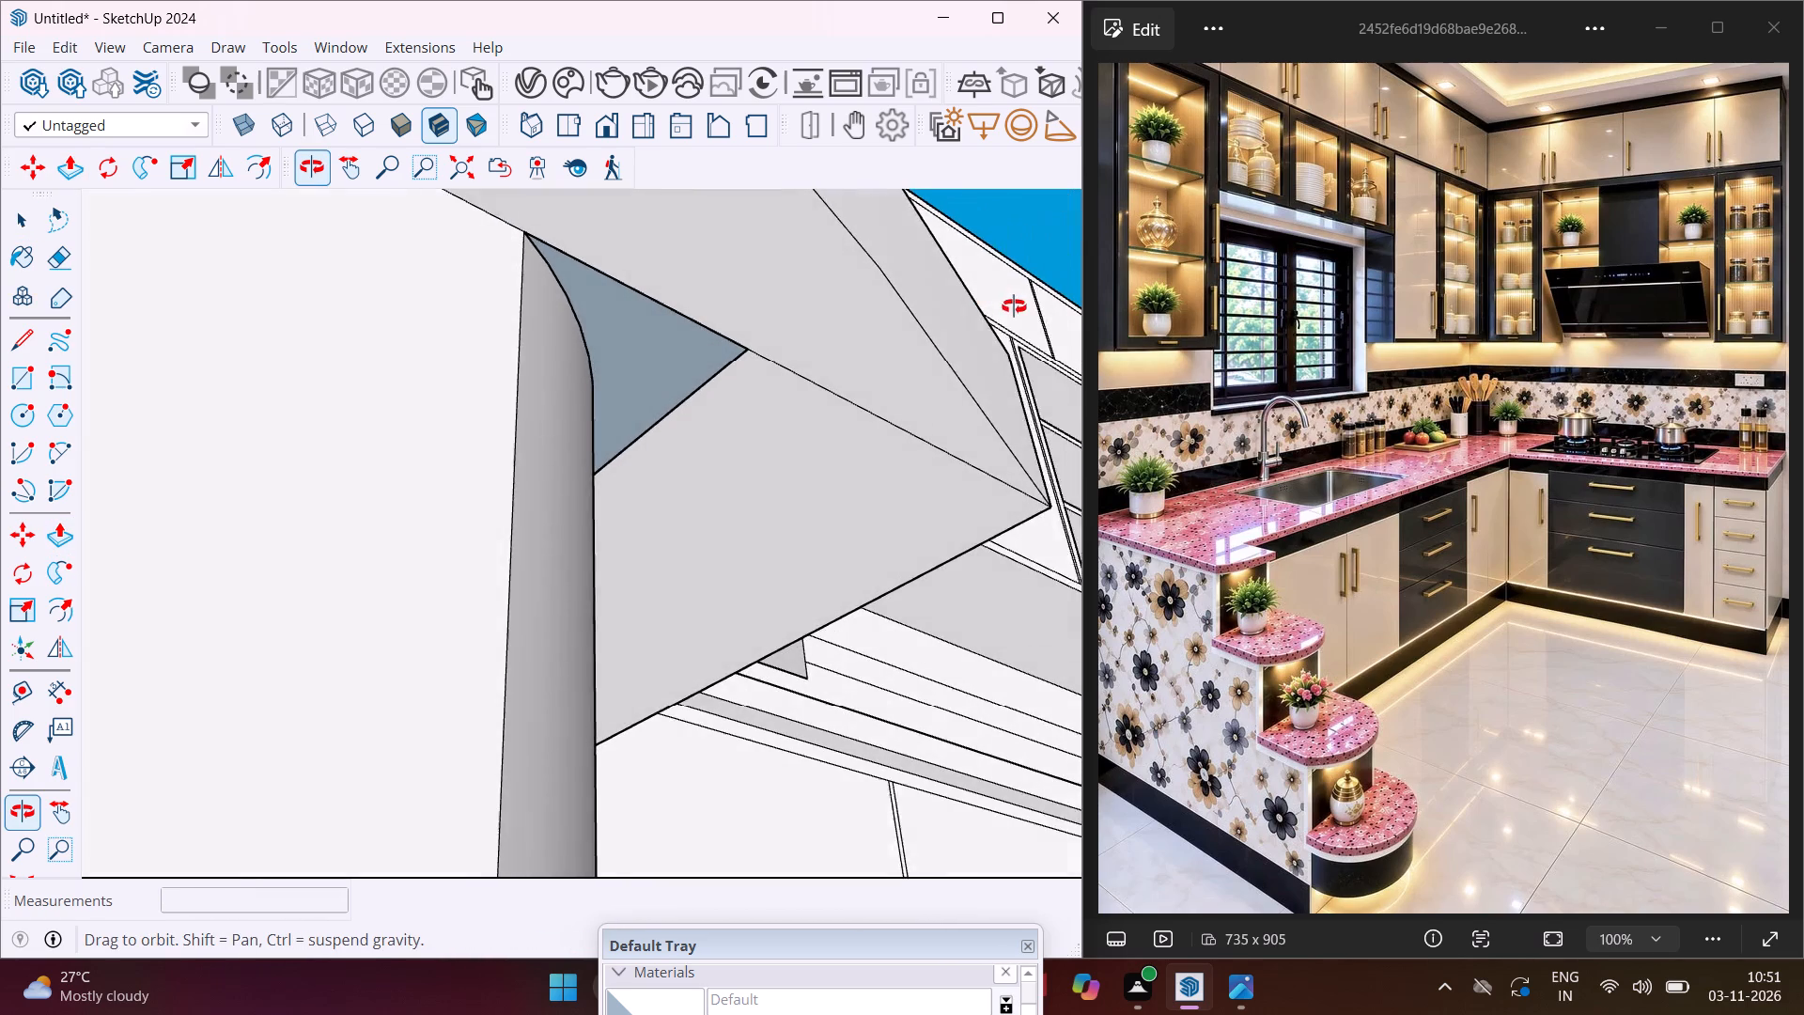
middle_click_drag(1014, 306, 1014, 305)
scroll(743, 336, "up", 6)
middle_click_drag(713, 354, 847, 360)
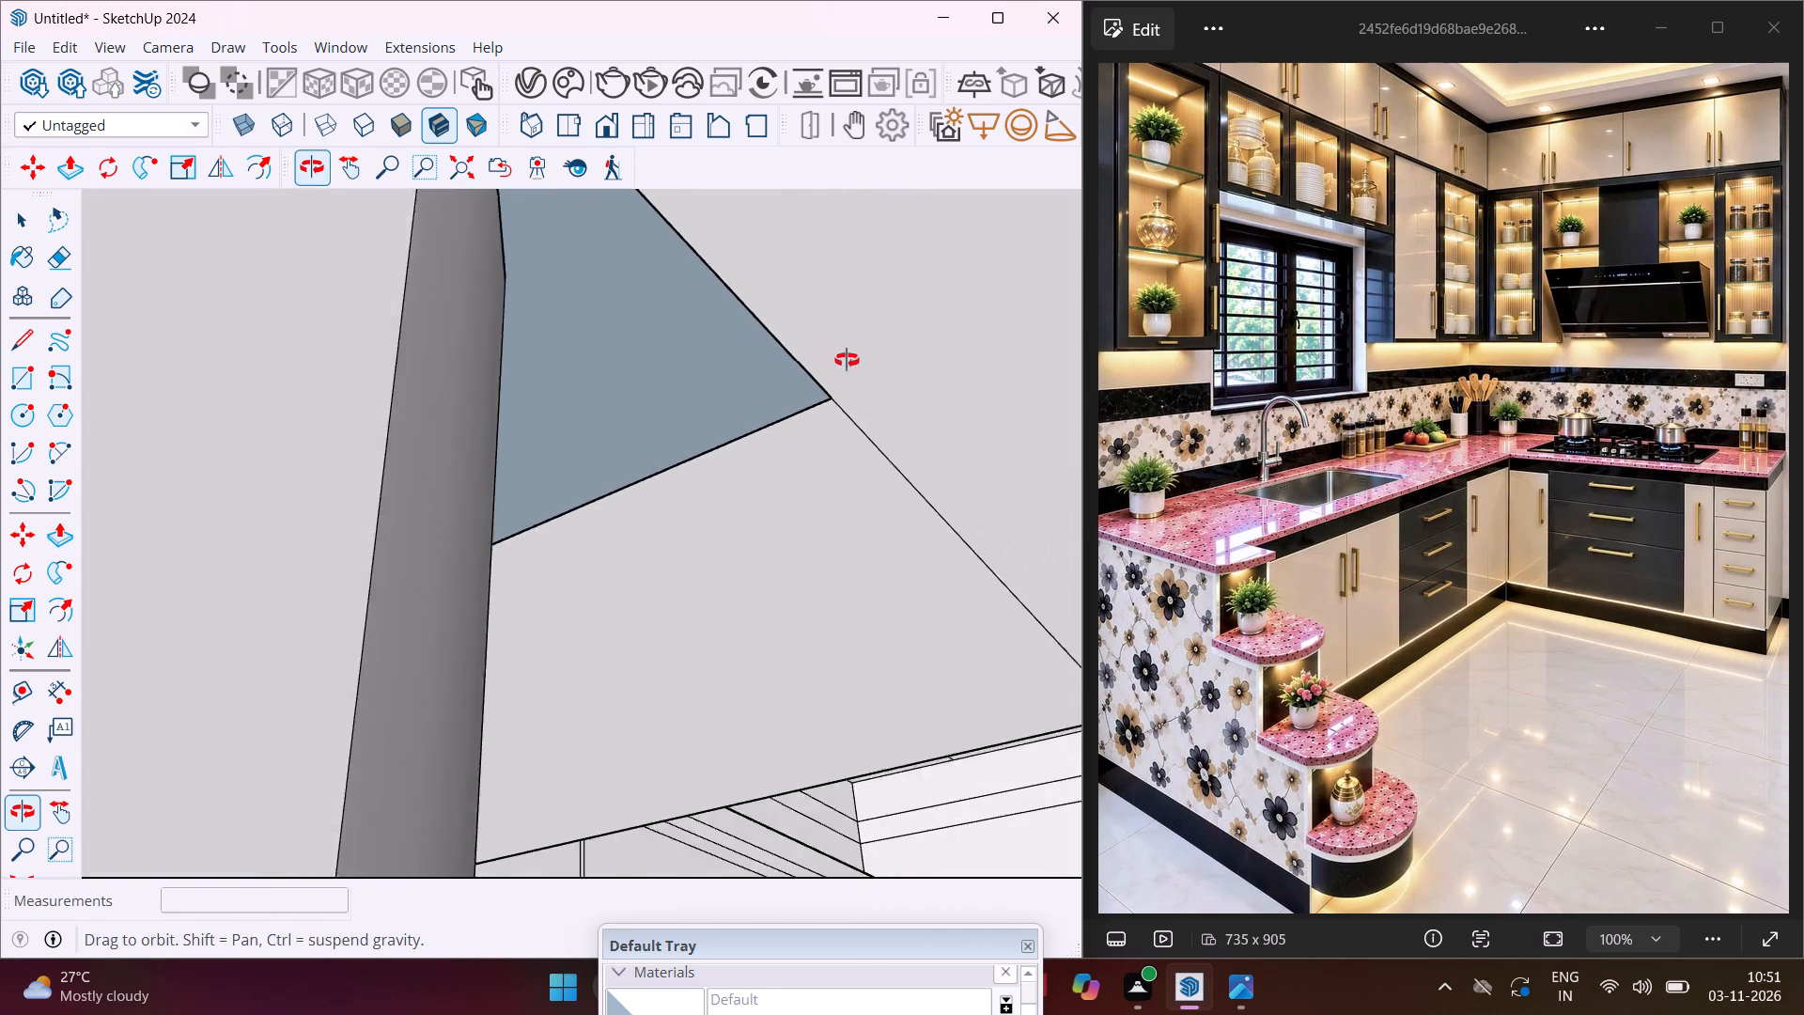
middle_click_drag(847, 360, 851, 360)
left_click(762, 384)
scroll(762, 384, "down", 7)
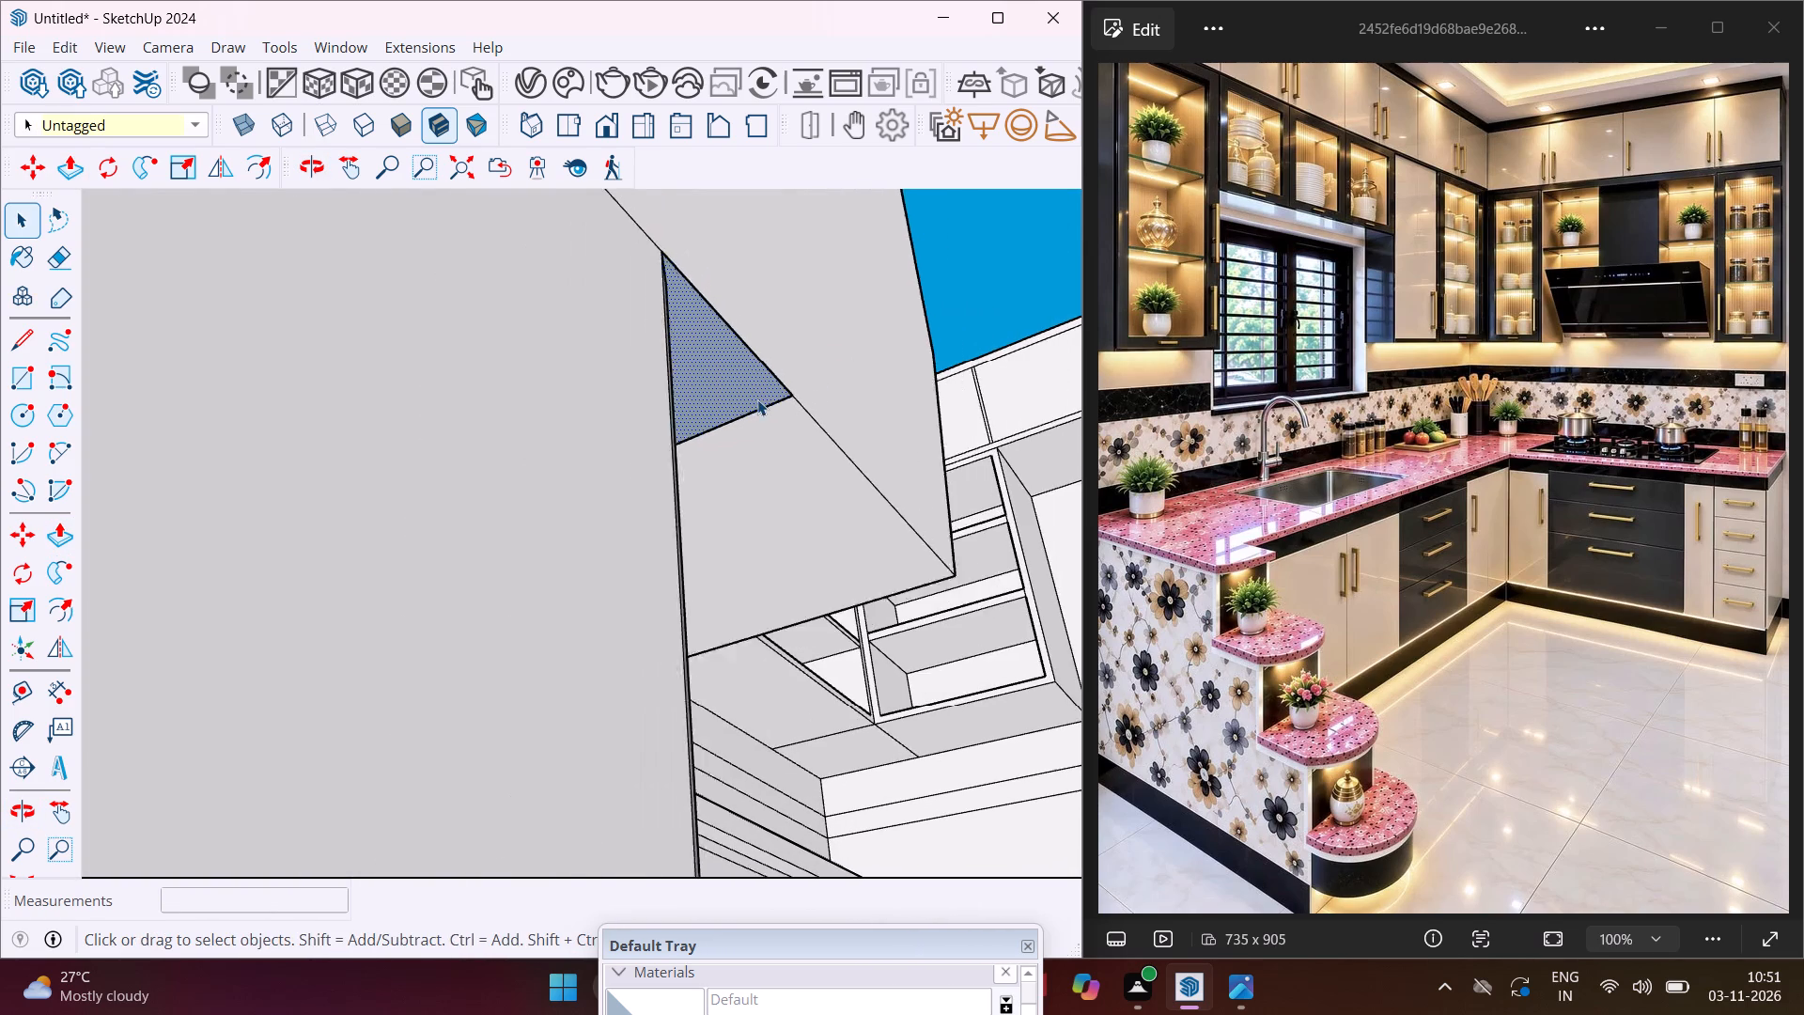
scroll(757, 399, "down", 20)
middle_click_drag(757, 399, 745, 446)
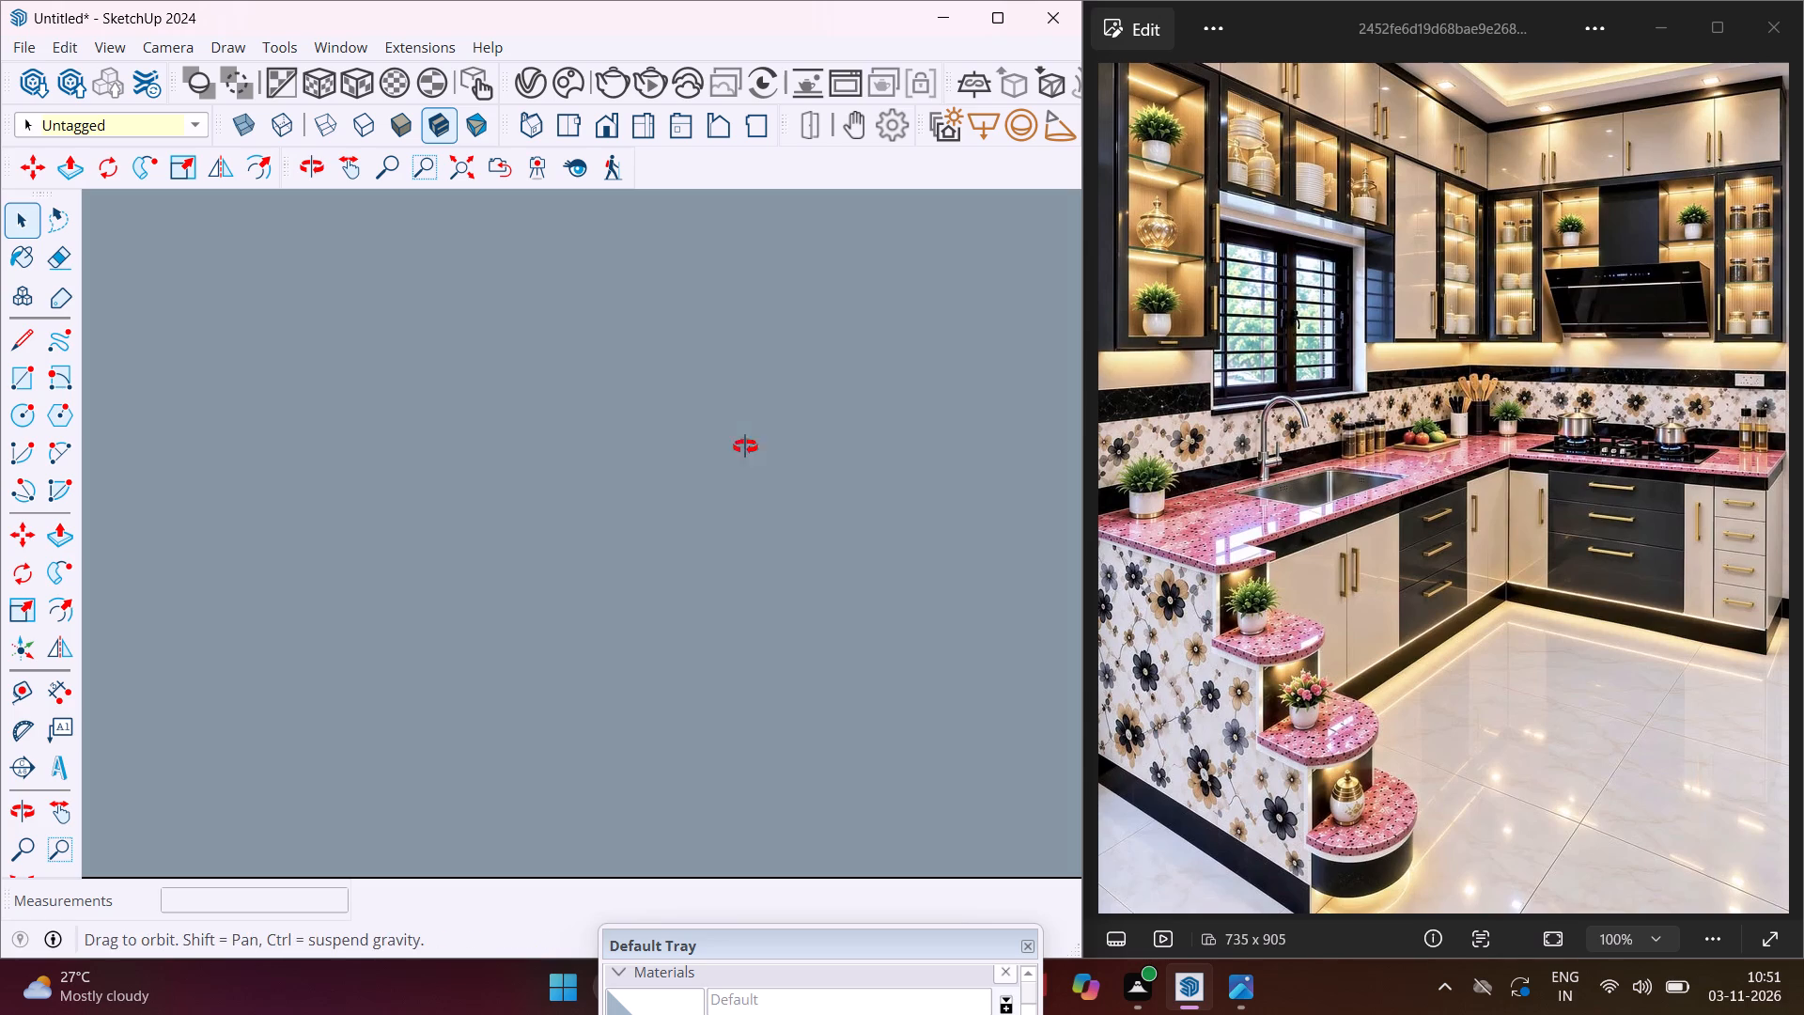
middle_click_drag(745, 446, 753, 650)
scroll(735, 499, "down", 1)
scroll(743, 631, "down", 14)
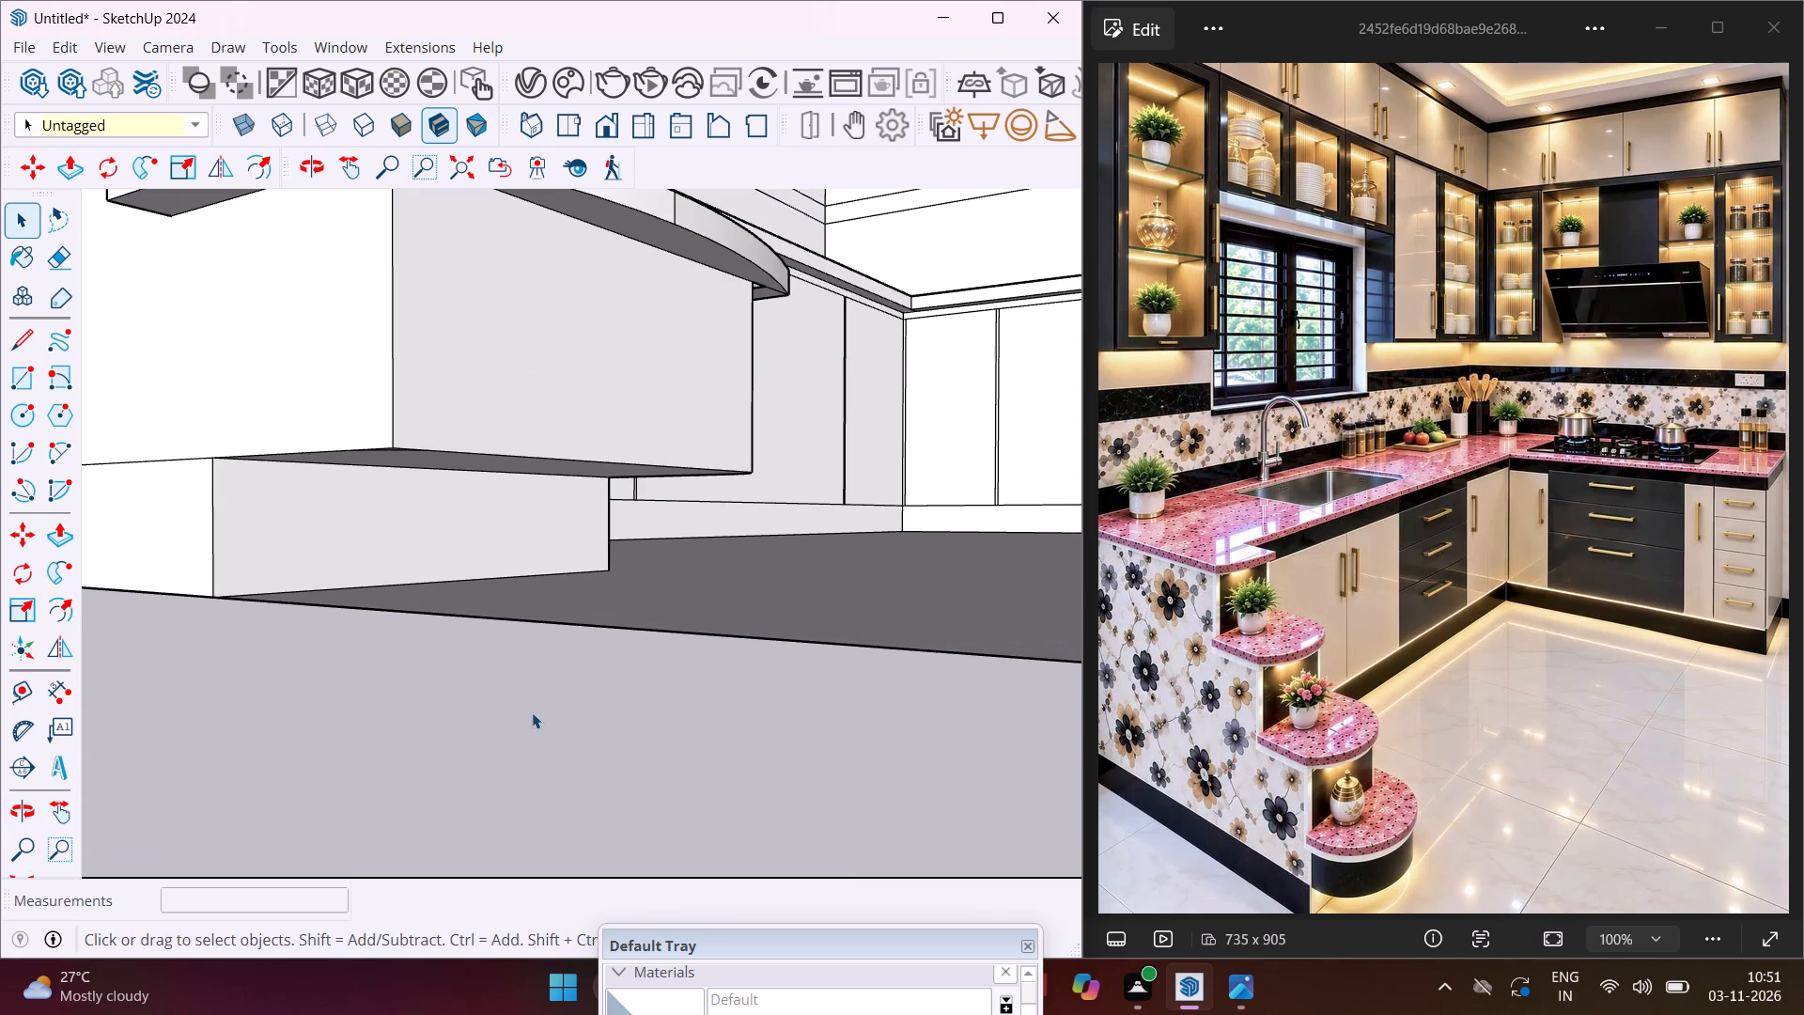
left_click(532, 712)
Push the outer front corner piece outside the arc up 7 1/4" to the tread slab, rounding that vertical edge.
scroll(398, 392, "up", 9)
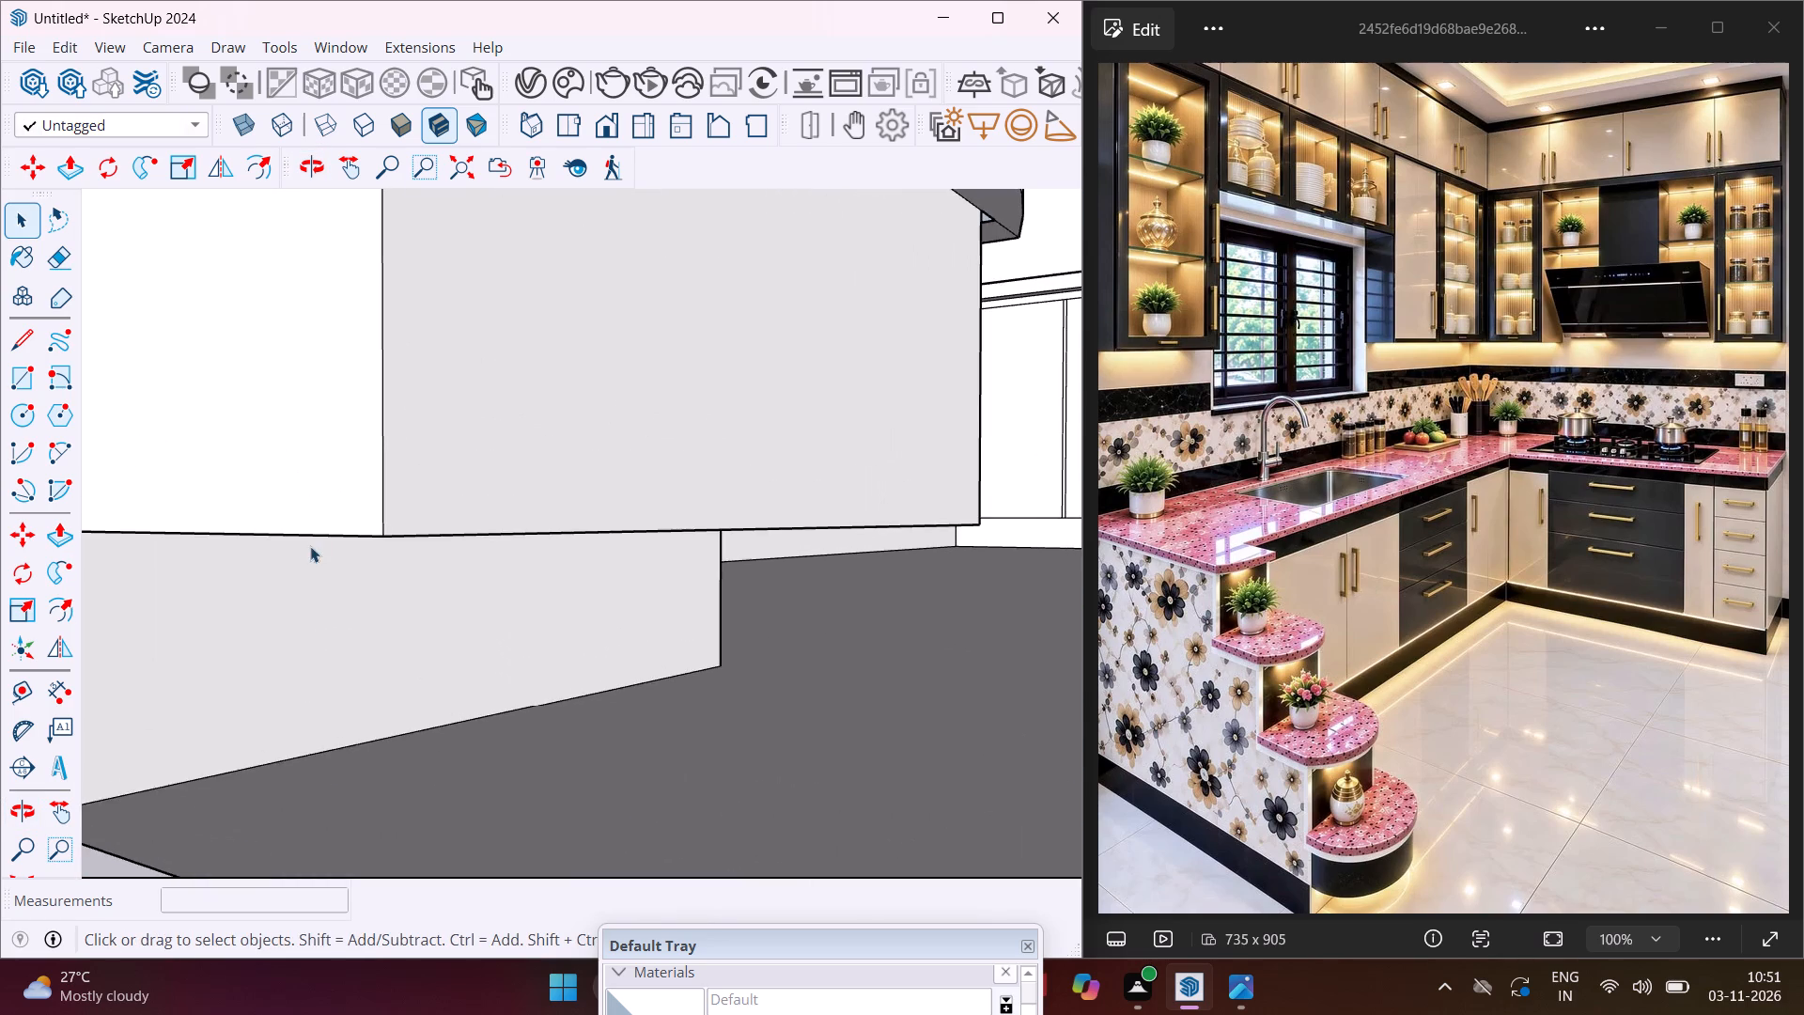
scroll(310, 546, "up", 1)
middle_click_drag(310, 546, 346, 422)
middle_click_drag(346, 422, 369, 522)
scroll(427, 523, "down", 5)
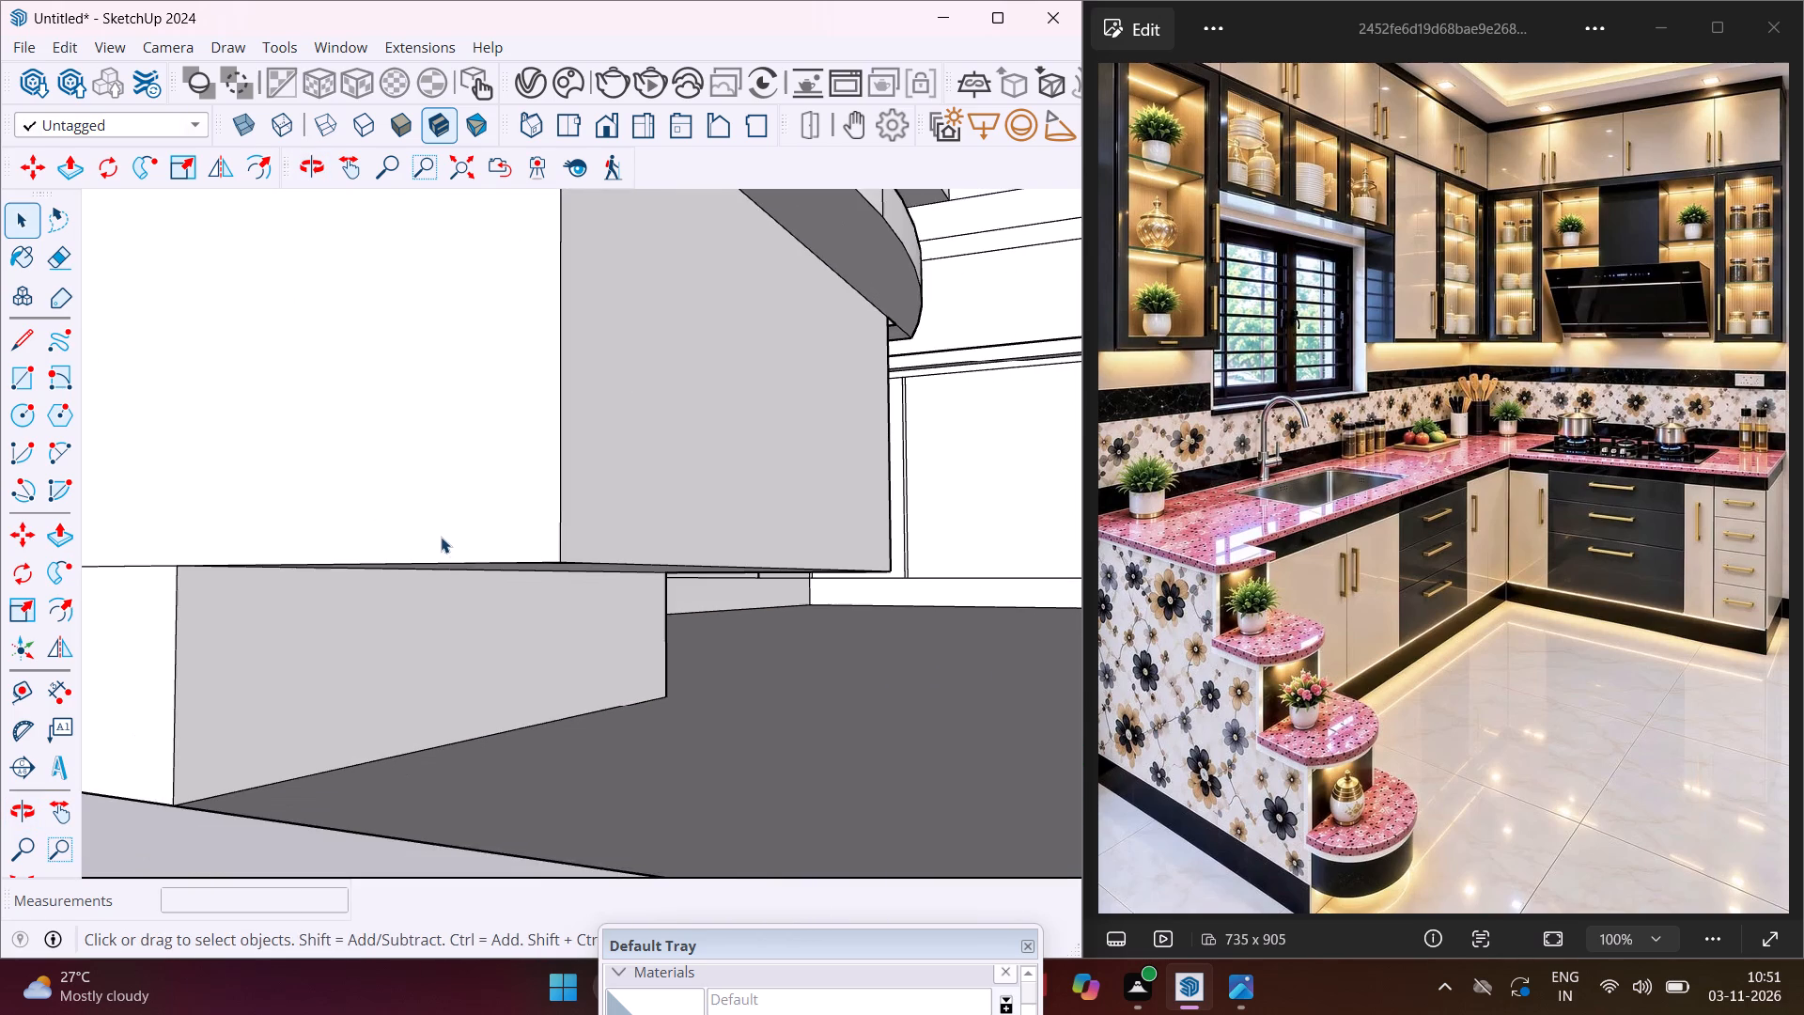
middle_click_drag(454, 549, 479, 427)
scroll(564, 442, "up", 2)
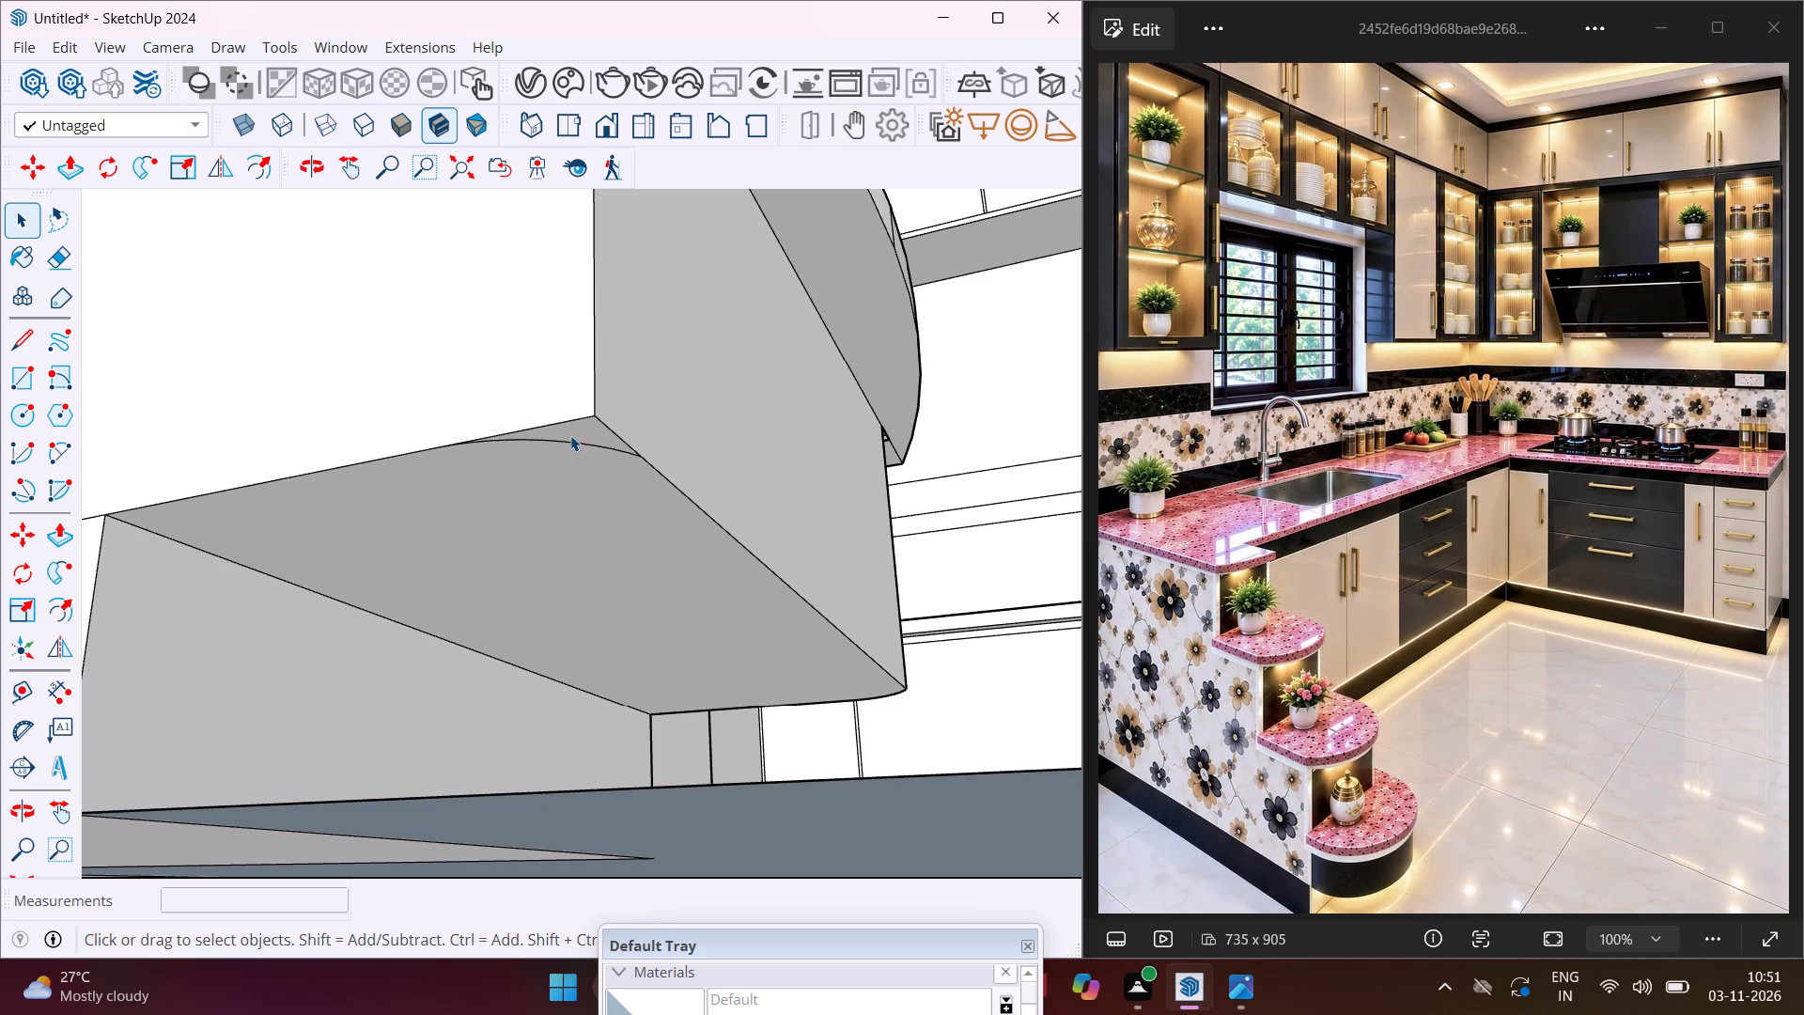
left_click(570, 435)
key("p")
left_click(570, 435)
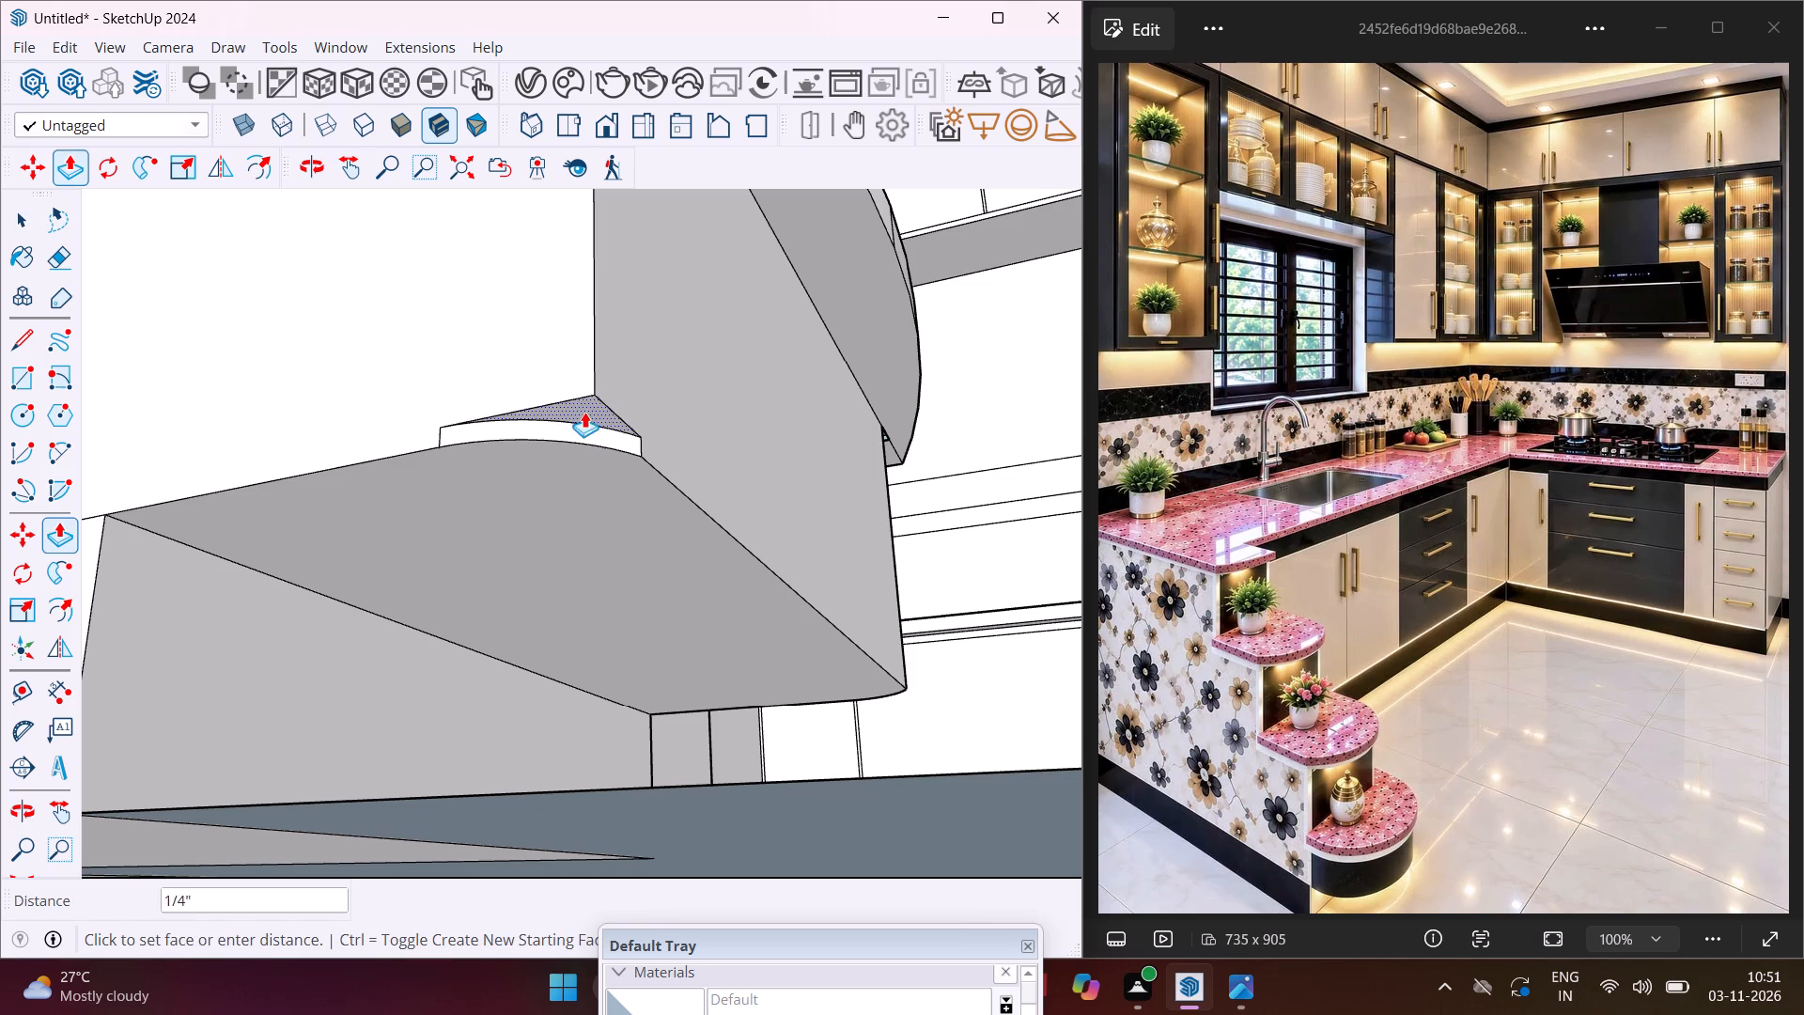
middle_click_drag(590, 381, 513, 580)
scroll(513, 580, "down", 3)
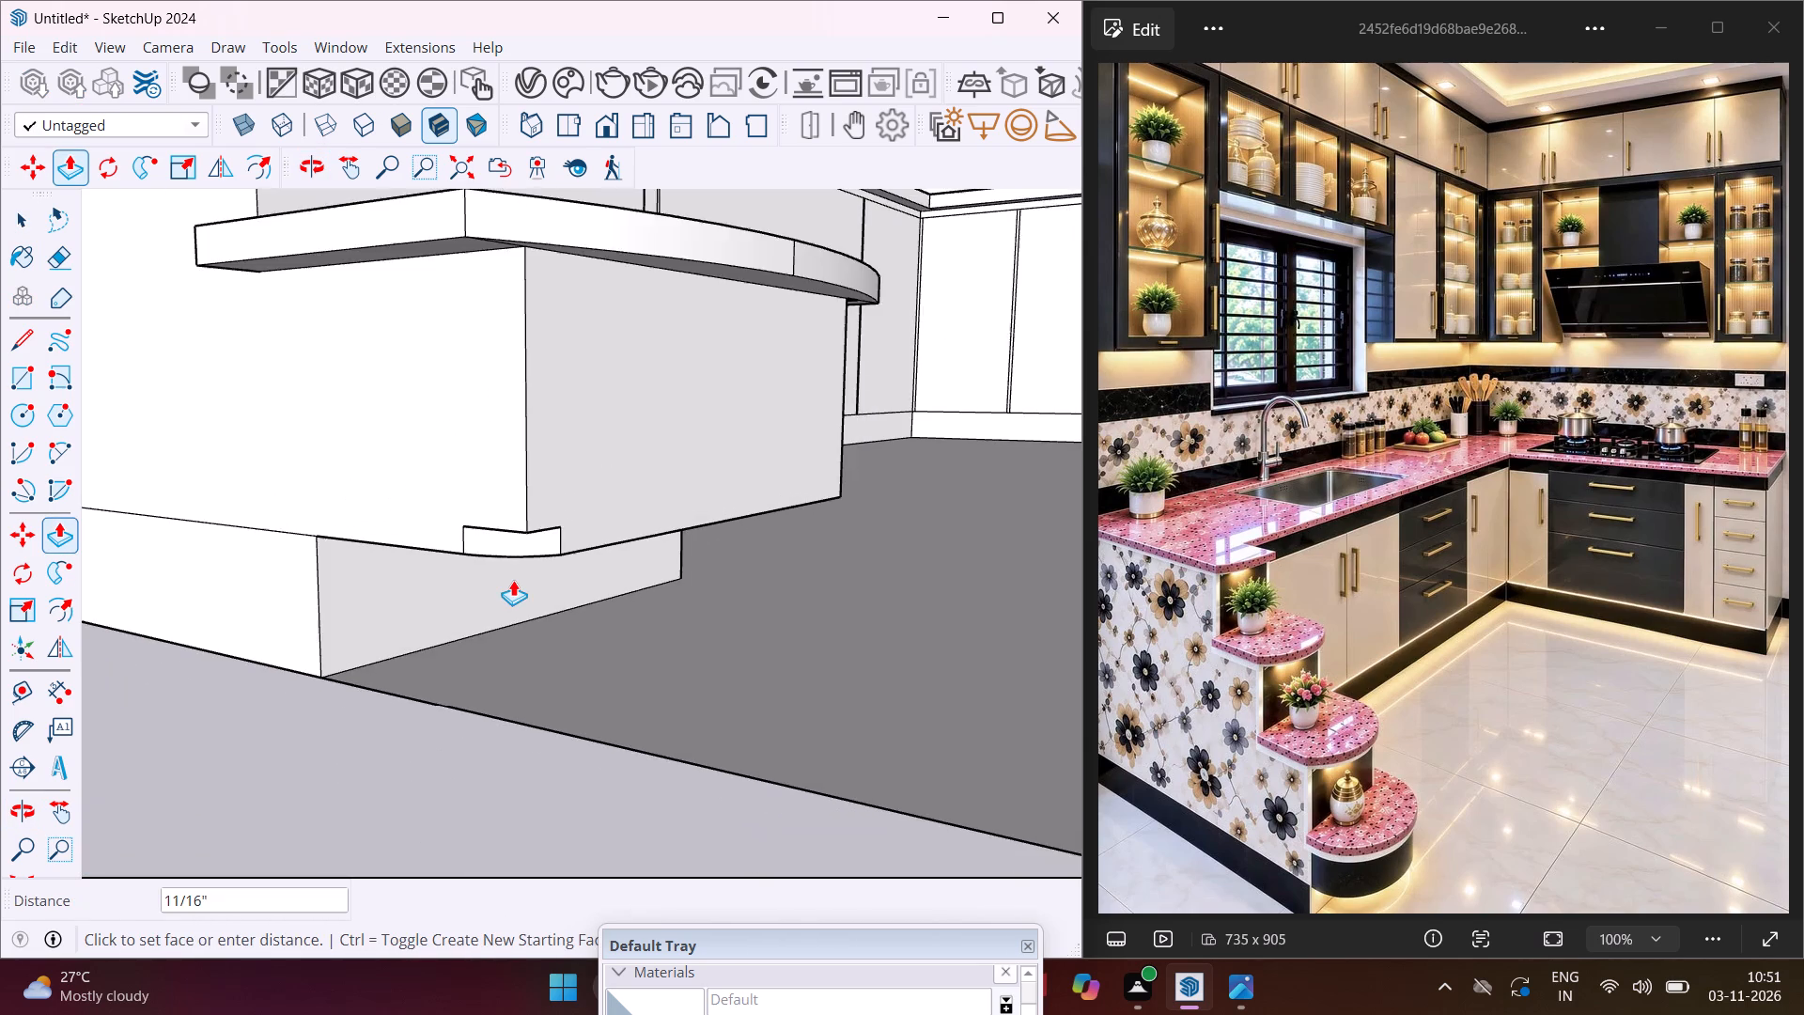
scroll(513, 580, "down", 4)
middle_click_drag(562, 341, 614, 201)
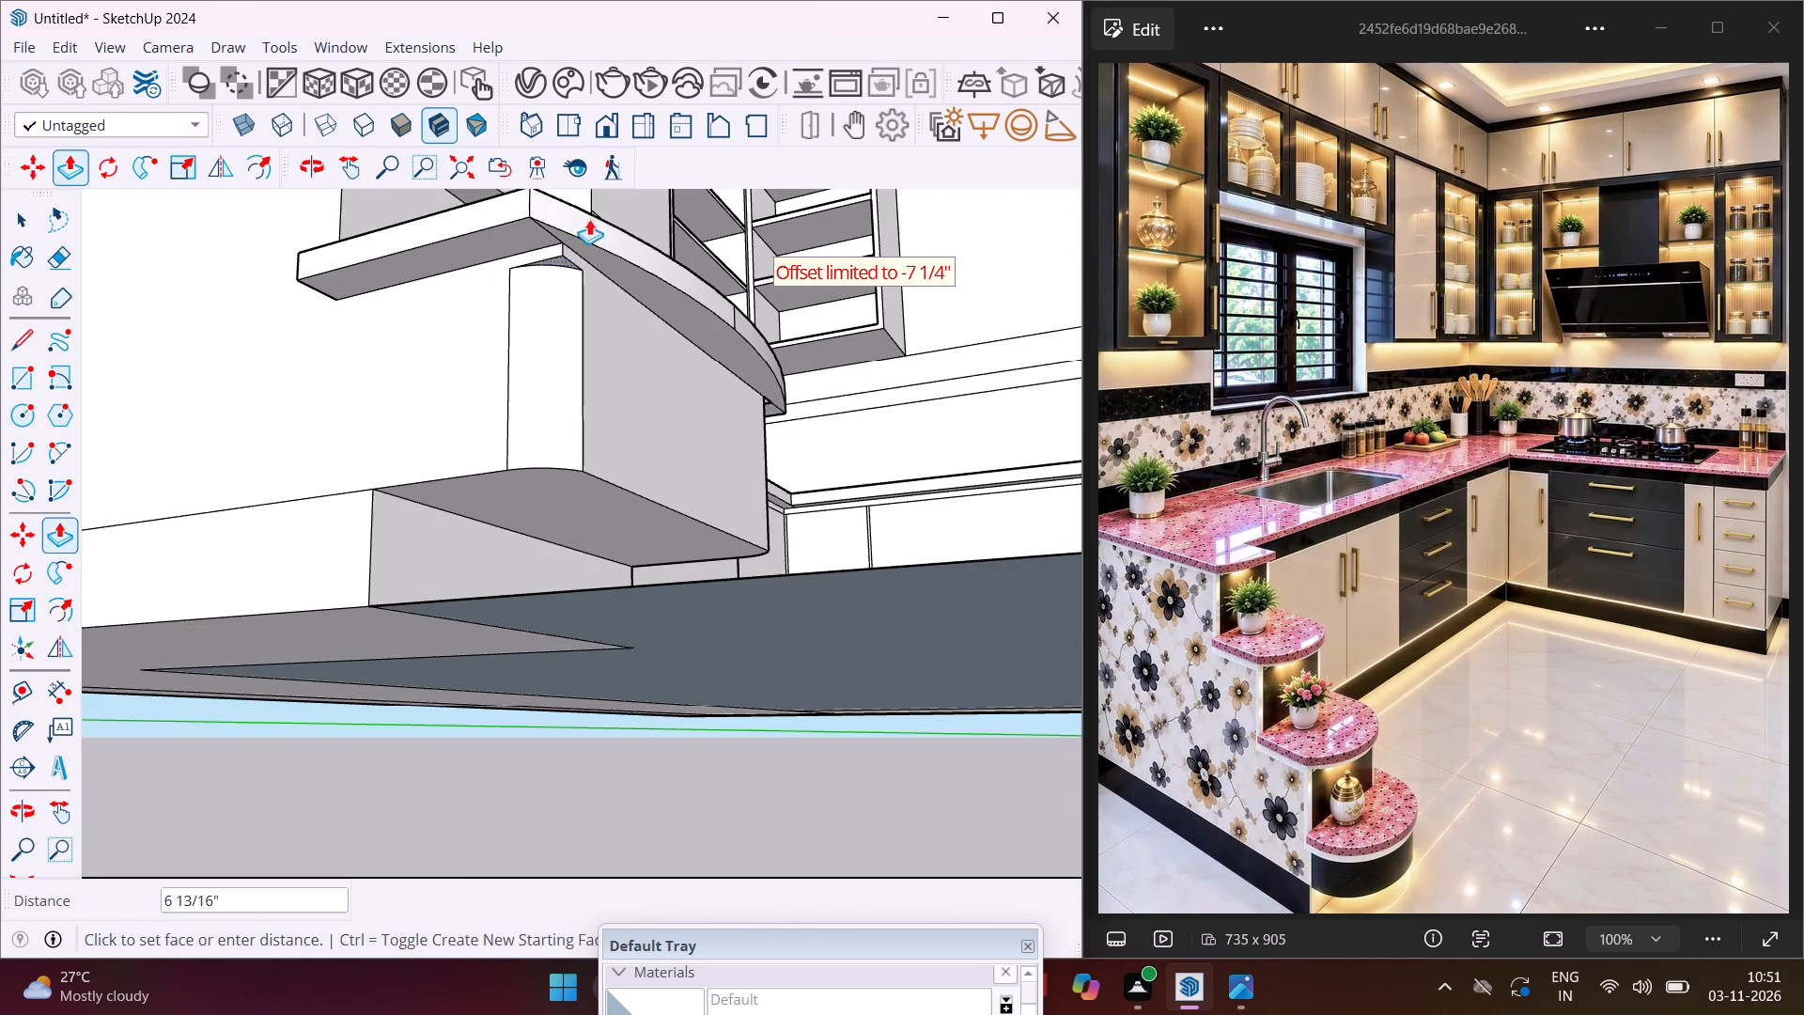
left_click(527, 233)
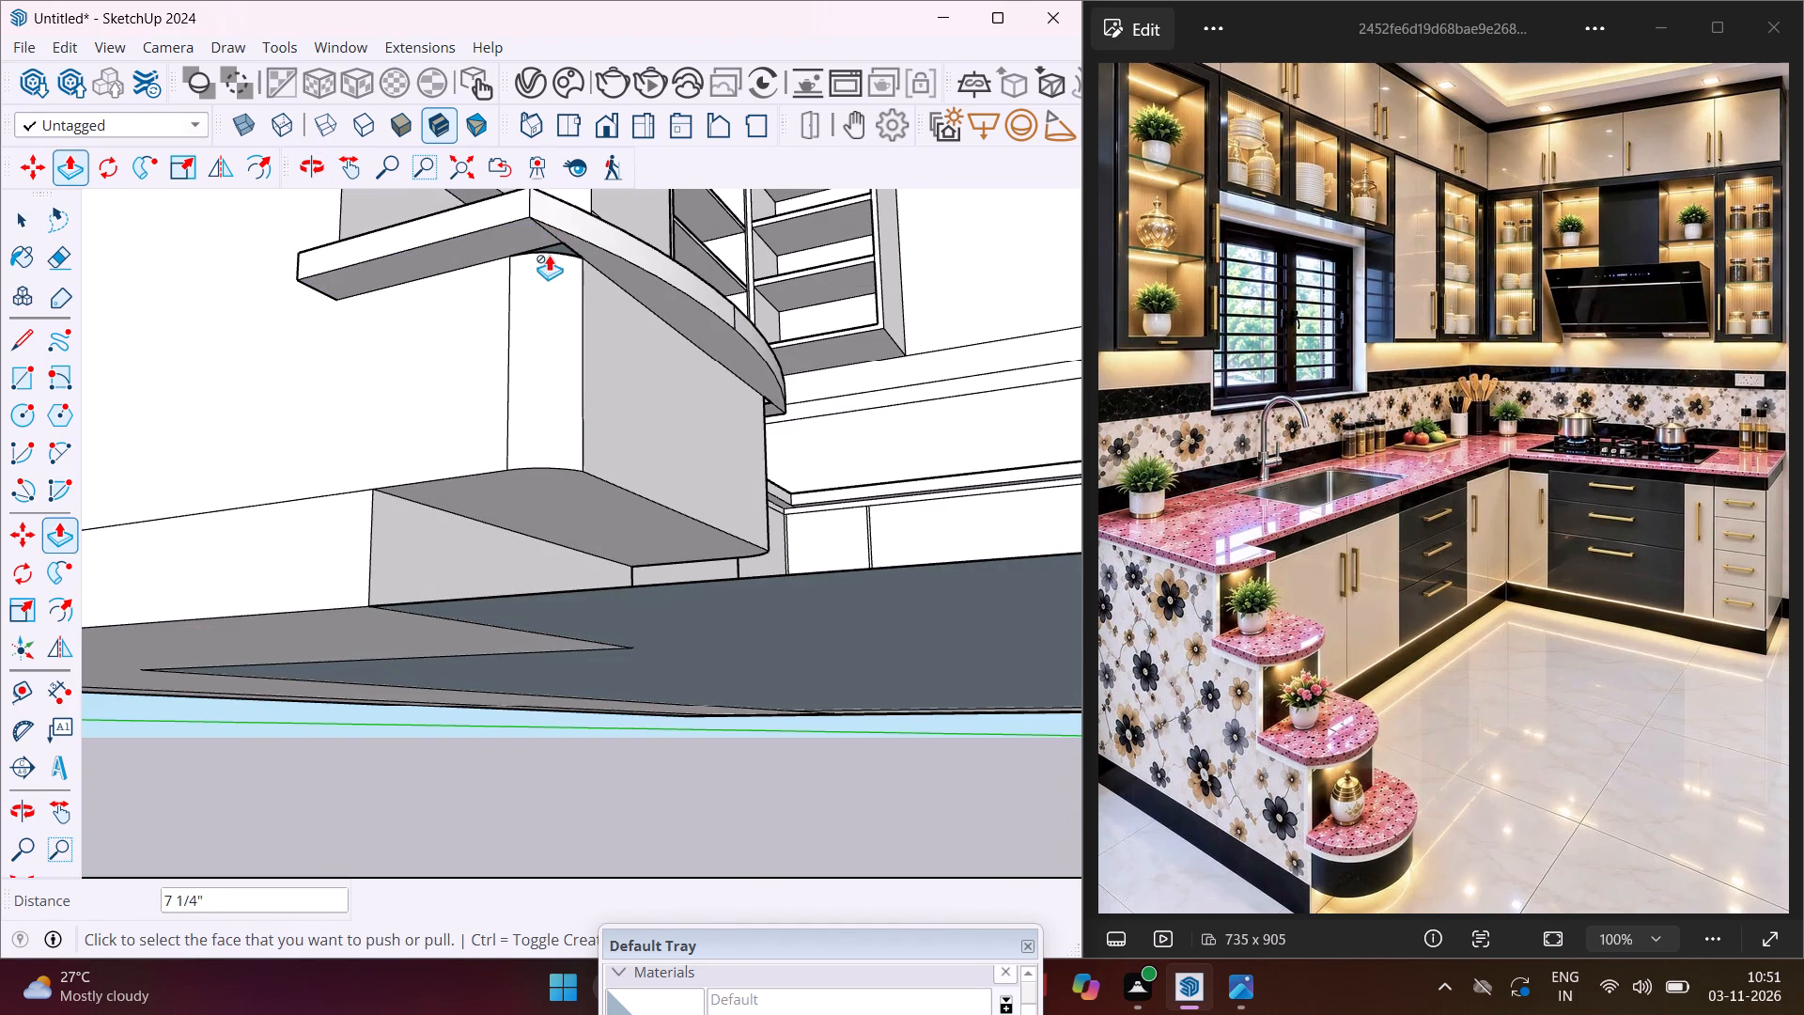
scroll(574, 228, "up", 3)
key("Escape")
key("space")
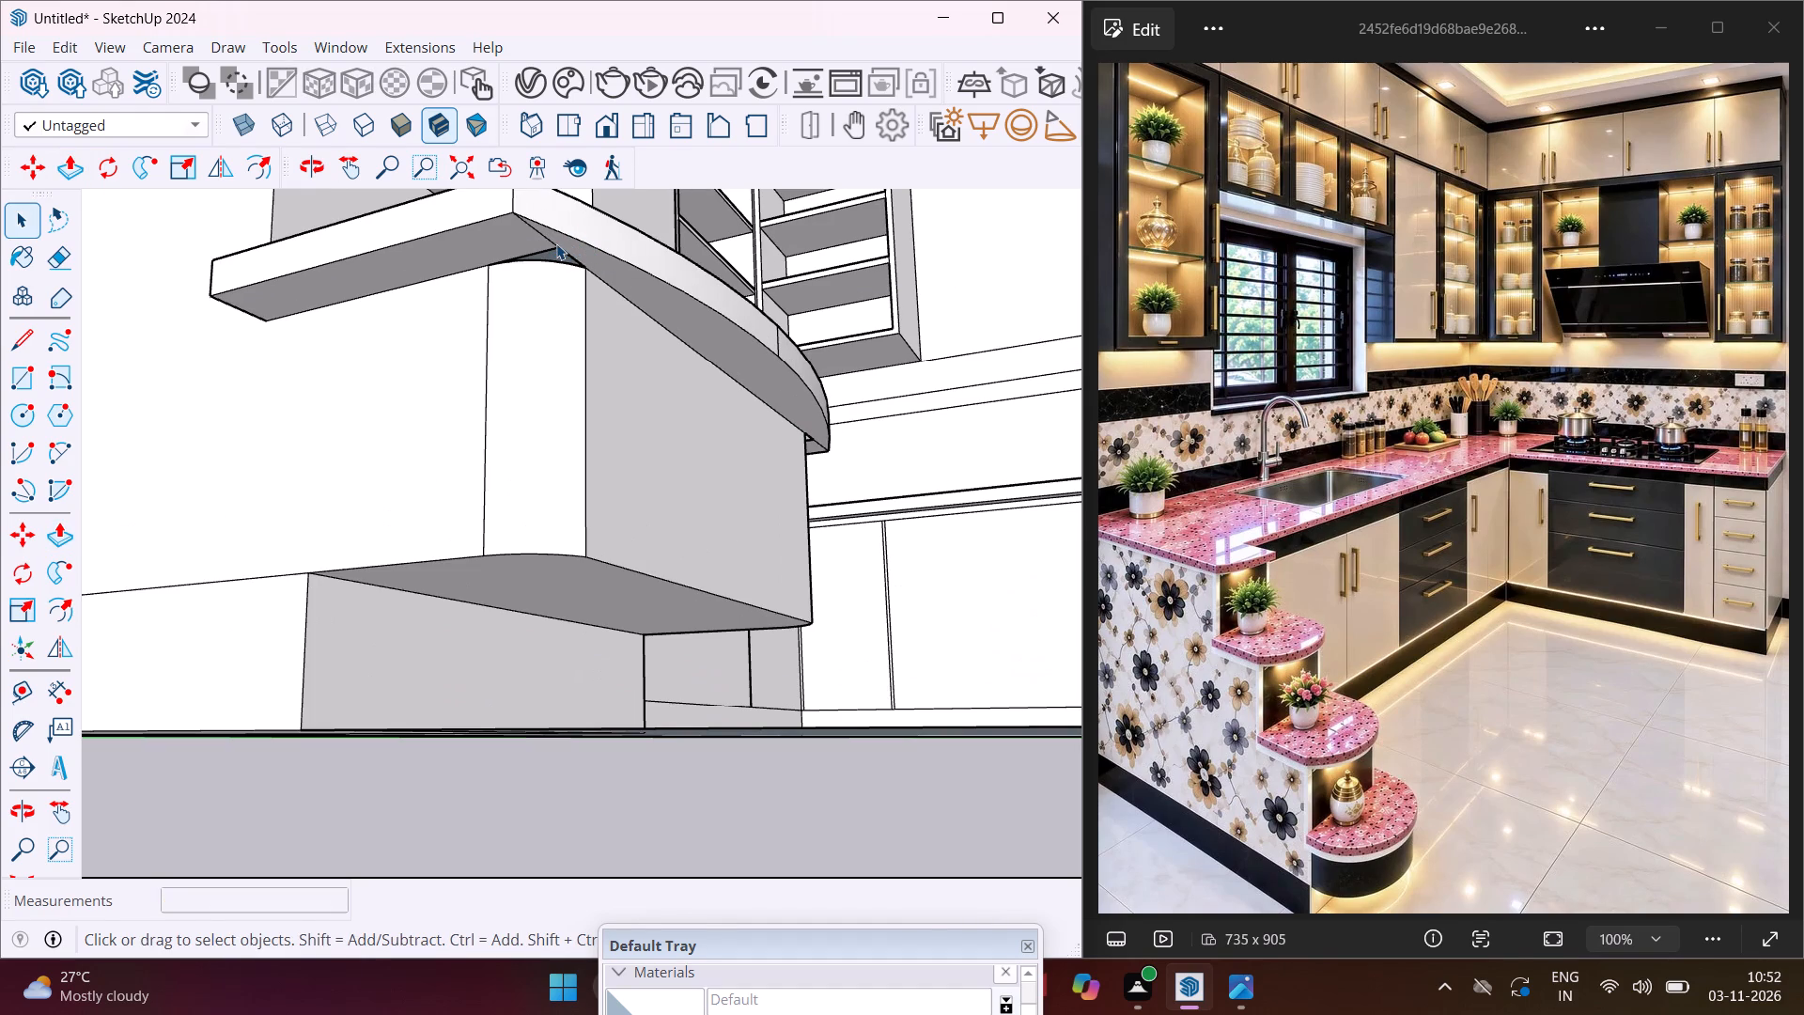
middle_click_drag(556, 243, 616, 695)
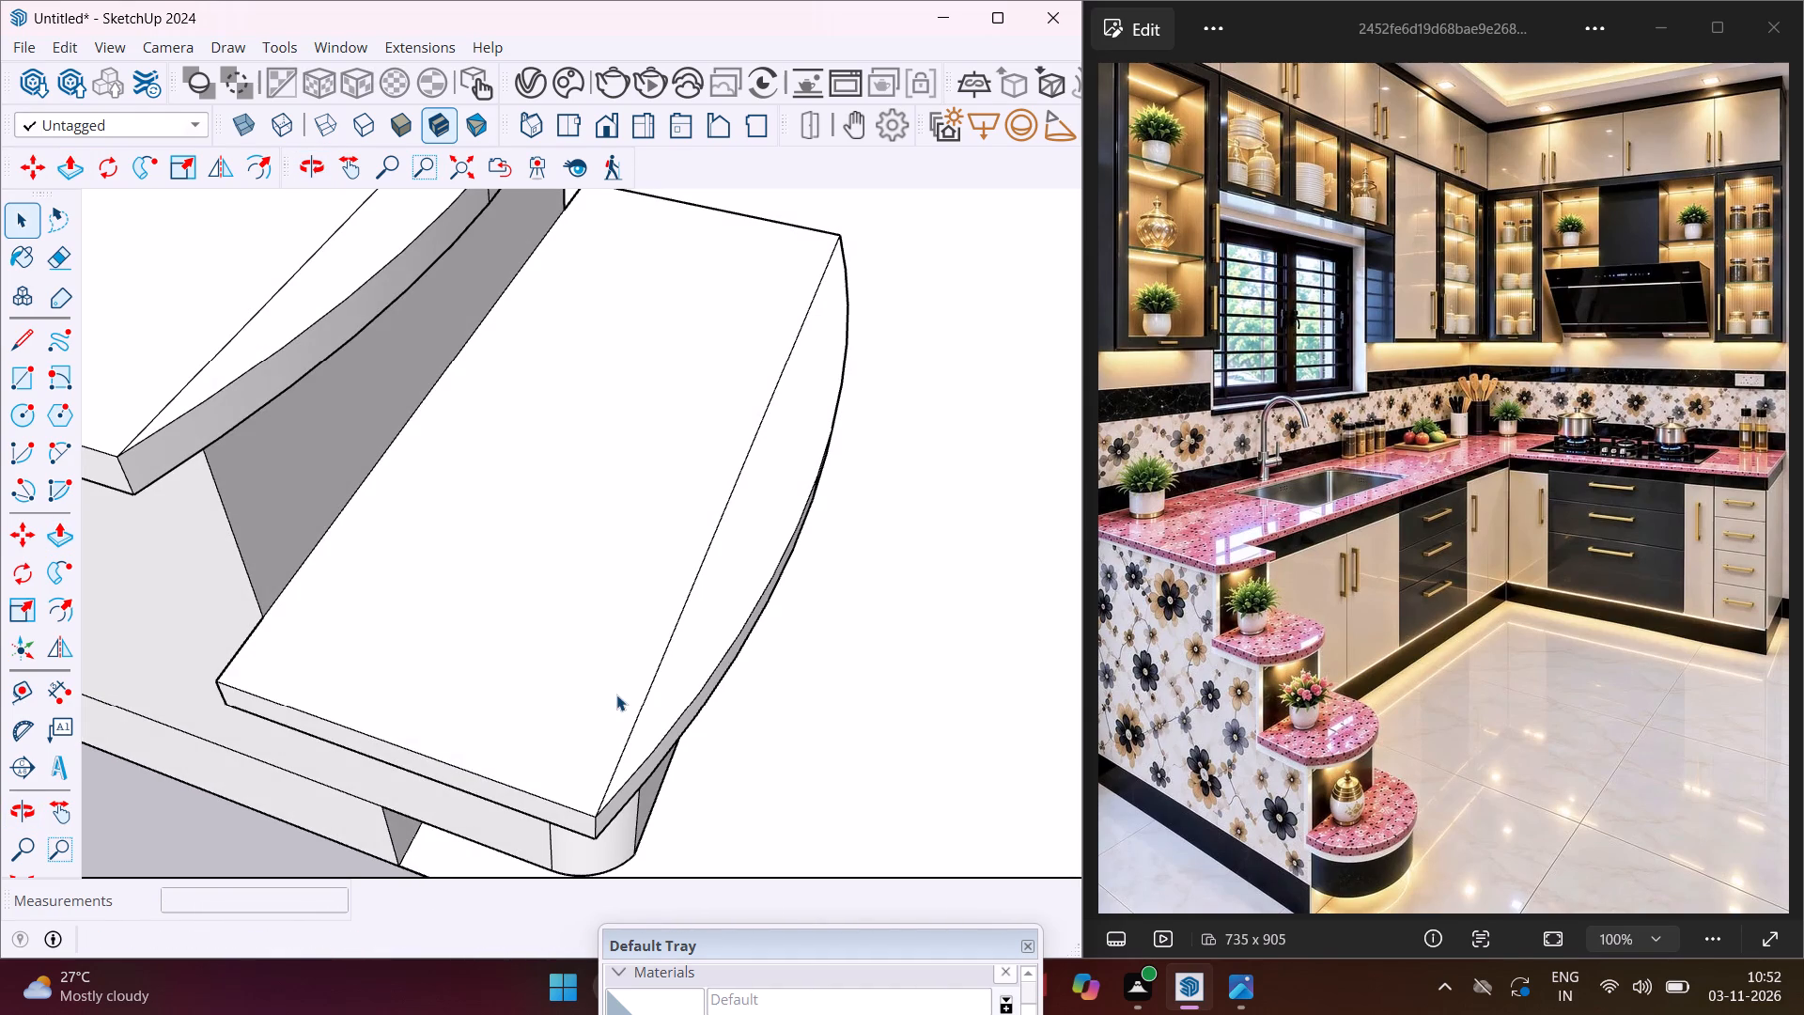
Erase the straight line separating the curved front from the flat top on each of the three step treads.
key("e")
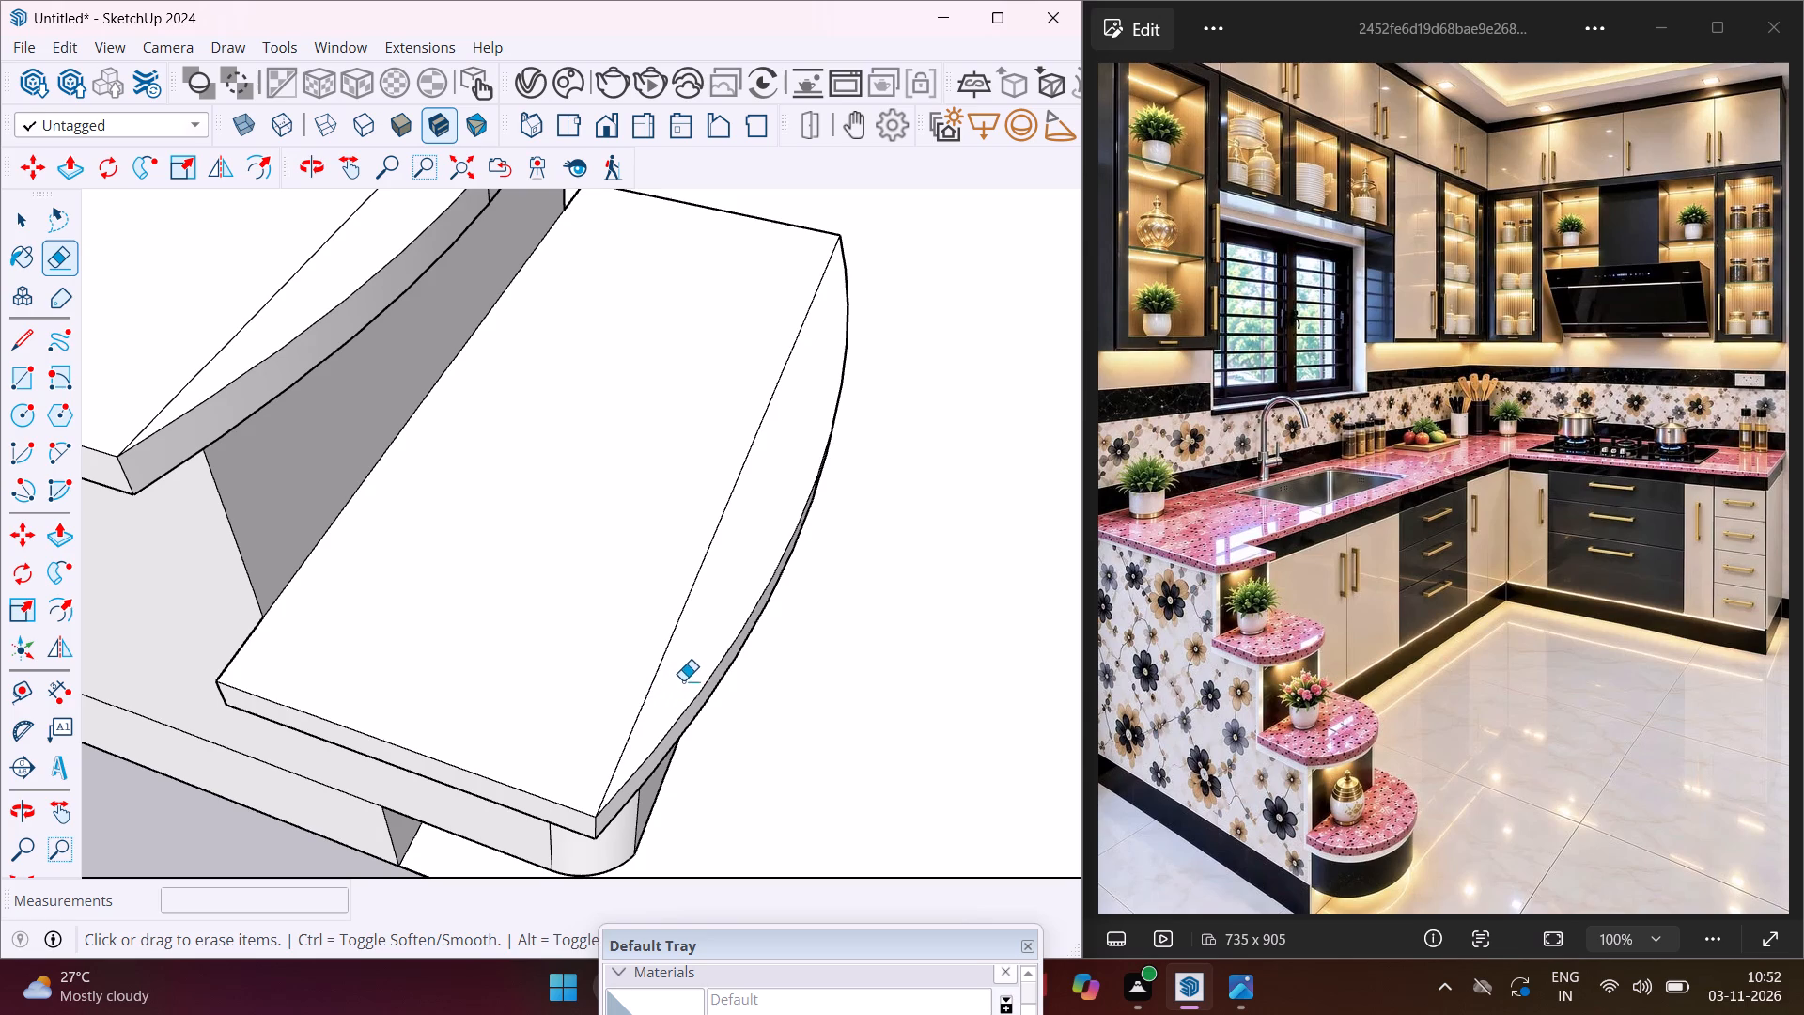
left_click(660, 658)
scroll(660, 658, "down", 6)
scroll(479, 466, "up", 3)
left_click(445, 441)
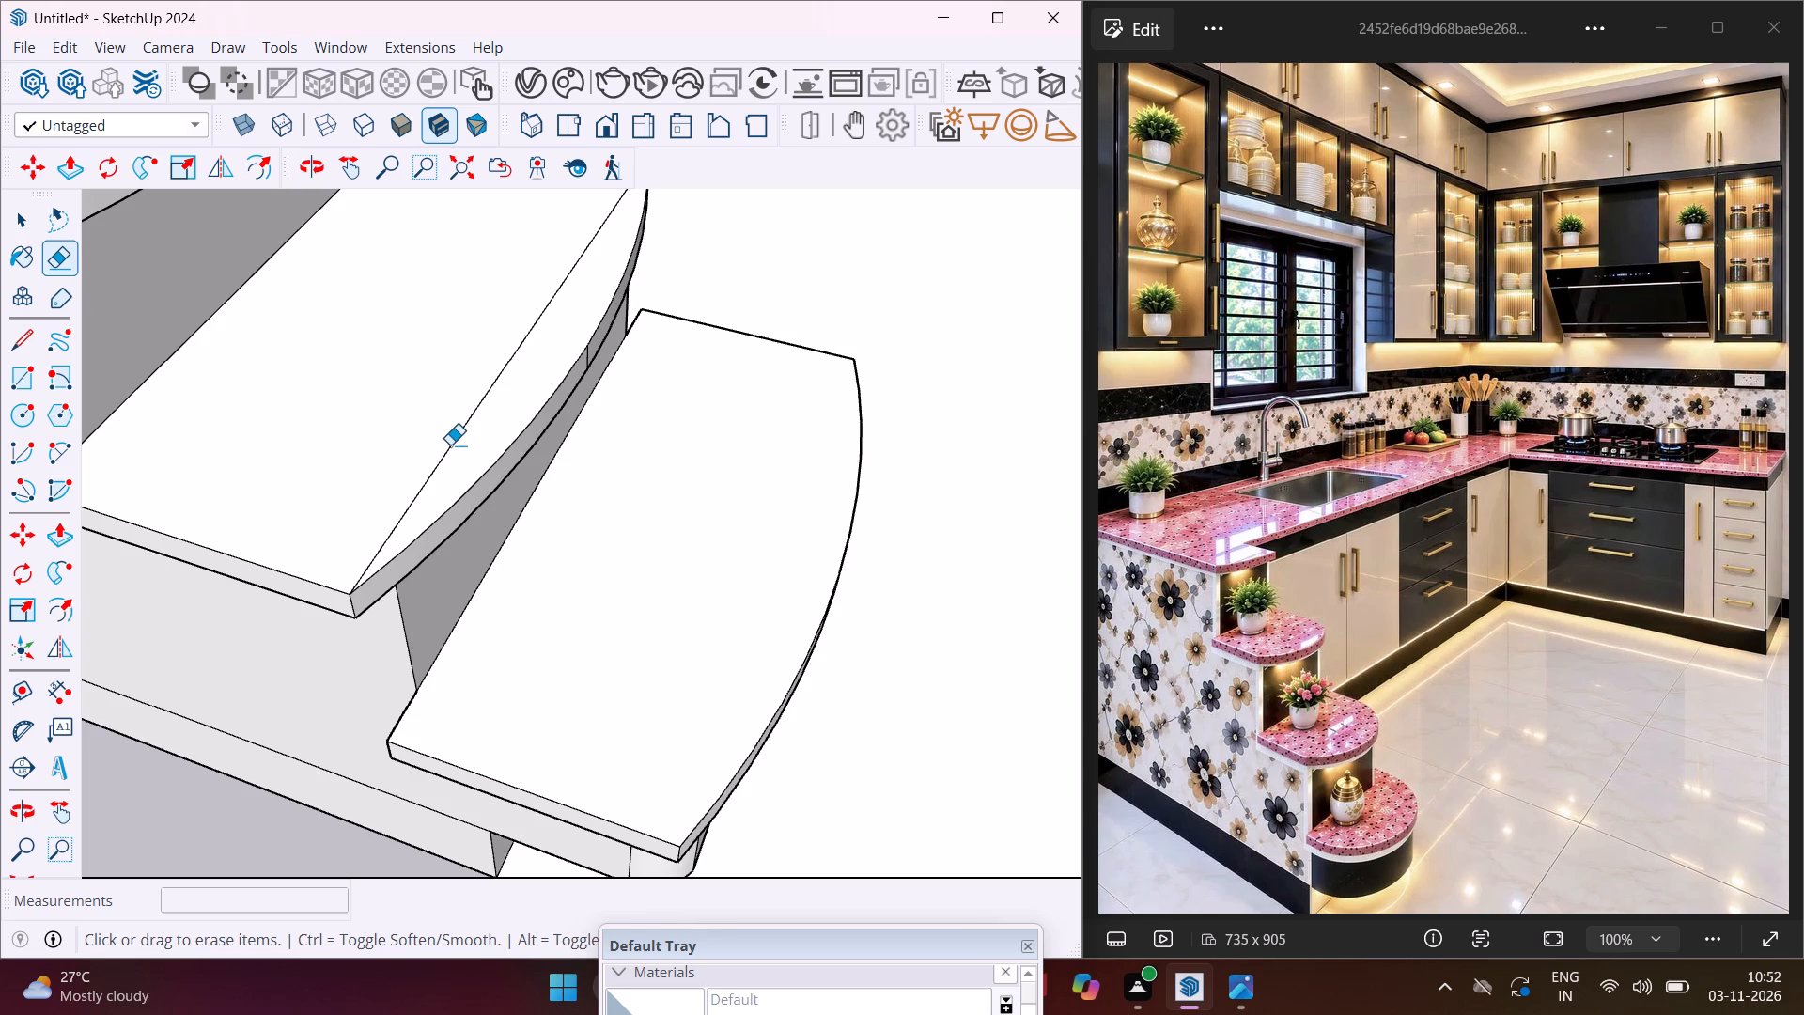
left_click(450, 445)
scroll(579, 499, "down", 7)
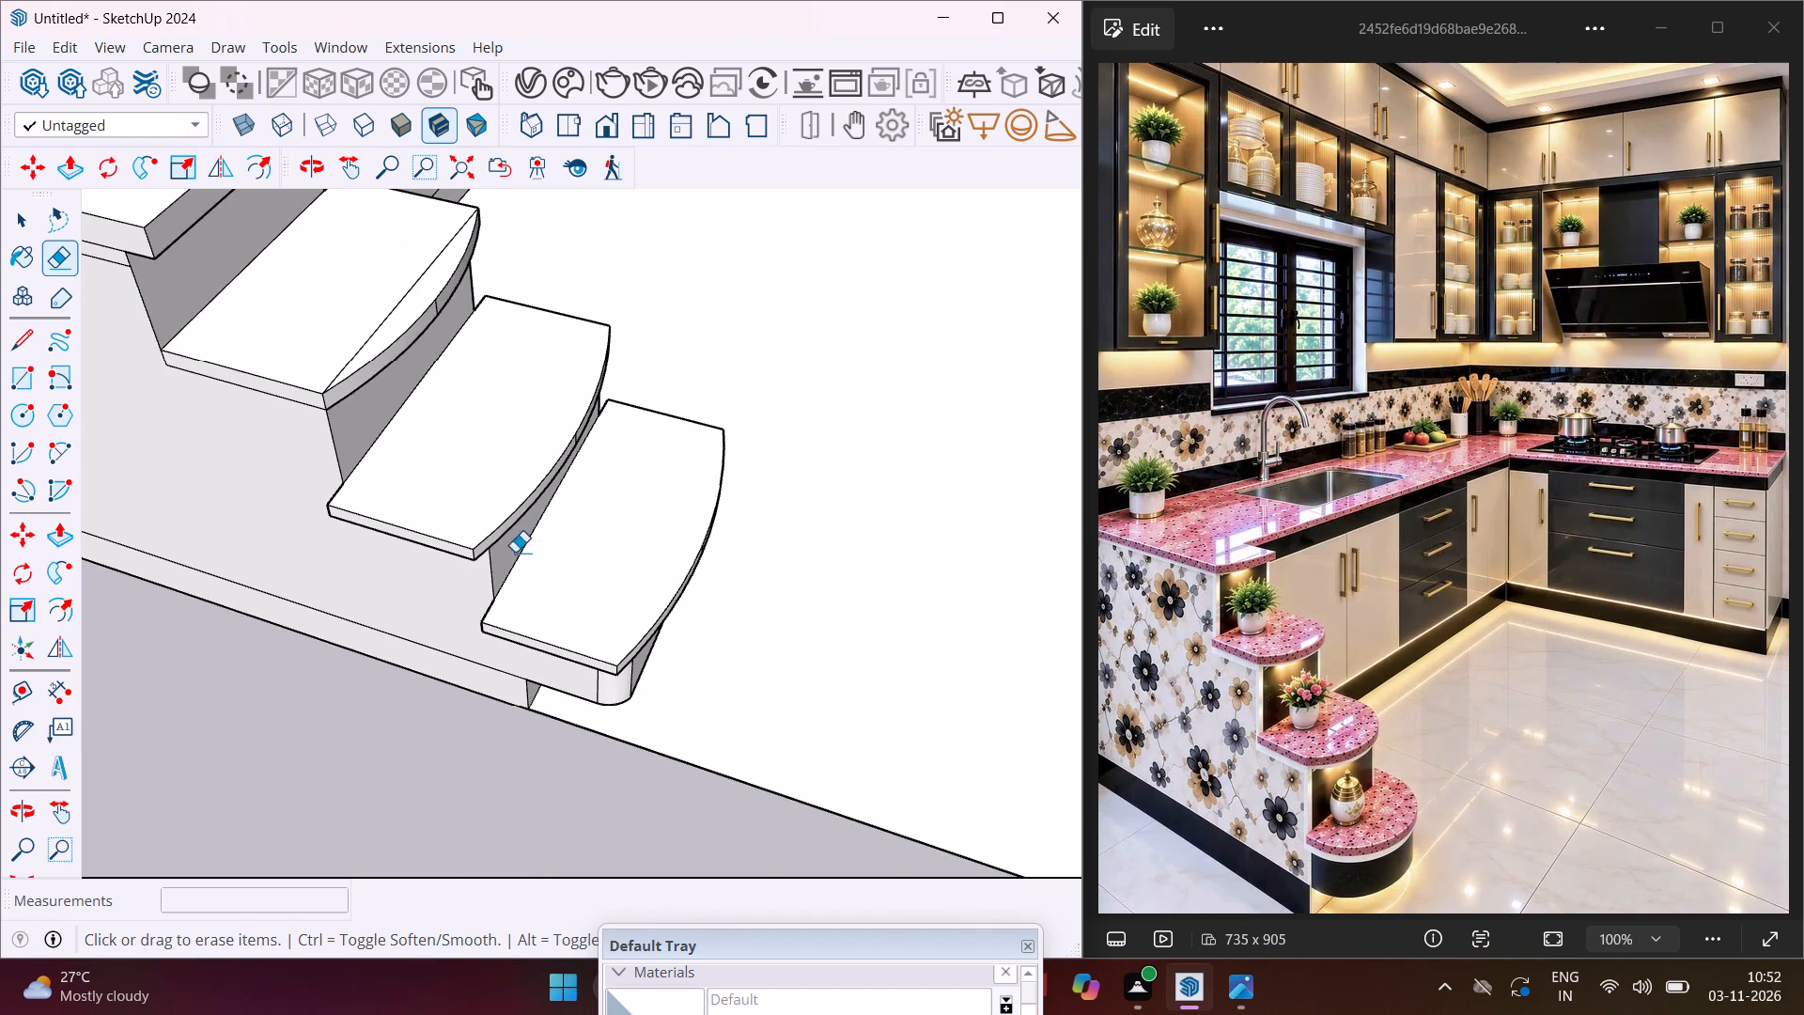
scroll(357, 358, "down", 3)
scroll(379, 335, "up", 3)
left_click(381, 324)
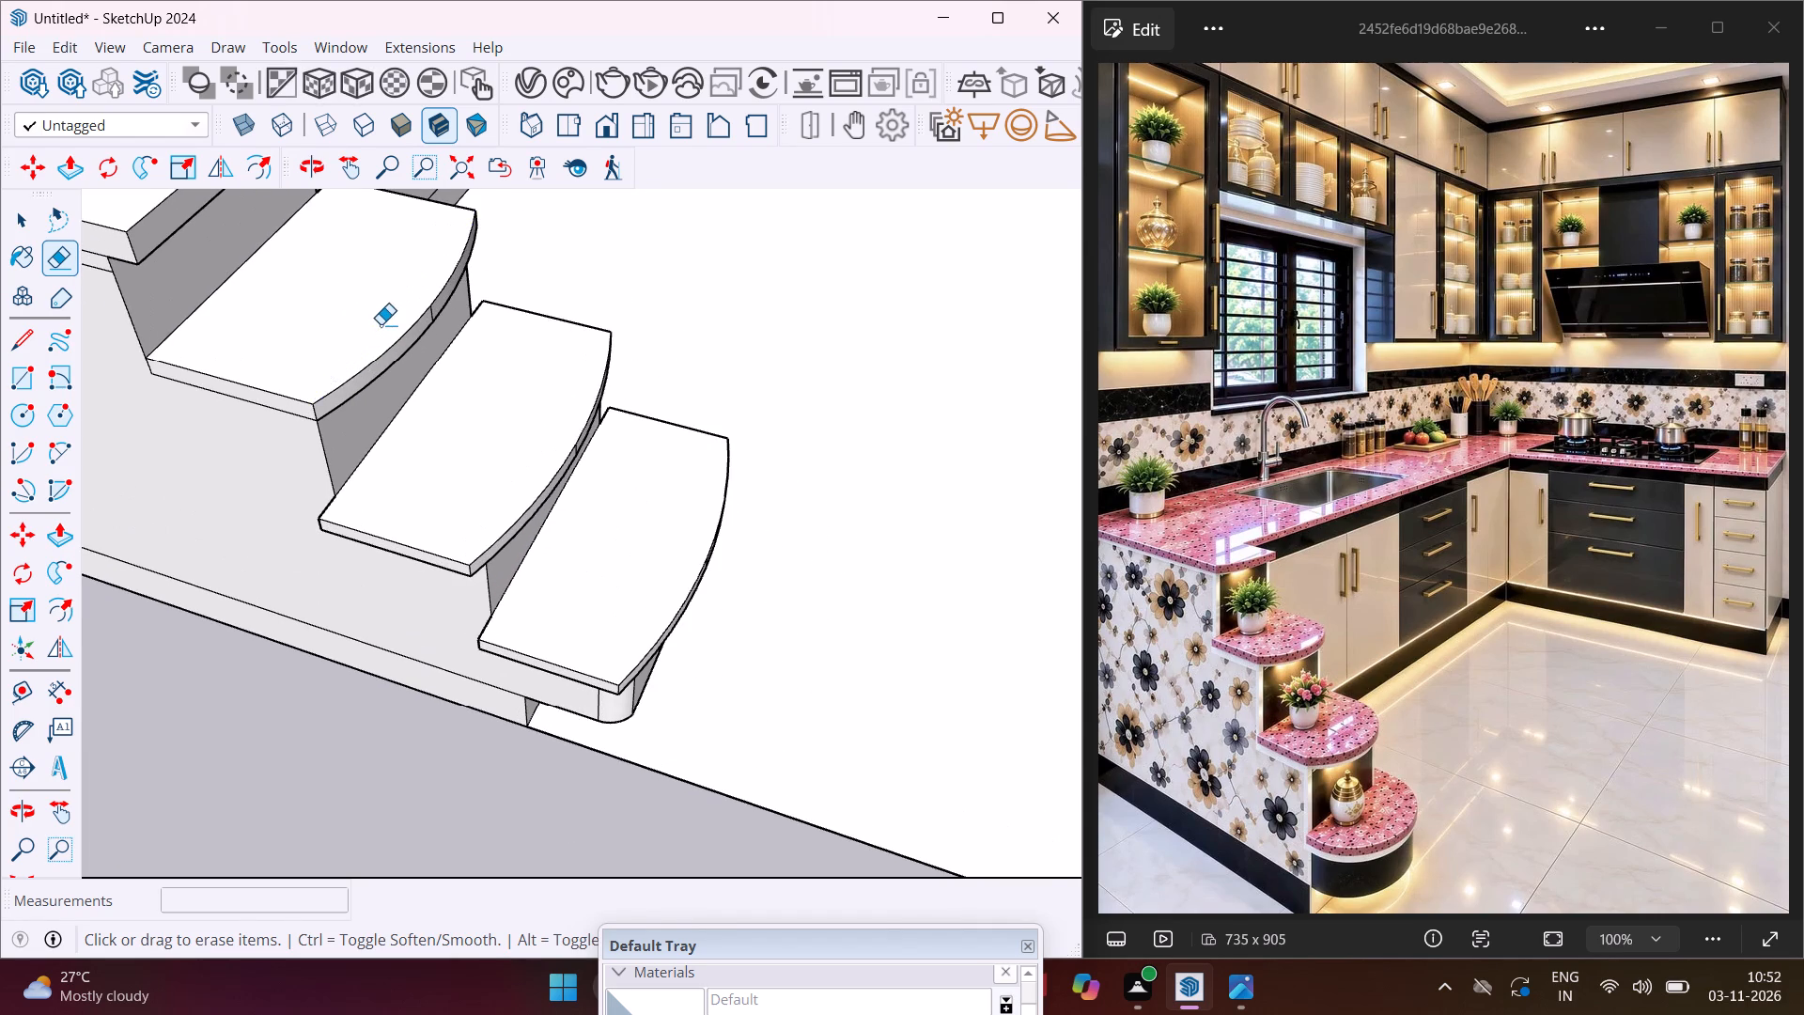
scroll(381, 324, "down", 4)
middle_click_drag(390, 333, 233, 126)
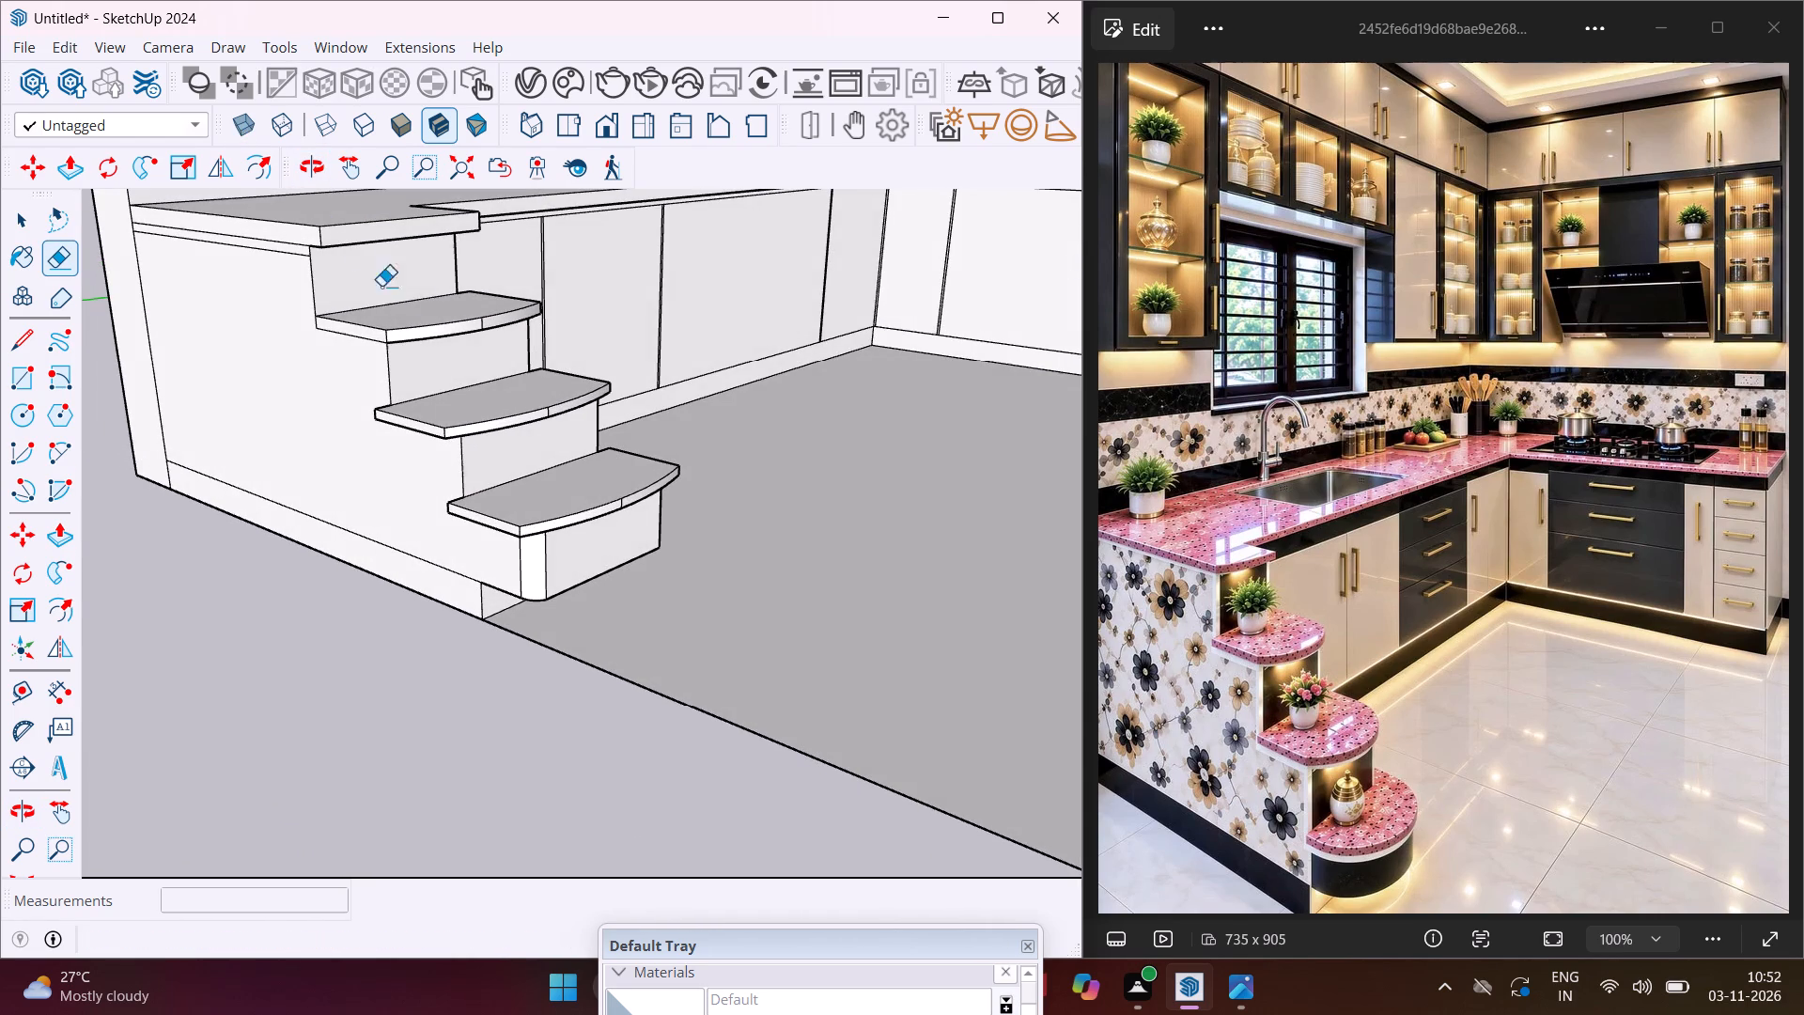
scroll(459, 443, "down", 3)
middle_click_drag(608, 498, 446, 441)
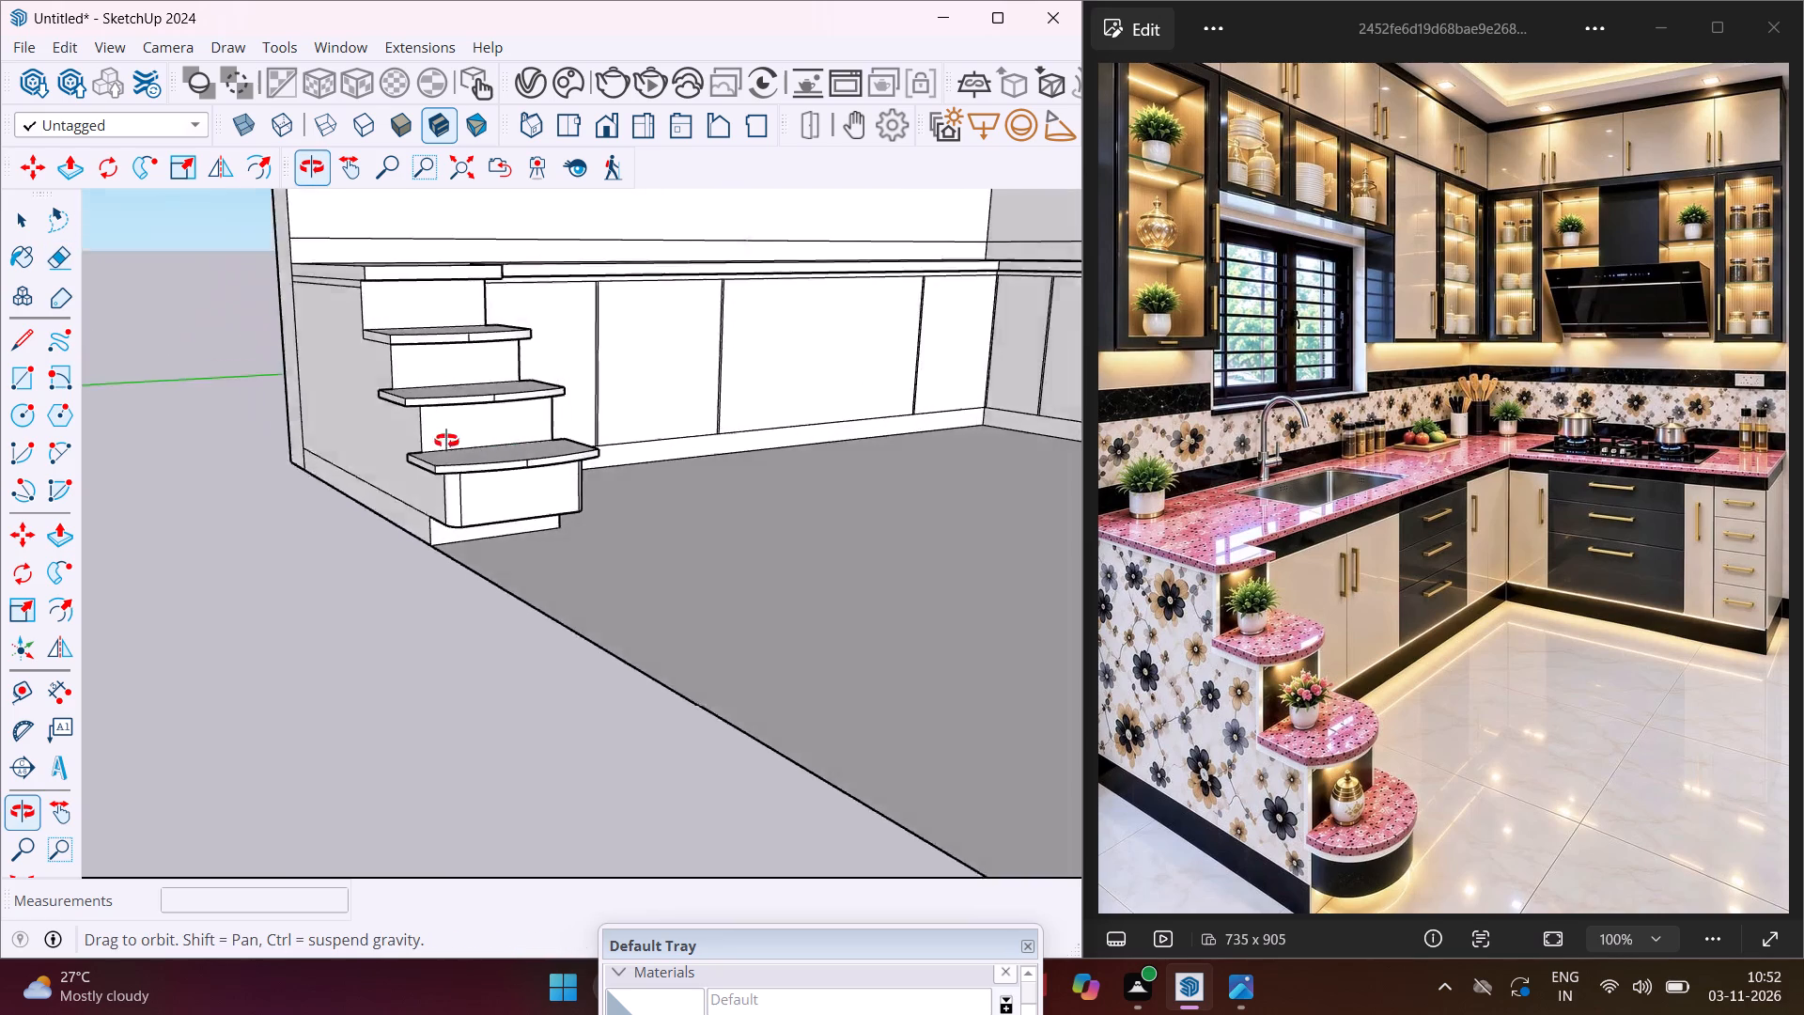
middle_click_drag(446, 441, 331, 414)
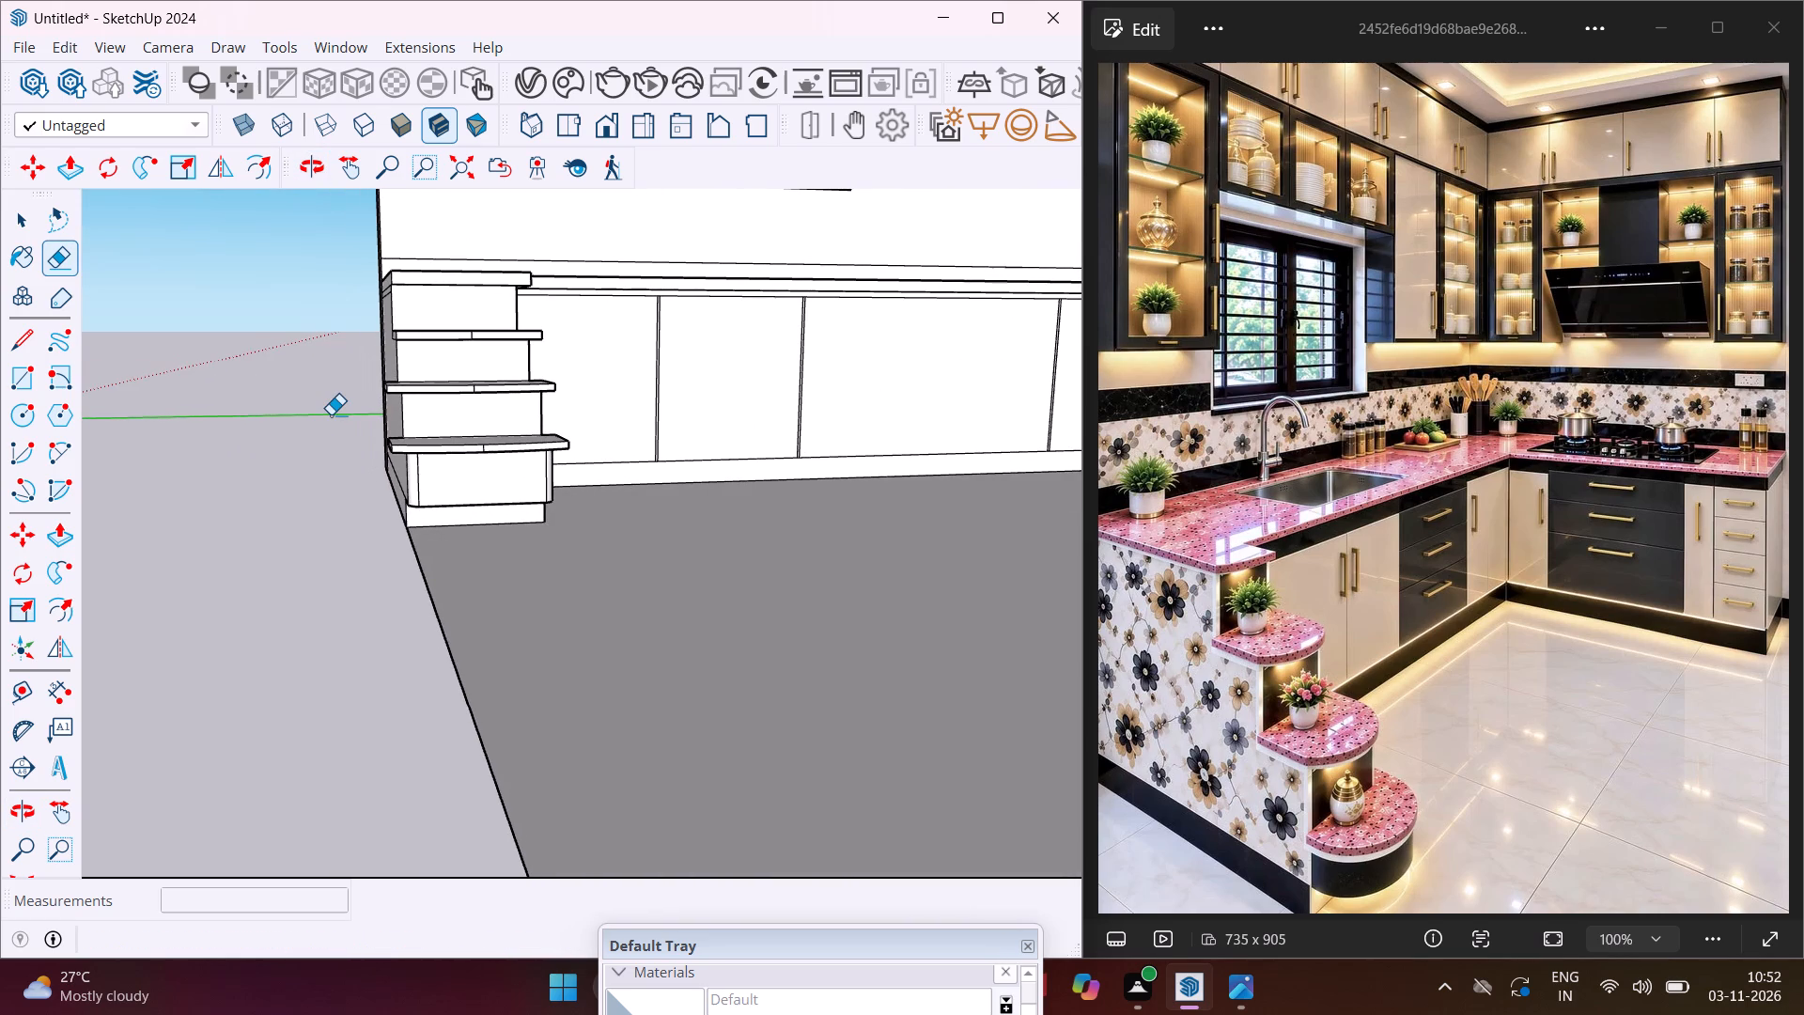
key("Escape")
key("space")
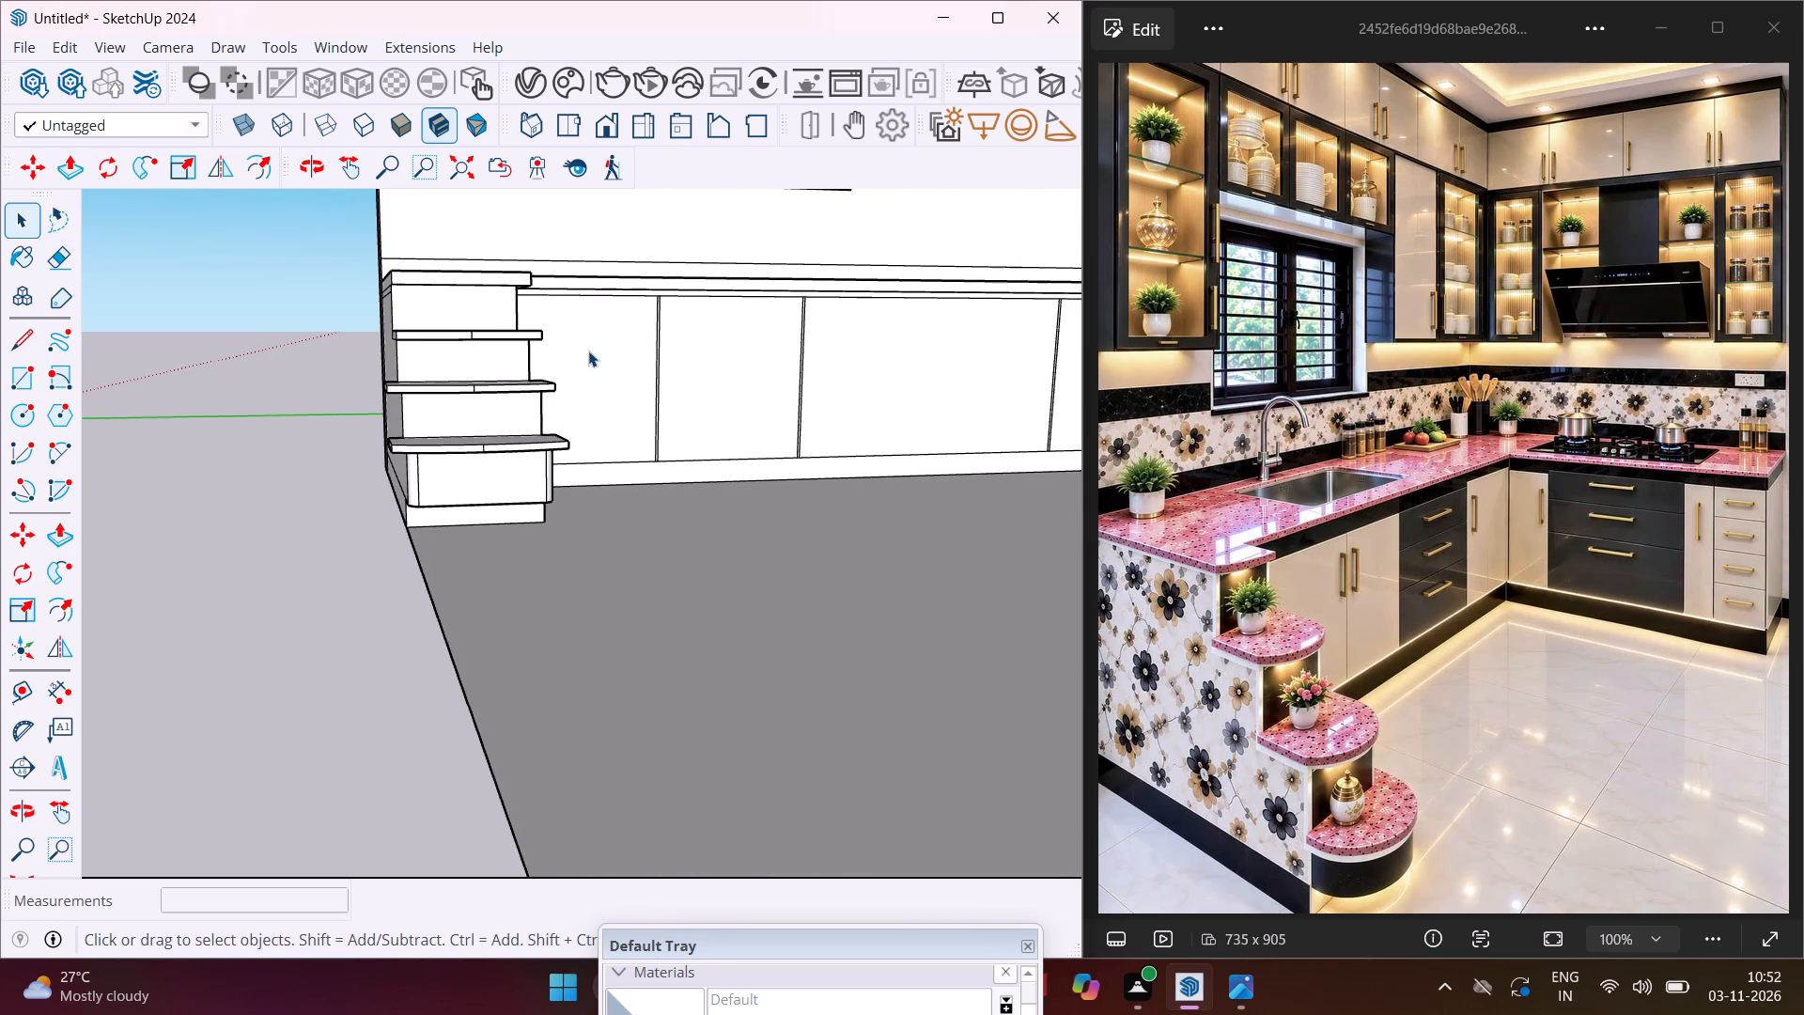
Push the plinth face beneath the window-side base cabinets inward 4" to form a recessed toe kick.
scroll(588, 351, "down", 3)
middle_click_drag(655, 414, 424, 389)
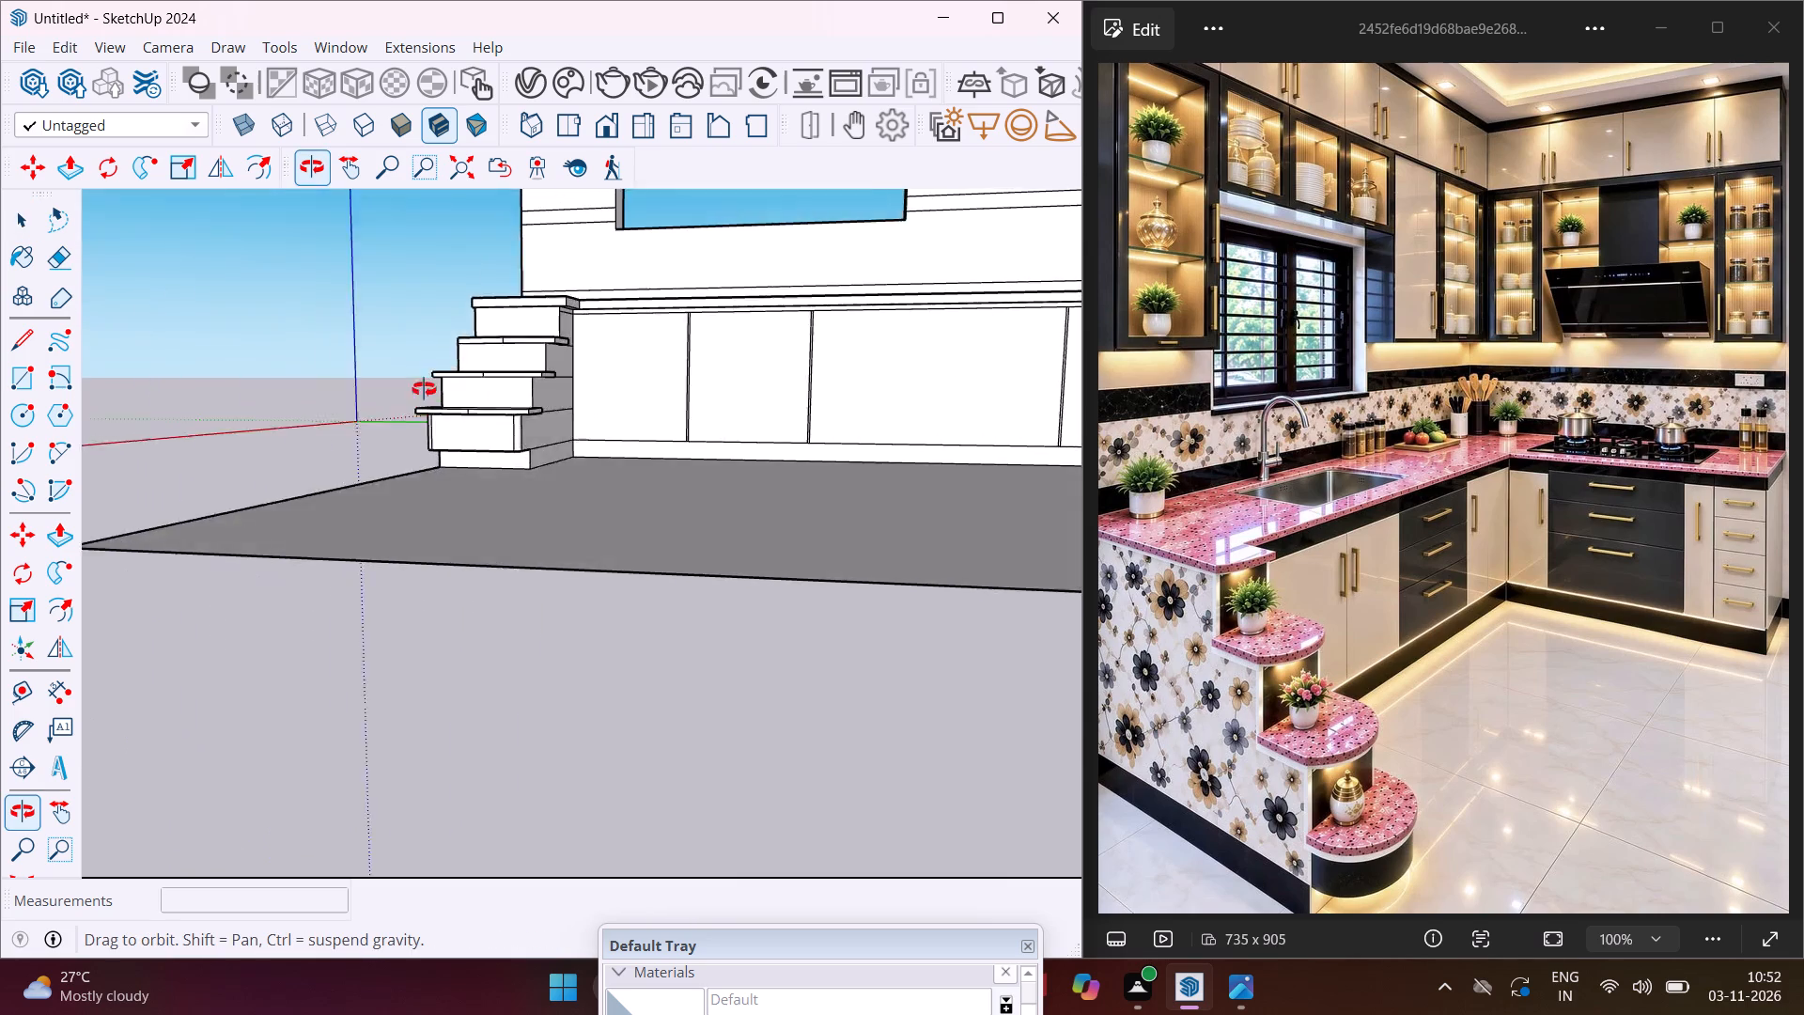
middle_click_drag(424, 389, 387, 376)
scroll(645, 406, "up", 2)
middle_click_drag(645, 406, 670, 488)
scroll(663, 447, "up", 4)
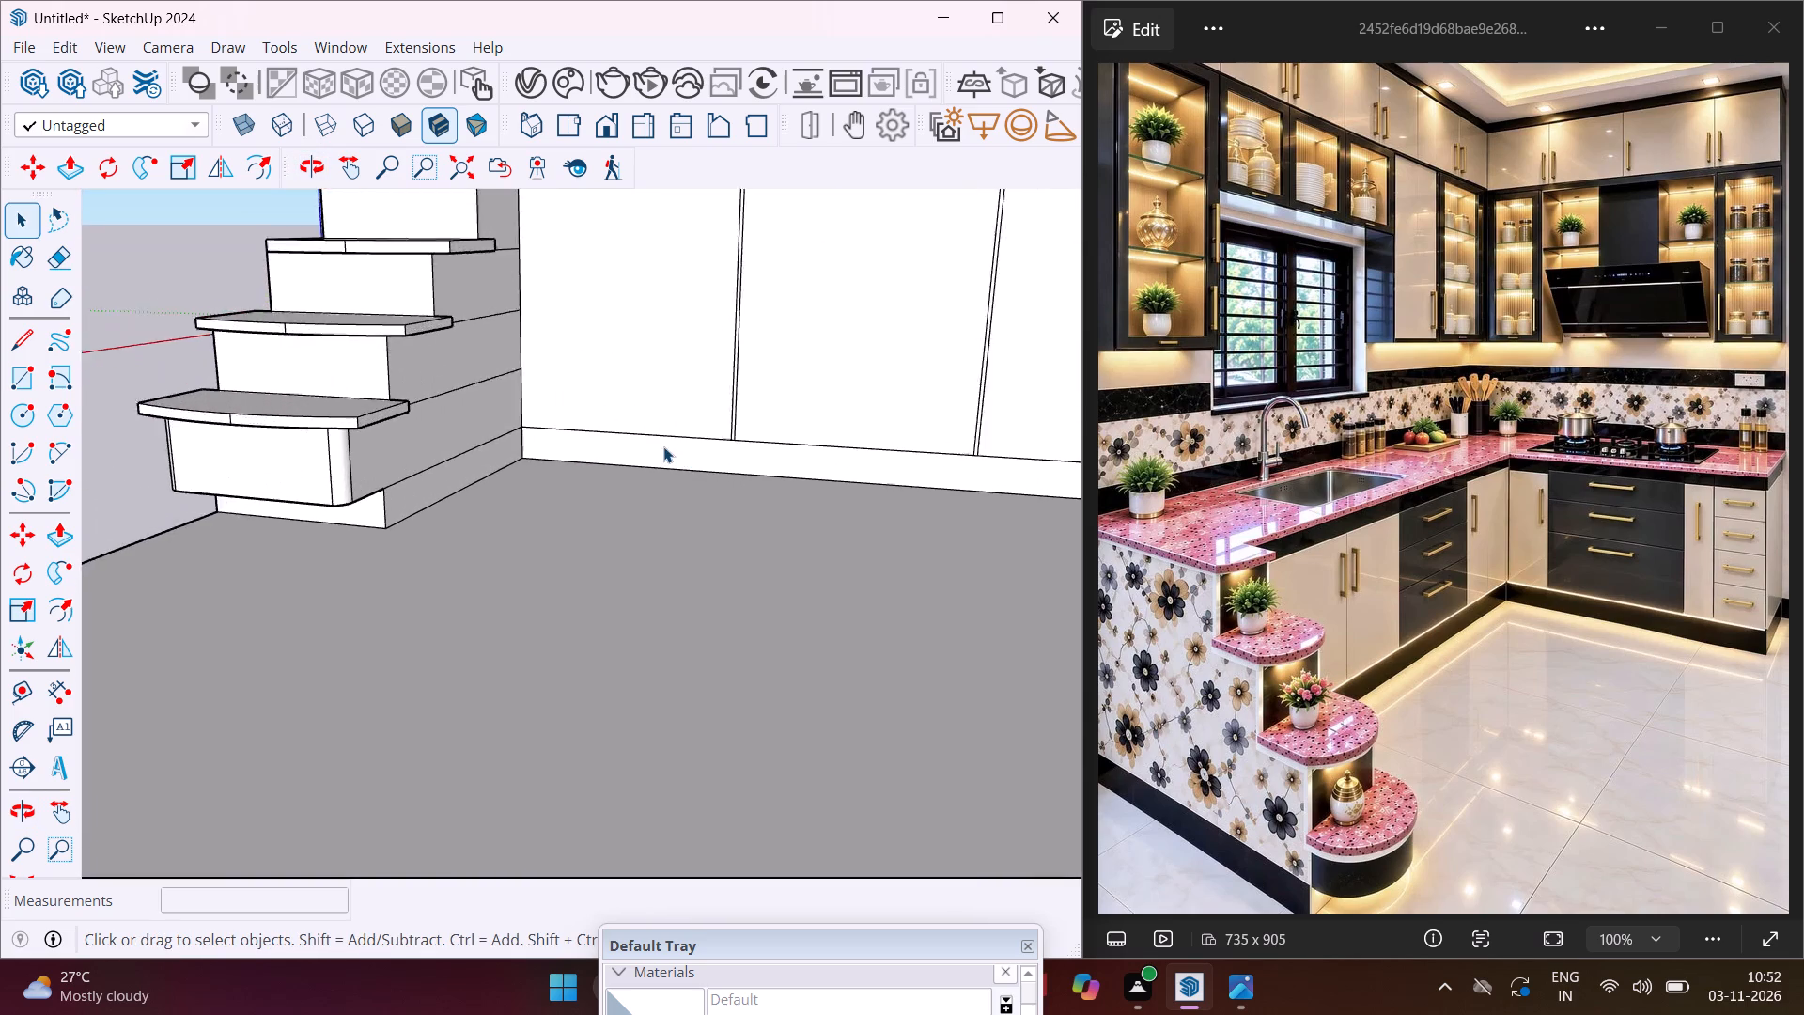
scroll(663, 446, "up", 15)
middle_click_drag(668, 449, 737, 438)
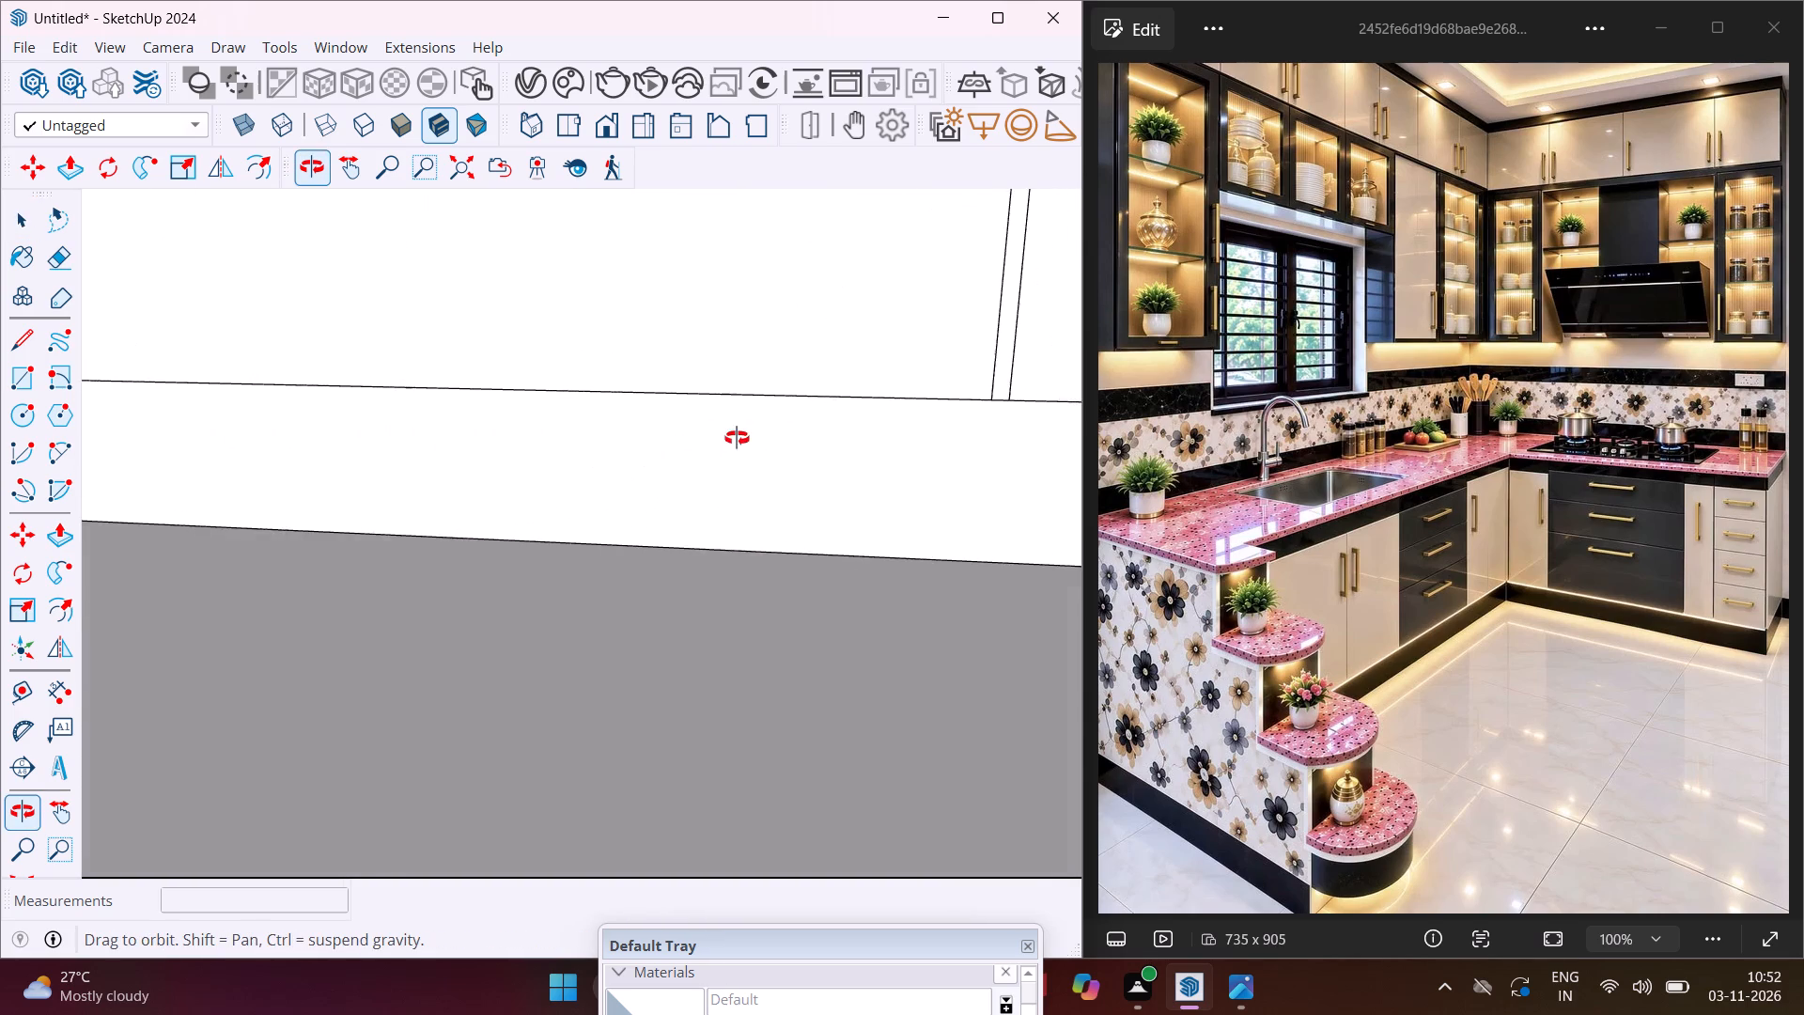
middle_click_drag(737, 438, 769, 438)
left_click(769, 438)
key("p")
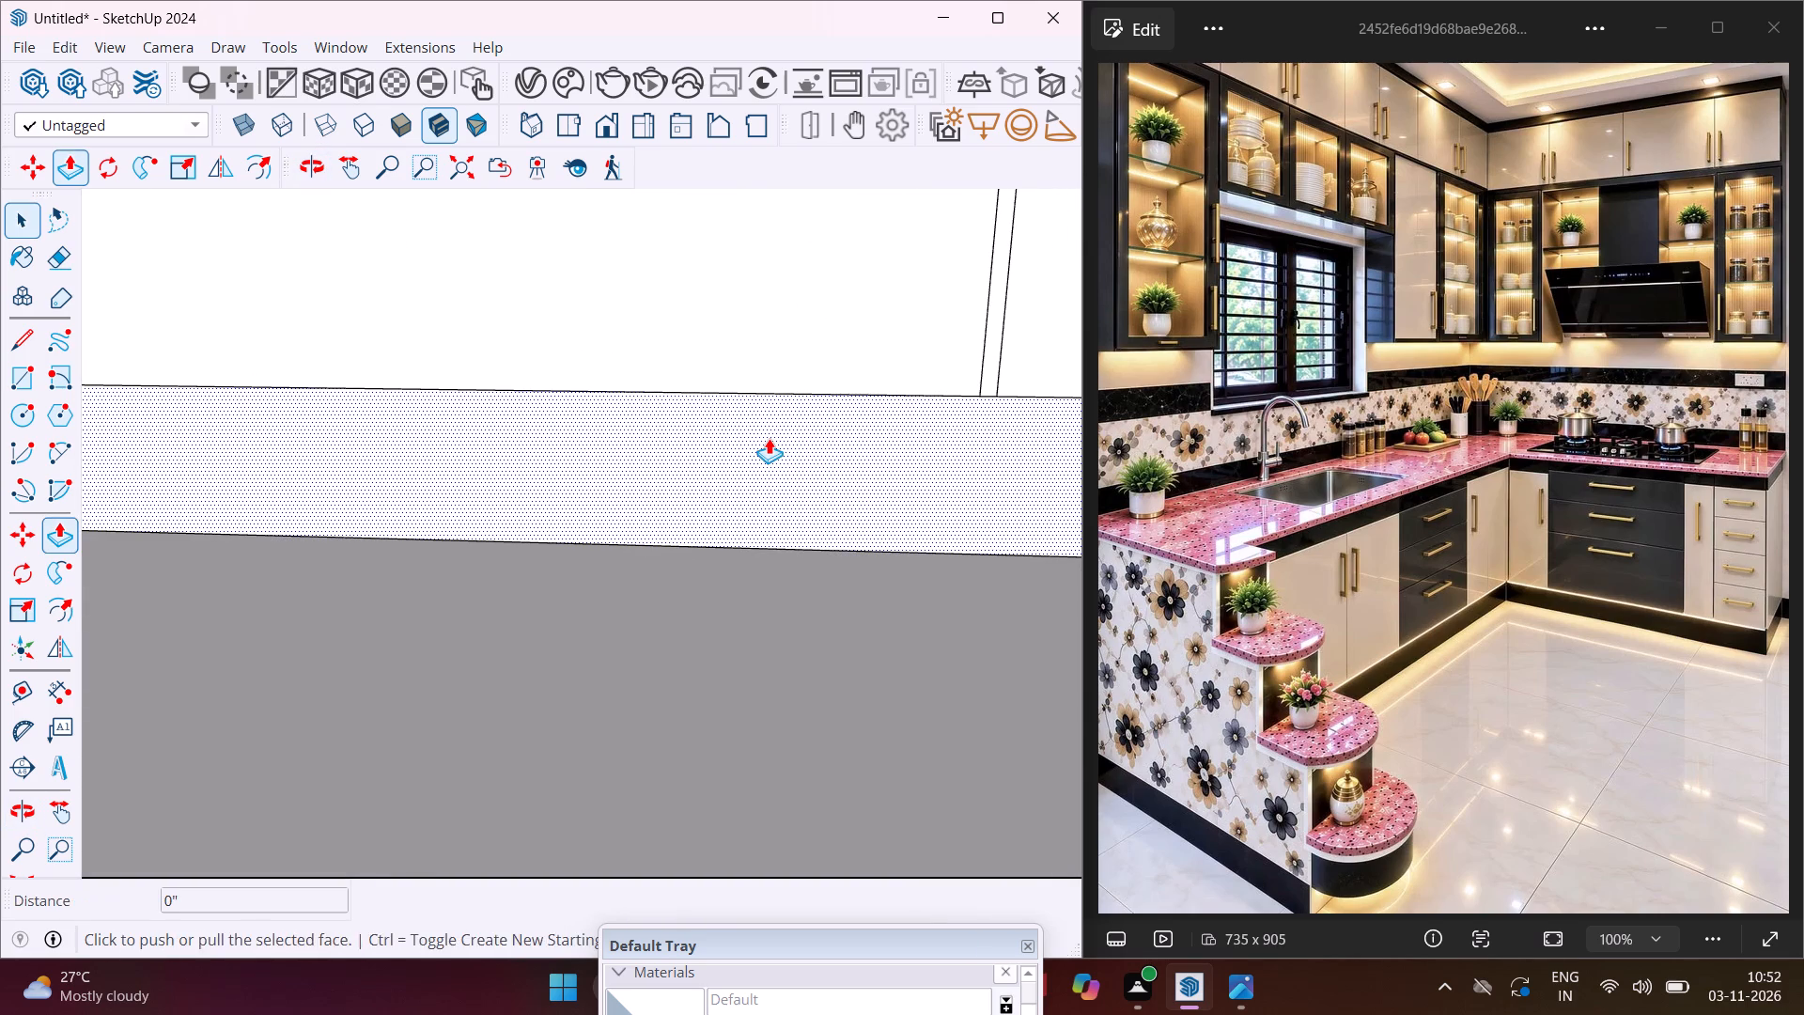
left_click(769, 438)
type("4\"")
key("Return")
Push the cabinet-side plinth face beneath the stepped counter end inward by the same 4".
scroll(770, 426, "down", 3)
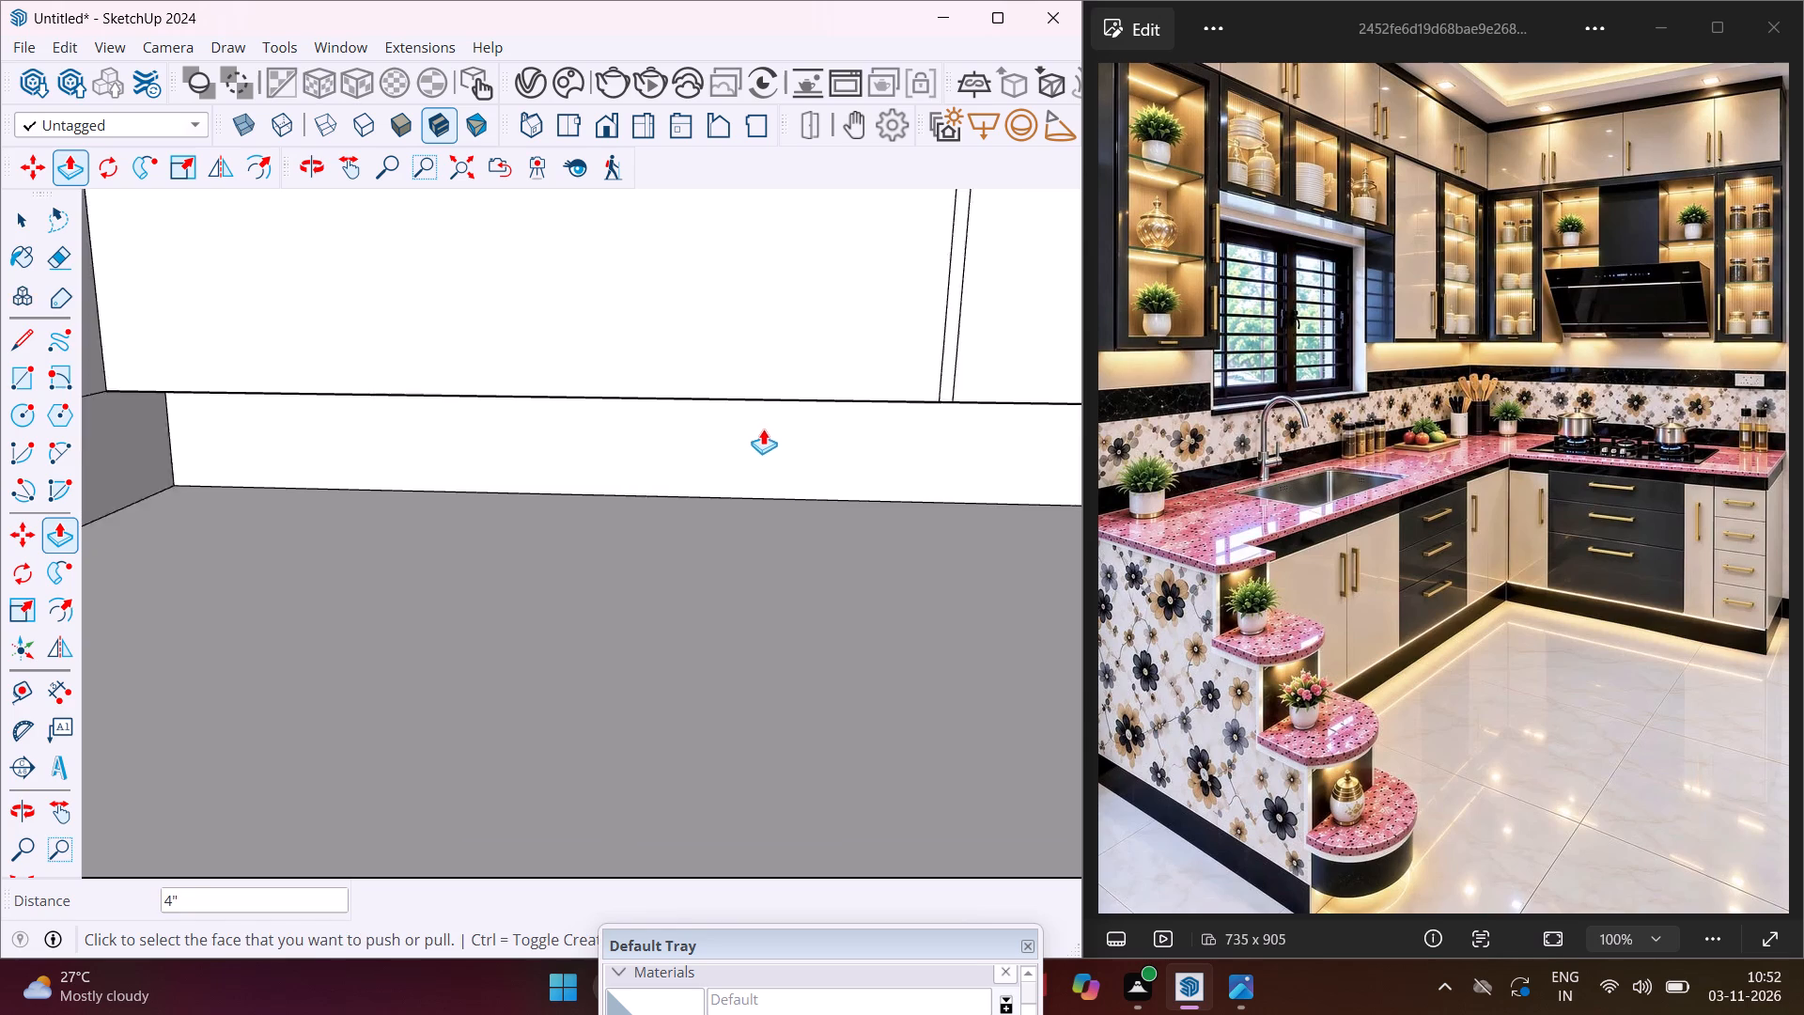
scroll(763, 429, "down", 2)
scroll(541, 465, "down", 6)
scroll(371, 480, "up", 3)
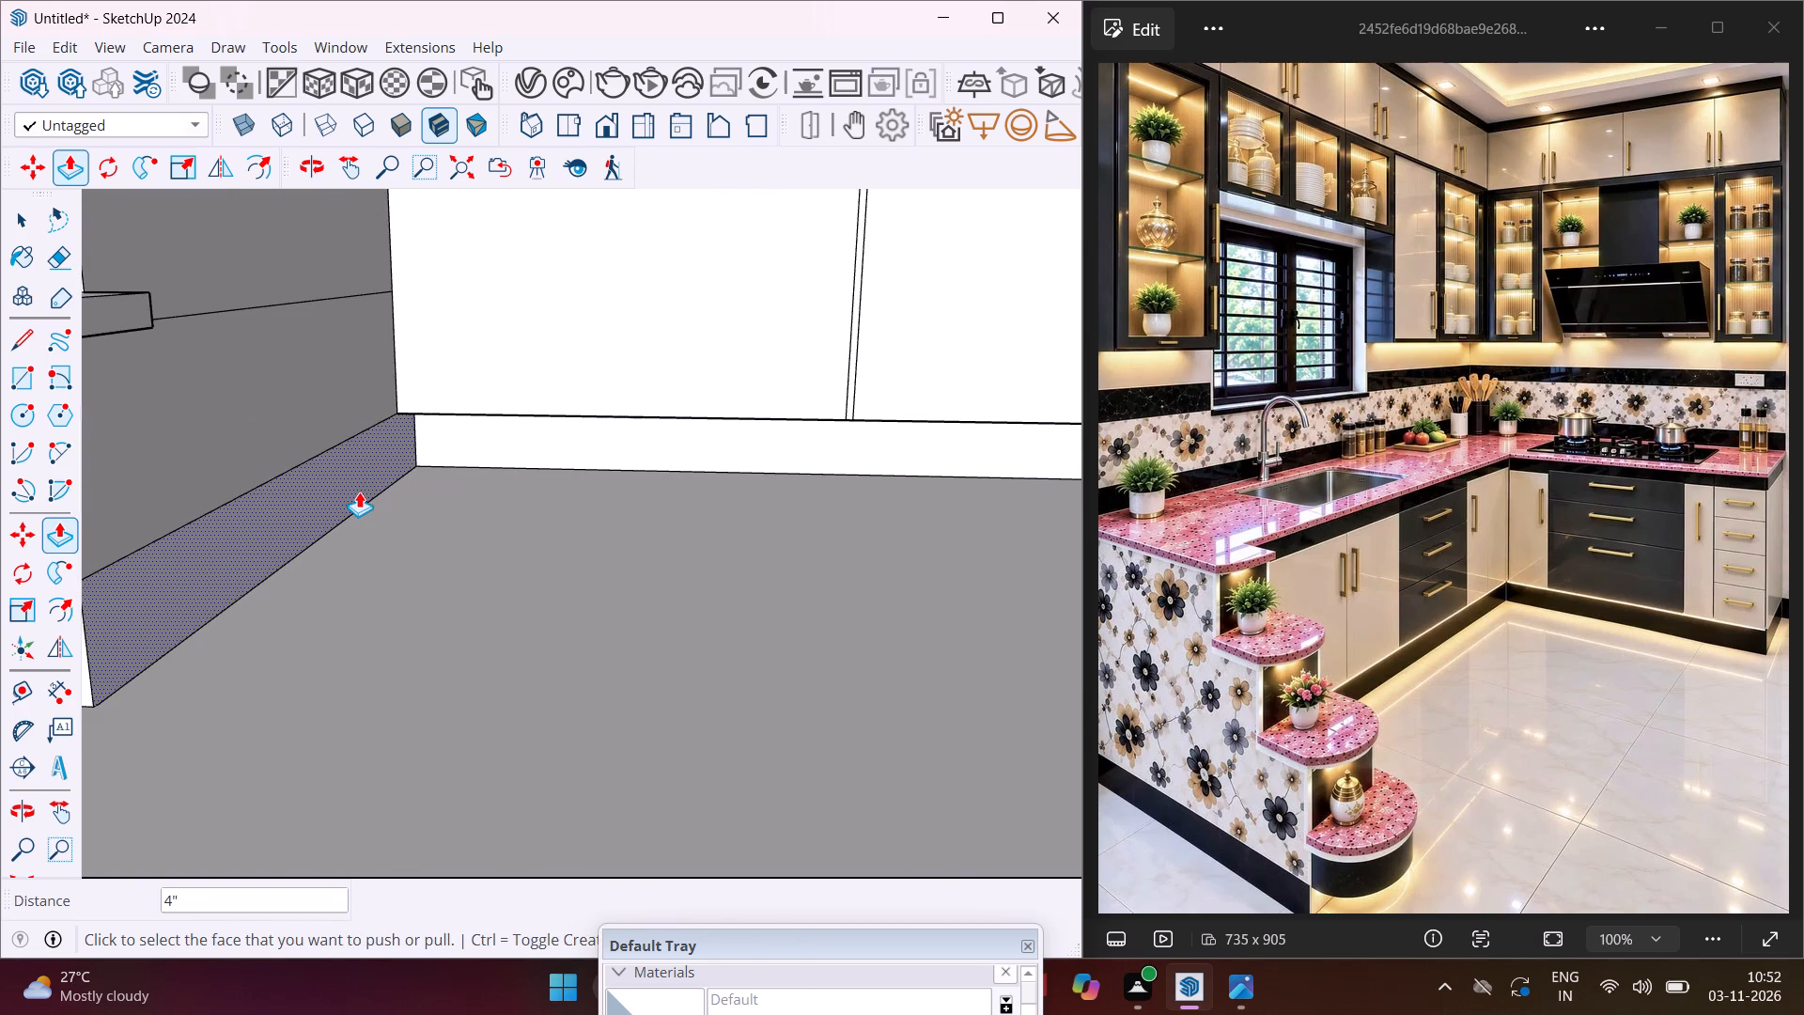
double_click(359, 492)
Push the plinth face beneath the adjoining base cabinet run inward by the same 4".
scroll(388, 454, "down", 4)
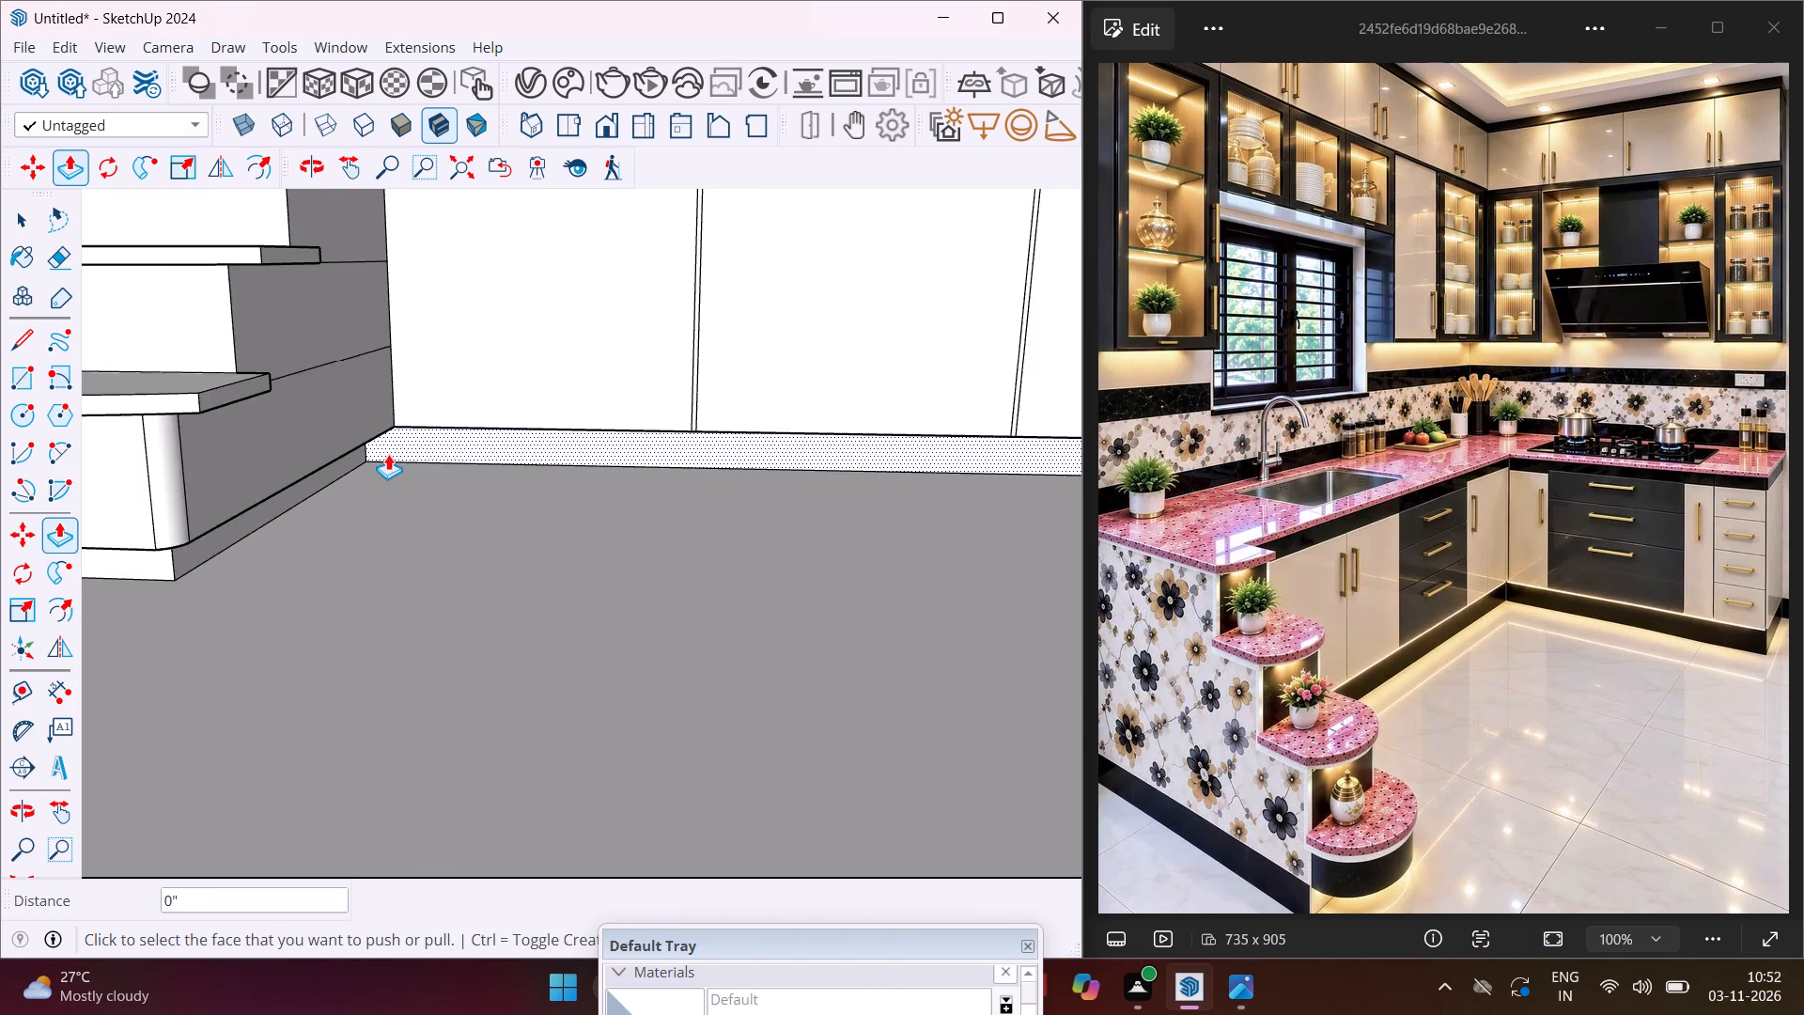
scroll(388, 454, "down", 5)
middle_click_drag(390, 453, 894, 438)
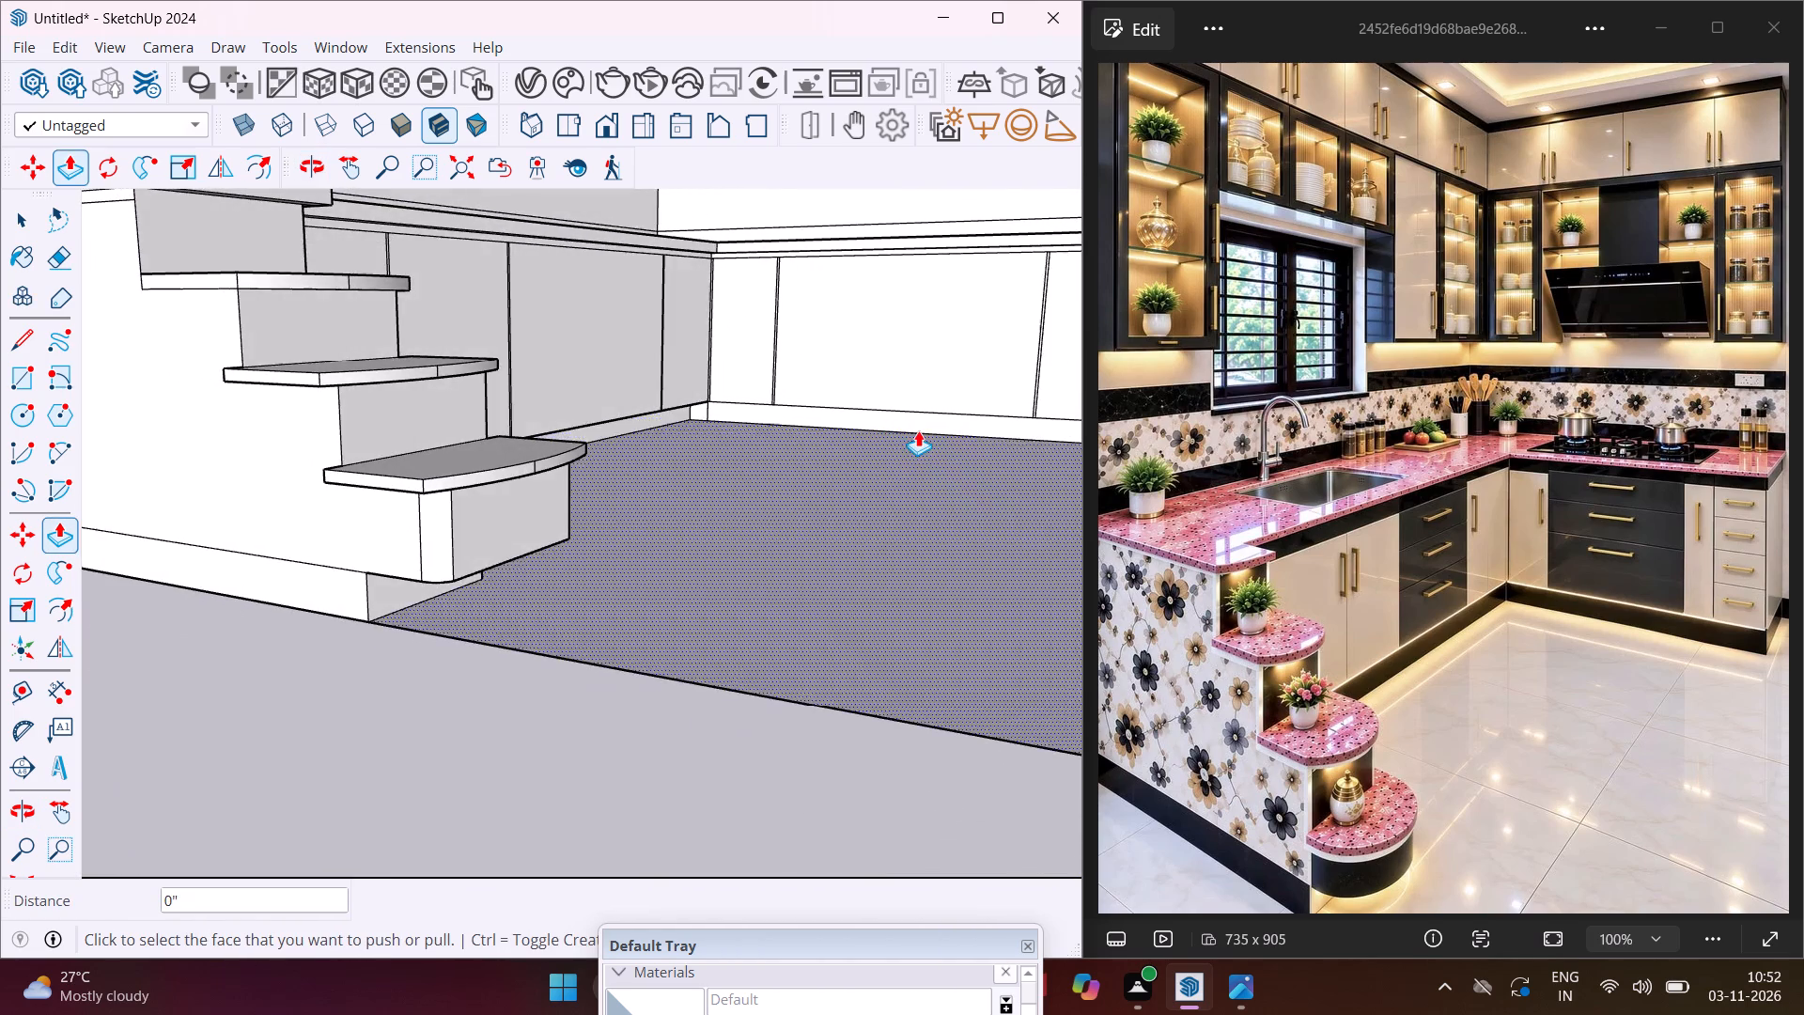
scroll(920, 428, "up", 4)
double_click(920, 426)
Push the small leftover plinth face at the inner corner between the two cabinet runs inward 4".
scroll(609, 399, "up", 3)
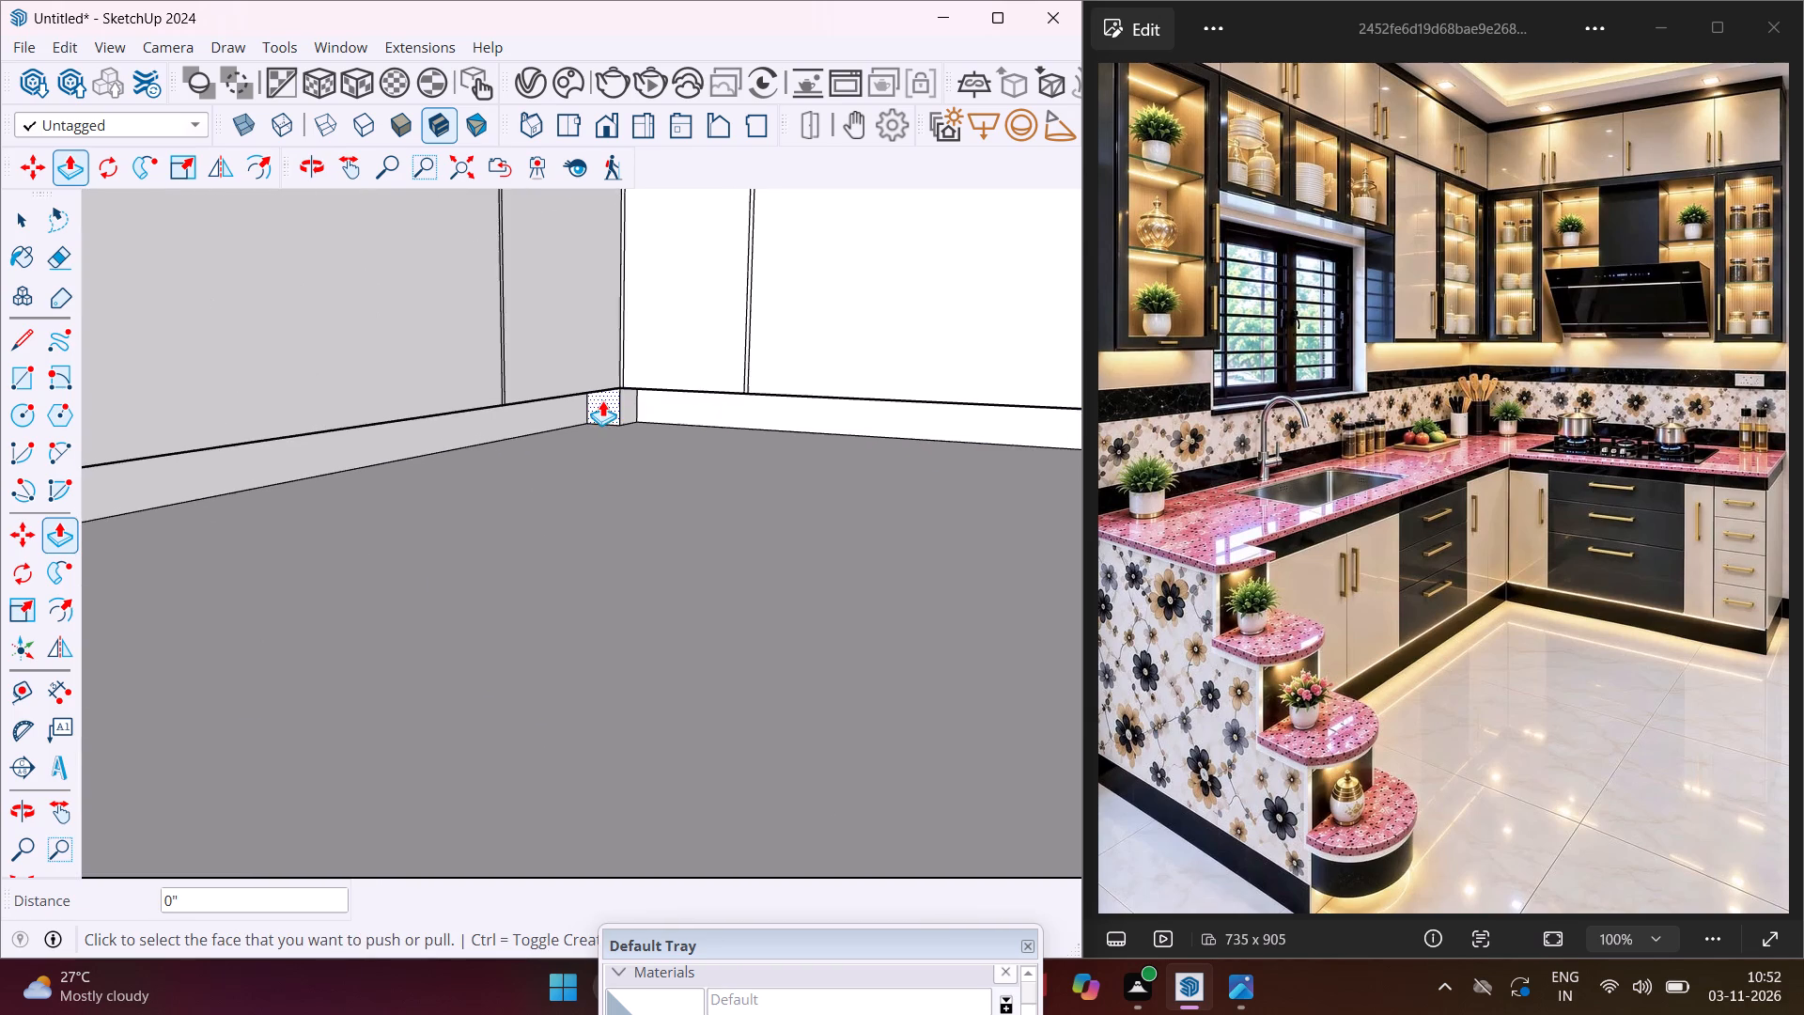
scroll(602, 400, "up", 3)
double_click(602, 401)
scroll(630, 410, "down", 7)
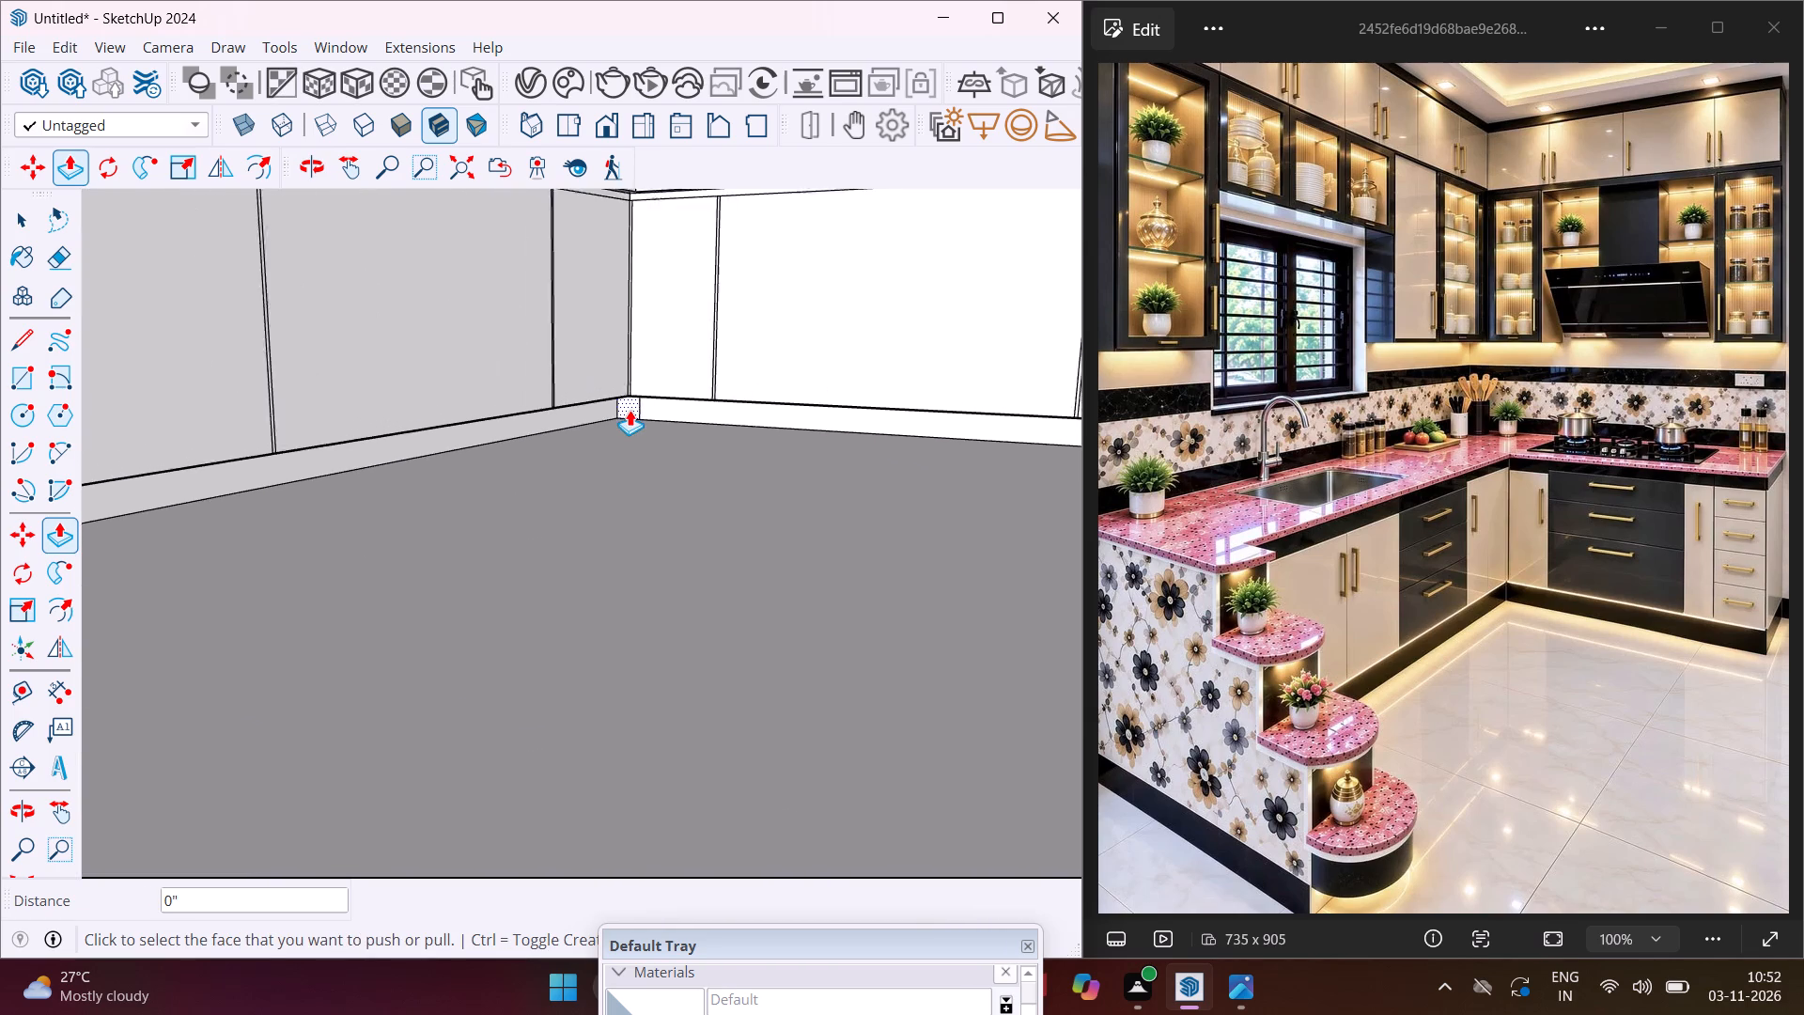
scroll(630, 410, "down", 10)
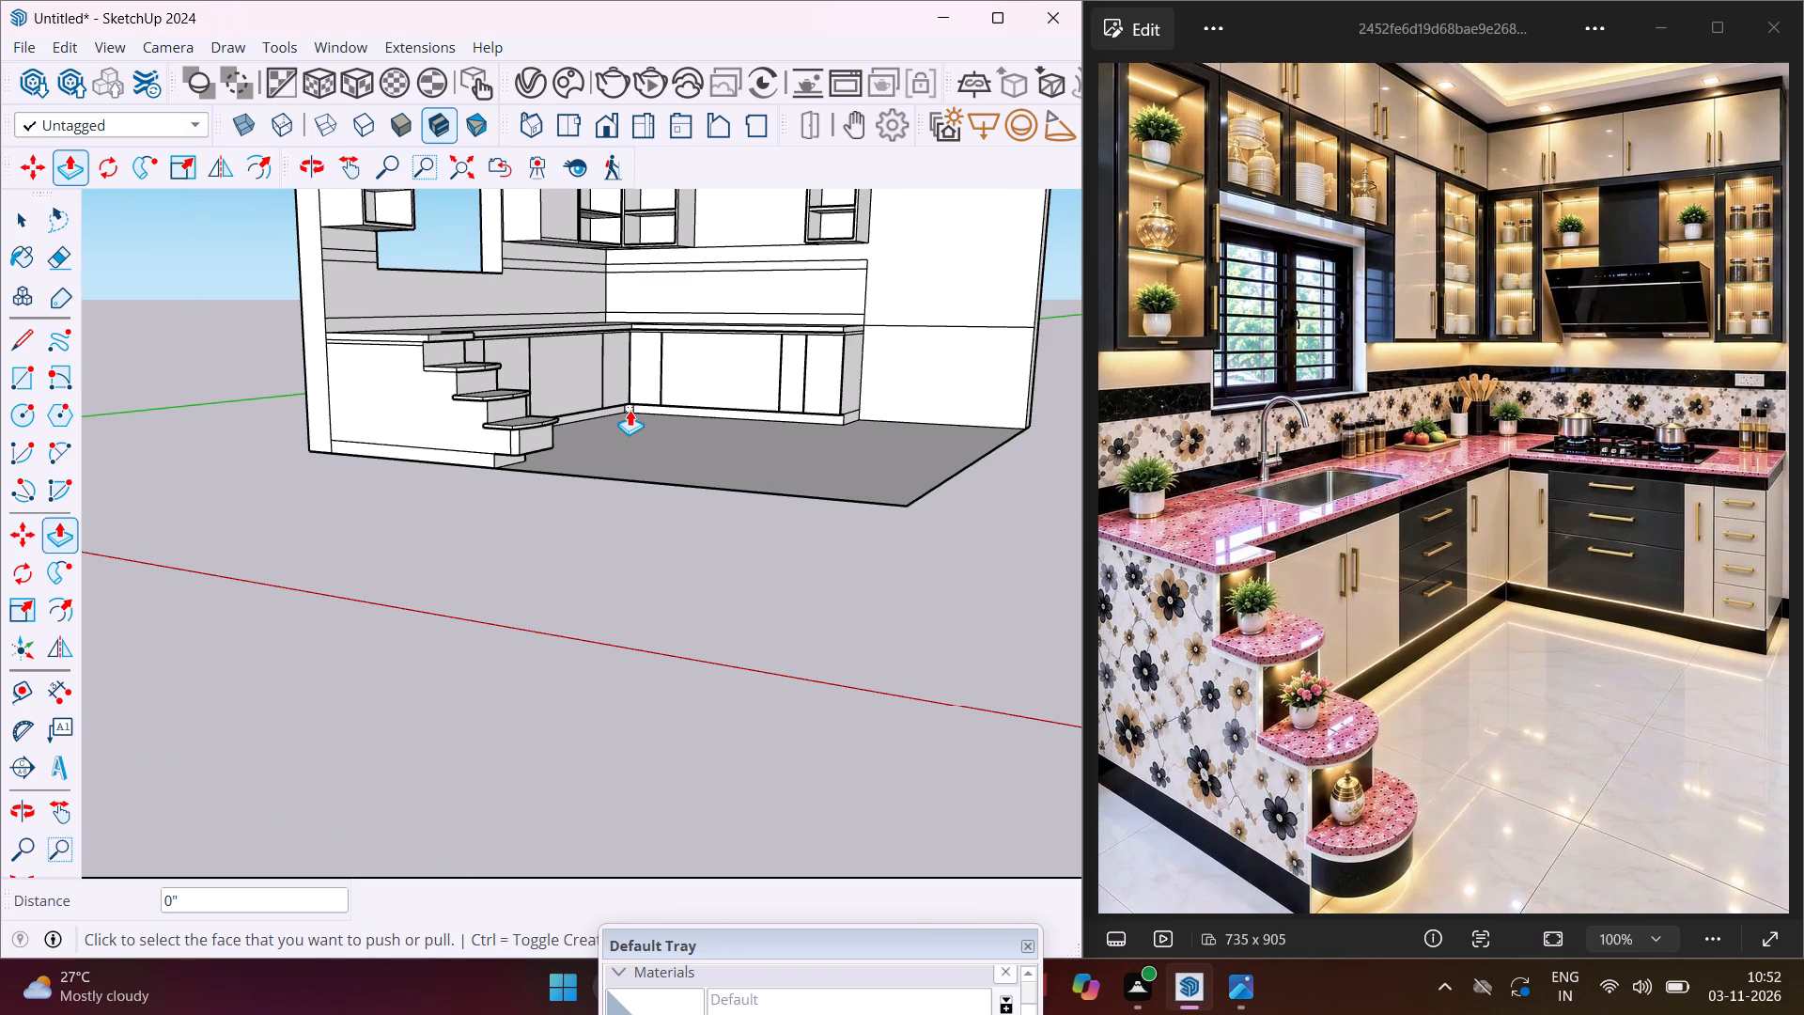
key("Escape")
key("space")
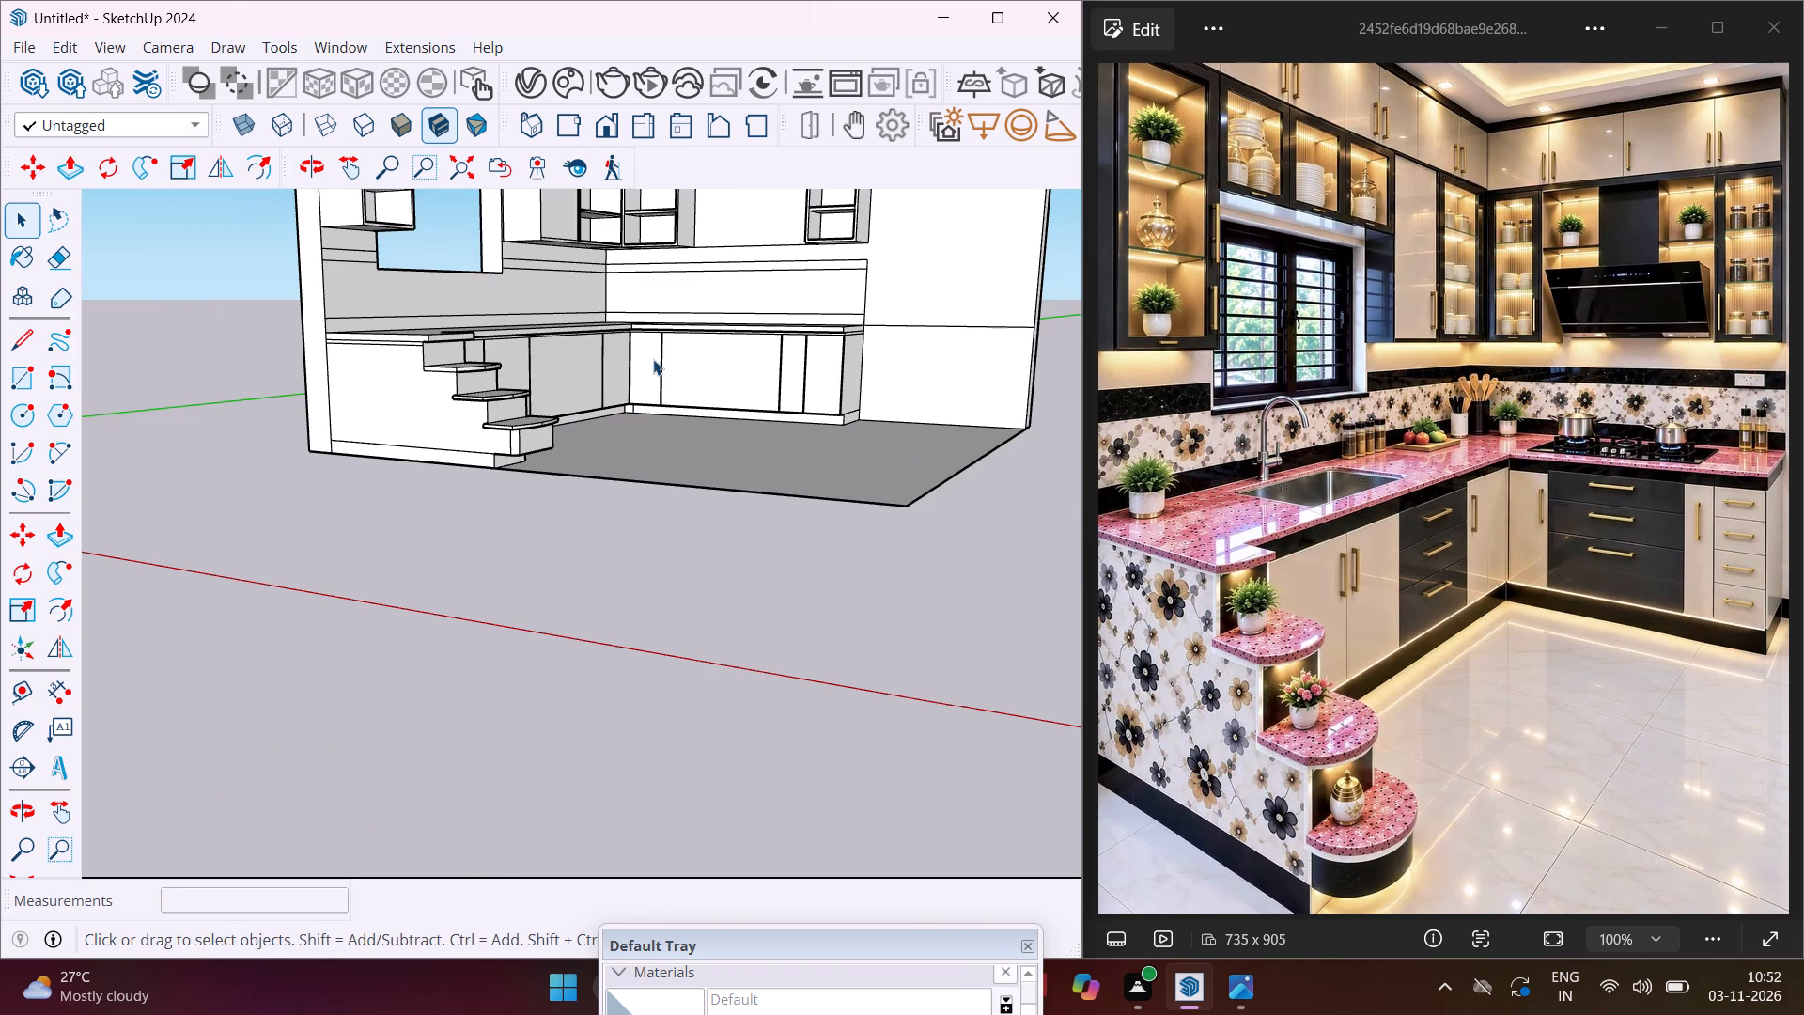
Search 3D Warehouse models for "chimney", replacing the existing search term.
left_click(339, 174)
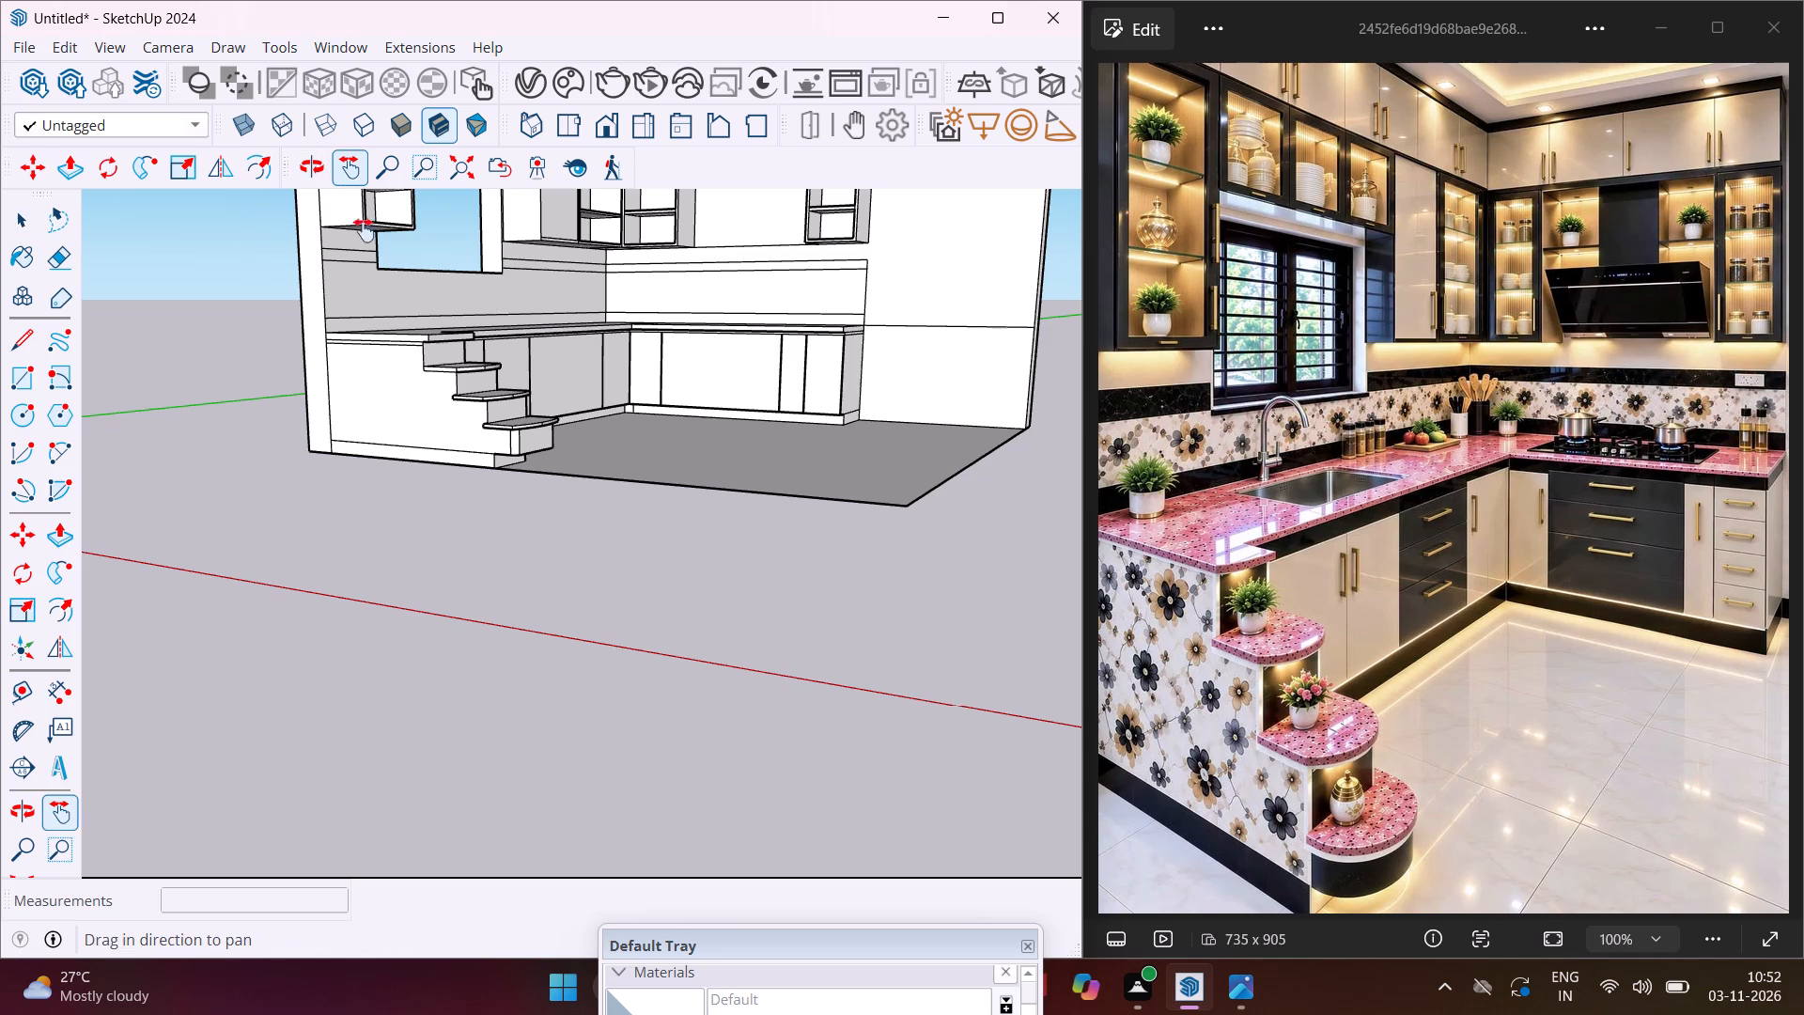
left_click_drag(583, 333, 474, 690)
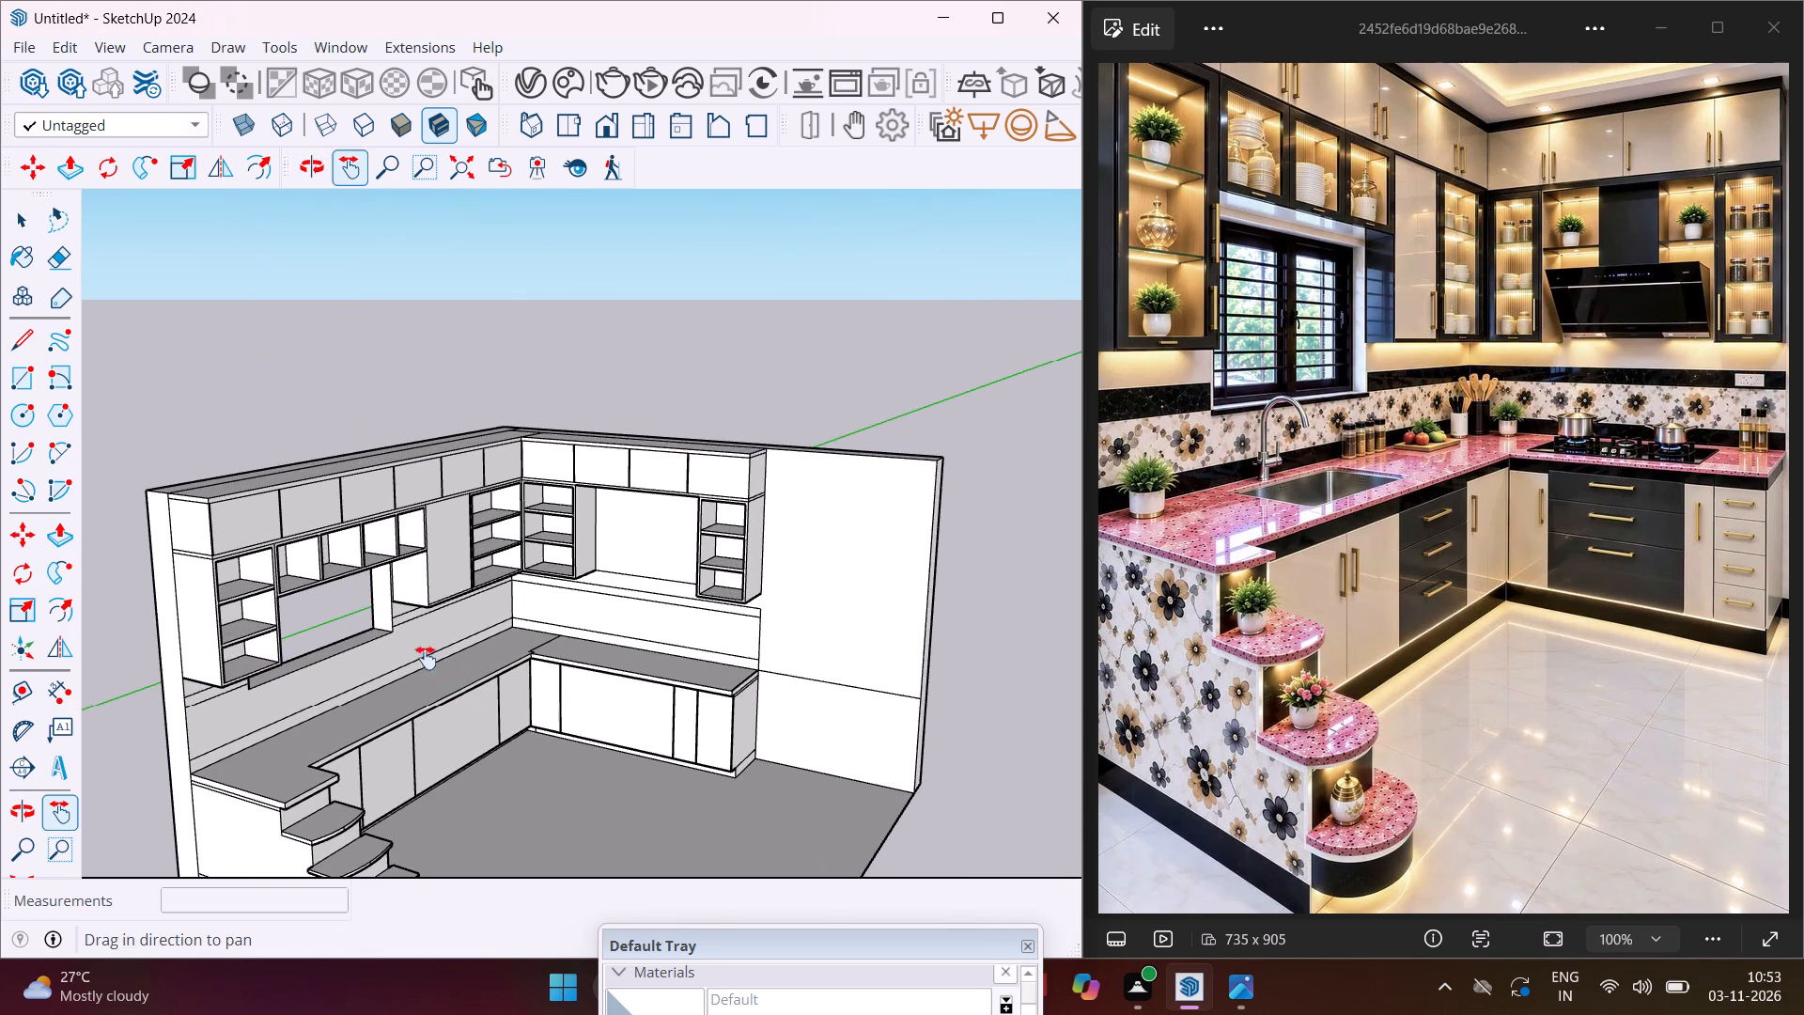
scroll(415, 643, "up", 3)
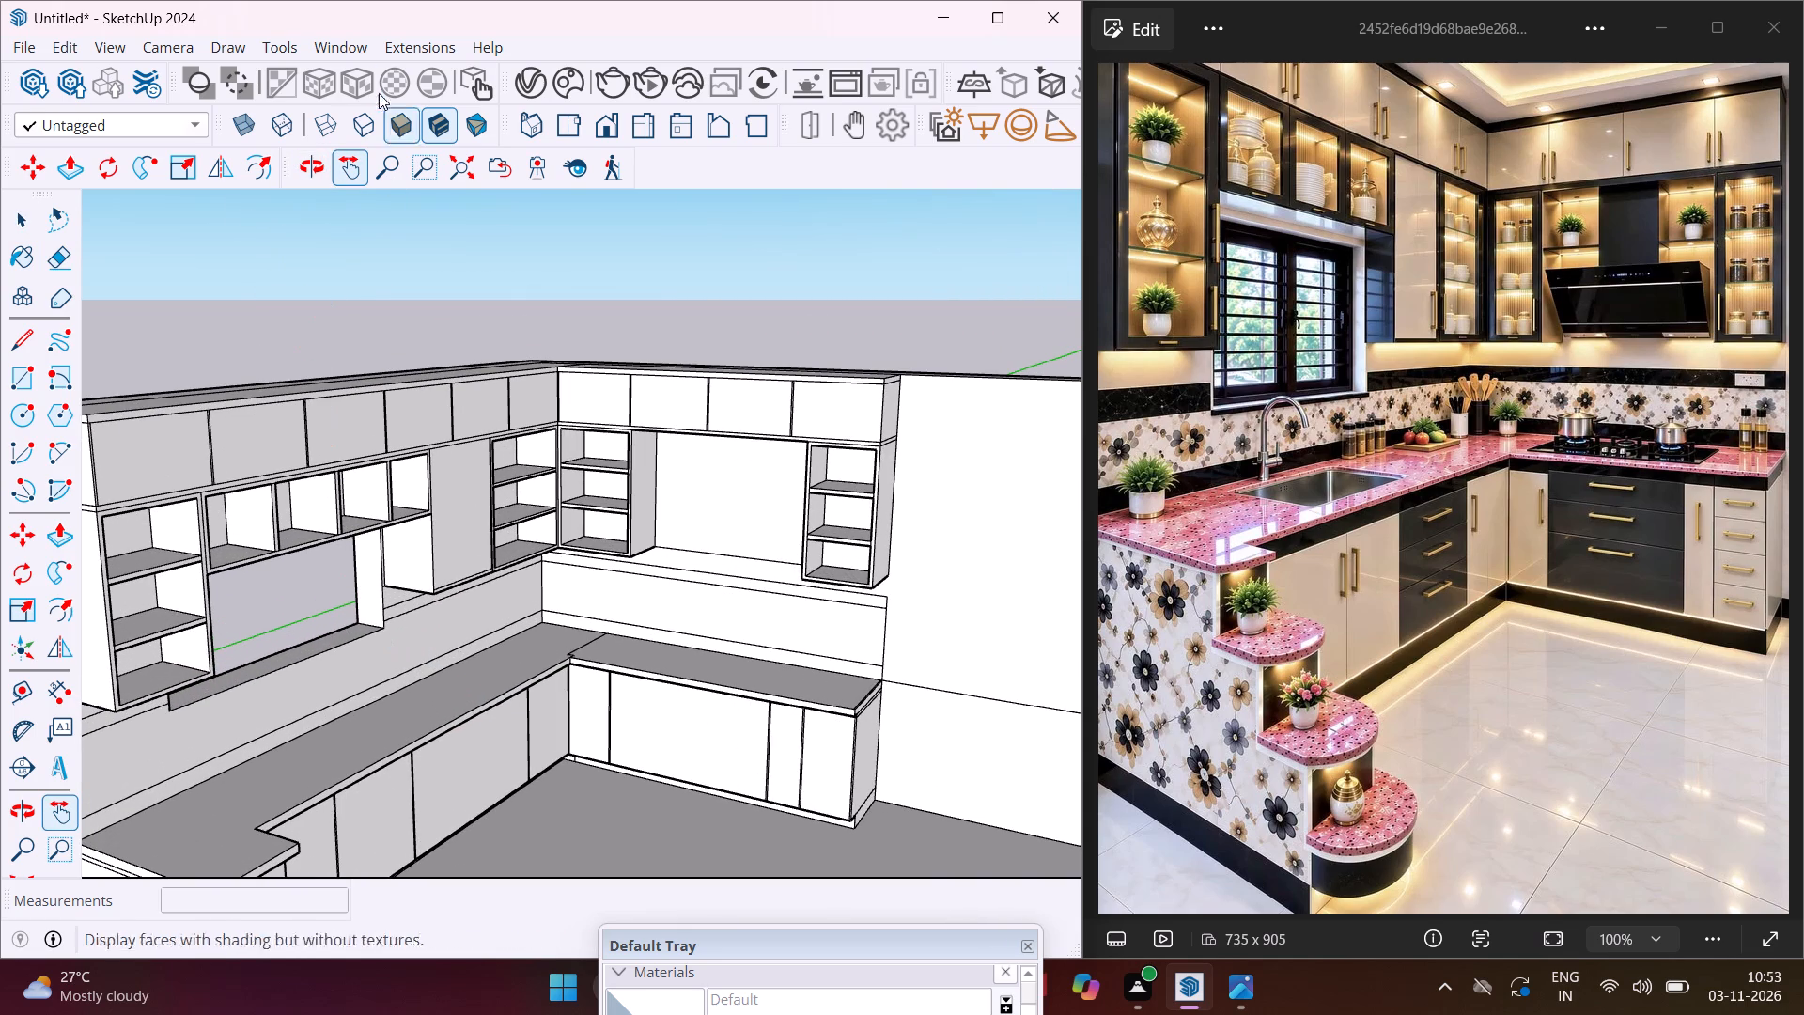
left_click(340, 44)
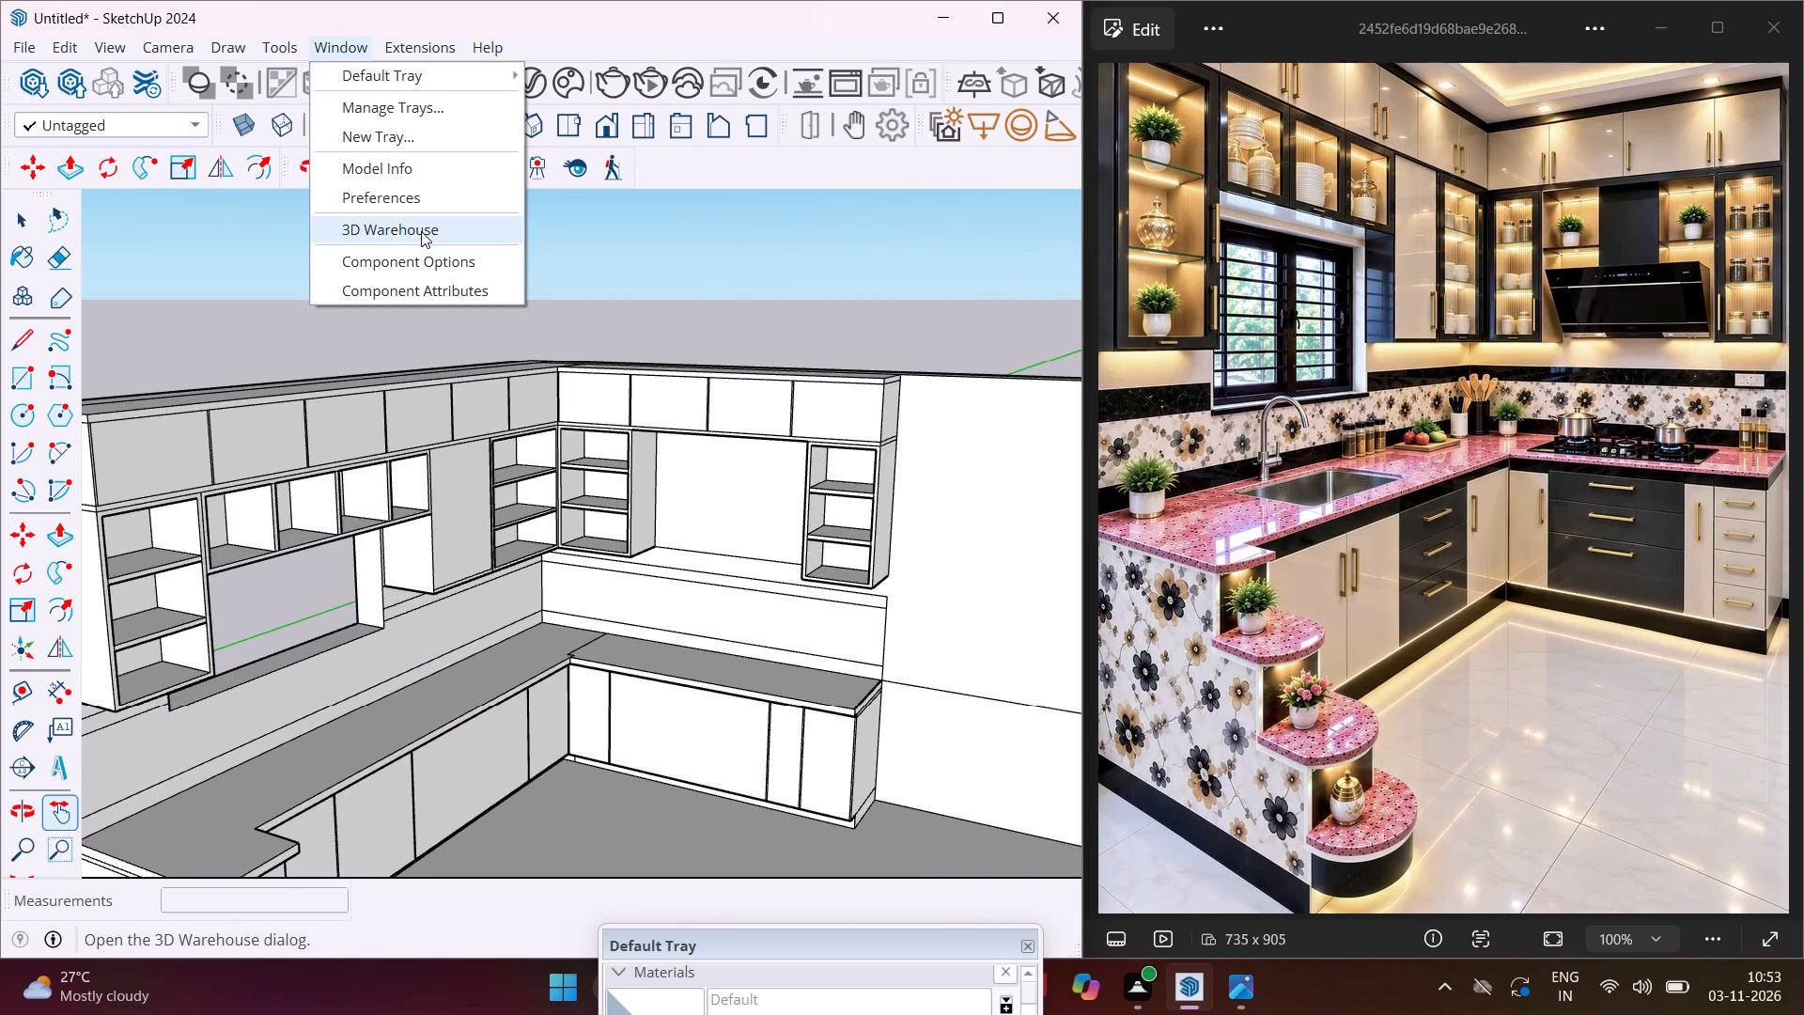
left_click(421, 231)
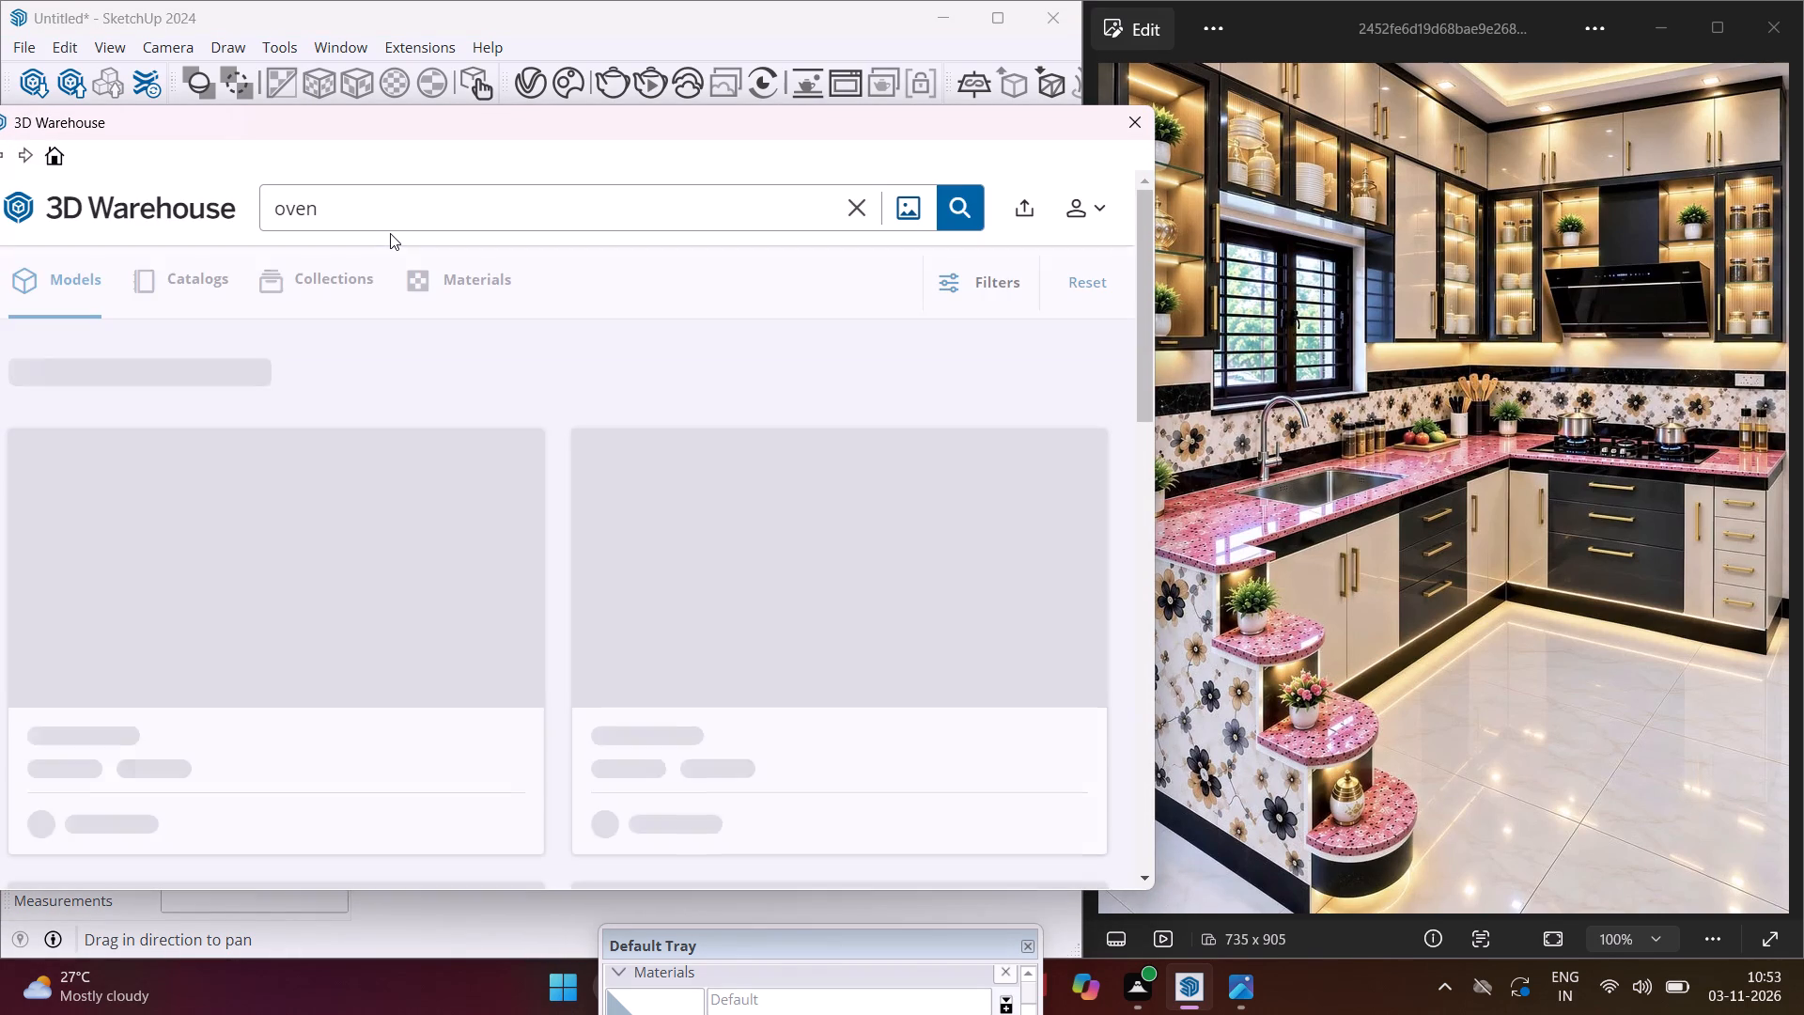
left_click(396, 200)
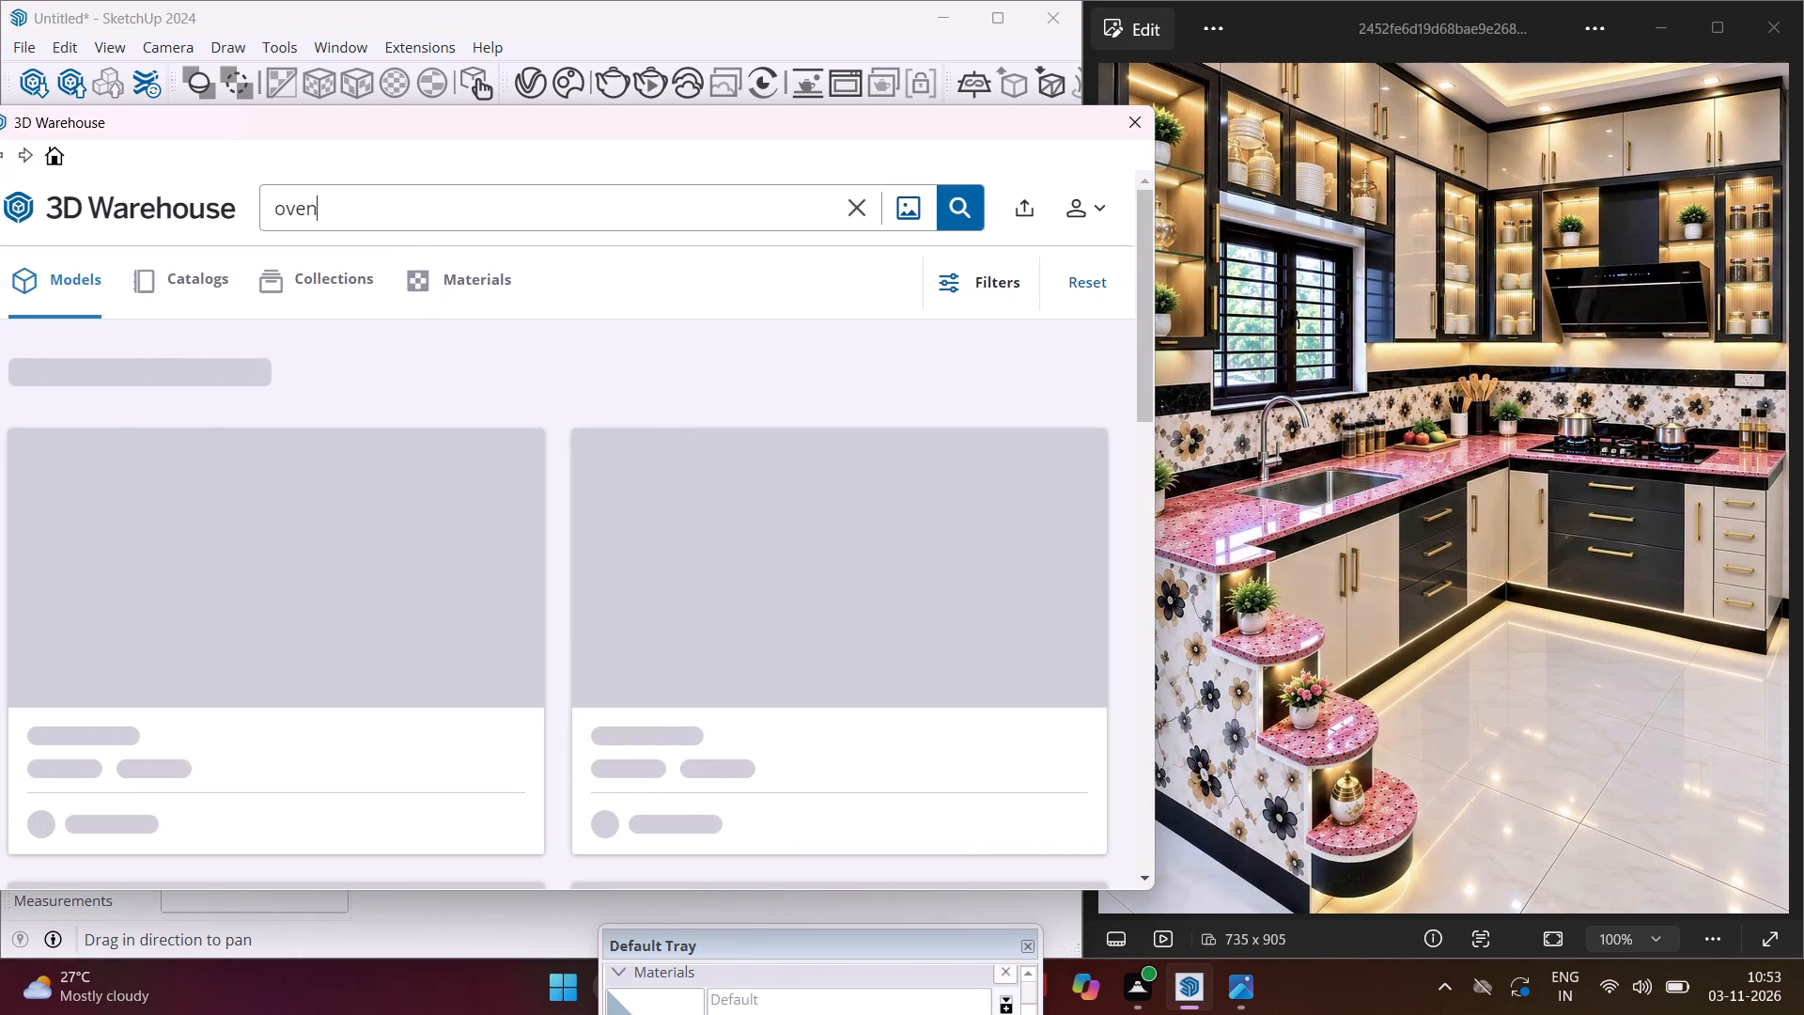
key("BackSpace")
key("BackSpace")
key("BackSpace")
key("BackSpace")
key("BackSpace")
key("BackSpace")
key("BackSpace")
key("BackSpace")
key("BackSpace")
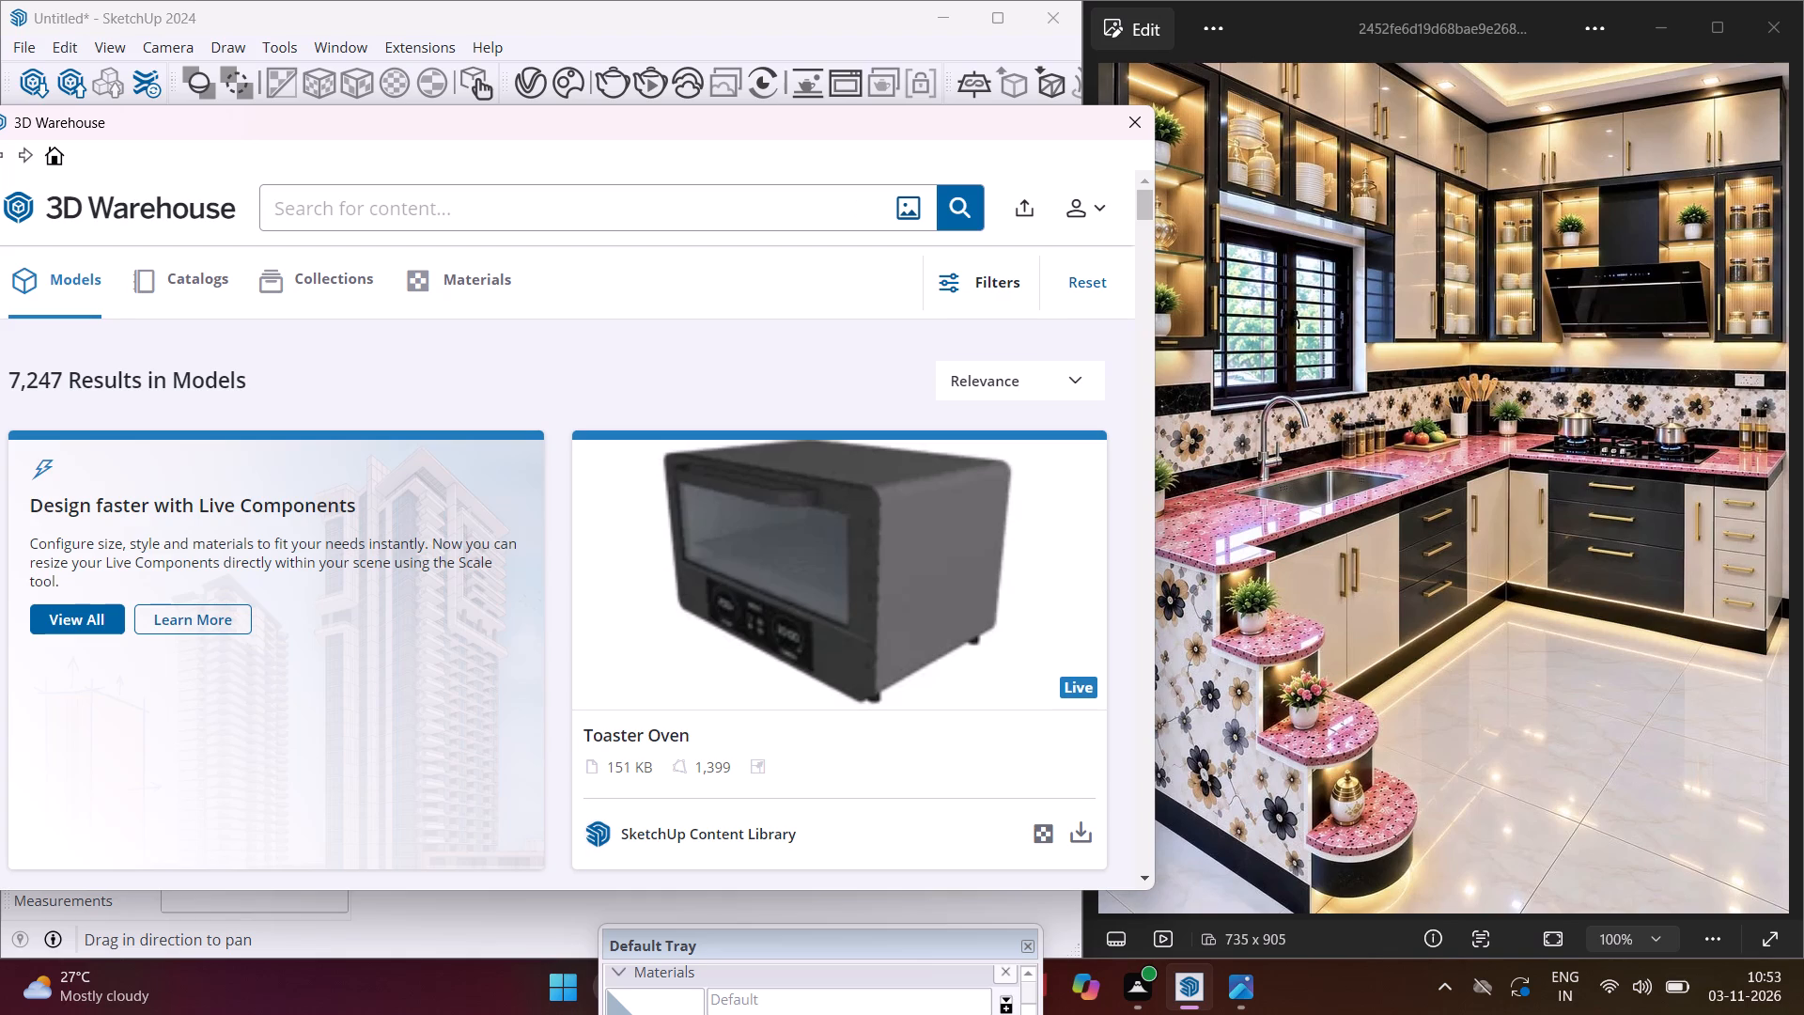
key("c")
key("h")
type("imn")
type("ey")
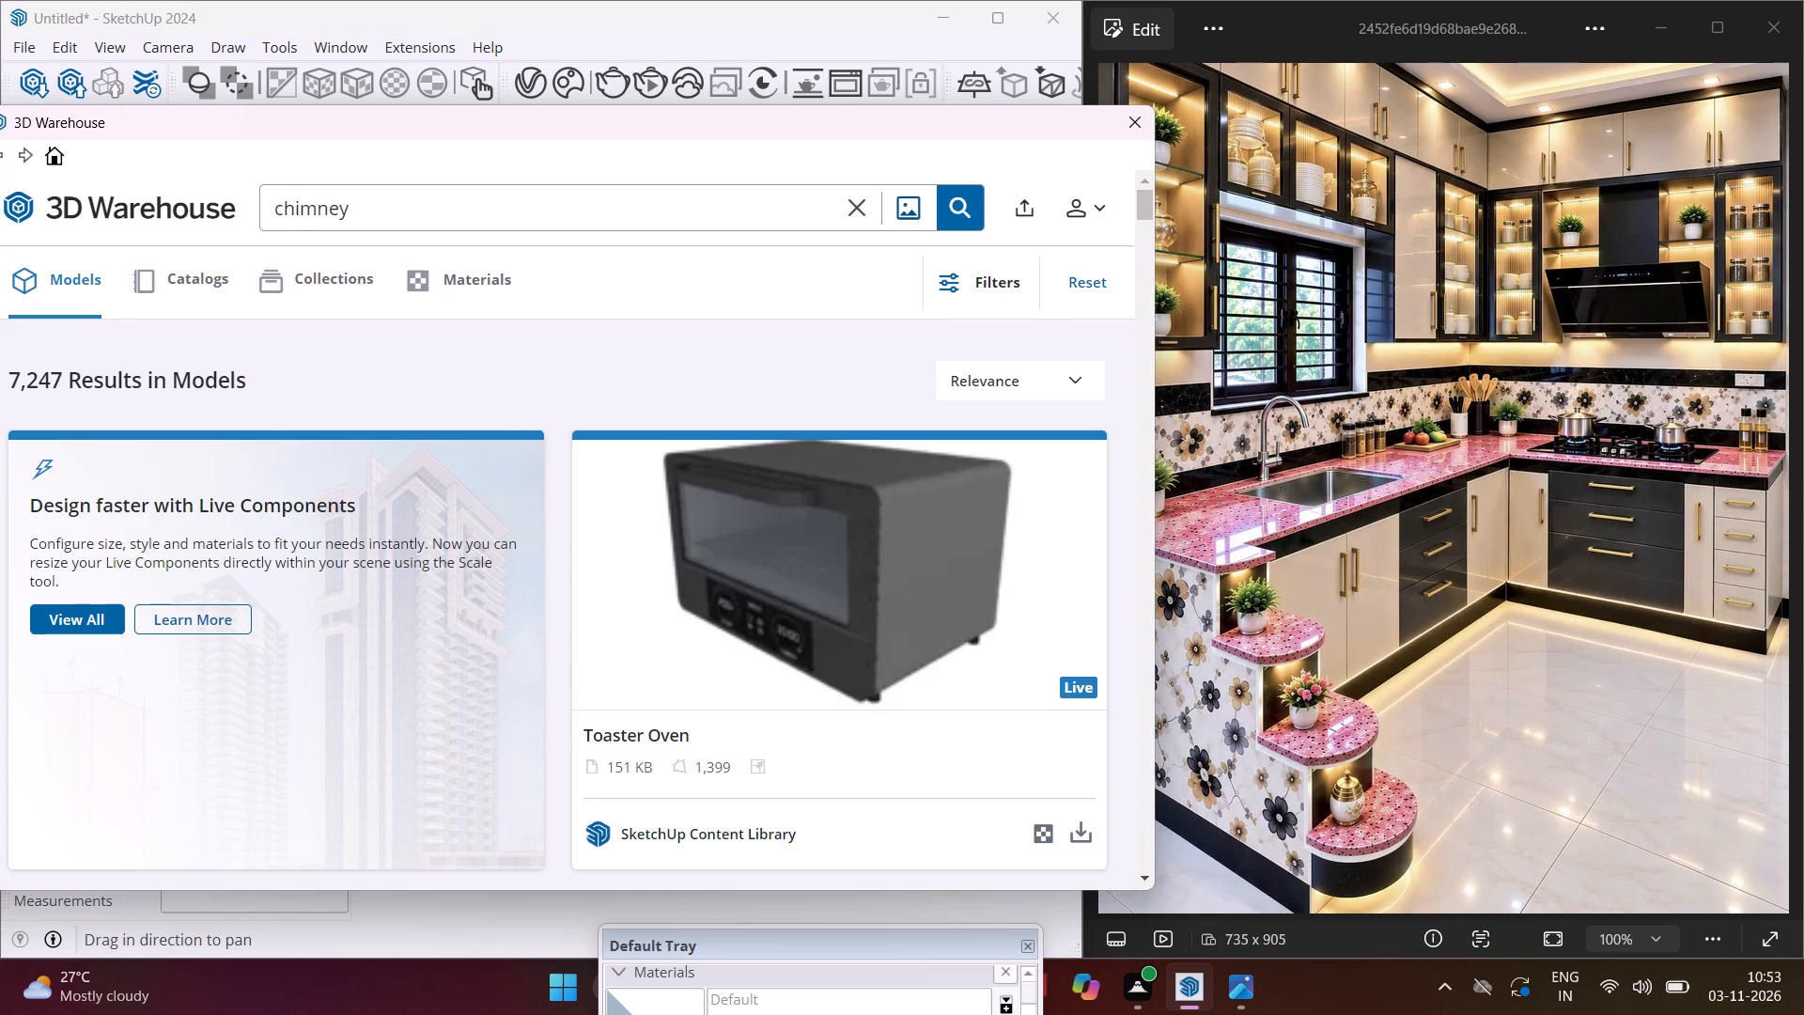
key("Return")
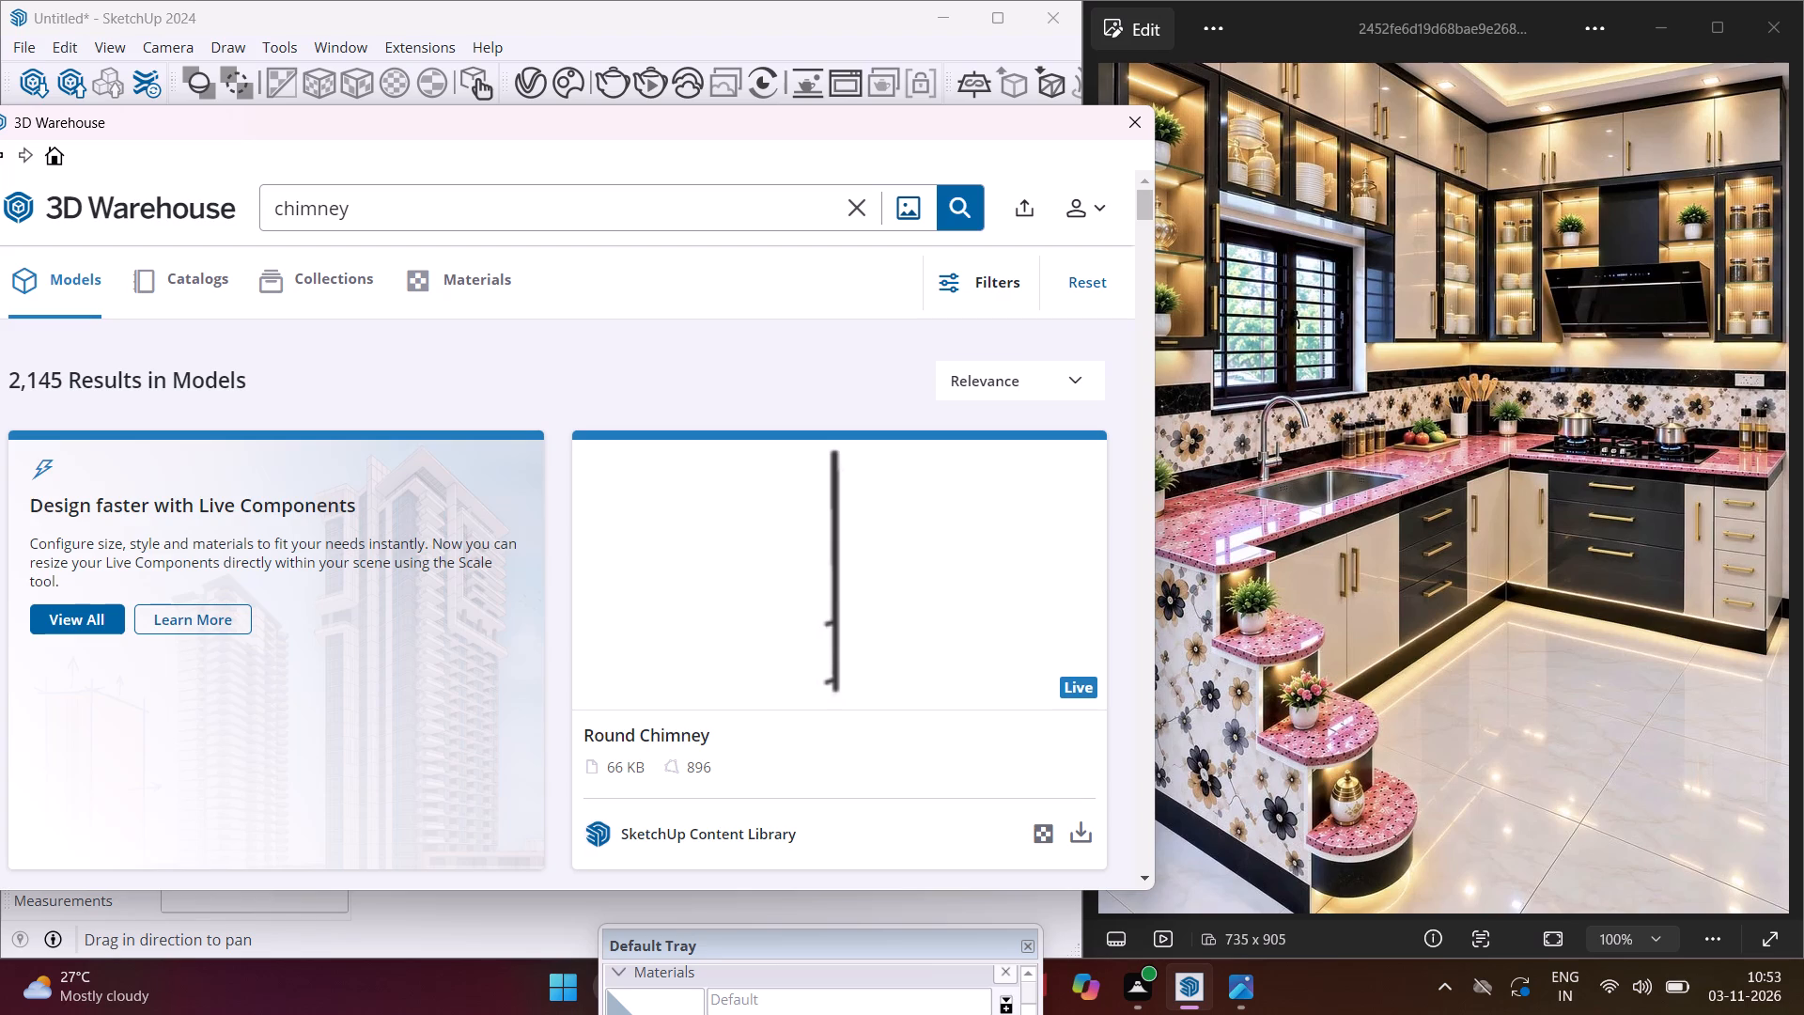
Browse the chimney search results for a black inclined kitchen hood resembling the one in the reference photo.
scroll(461, 336, "down", 5)
scroll(485, 435, "down", 6)
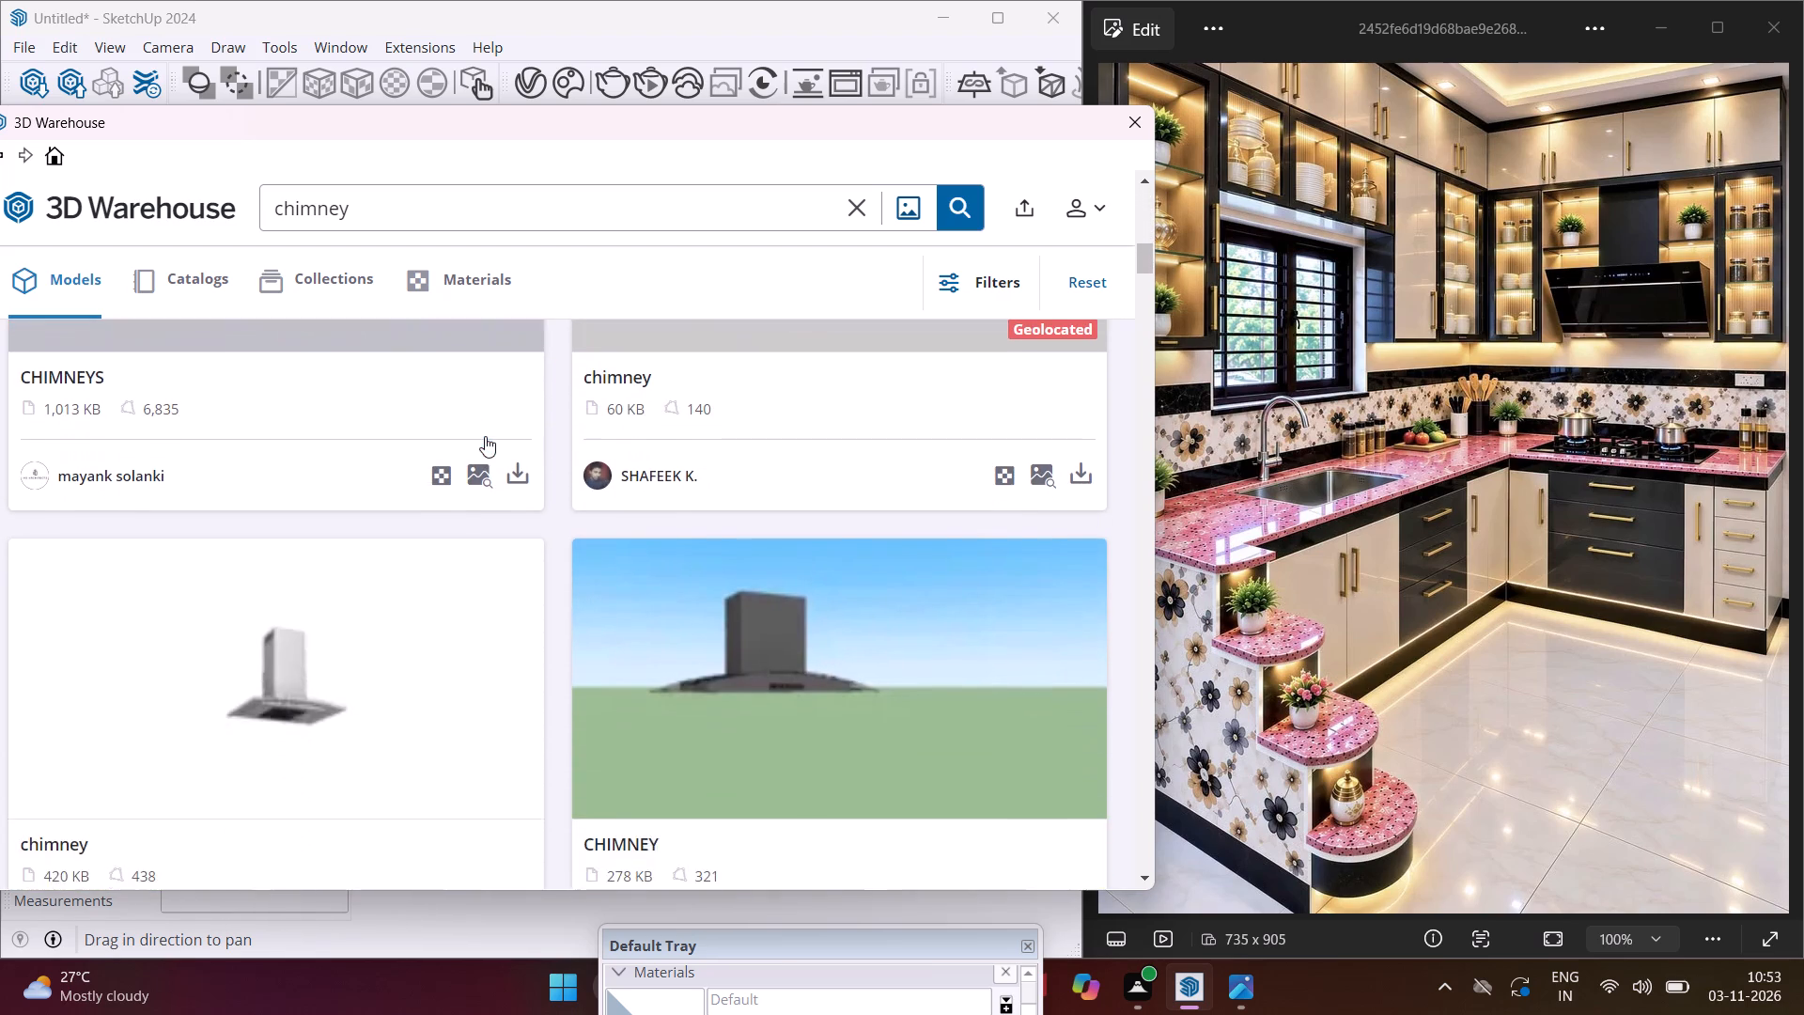
scroll(485, 436, "down", 4)
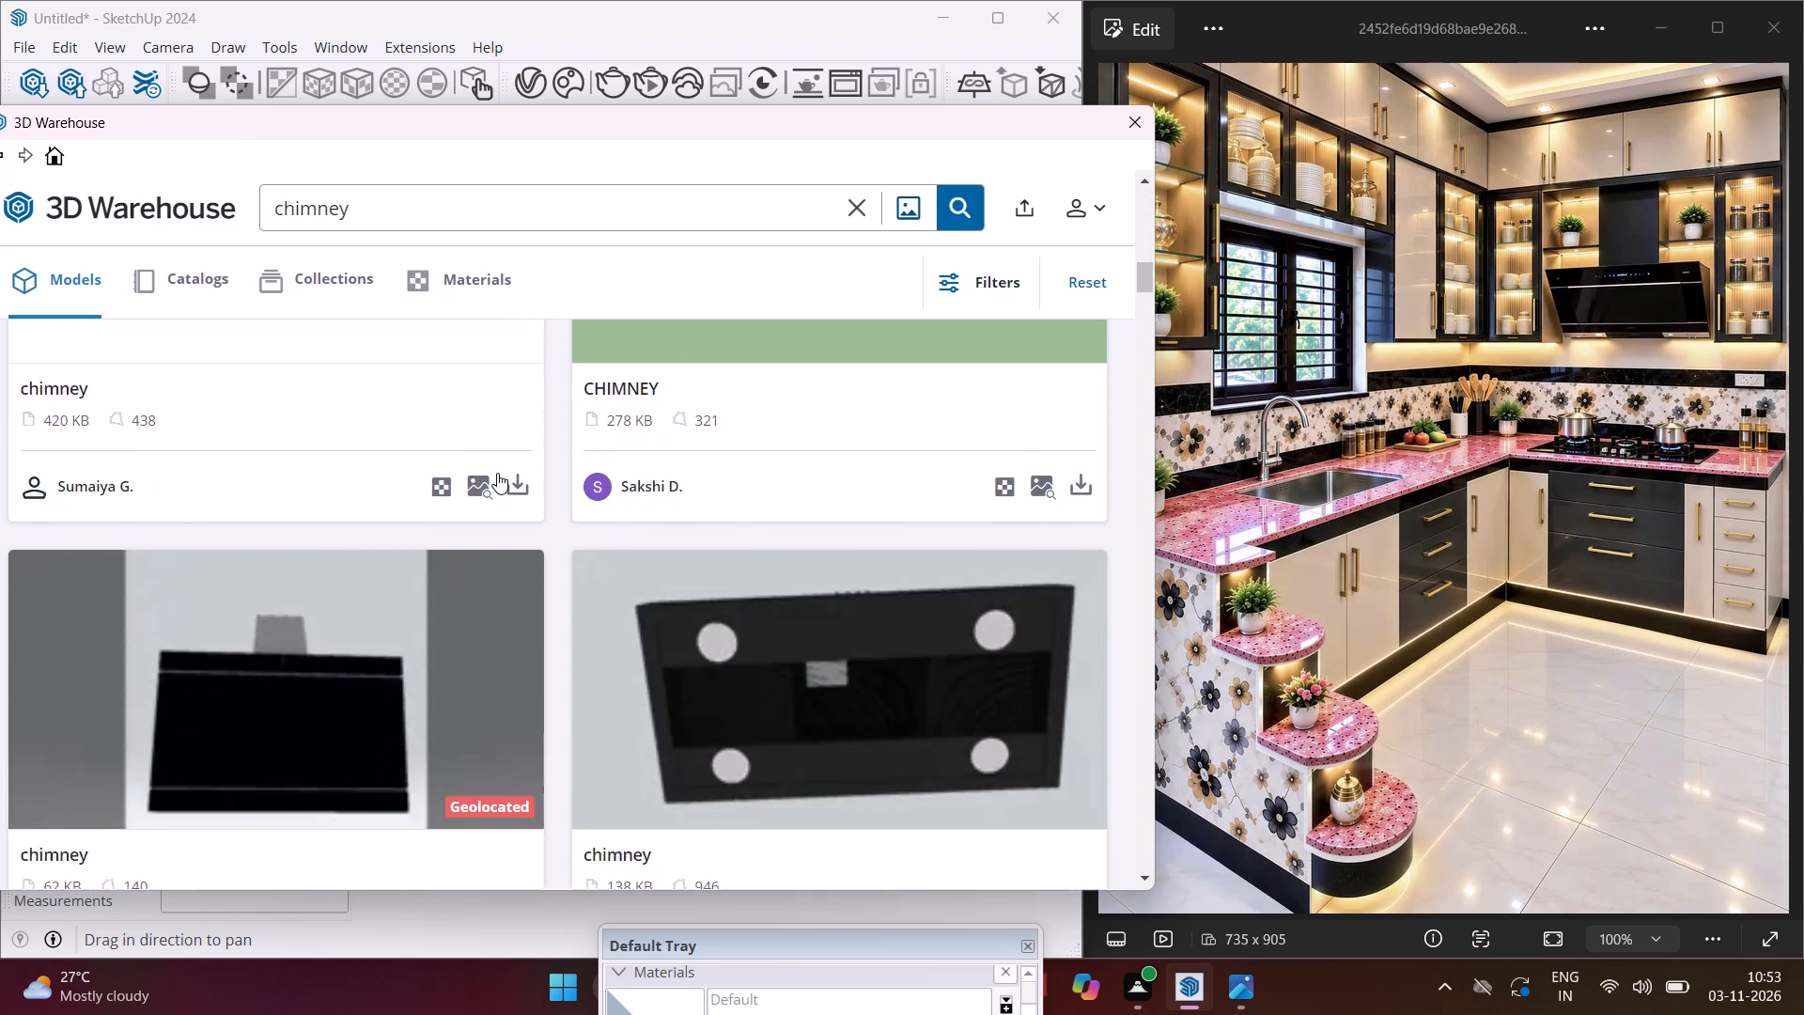
scroll(497, 473, "down", 5)
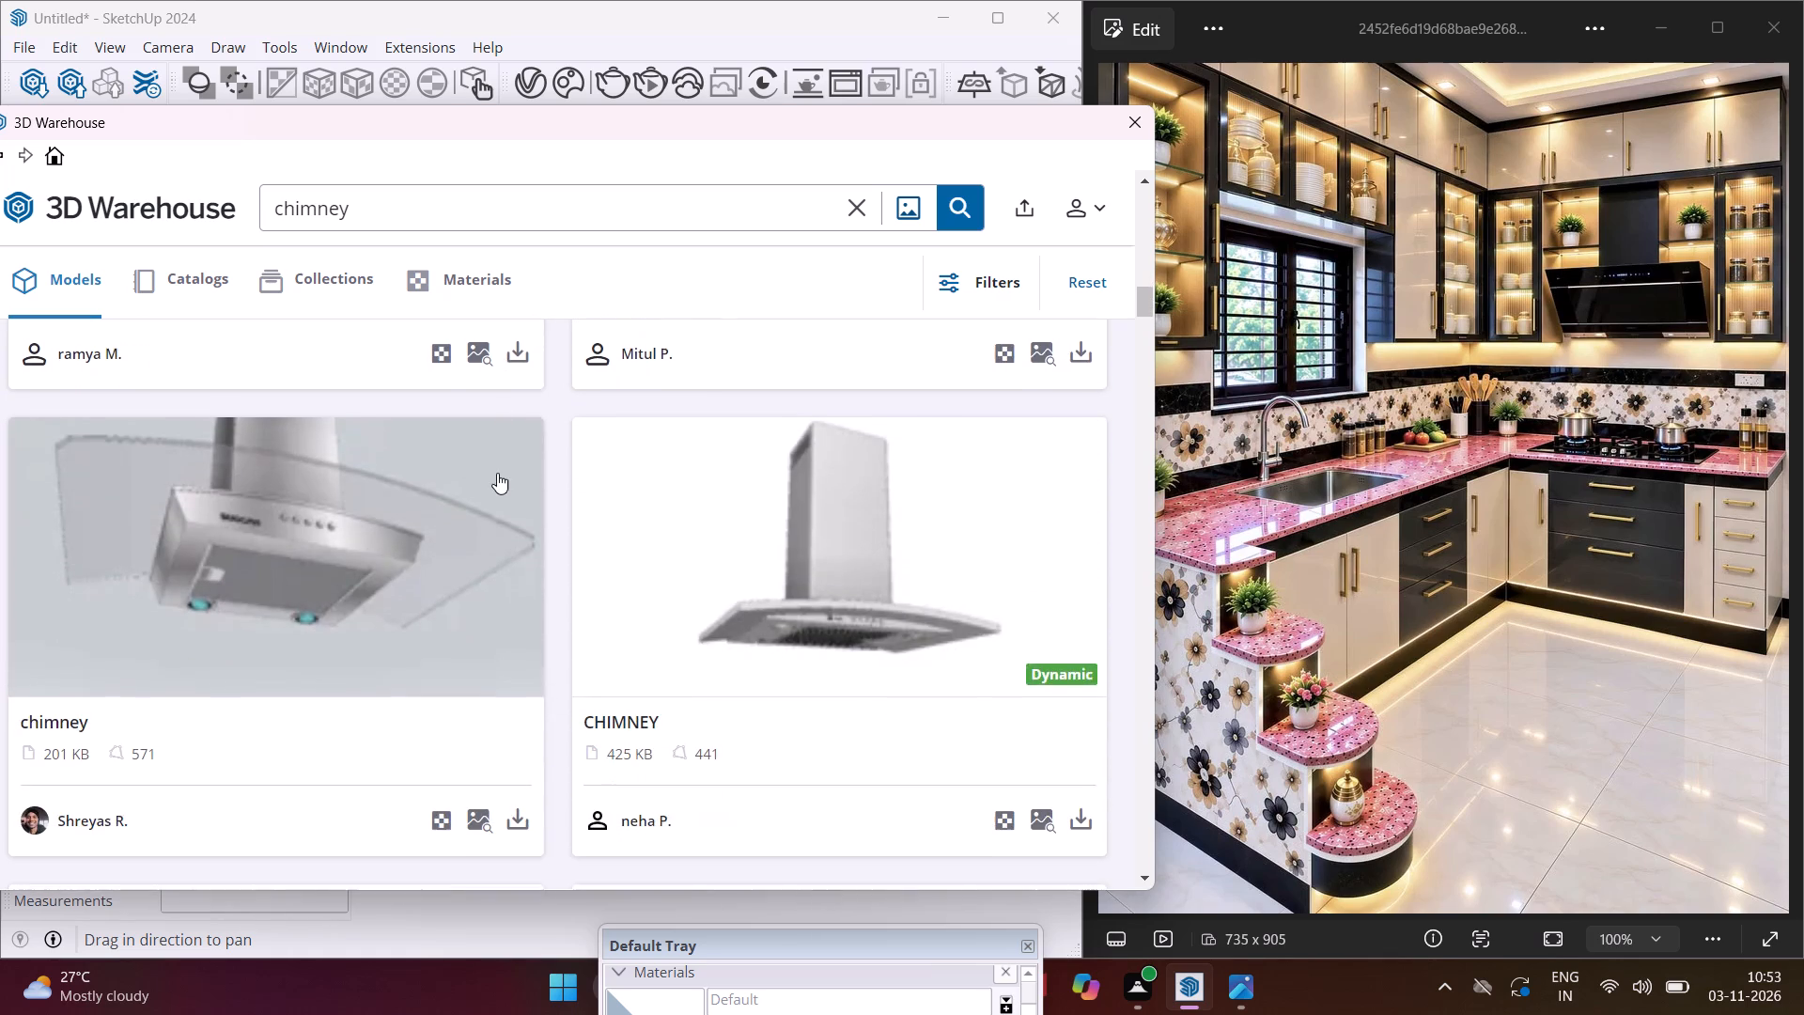
scroll(497, 473, "down", 4)
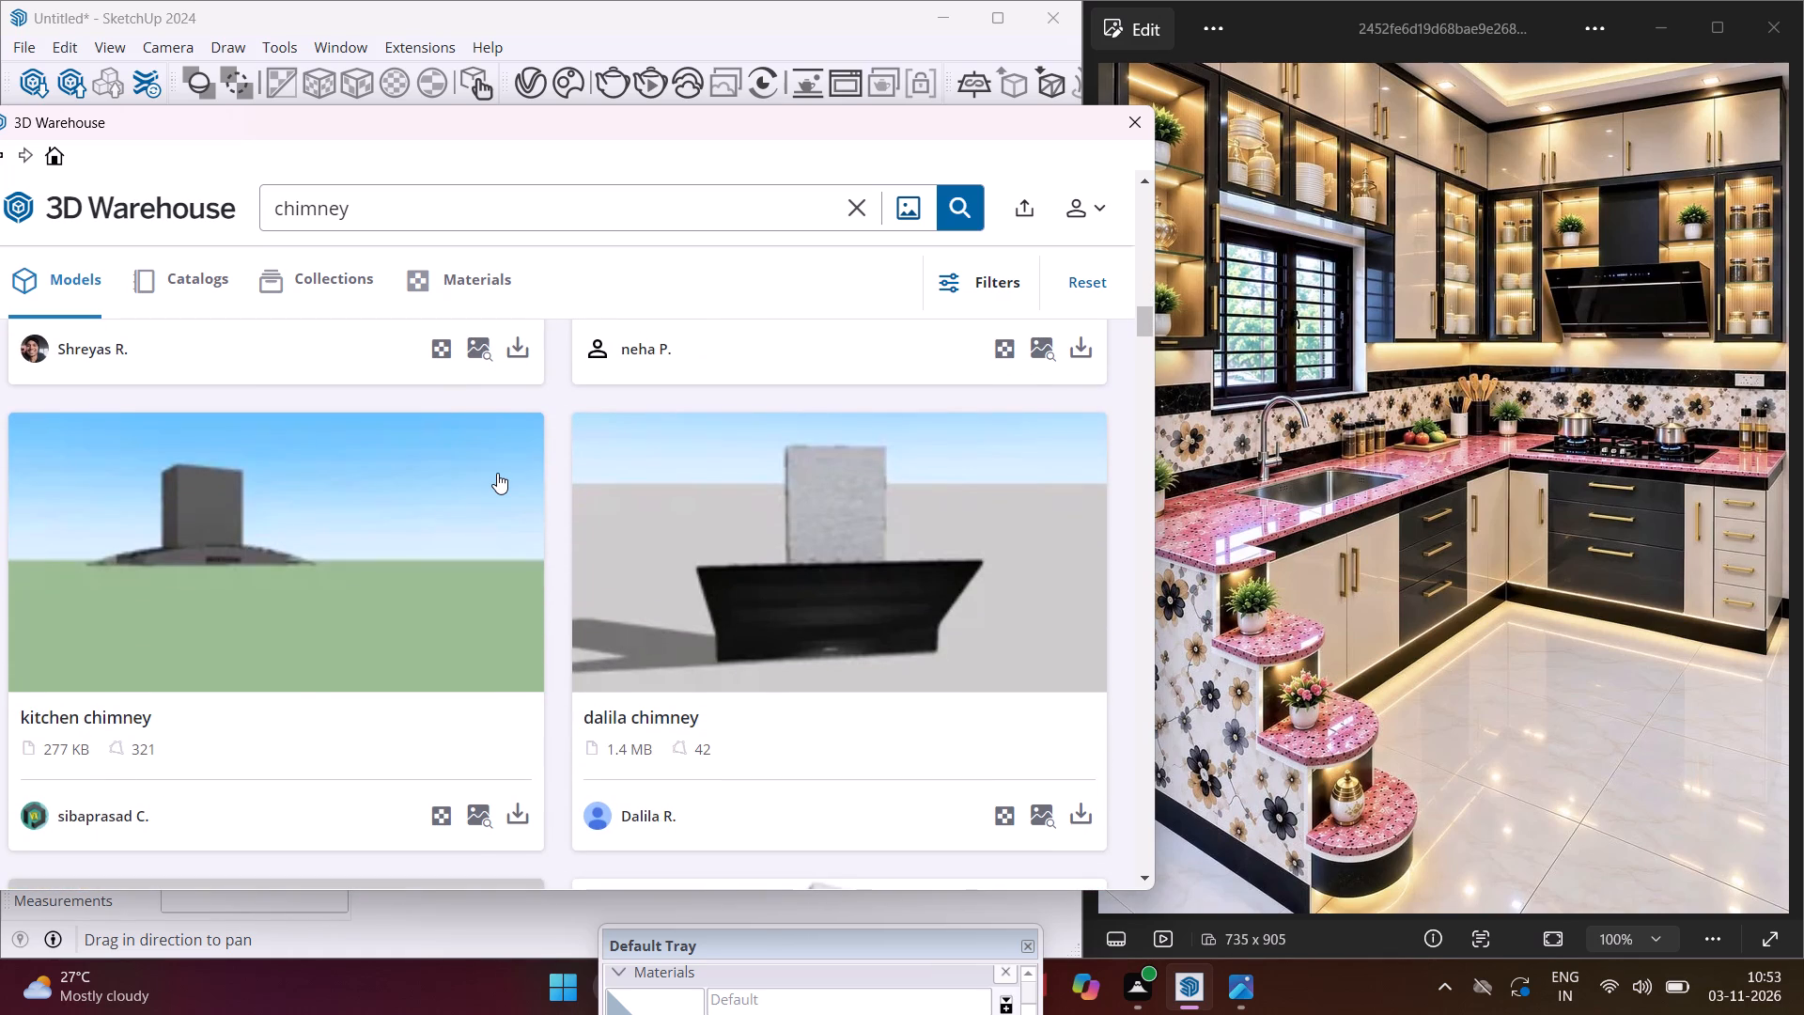
scroll(497, 473, "down", 6)
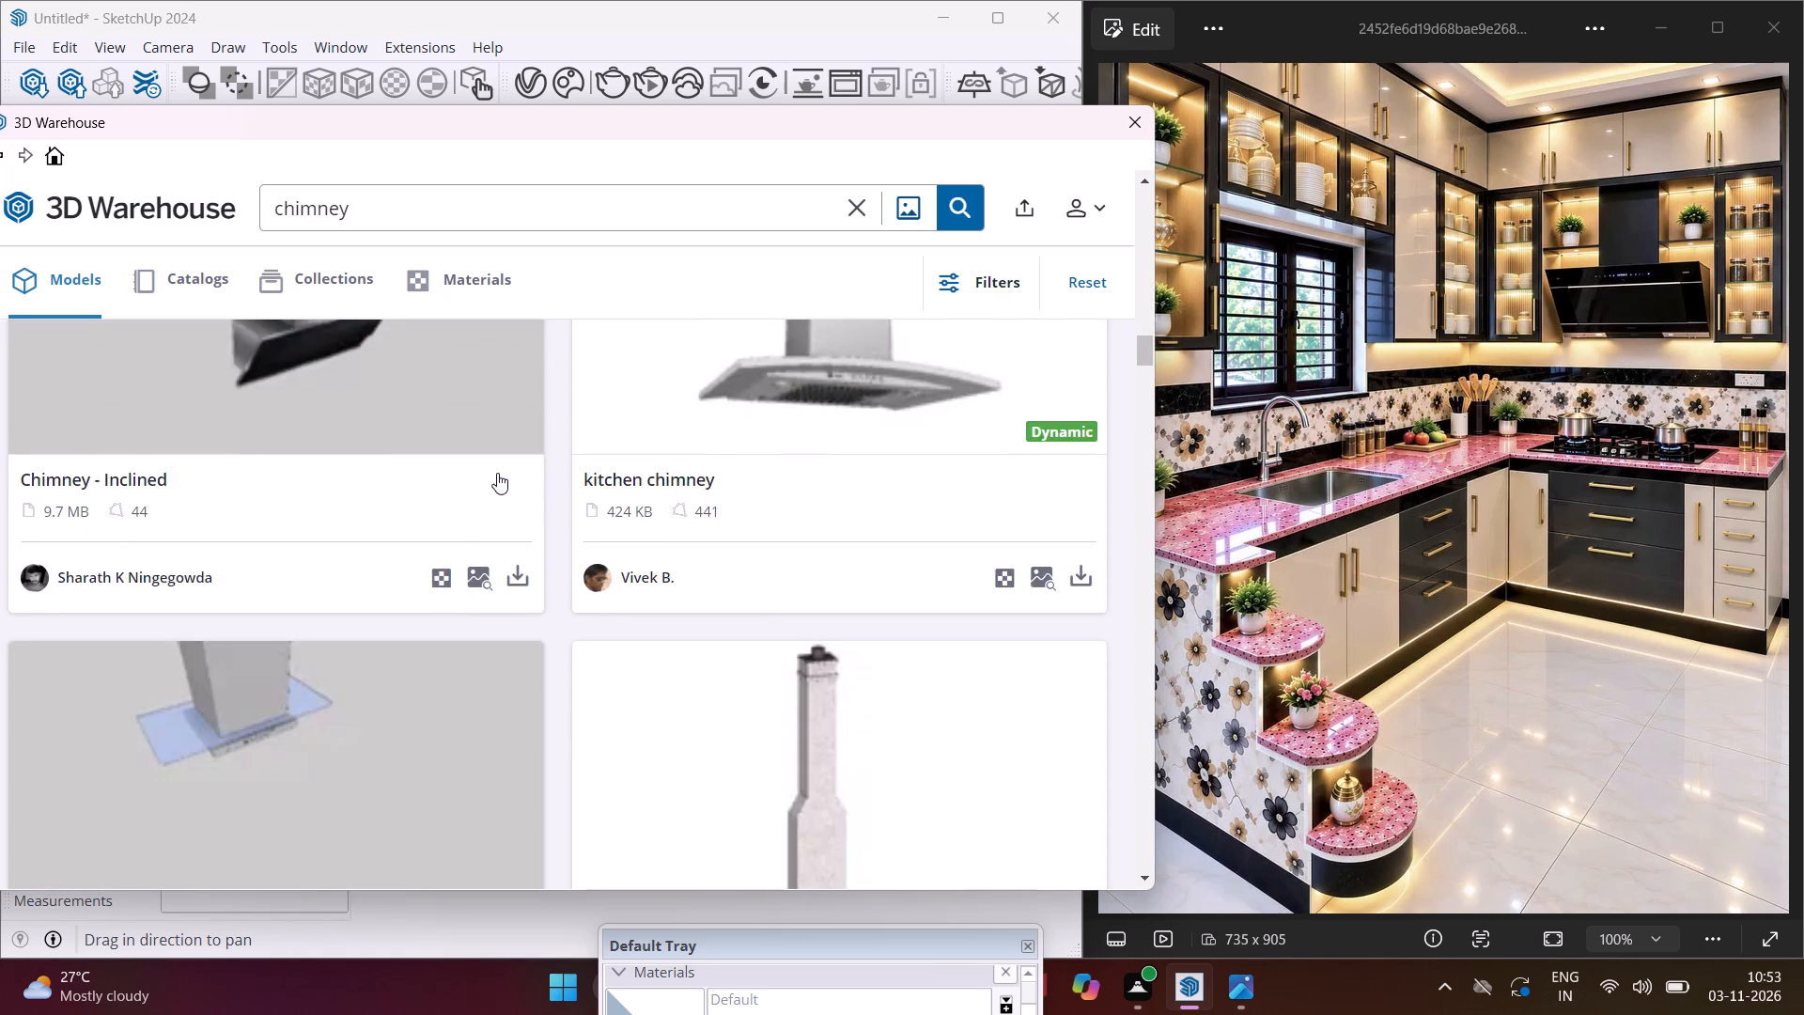
scroll(497, 473, "down", 15)
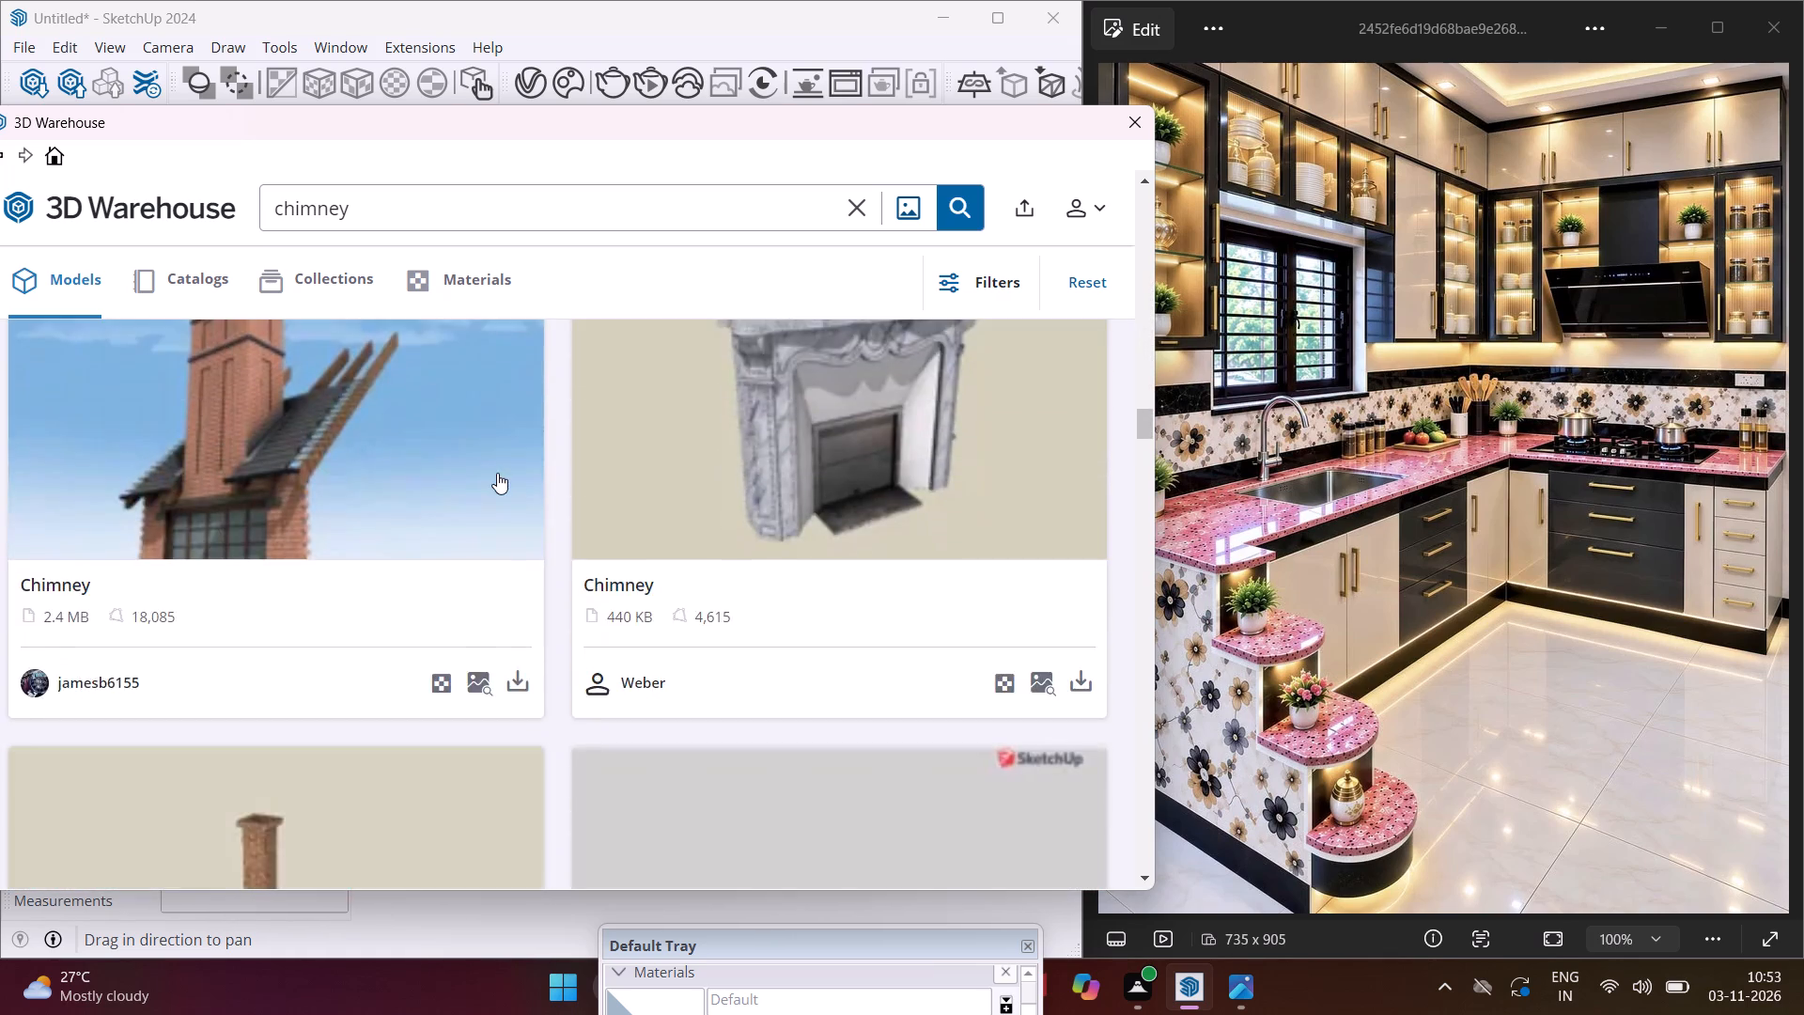
scroll(497, 473, "down", 19)
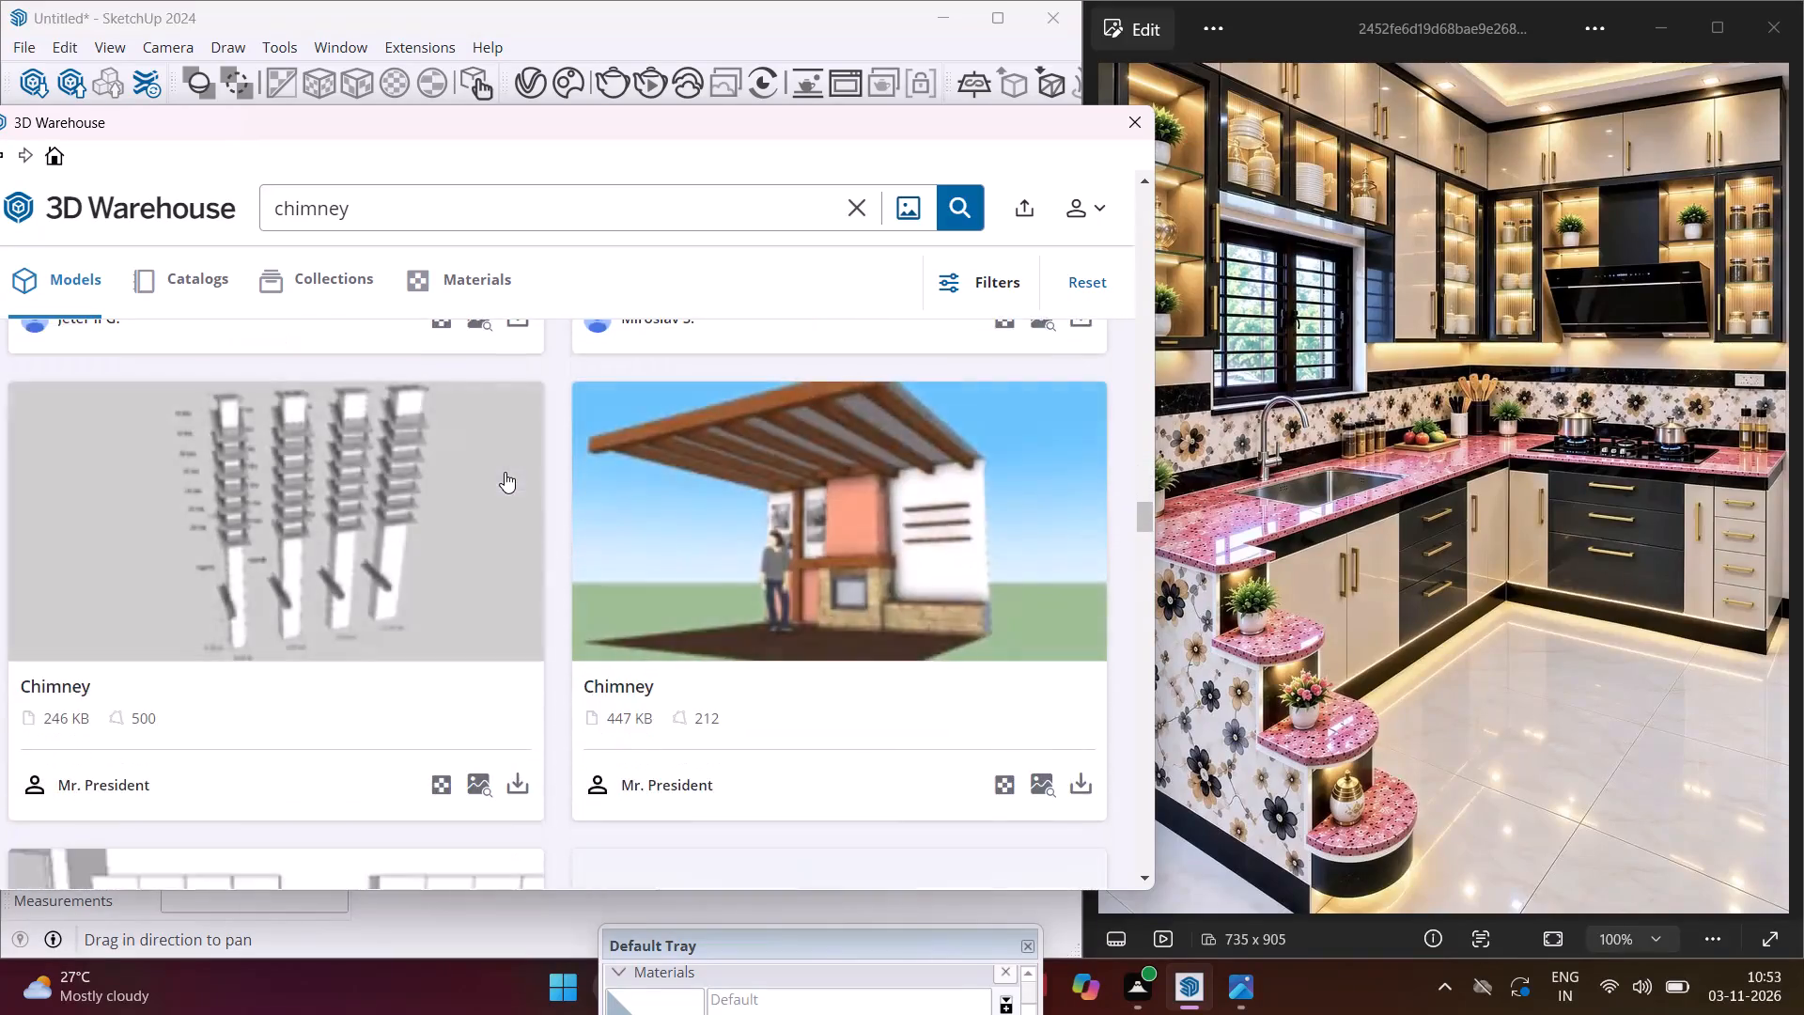
scroll(505, 472, "down", 18)
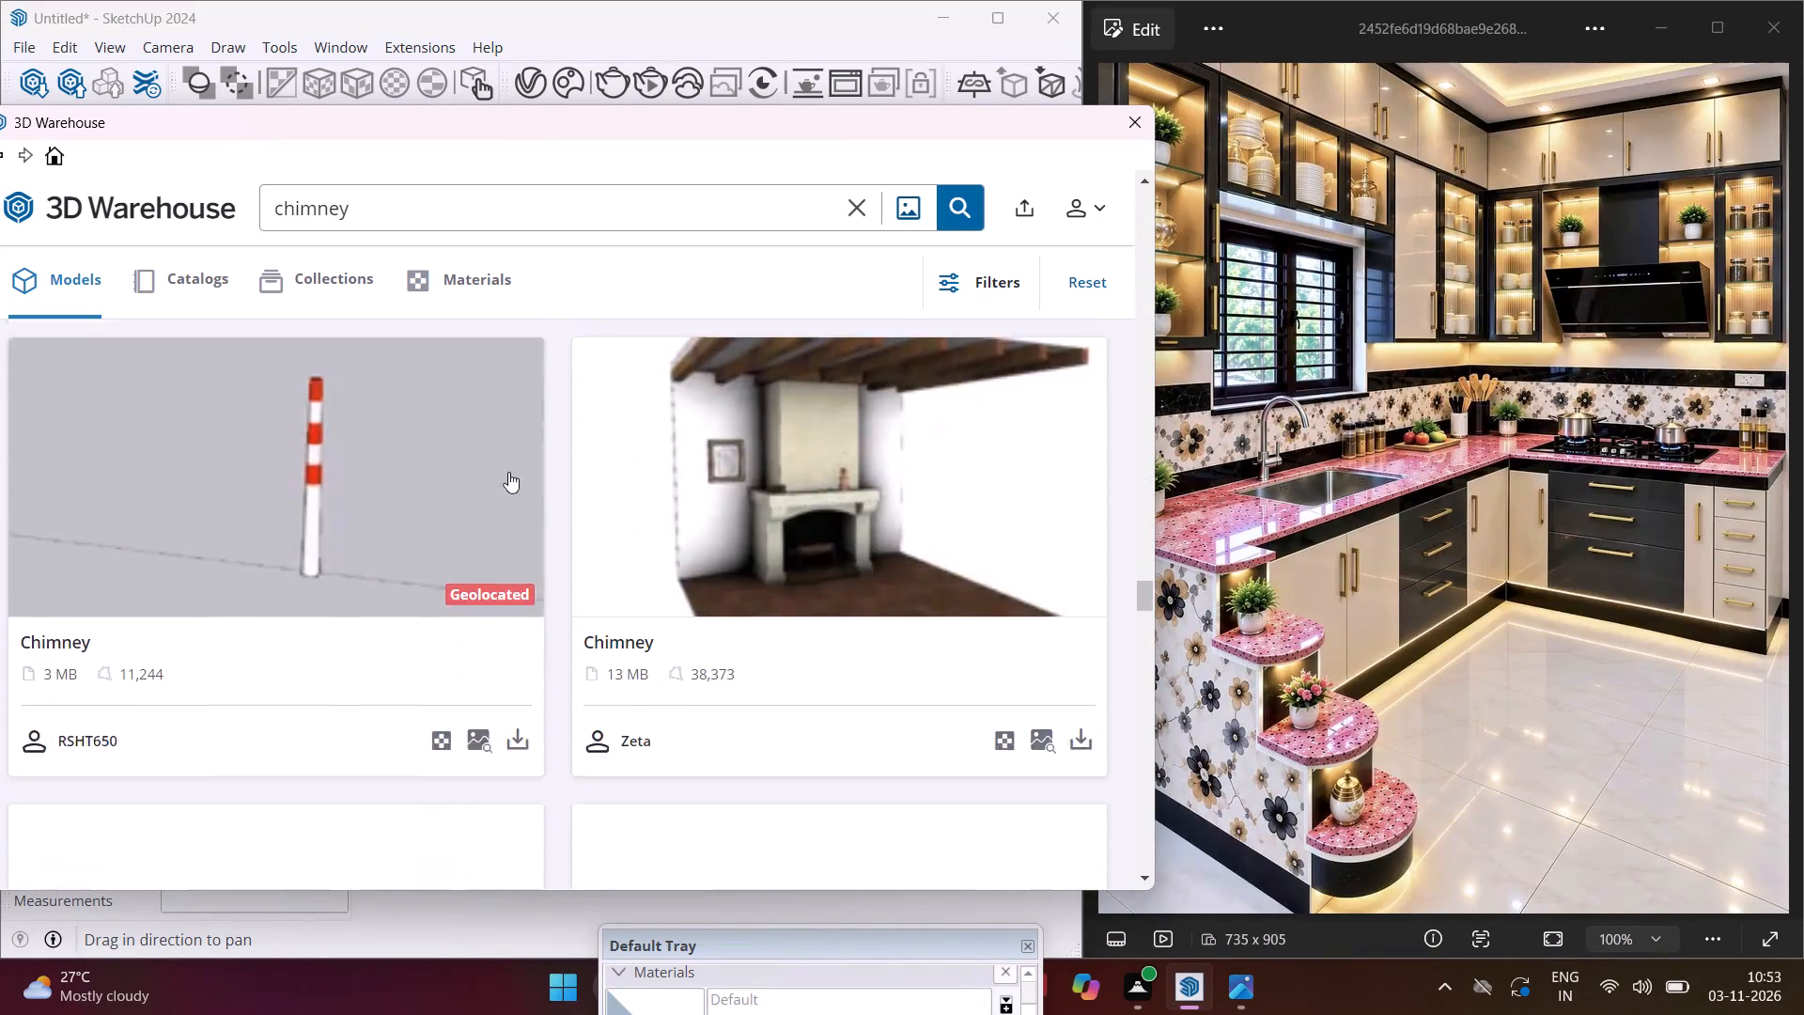
scroll(508, 472, "down", 16)
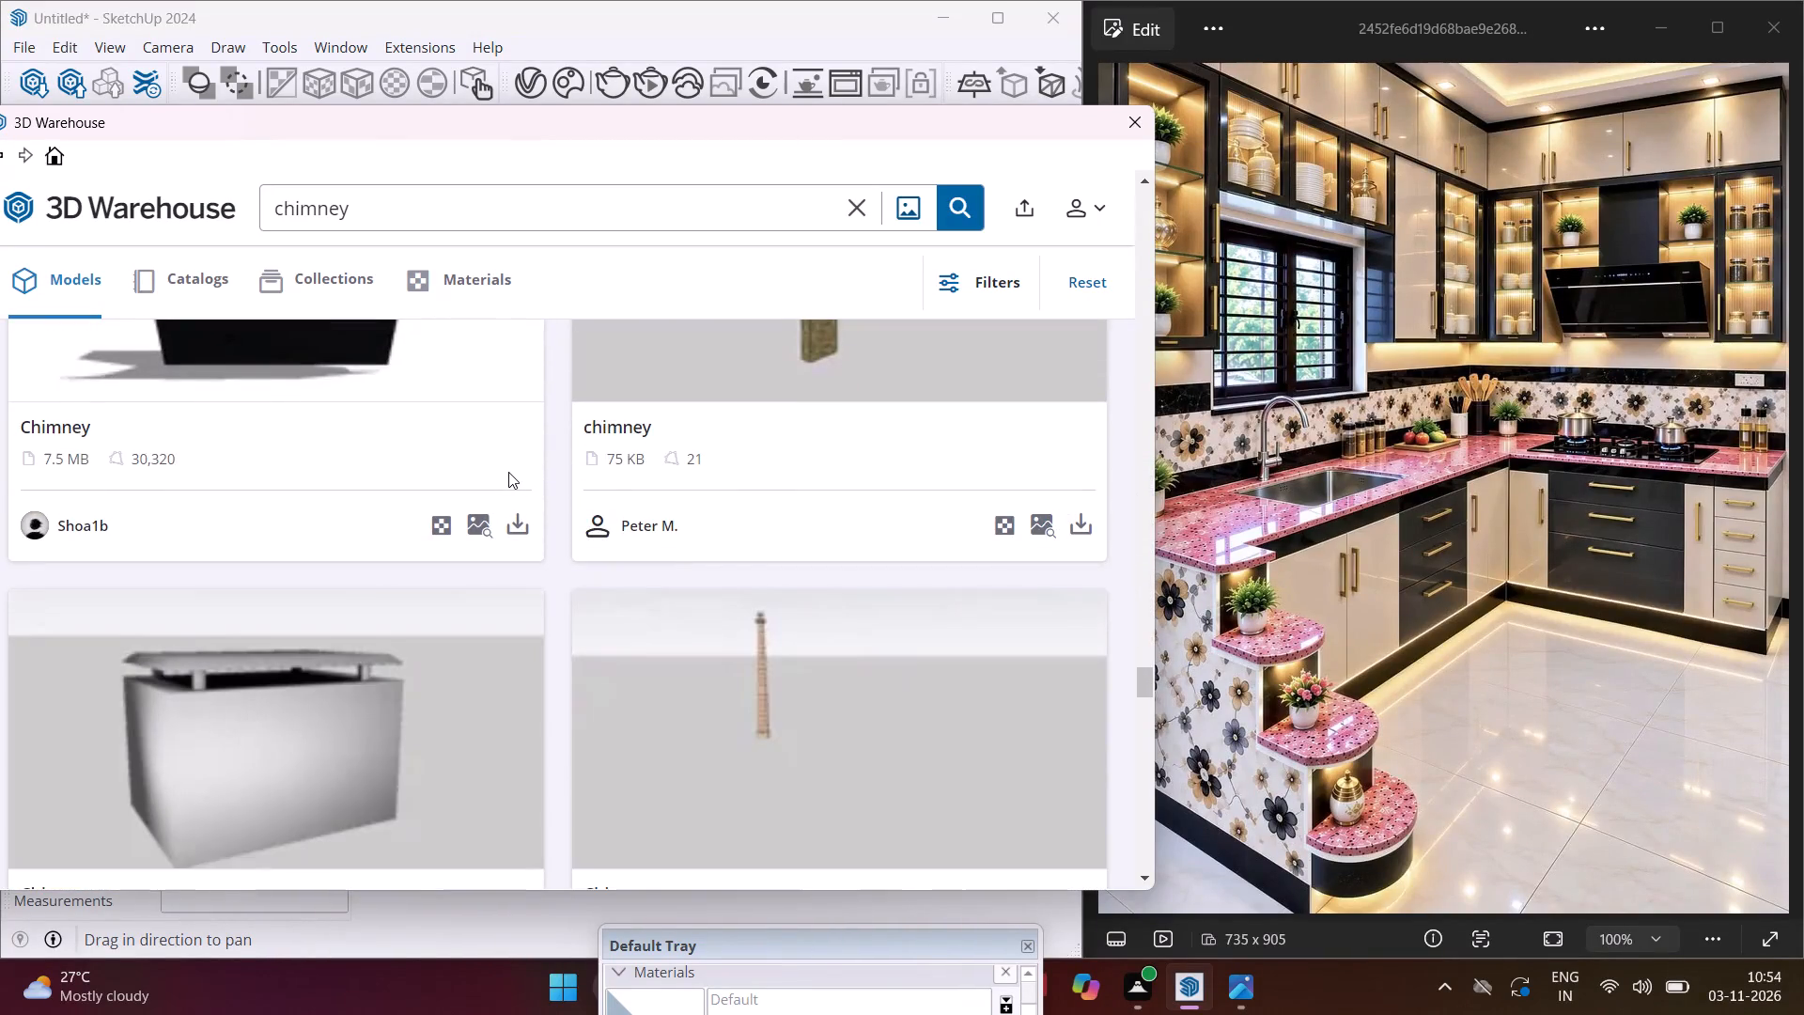
Load the 7.5 MB black inclined kitchen "Chimney" directly into the model and place it outside the kitchen floor.
scroll(508, 472, "up", 2)
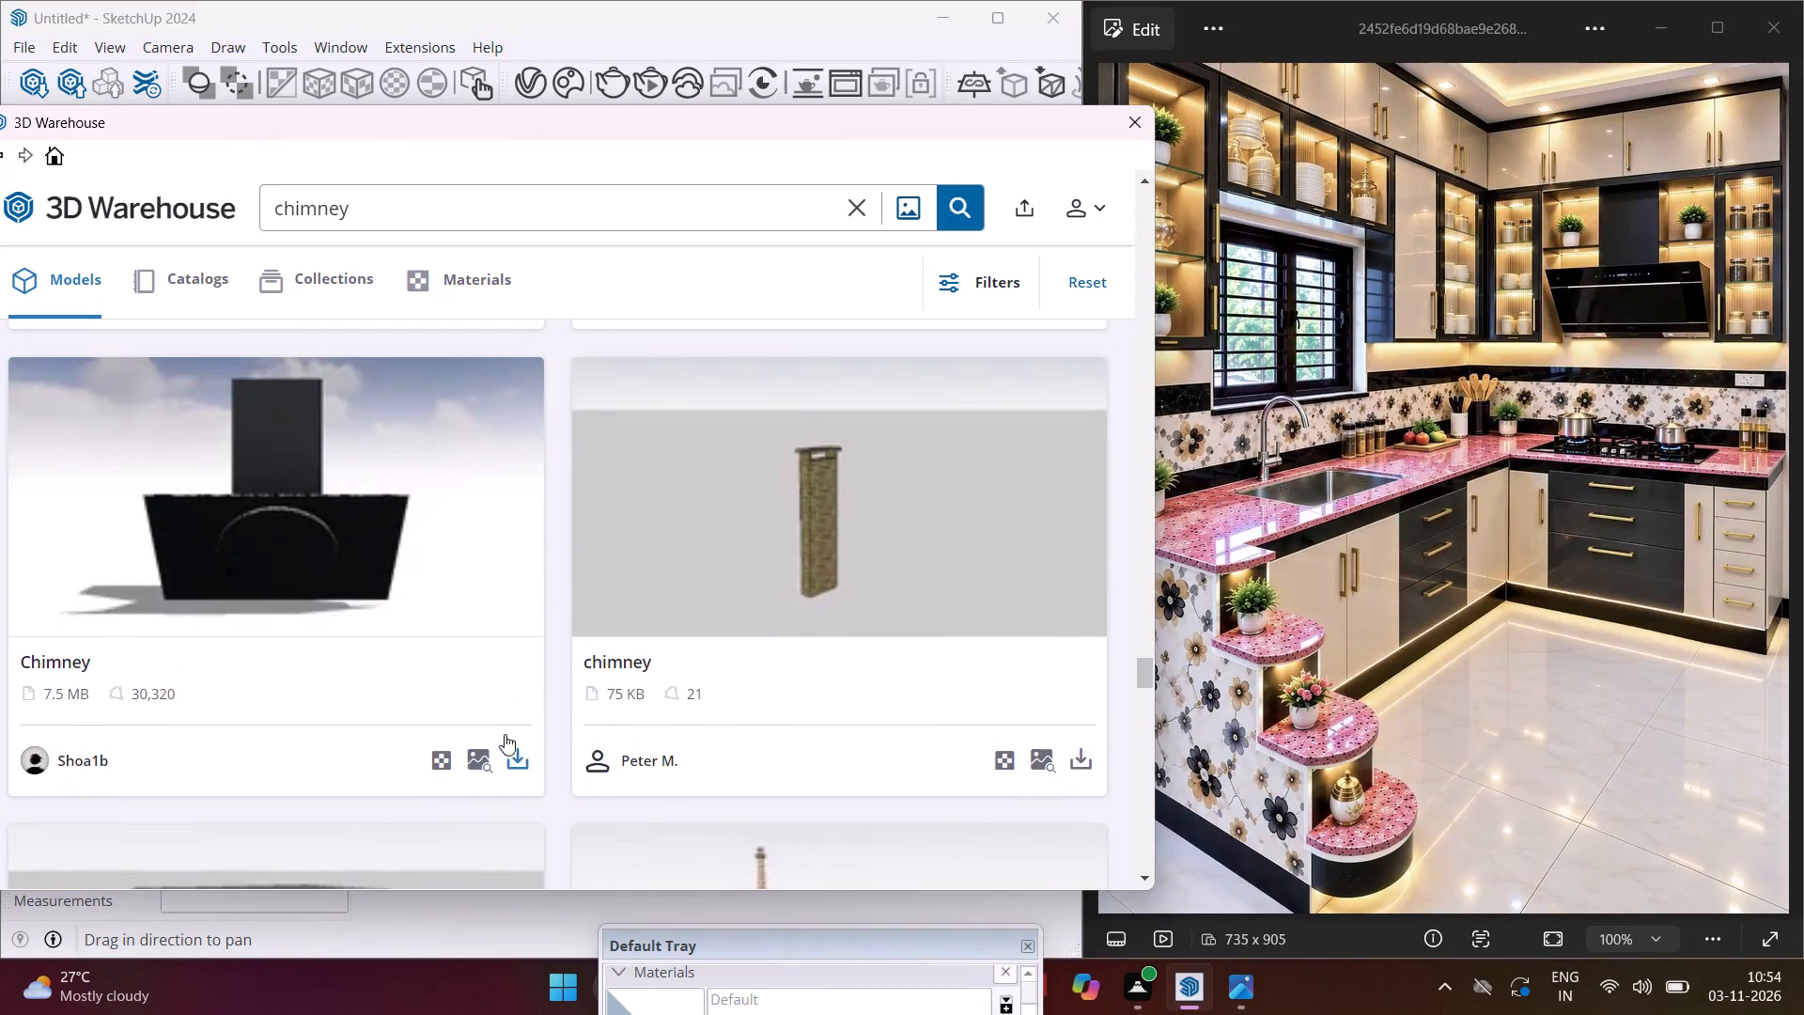
left_click(508, 759)
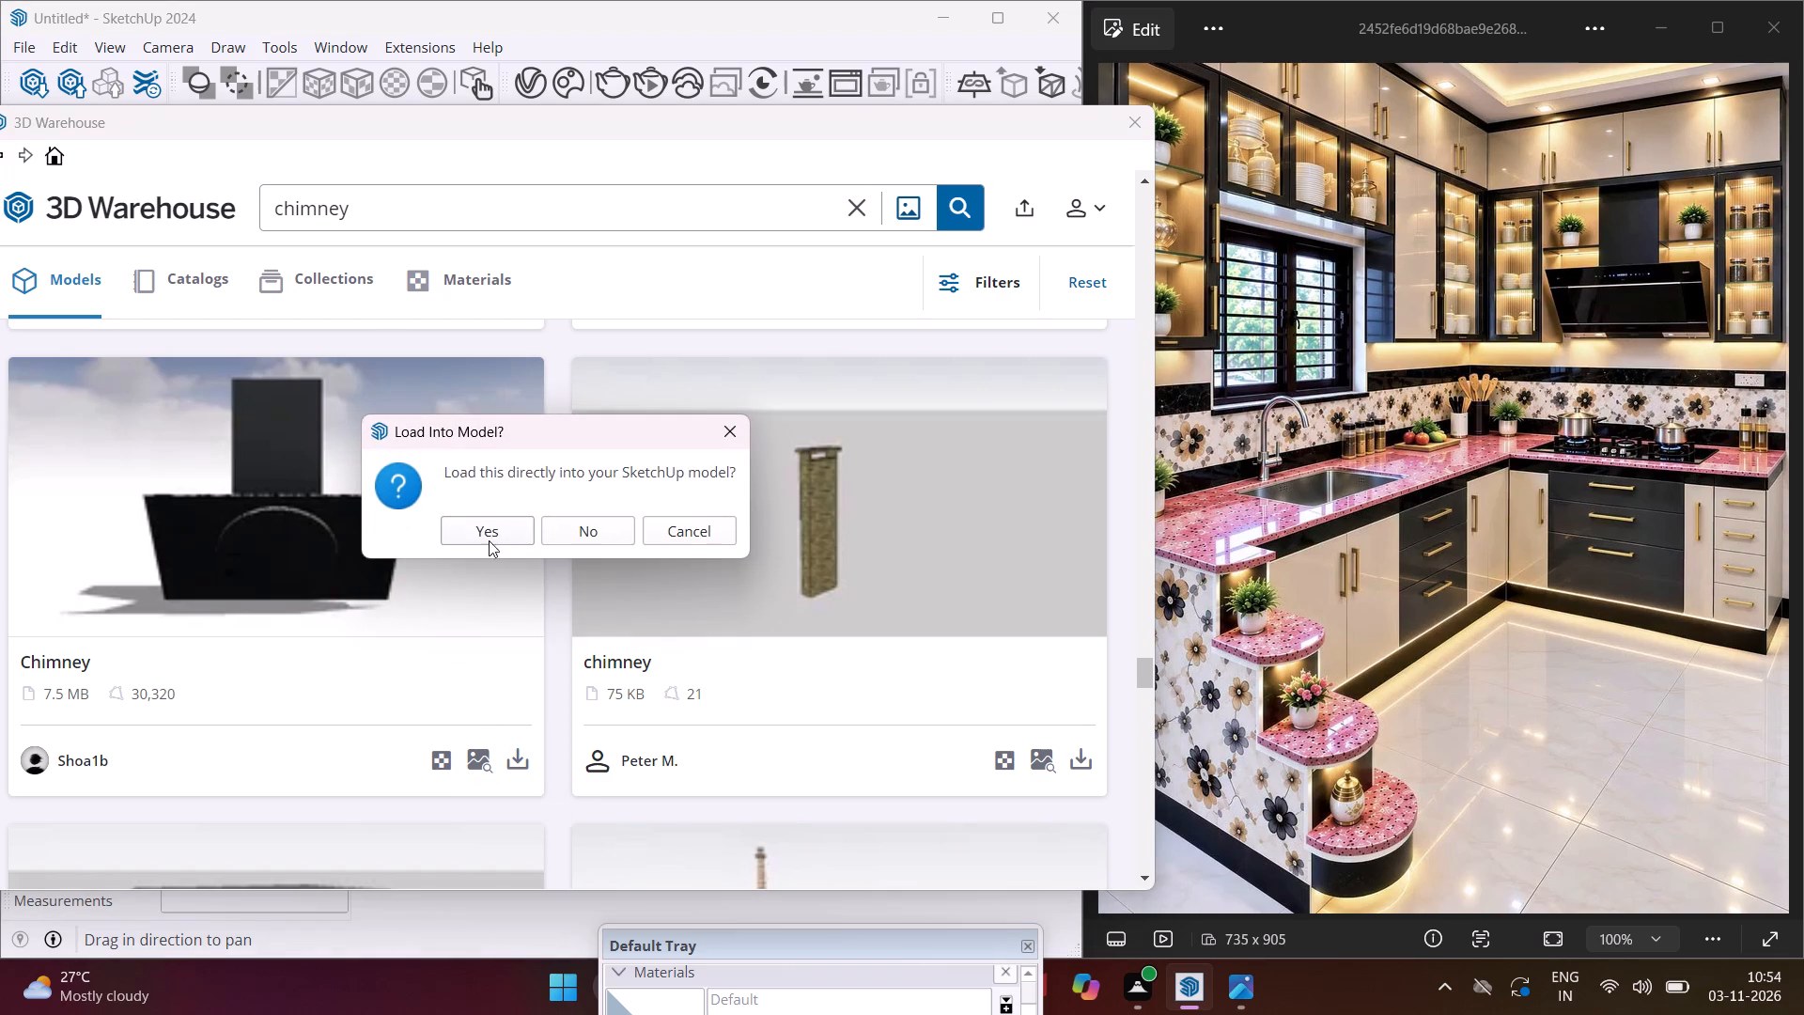
left_click(516, 527)
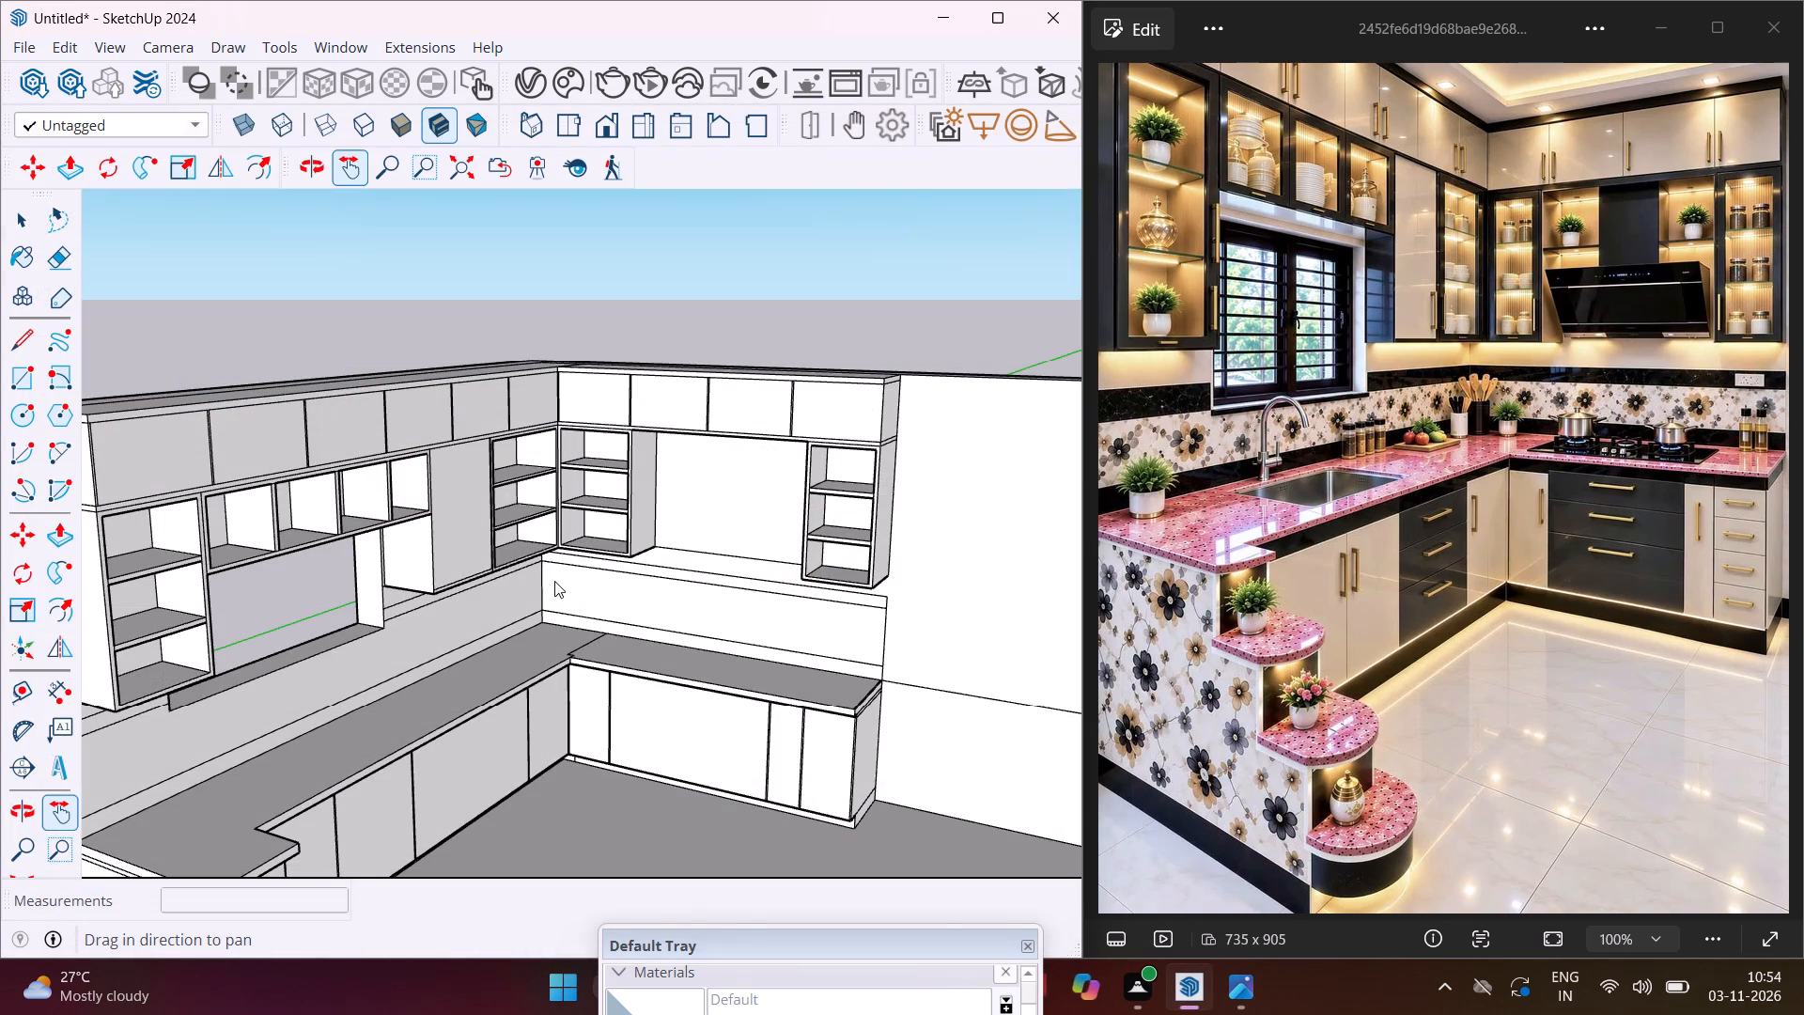
left_click(738, 564)
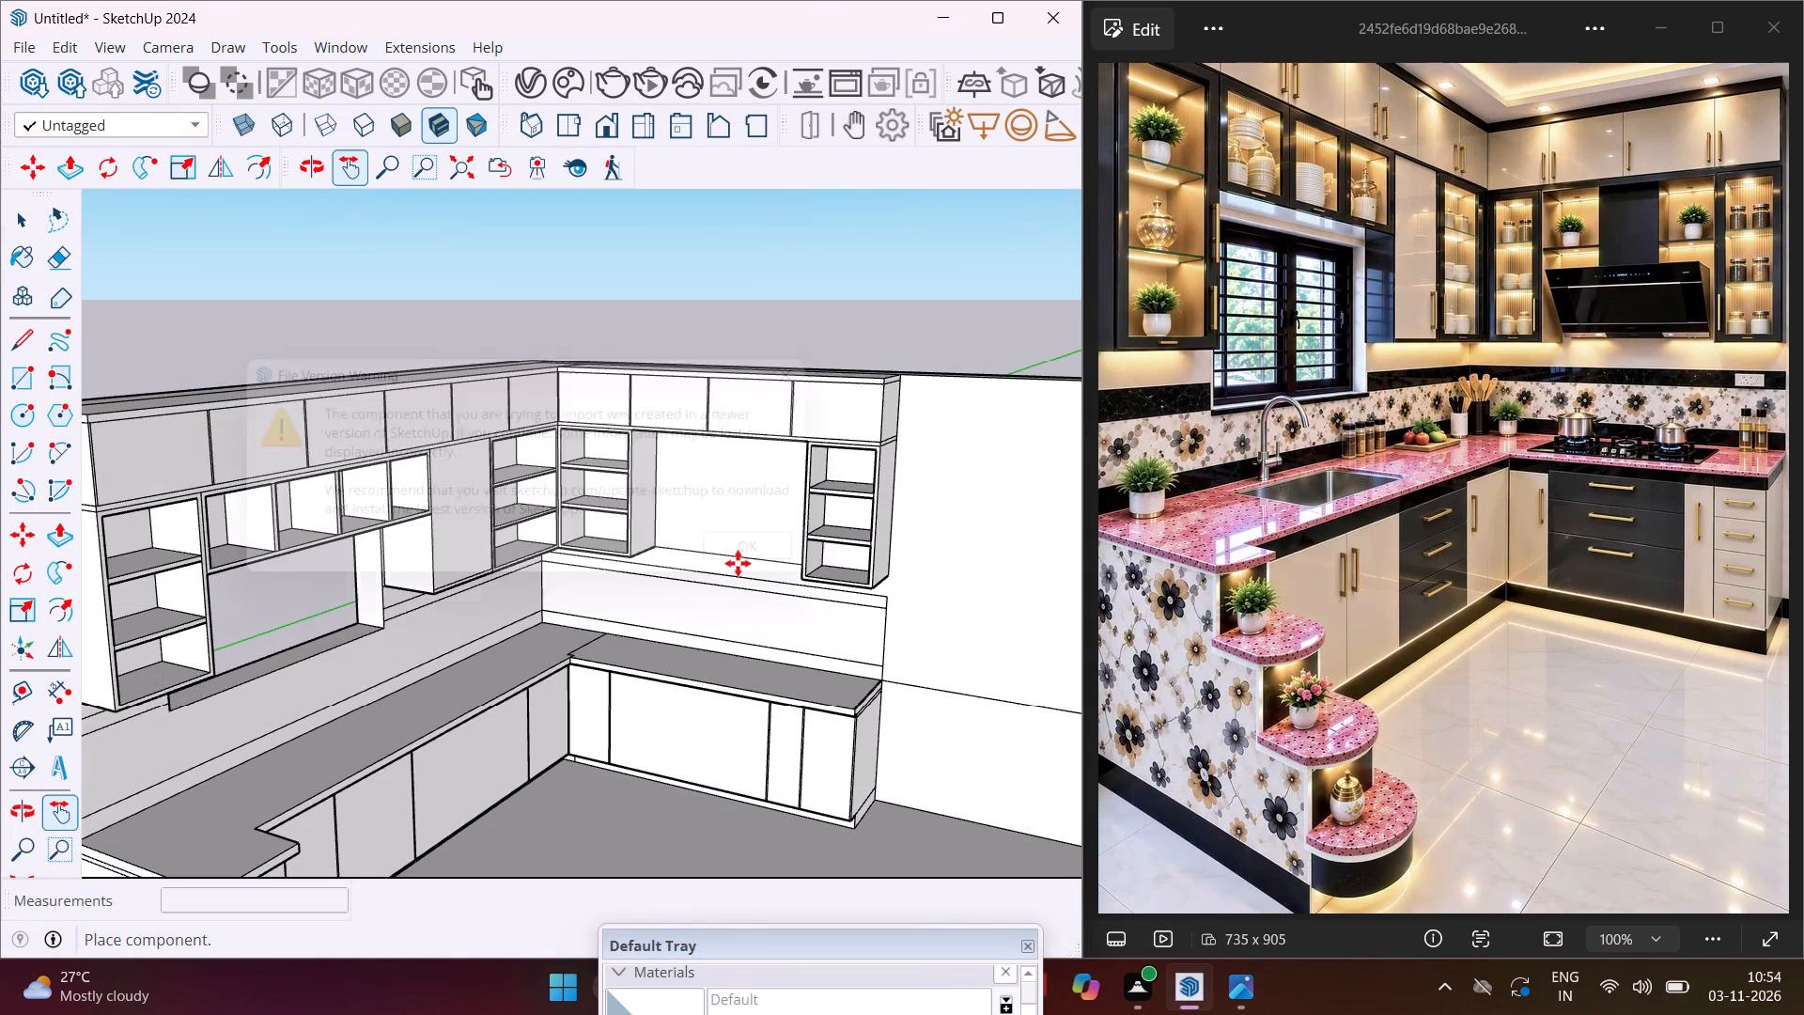
scroll(652, 582, "down", 9)
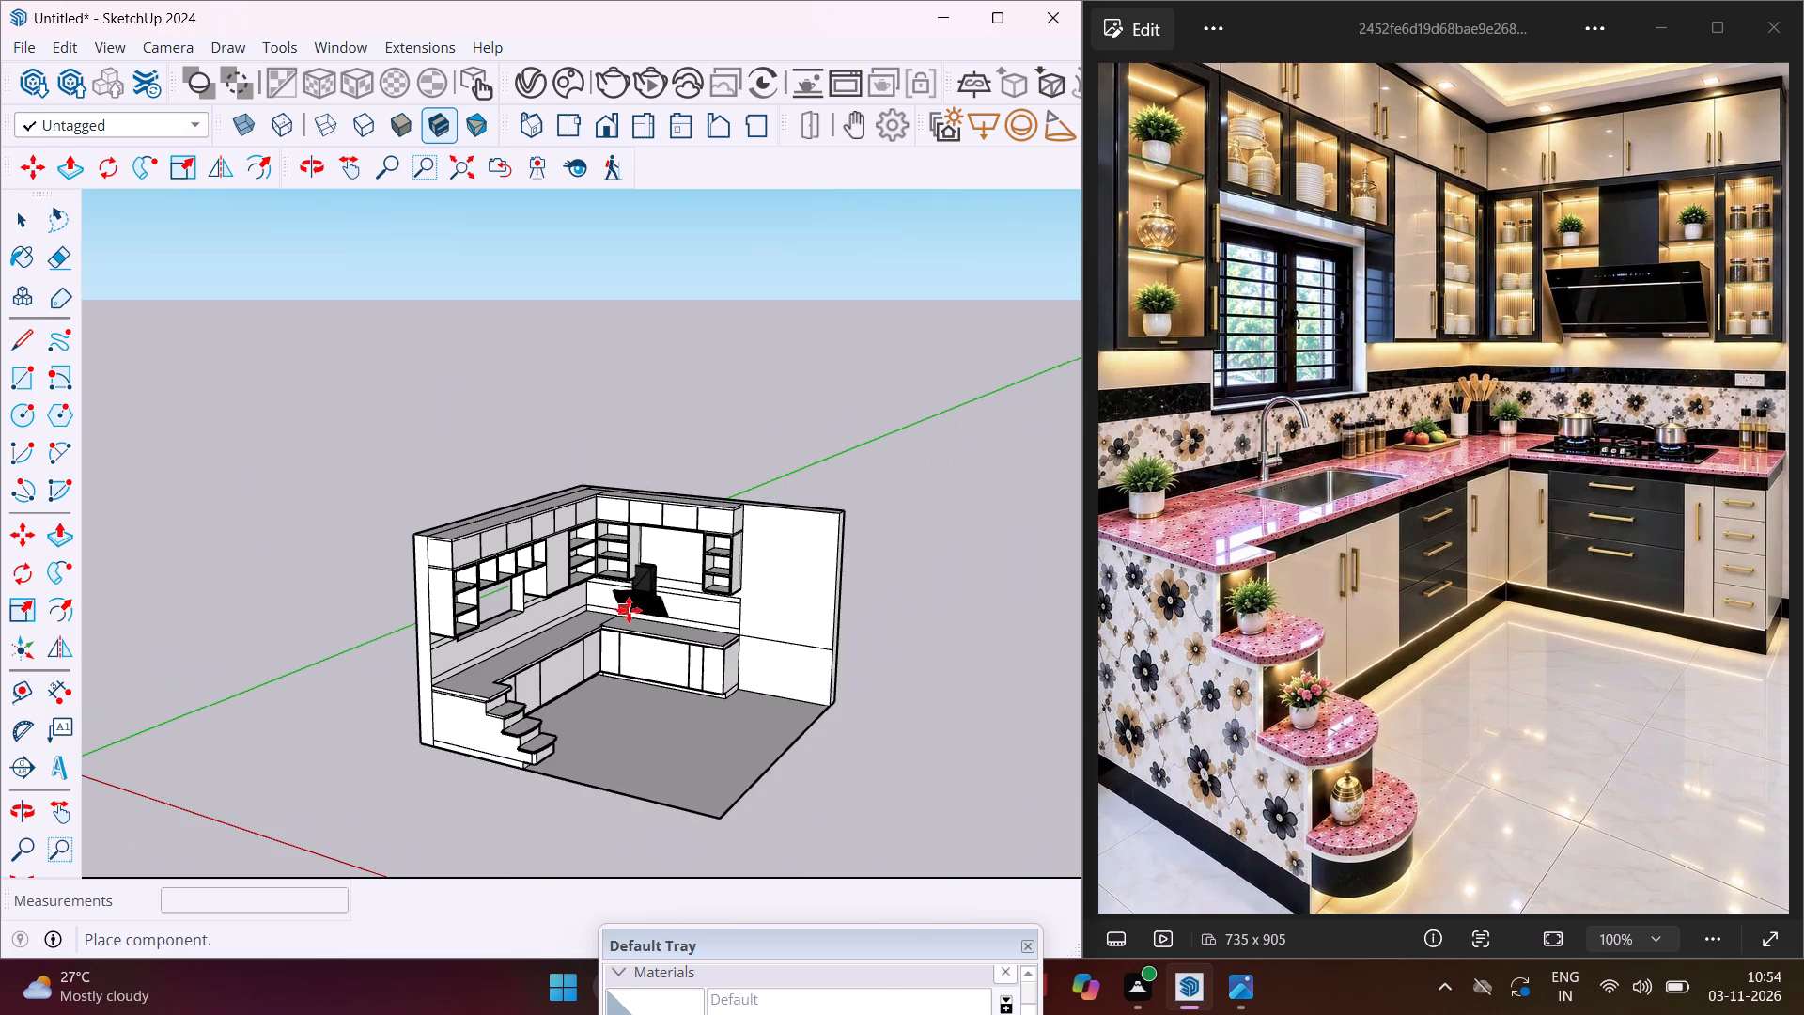
left_click(846, 768)
Move the chimney by its upper corner into the niche between the open shelf units, against the wall cabinets' bottom edge.
scroll(905, 741, "up", 3)
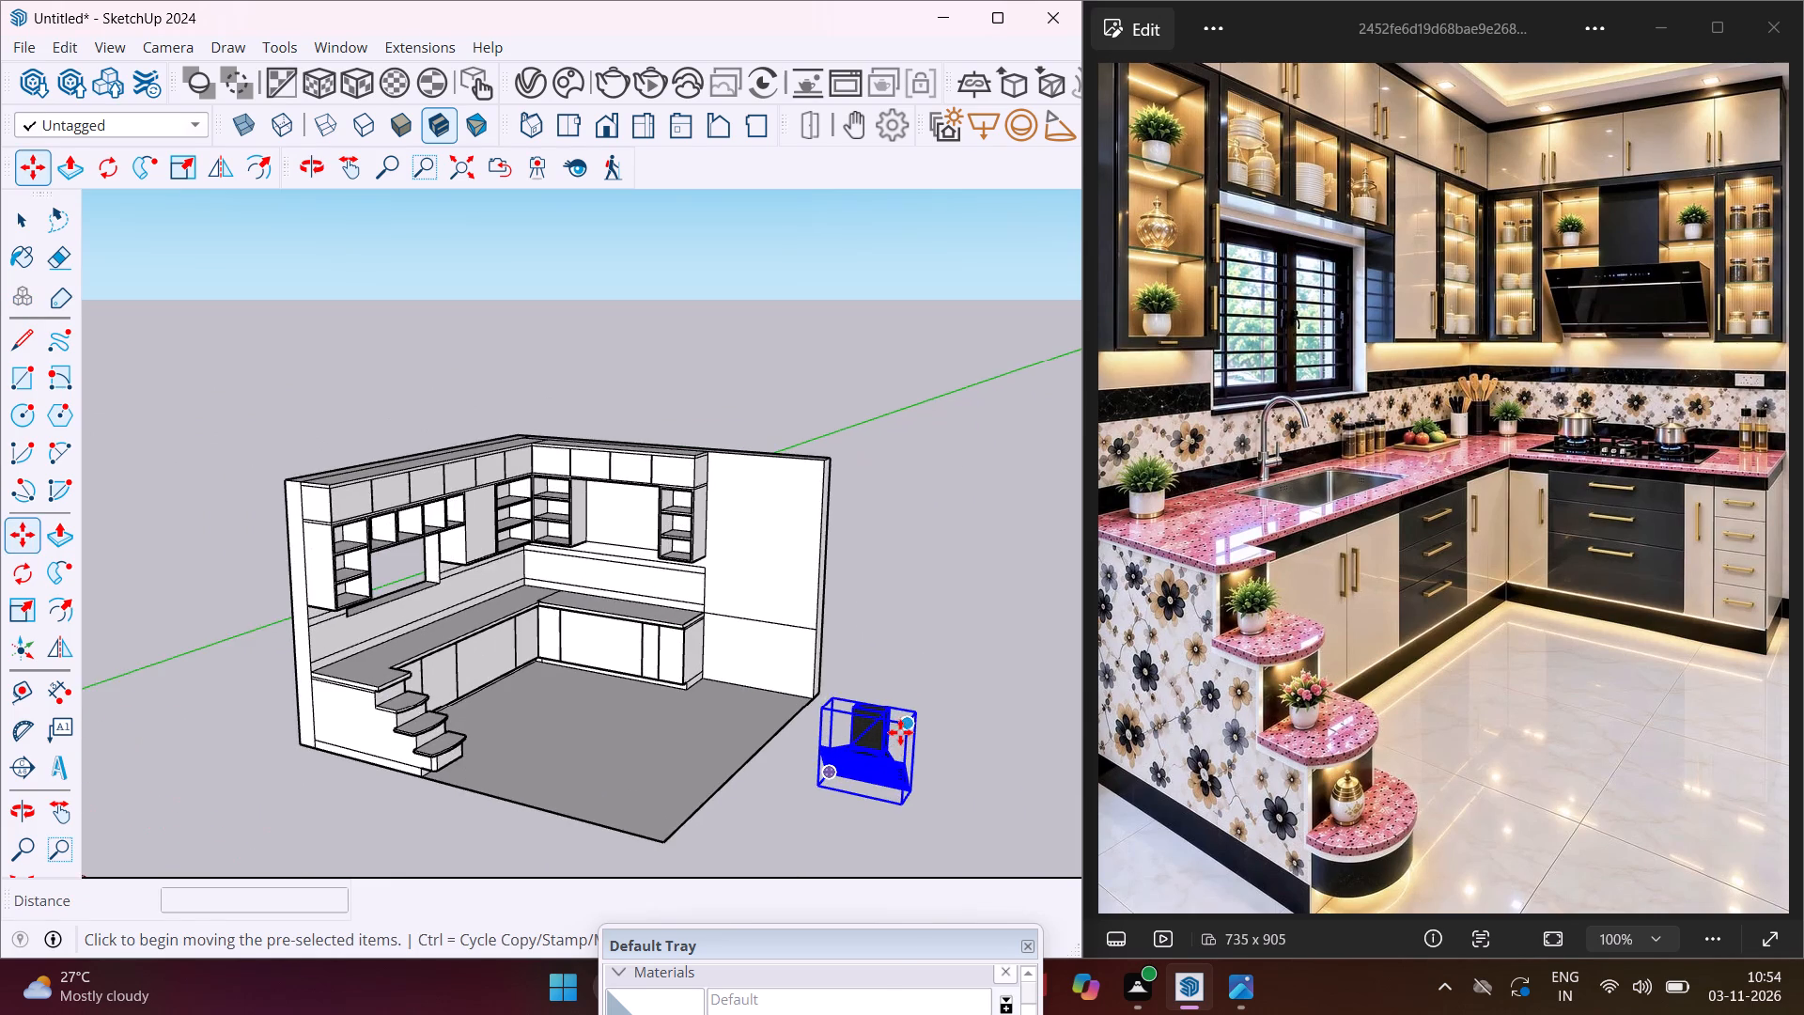
scroll(900, 729, "up", 5)
left_click(912, 726)
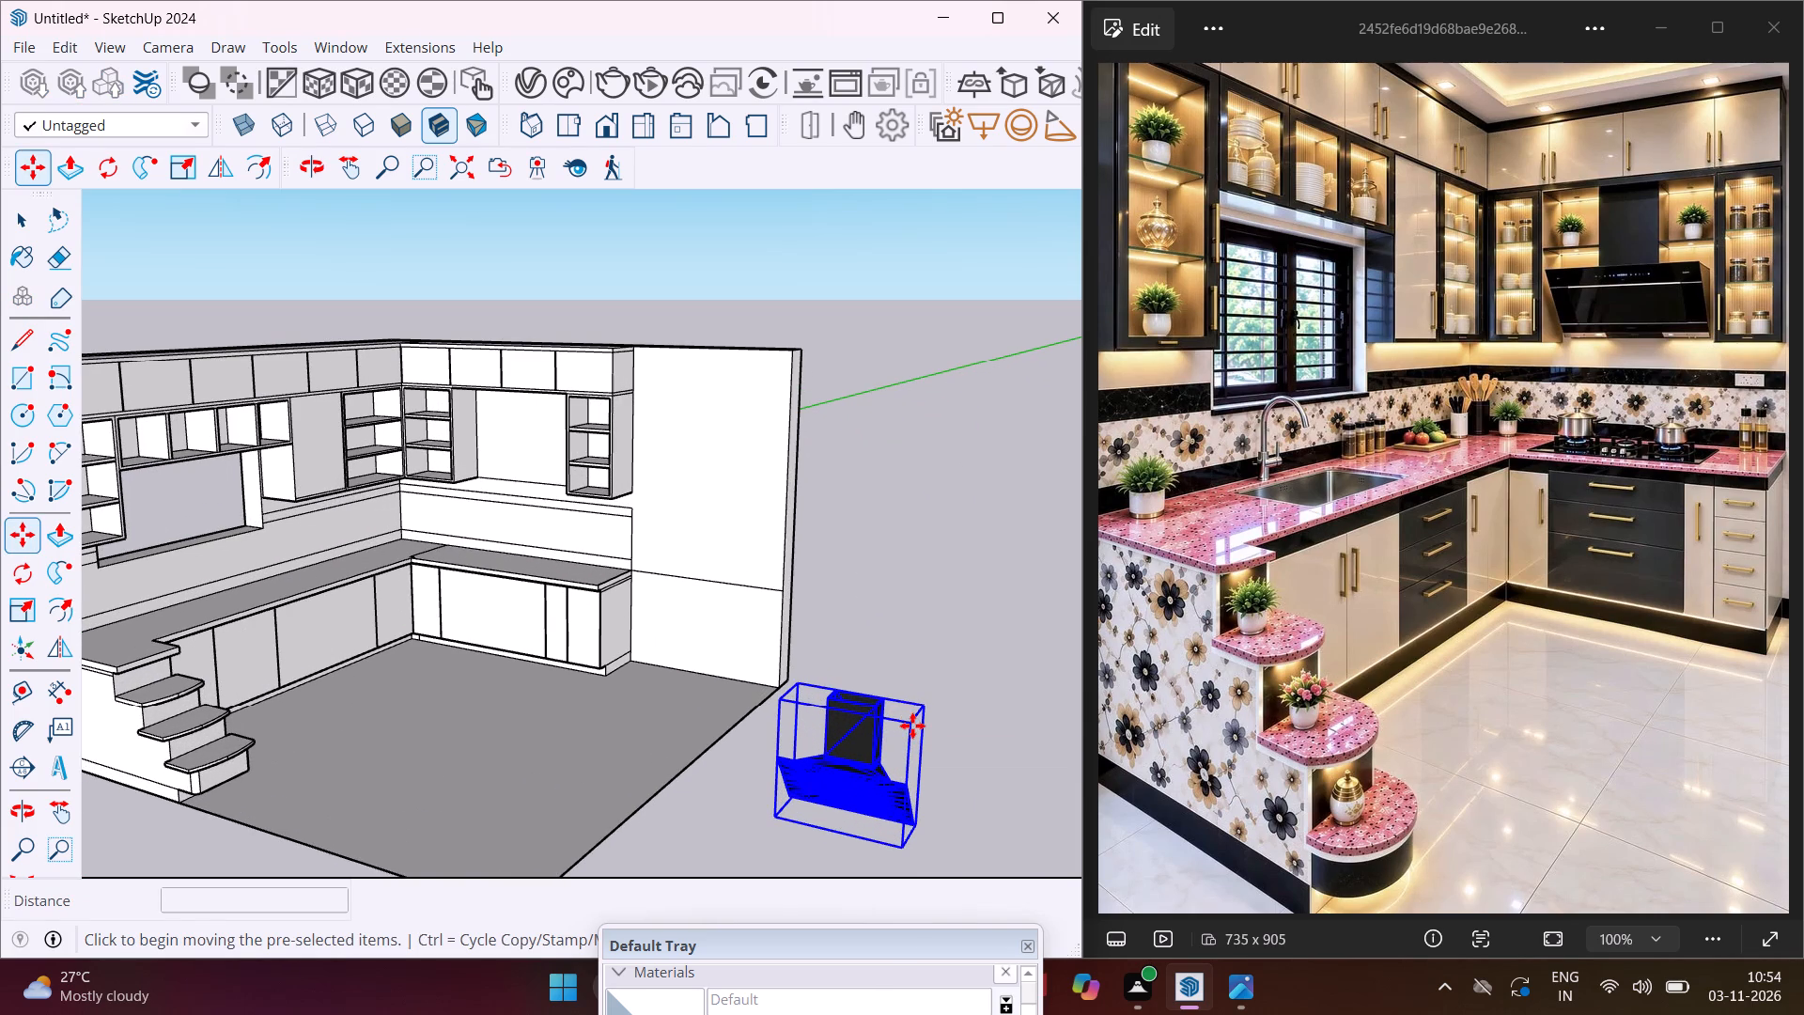
scroll(728, 710, "down", 4)
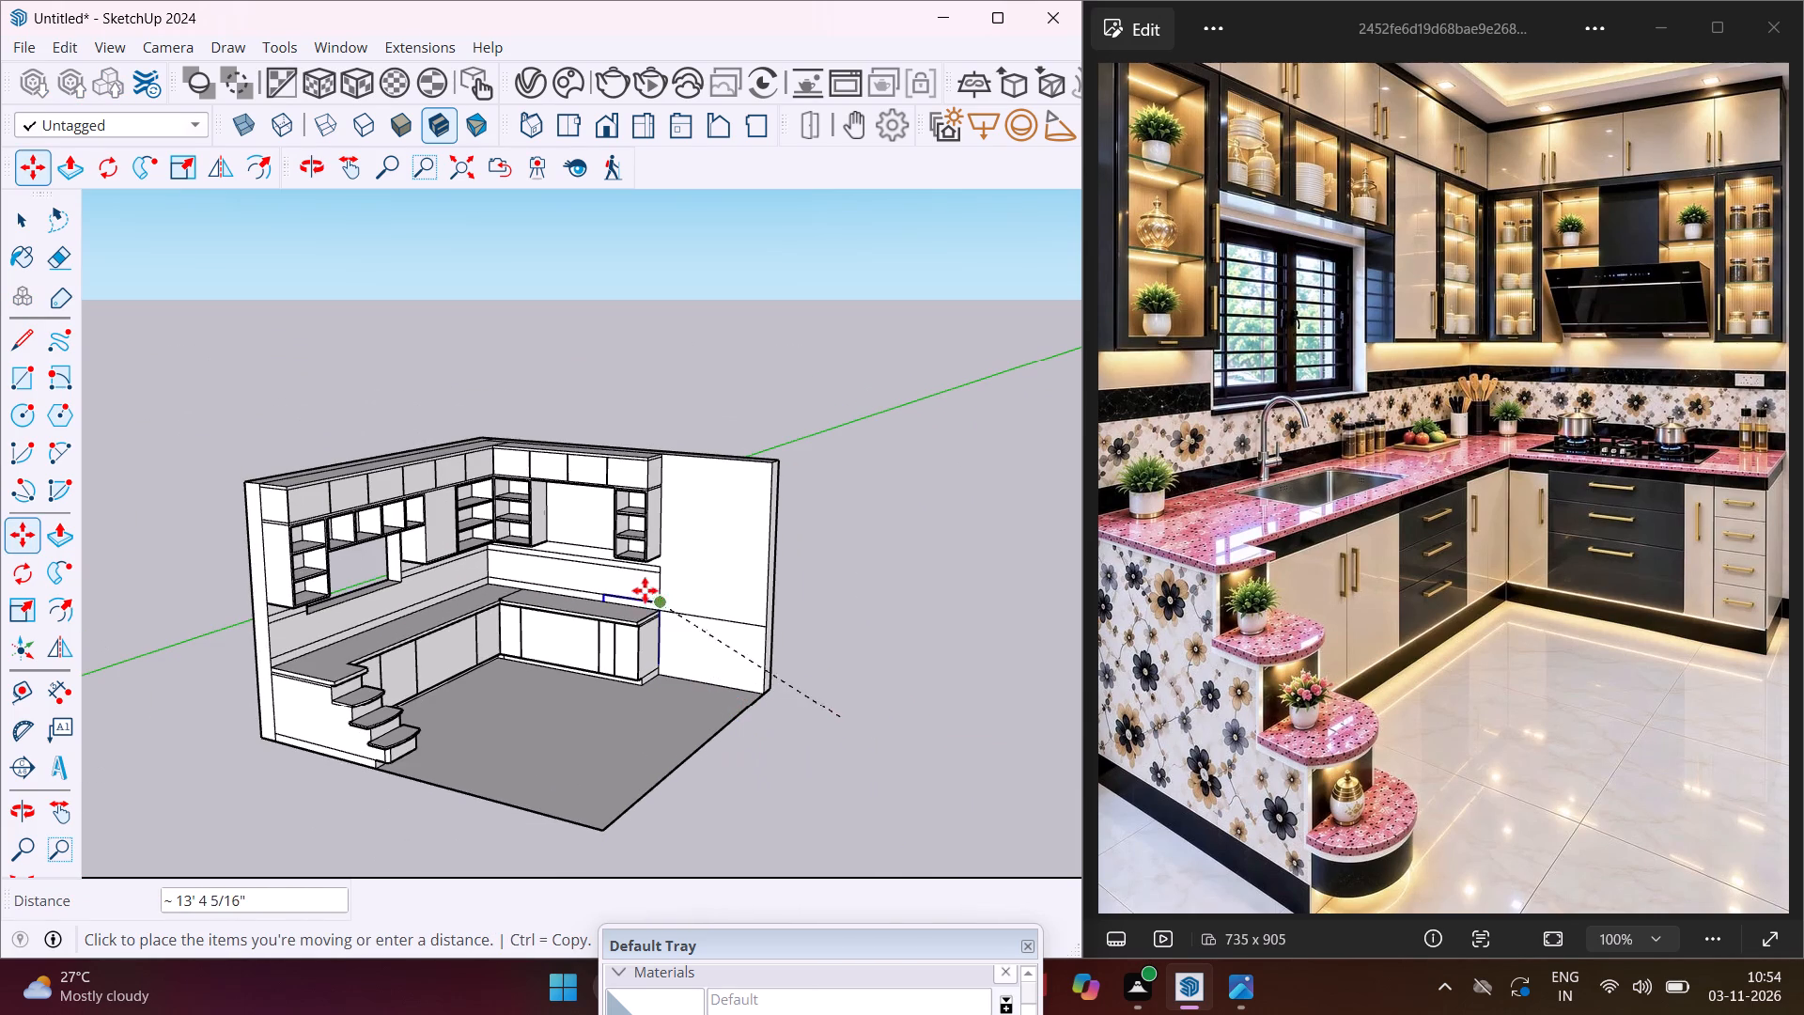
scroll(600, 494, "up", 11)
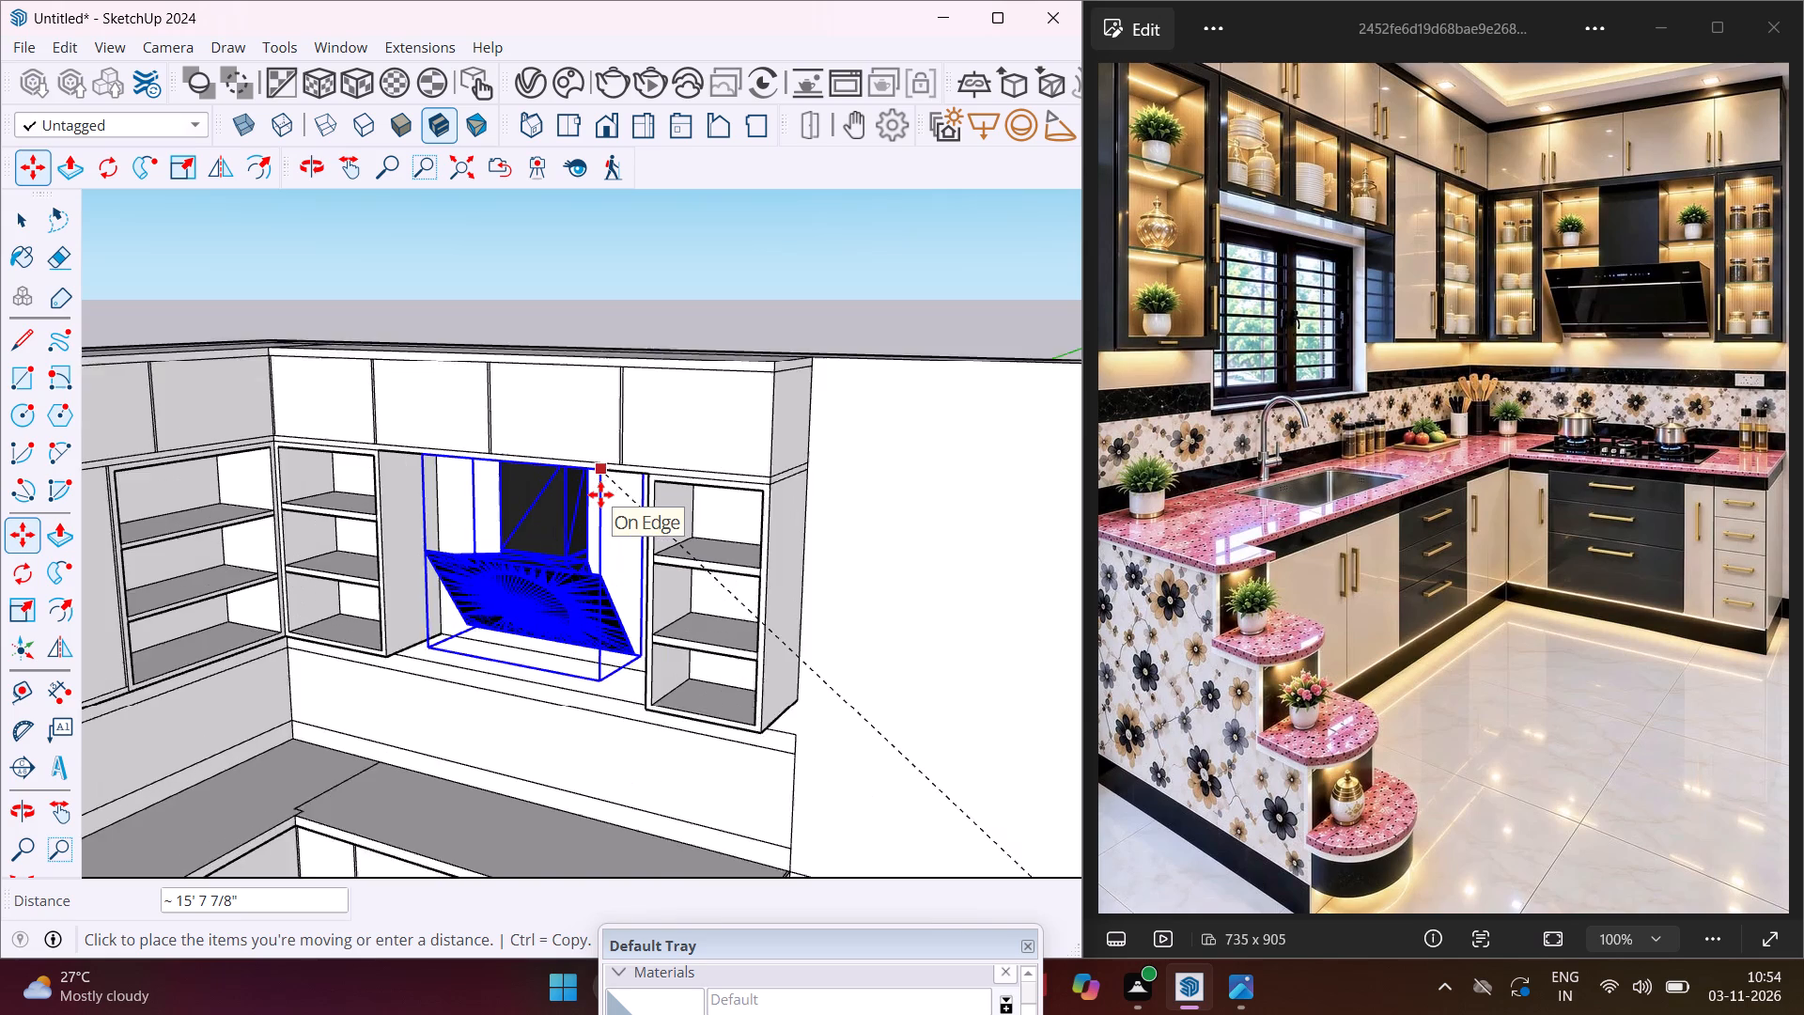
scroll(600, 494, "up", 1)
middle_click_drag(600, 494, 704, 444)
scroll(682, 450, "up", 3)
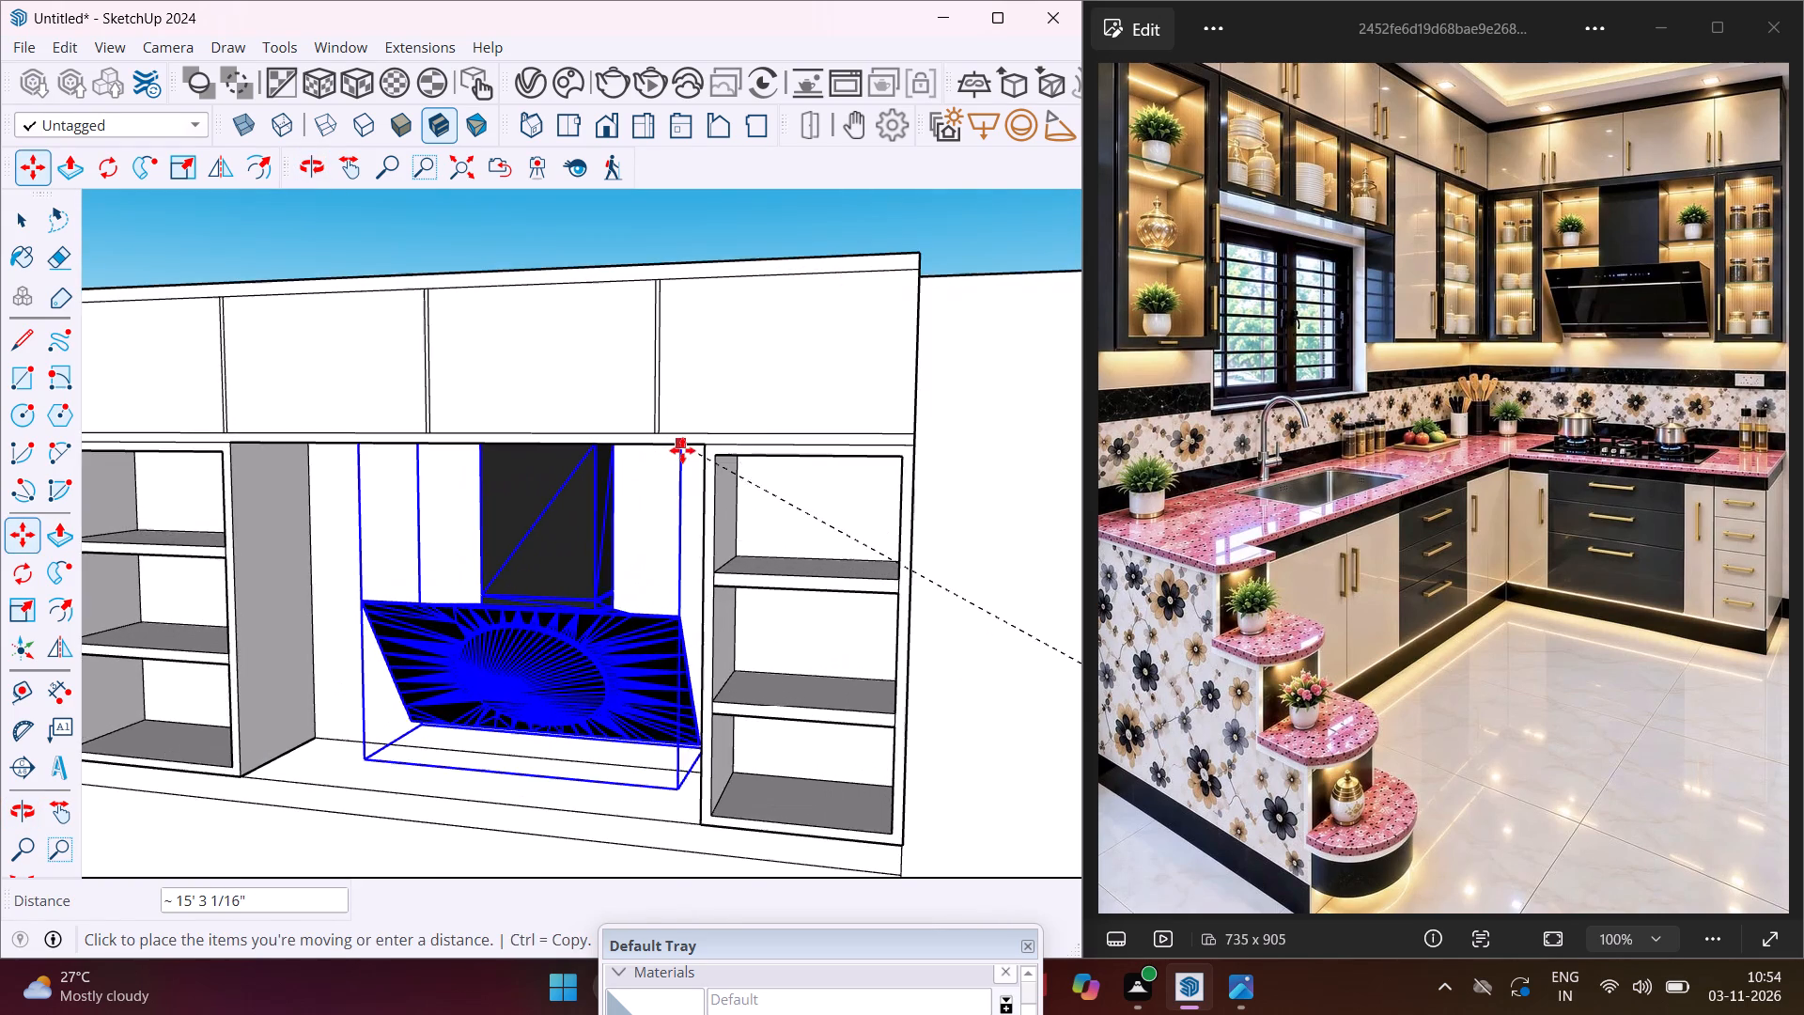
scroll(677, 450, "up", 2)
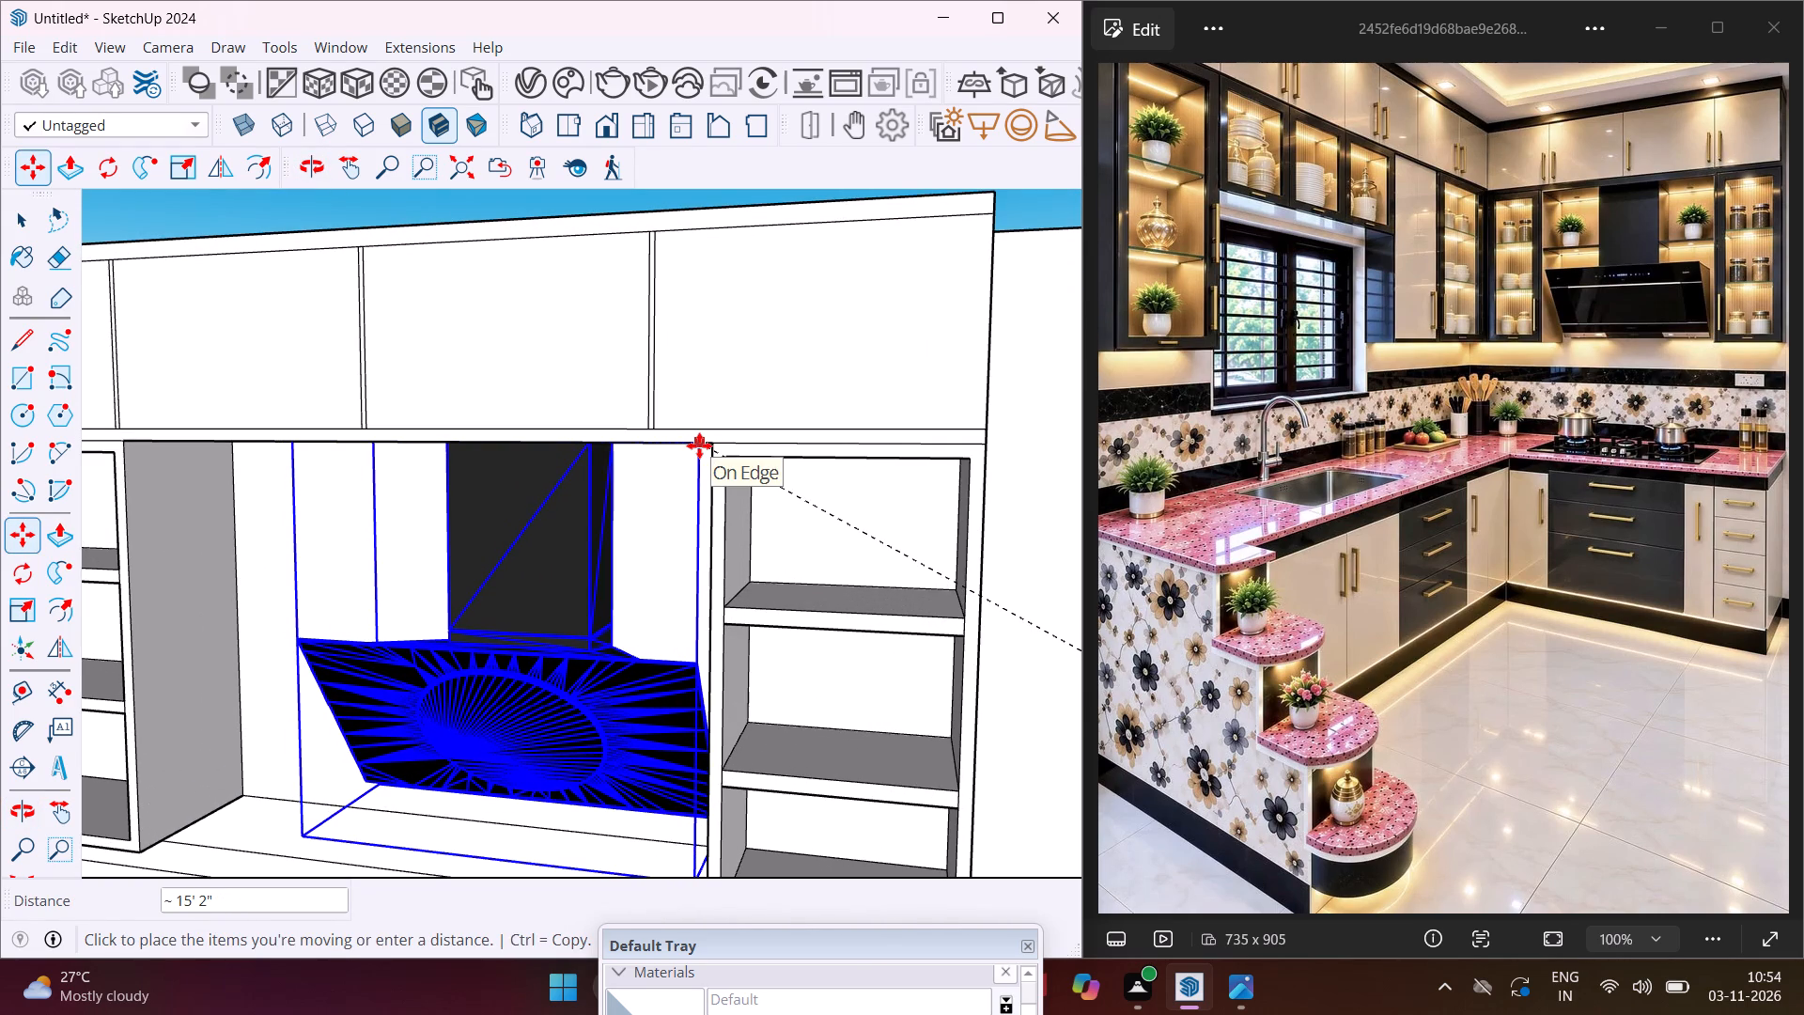
left_click(699, 445)
Scale the chimney along its width by about 1.42 towards the far side of the niche.
middle_click_drag(353, 543, 495, 566)
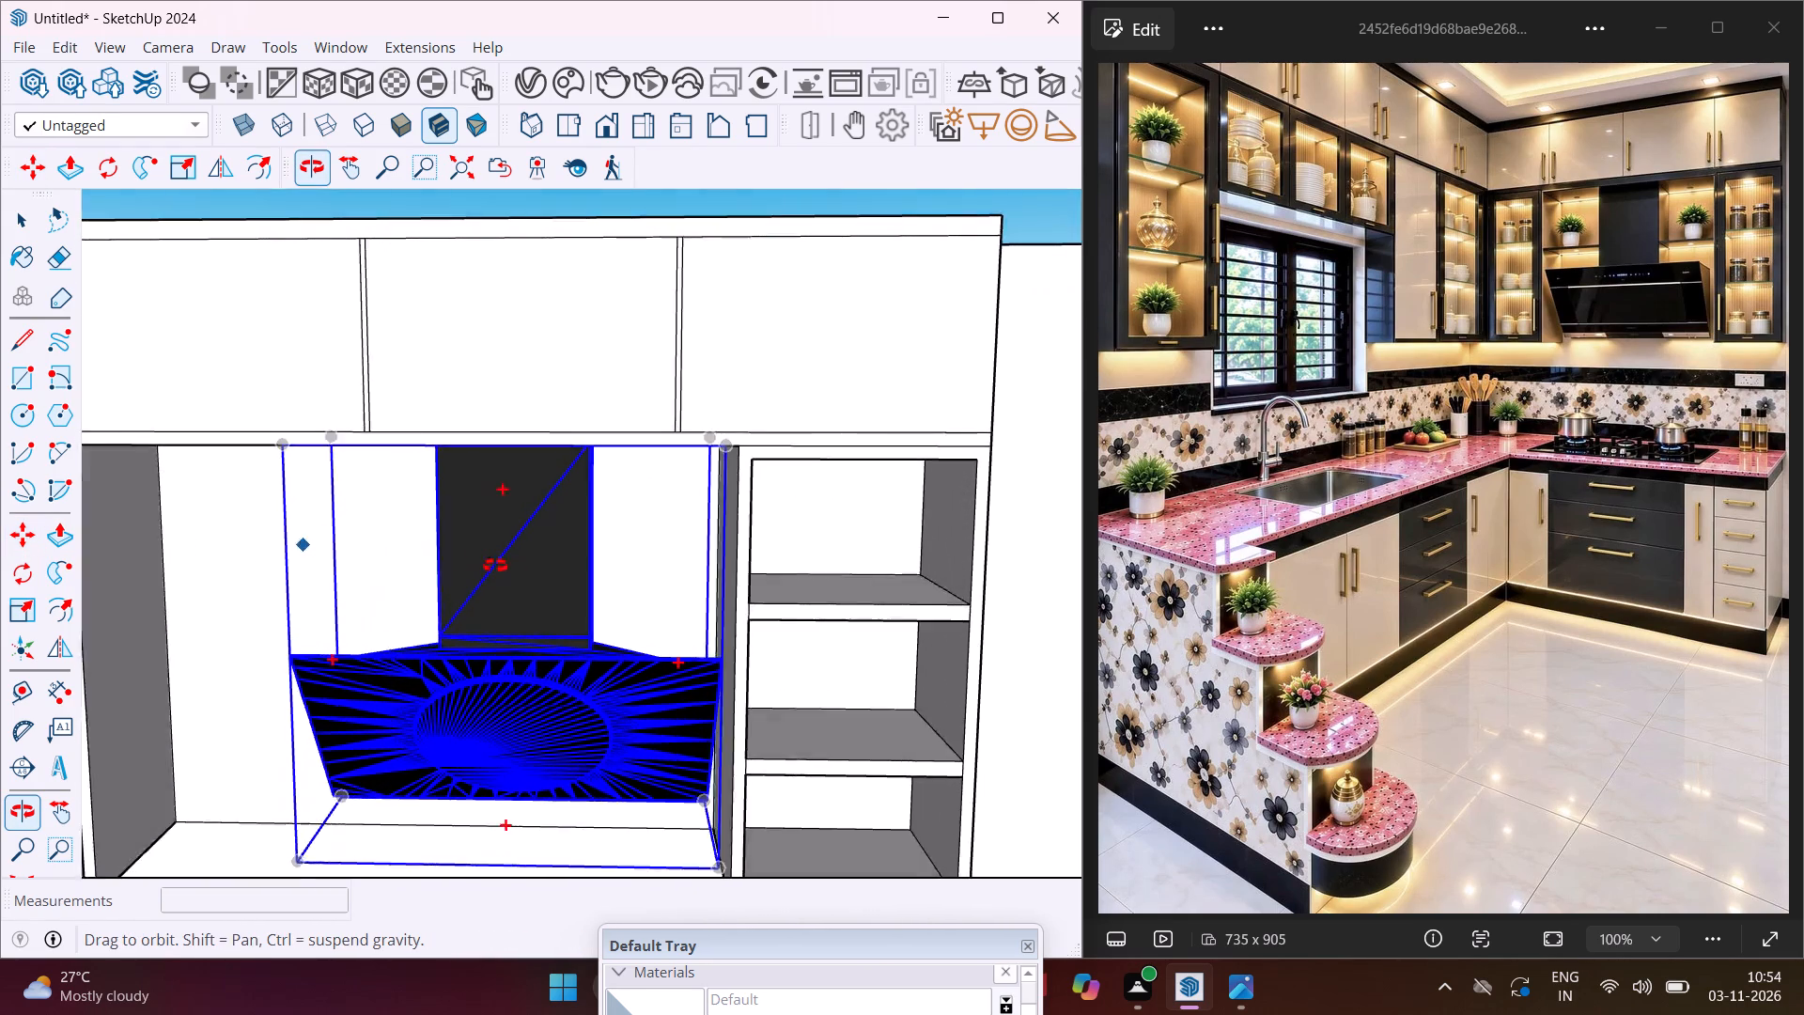
middle_click_drag(495, 566, 569, 574)
scroll(505, 594, "down", 1)
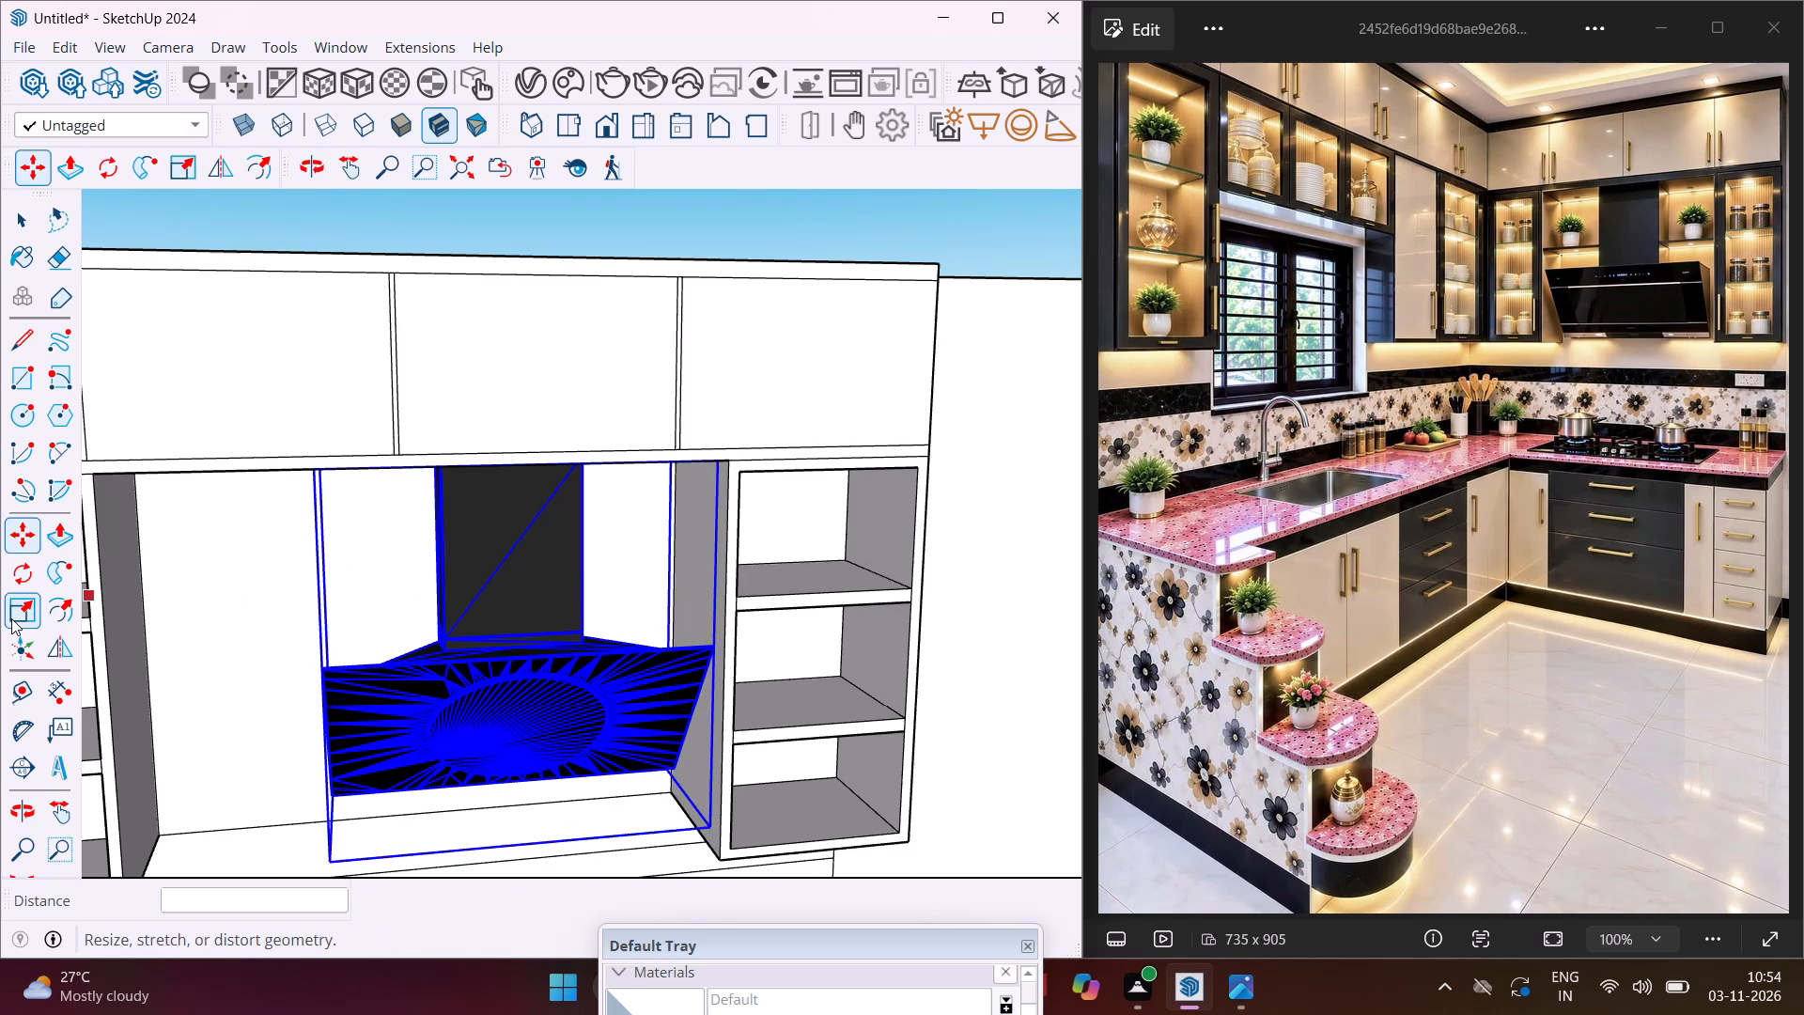
left_click(11, 618)
scroll(324, 639, "up", 1)
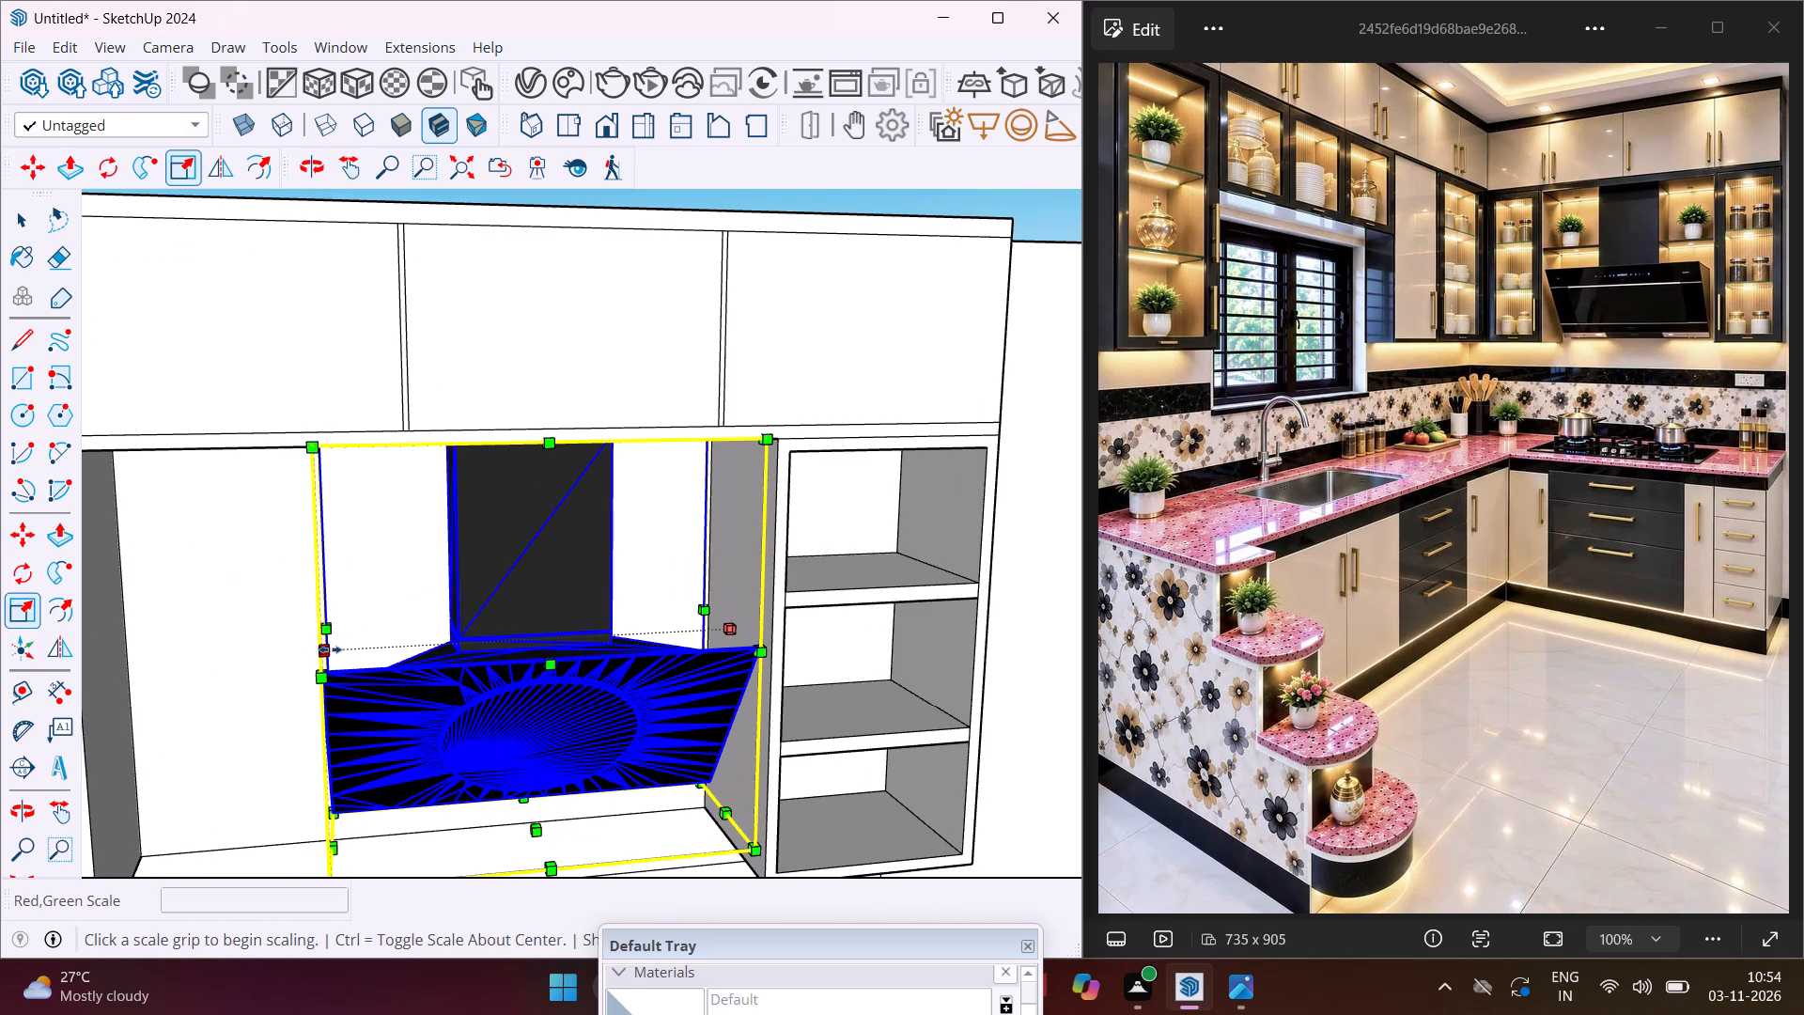
left_click(330, 649)
scroll(275, 635, "down", 2)
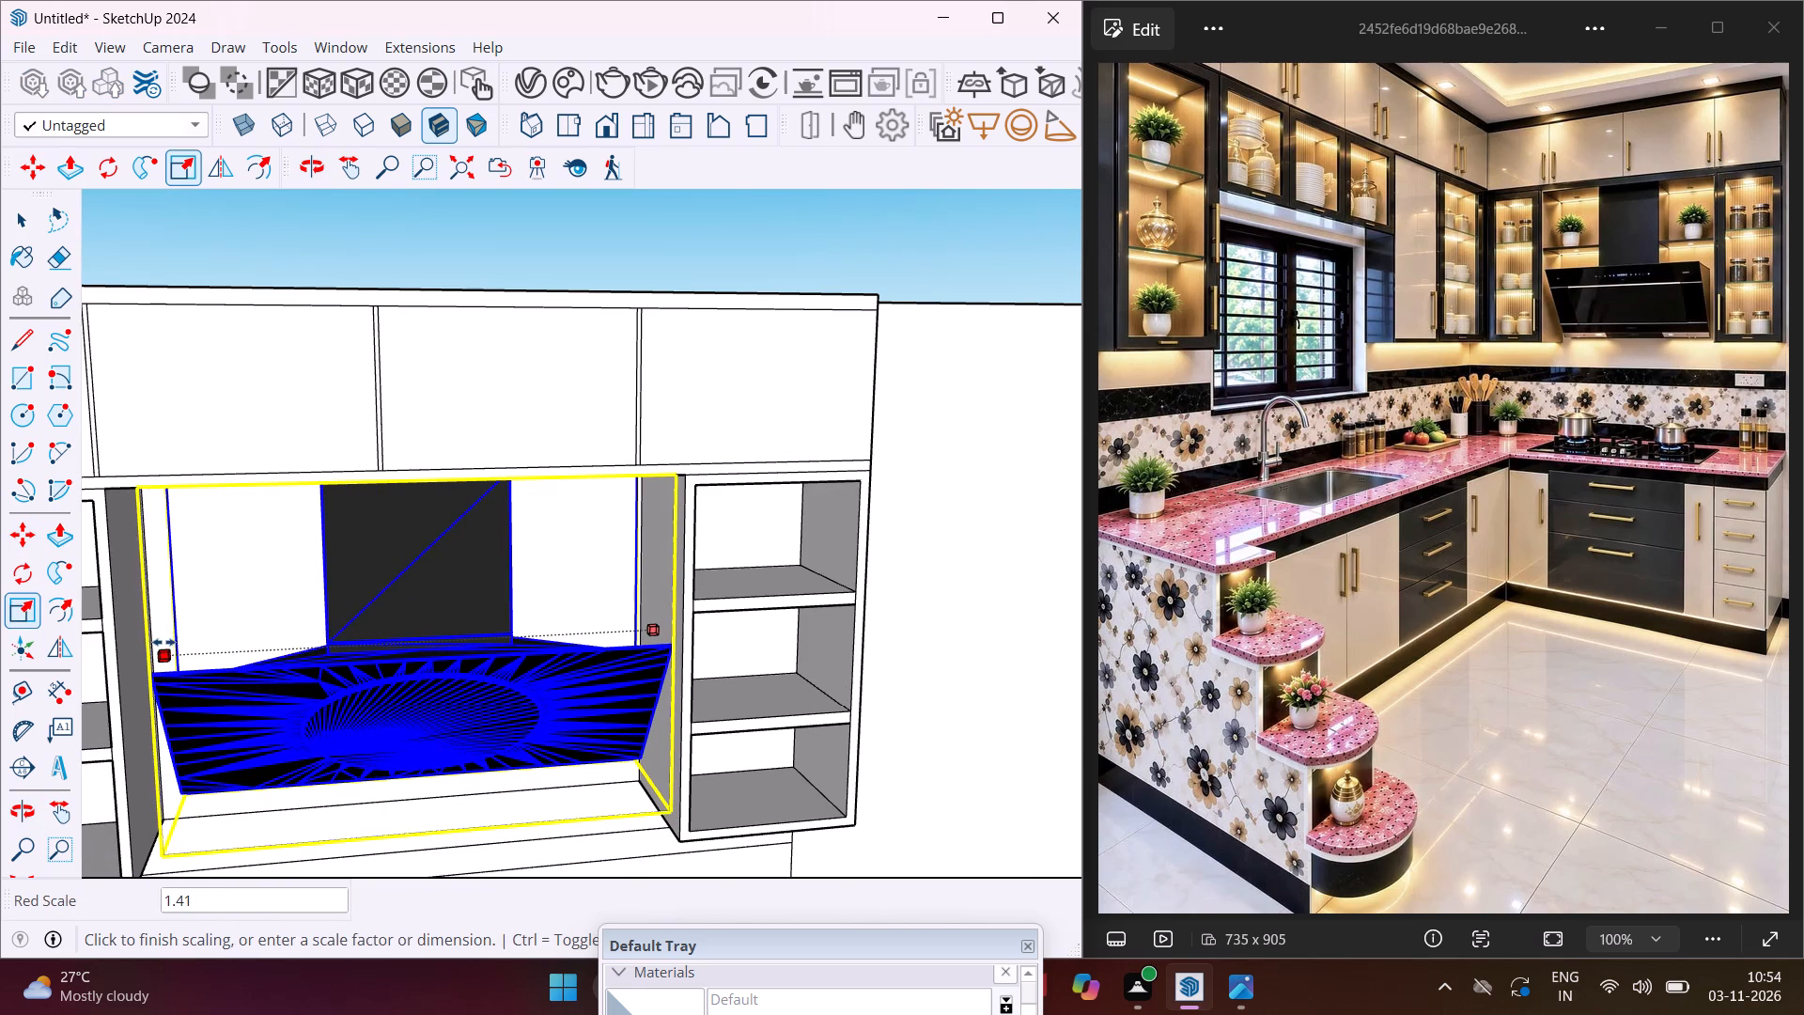
left_click(161, 643)
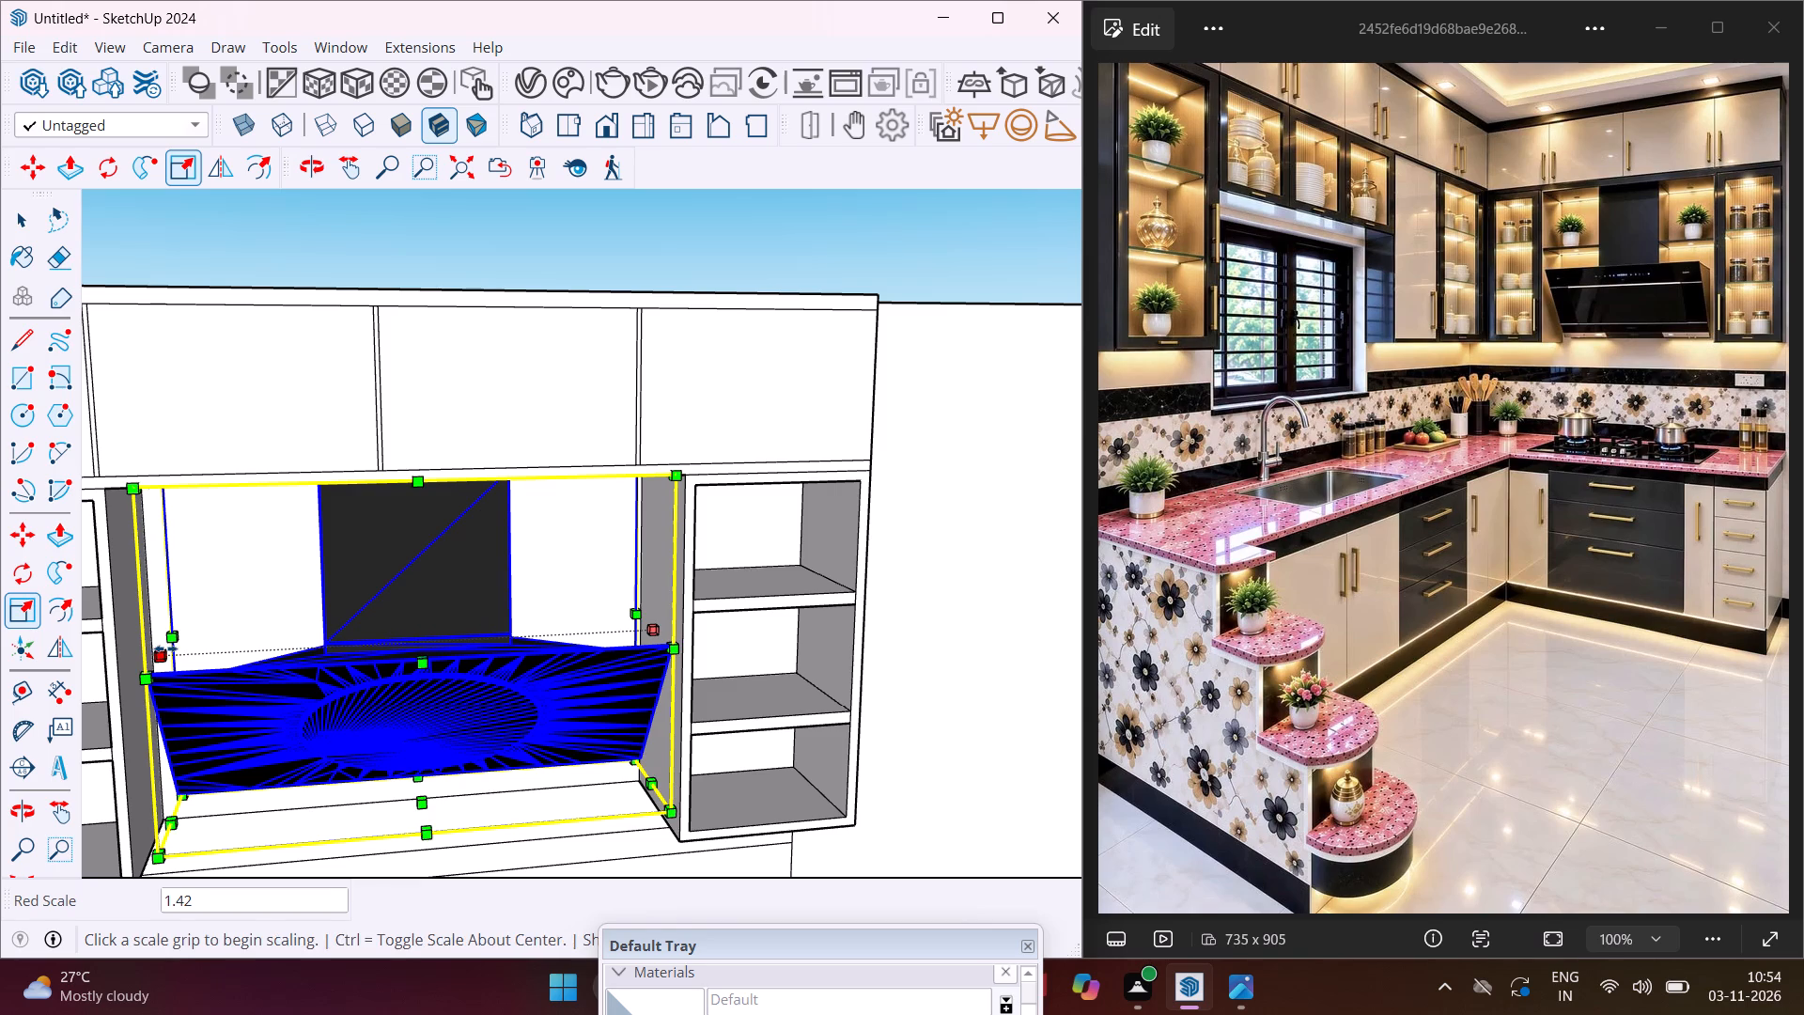
Stretch the chimney's width slightly further towards the niche's side panel on the corner side, and deselect it.
middle_click_drag(165, 616, 192, 469)
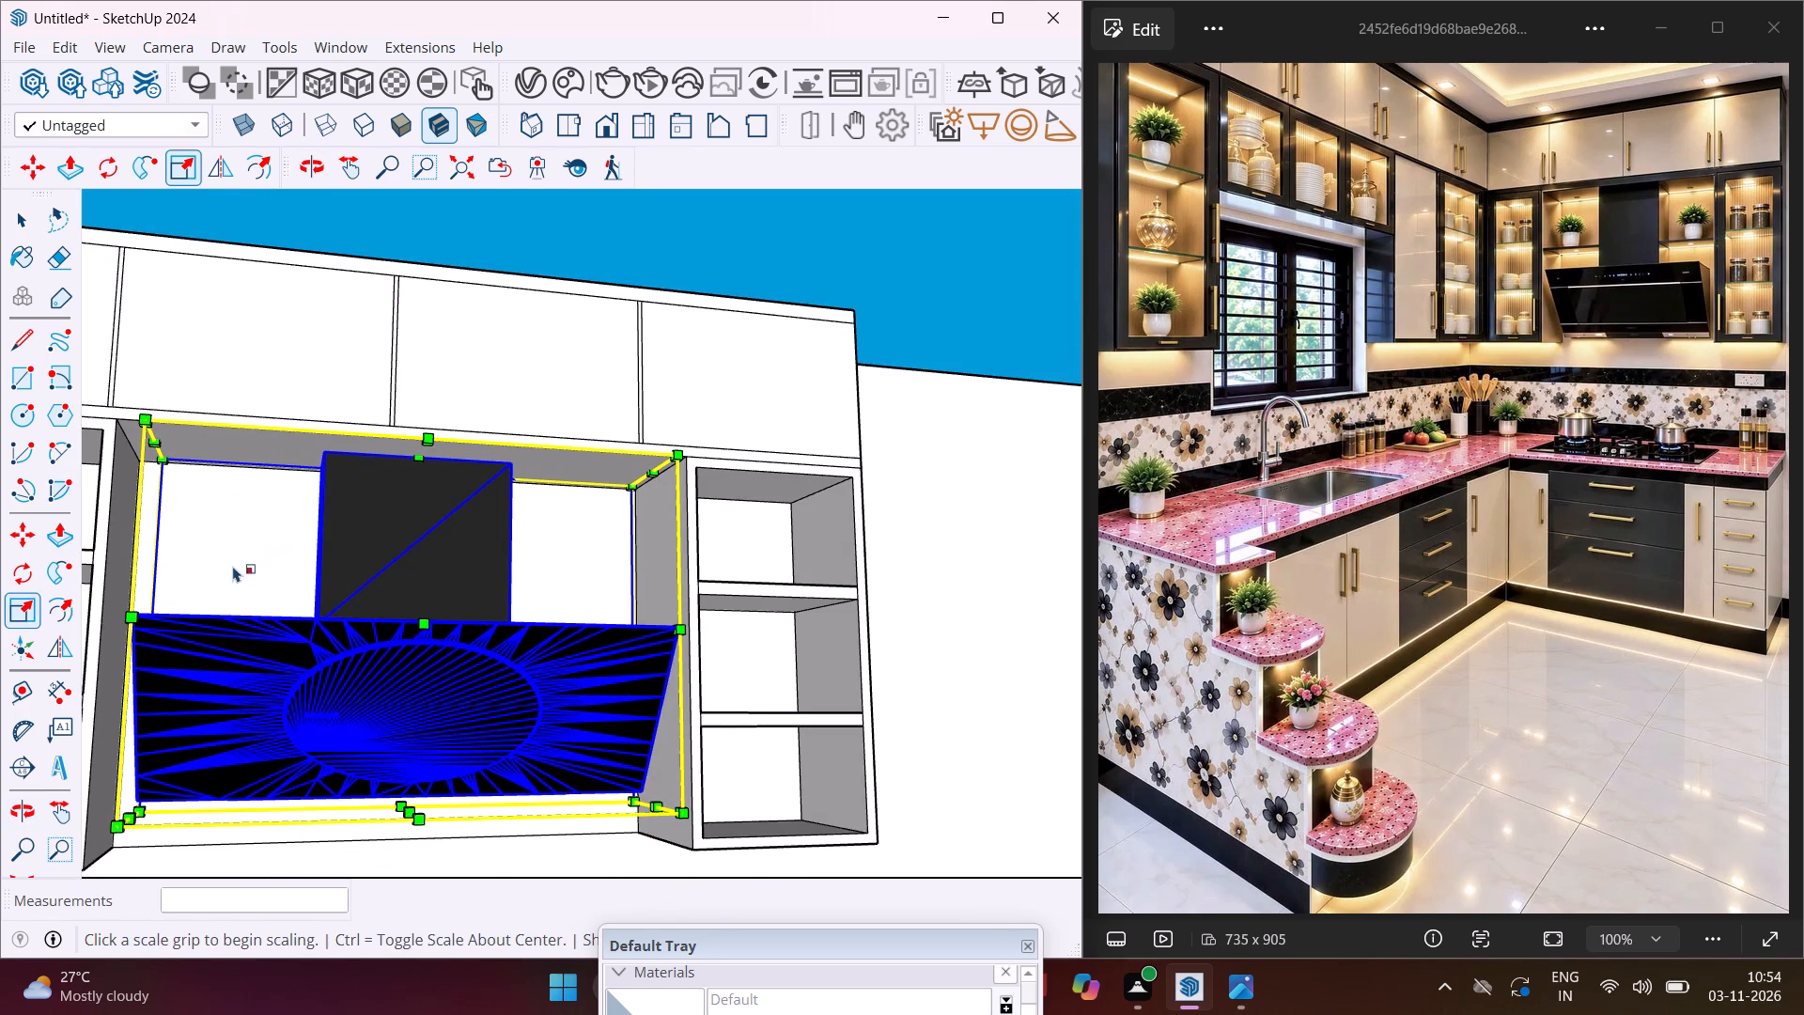
scroll(151, 594, "up", 3)
middle_click_drag(148, 599, 156, 672)
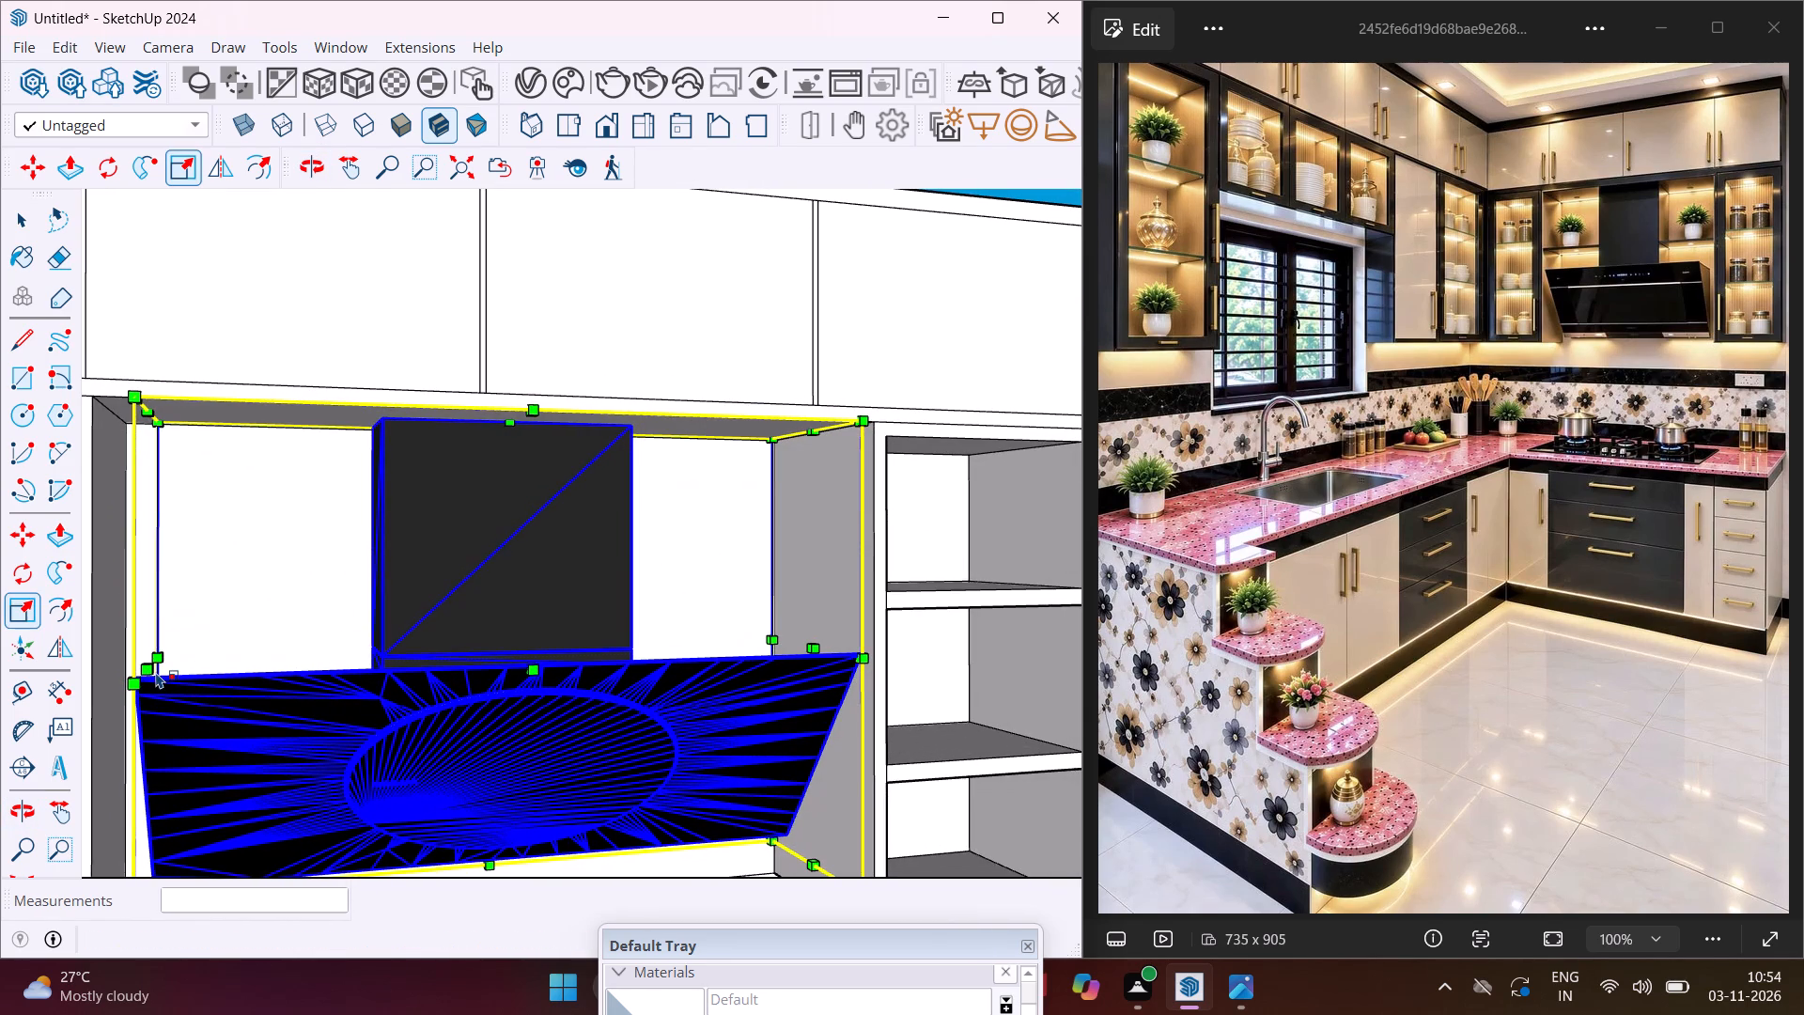
left_click(155, 672)
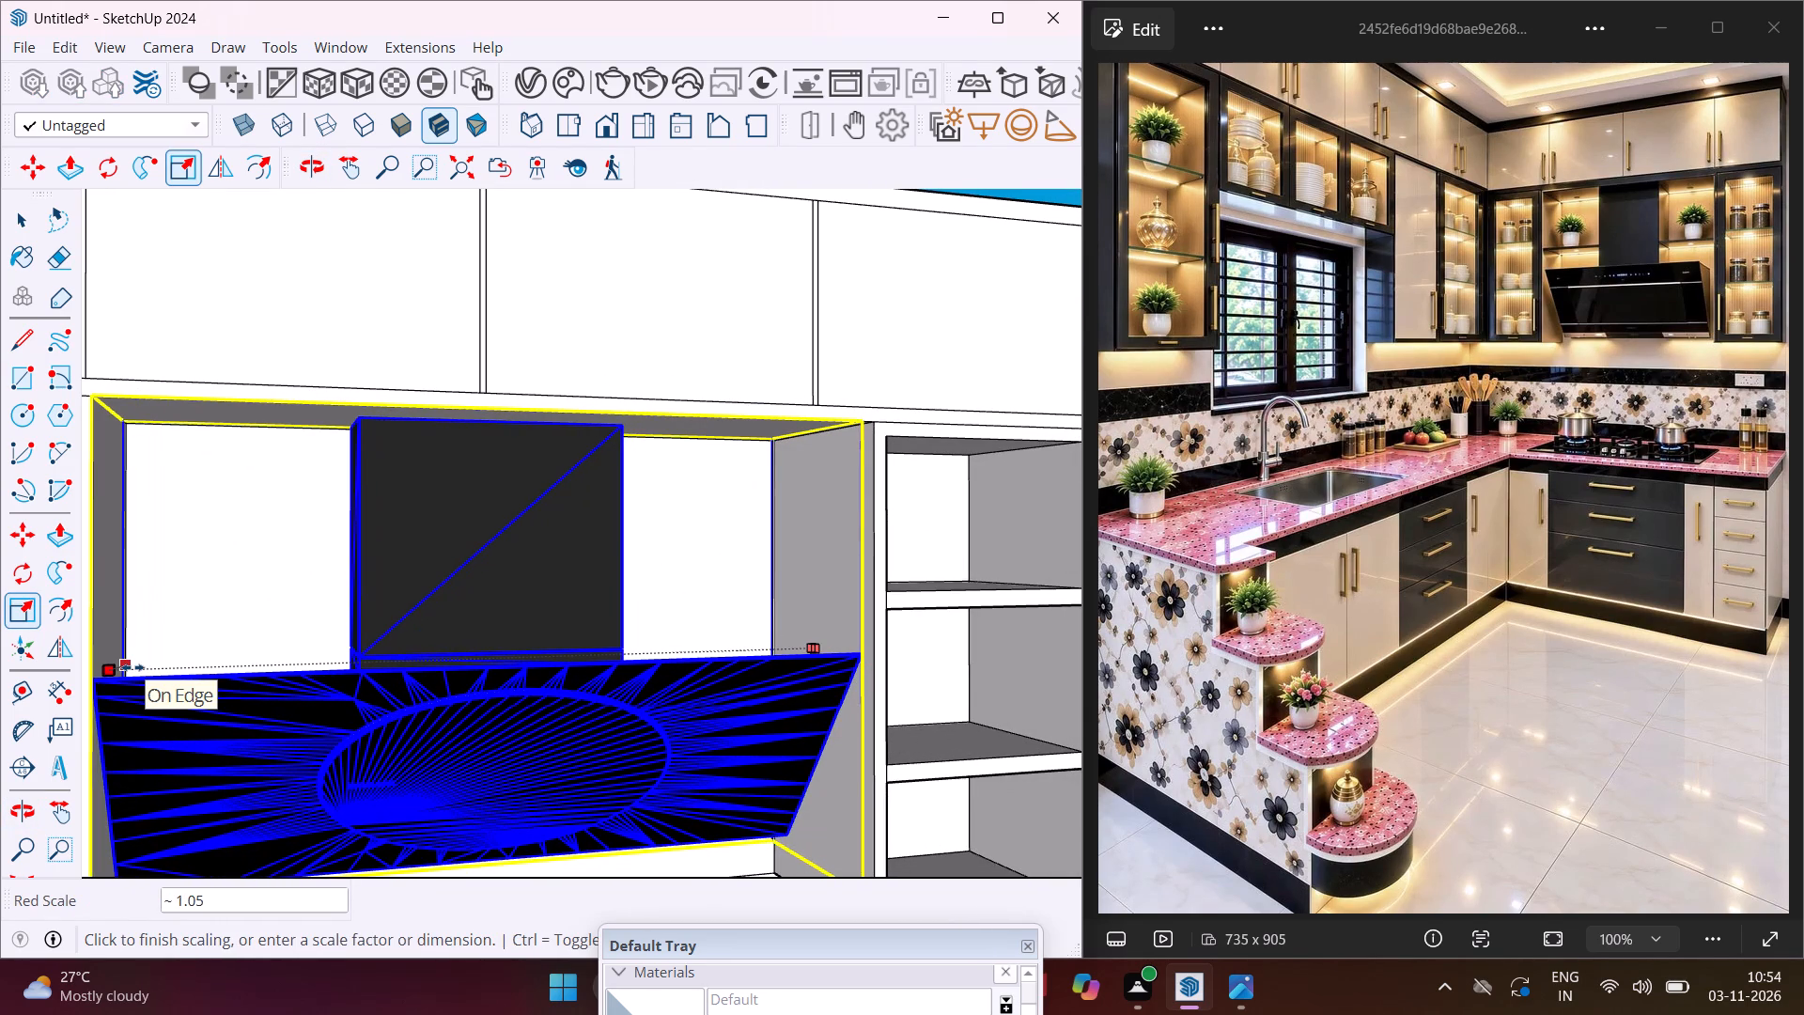
left_click(136, 669)
key("Escape")
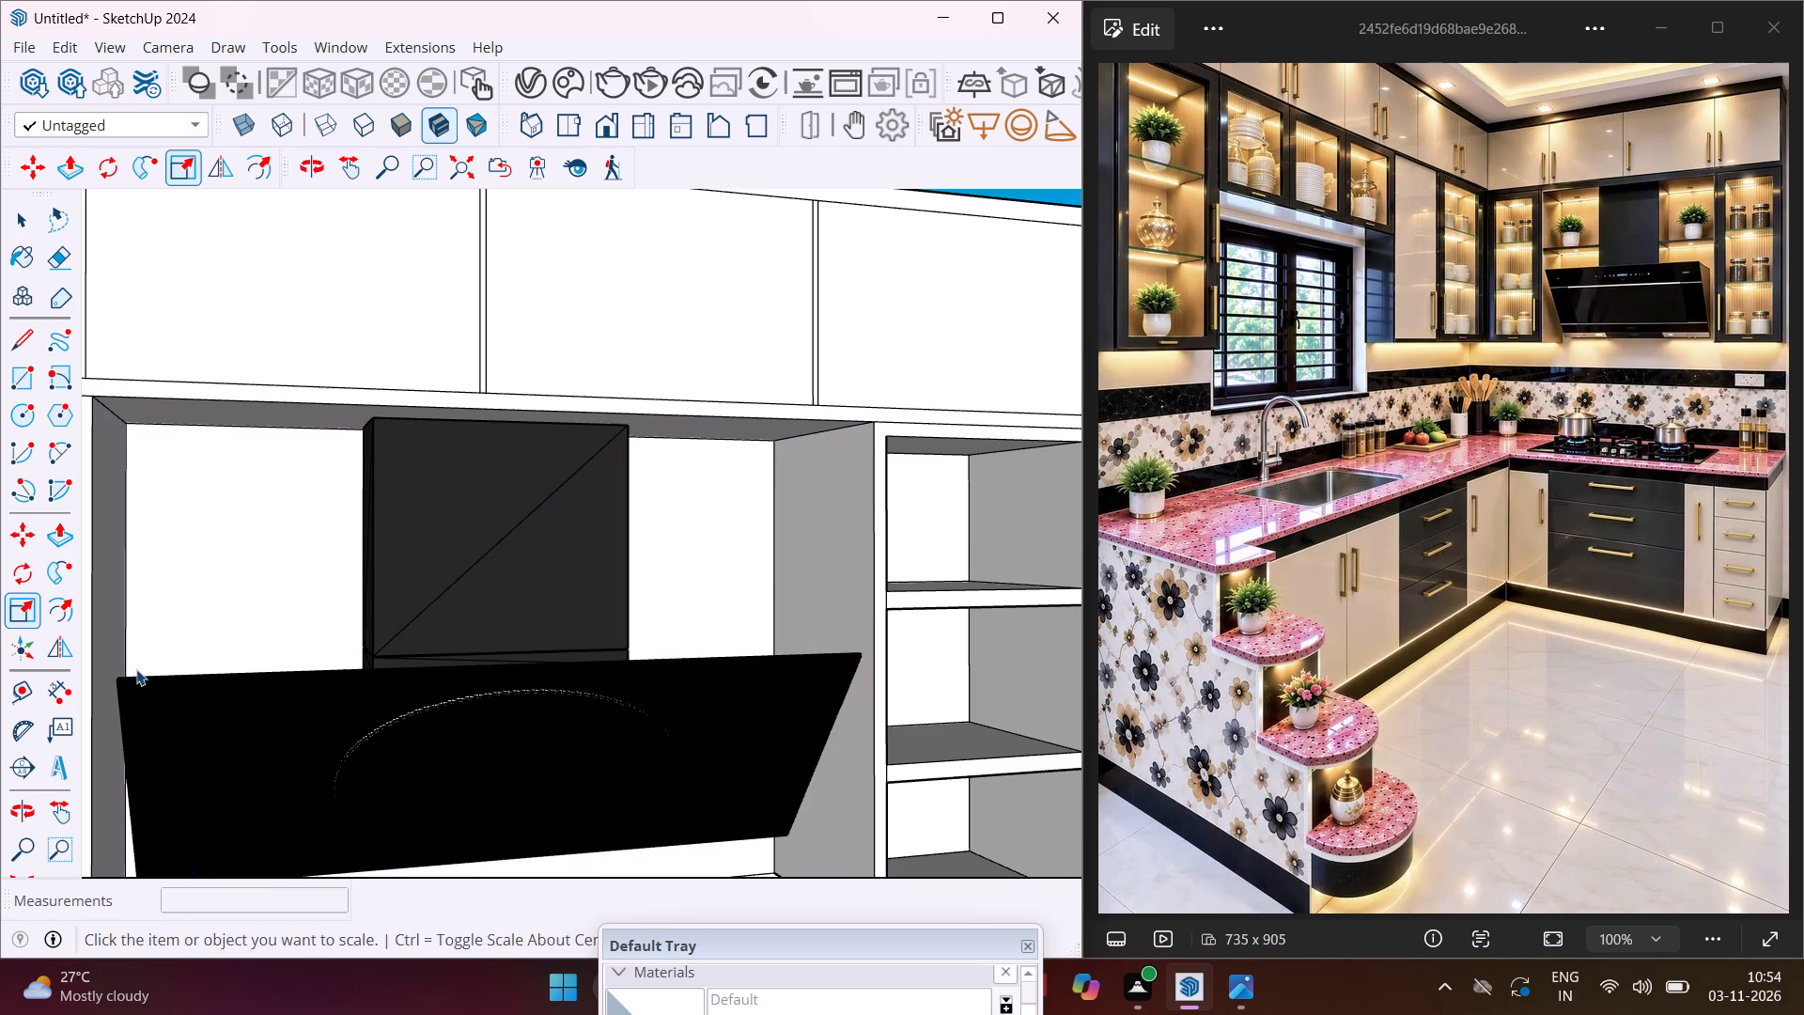
key("space")
Draw a shelf rectangle about 1 1/8" by 1' 4 15/16" on the niche's back wall, from the corner-side panel to the chimney duct.
scroll(231, 538, "down", 4)
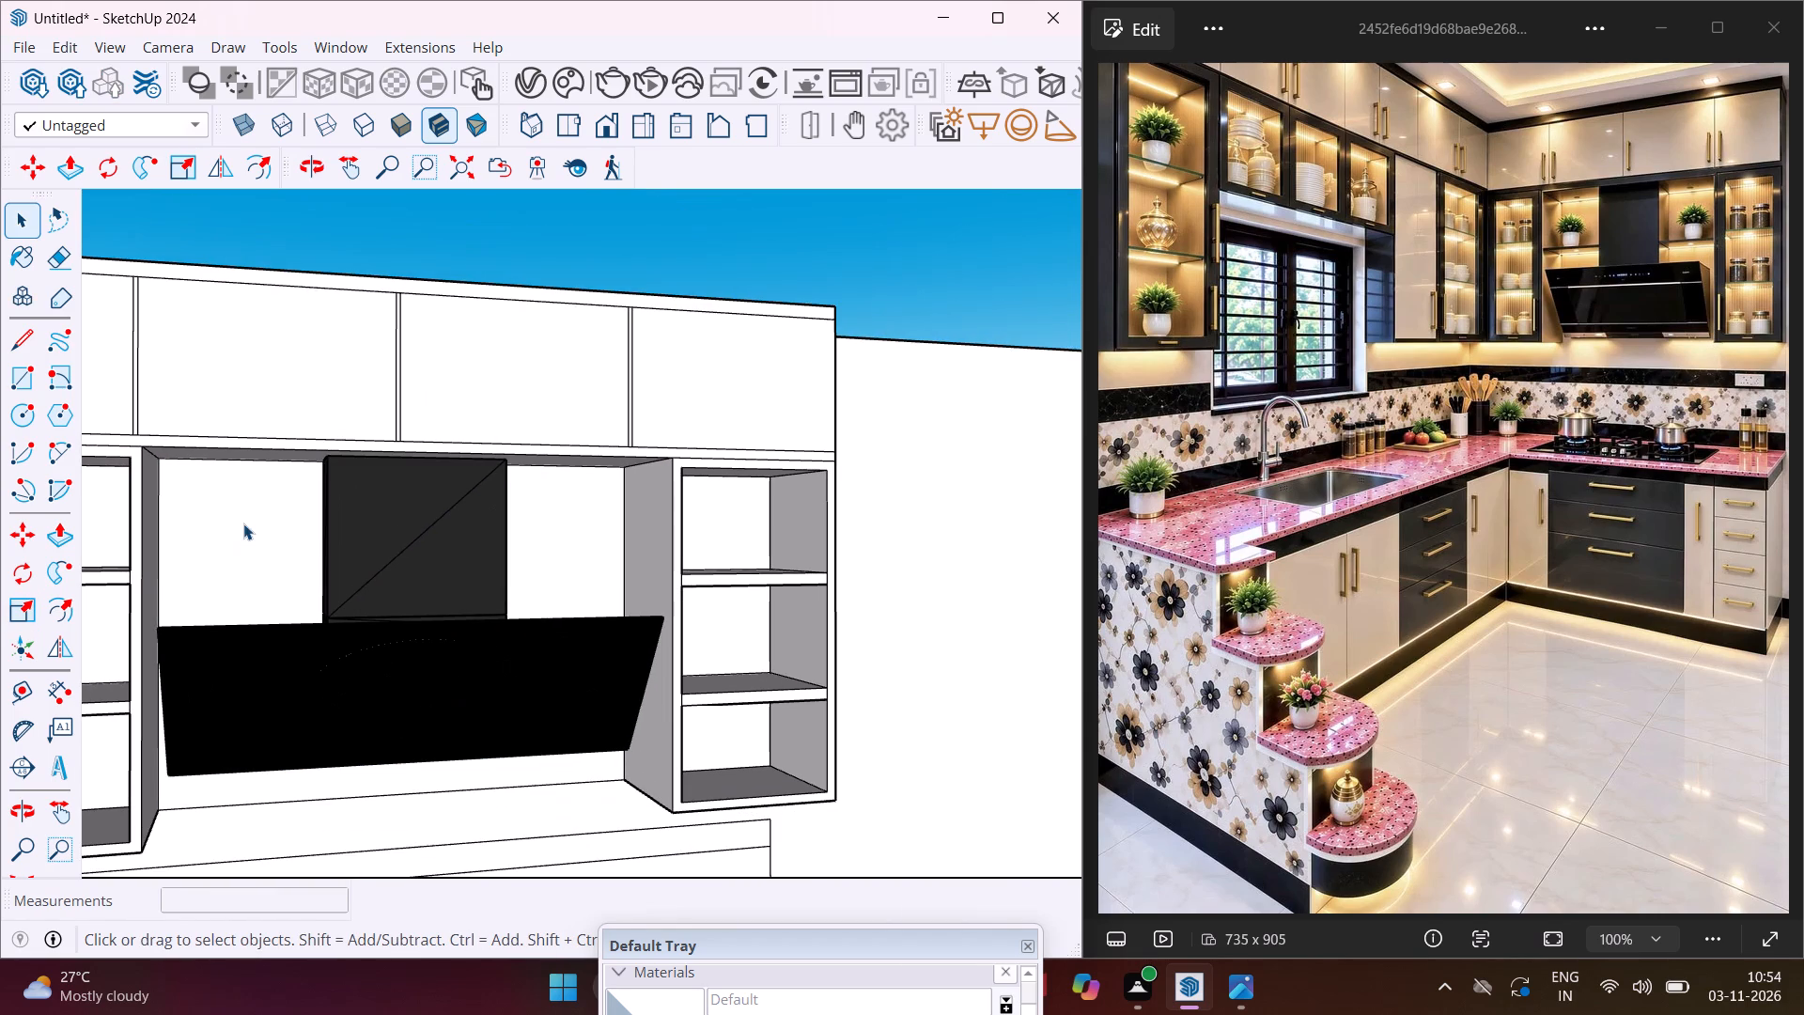
left_click(37, 388)
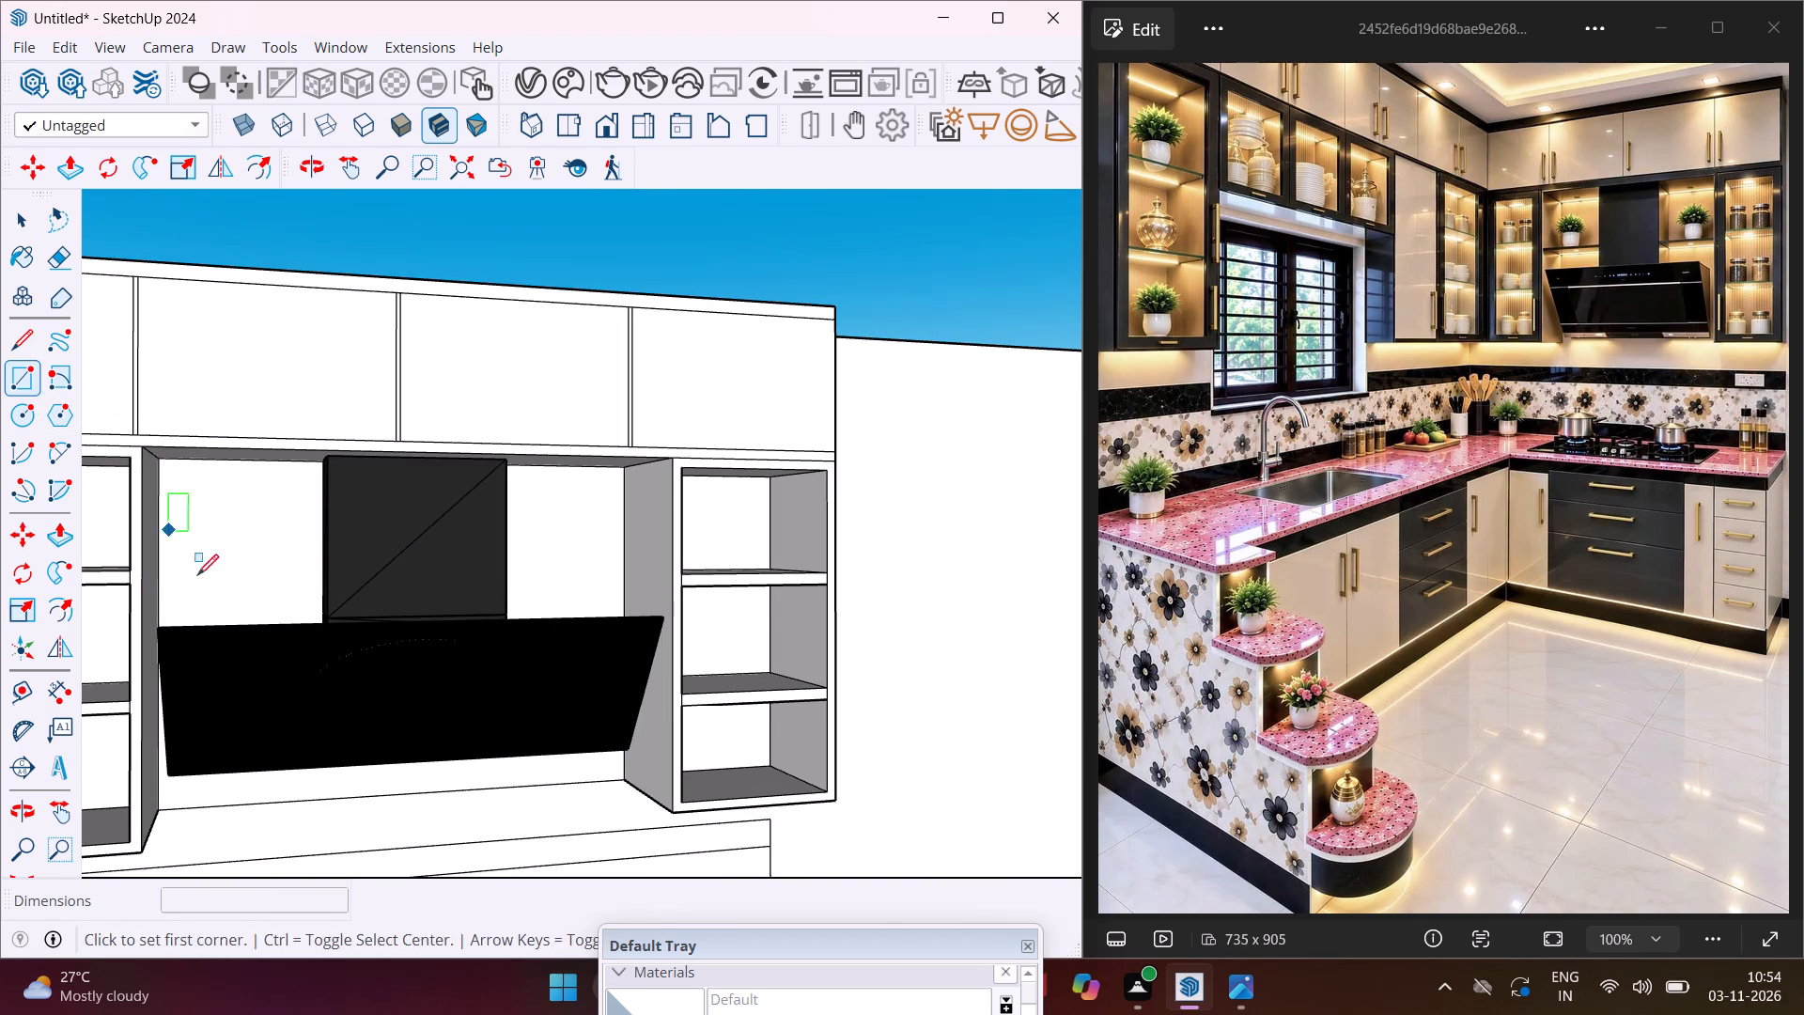
middle_click_drag(204, 585, 180, 607)
scroll(180, 588, "up", 2)
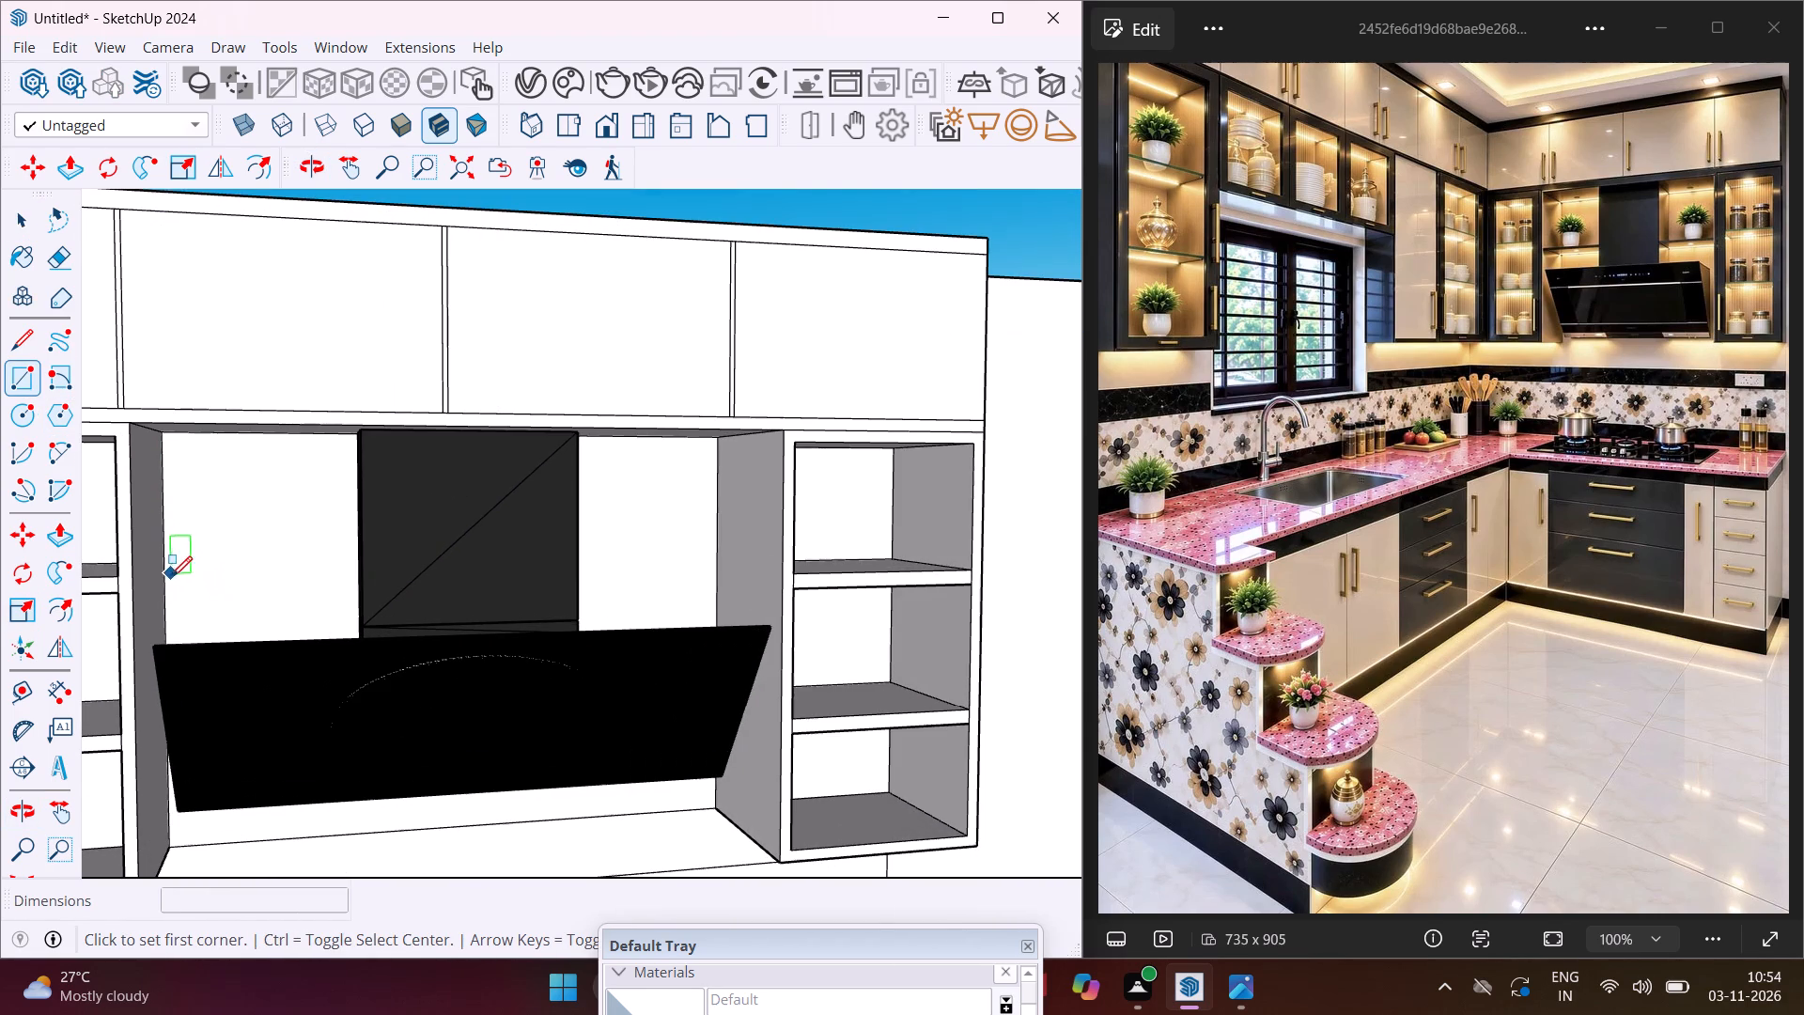
left_click(169, 585)
scroll(214, 586, "up", 1)
middle_click_drag(214, 586, 276, 595)
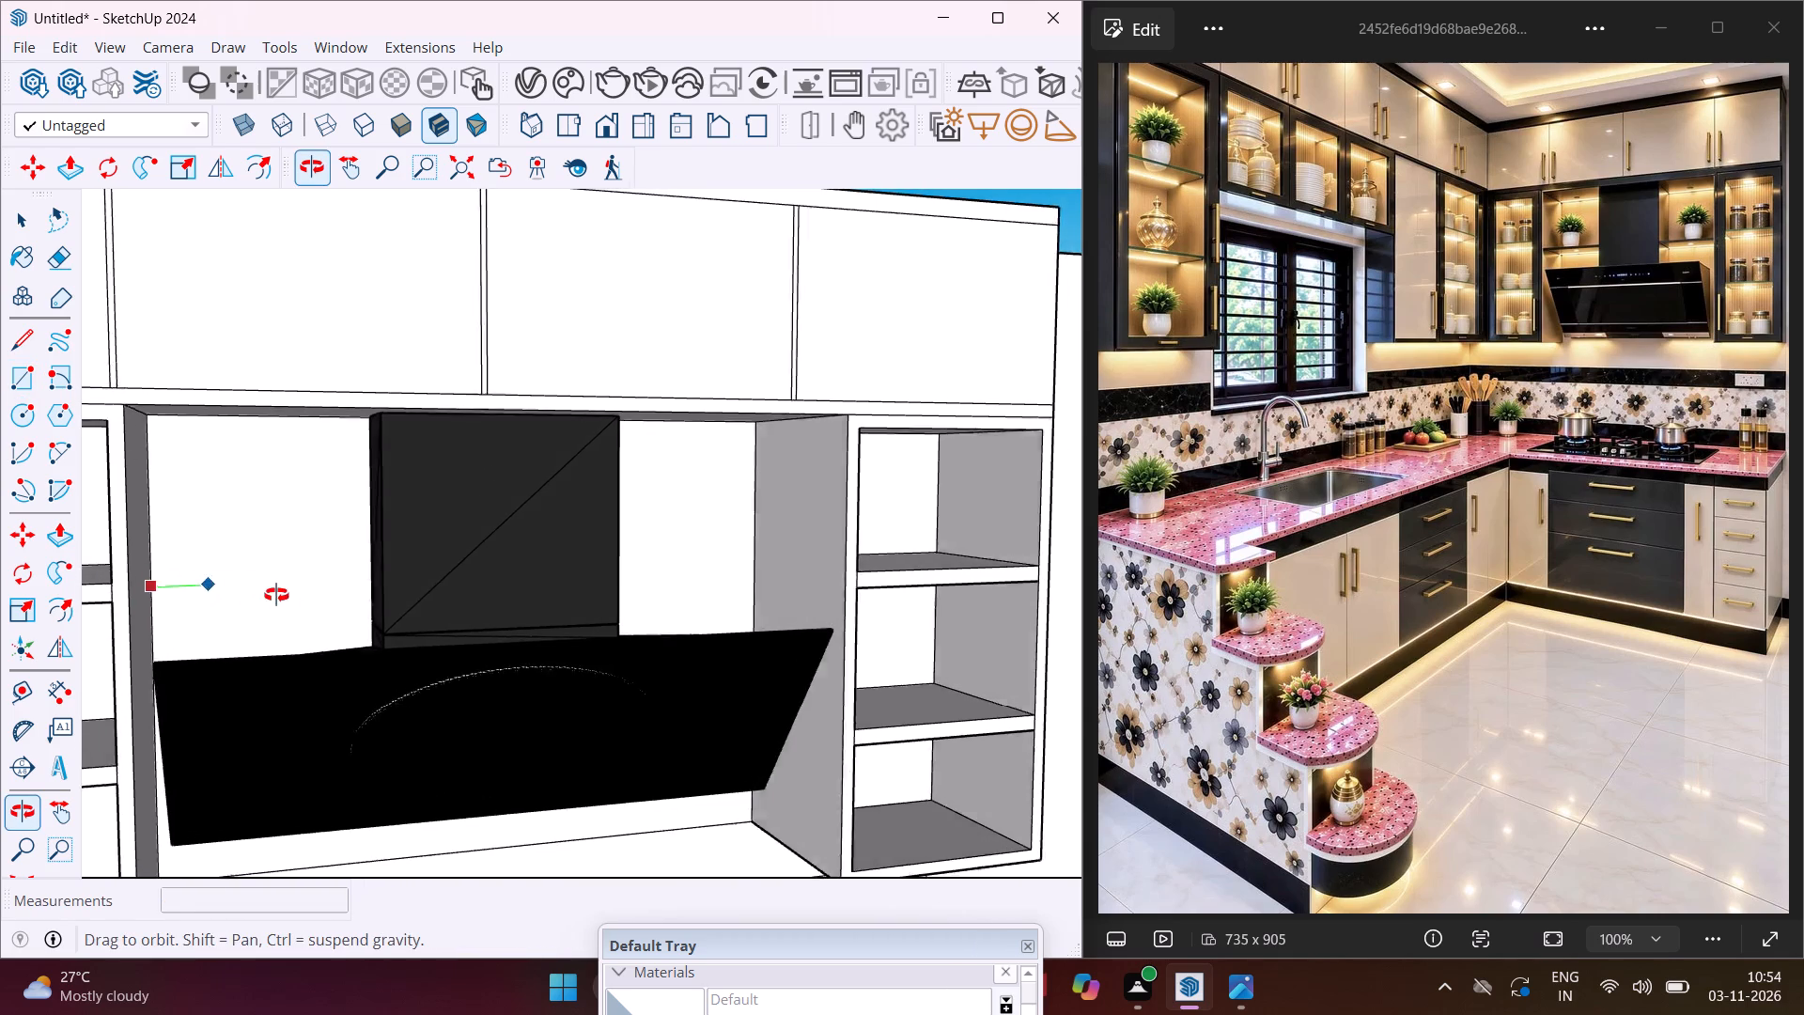
middle_click_drag(276, 595, 340, 595)
scroll(364, 586, "up", 3)
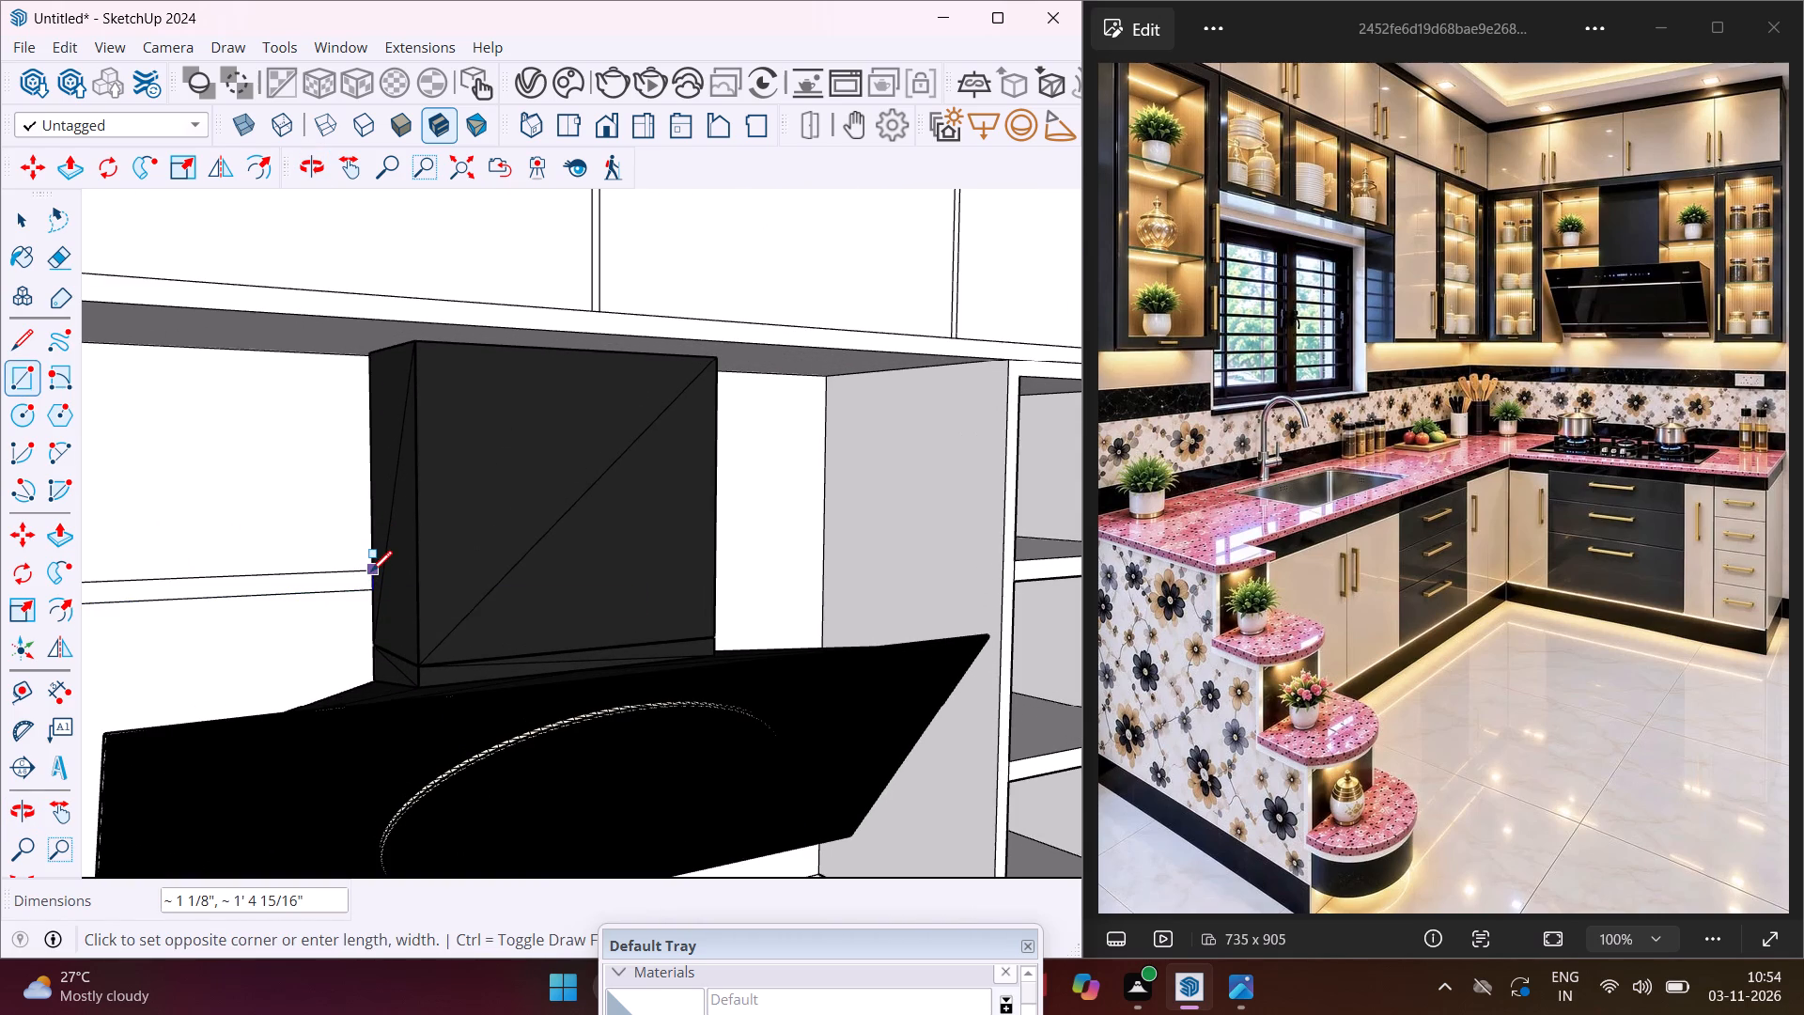
left_click(371, 571)
scroll(262, 581, "down", 3)
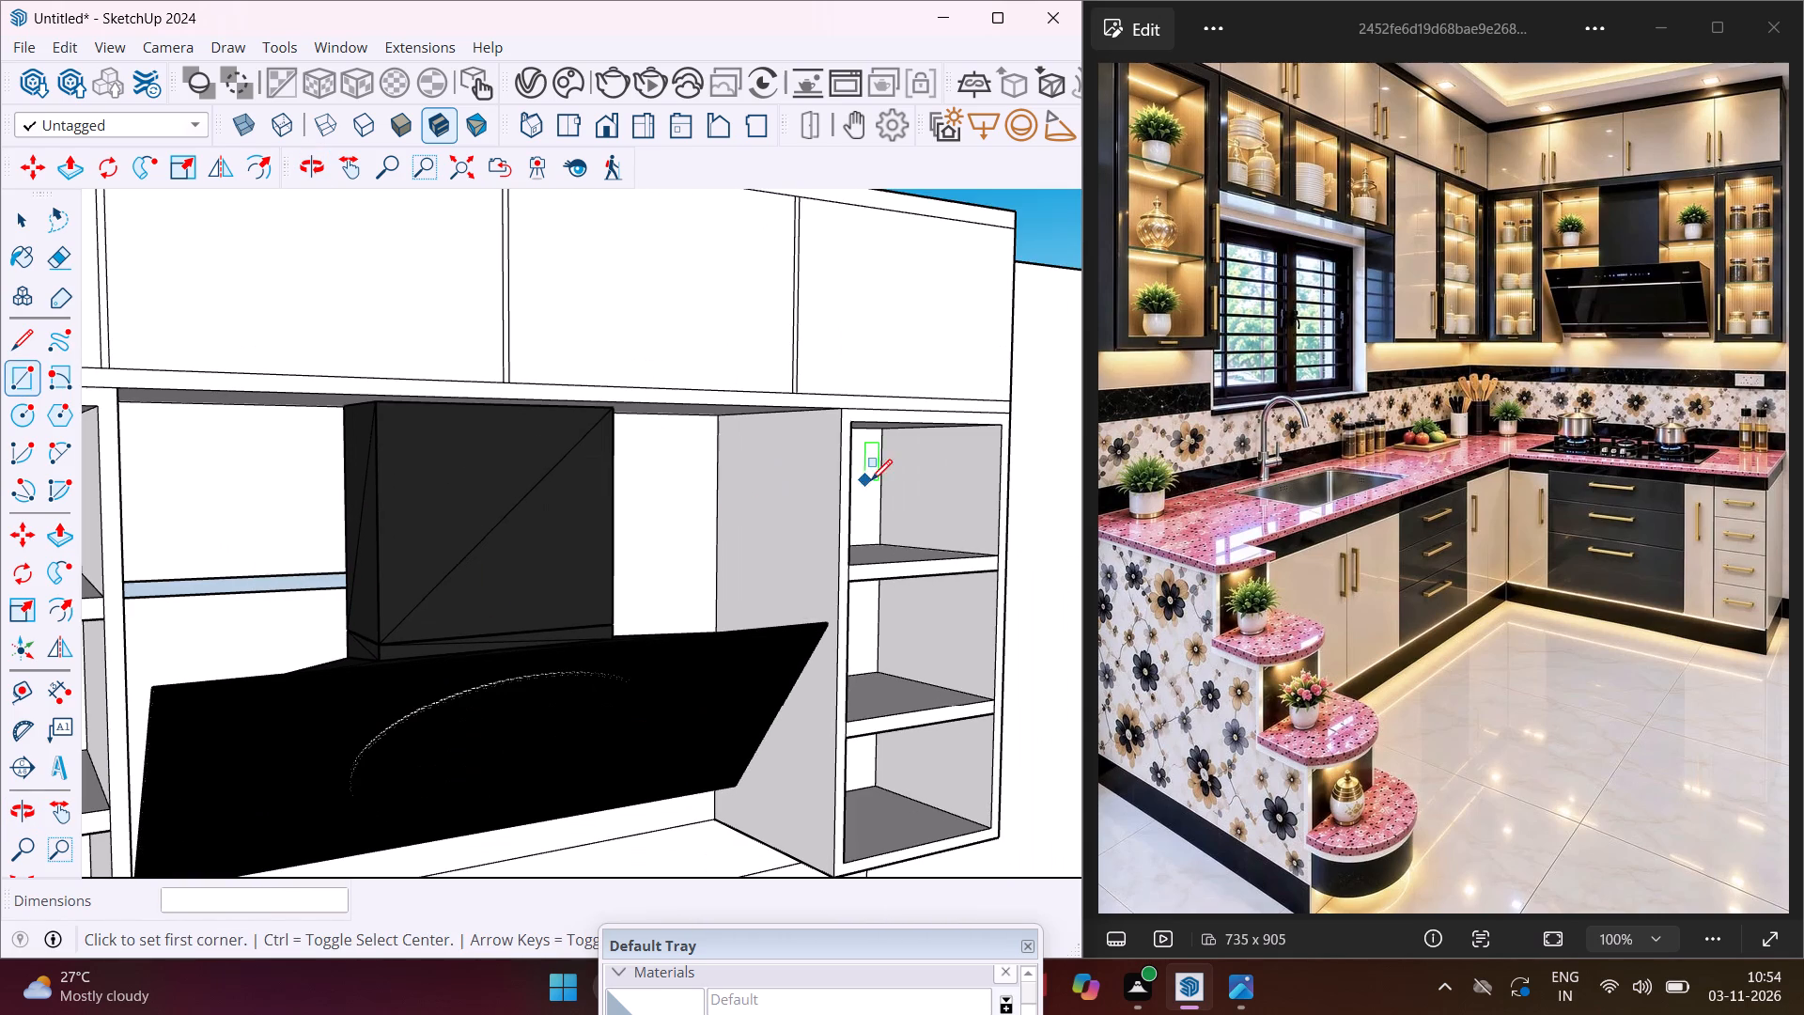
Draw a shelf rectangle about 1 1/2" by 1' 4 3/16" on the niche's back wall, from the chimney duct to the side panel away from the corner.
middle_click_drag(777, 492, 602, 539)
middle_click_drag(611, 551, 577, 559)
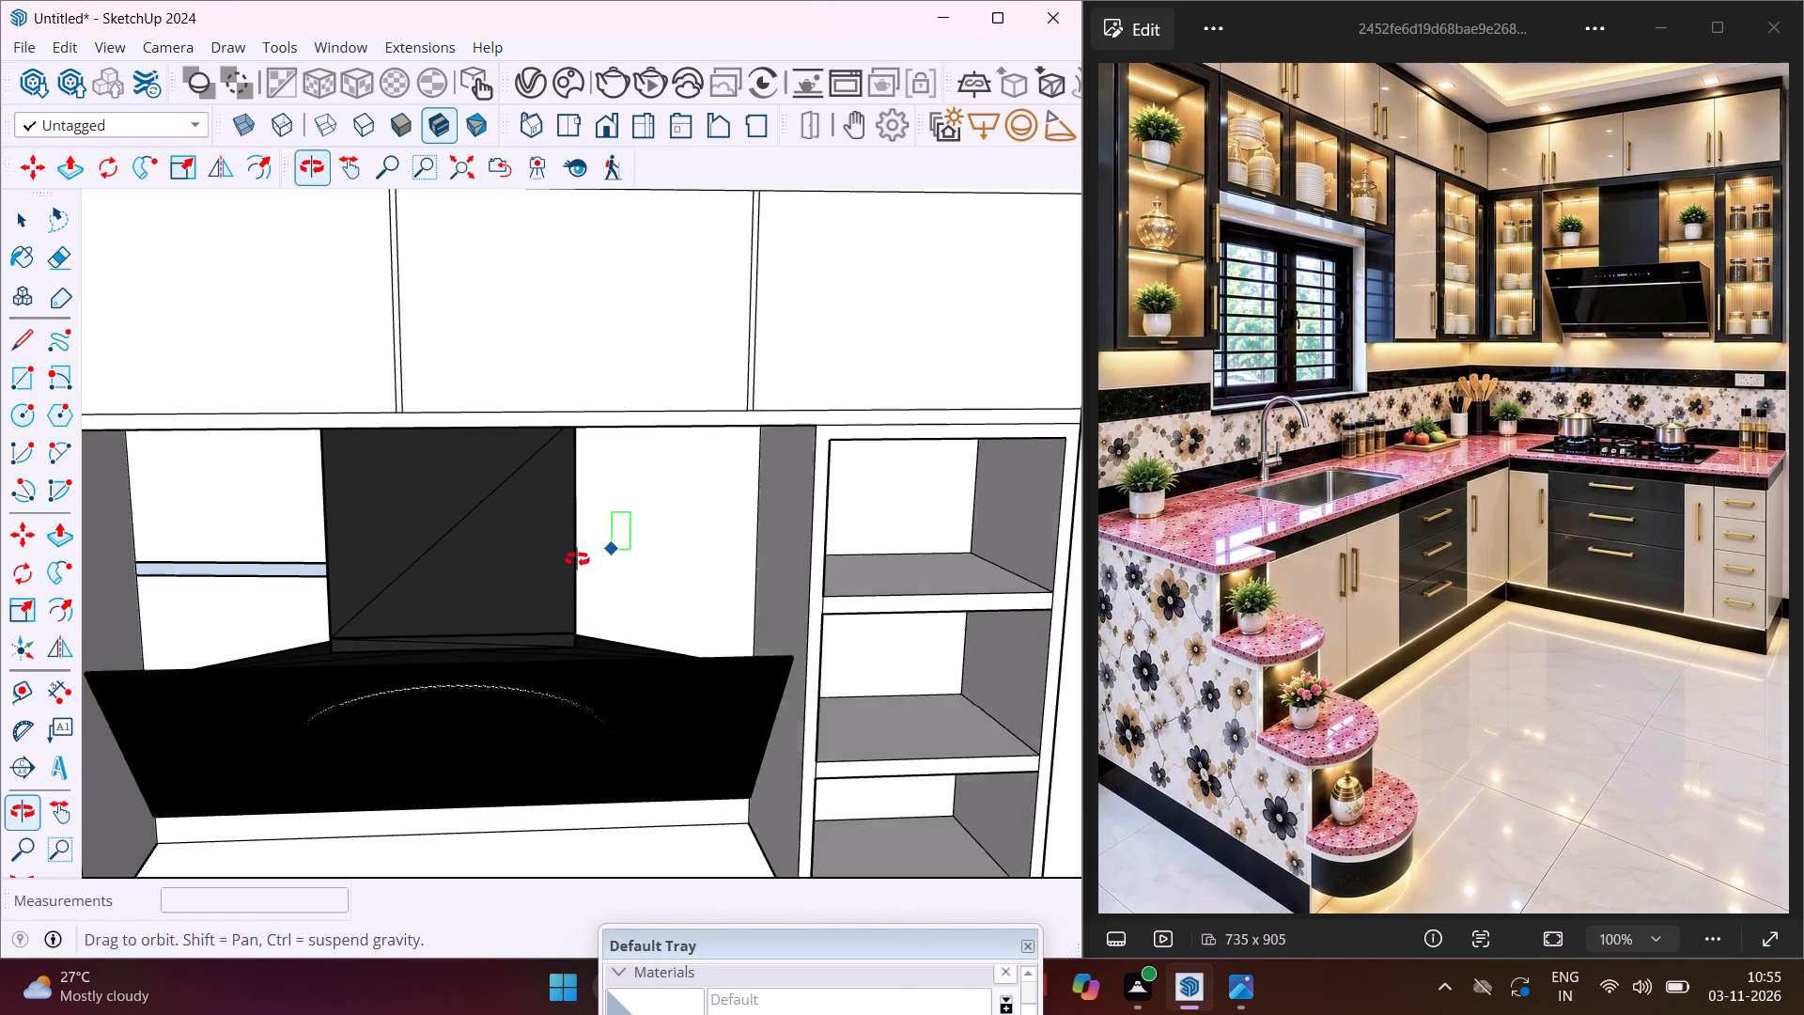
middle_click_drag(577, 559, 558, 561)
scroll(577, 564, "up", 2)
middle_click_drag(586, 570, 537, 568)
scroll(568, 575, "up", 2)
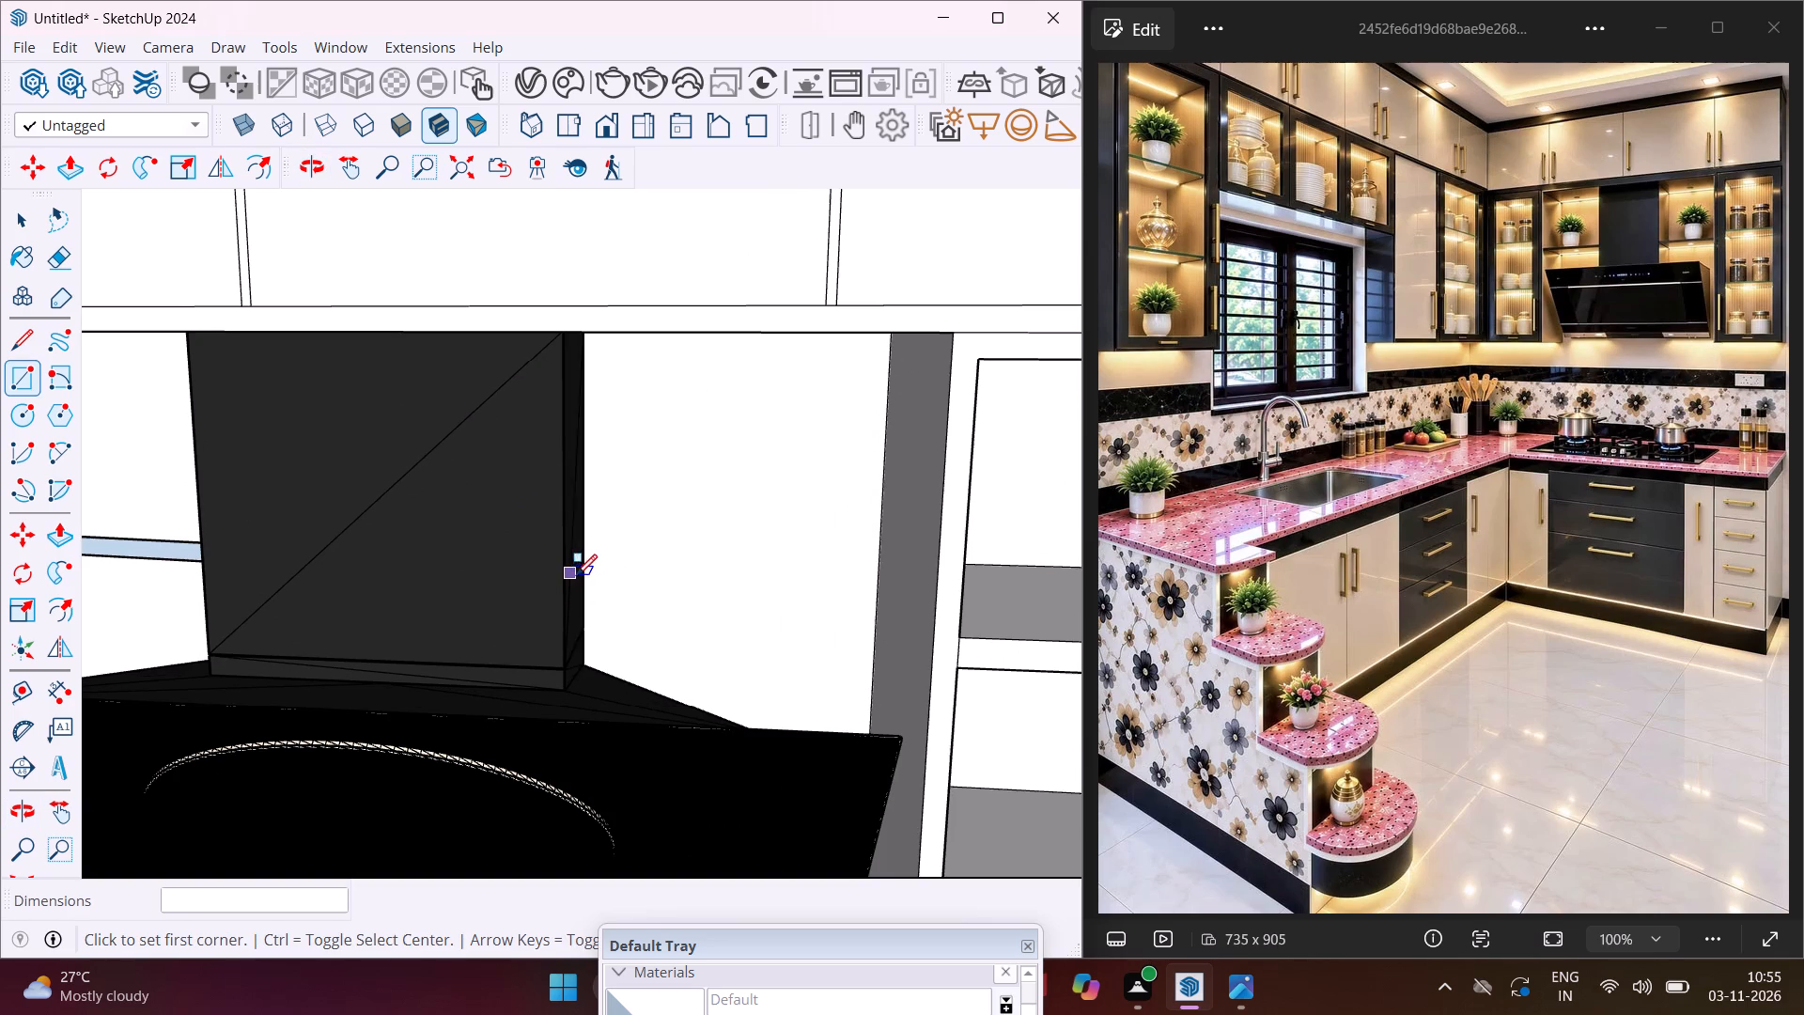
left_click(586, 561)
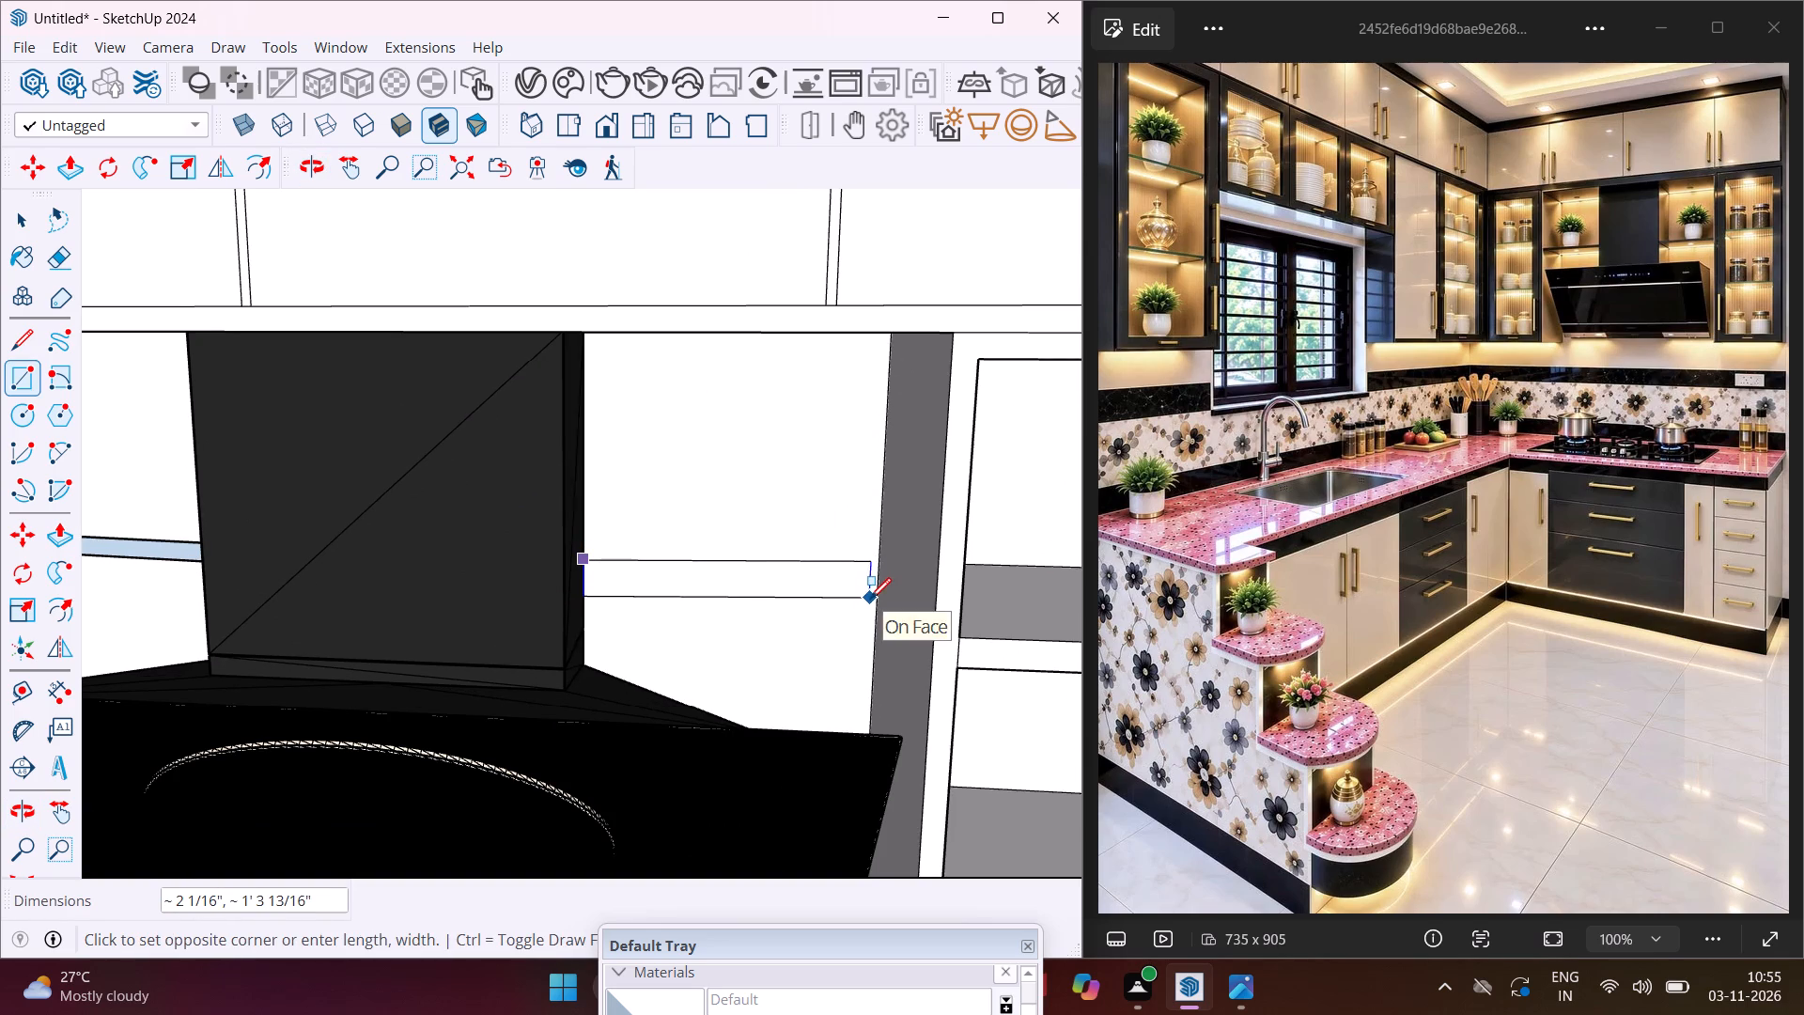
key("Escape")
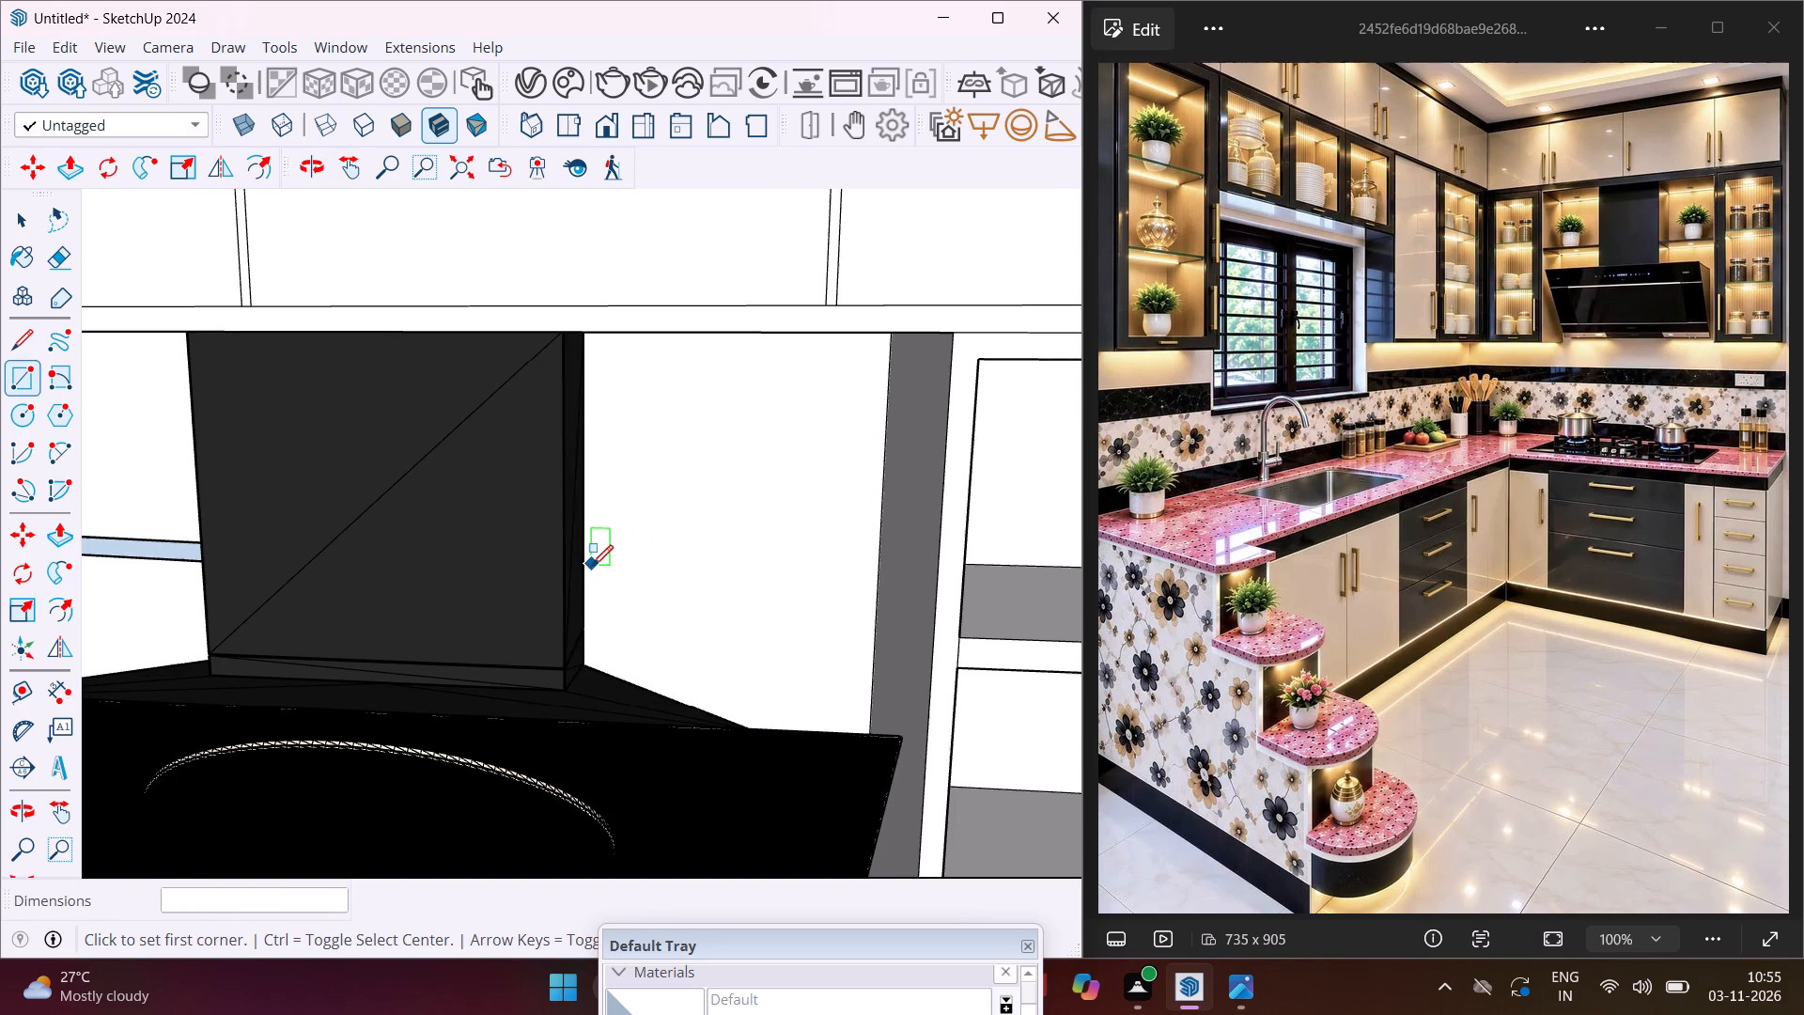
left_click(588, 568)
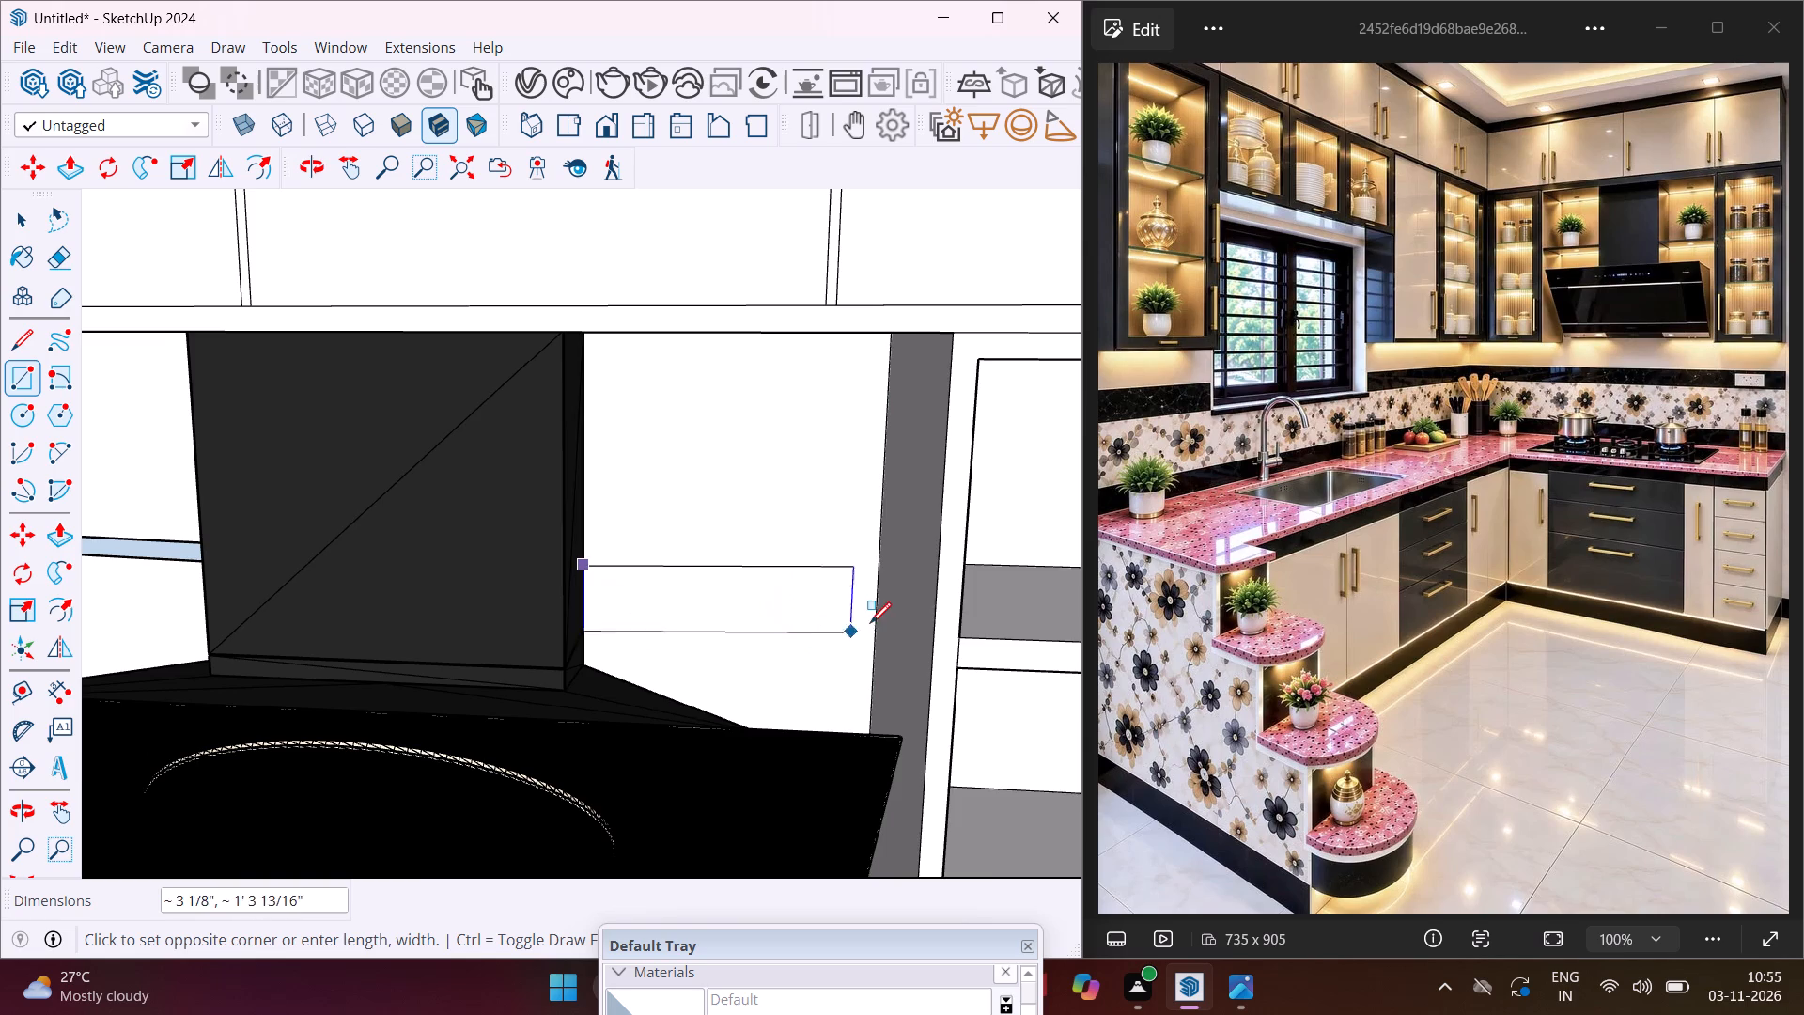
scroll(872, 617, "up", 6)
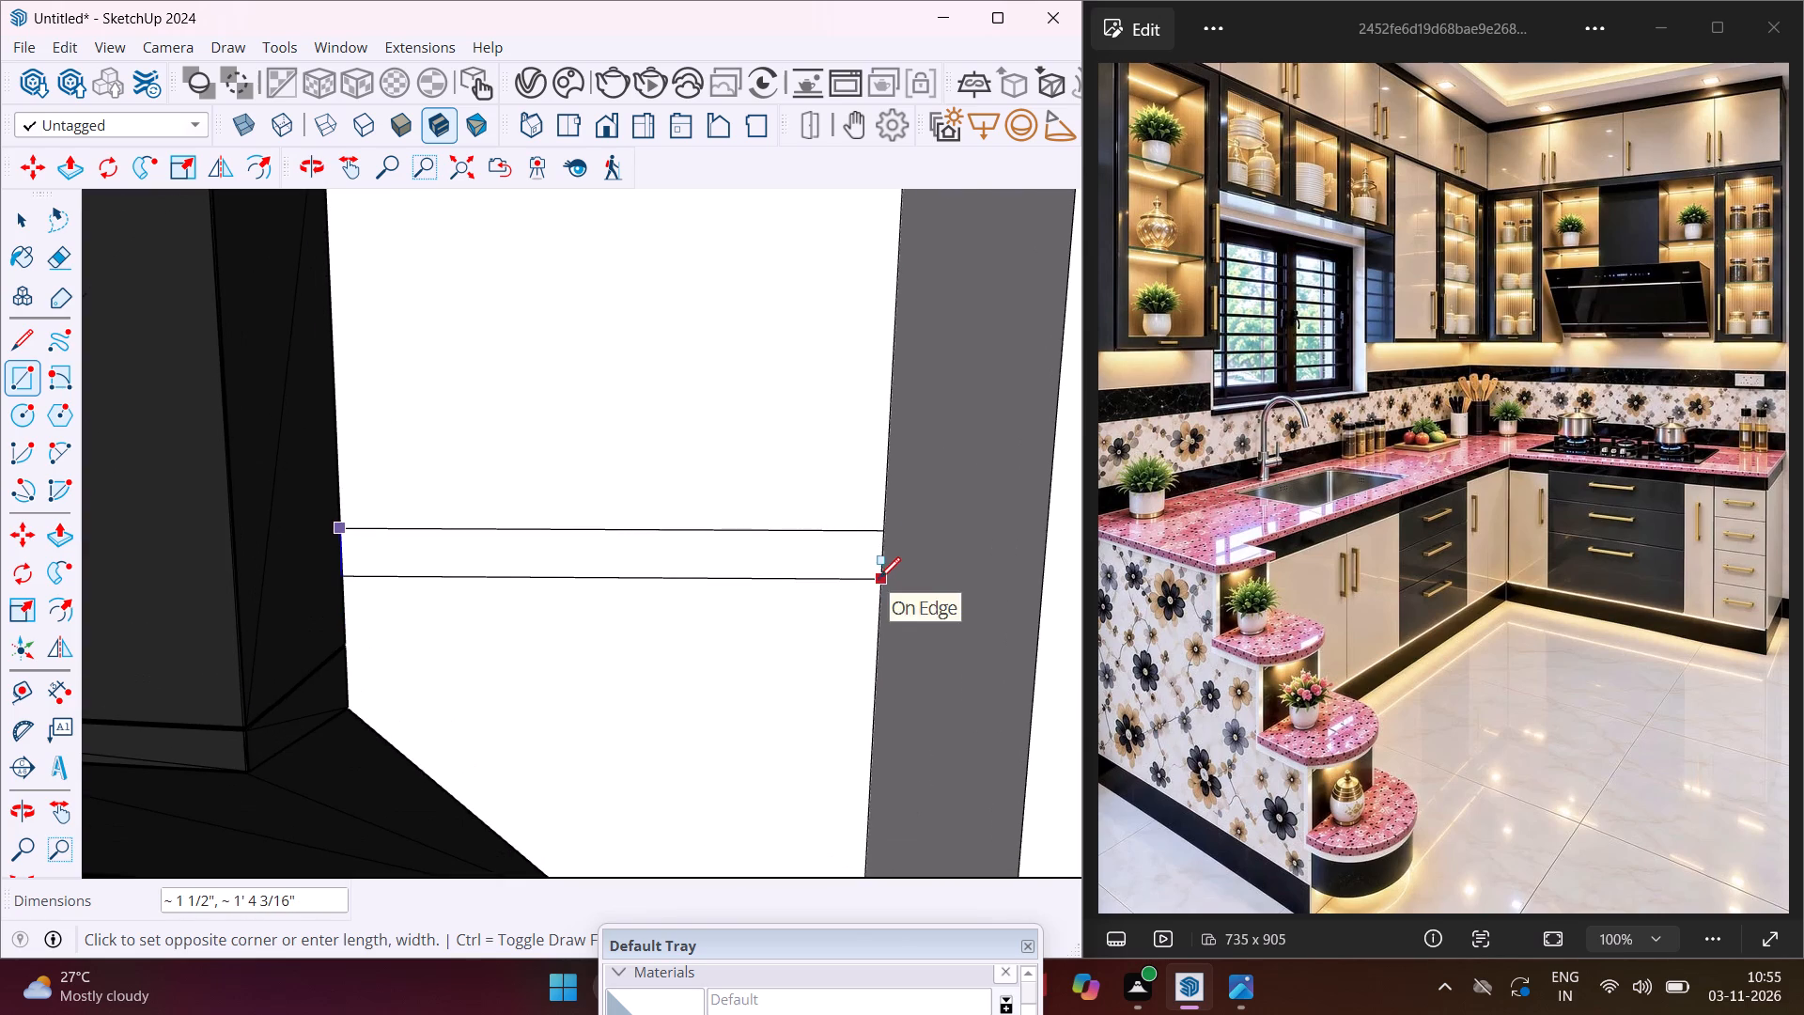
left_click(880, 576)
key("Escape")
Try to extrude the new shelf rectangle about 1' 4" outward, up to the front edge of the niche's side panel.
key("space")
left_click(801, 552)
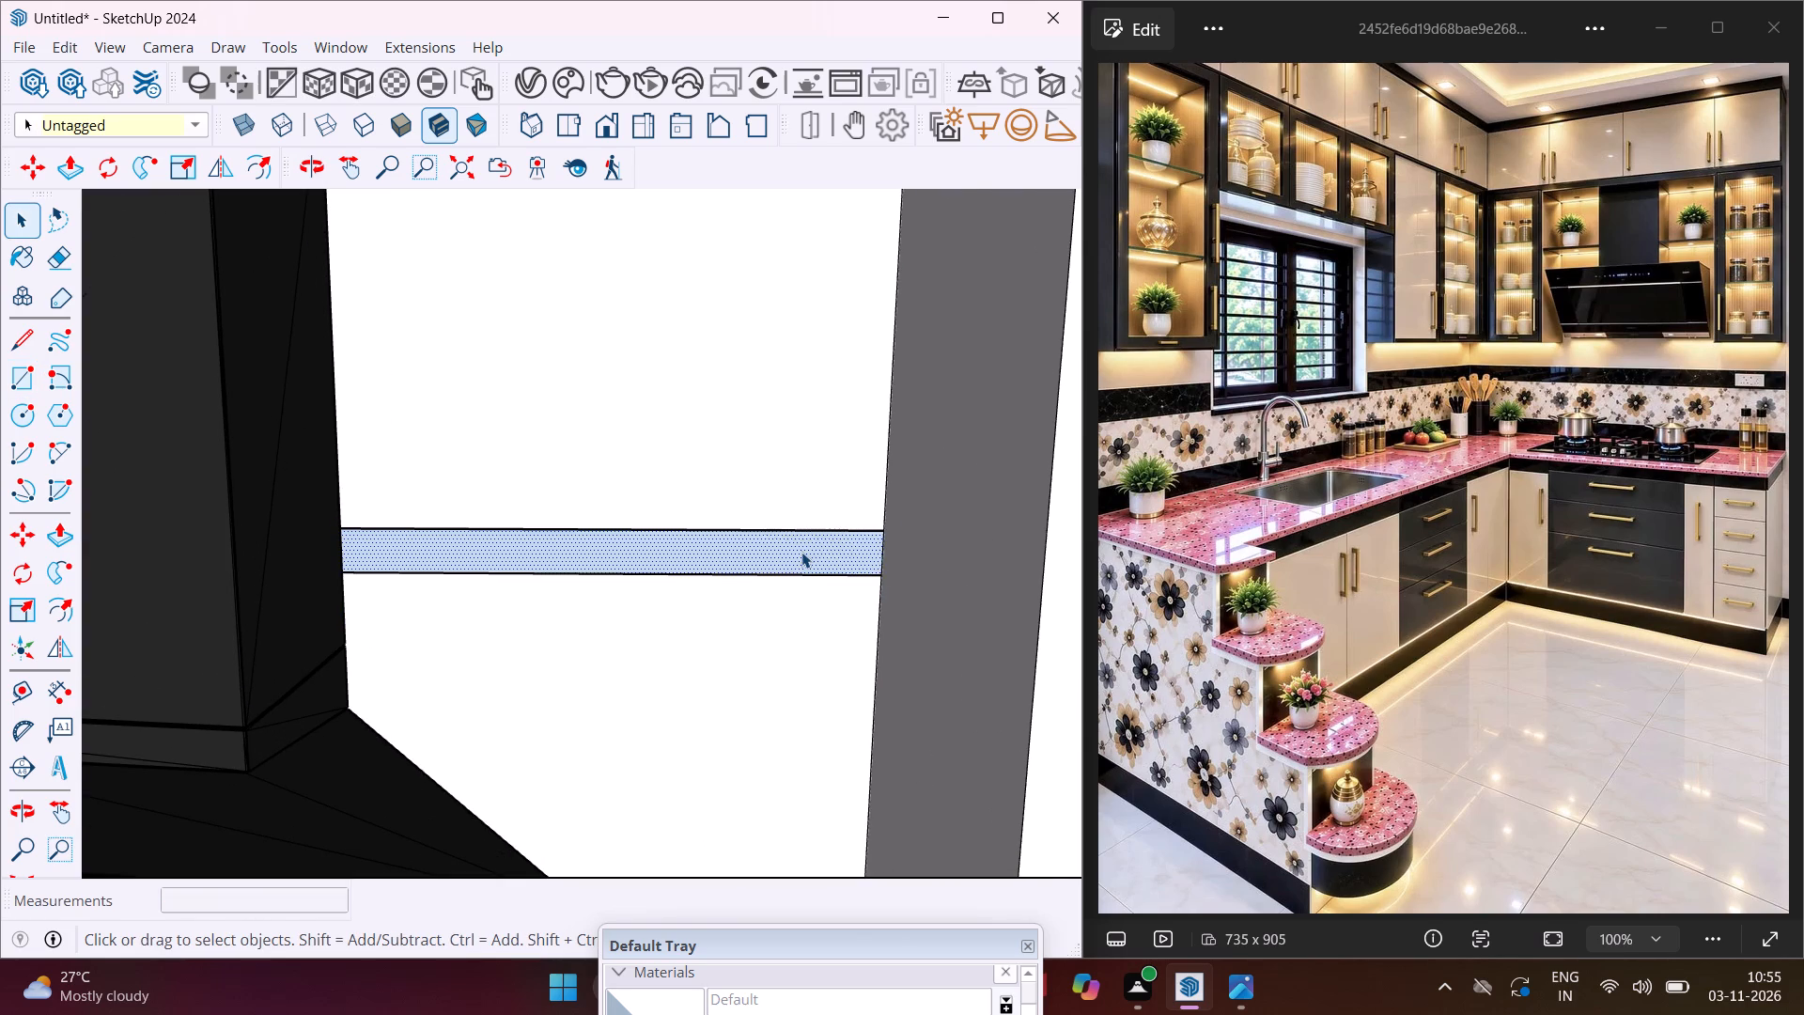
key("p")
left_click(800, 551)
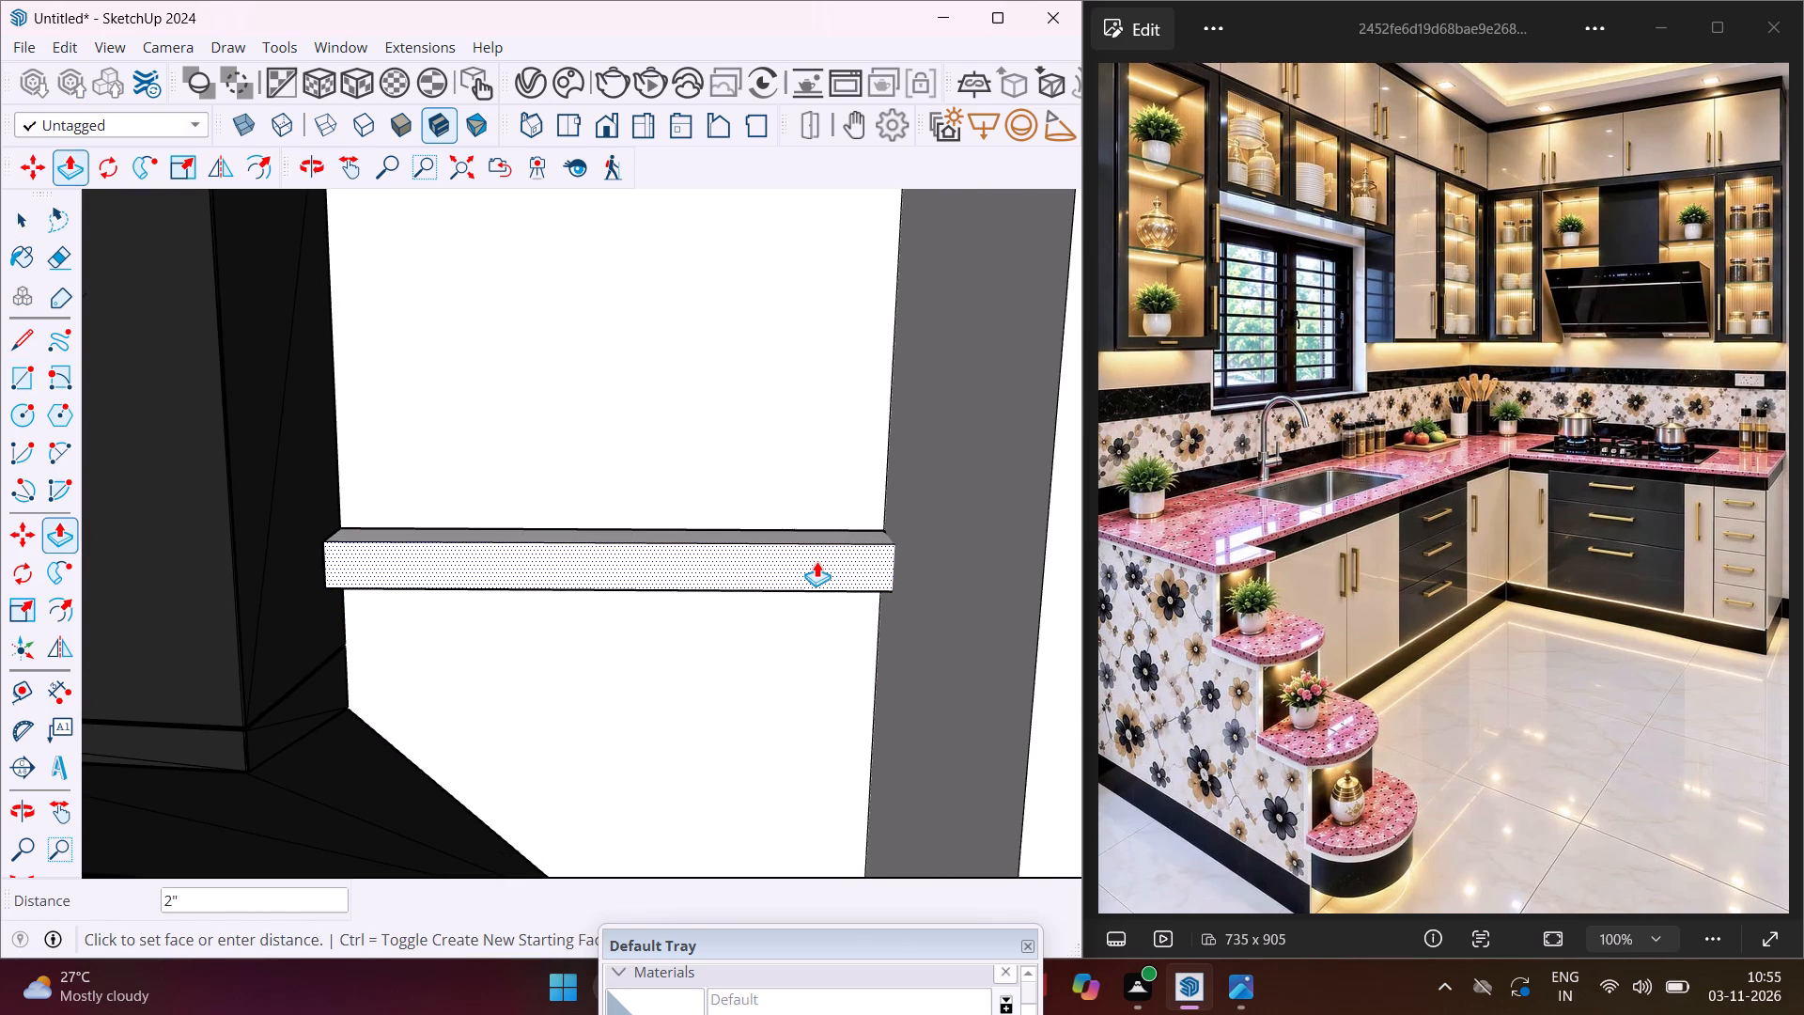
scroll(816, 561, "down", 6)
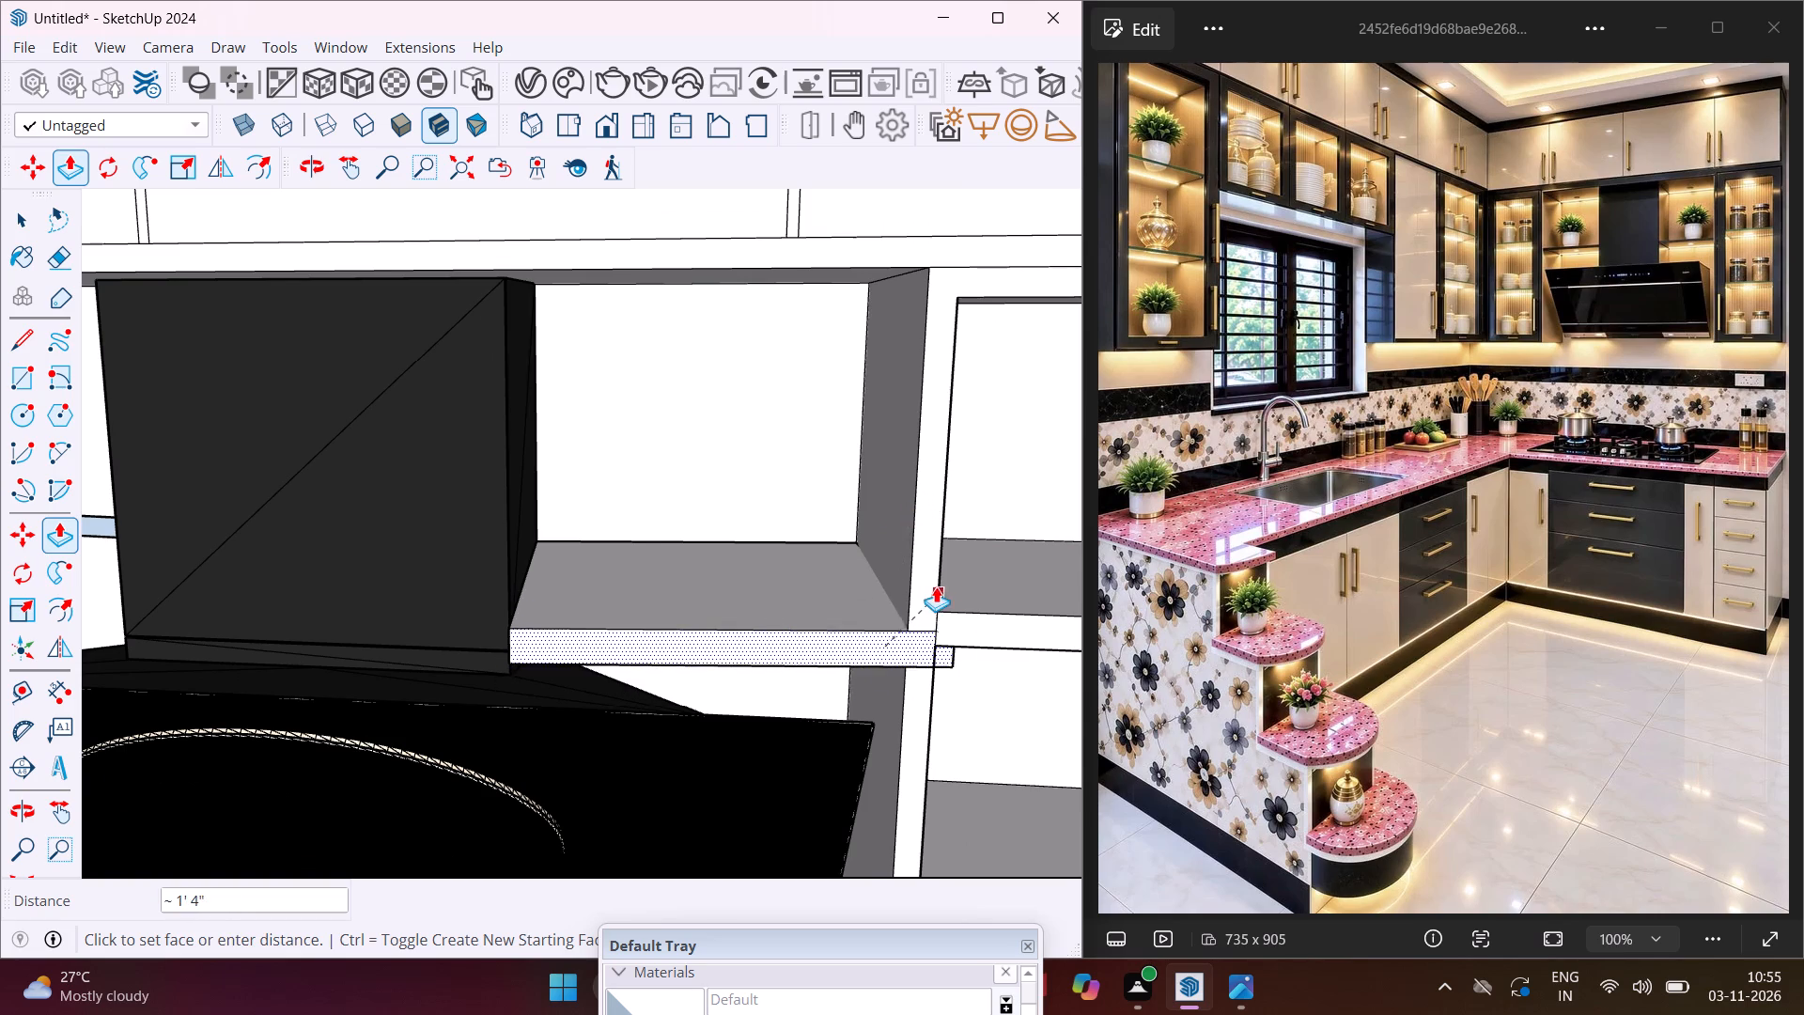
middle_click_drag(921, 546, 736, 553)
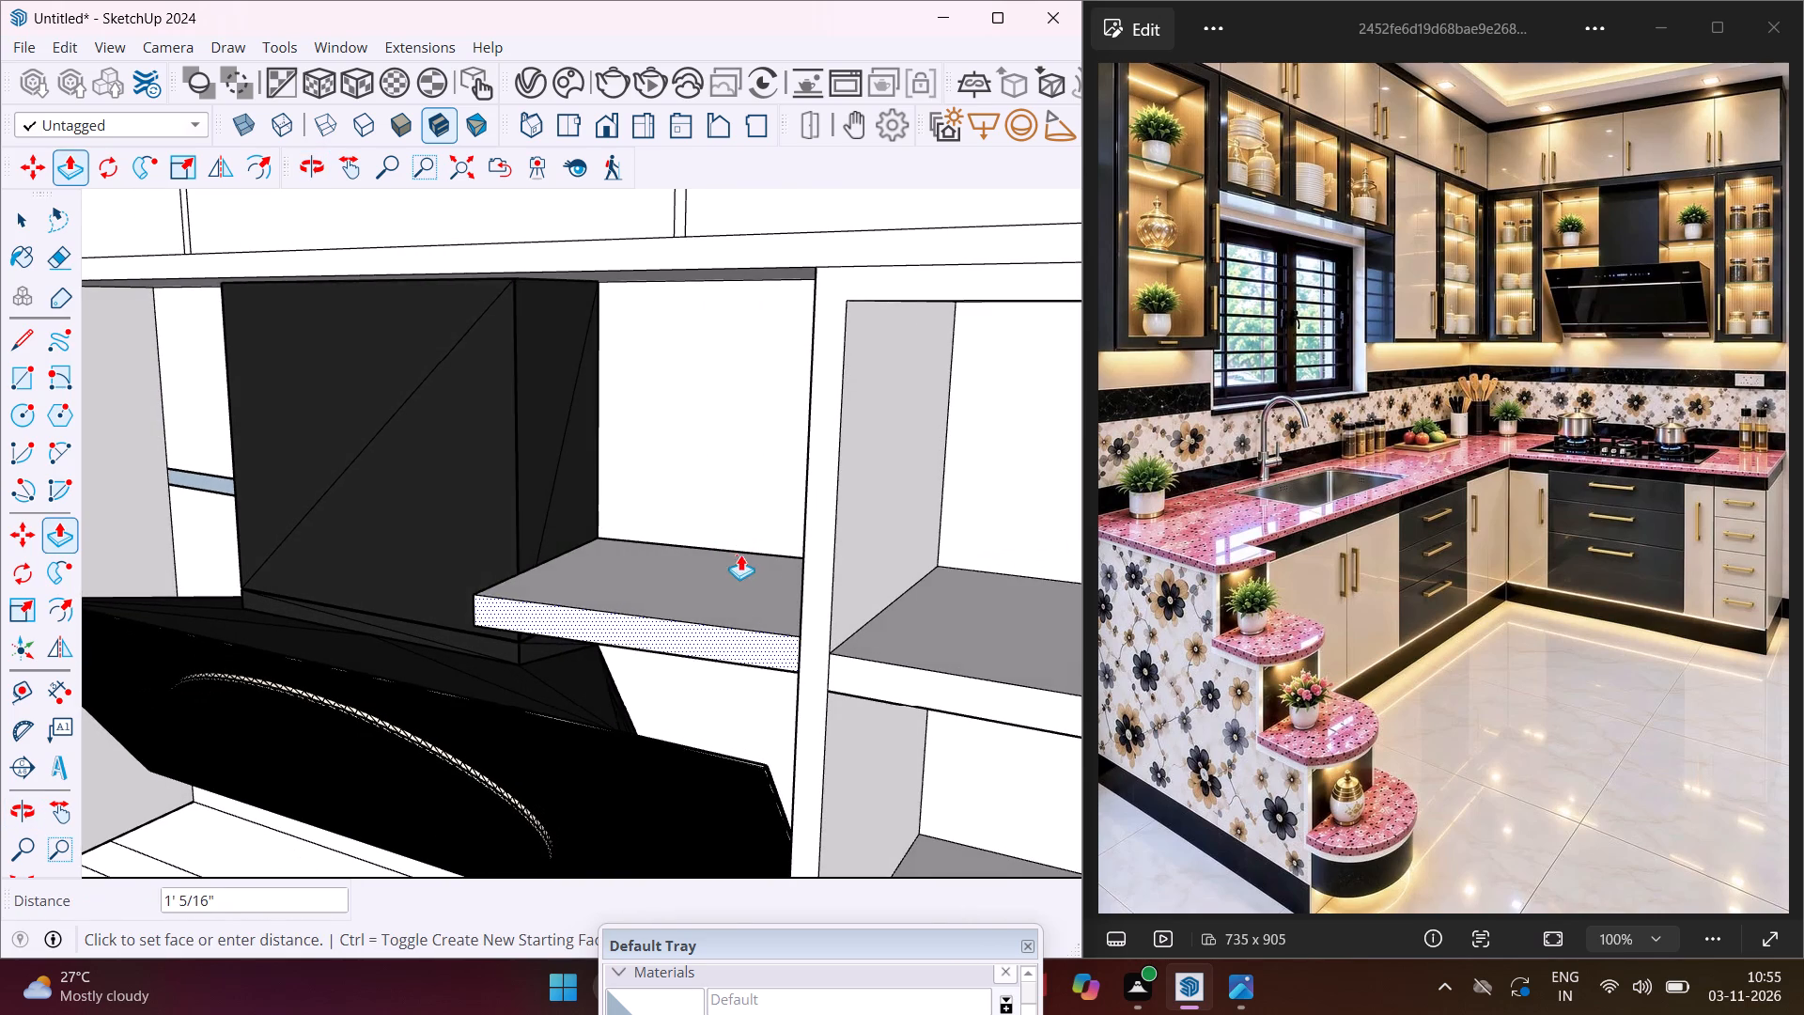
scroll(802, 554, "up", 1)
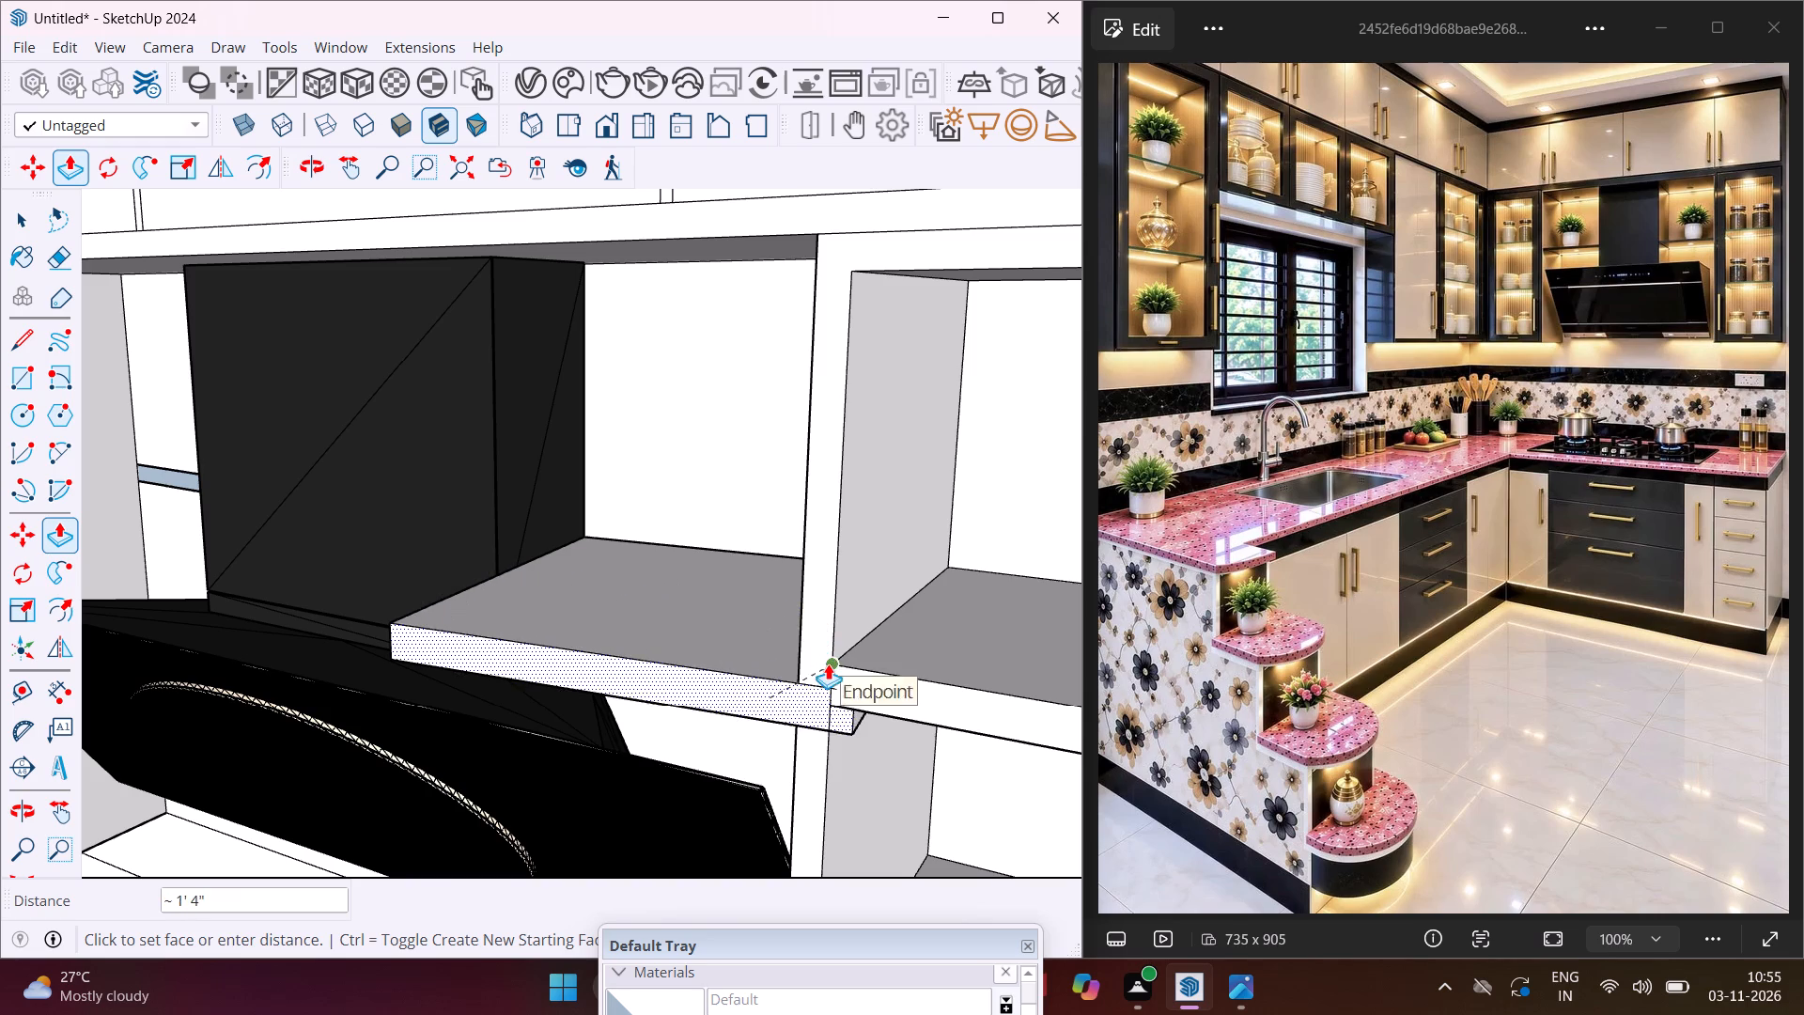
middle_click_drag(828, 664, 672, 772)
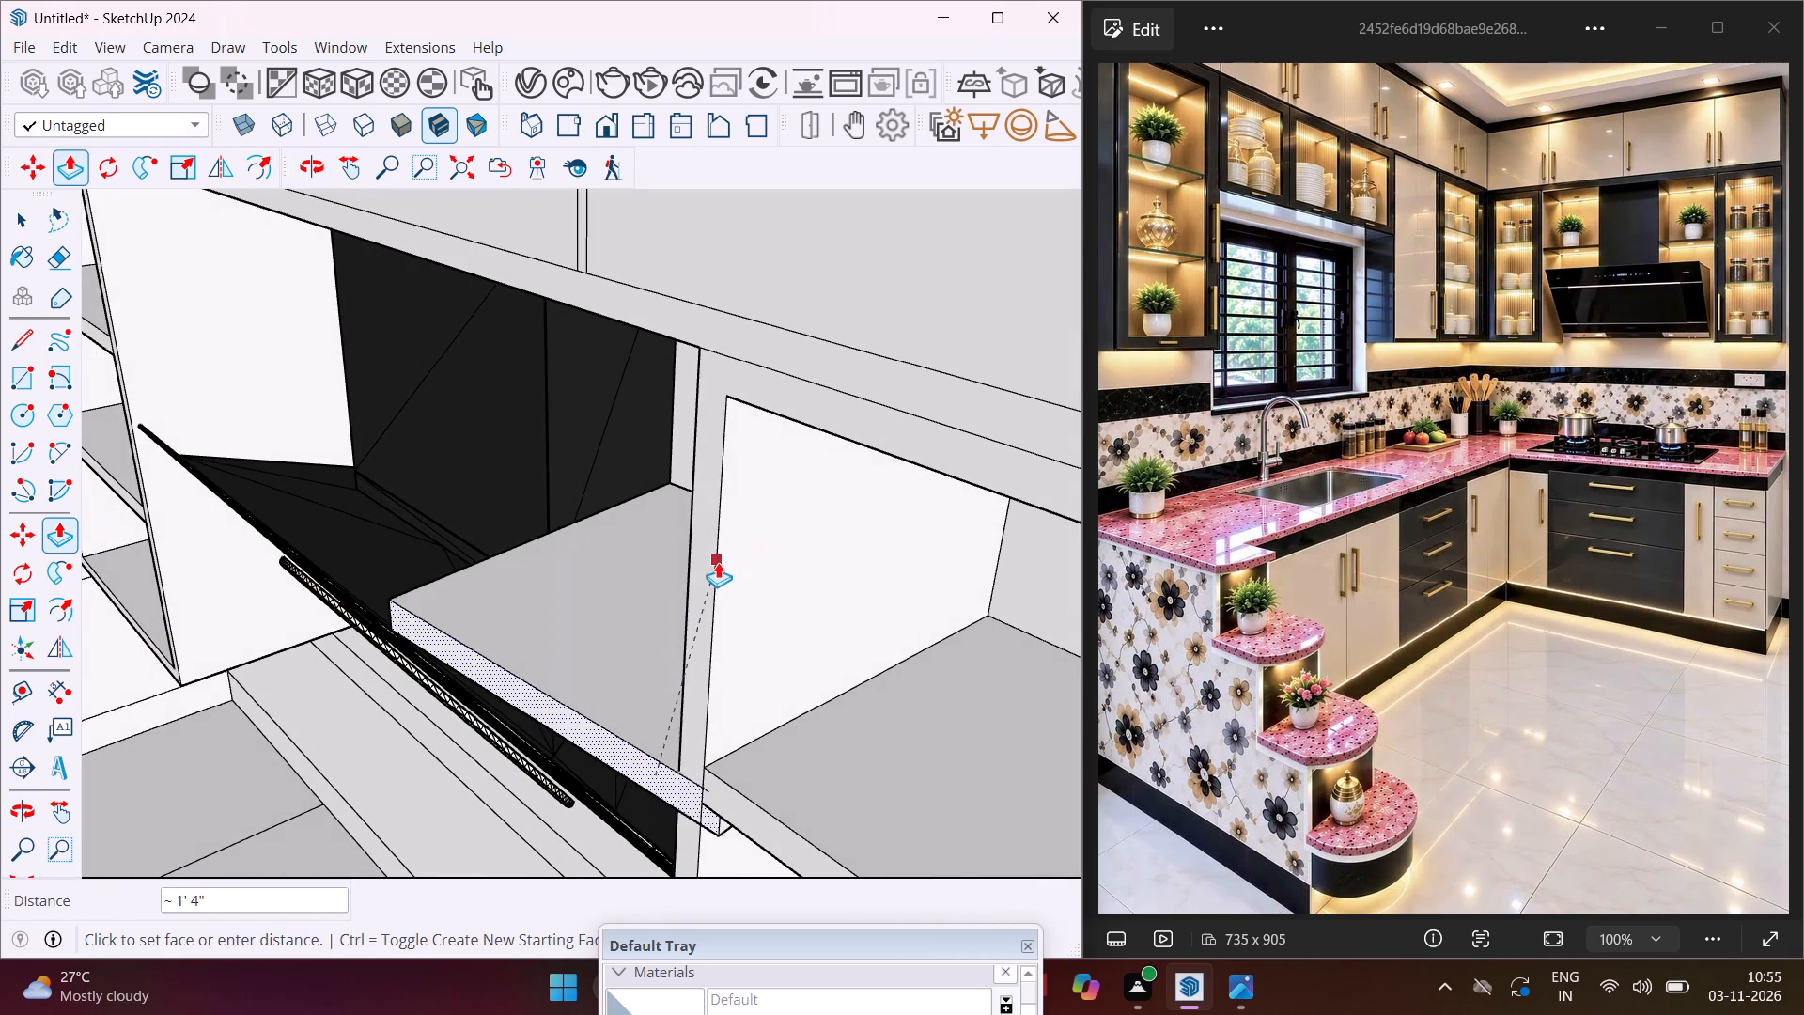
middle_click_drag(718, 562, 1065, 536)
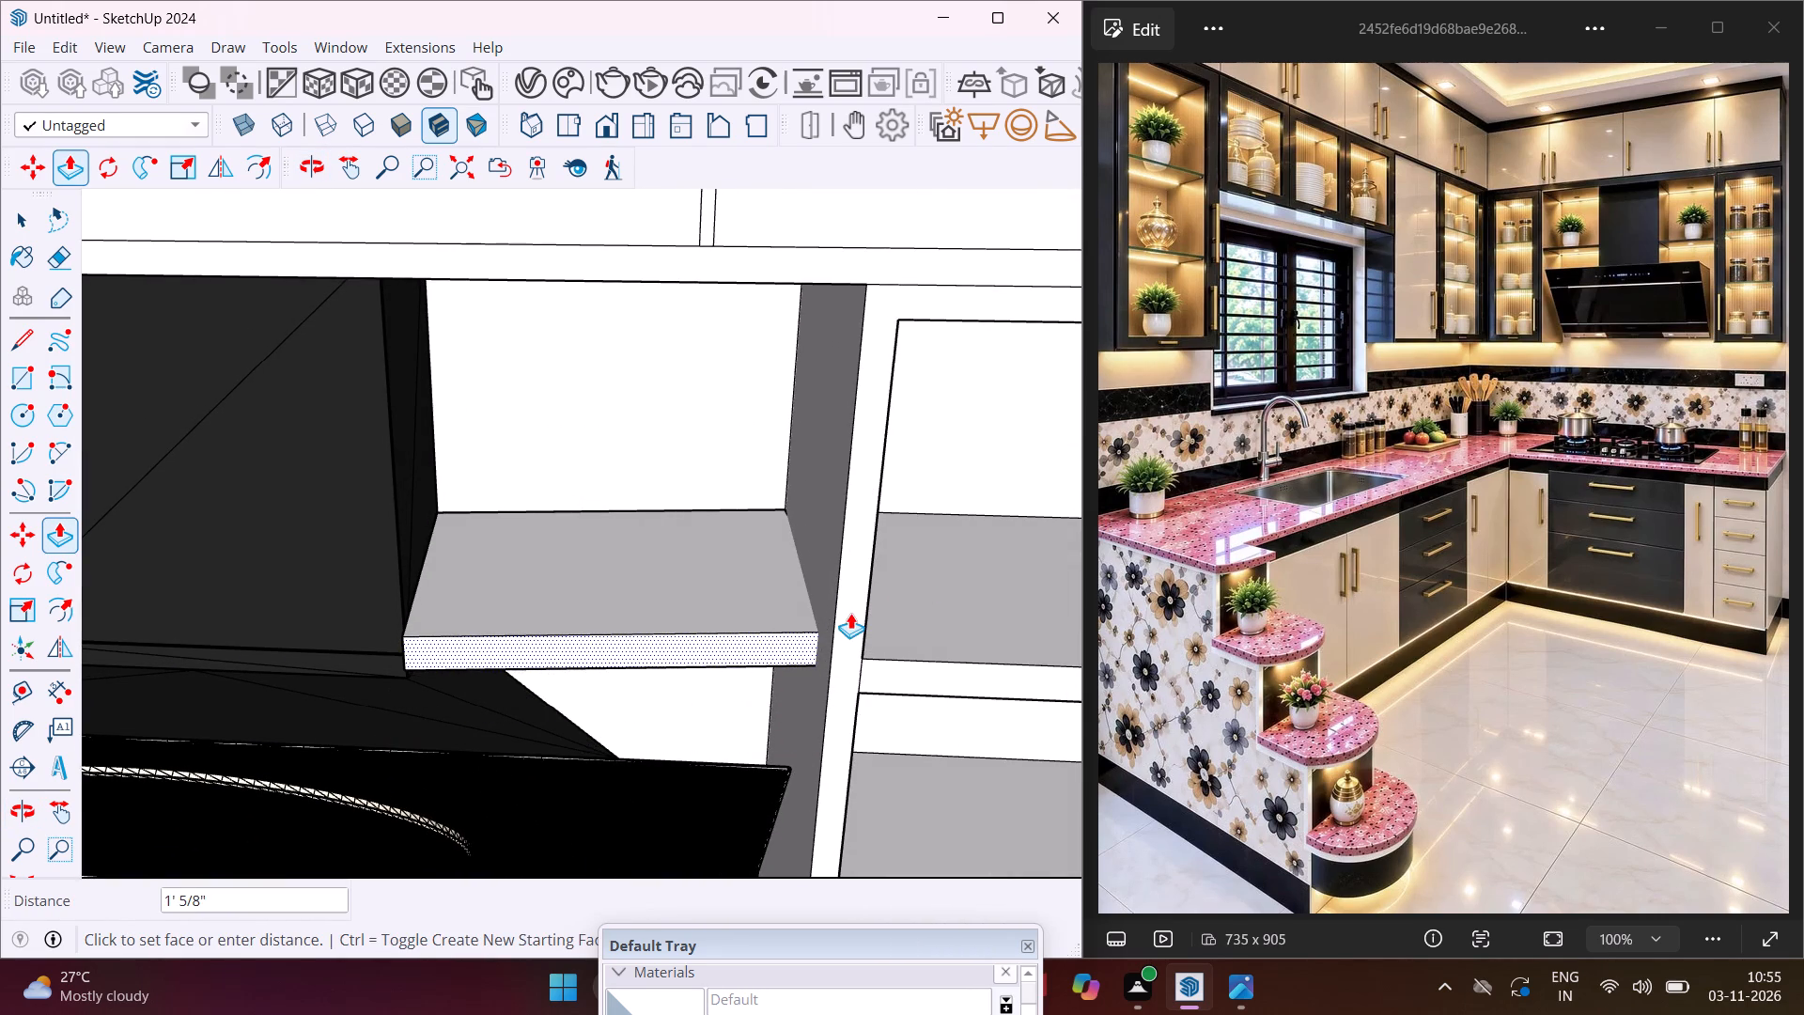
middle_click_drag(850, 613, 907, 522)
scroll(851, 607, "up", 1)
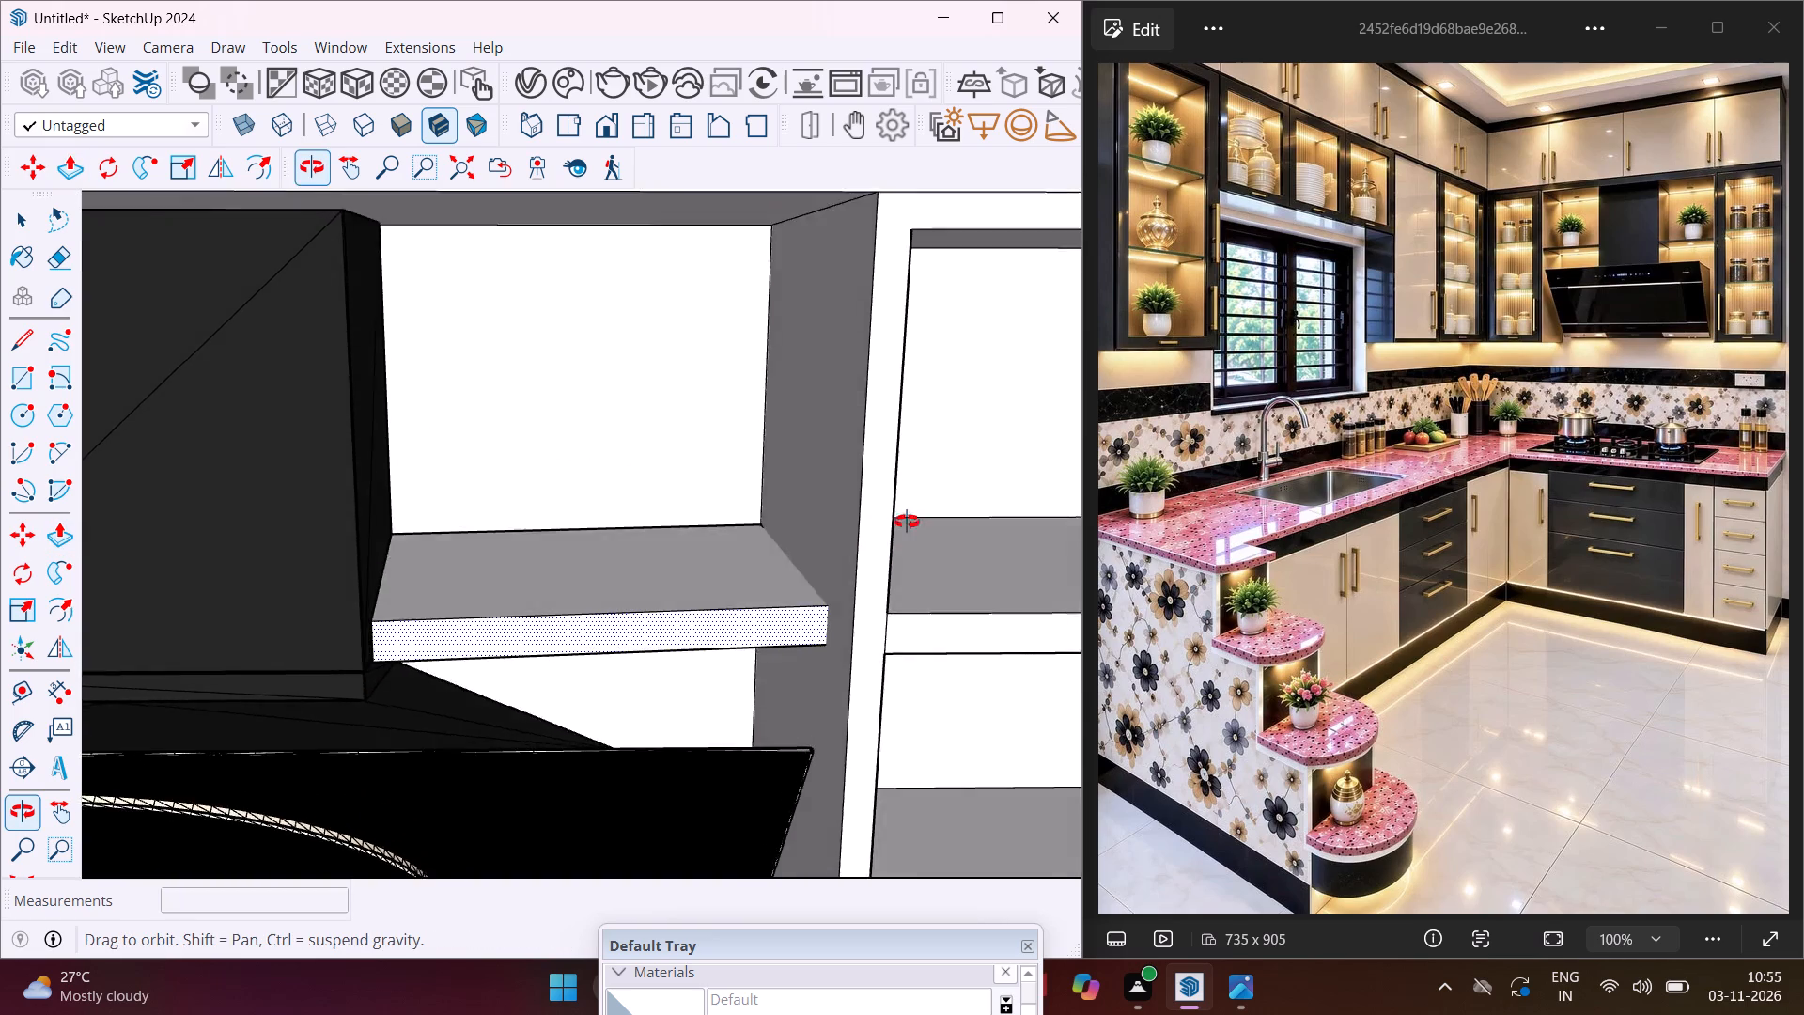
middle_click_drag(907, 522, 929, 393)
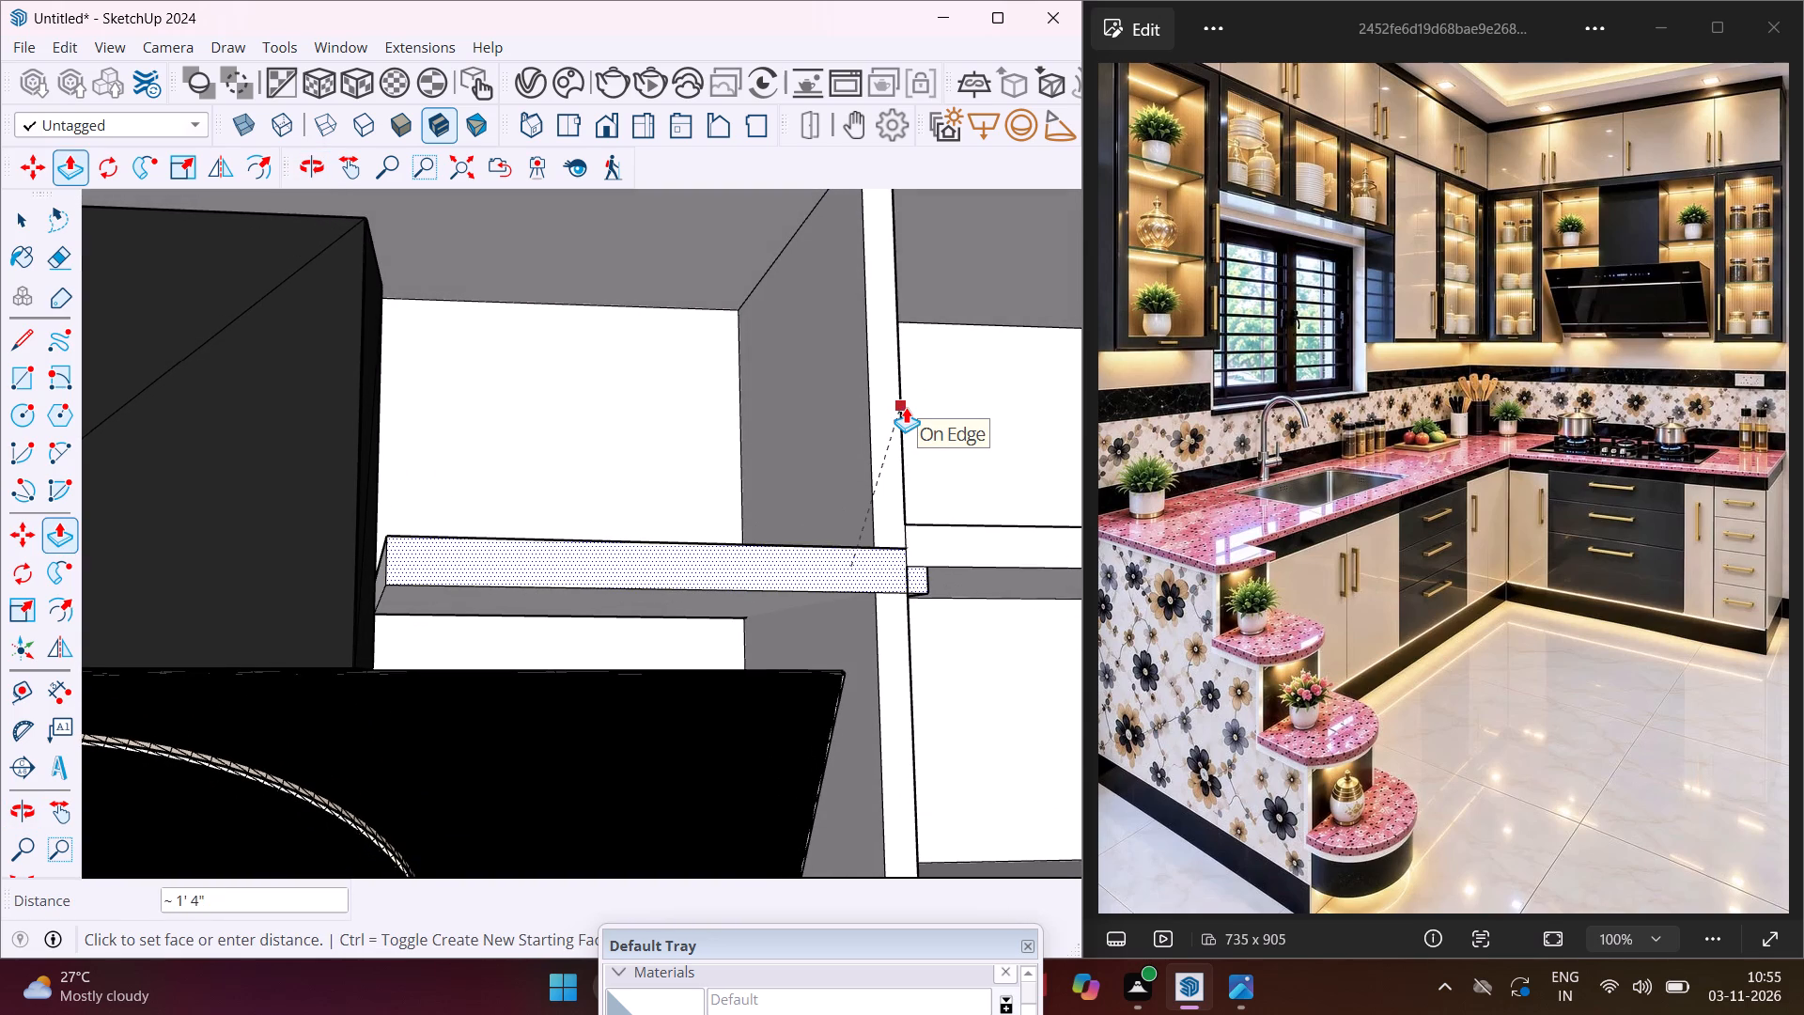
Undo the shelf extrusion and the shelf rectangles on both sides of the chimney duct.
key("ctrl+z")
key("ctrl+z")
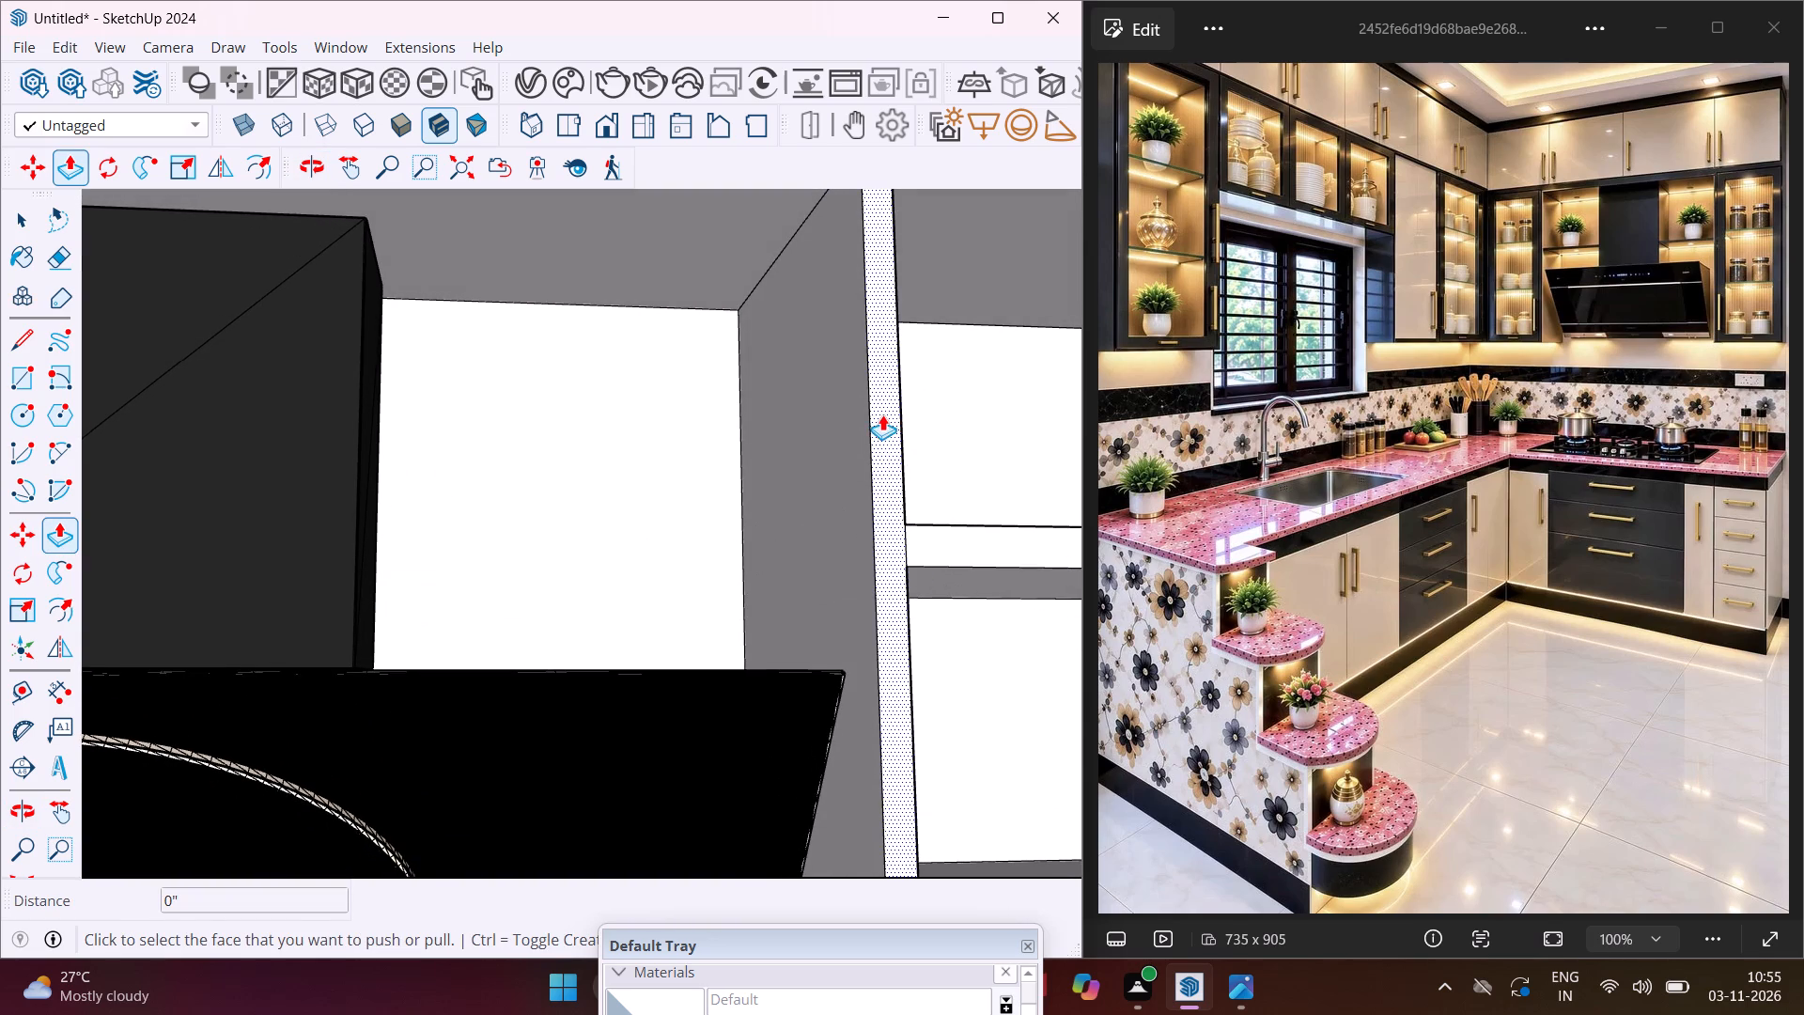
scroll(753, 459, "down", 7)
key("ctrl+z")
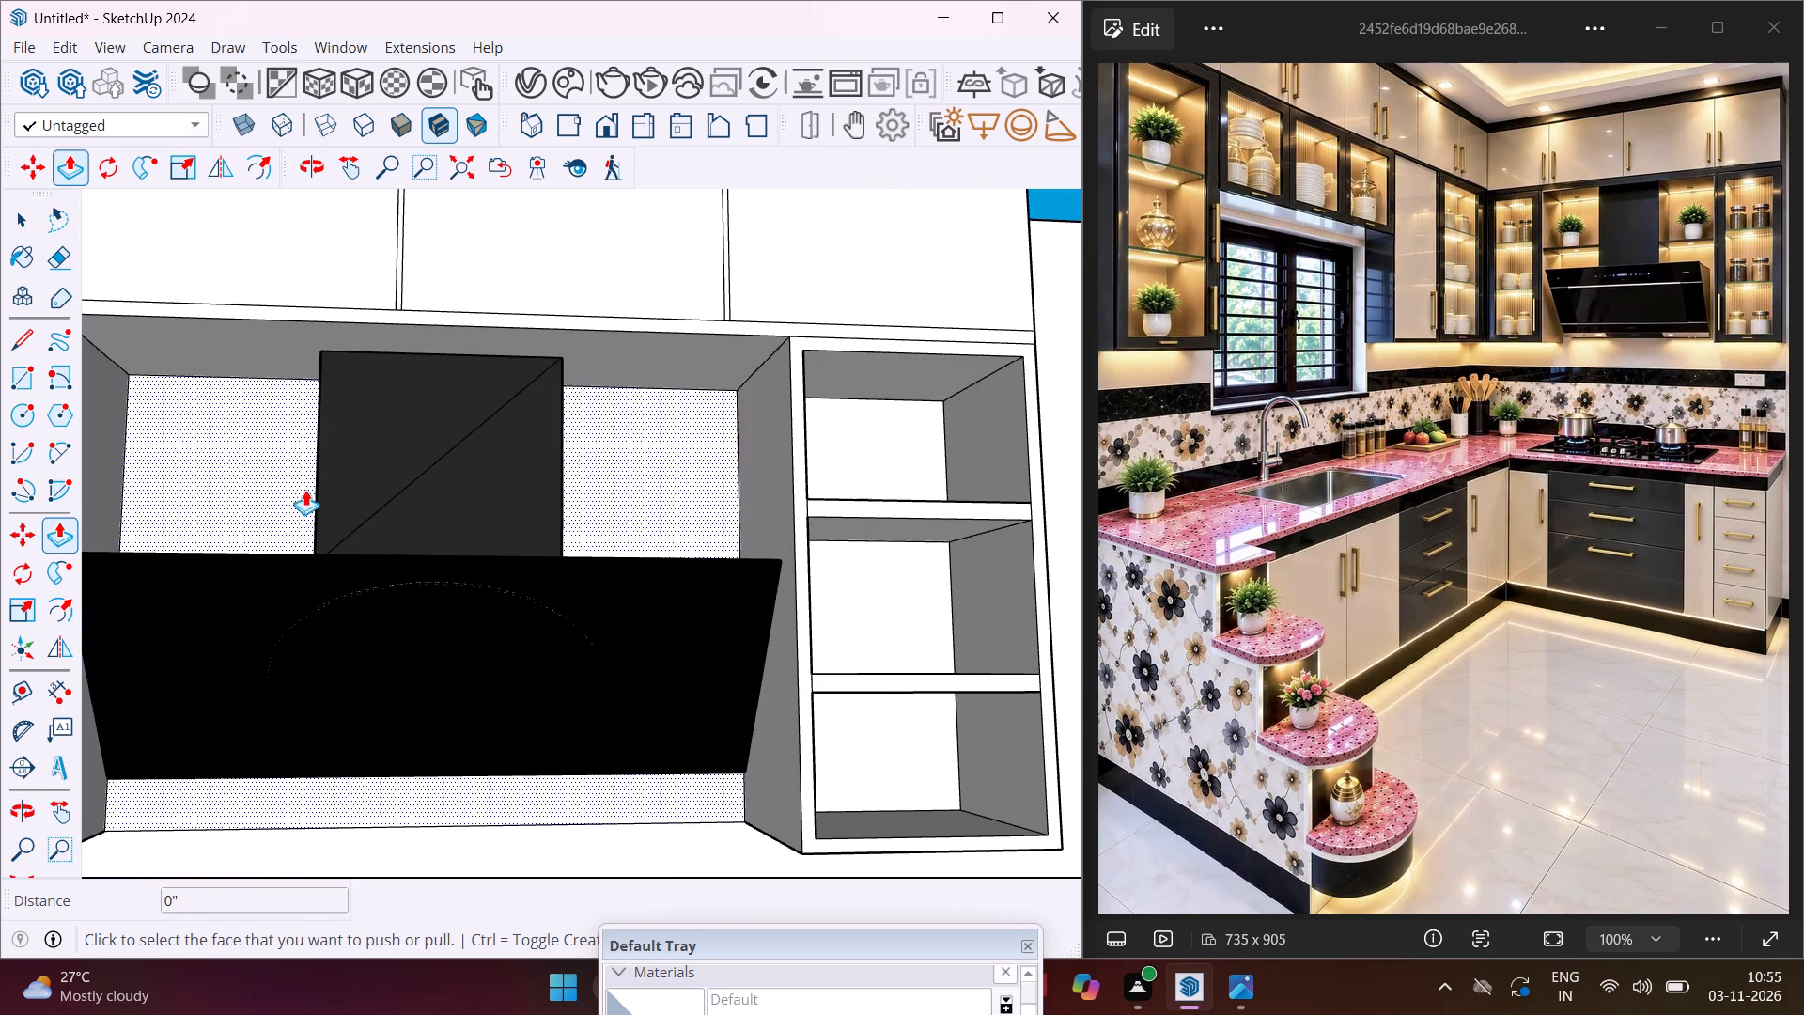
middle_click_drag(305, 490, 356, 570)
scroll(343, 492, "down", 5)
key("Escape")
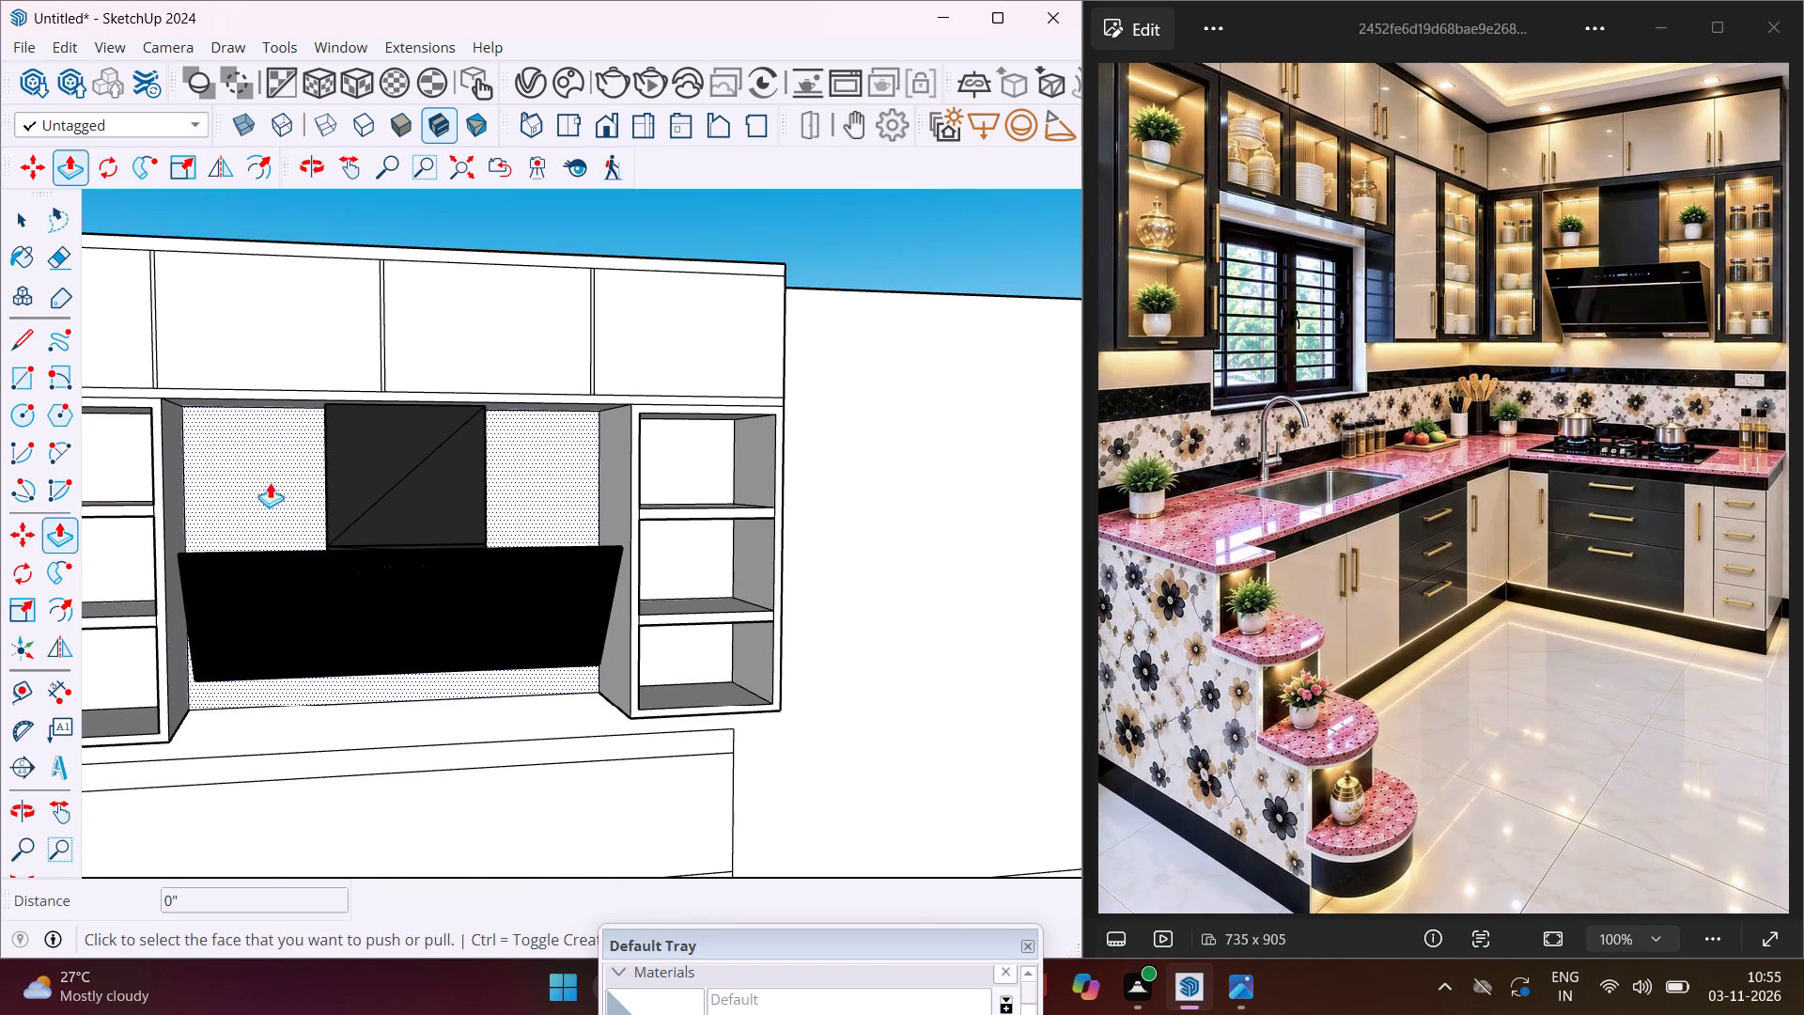
Draw a line about 1' 4 15/16" long across the niche's back wall, from the chimney duct to the corner-side panel.
key("space")
left_click(18, 347)
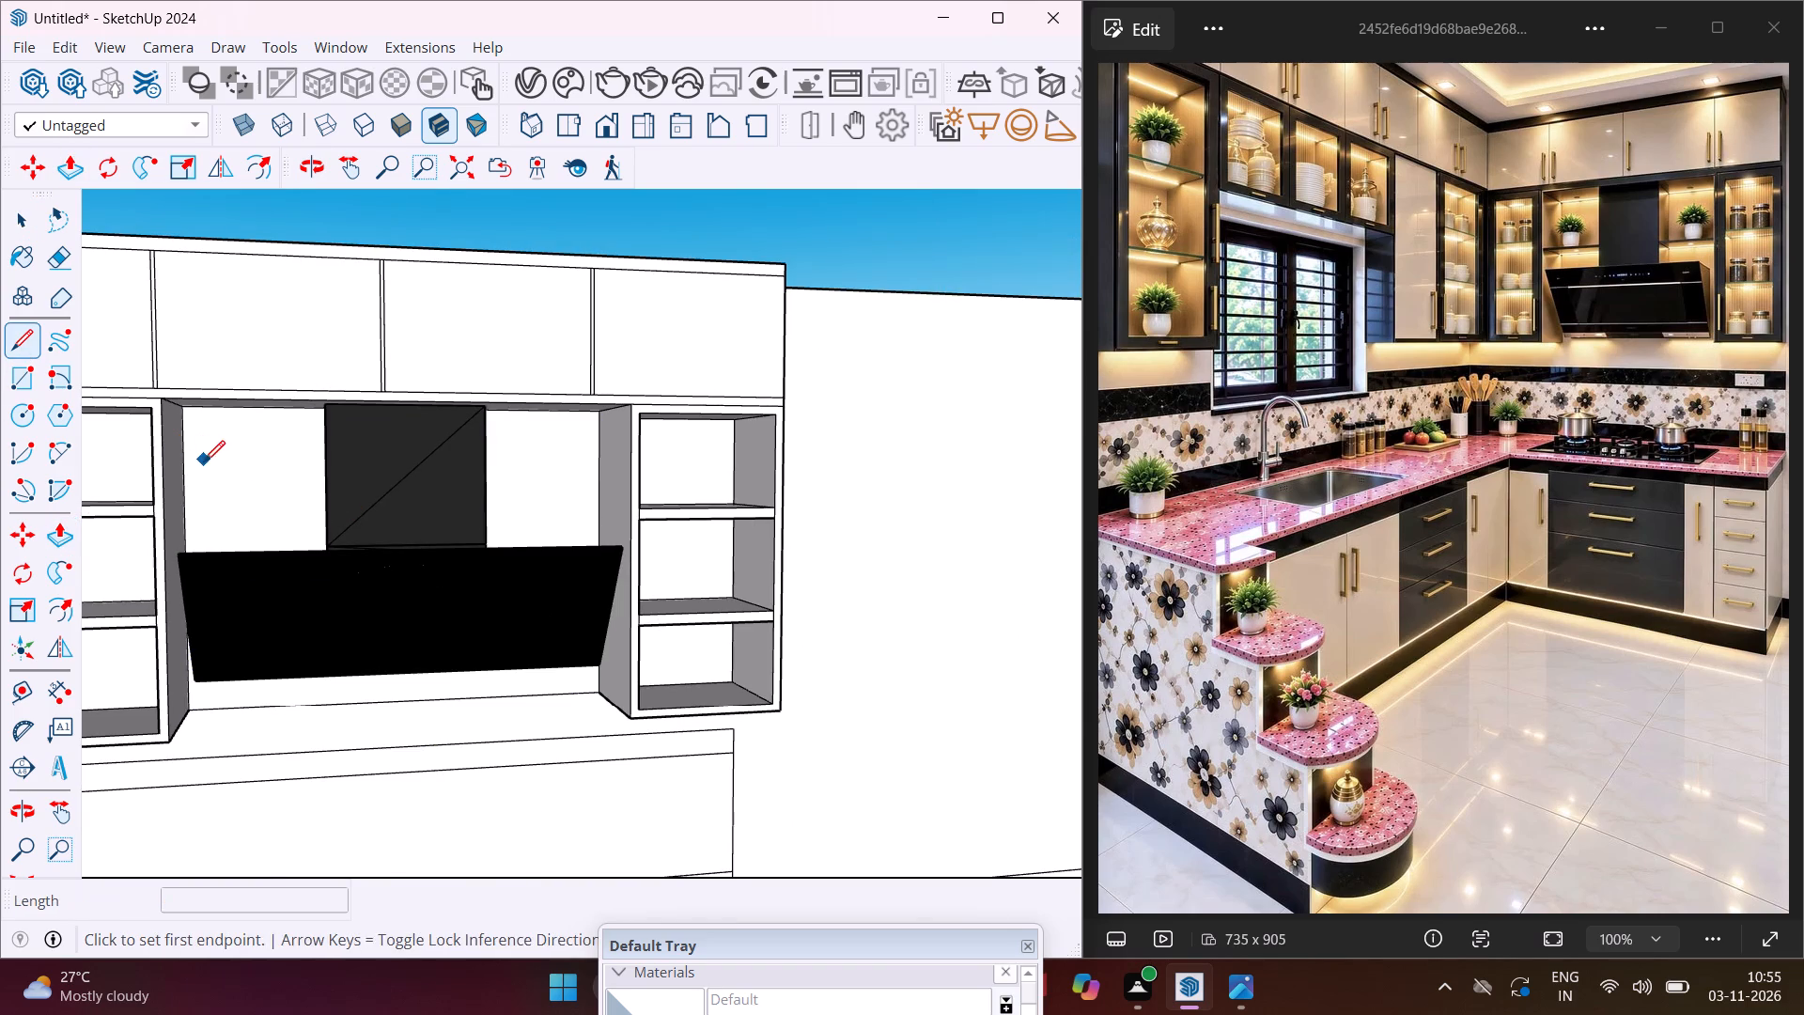
scroll(204, 461, "up", 5)
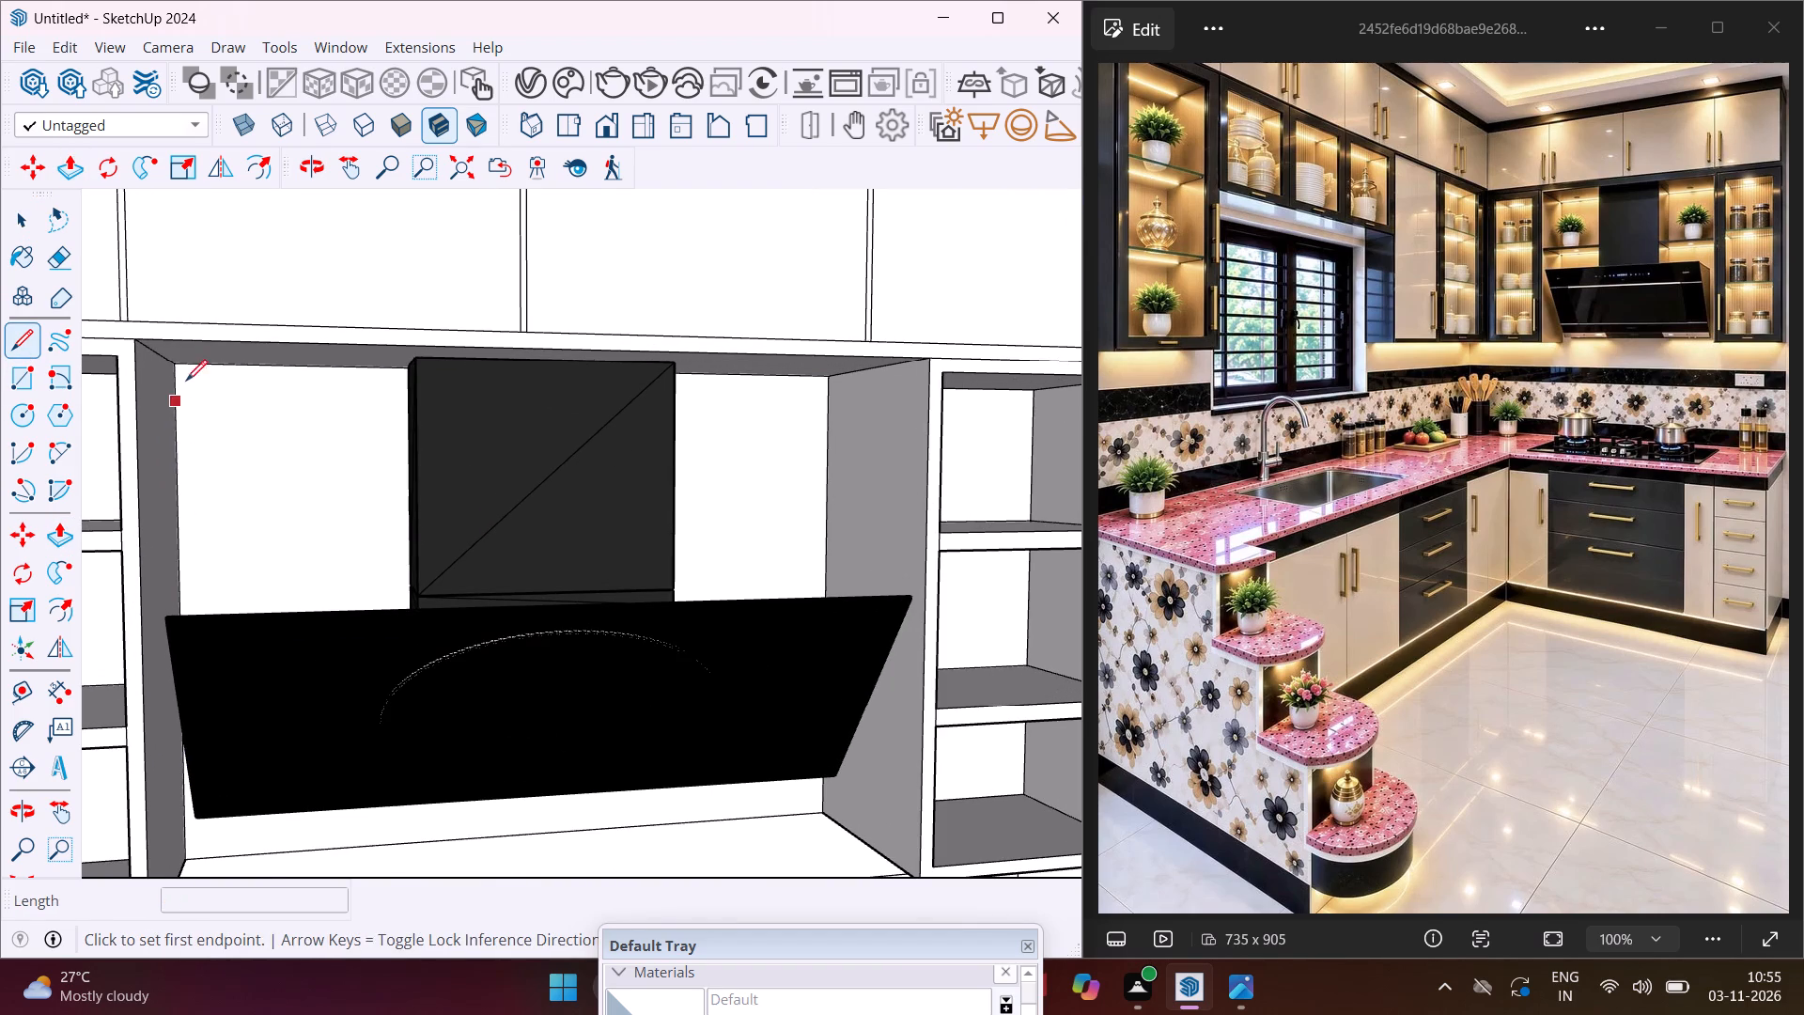
middle_click_drag(176, 469, 279, 538)
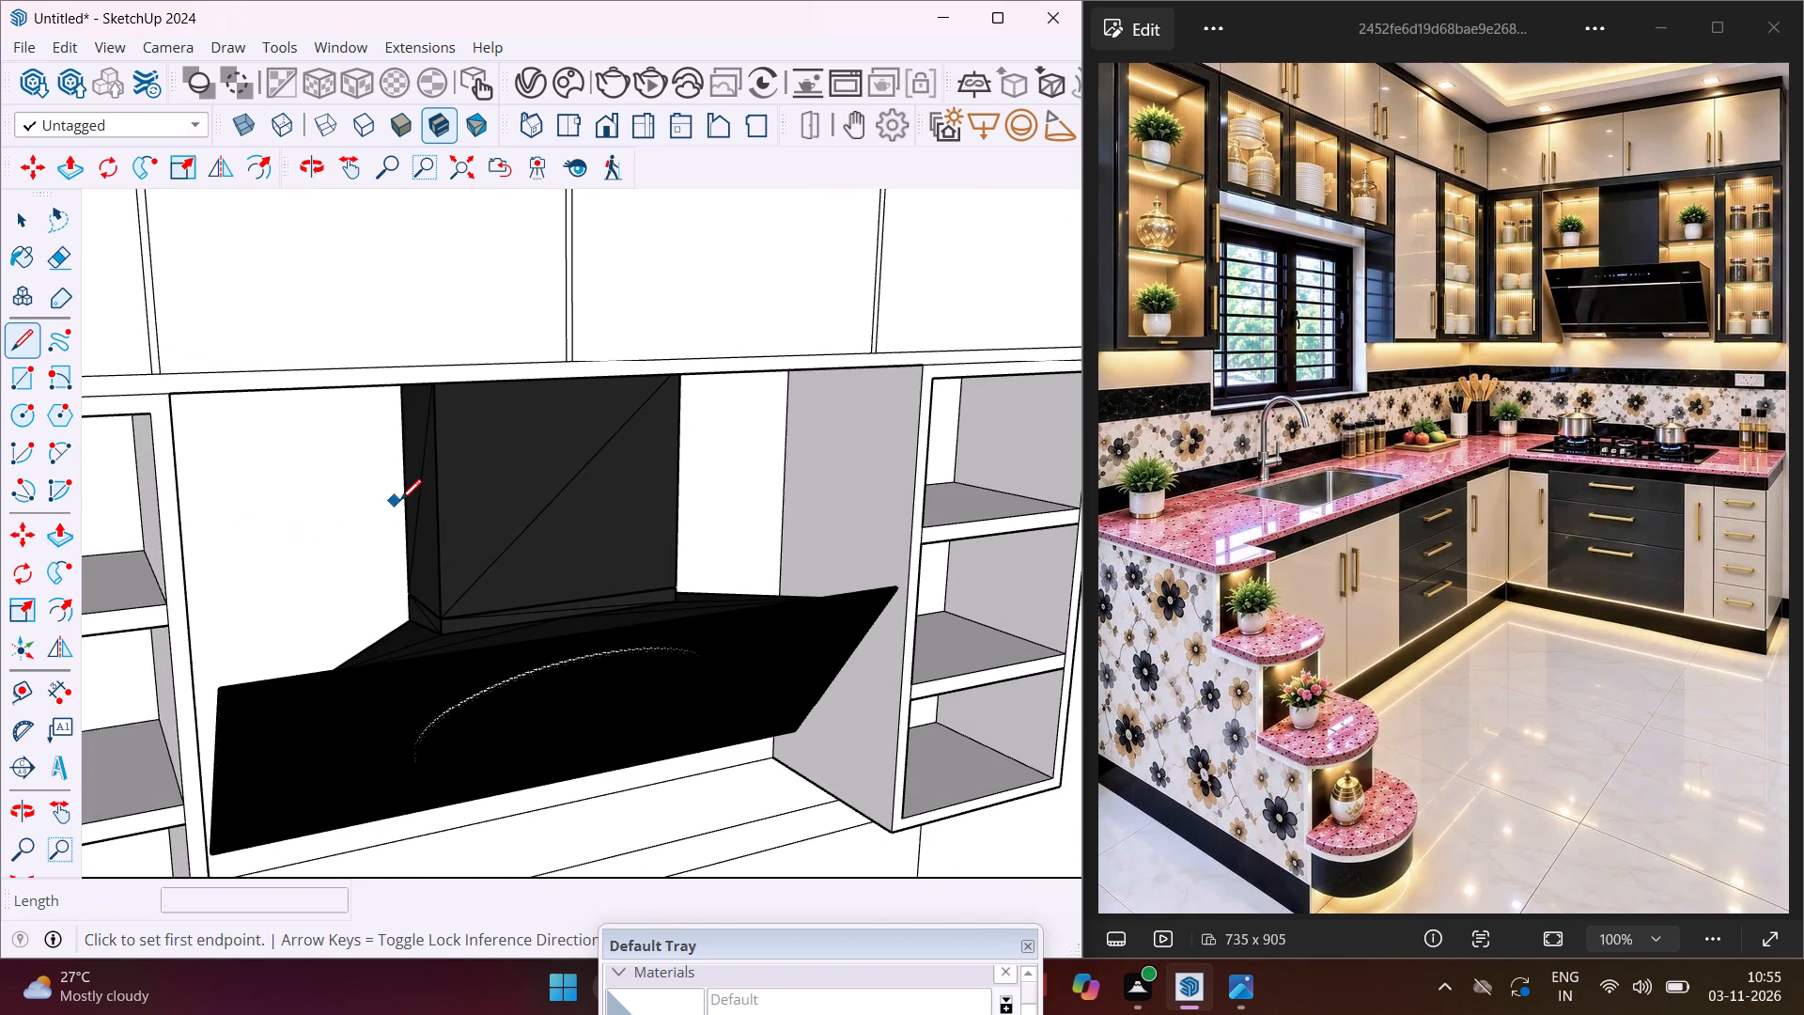
left_click(406, 552)
middle_click_drag(366, 549, 255, 530)
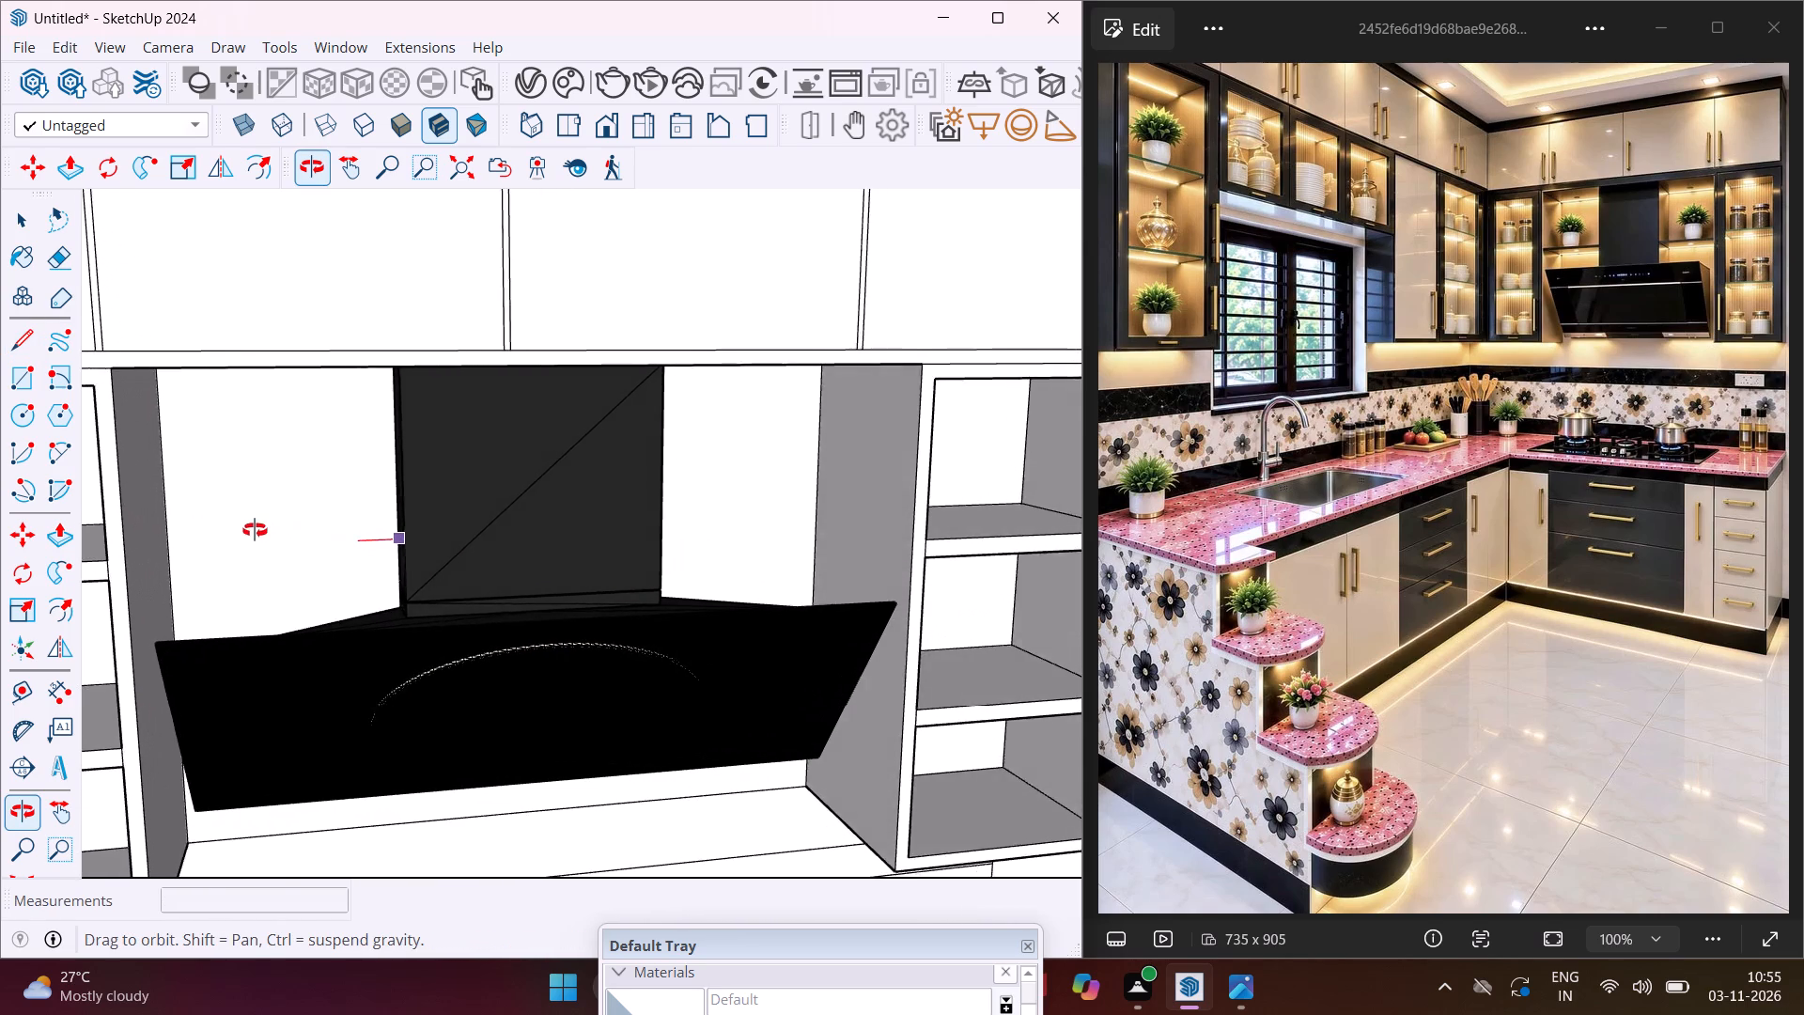
middle_click_drag(255, 530, 239, 530)
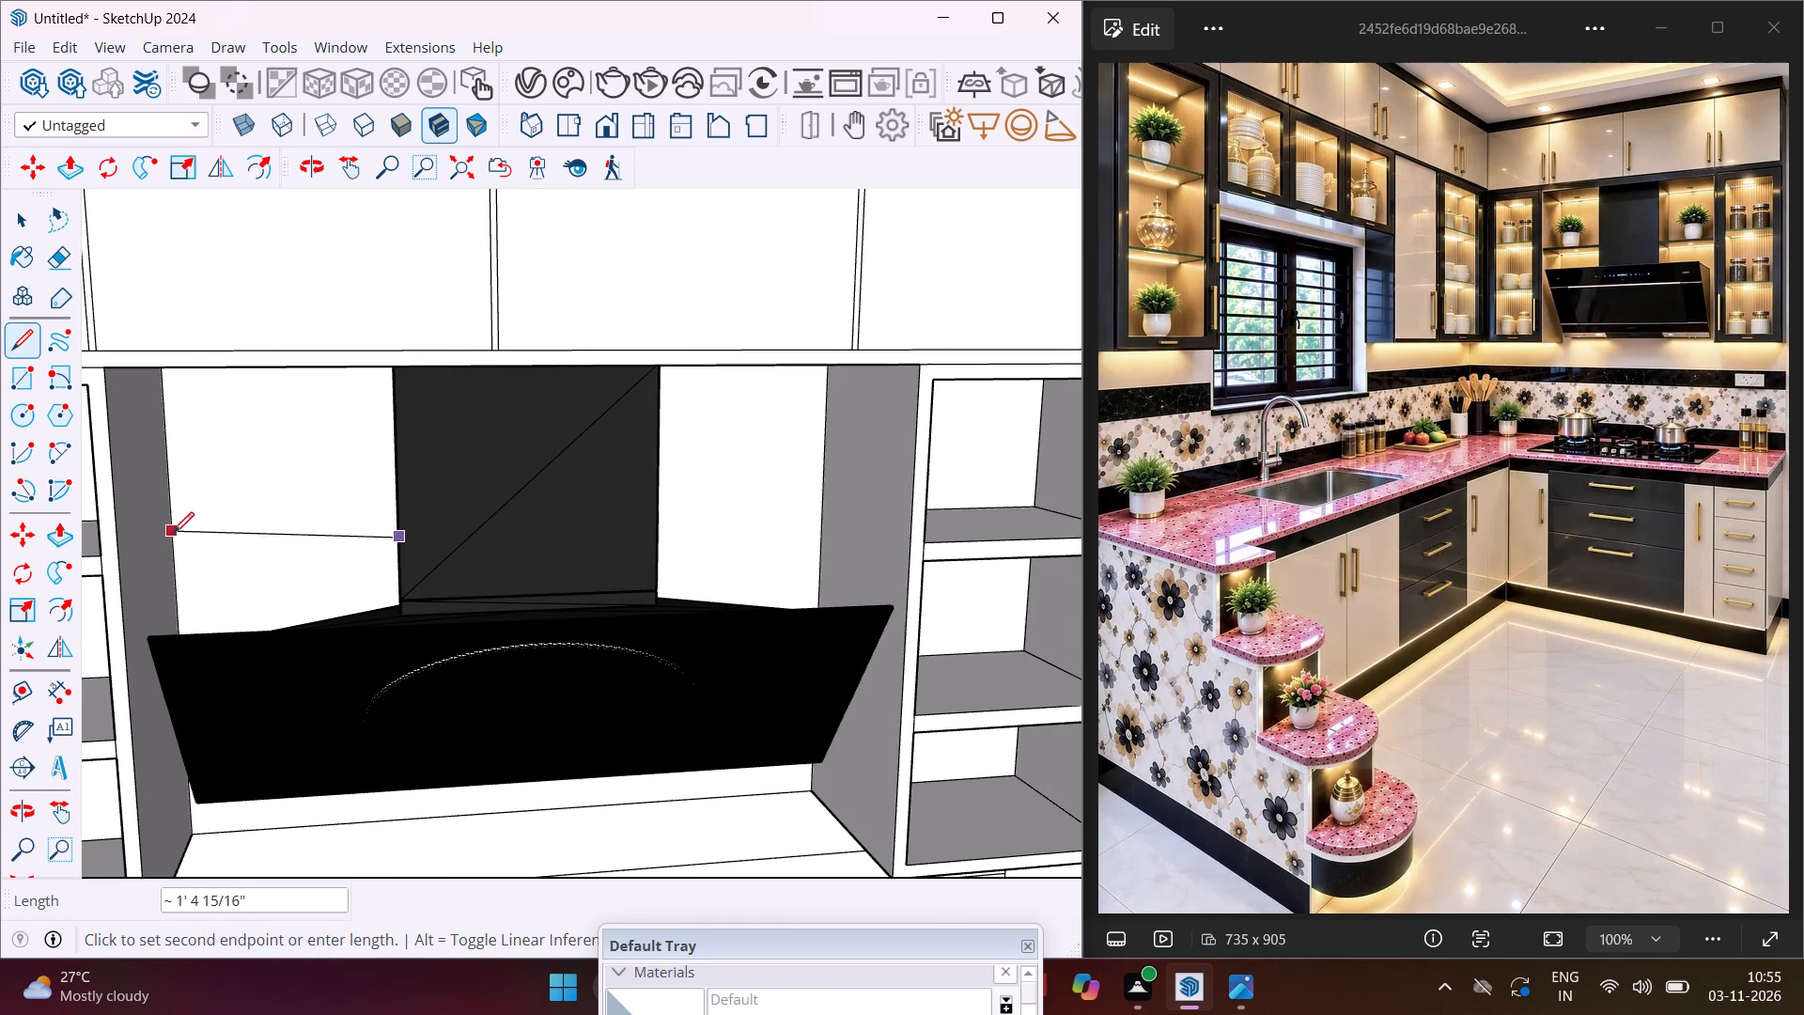
scroll(181, 542, "up", 6)
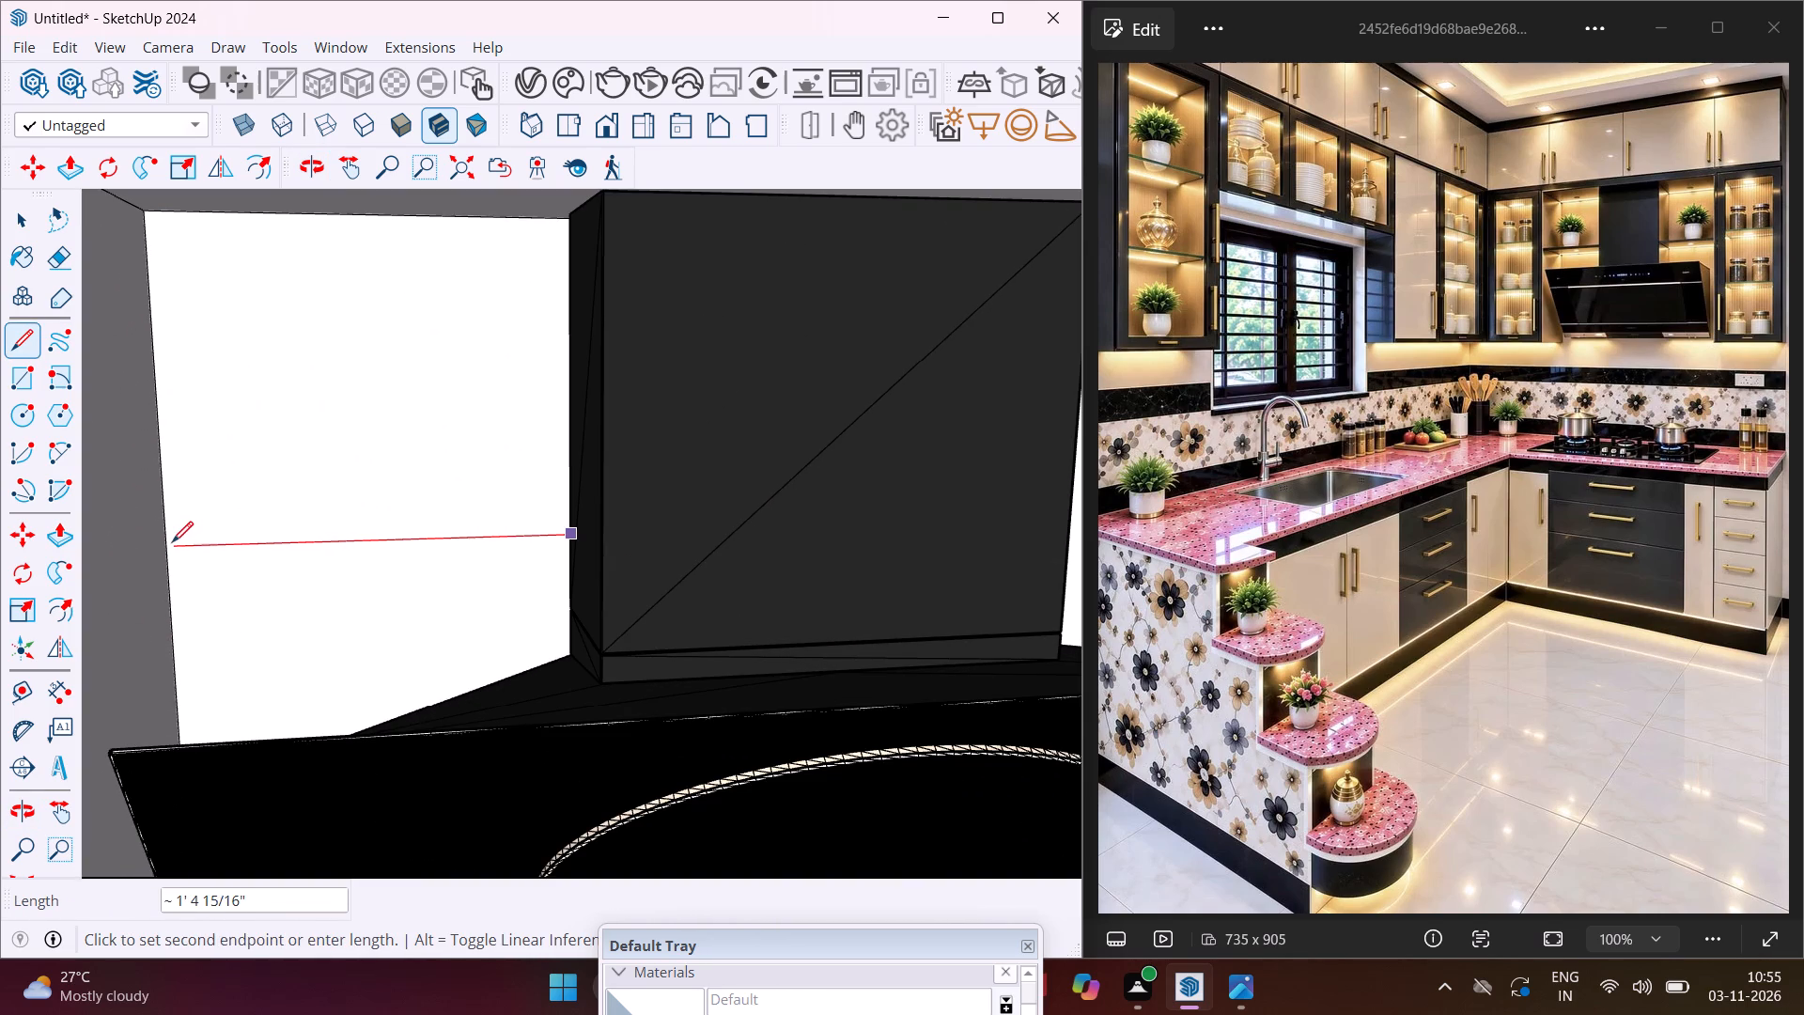
scroll(168, 545, "up", 8)
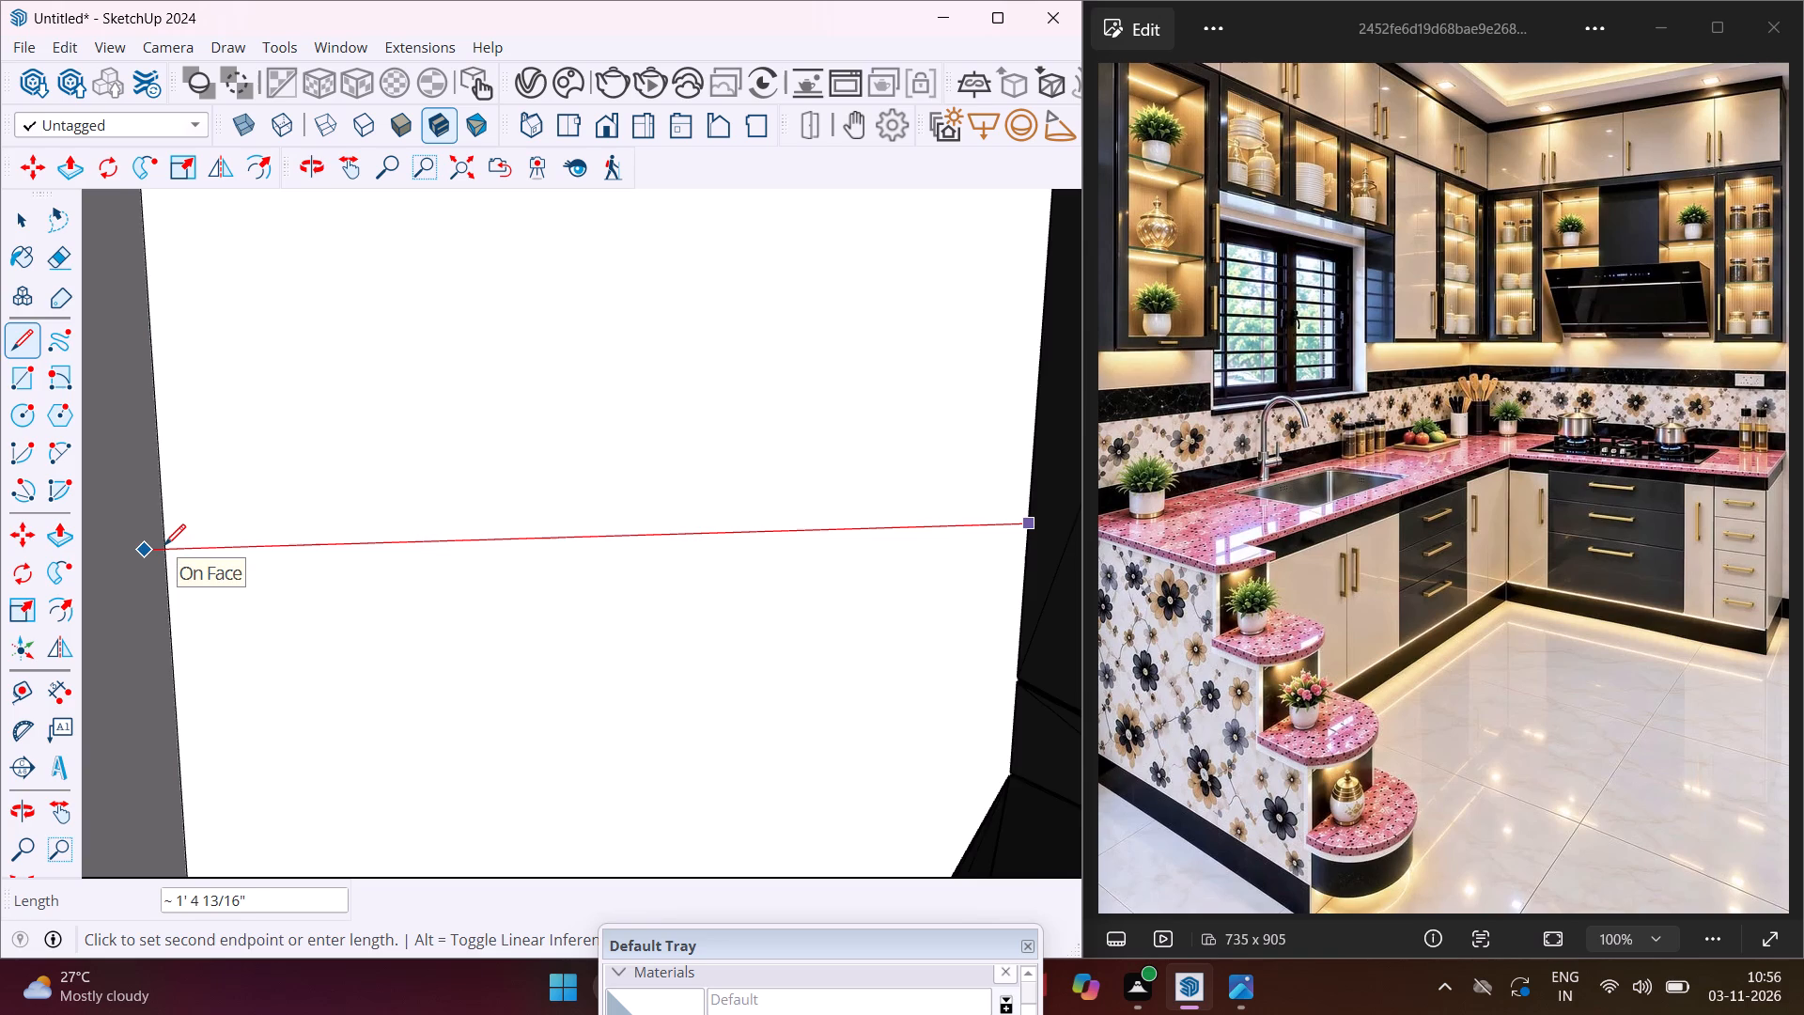
scroll(164, 544, "up", 5)
left_click(167, 555)
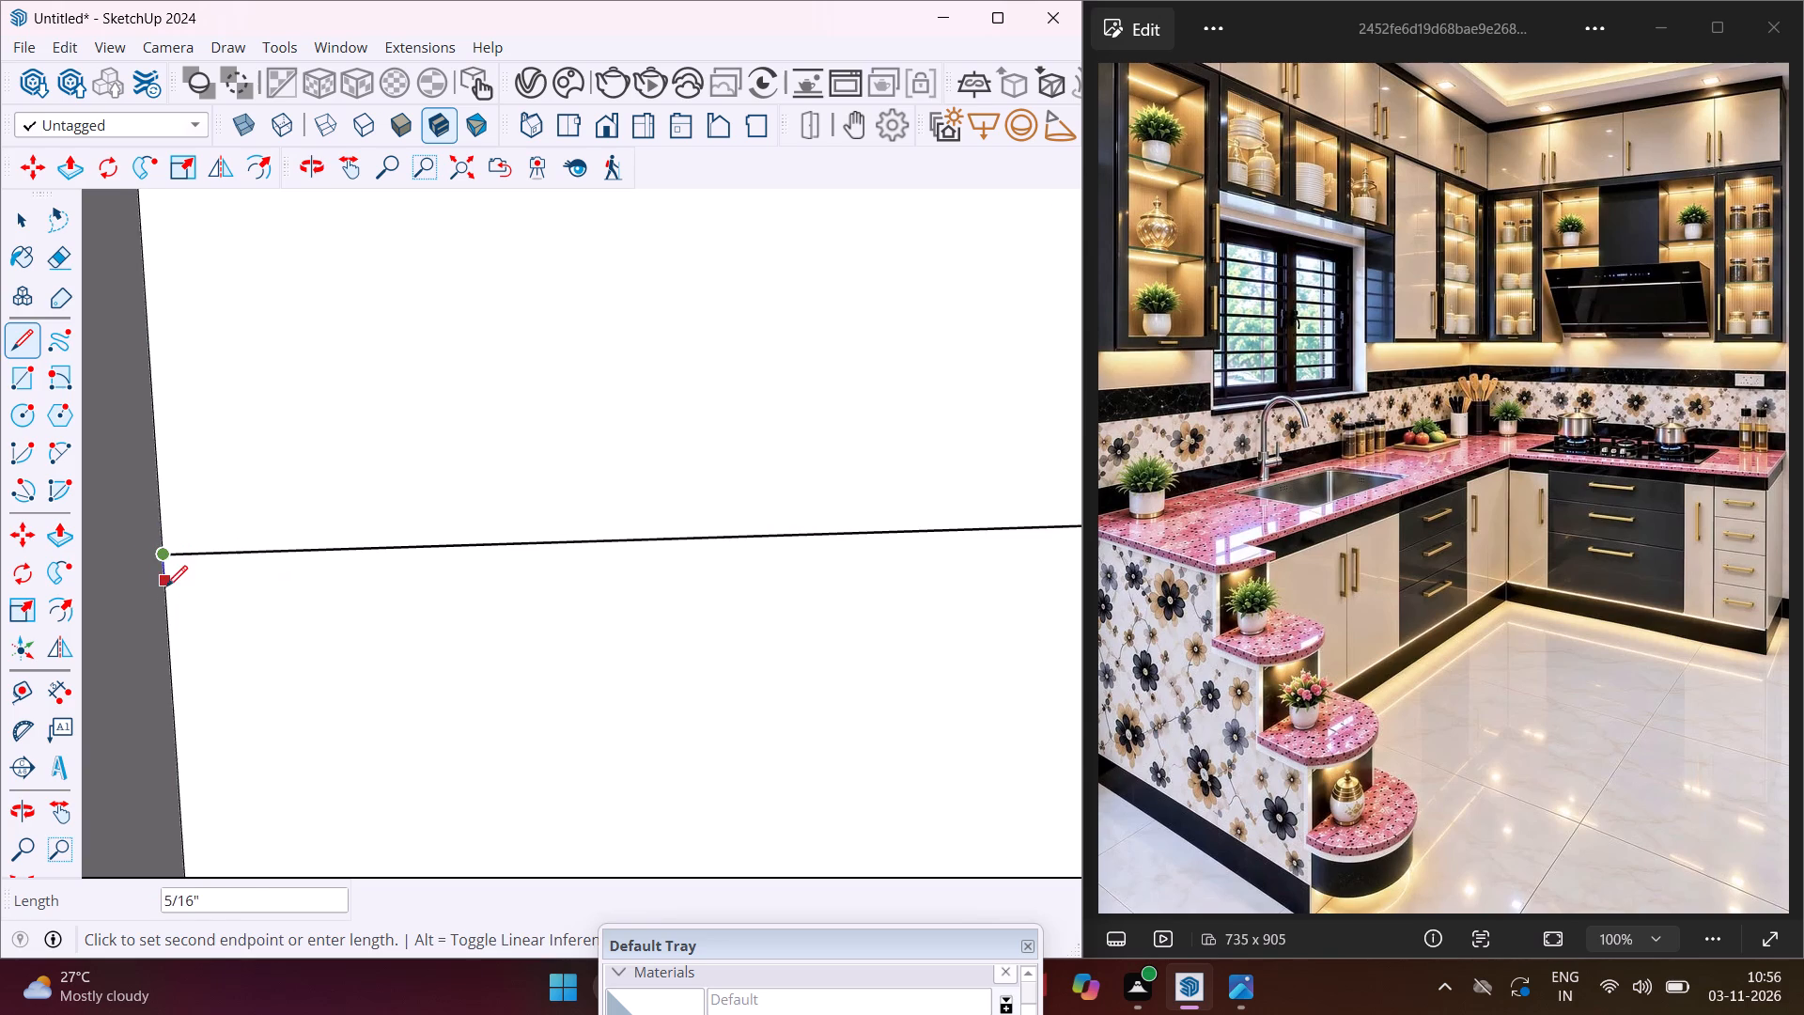
Draw short lines down from both ends of the shelf line, along the side panel and, about 3/4" long, along the chimney duct.
left_click(166, 591)
scroll(254, 584, "down", 6)
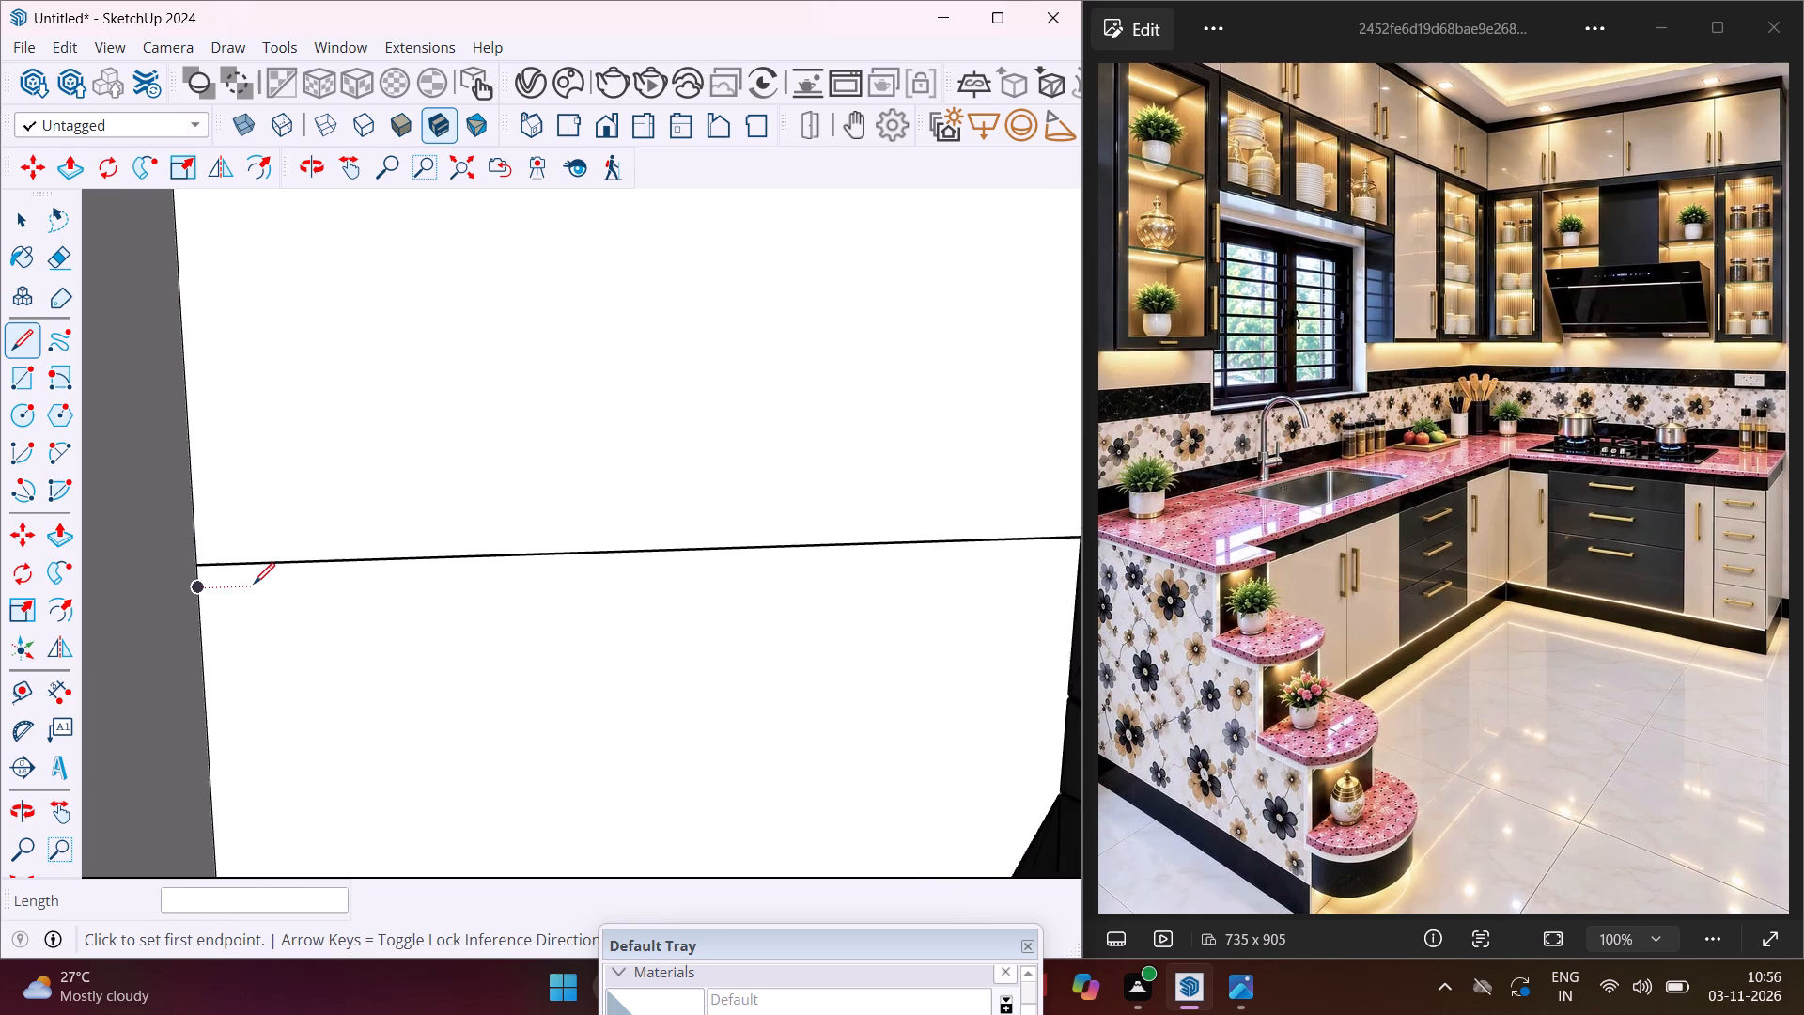
scroll(254, 584, "down", 2)
middle_click_drag(254, 584, 435, 605)
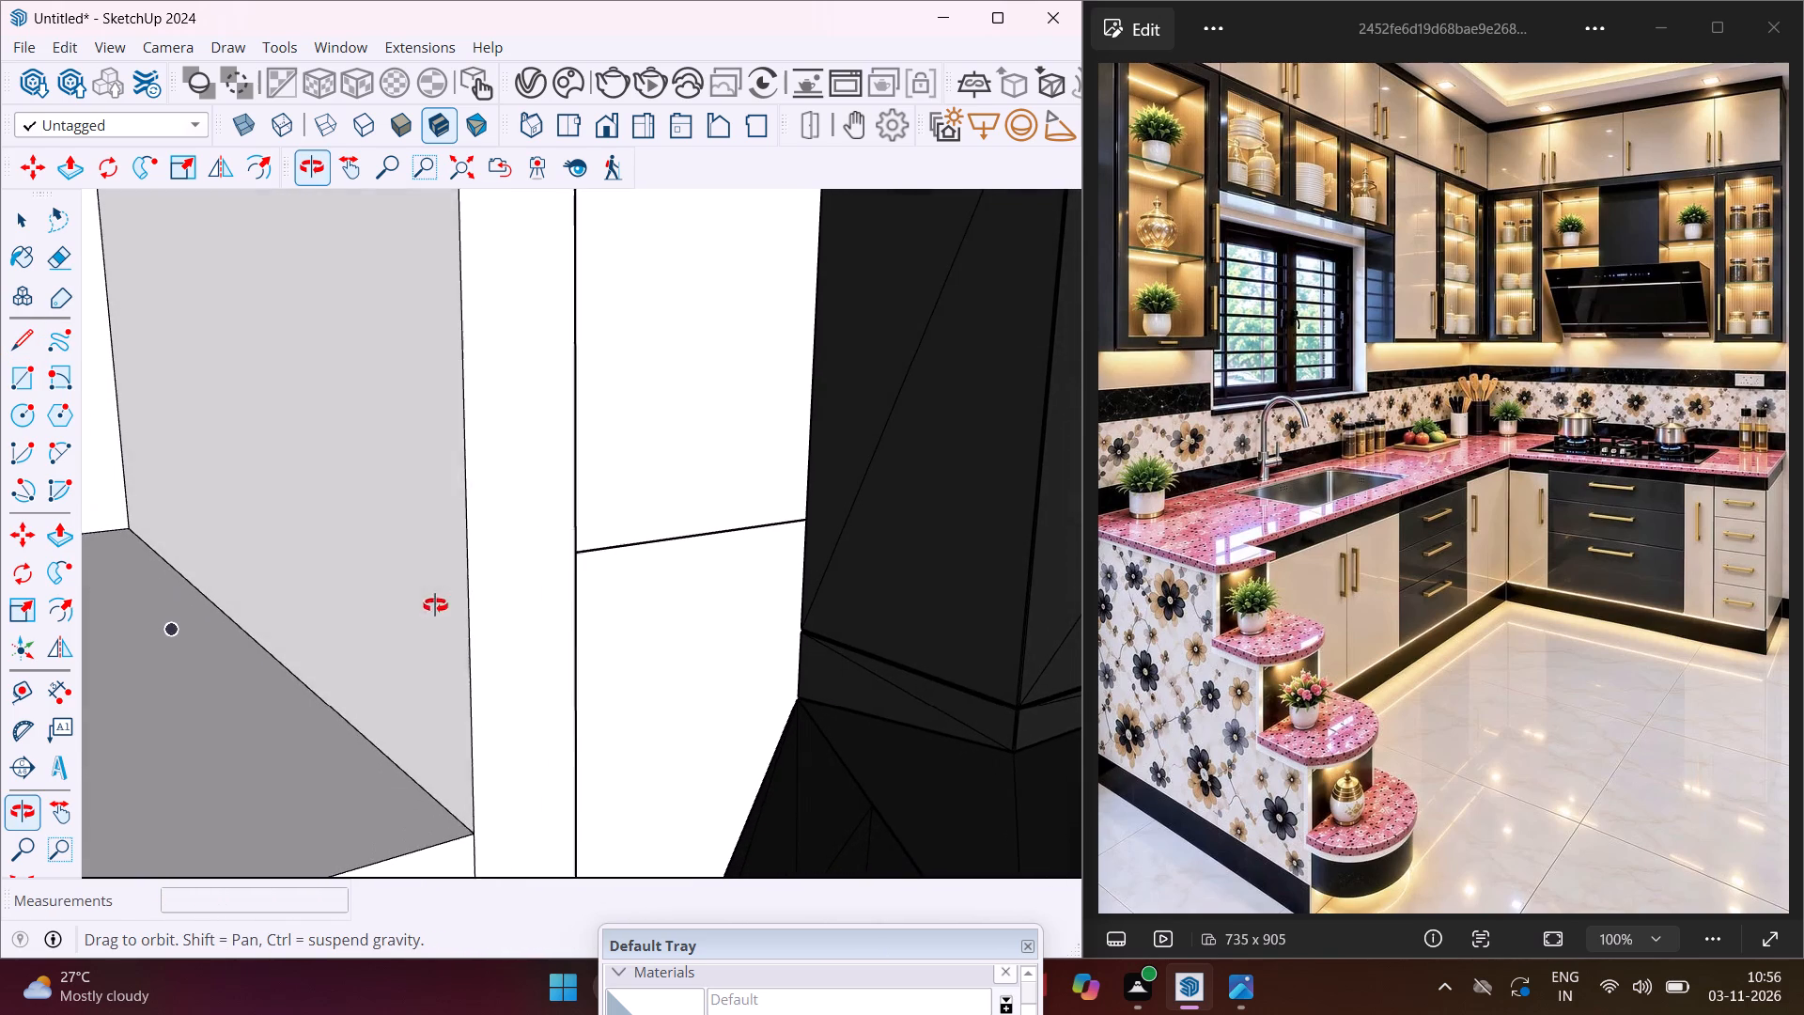
middle_click_drag(435, 605, 437, 605)
scroll(807, 536, "up", 3)
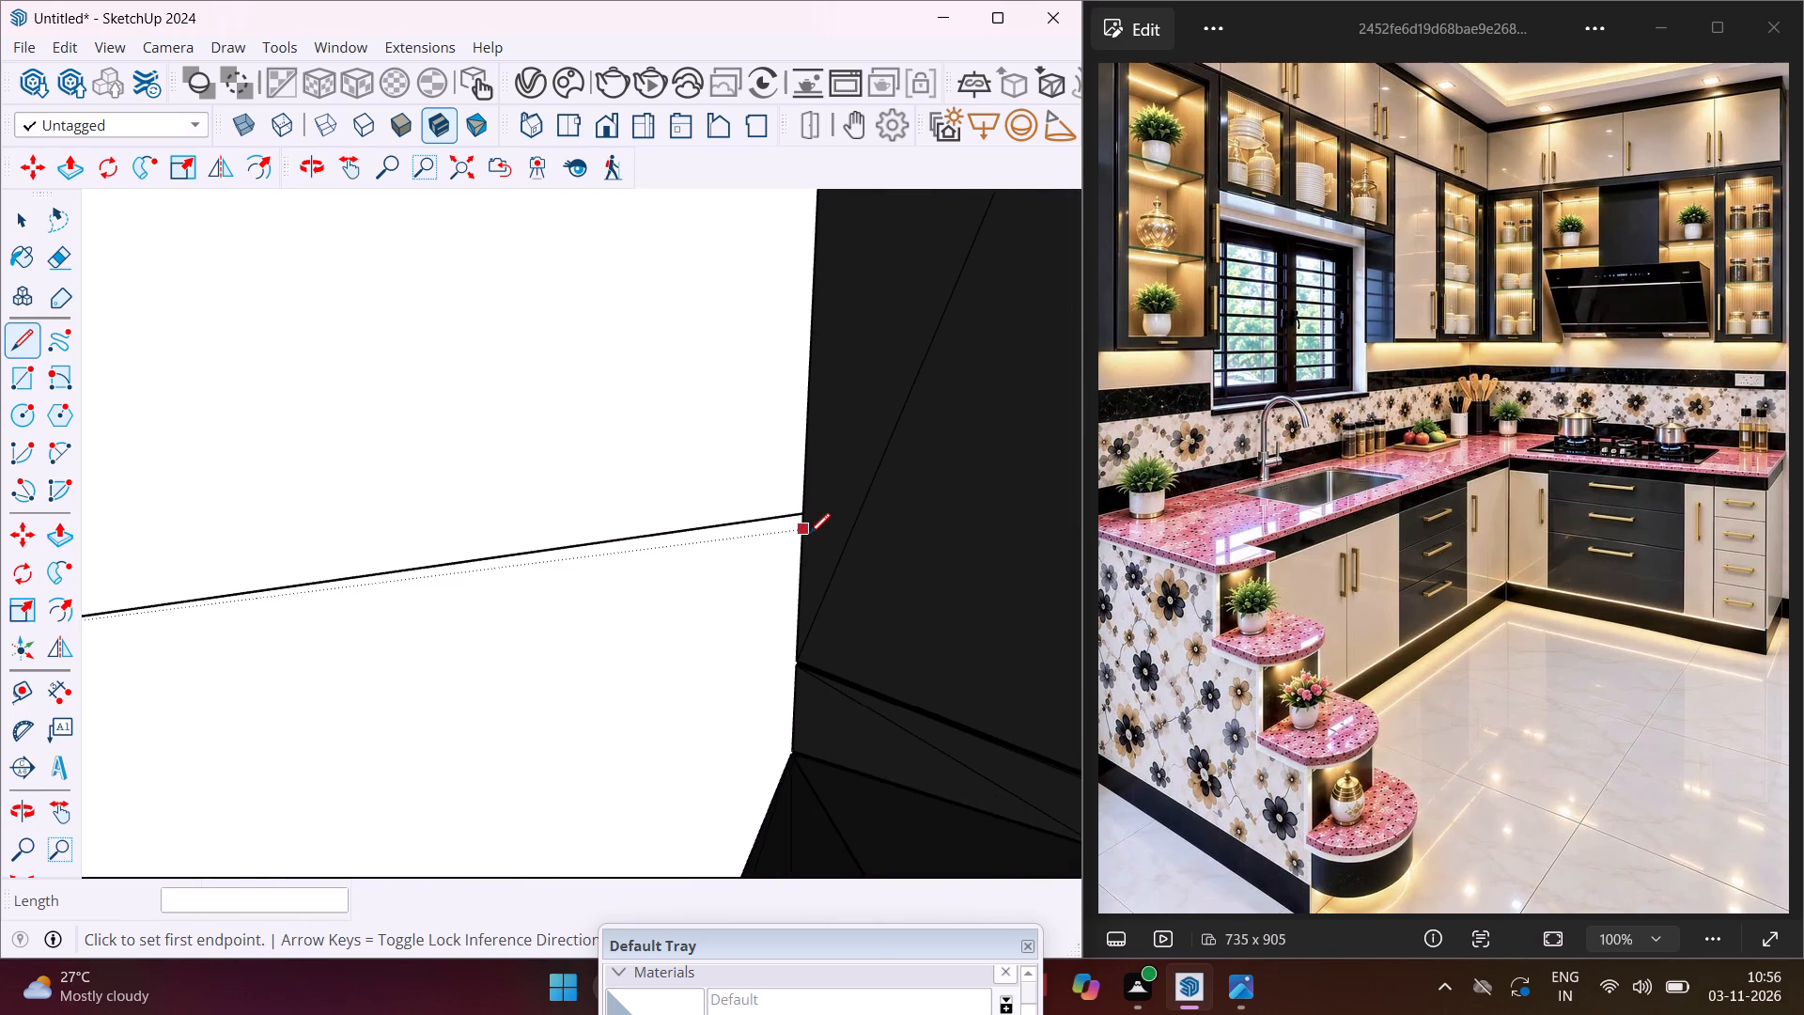
scroll(808, 534, "up", 1)
left_click(801, 520)
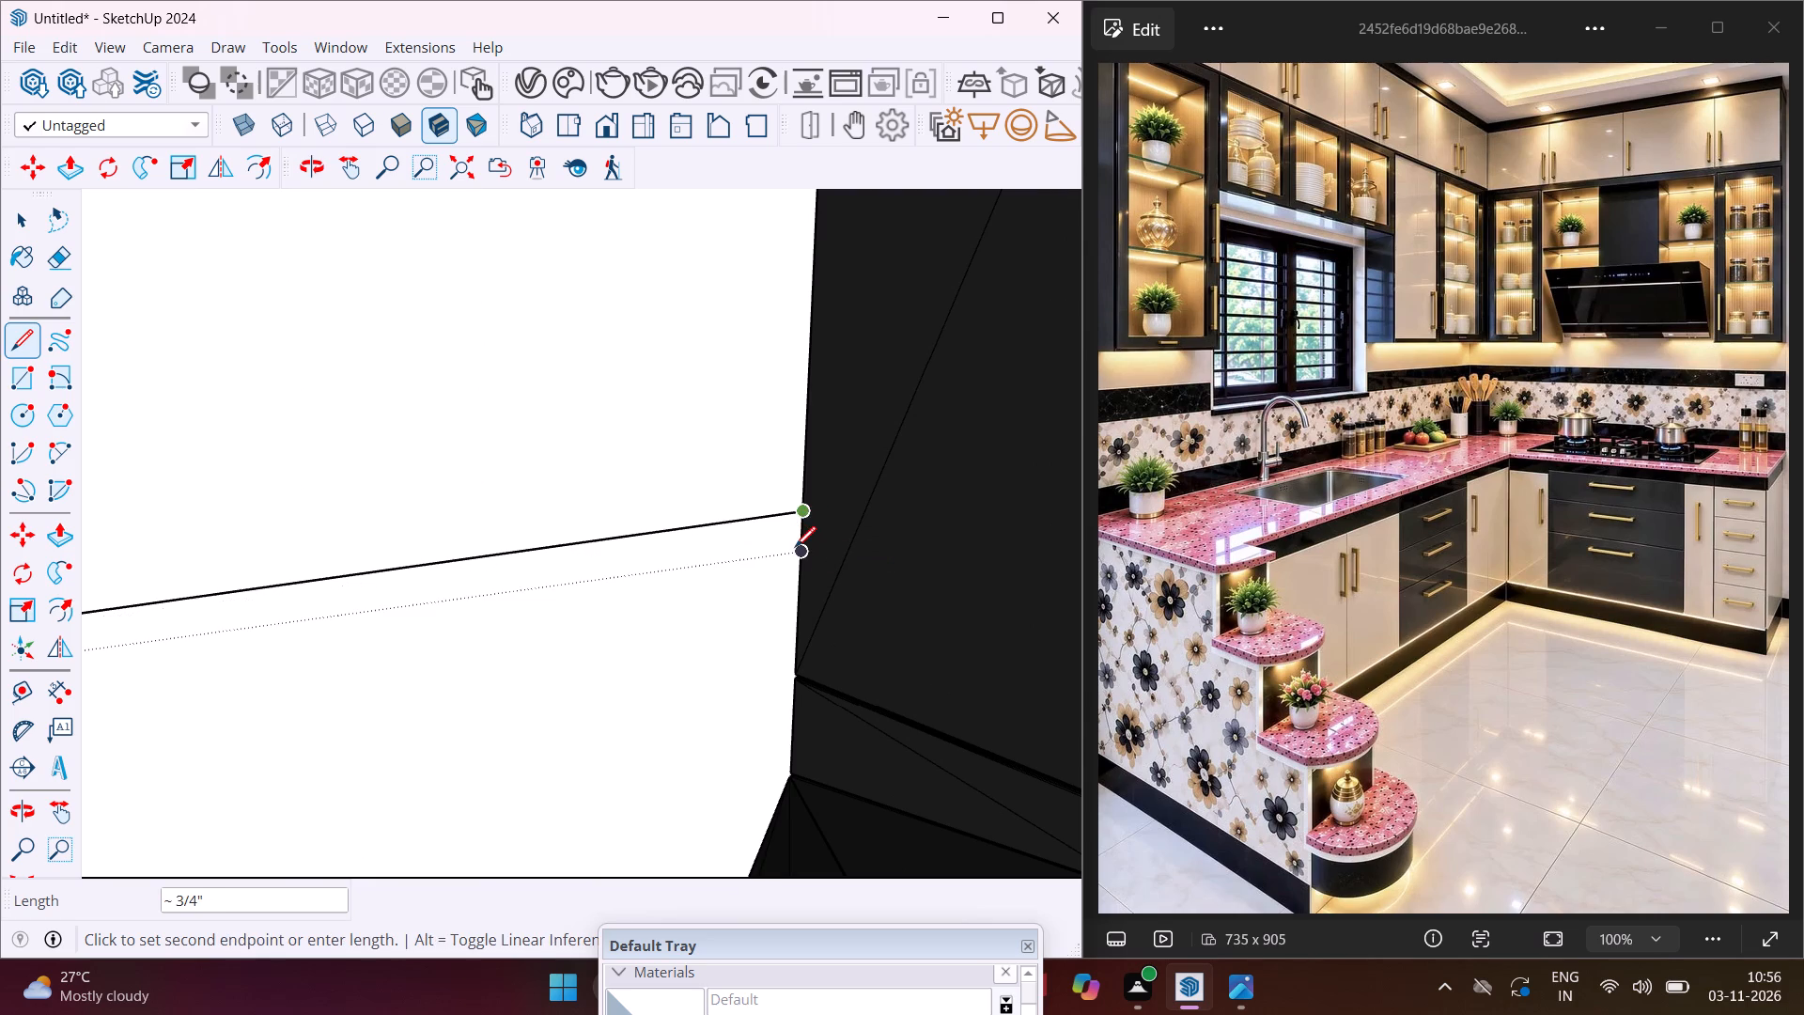
left_click(795, 547)
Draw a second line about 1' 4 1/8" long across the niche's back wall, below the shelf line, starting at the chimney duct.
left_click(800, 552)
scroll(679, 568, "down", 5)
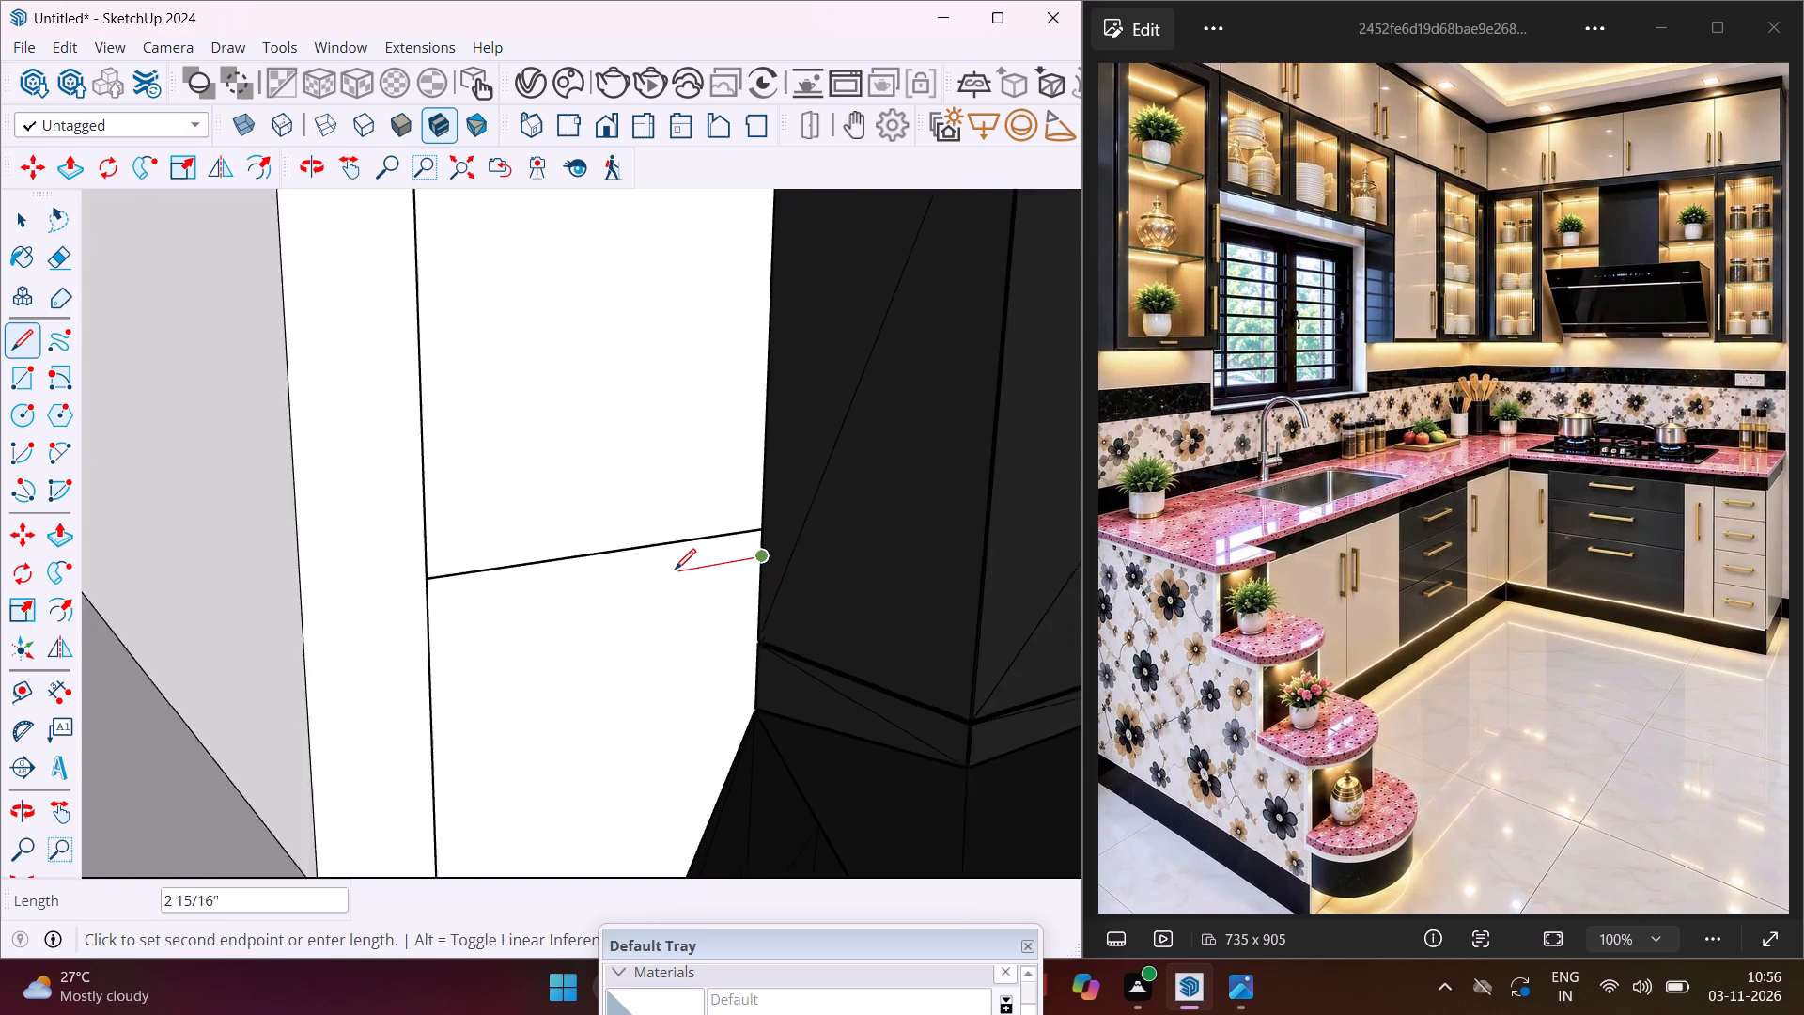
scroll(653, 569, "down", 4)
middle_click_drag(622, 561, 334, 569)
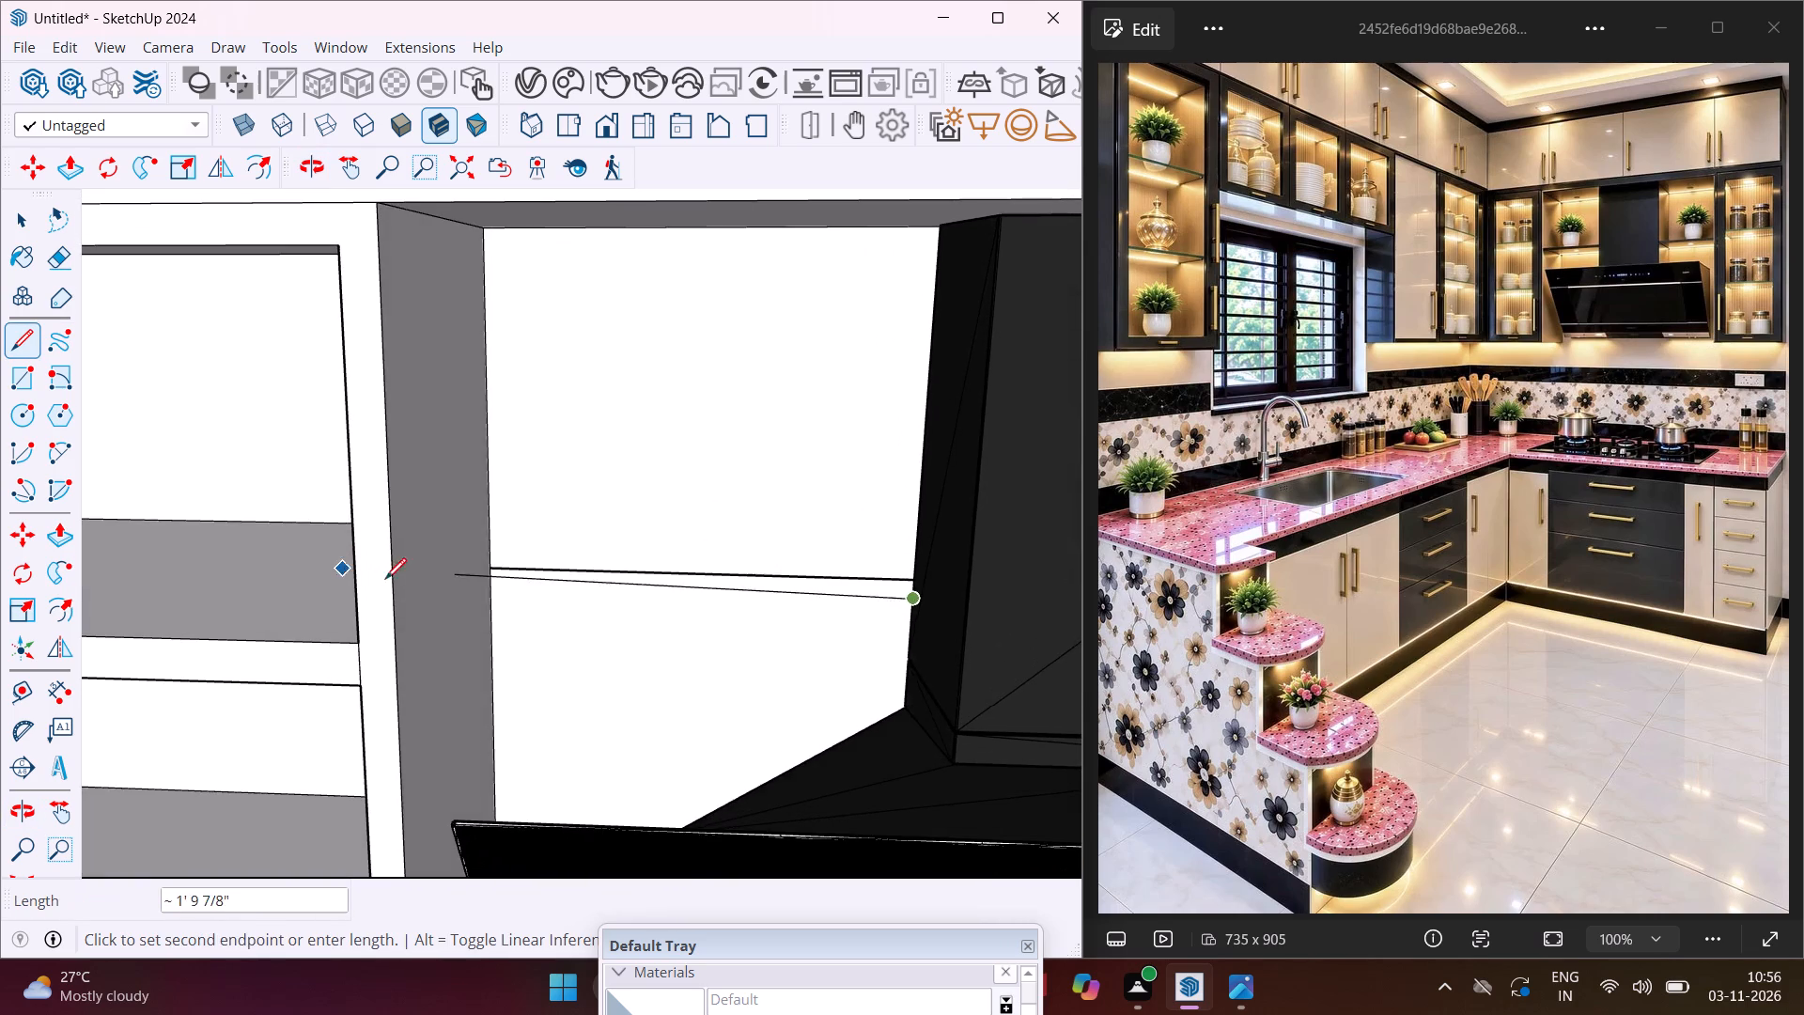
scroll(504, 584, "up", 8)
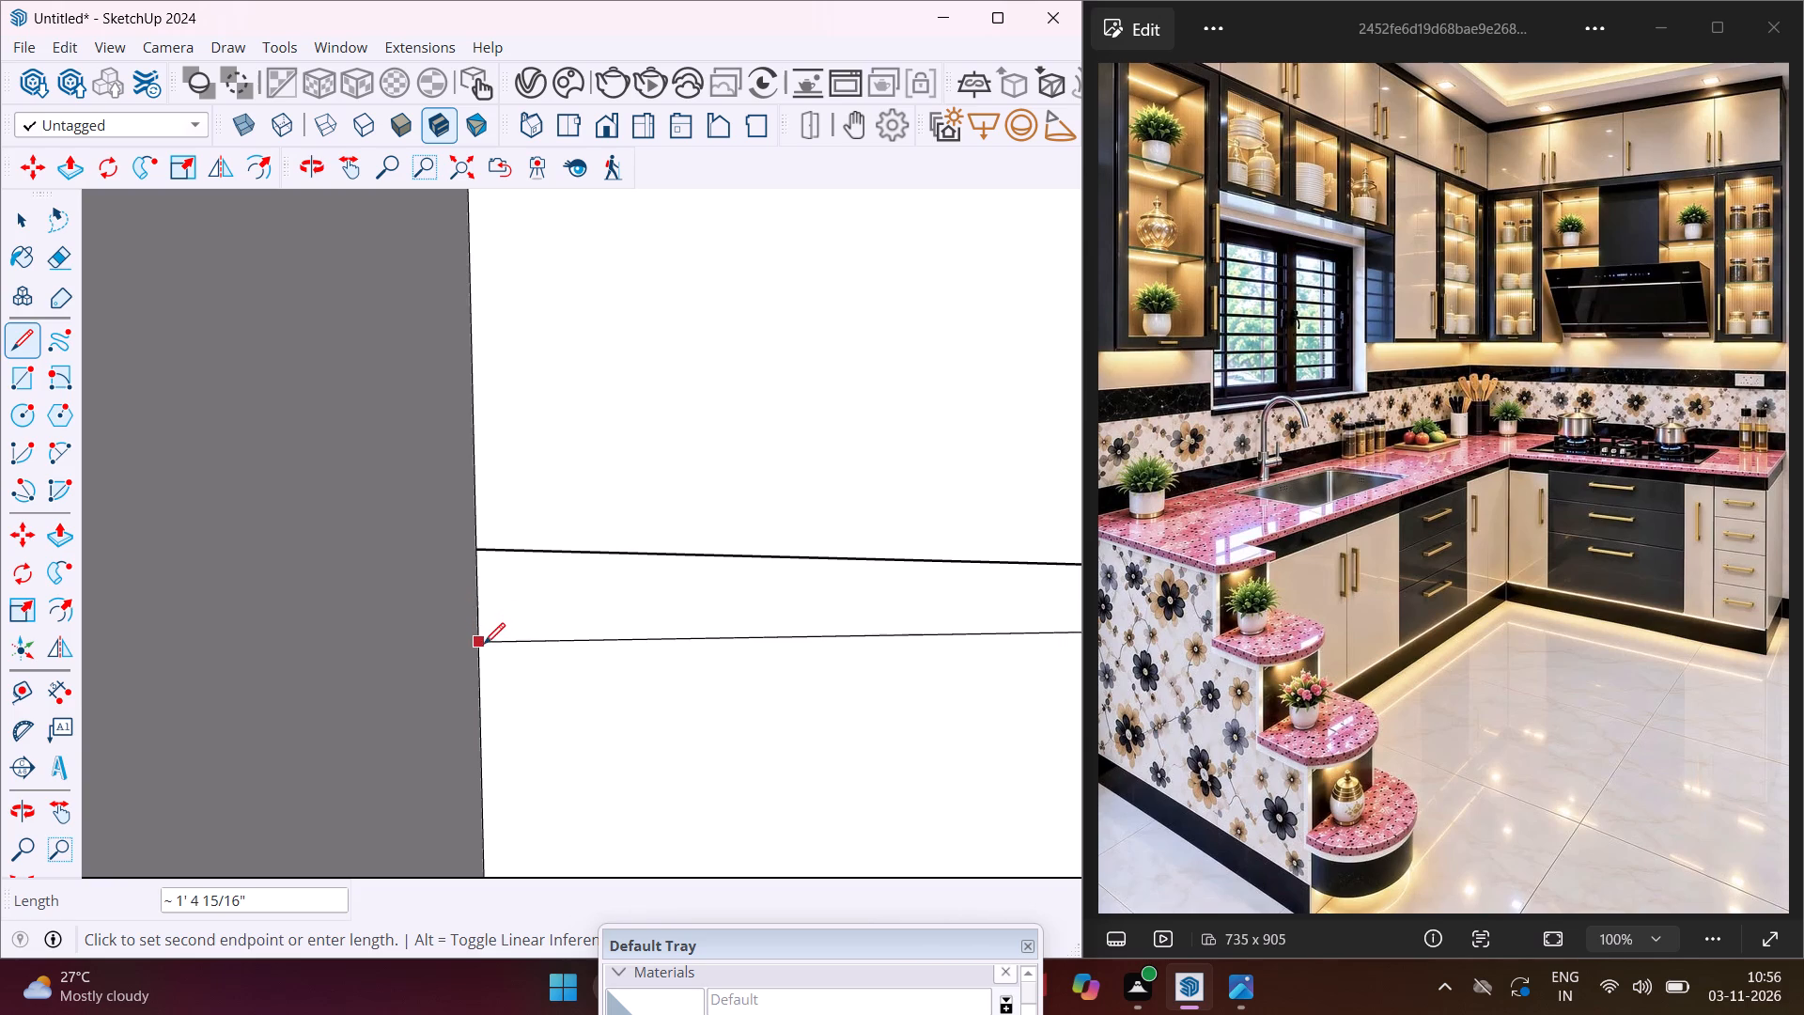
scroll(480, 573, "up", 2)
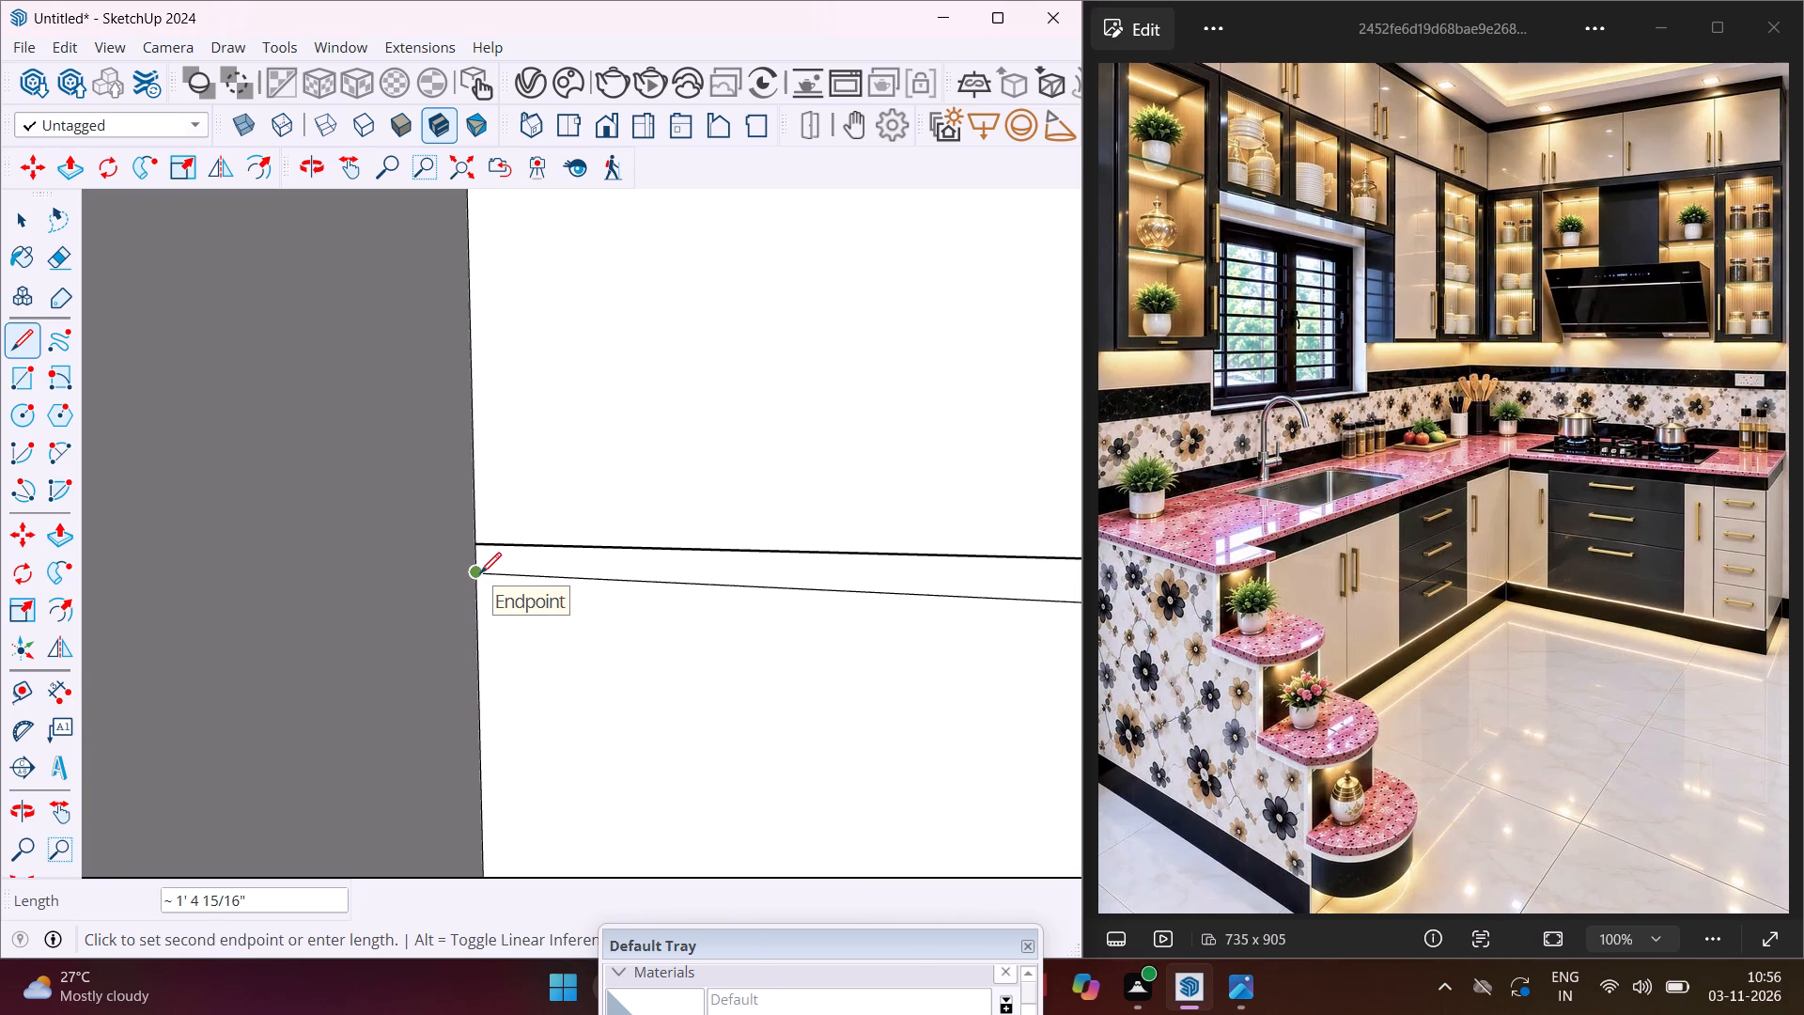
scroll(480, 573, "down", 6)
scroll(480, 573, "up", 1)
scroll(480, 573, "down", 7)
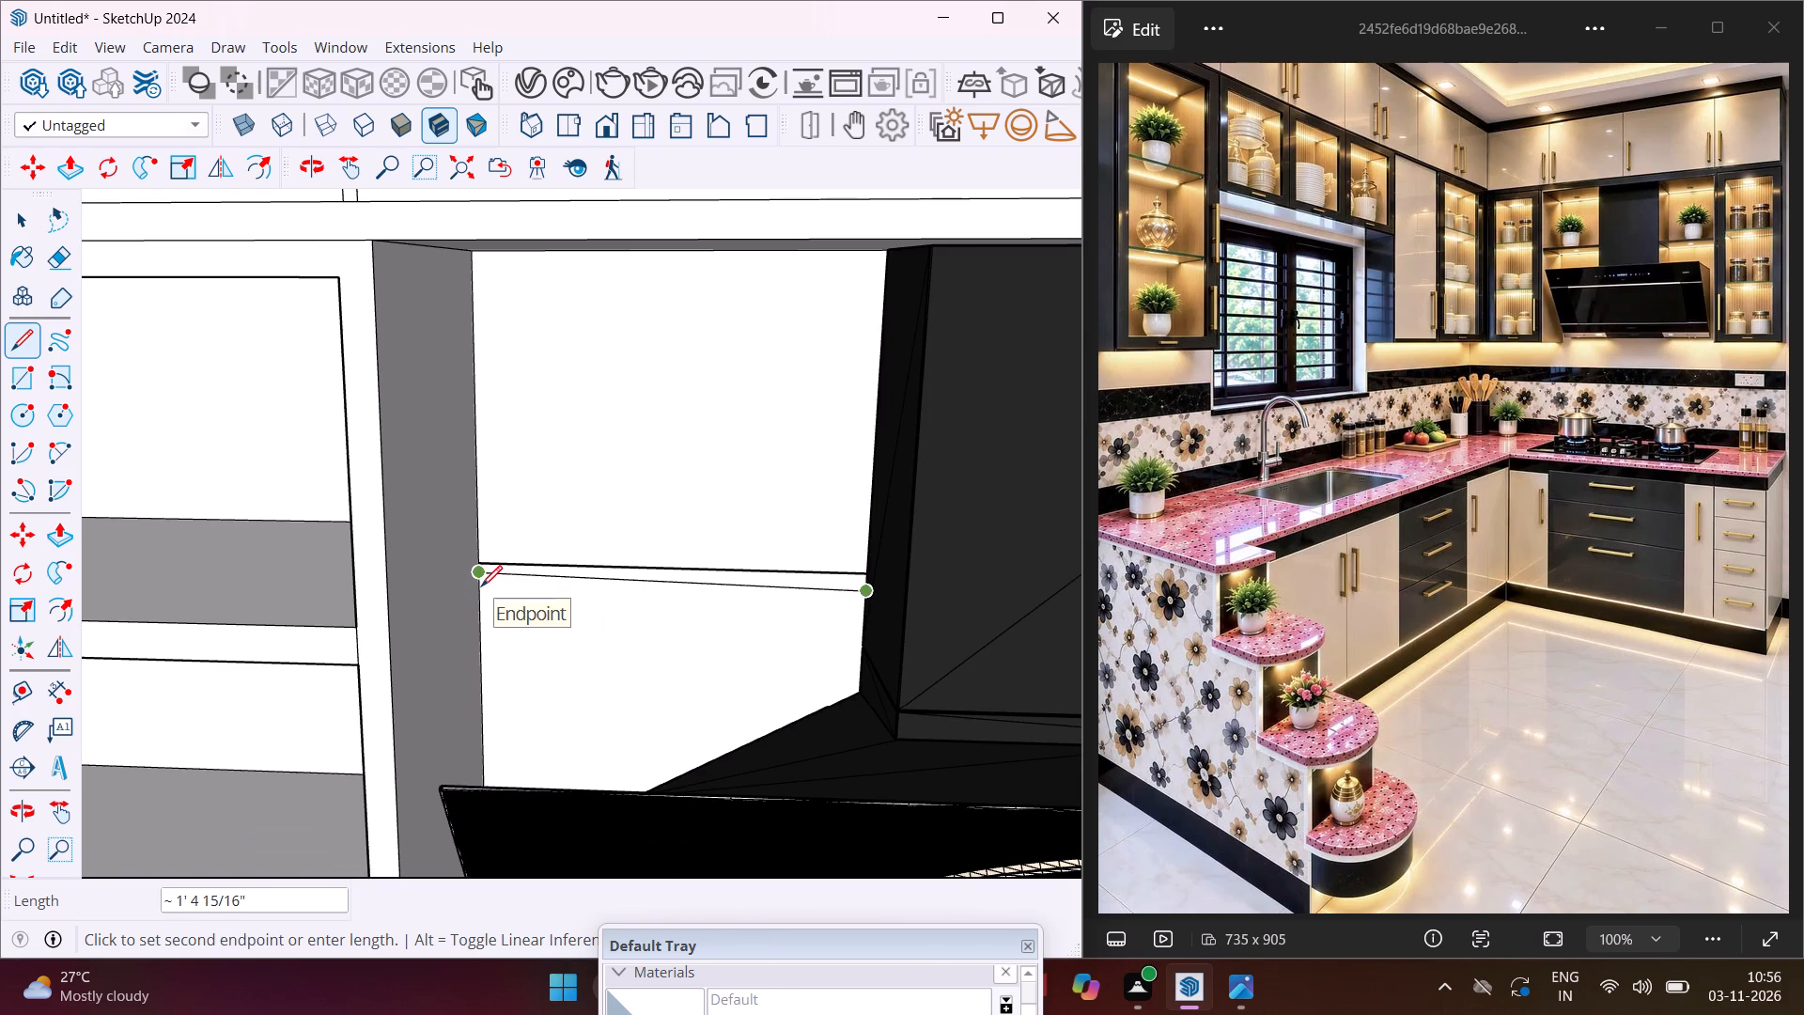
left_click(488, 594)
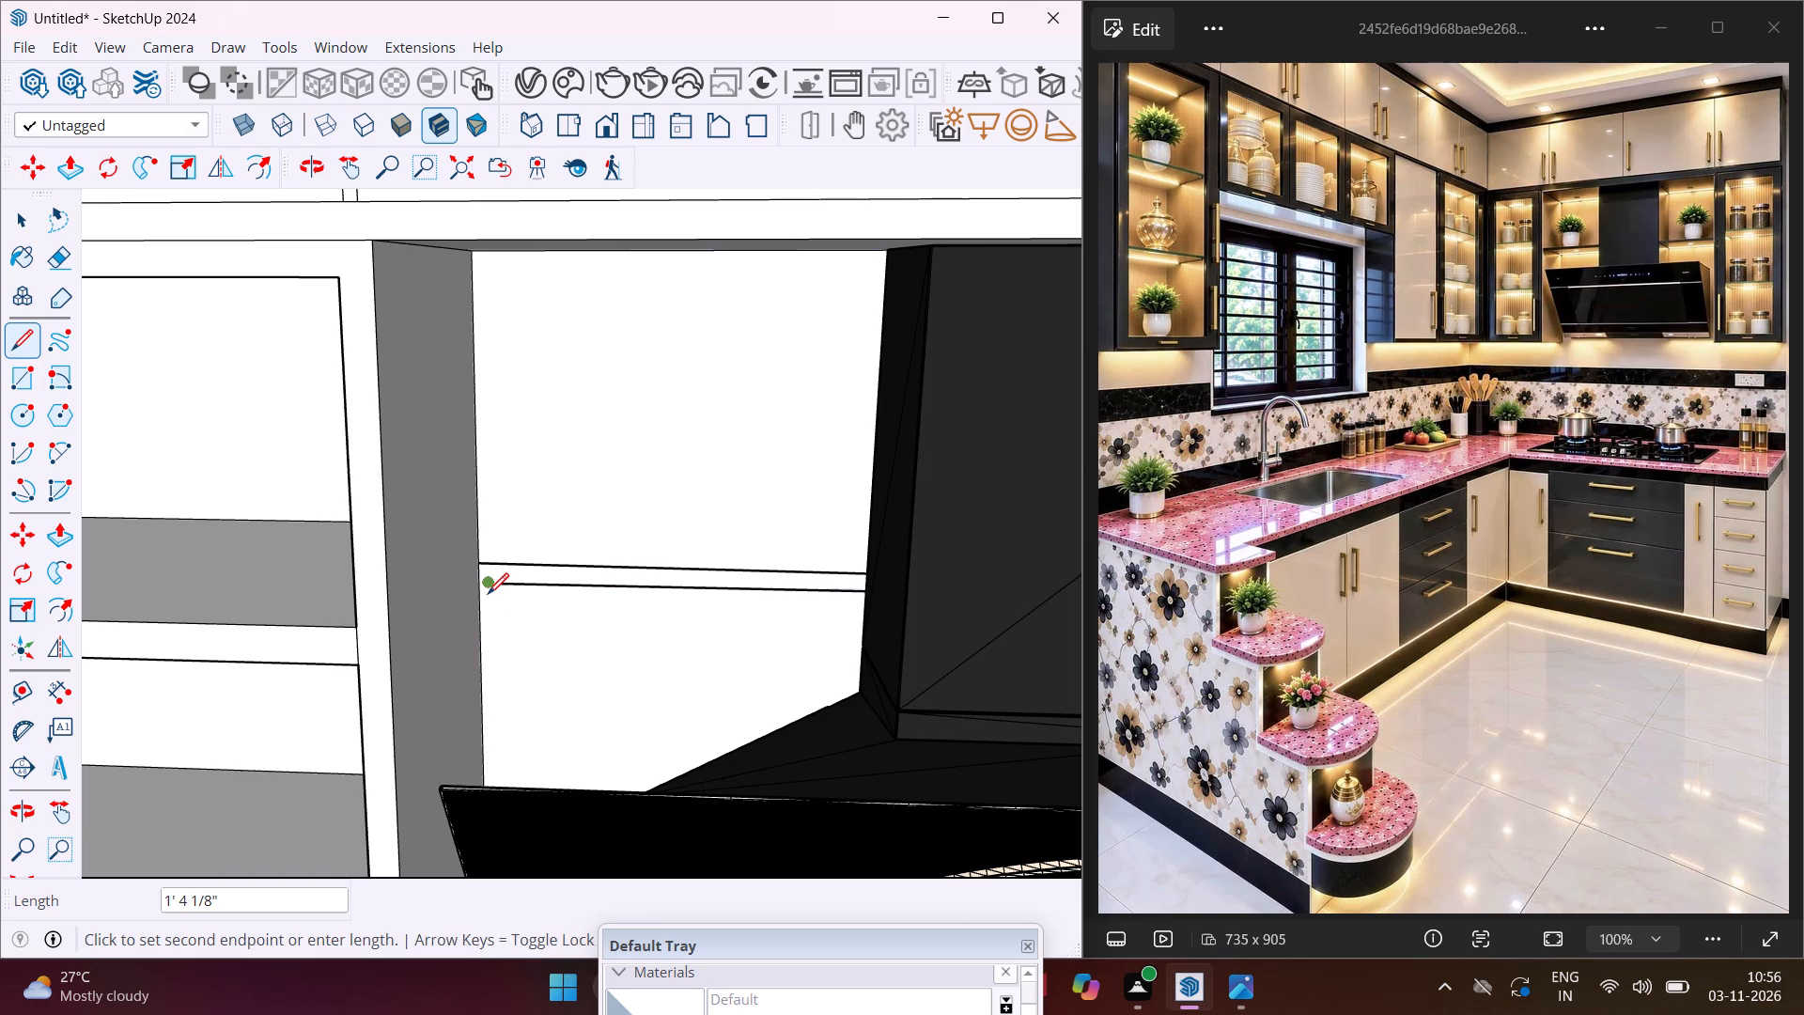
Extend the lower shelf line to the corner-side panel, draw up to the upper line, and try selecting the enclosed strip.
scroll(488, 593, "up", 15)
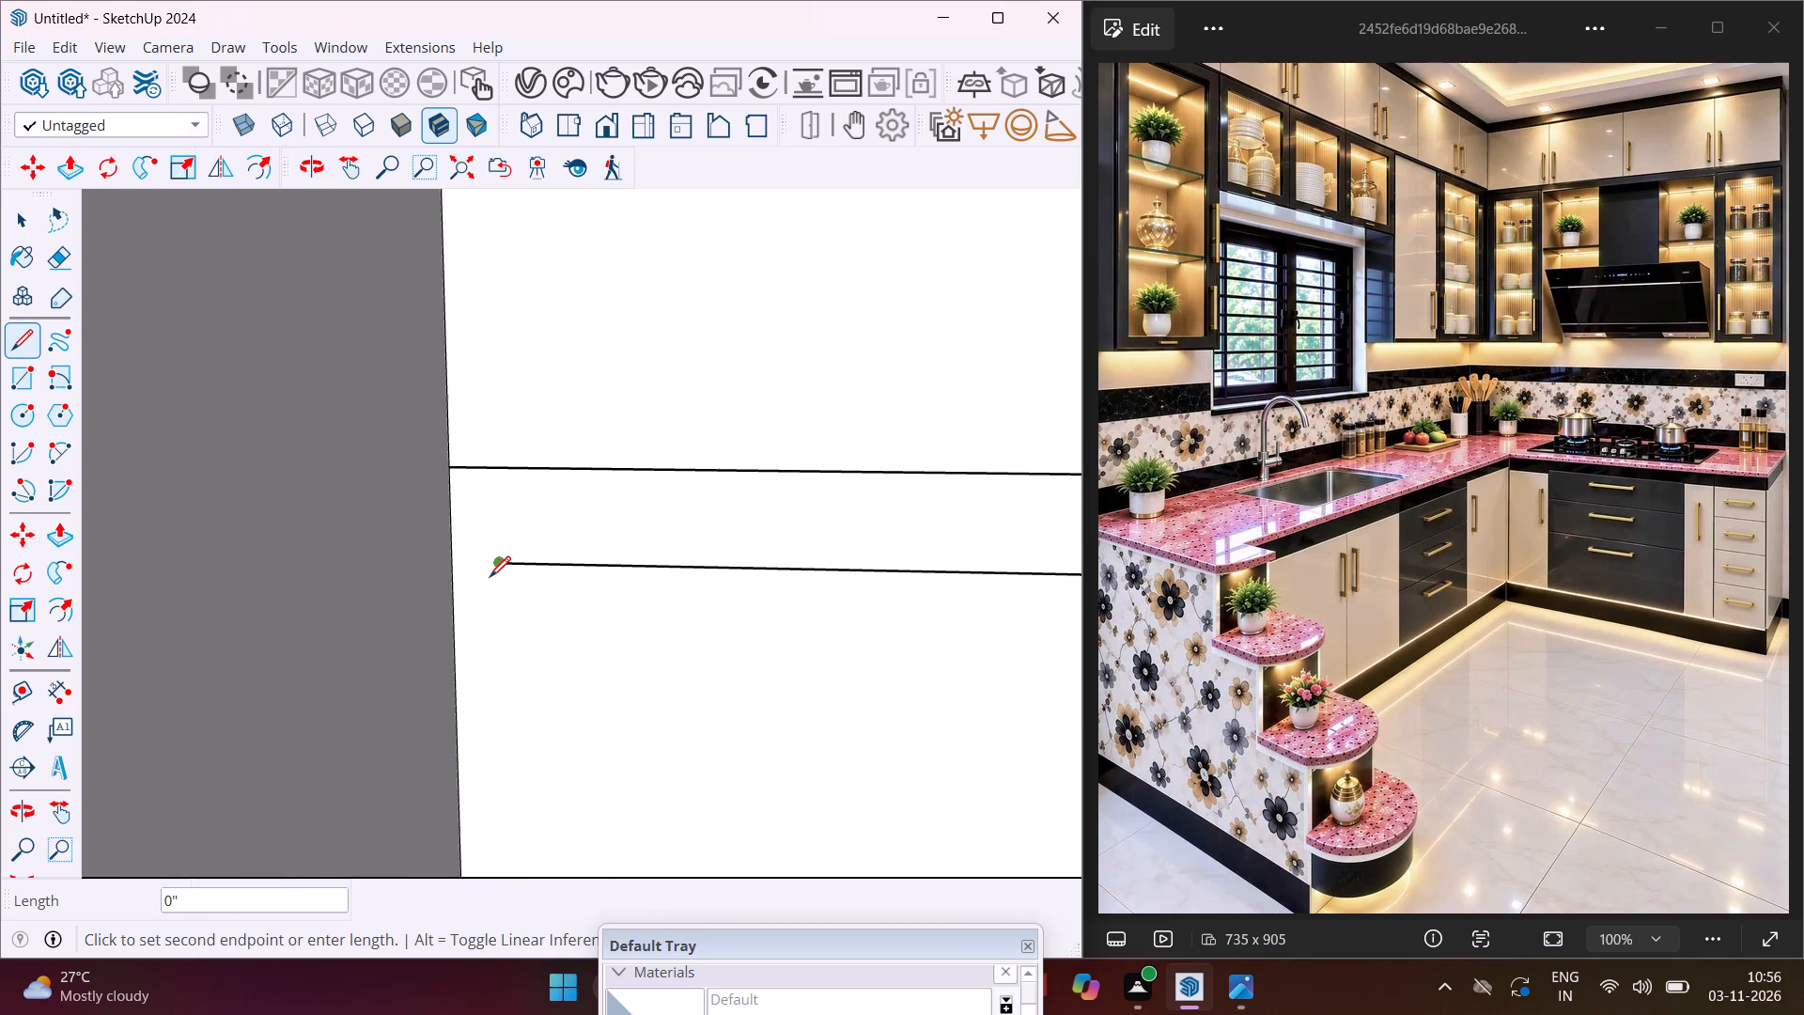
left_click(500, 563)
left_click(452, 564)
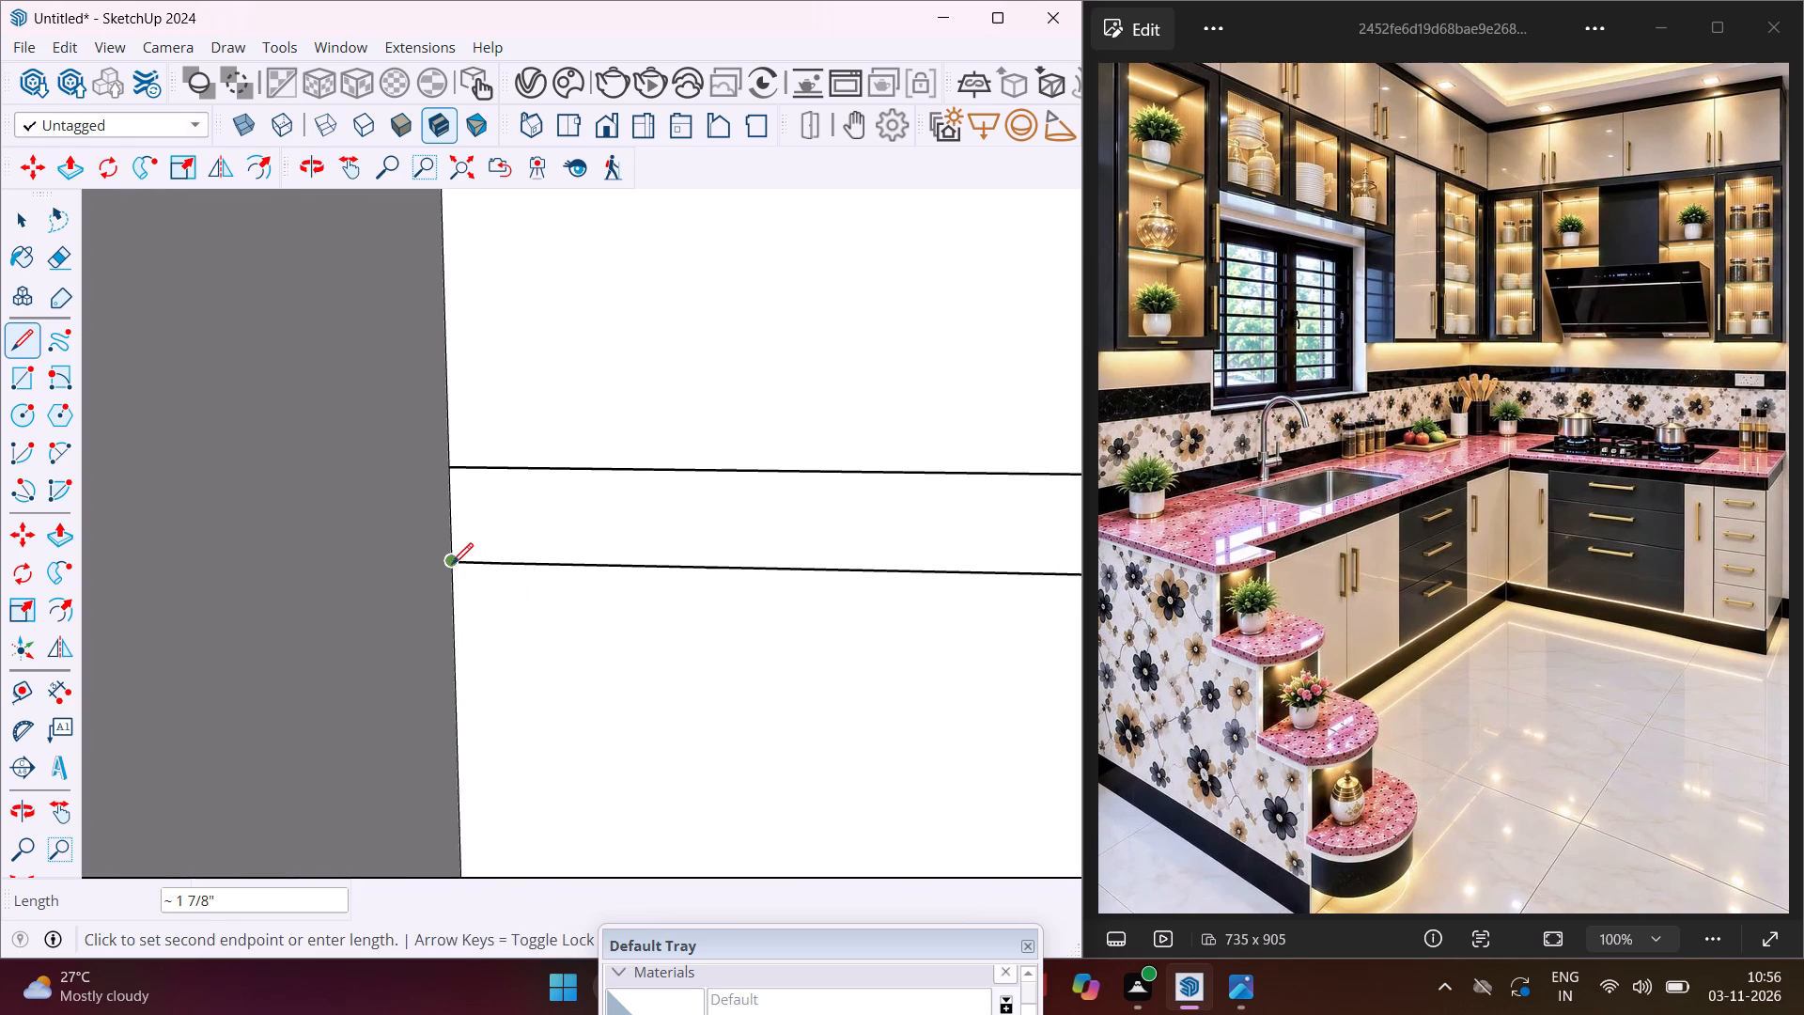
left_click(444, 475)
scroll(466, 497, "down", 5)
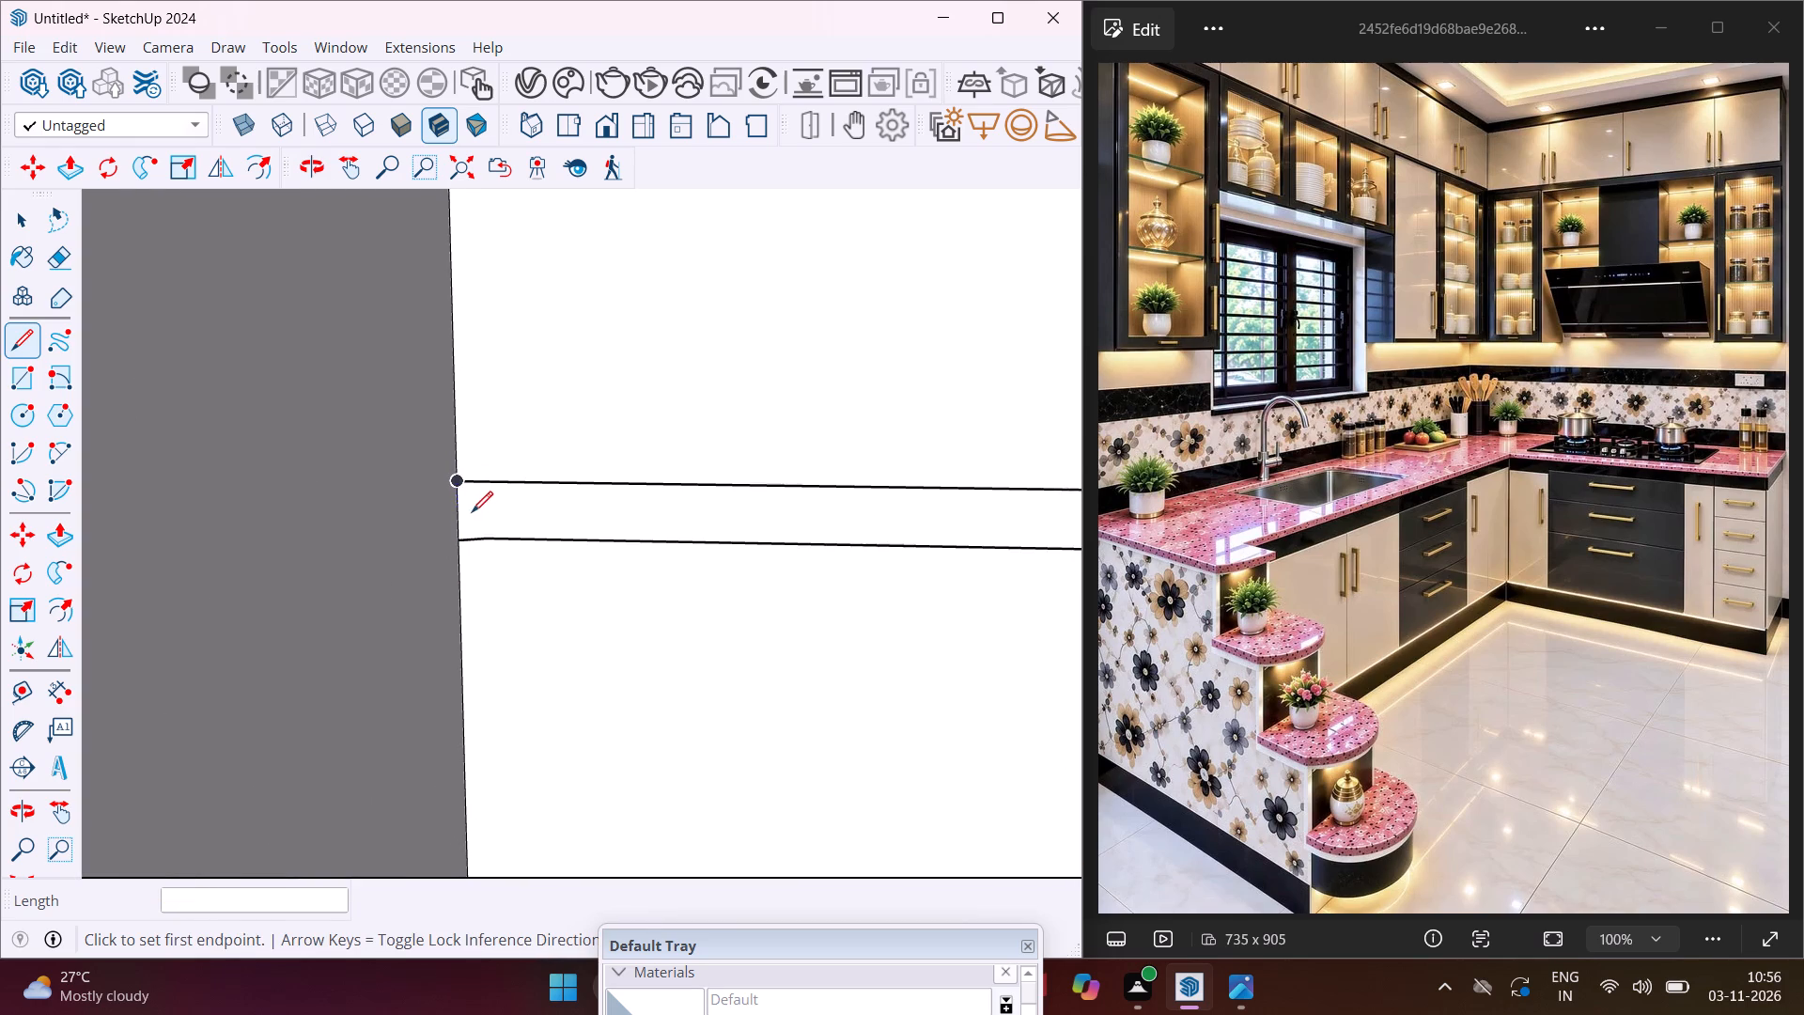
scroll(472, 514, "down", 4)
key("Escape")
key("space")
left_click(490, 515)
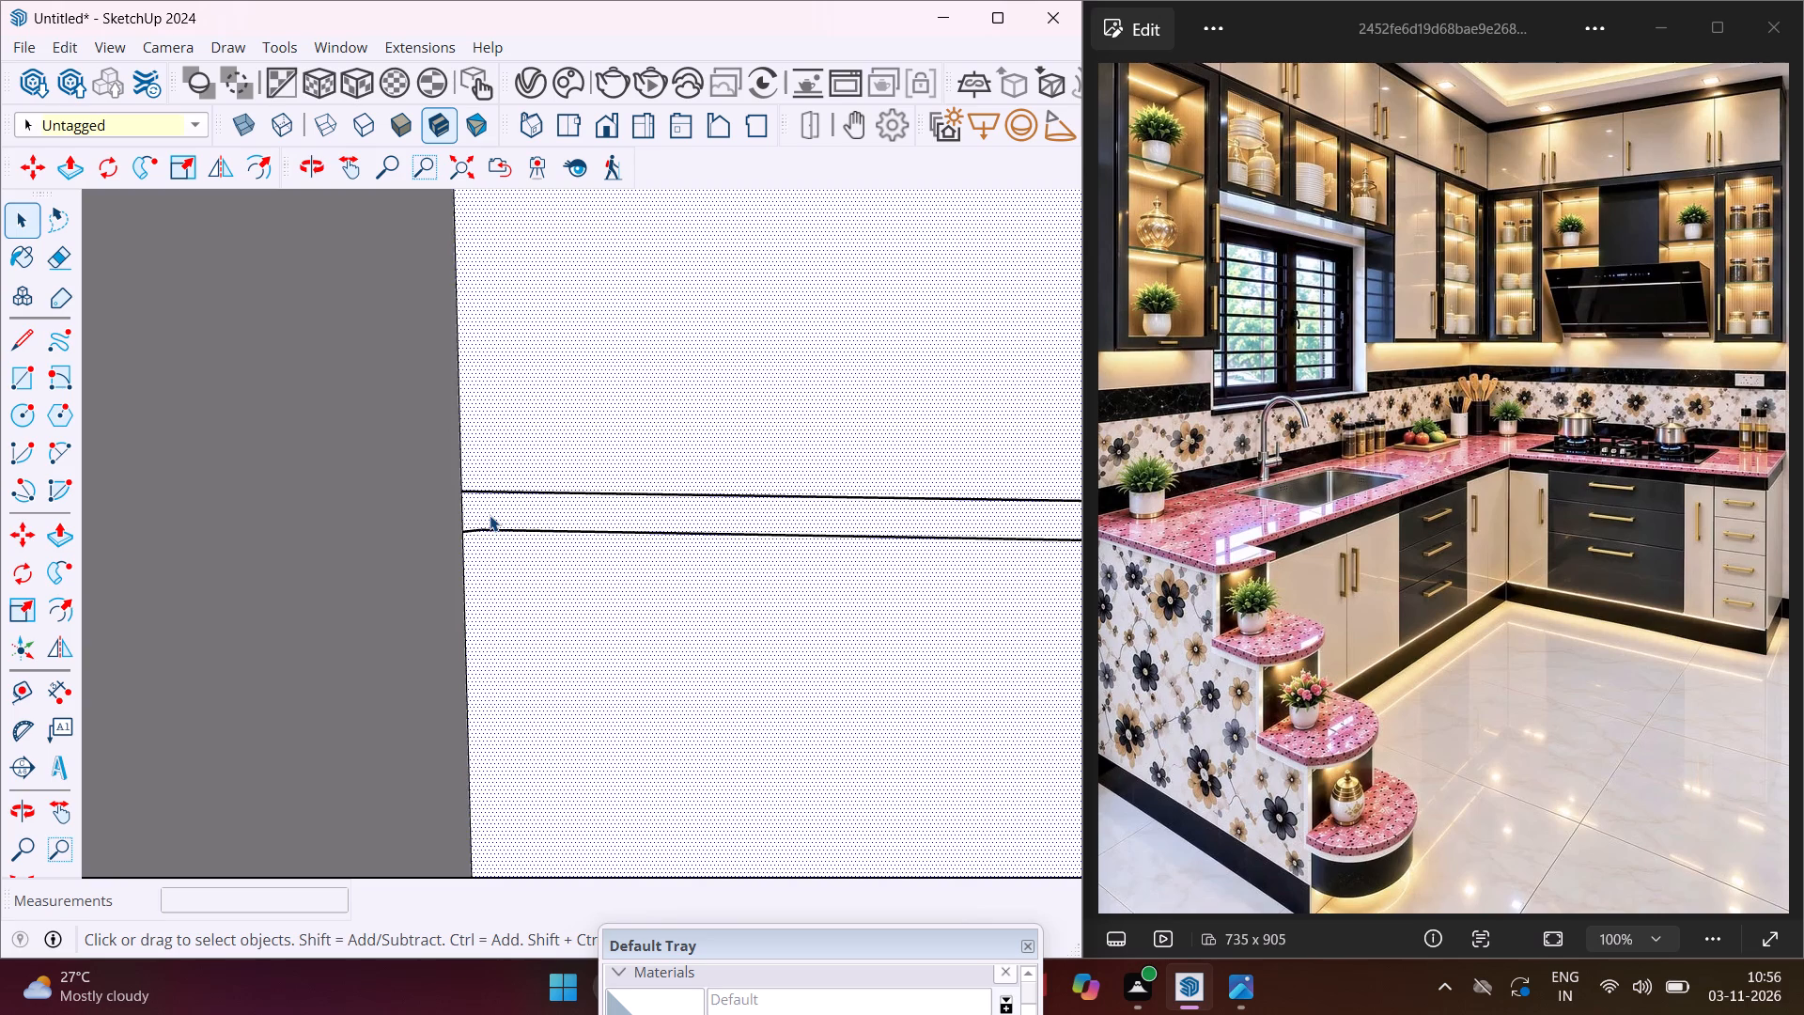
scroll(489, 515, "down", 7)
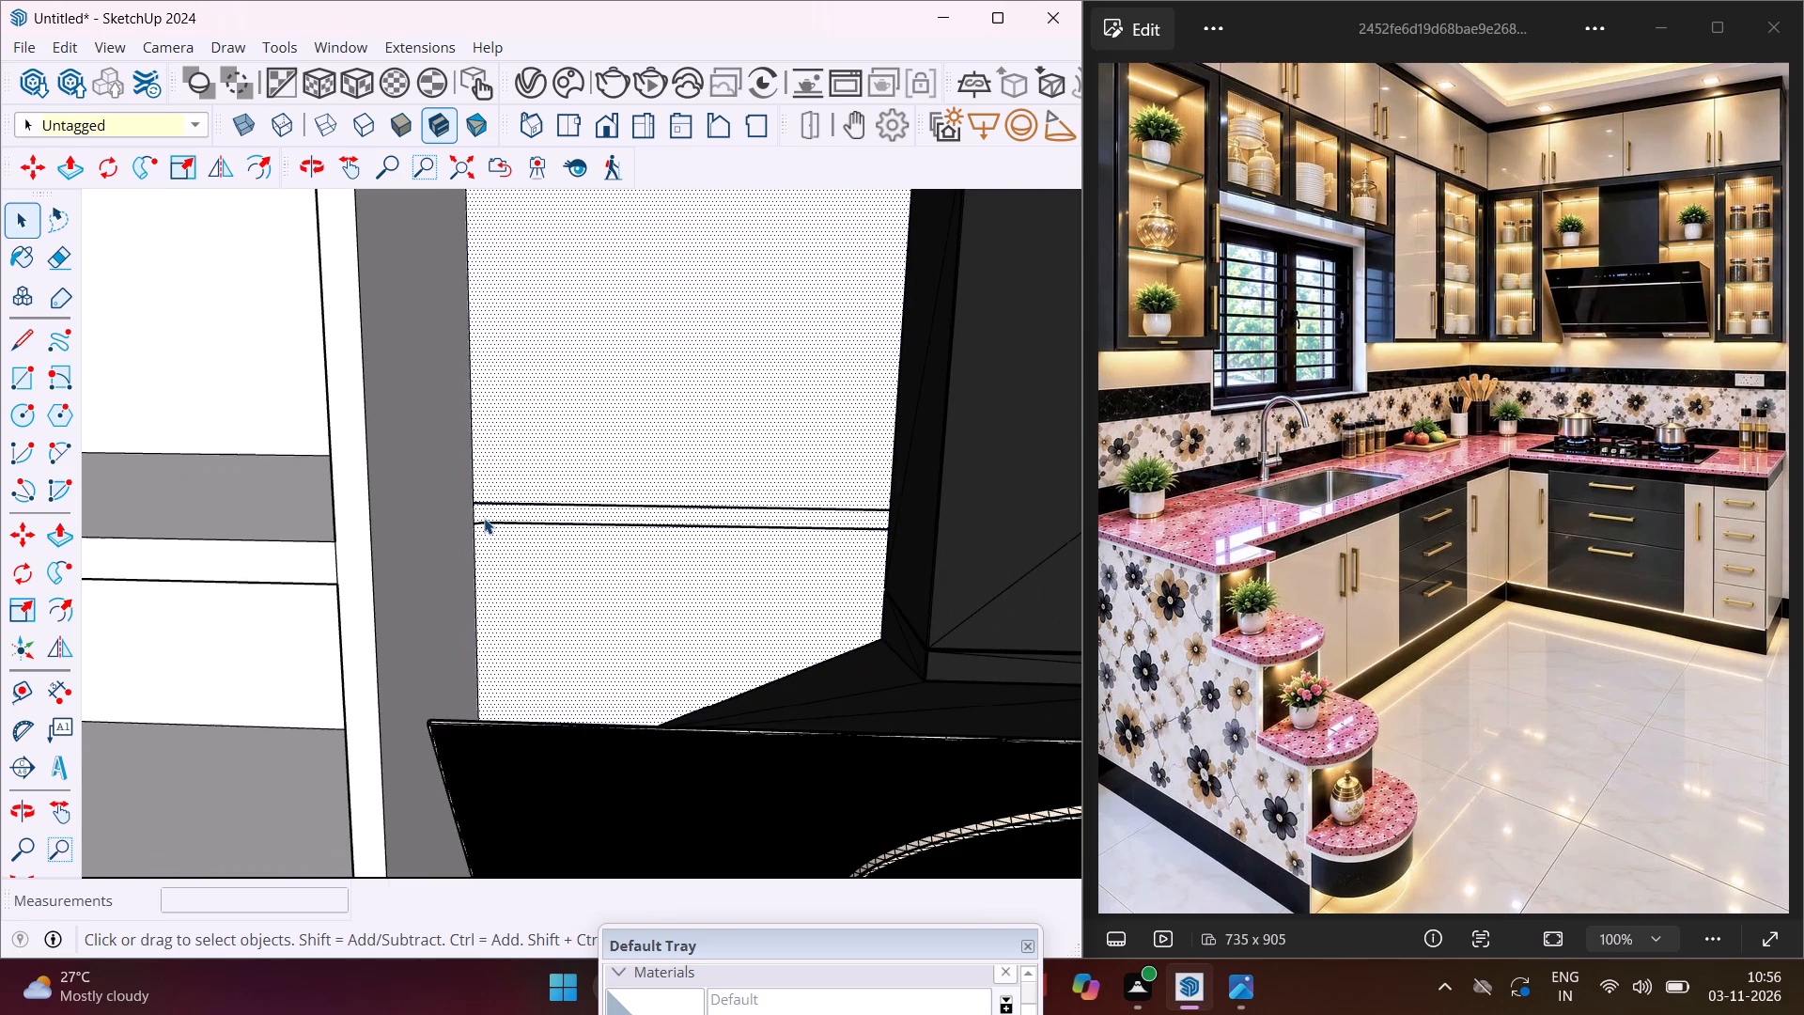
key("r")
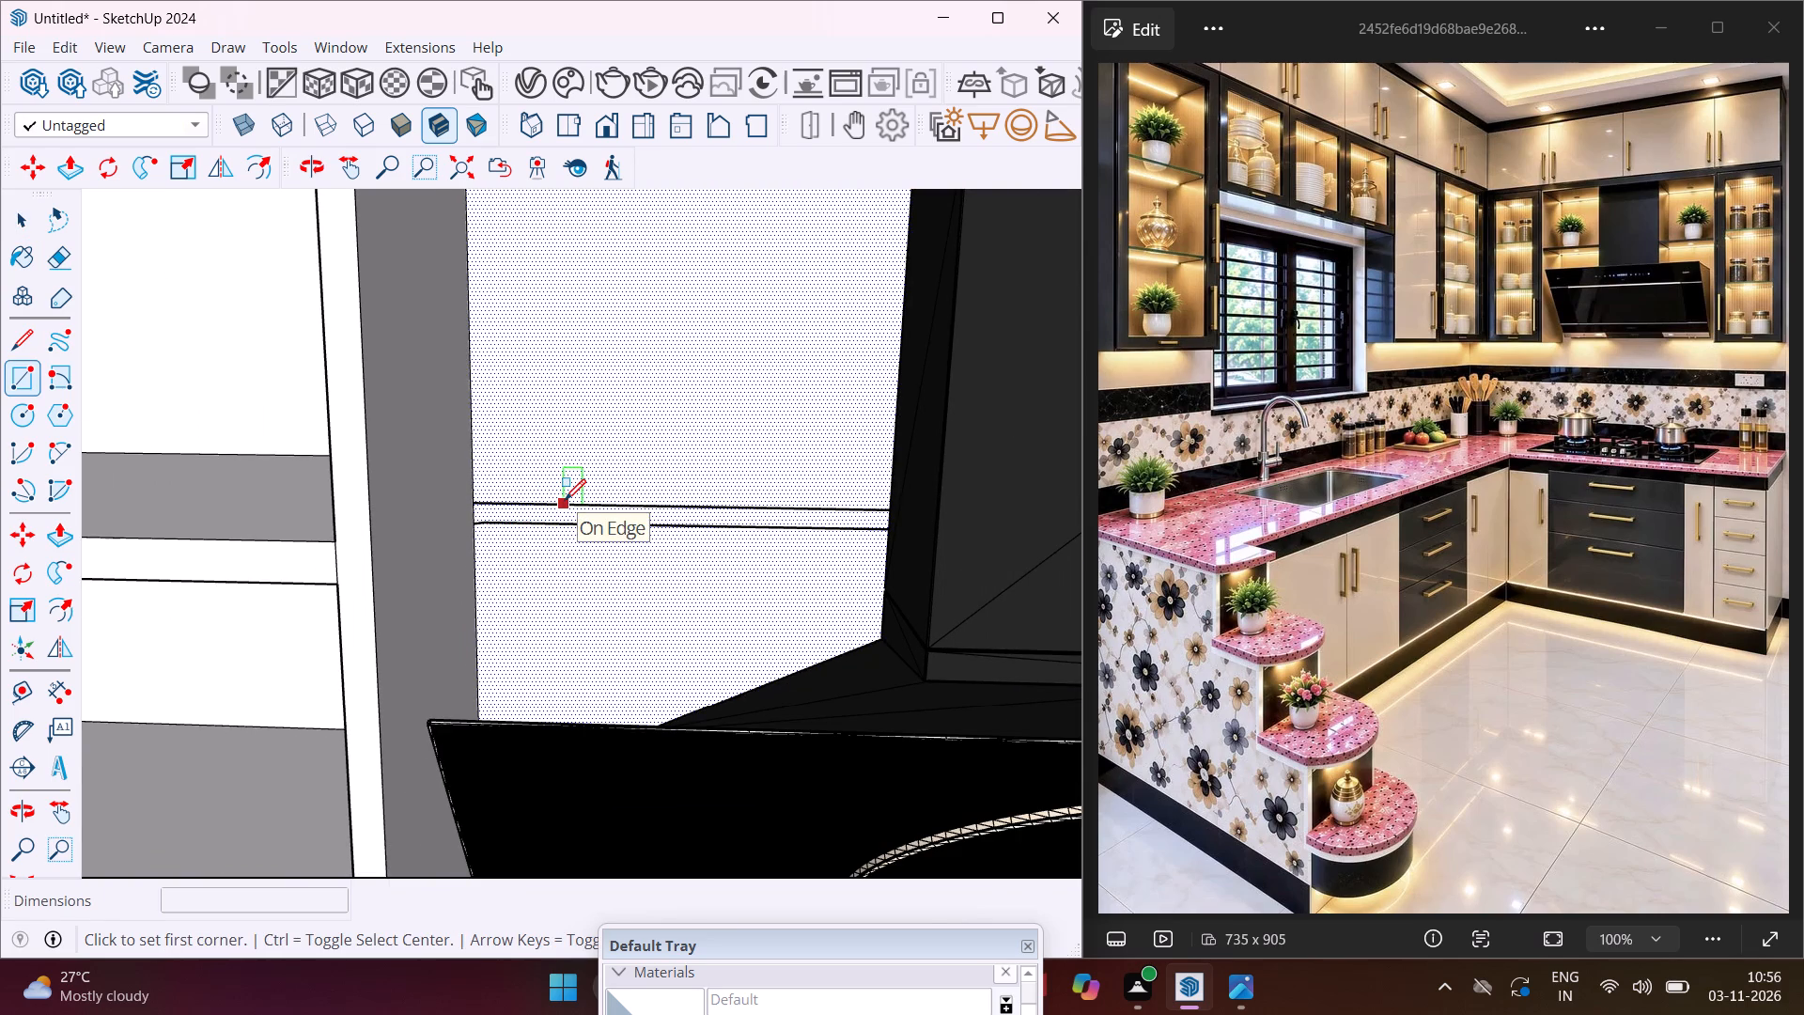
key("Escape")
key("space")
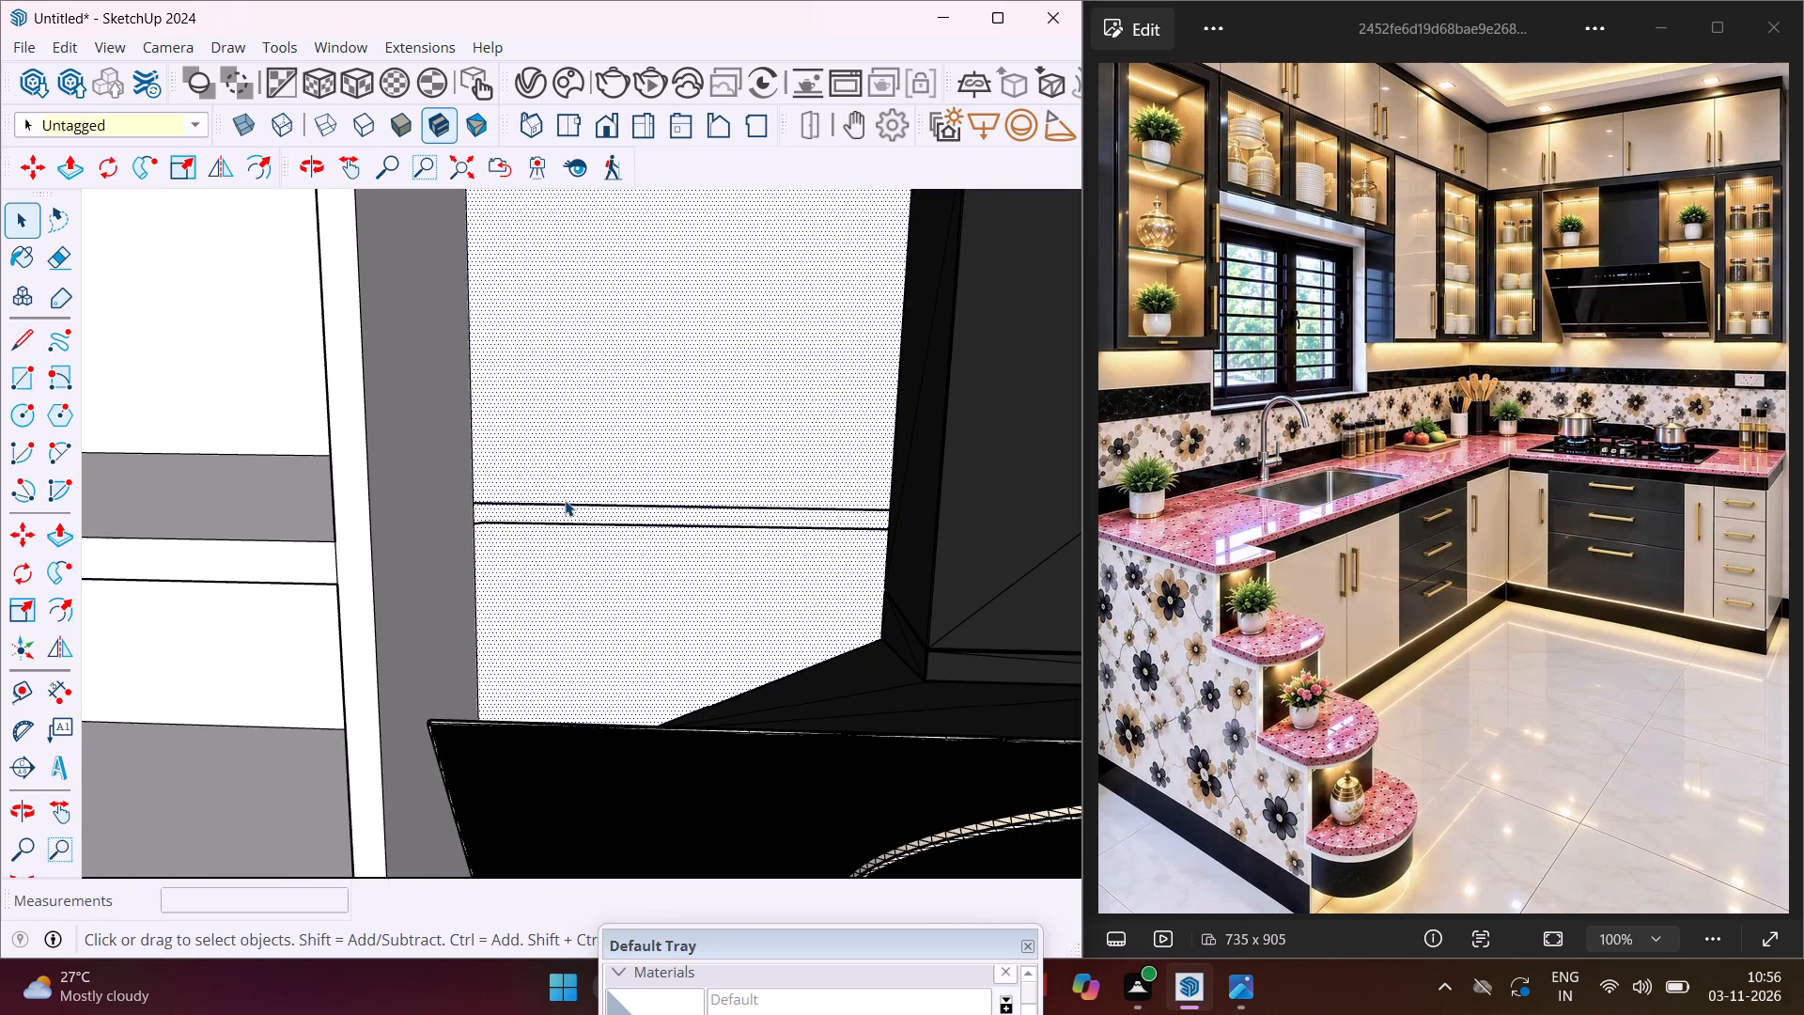
Erase both shelf lines and the leftover short segment beside the corner-side panel from the niche's back wall.
key("e")
left_click_drag(572, 487, 583, 548)
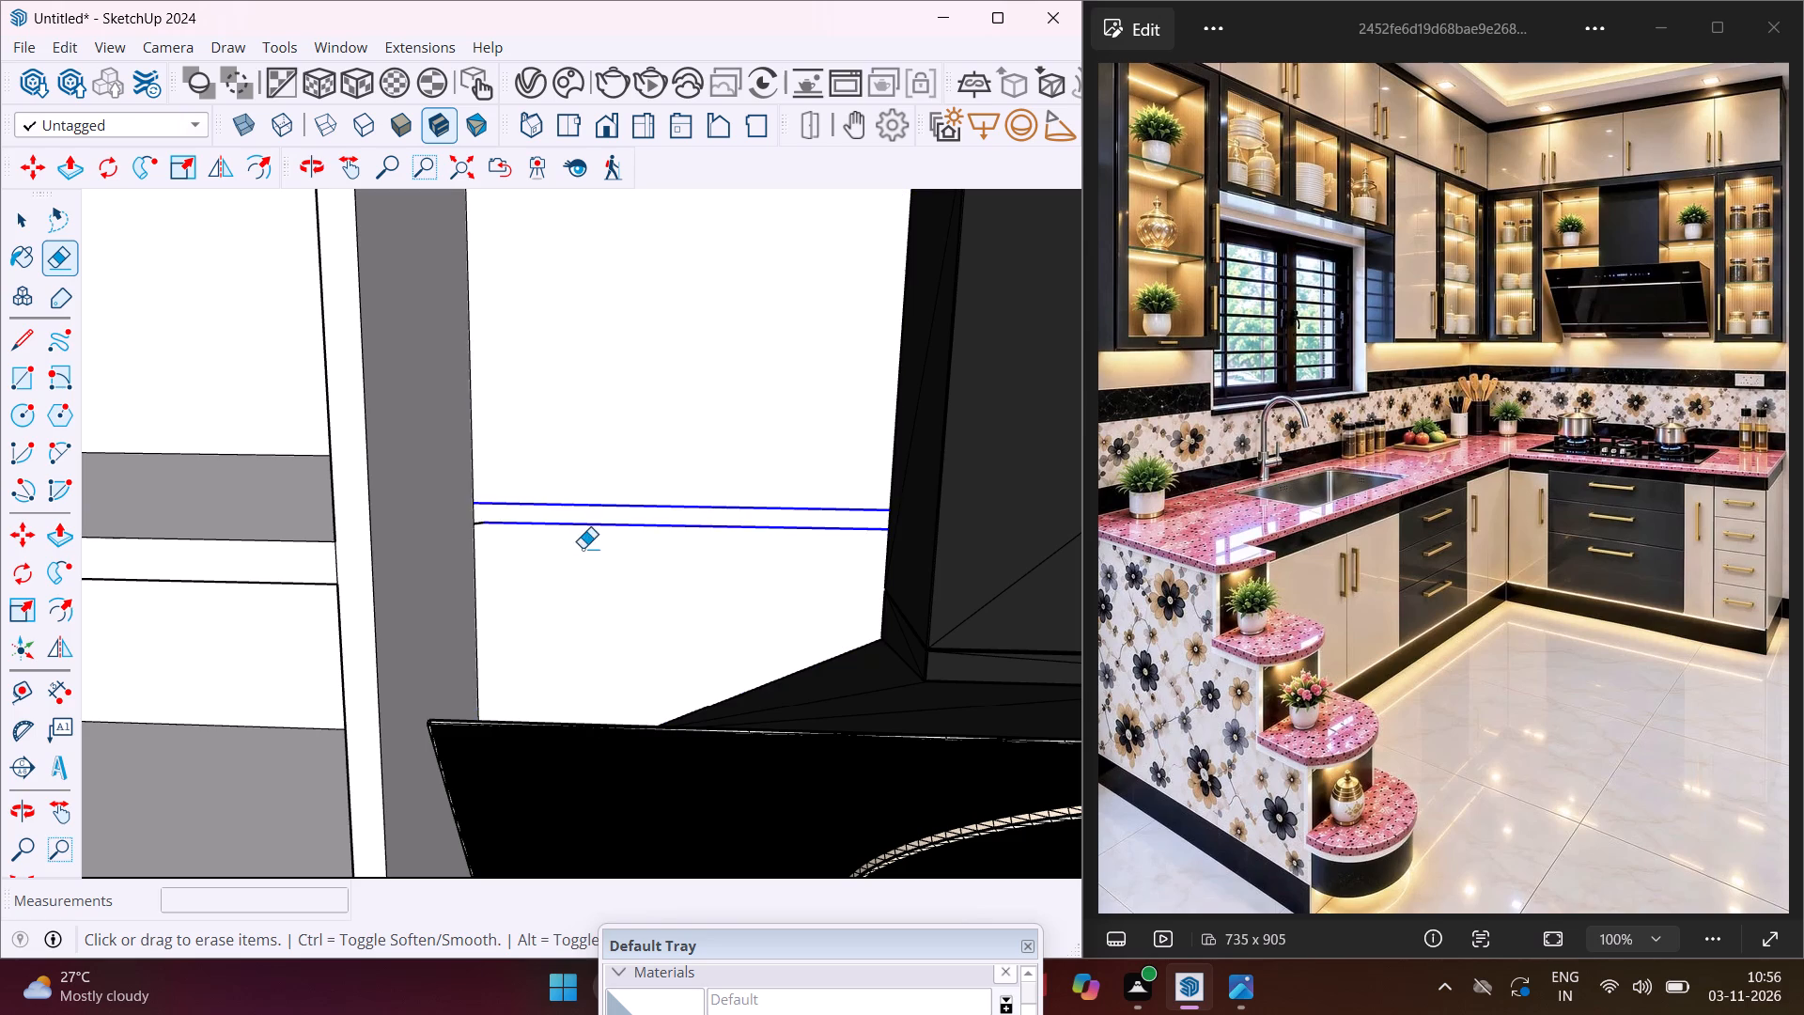
scroll(473, 525, "up", 5)
left_click(481, 528)
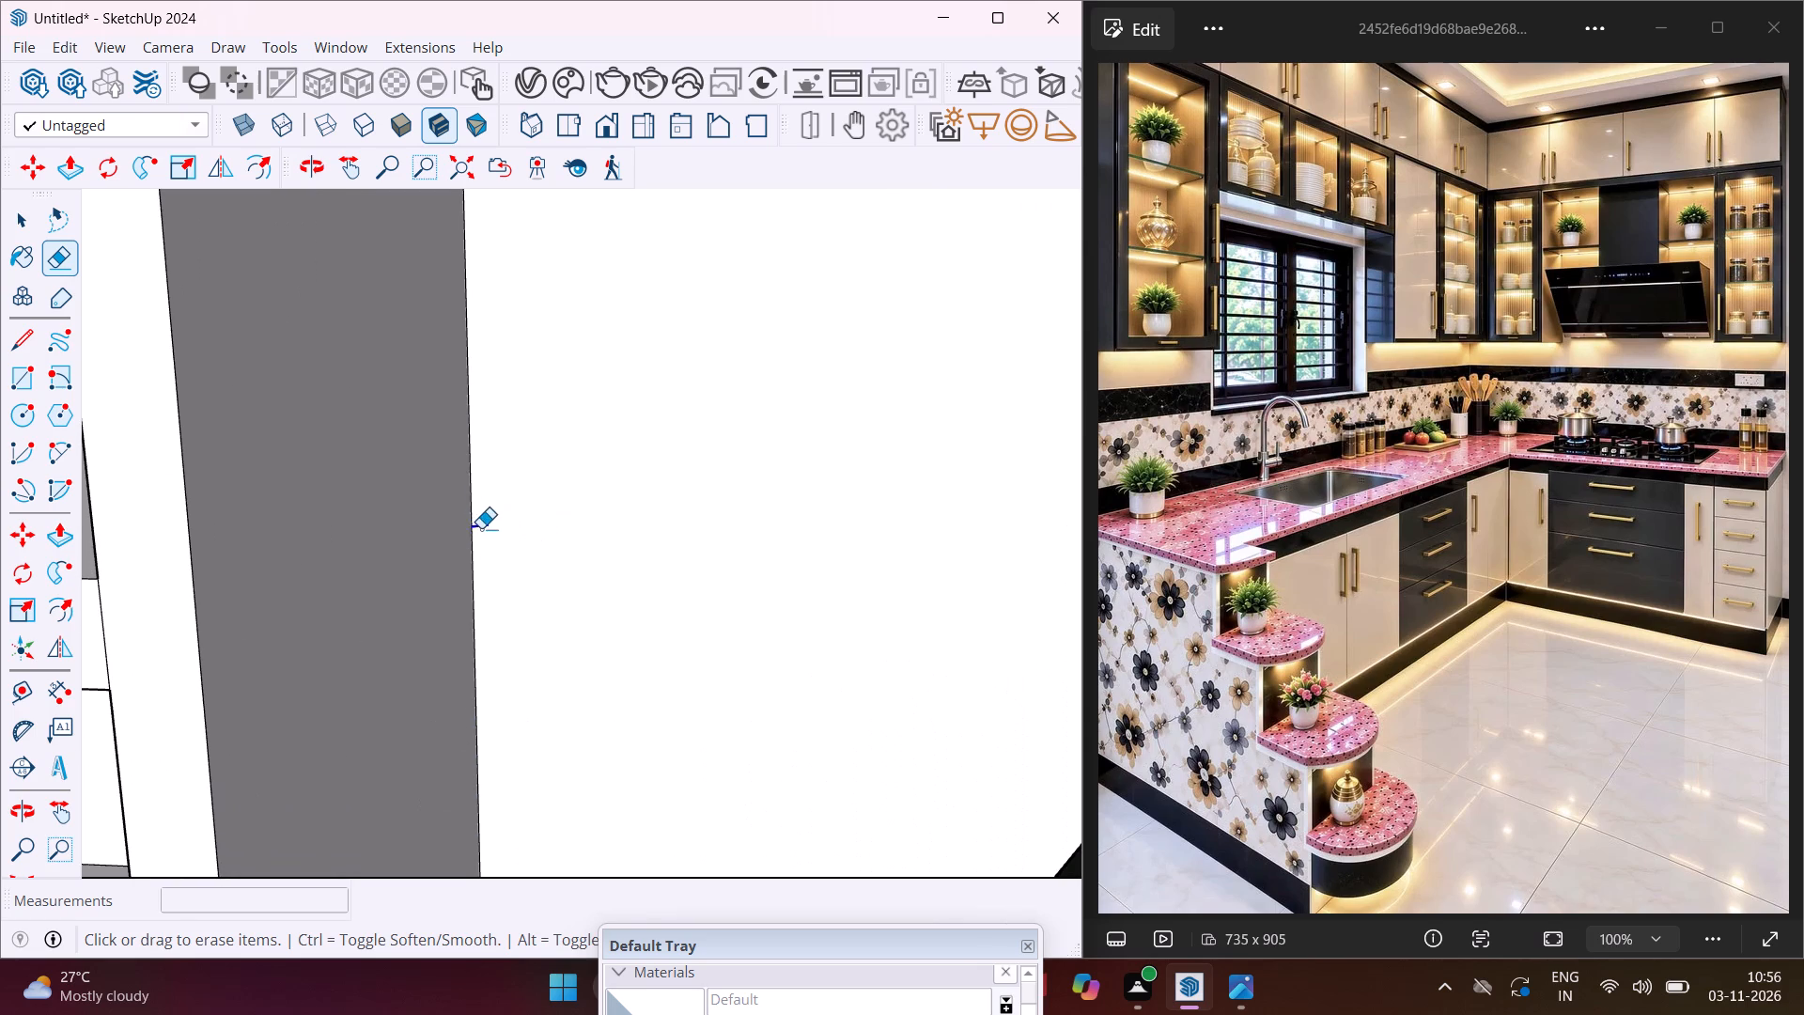
scroll(499, 497, "down", 10)
key("Escape")
key("space")
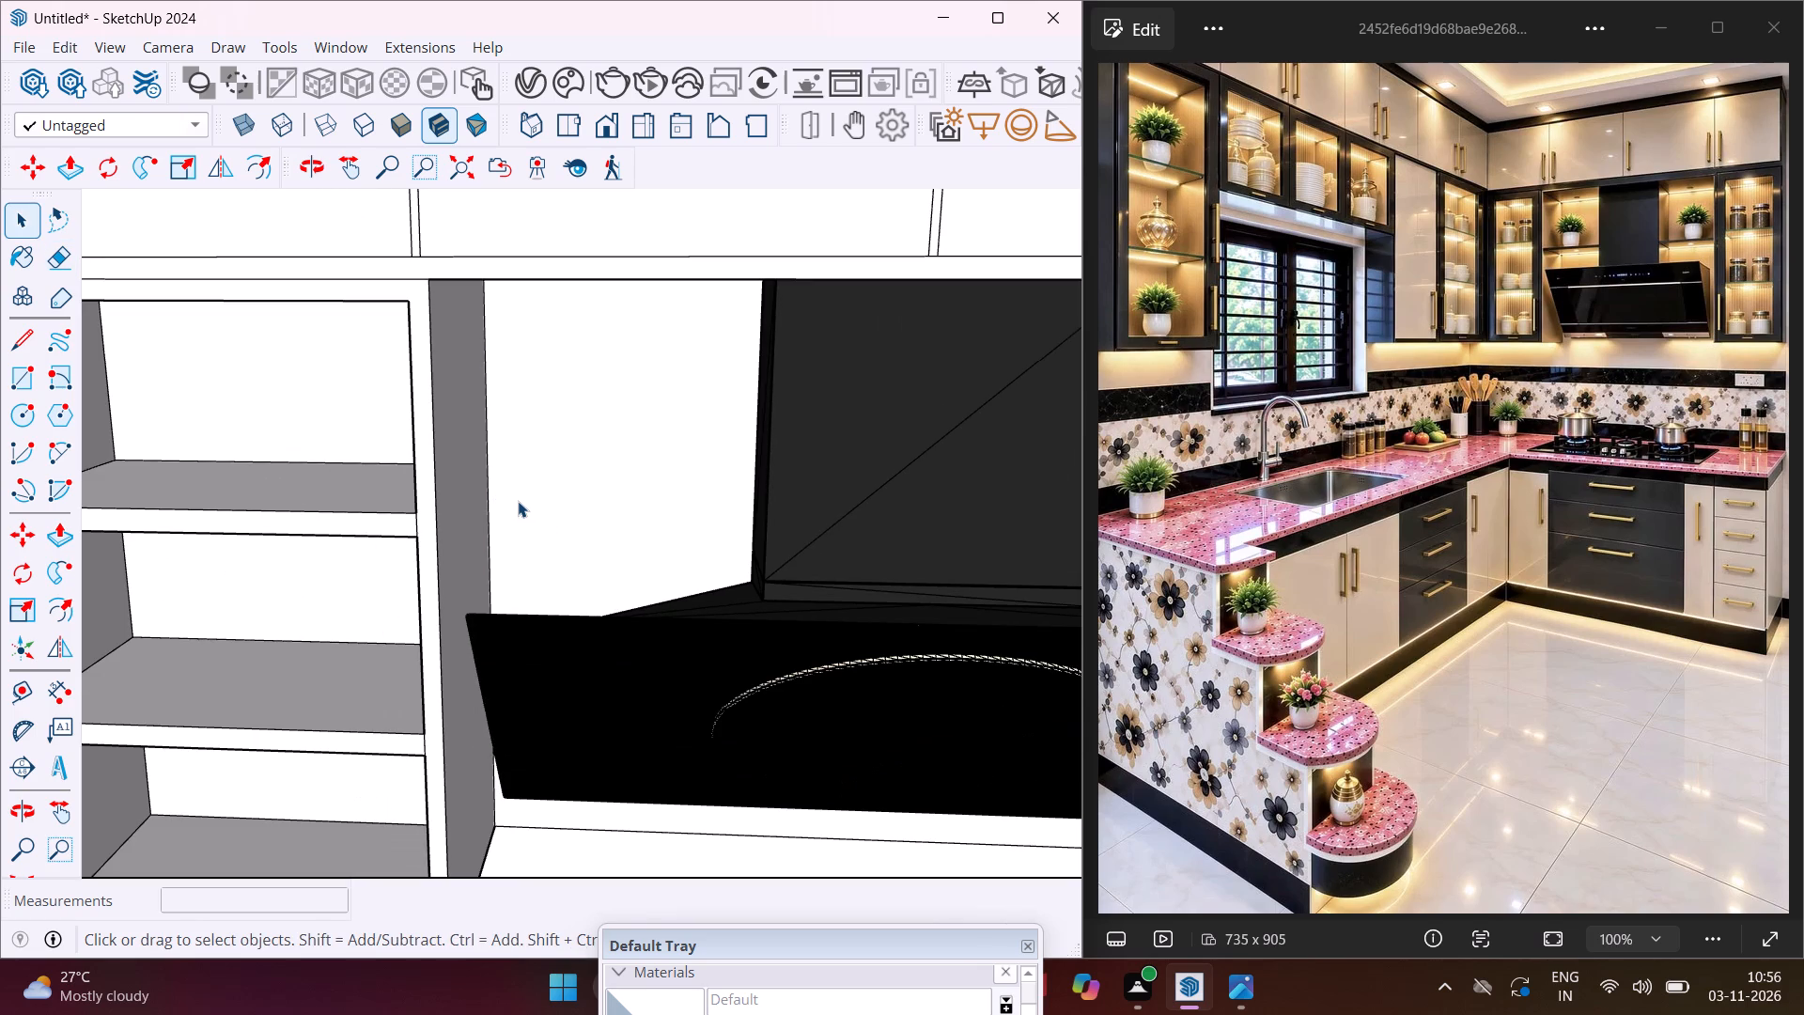
Draw a shelf rectangle about 1 1/8" by 1' 2 5/8" on the niche's back wall, from the corner-side panel to just short of the duct.
left_click(18, 382)
middle_click_drag(559, 422, 660, 441)
scroll(699, 433, "up", 3)
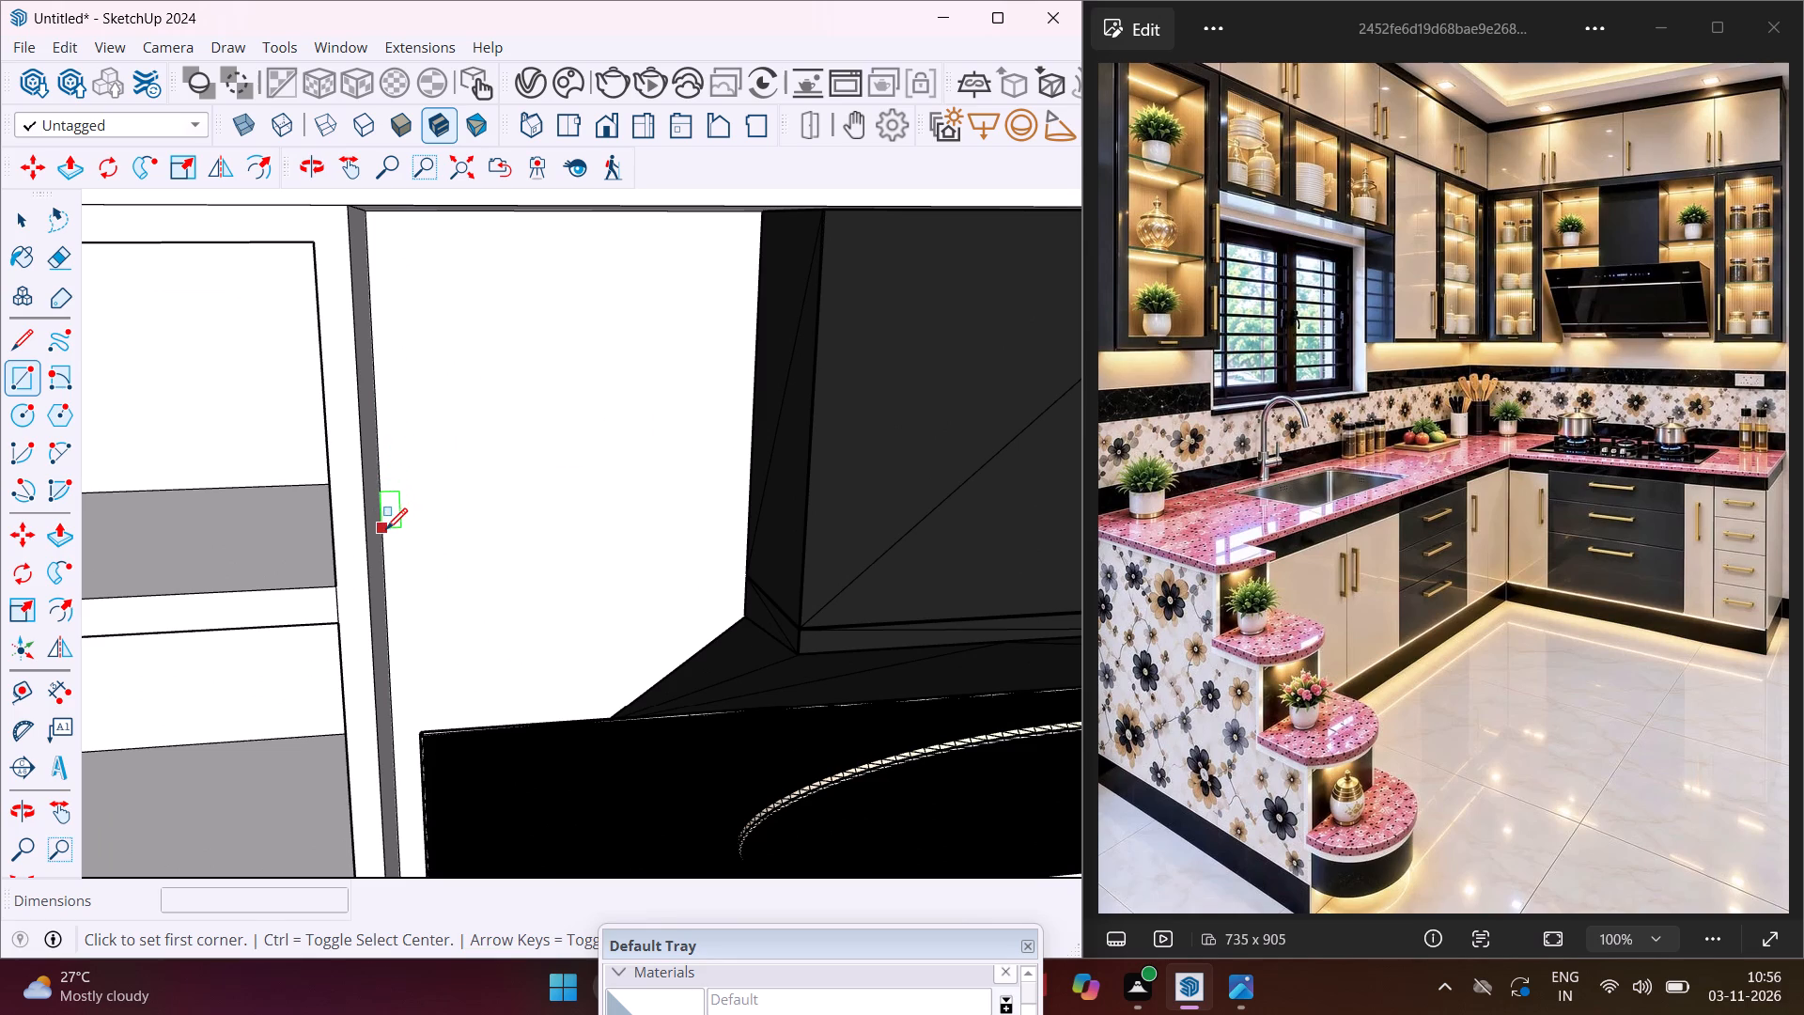
left_click(386, 529)
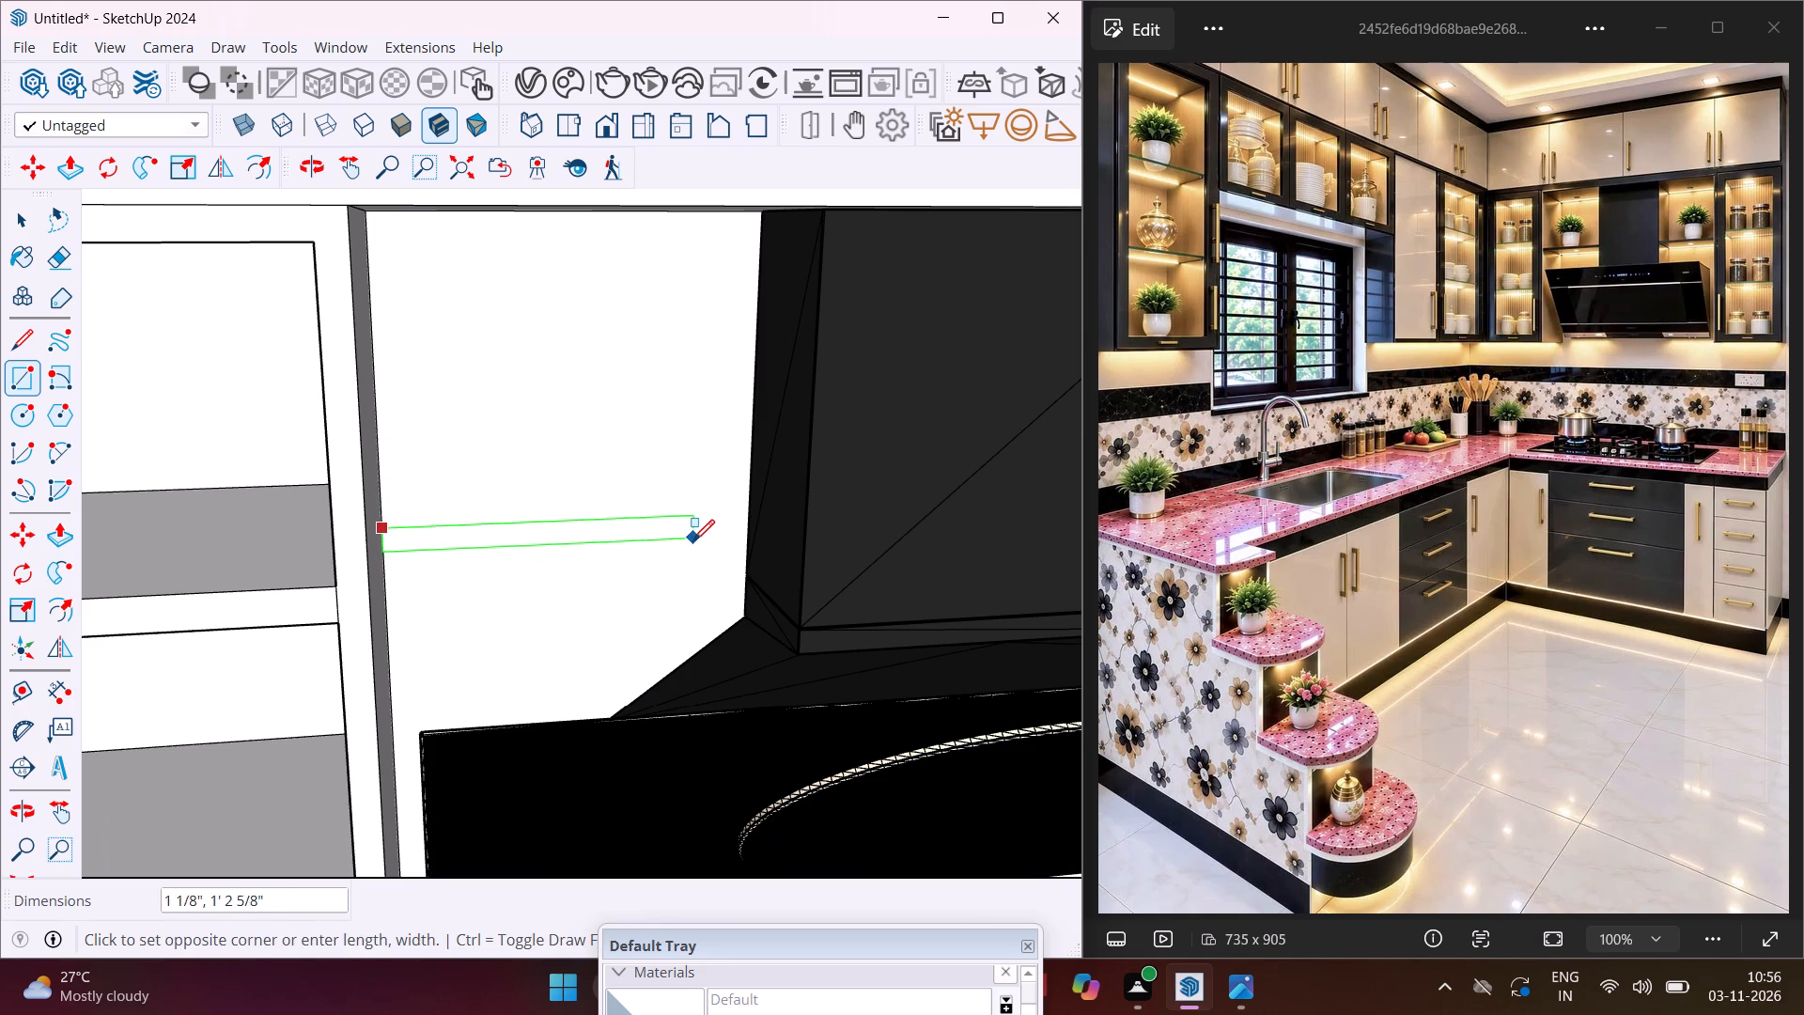
left_click(697, 540)
Draw a shelf rectangle about 15/16" by 11 13/16" on the duct's other side, from the far side panel to just short of the duct.
scroll(446, 499, "down", 8)
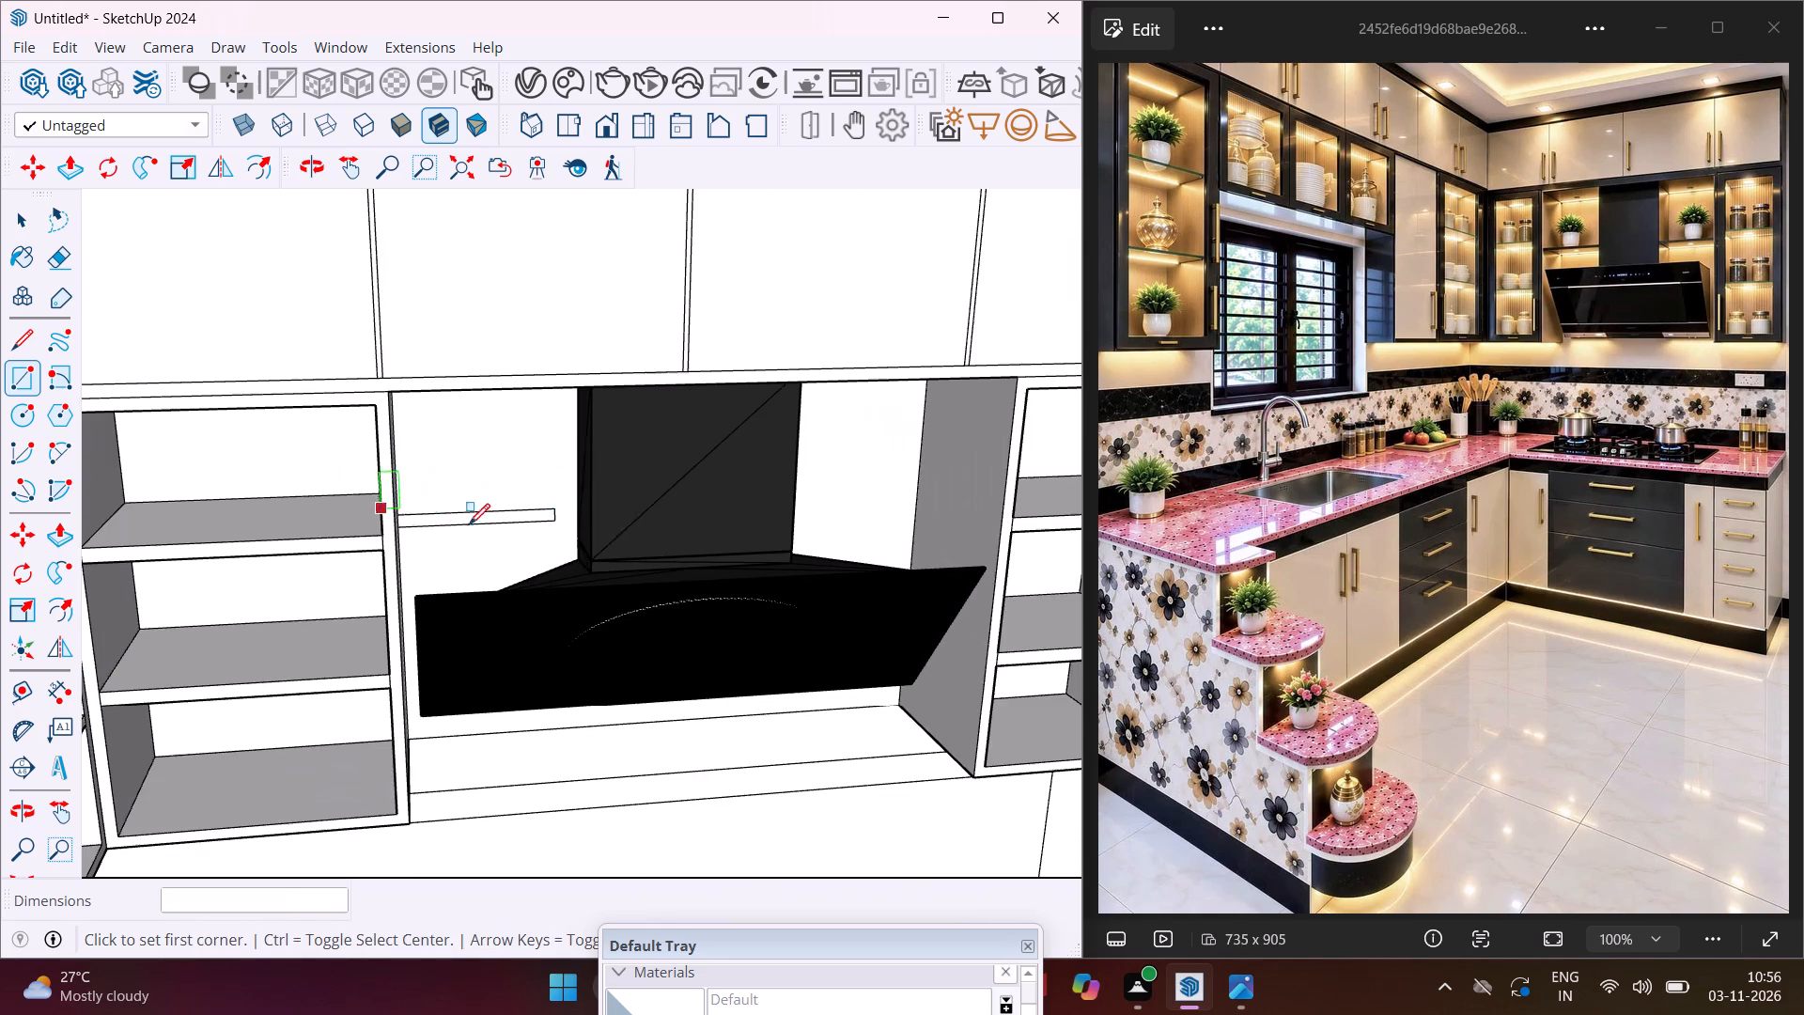
scroll(913, 478, "up", 6)
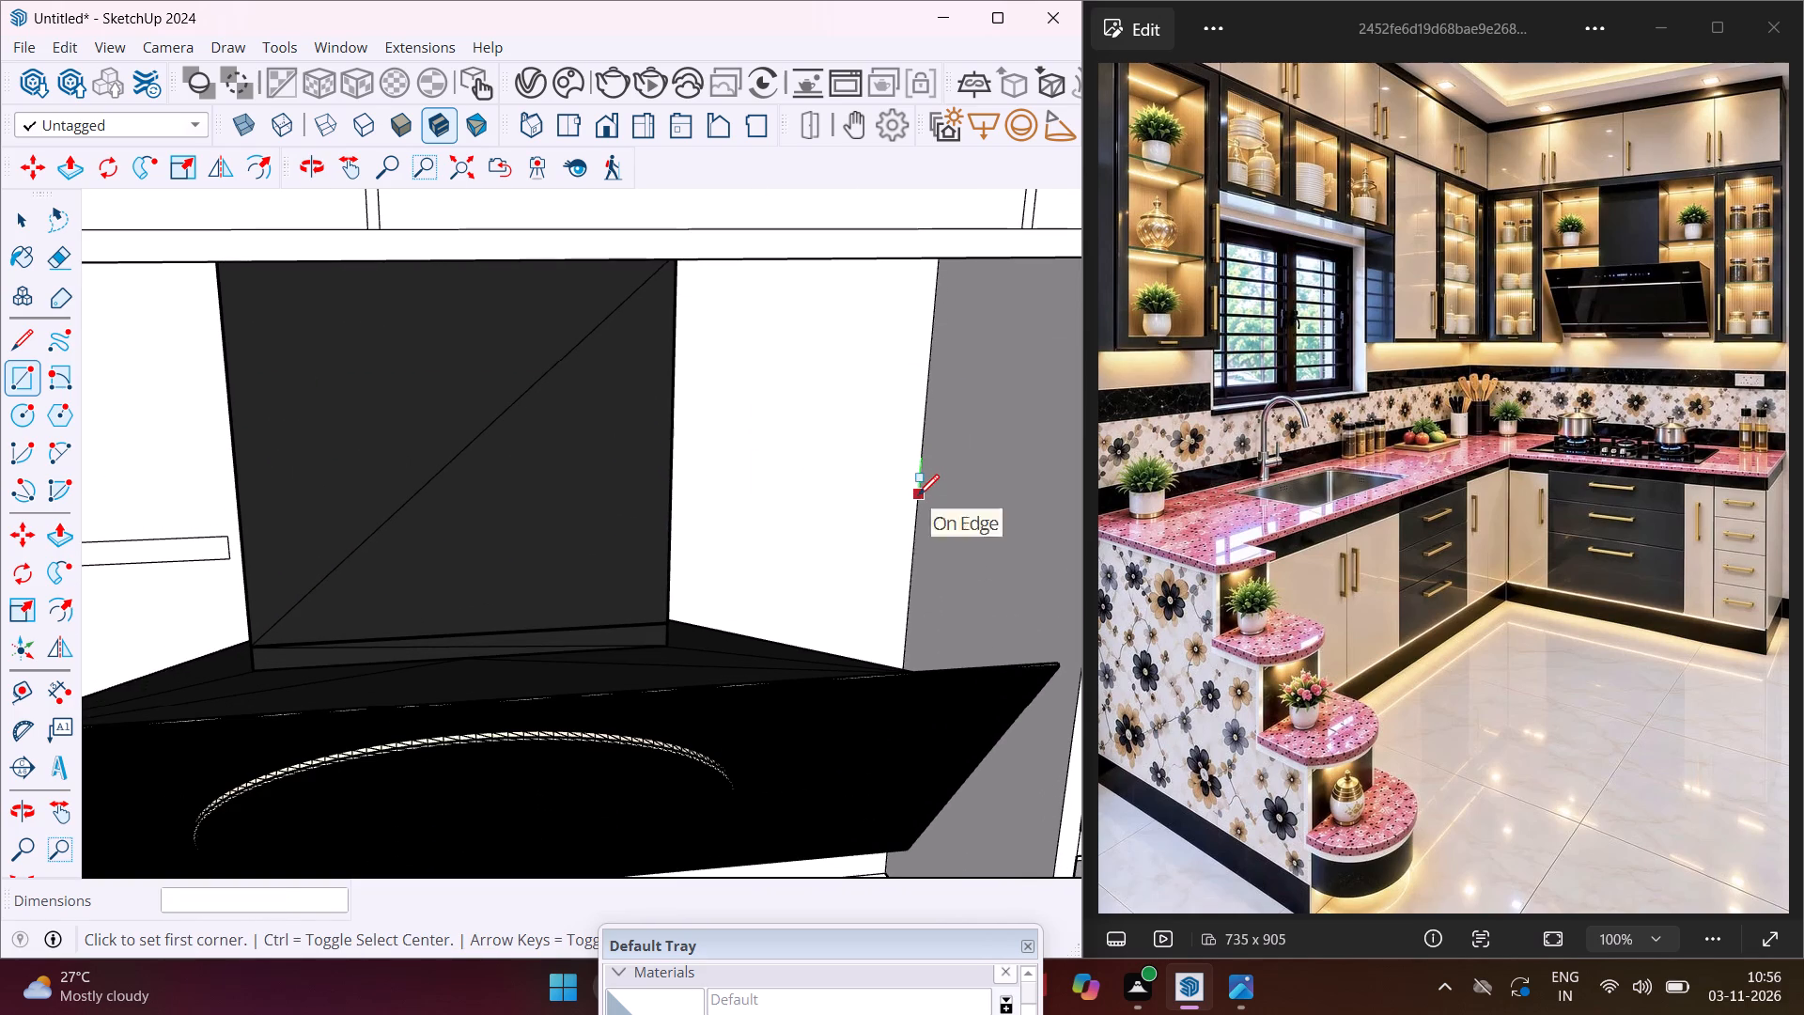
left_click(916, 512)
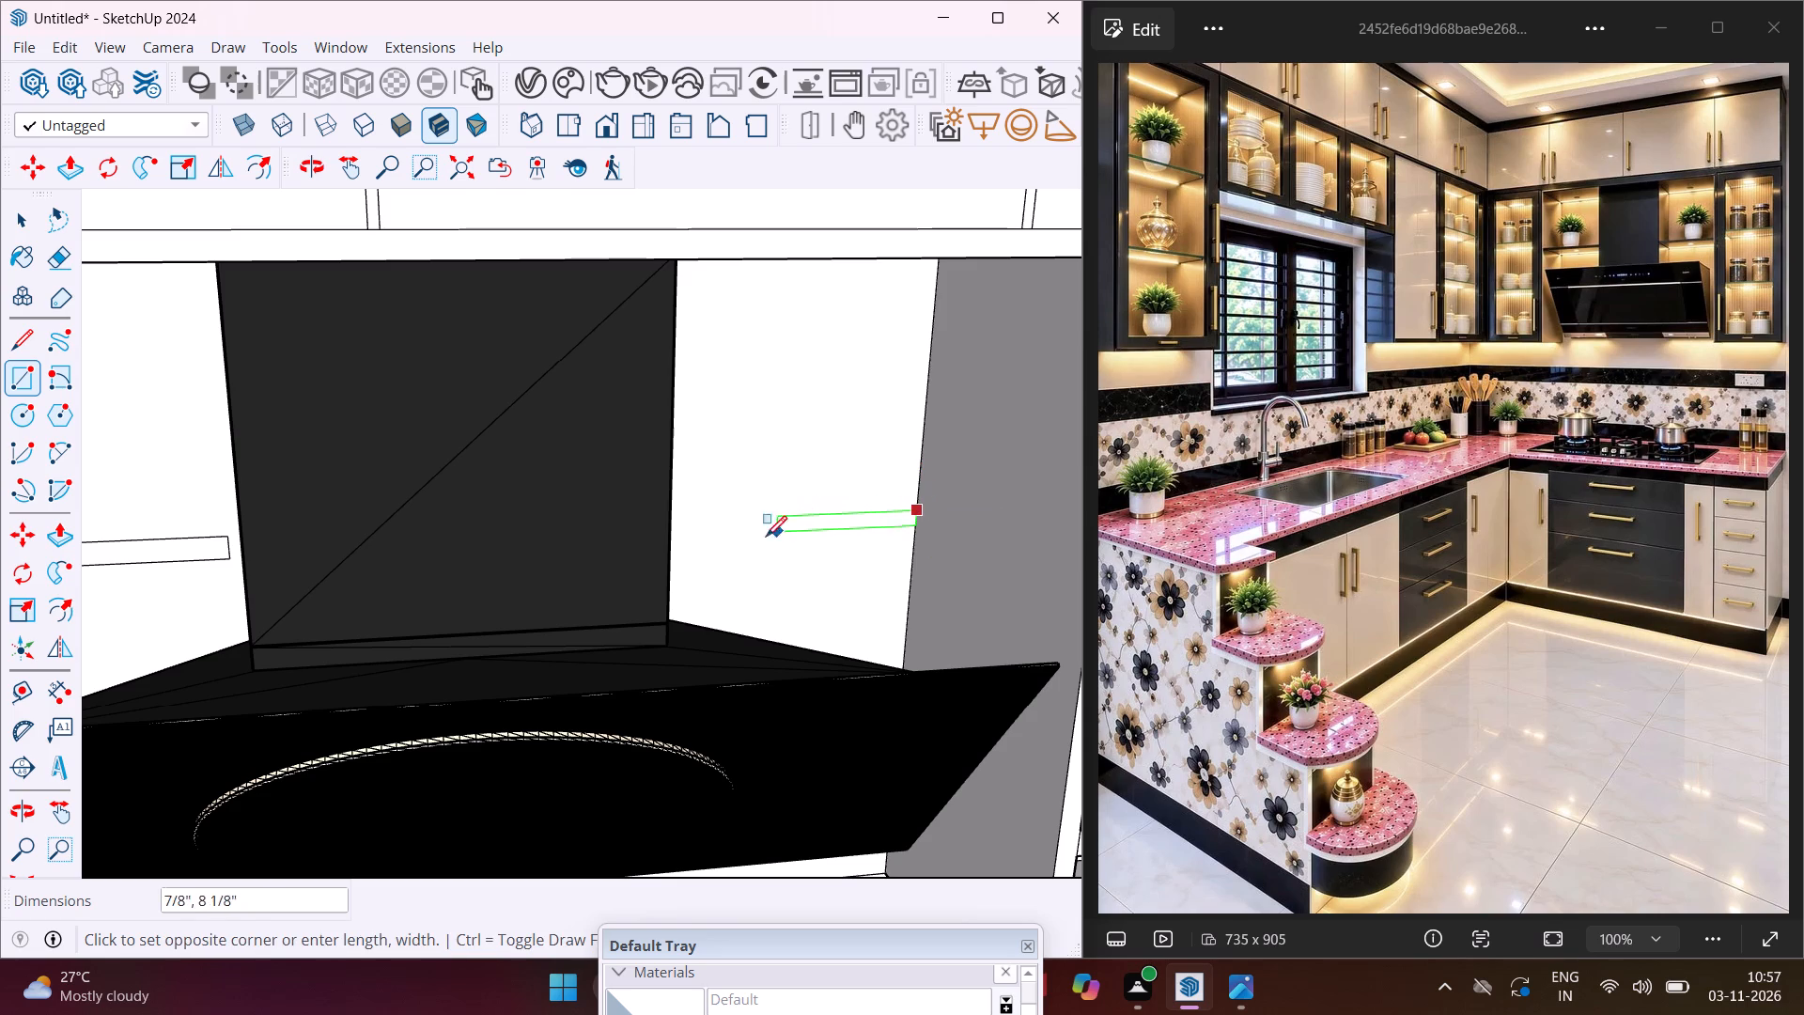
left_click(708, 537)
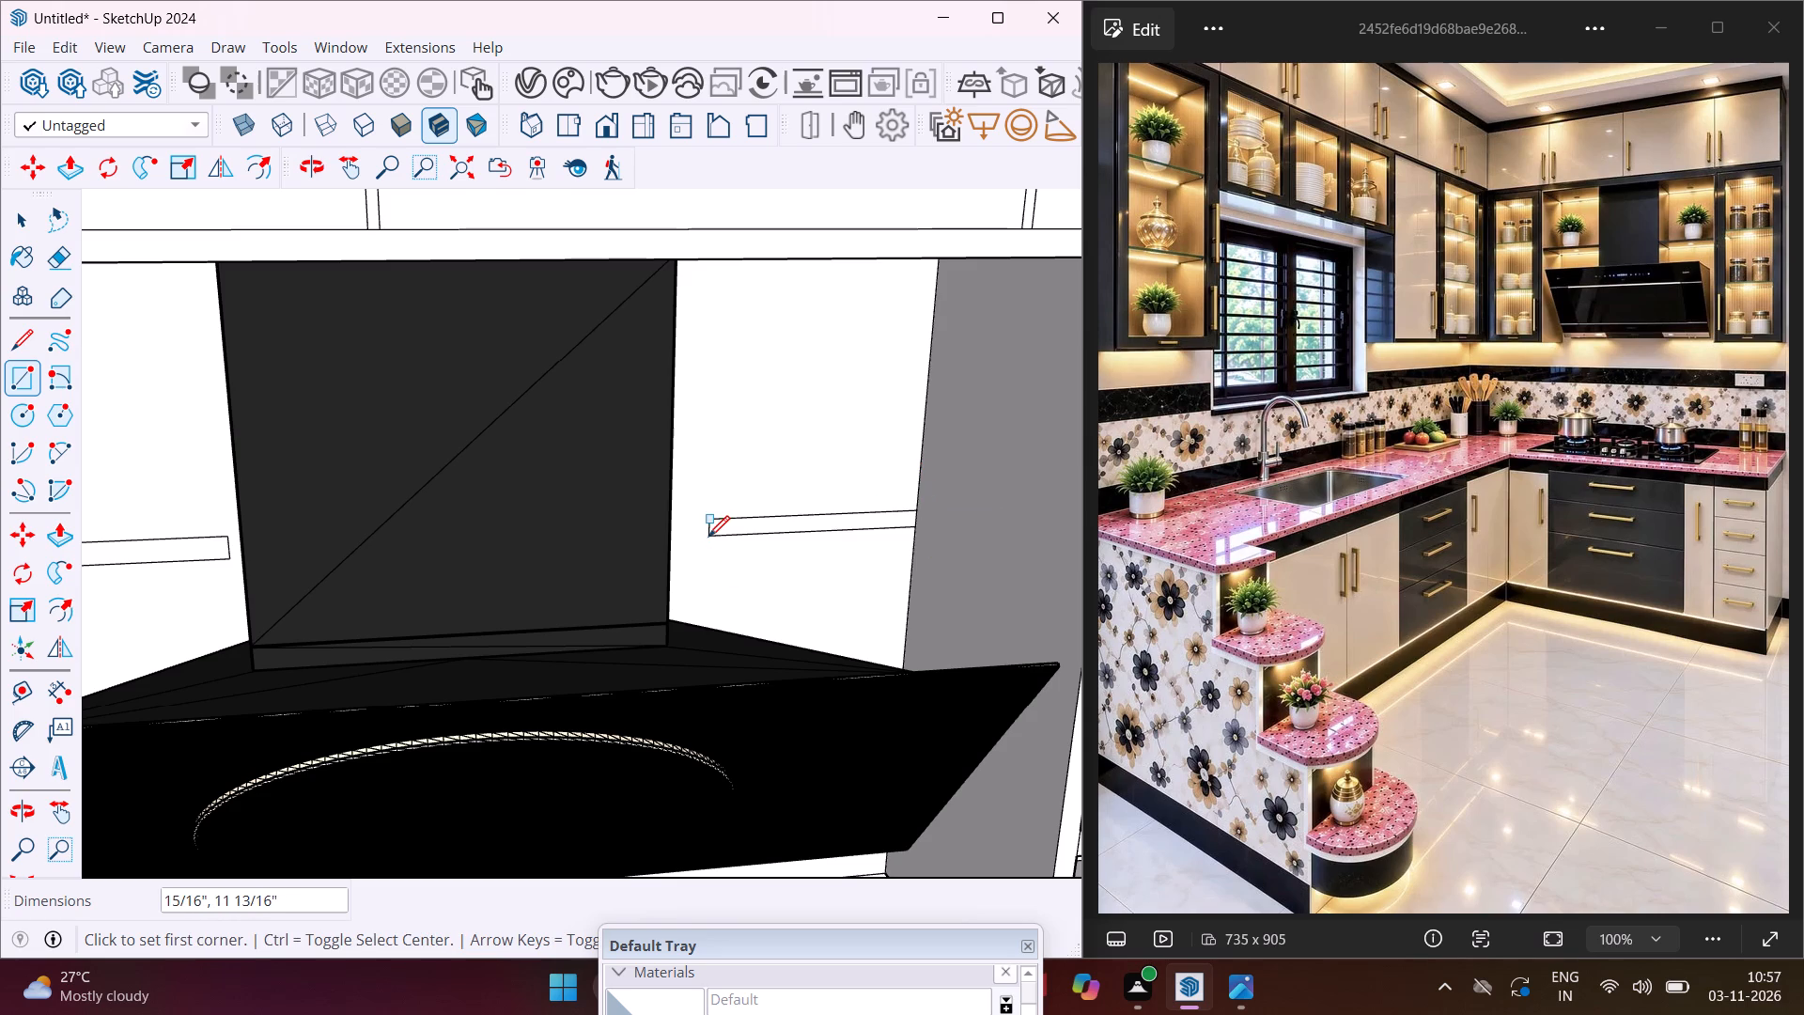
key("Escape")
key("space")
Extrude the shelf rectangle beside the far side panel 1' 4" outward, up to the panel's front edge.
scroll(764, 527, "up", 1)
left_click(764, 527)
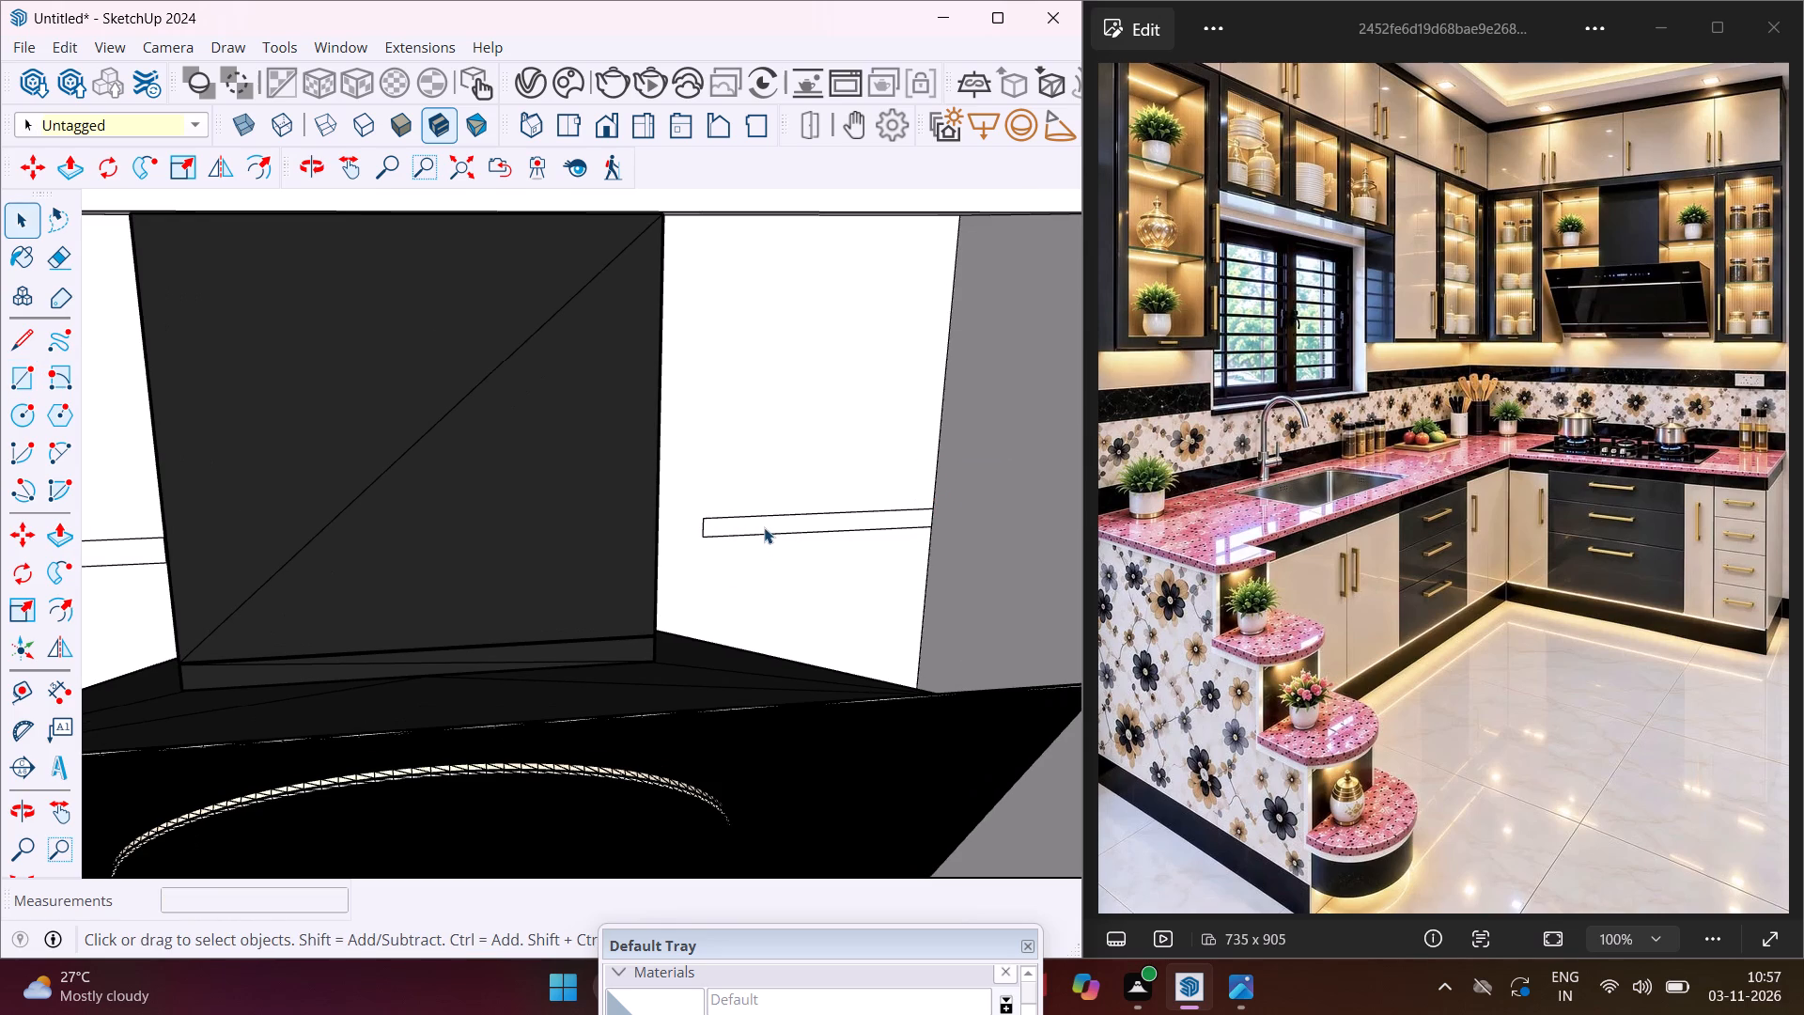
key("p")
left_click(764, 527)
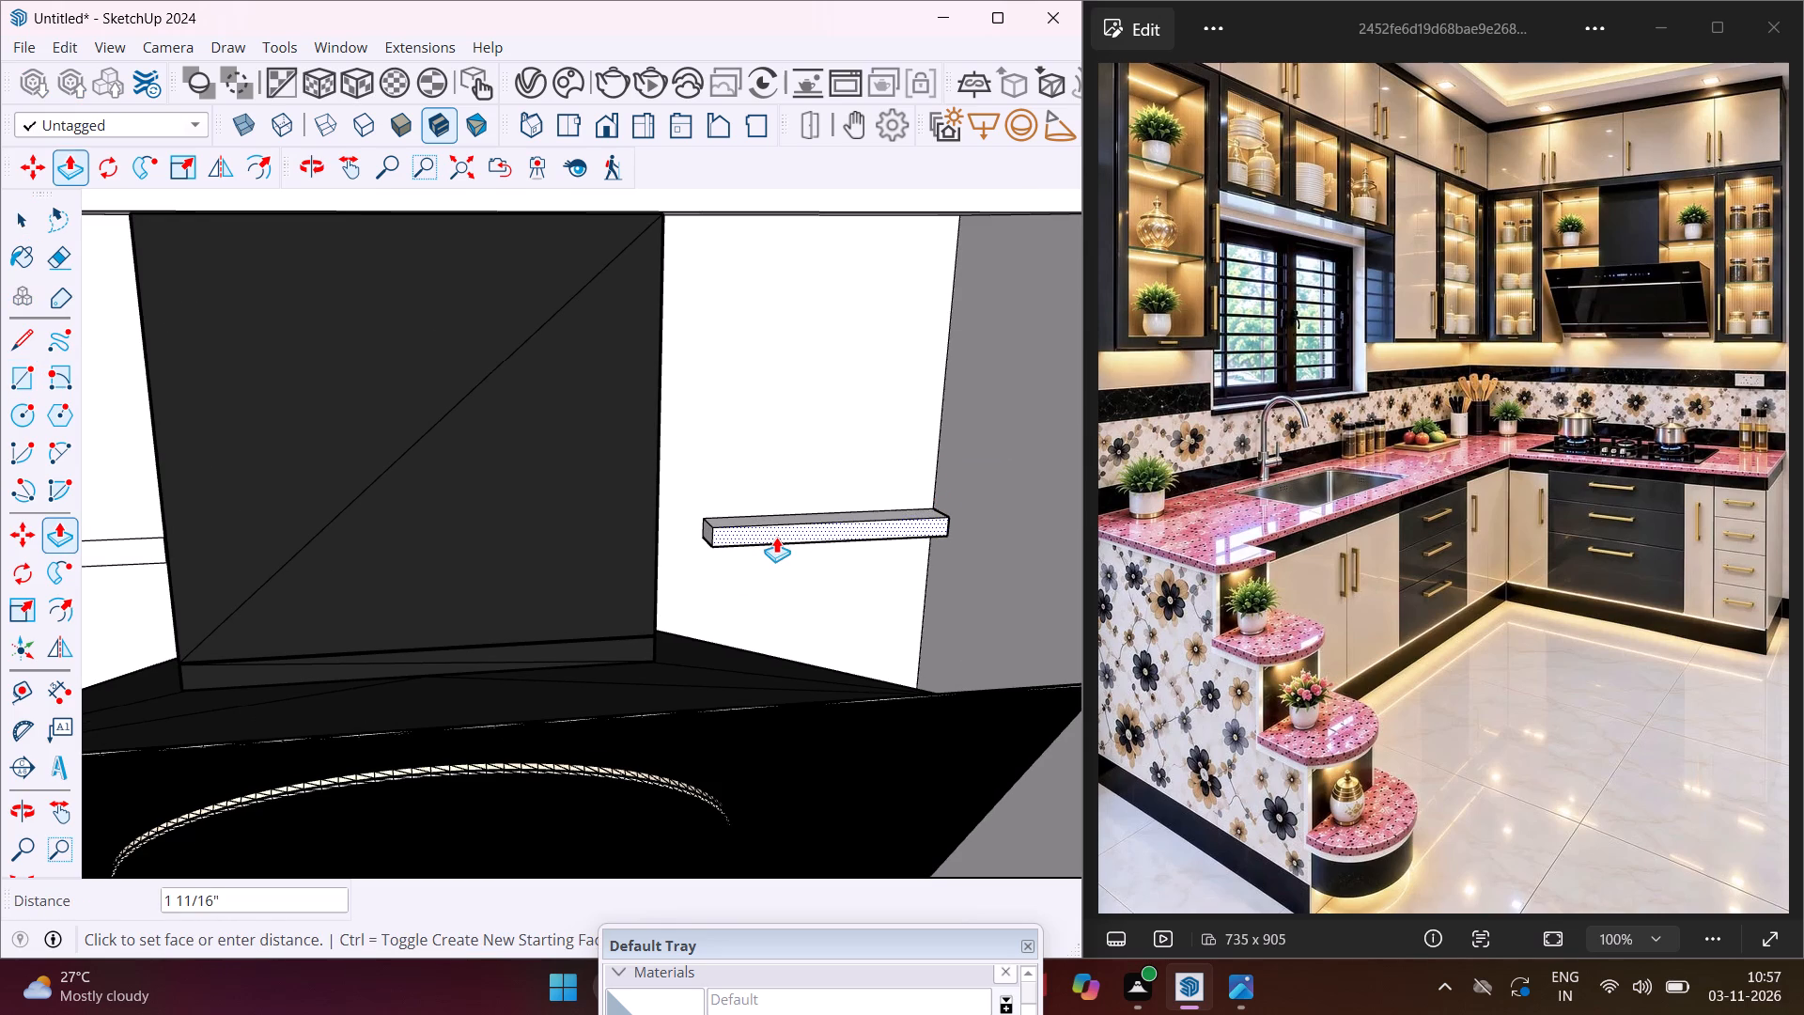
scroll(776, 537, "down", 3)
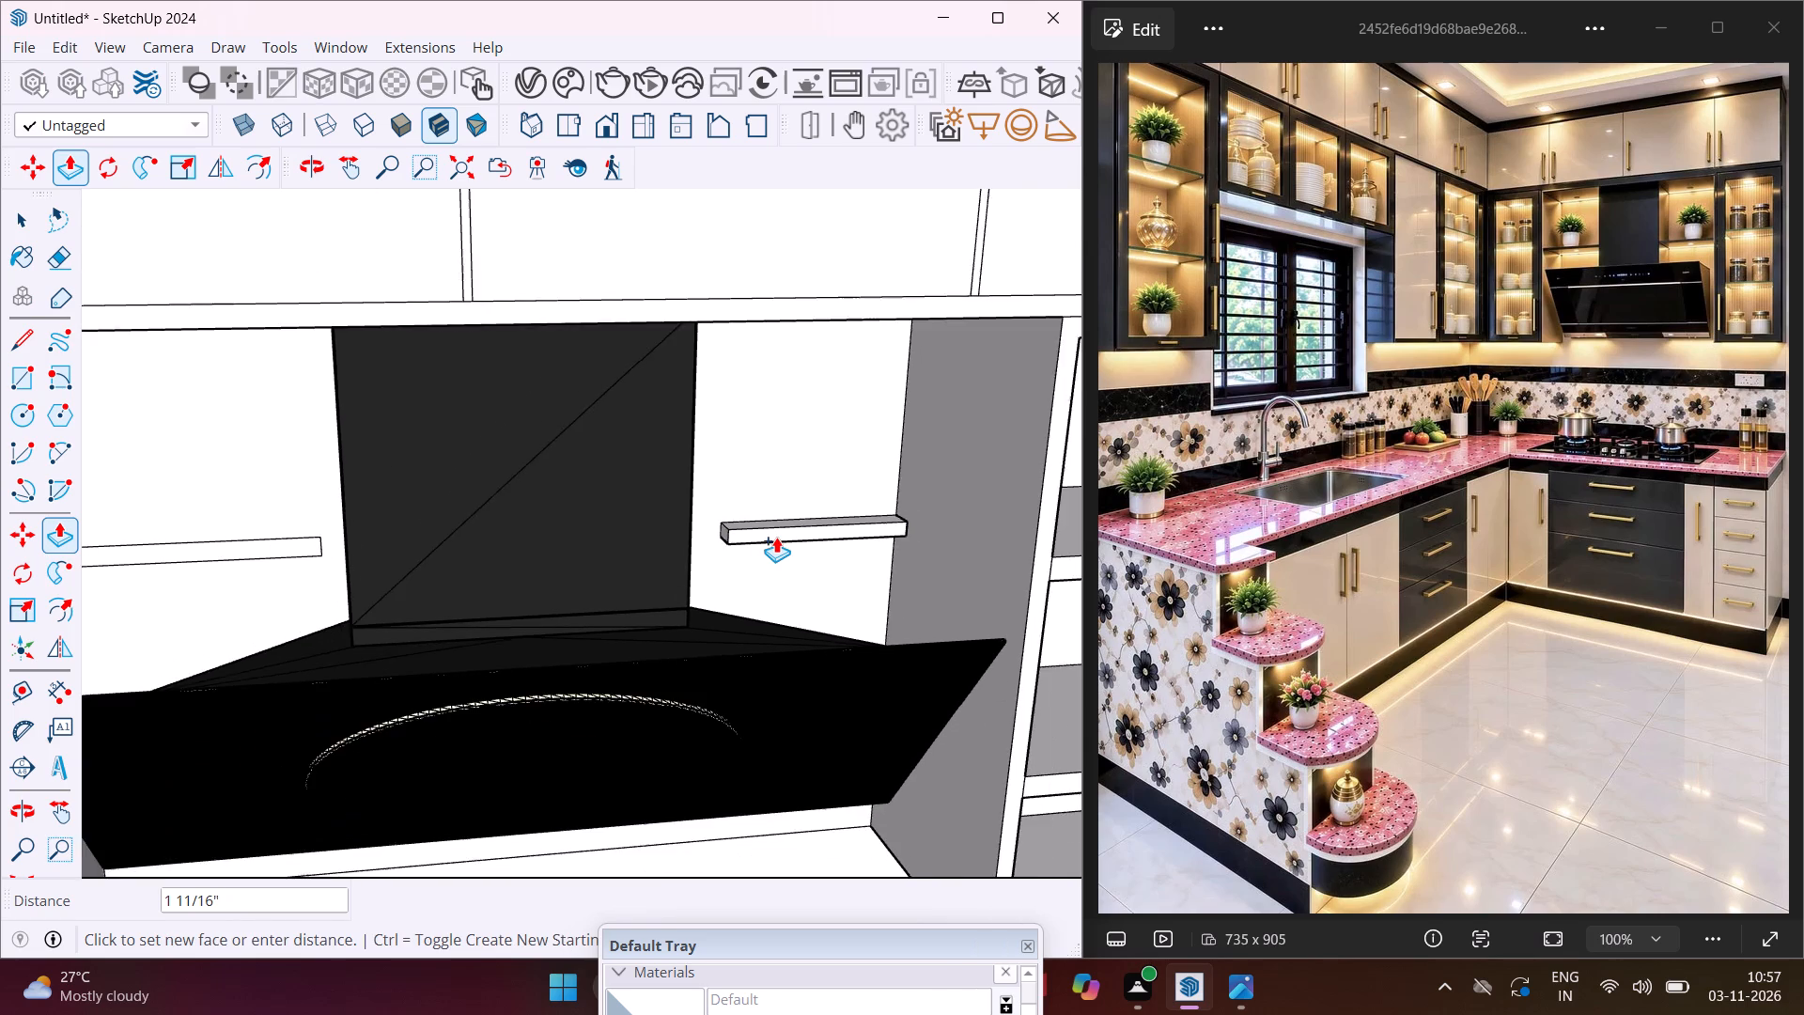
scroll(776, 537, "down", 2)
left_click(999, 461)
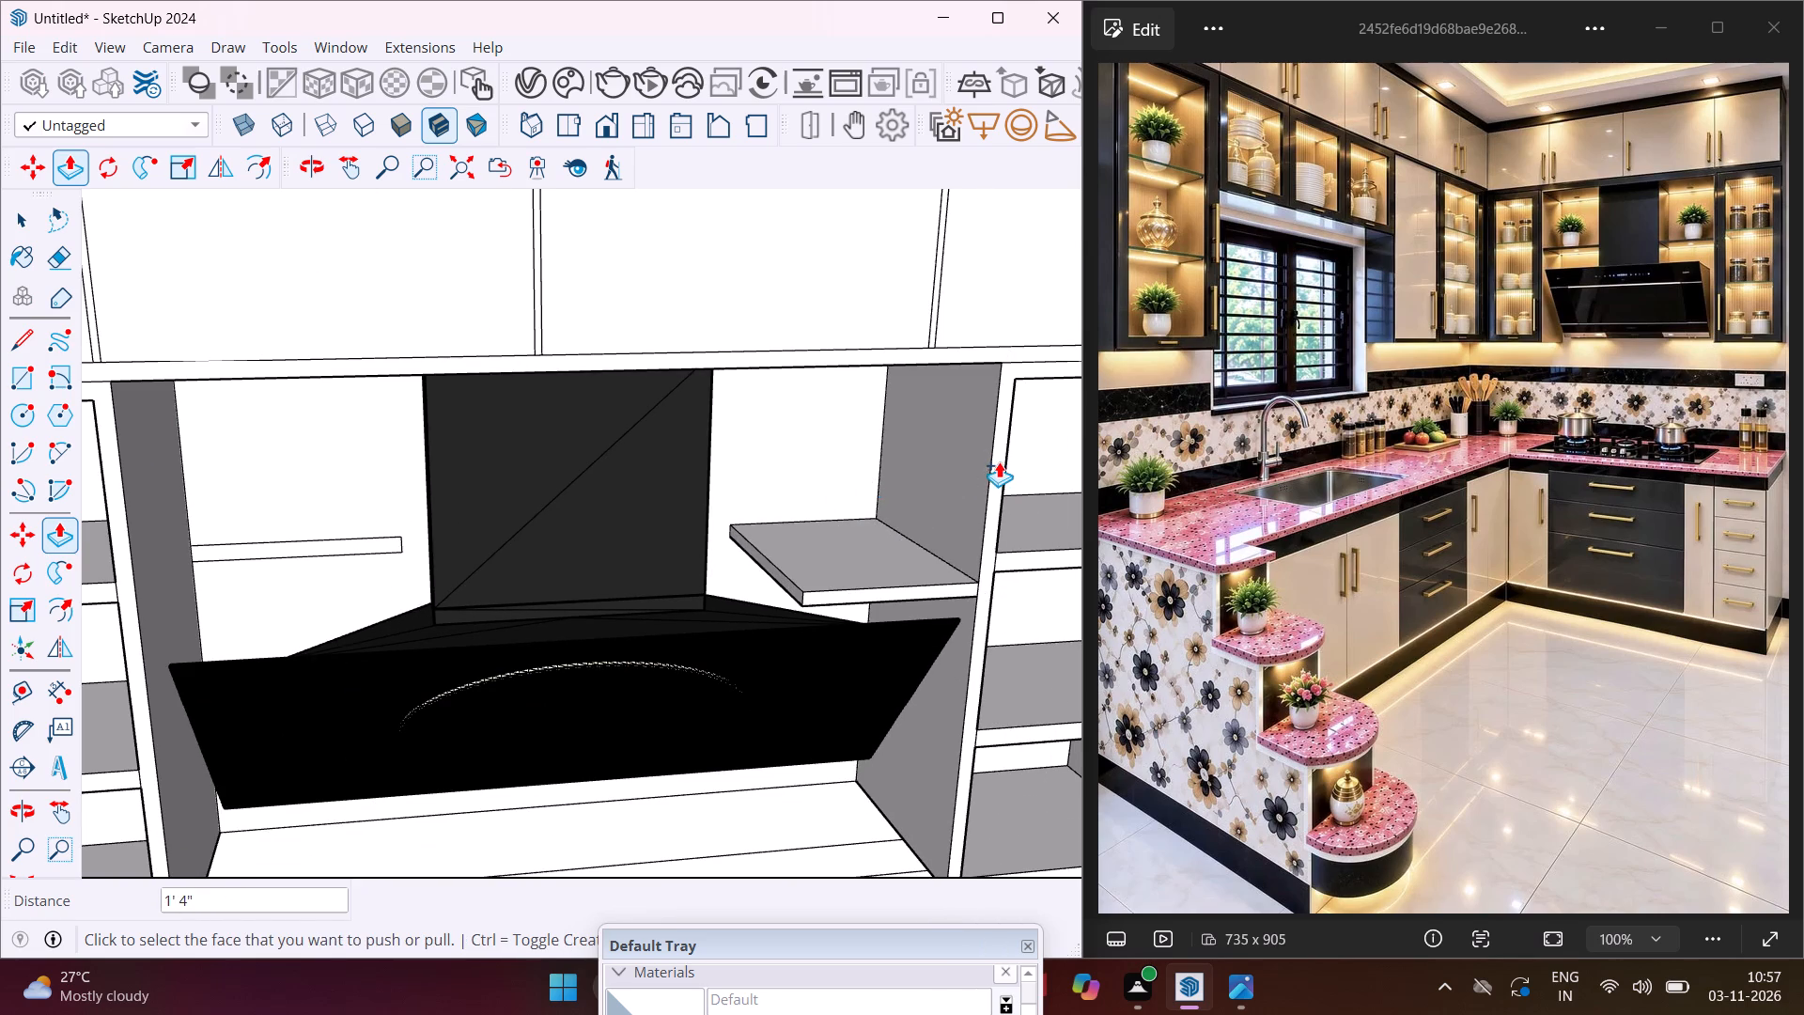
Extrude the corner-side shelf rectangle 1' 4" outward, up to the side panel's front edge.
scroll(446, 529, "up", 3)
scroll(363, 539, "up", 3)
left_click(352, 544)
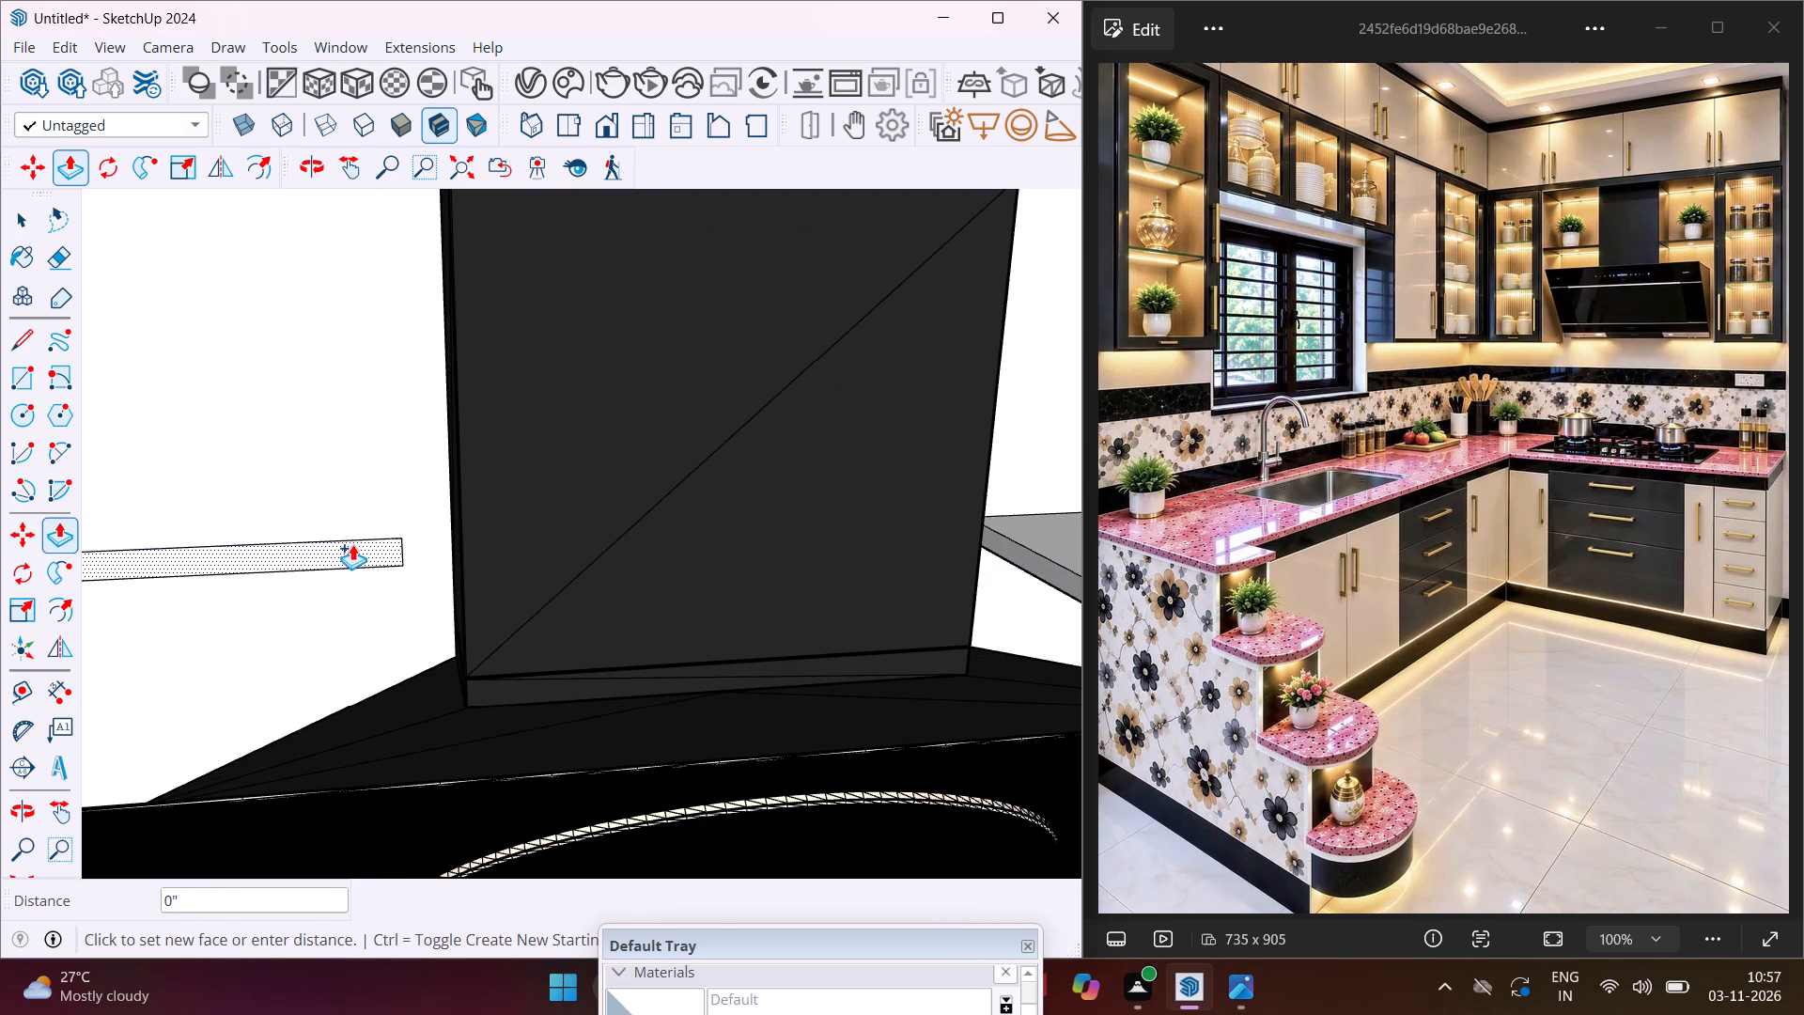
scroll(352, 544, "down", 8)
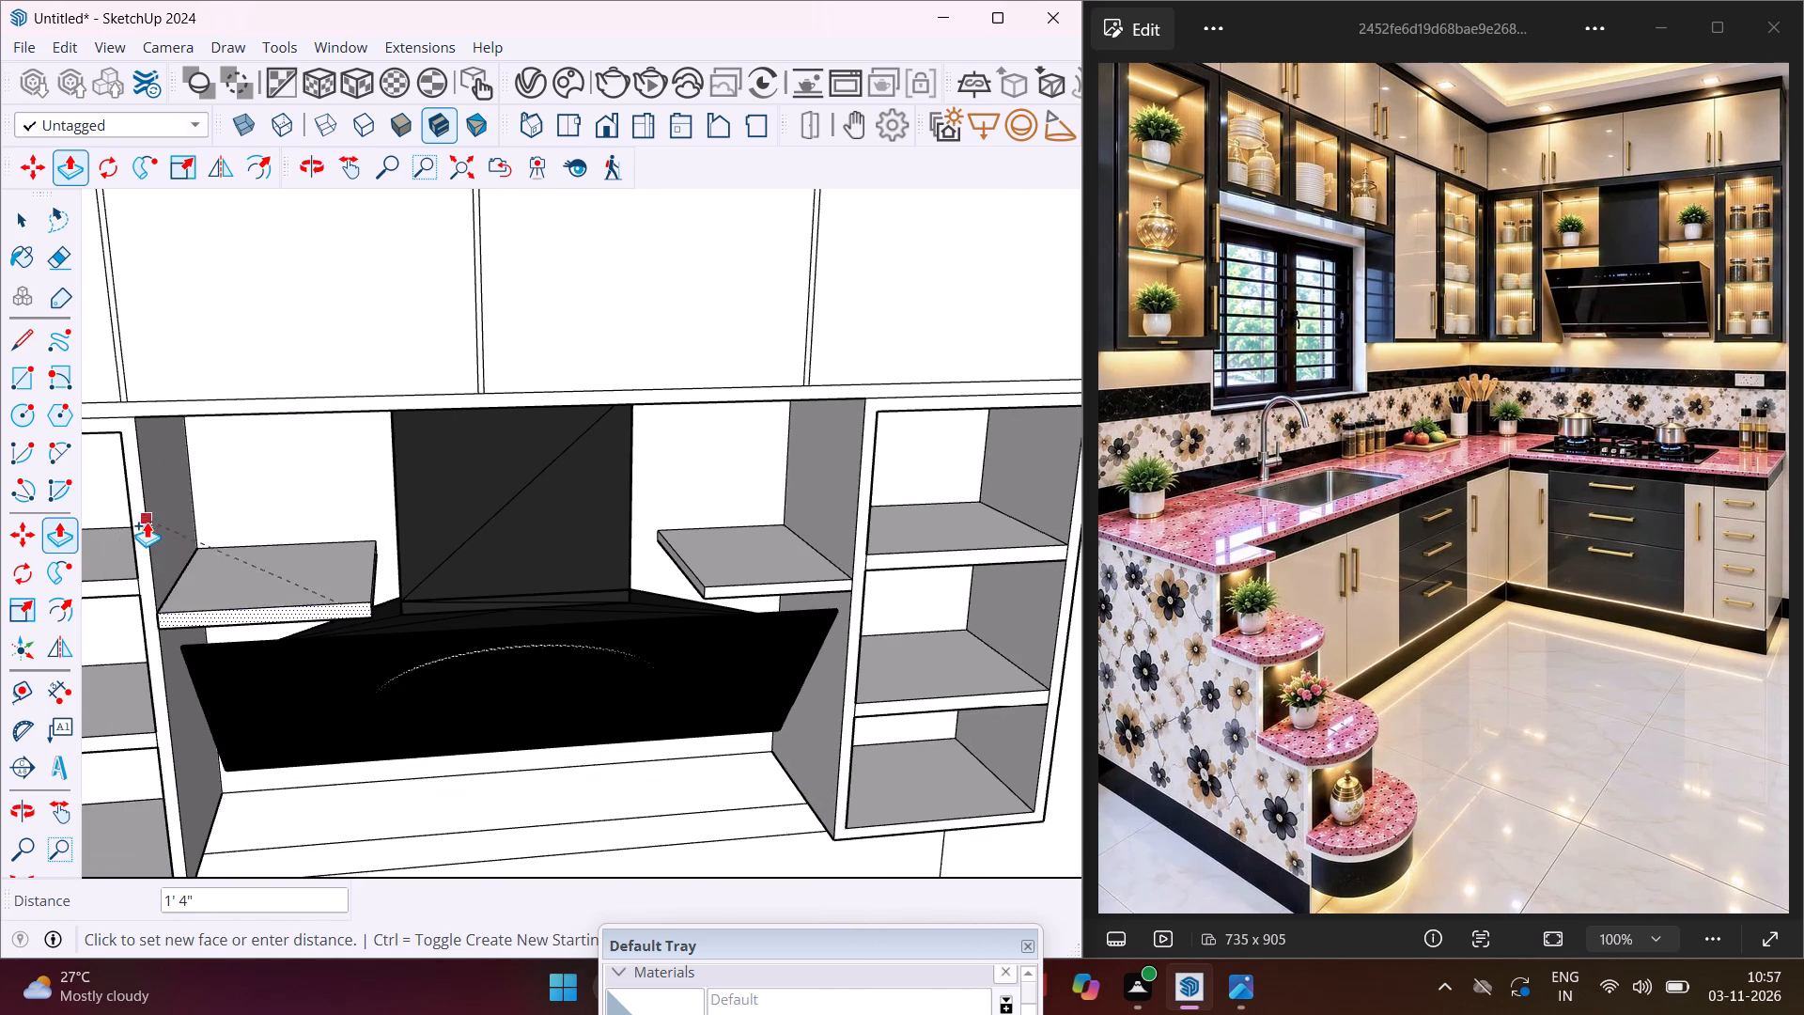
left_click(147, 522)
Push the front face of the corner-side shelf back about 2 5/8".
middle_click_drag(318, 595, 5, 608)
scroll(334, 556, "up", 6)
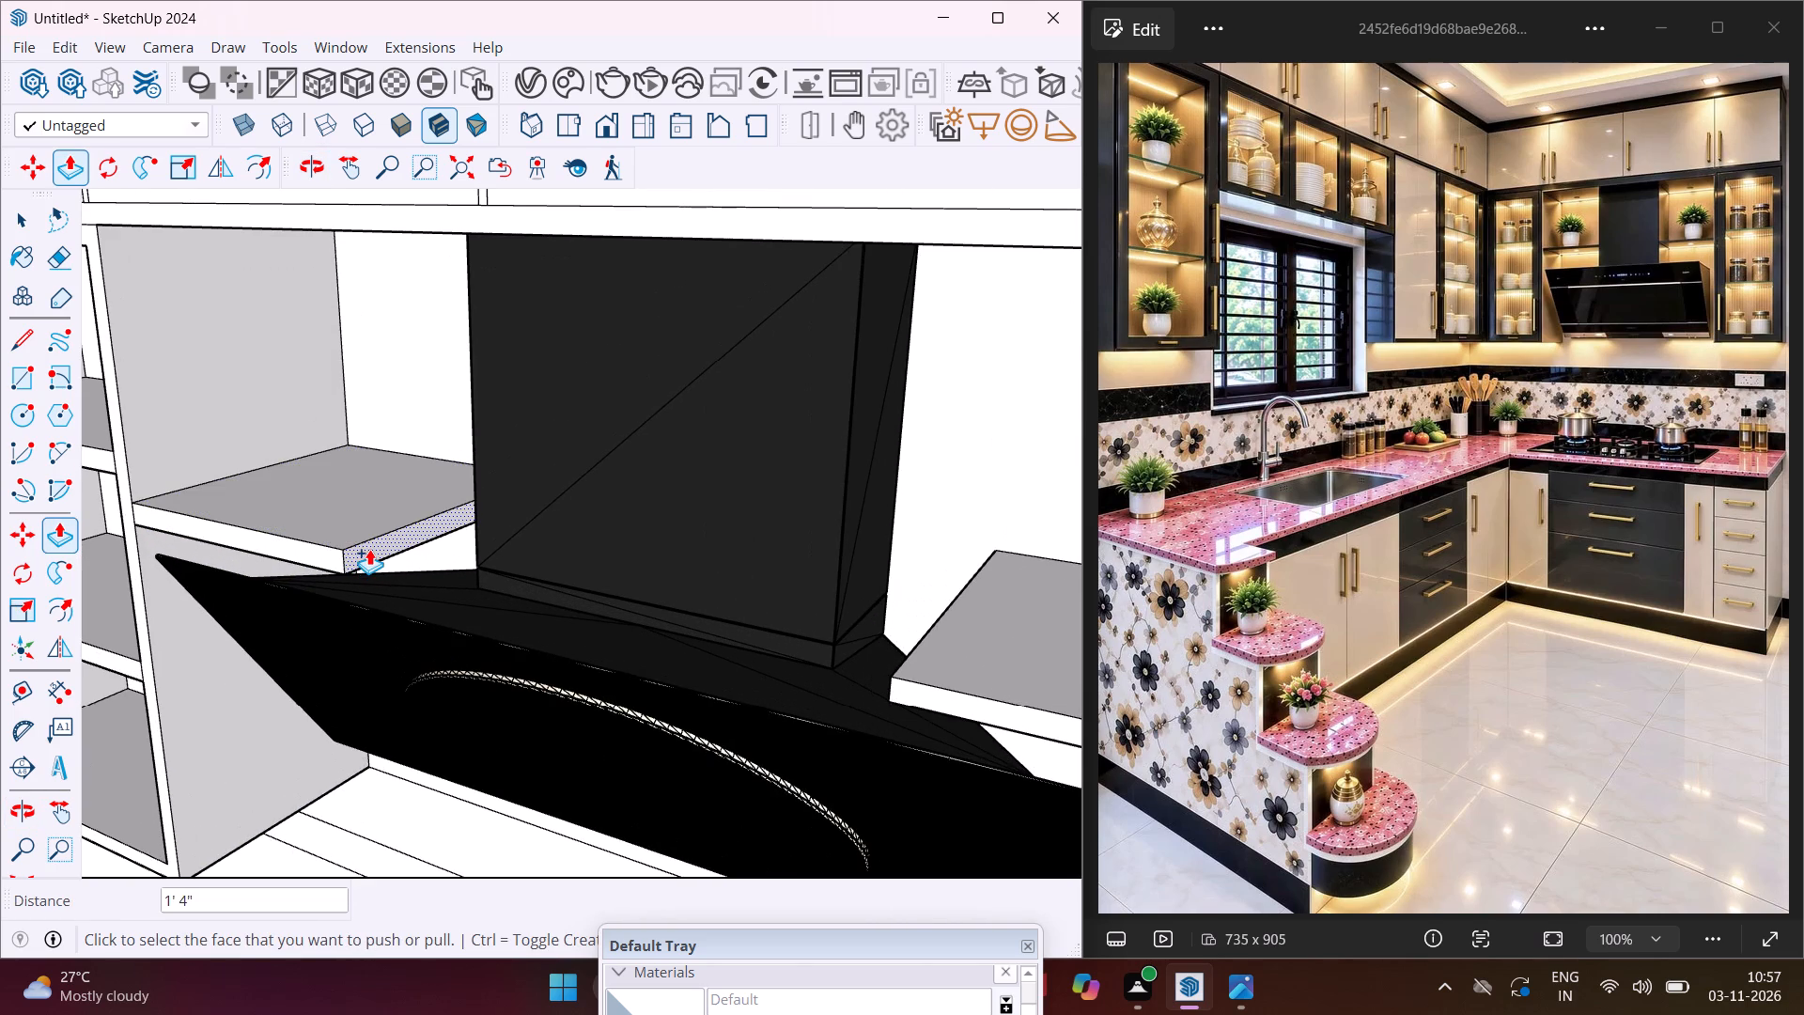
scroll(309, 558, "up", 2)
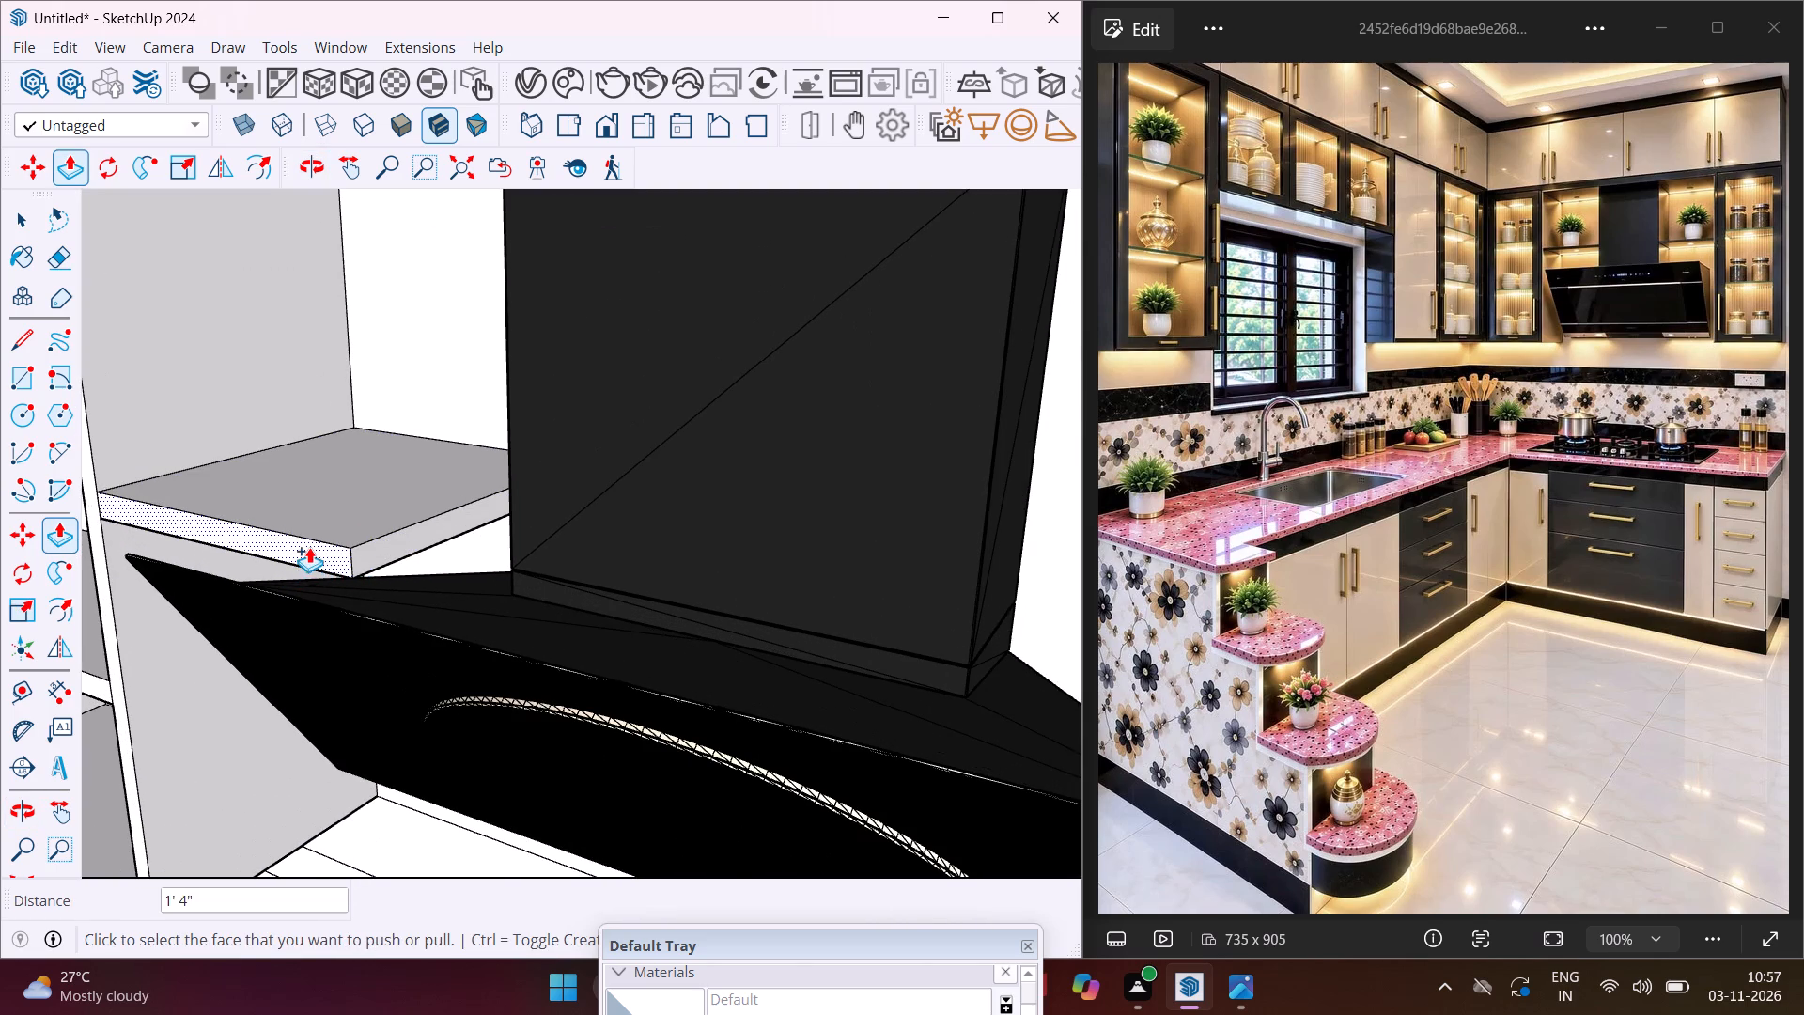
left_click(309, 545)
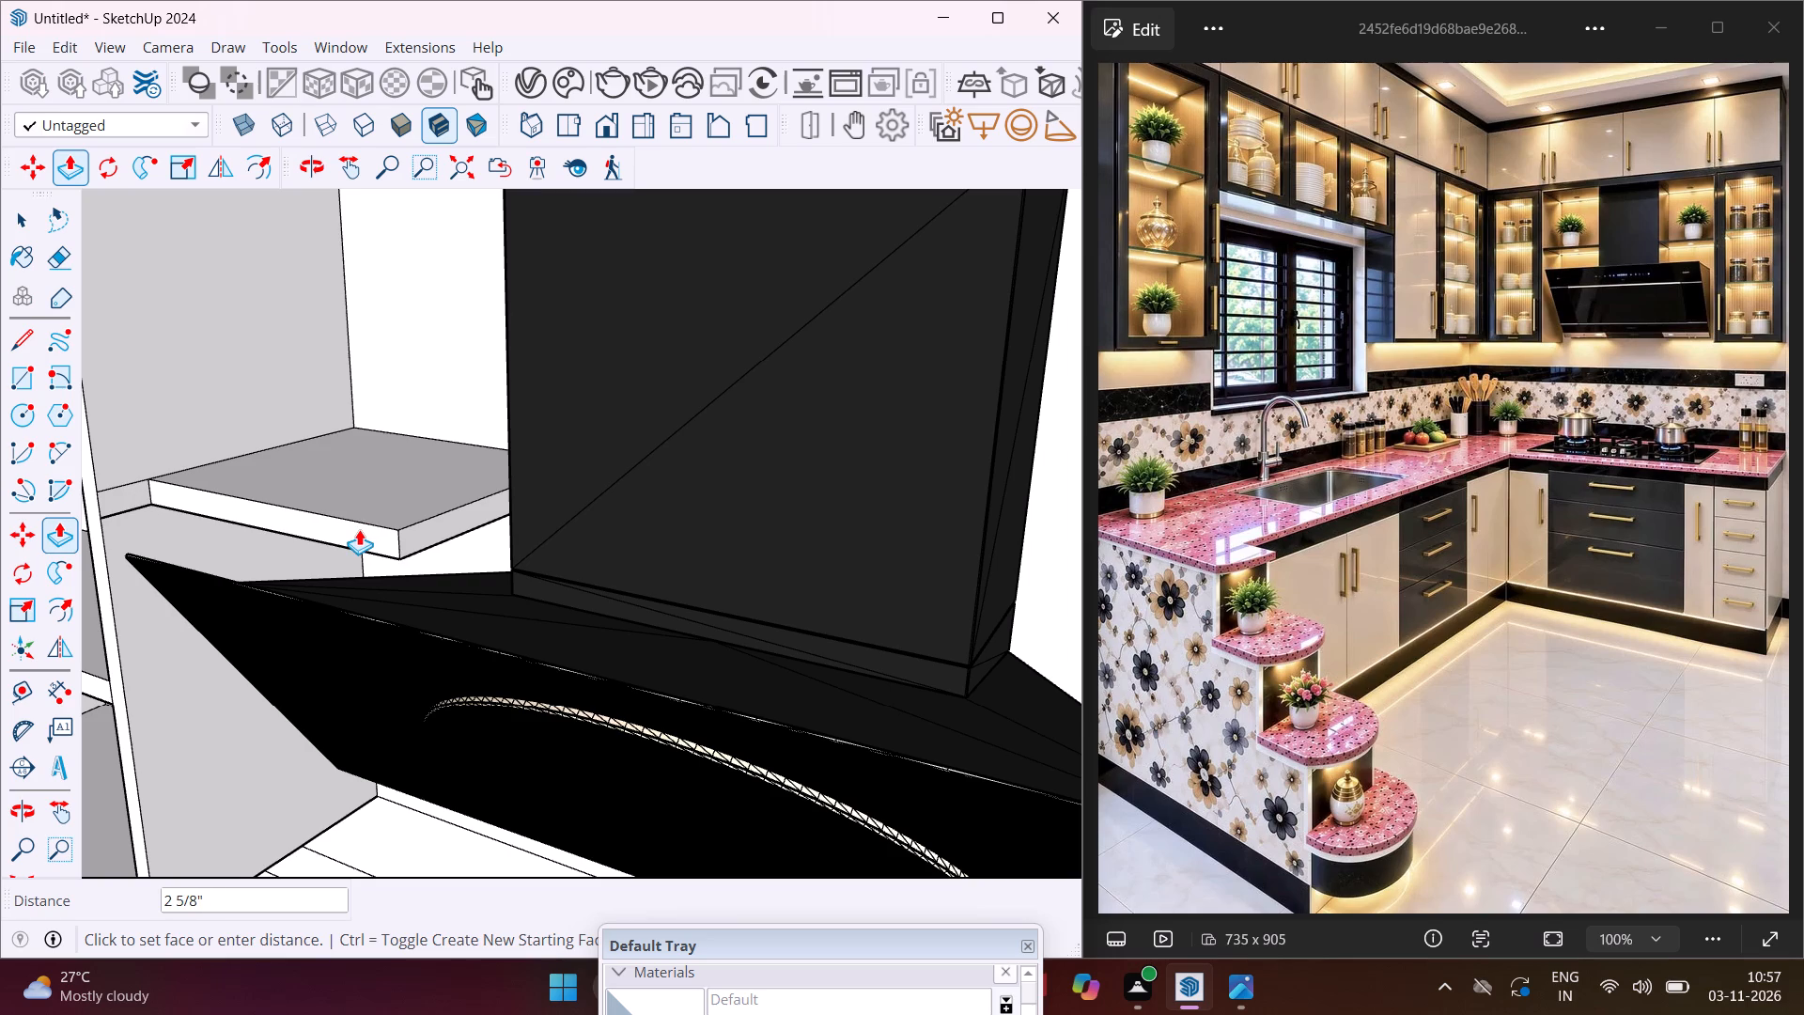
left_click(359, 529)
Push the front face of the shelf on the duct's other side back by the same 2 5/8".
middle_click_drag(362, 529, 490, 535)
scroll(490, 535, "up", 1)
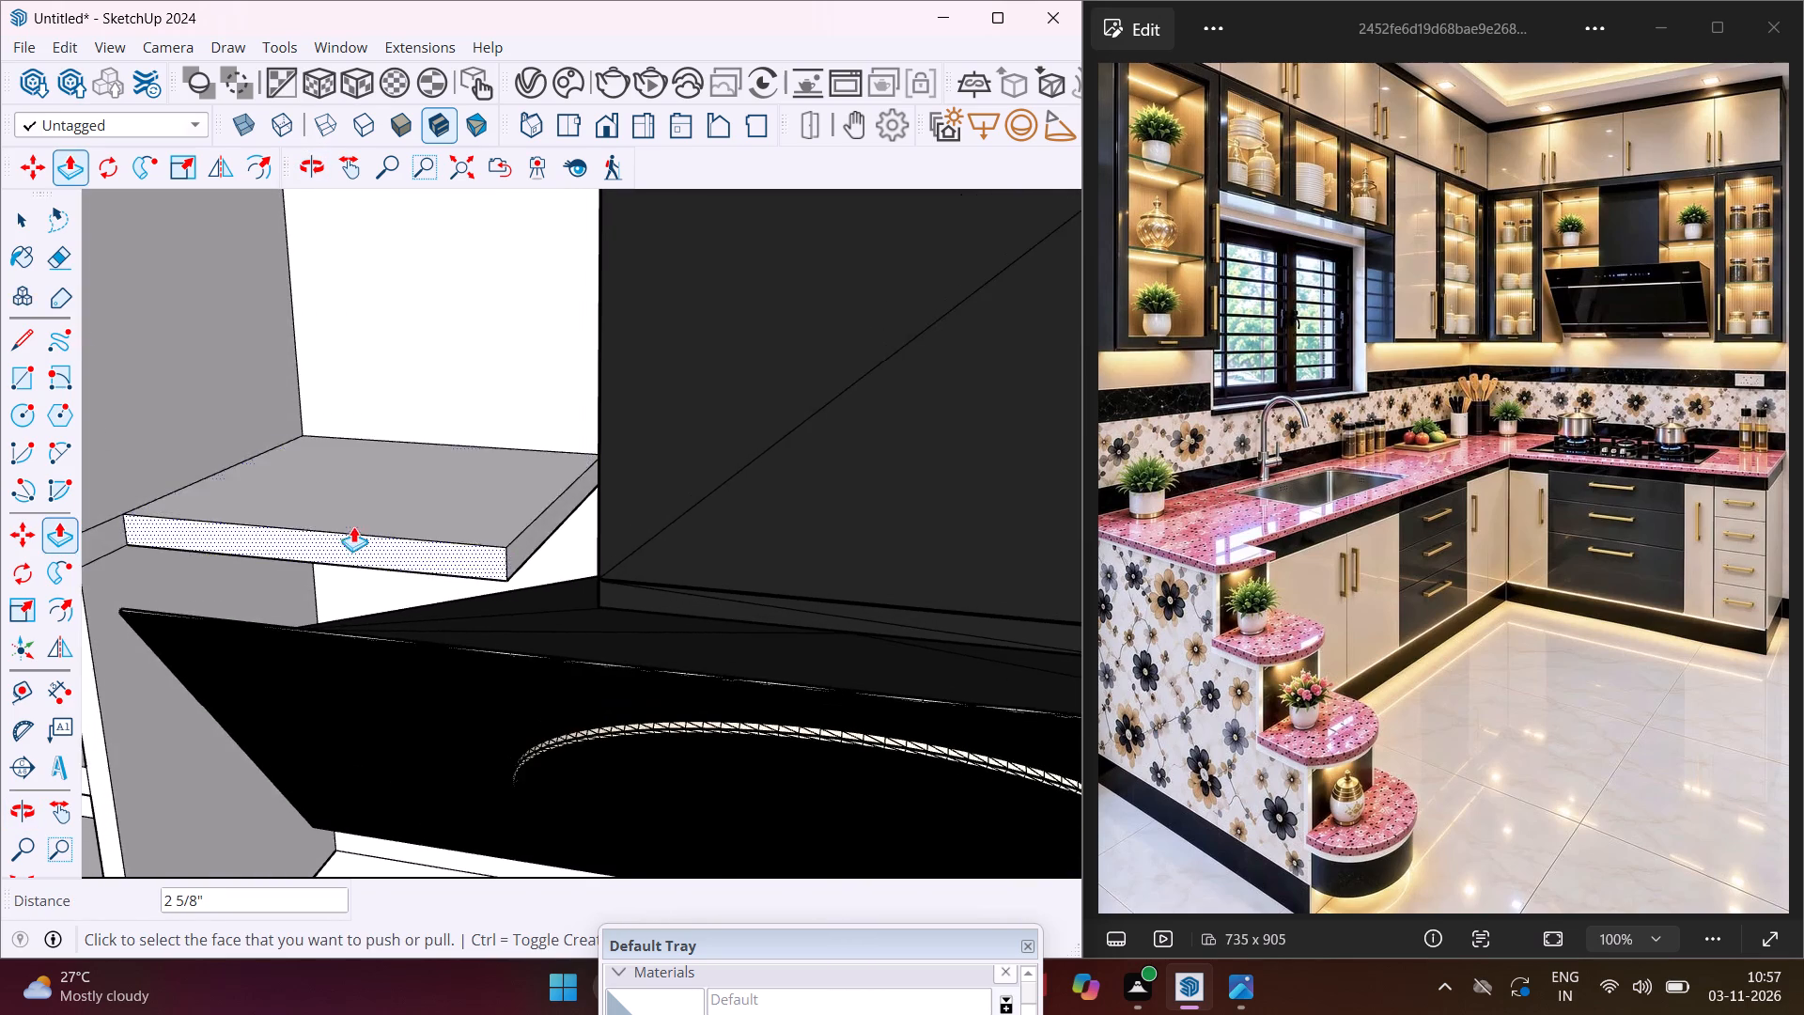
scroll(353, 526, "down", 4)
scroll(988, 622, "up", 4)
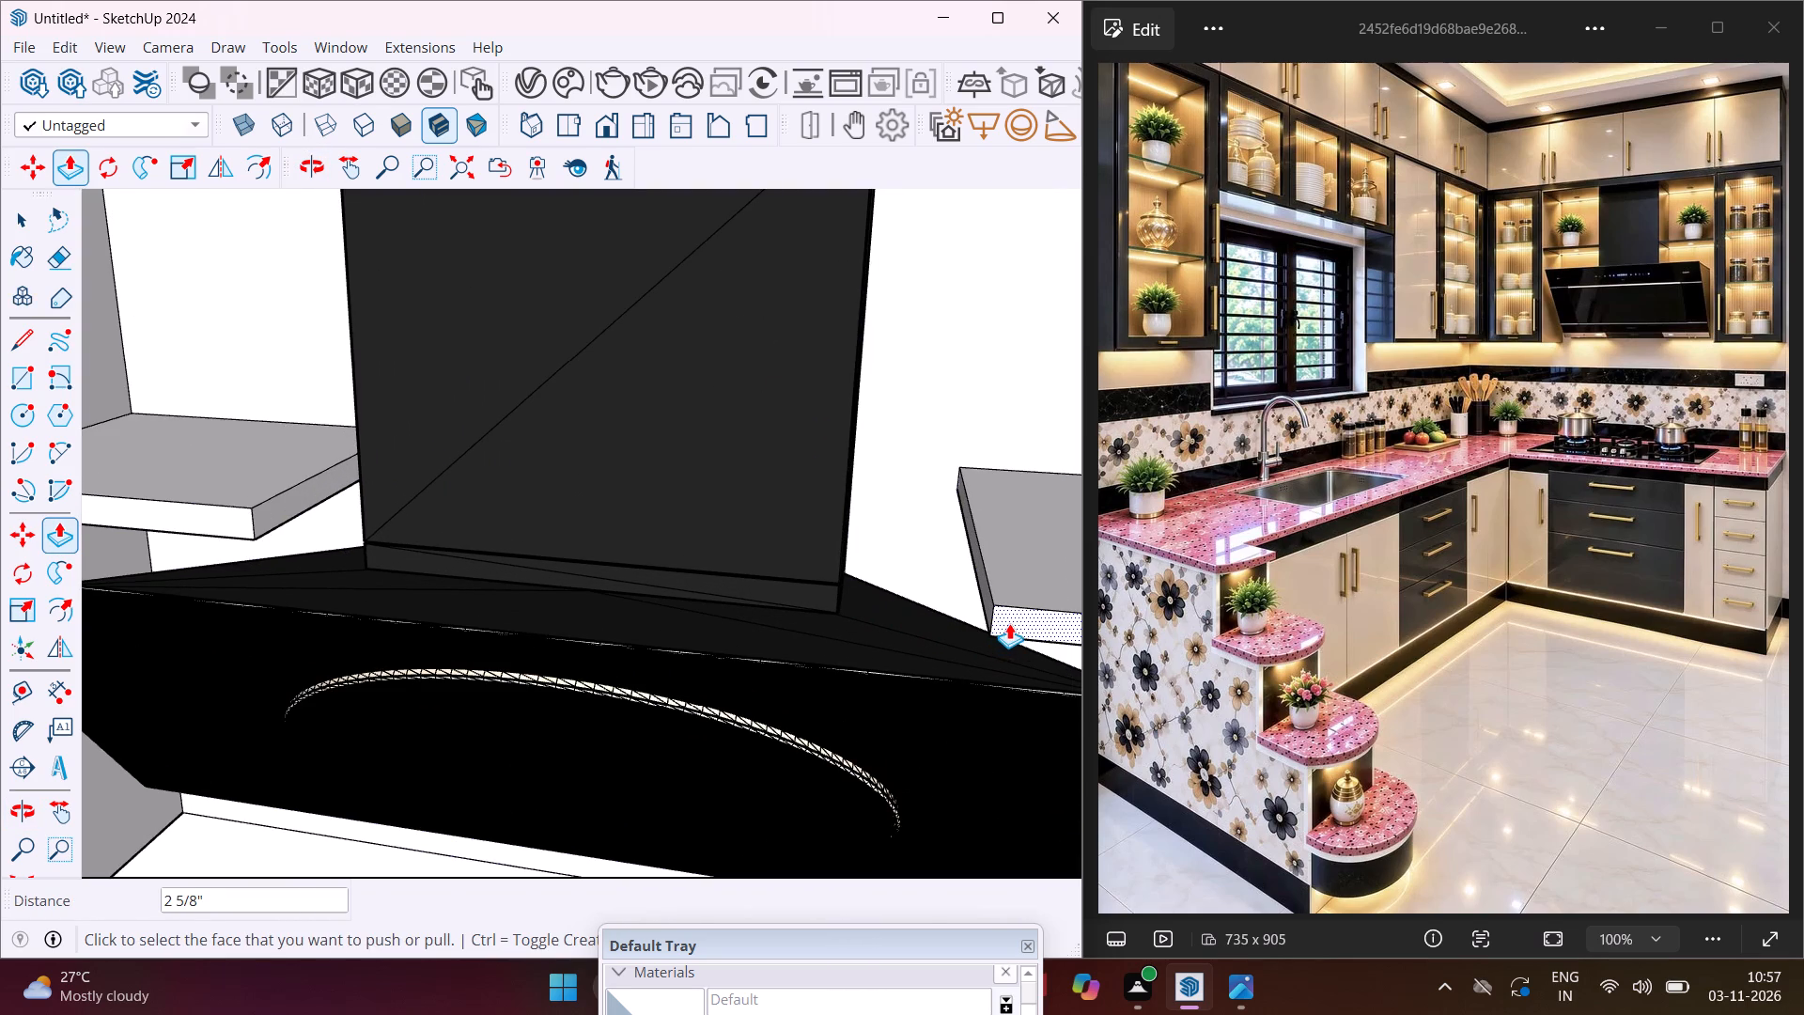
double_click(1009, 622)
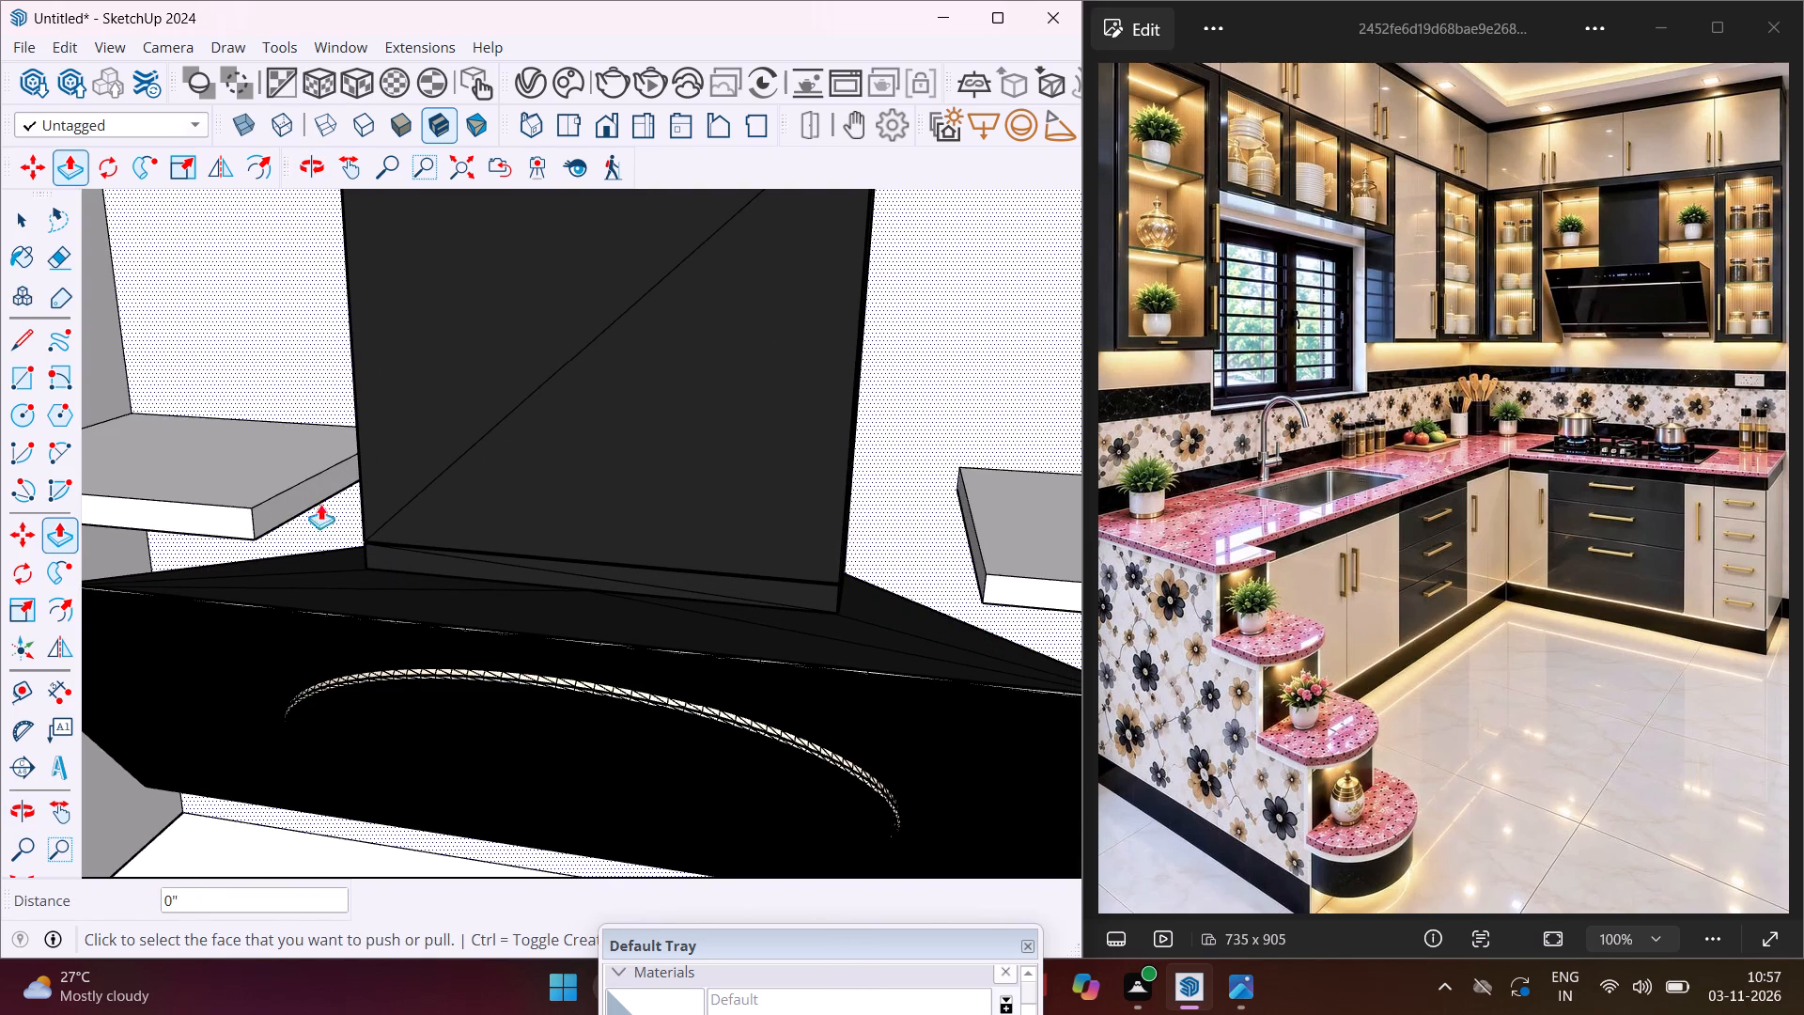
Extend the corner-side shelf's inner end about 2" until it meets the chimney duct's side face.
scroll(282, 466, "up", 5)
left_click(285, 523)
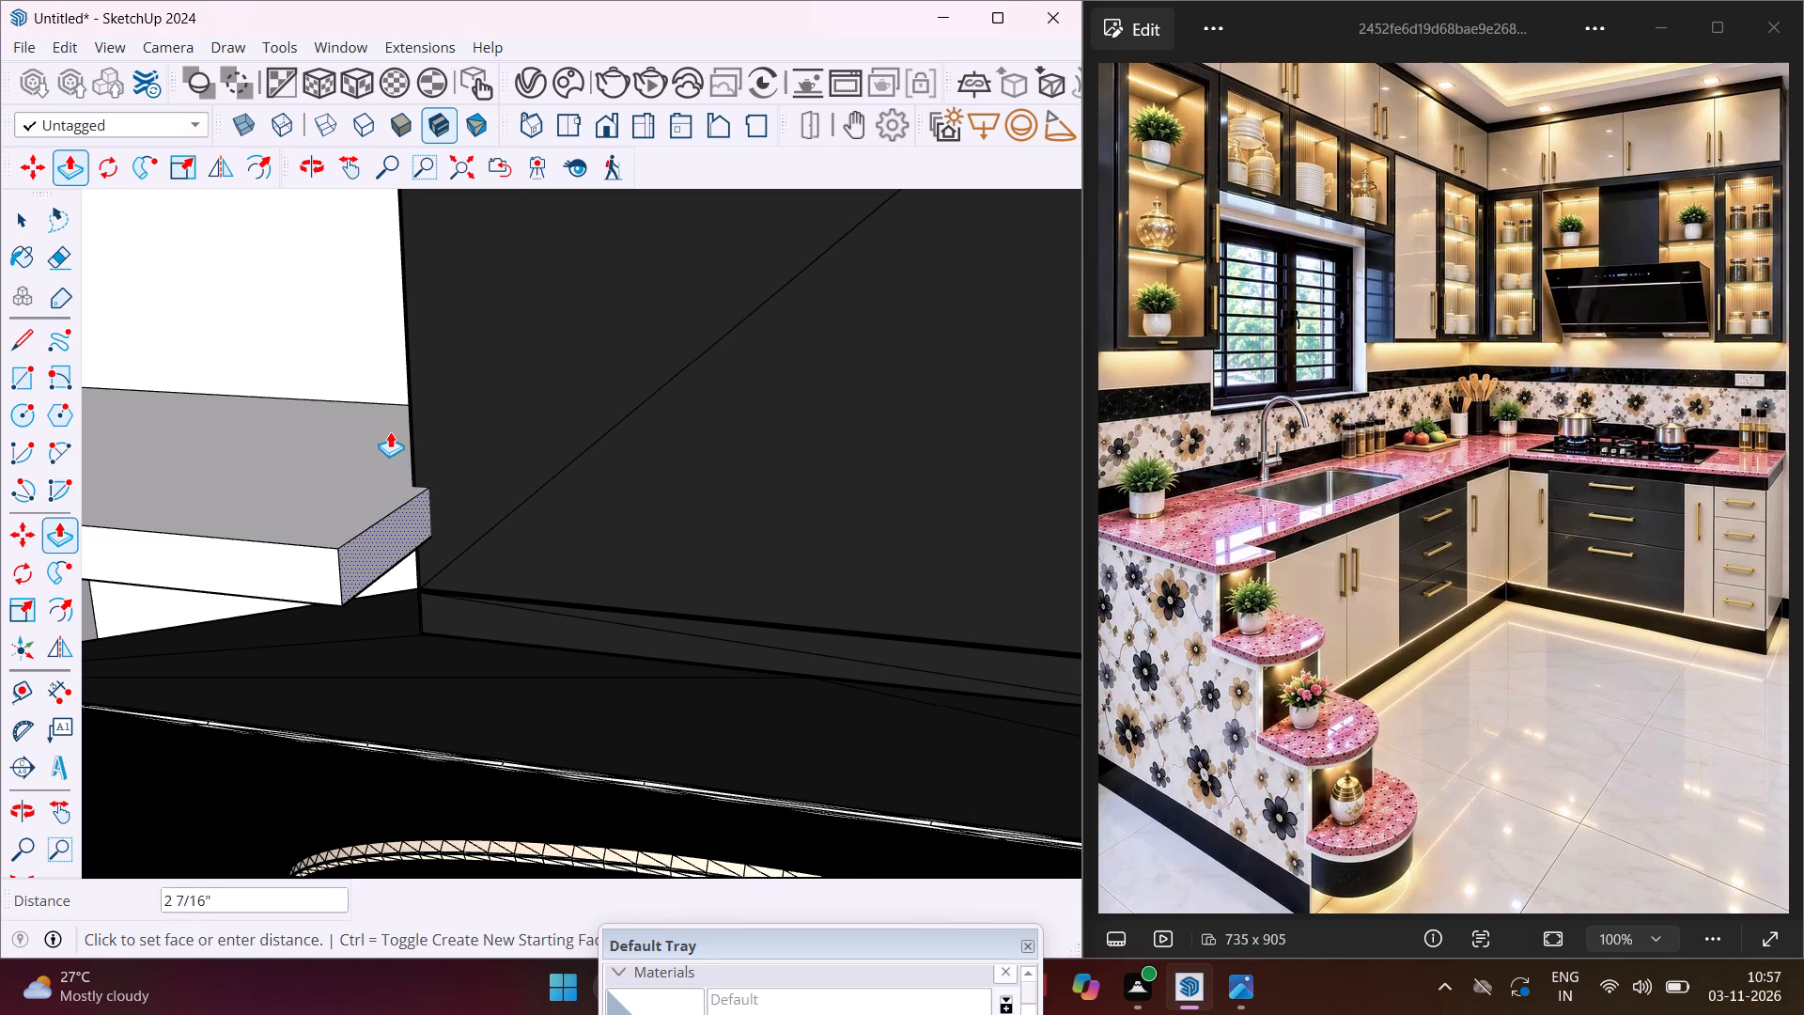
middle_click_drag(387, 428, 701, 460)
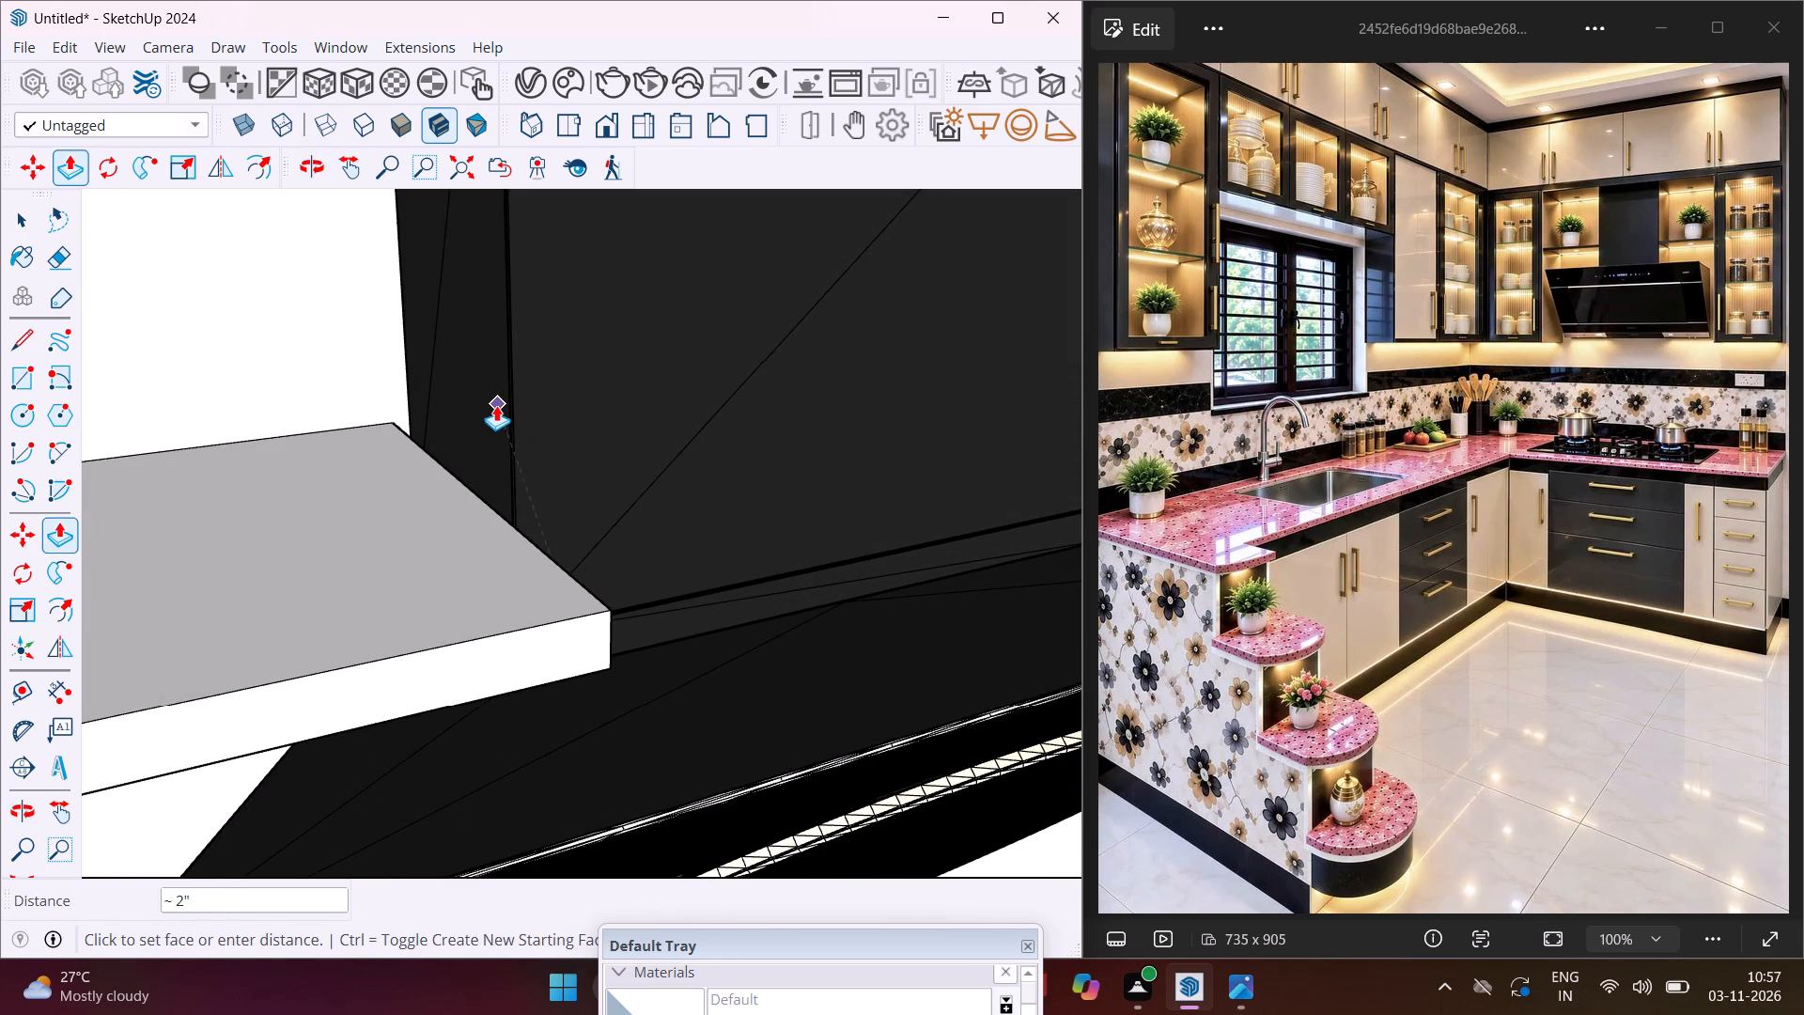
left_click(492, 401)
Extend the inner end of the shelf on the duct's other side about 4 5/16" to meet the duct.
middle_click_drag(464, 411, 348, 406)
scroll(330, 406, "down", 2)
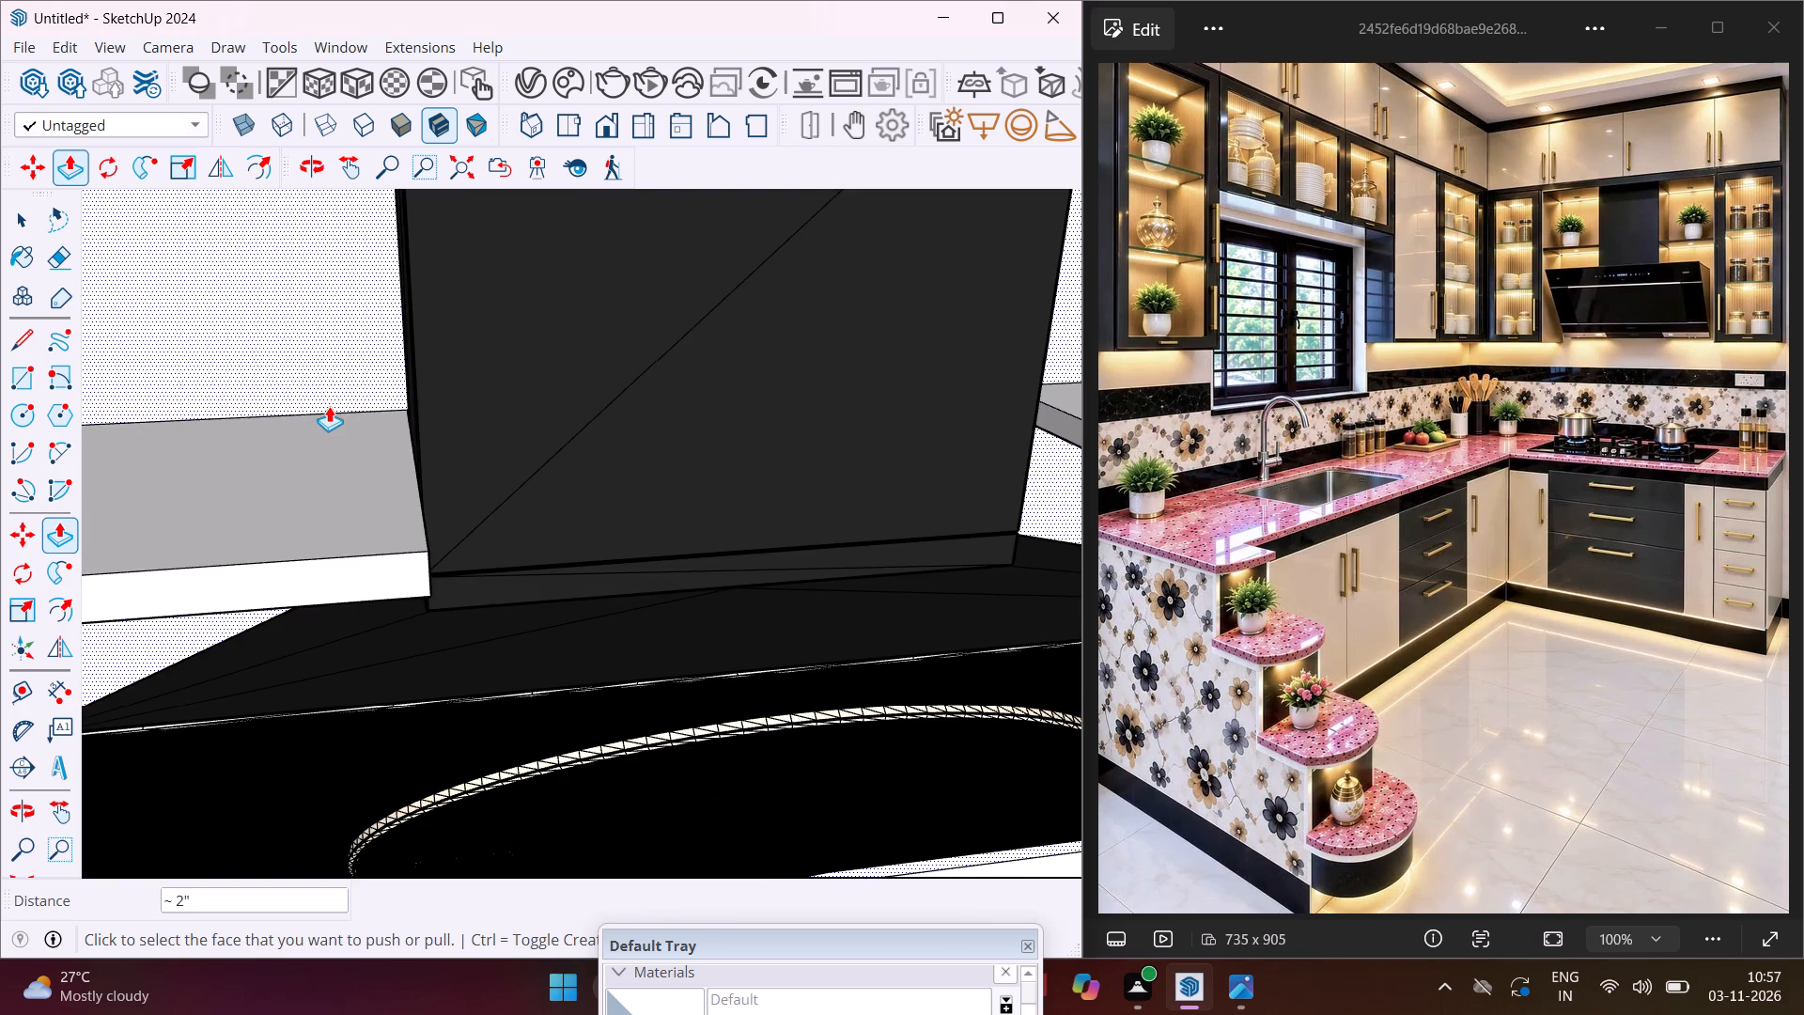
scroll(329, 406, "down", 3)
scroll(1001, 452, "up", 5)
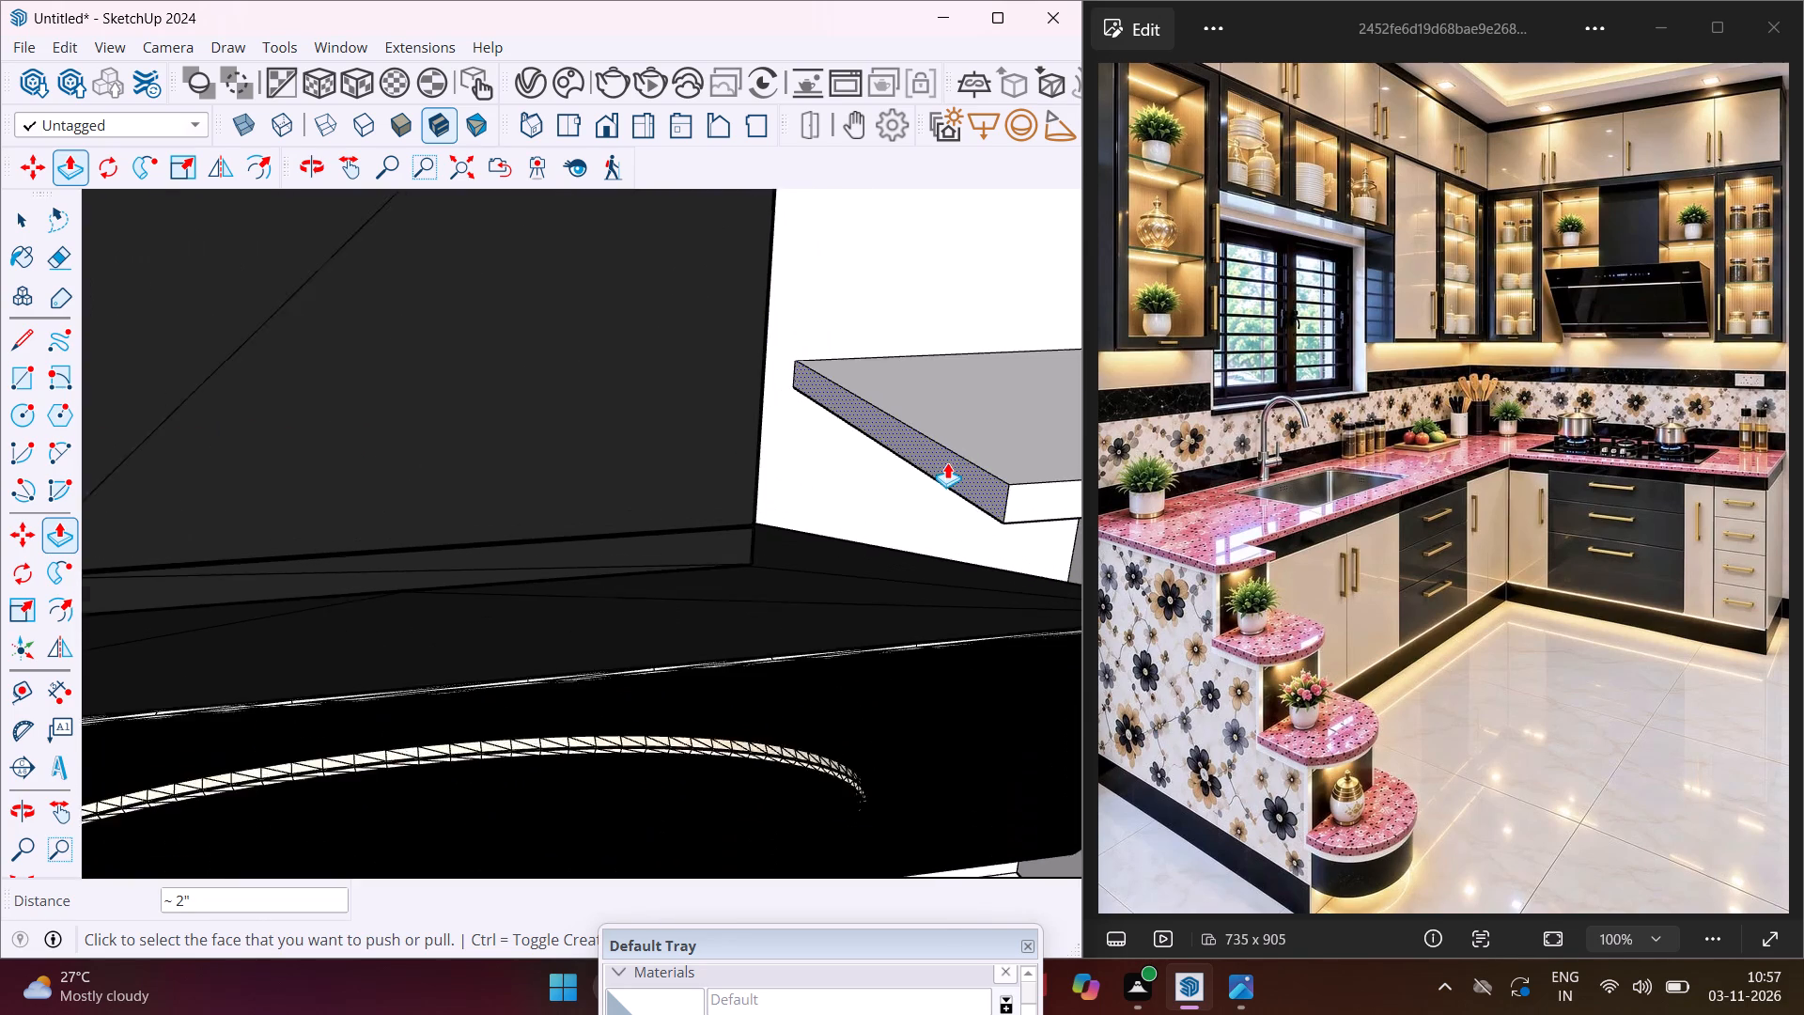
scroll(947, 462, "up", 1)
left_click(947, 462)
middle_click_drag(787, 442, 371, 534)
left_click(647, 435)
scroll(613, 450, "down", 5)
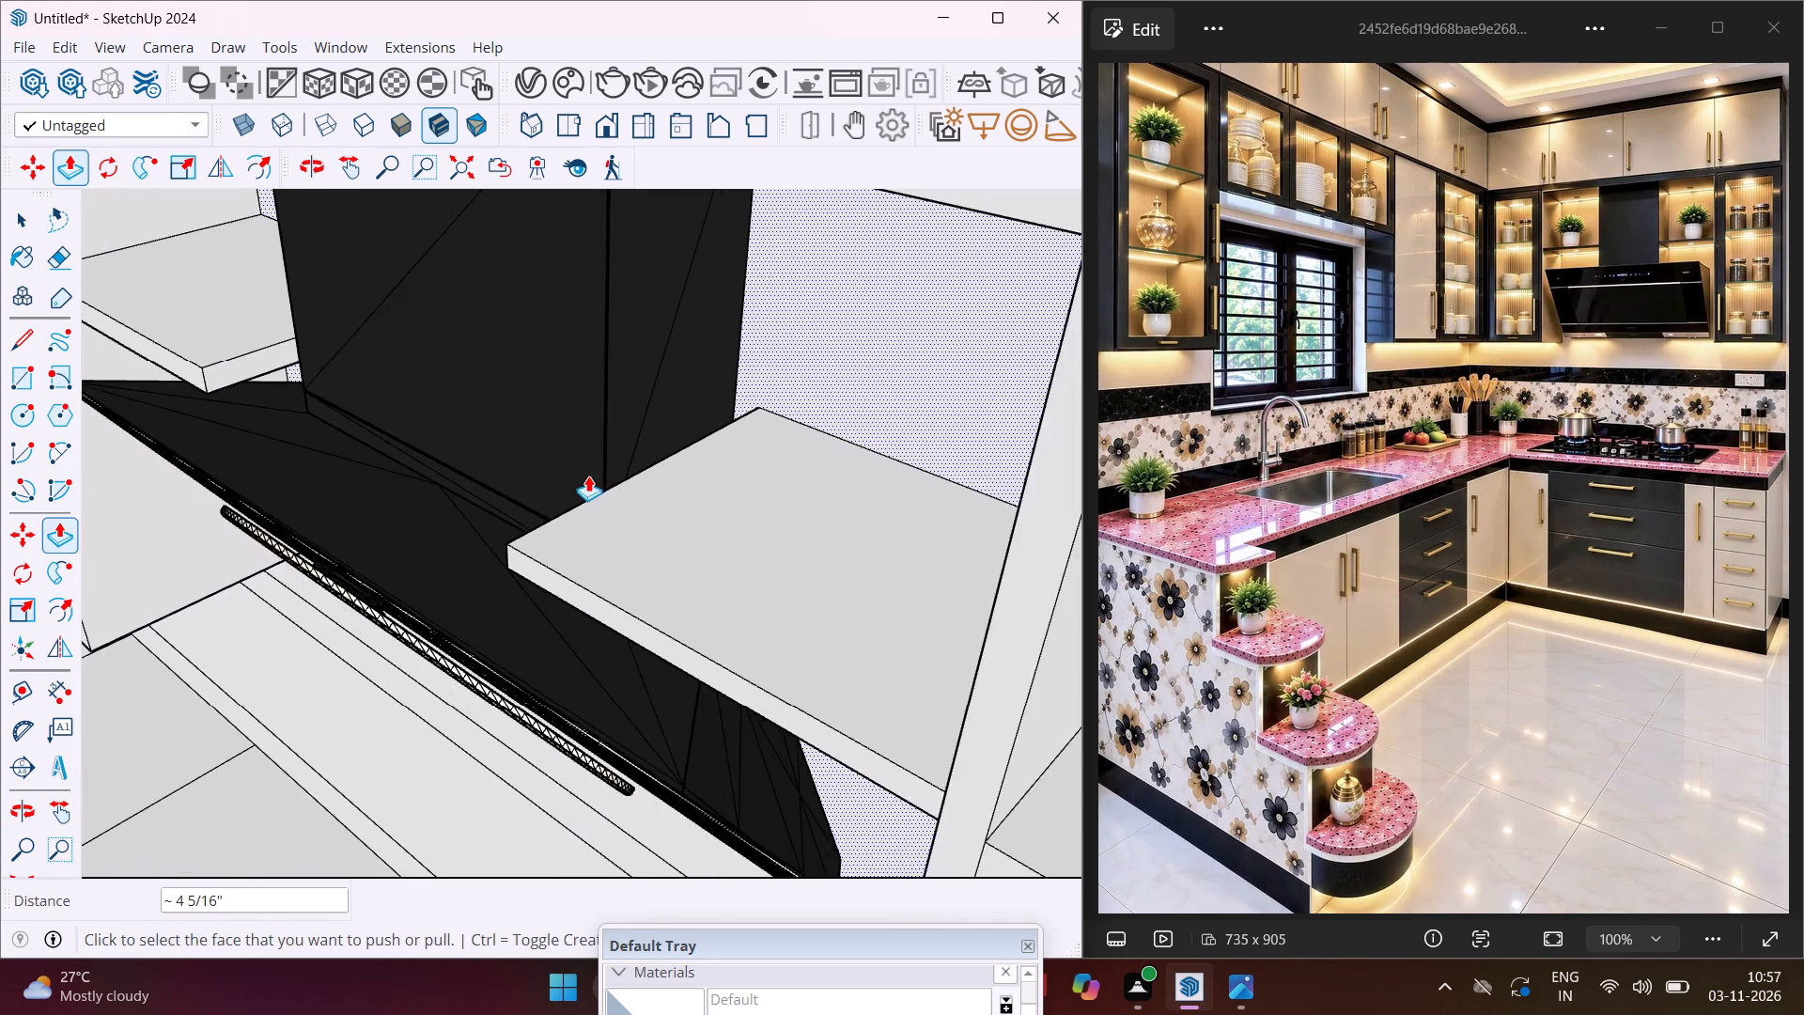
scroll(586, 476, "down", 5)
middle_click_drag(559, 471, 675, 390)
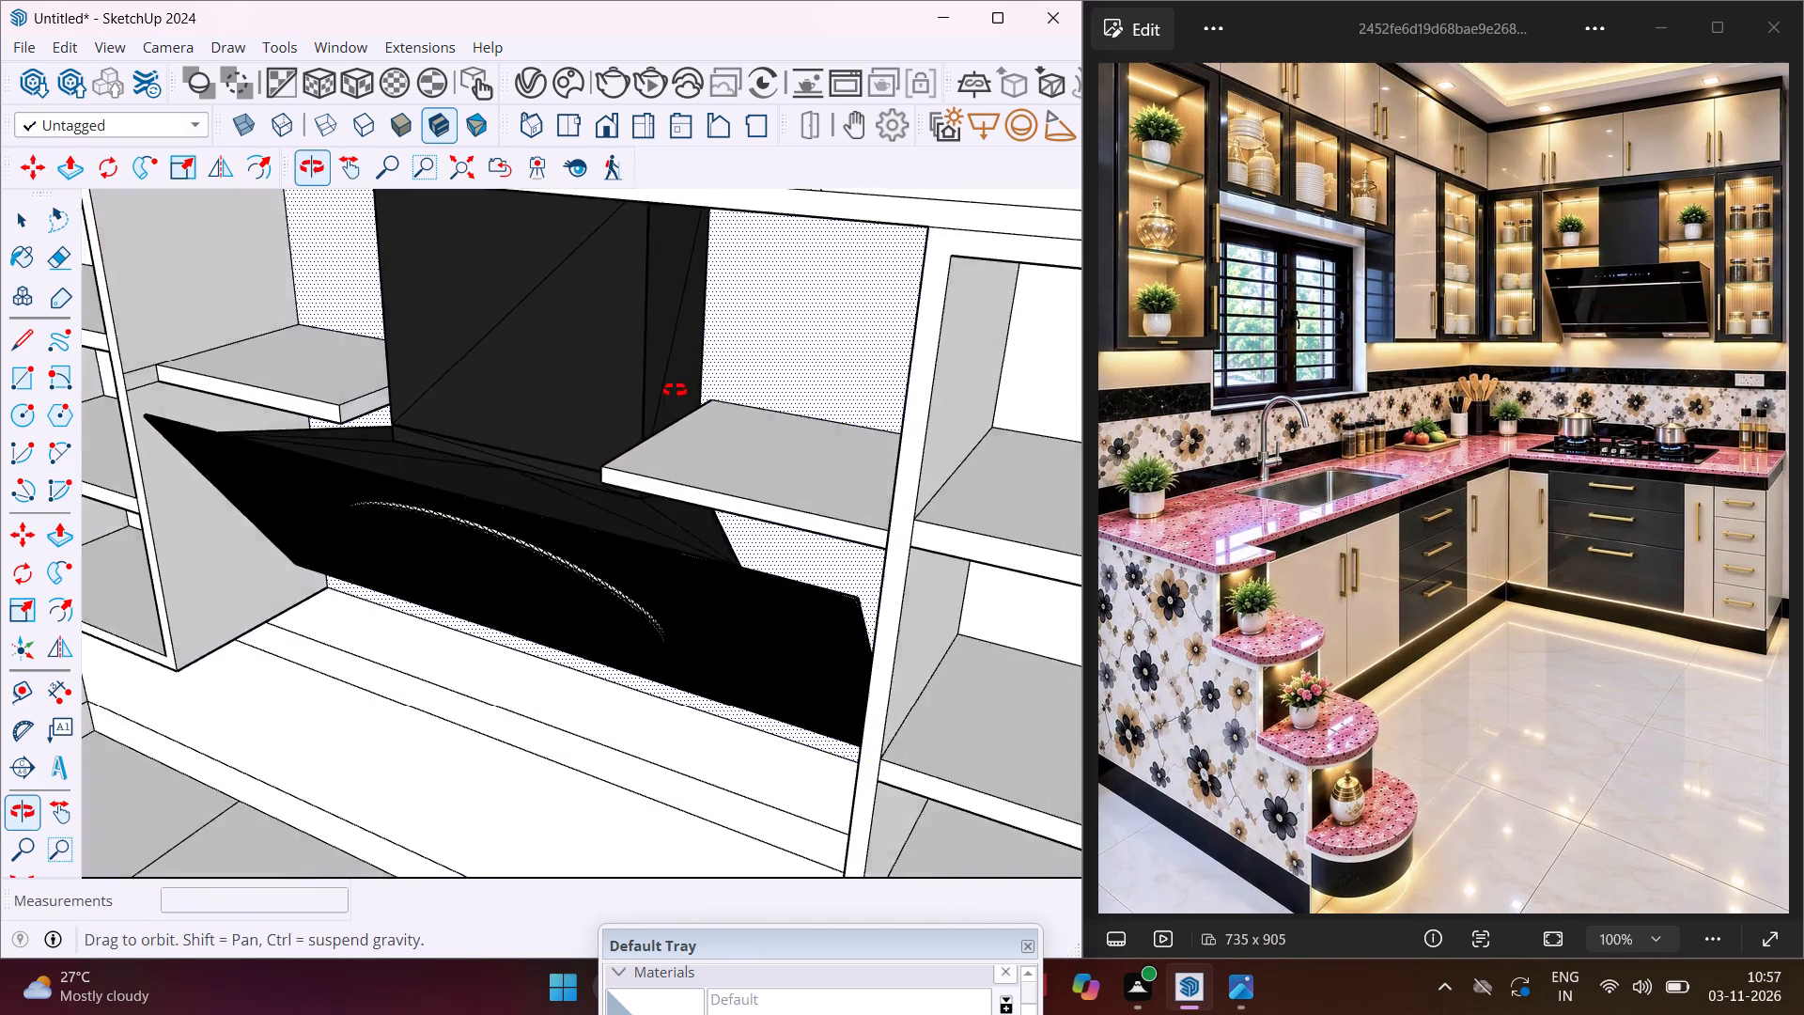
middle_click_drag(675, 390, 676, 389)
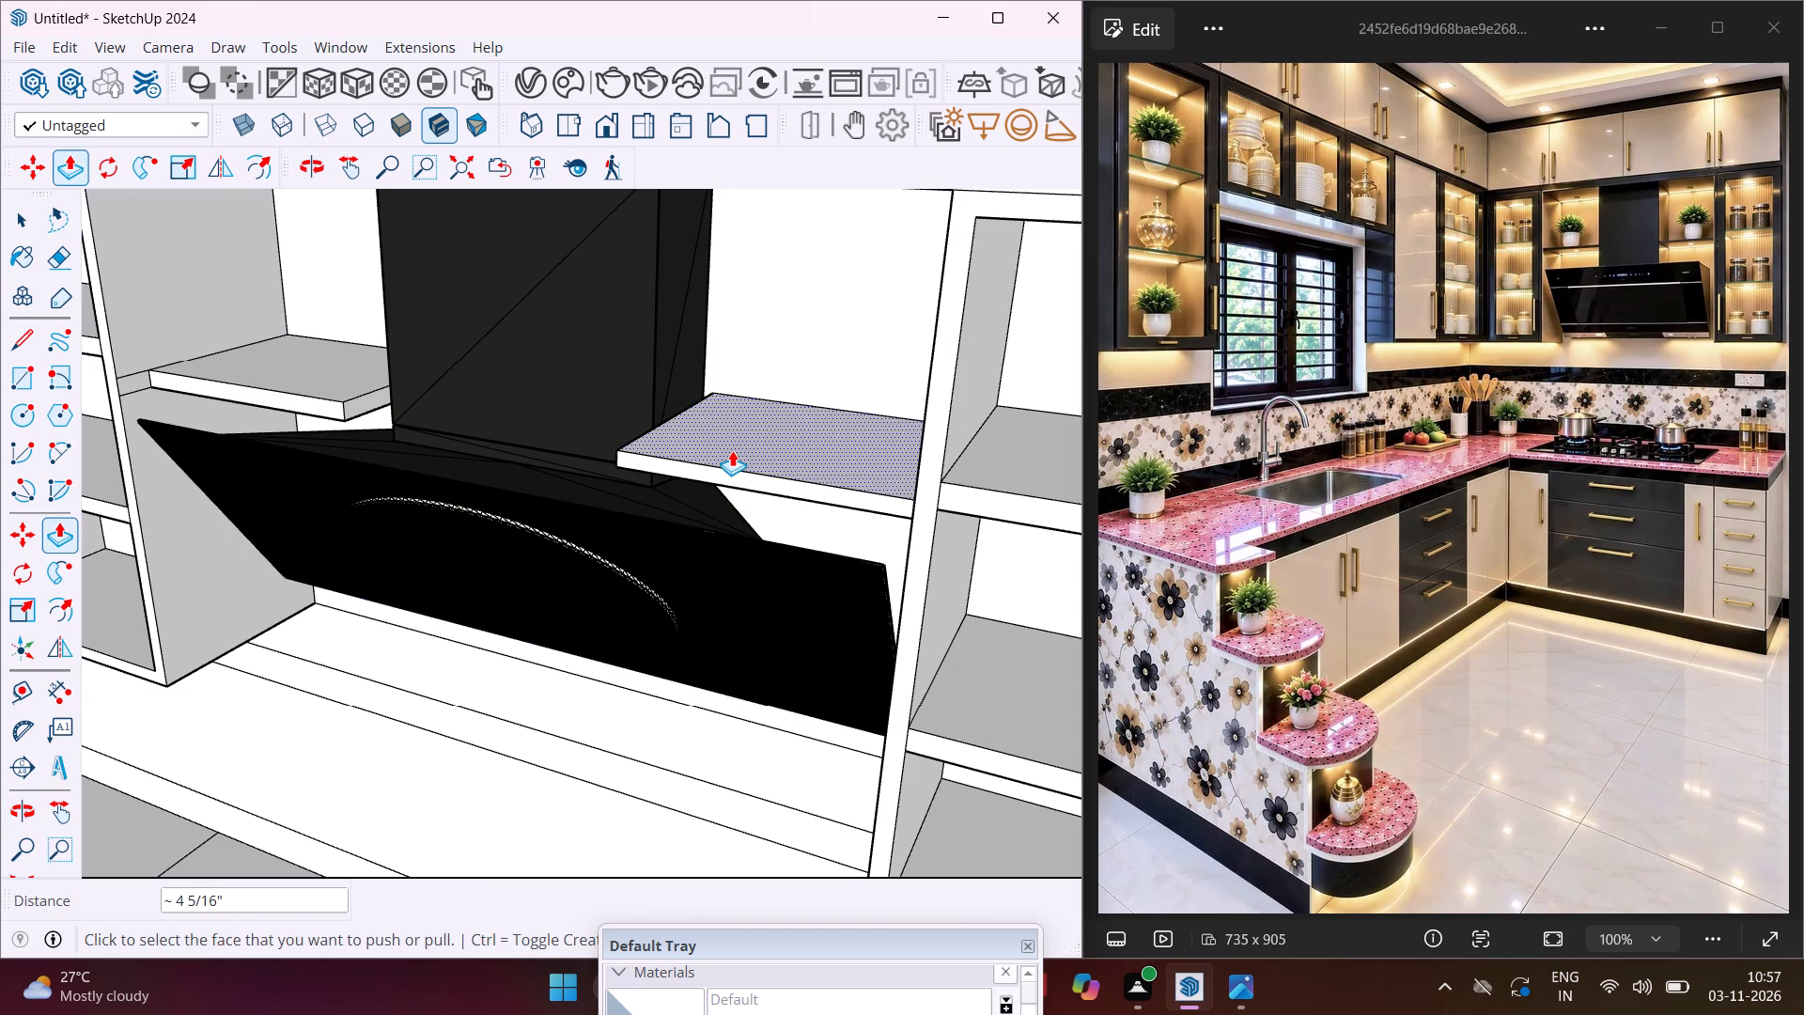
key("Escape")
Scale the chimney's depth outward from the wall along the green axis by about 1.33.
key("space")
left_click(665, 553)
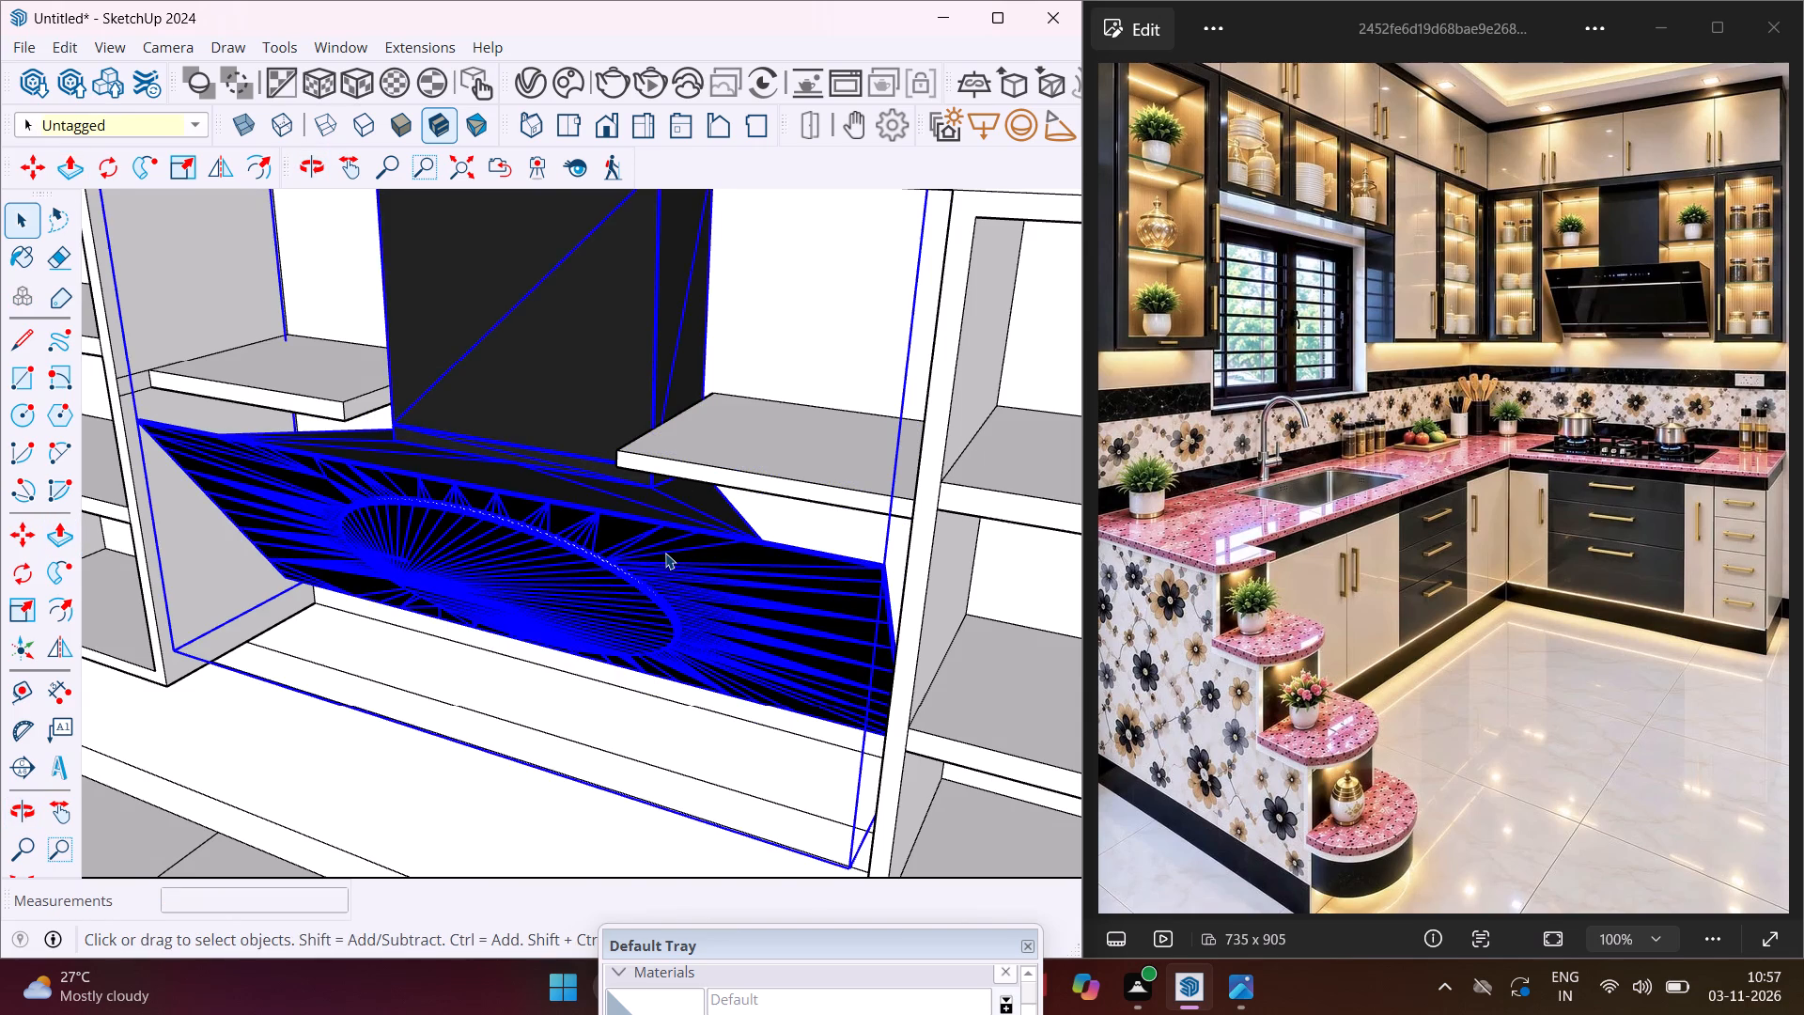
scroll(665, 553, "down", 6)
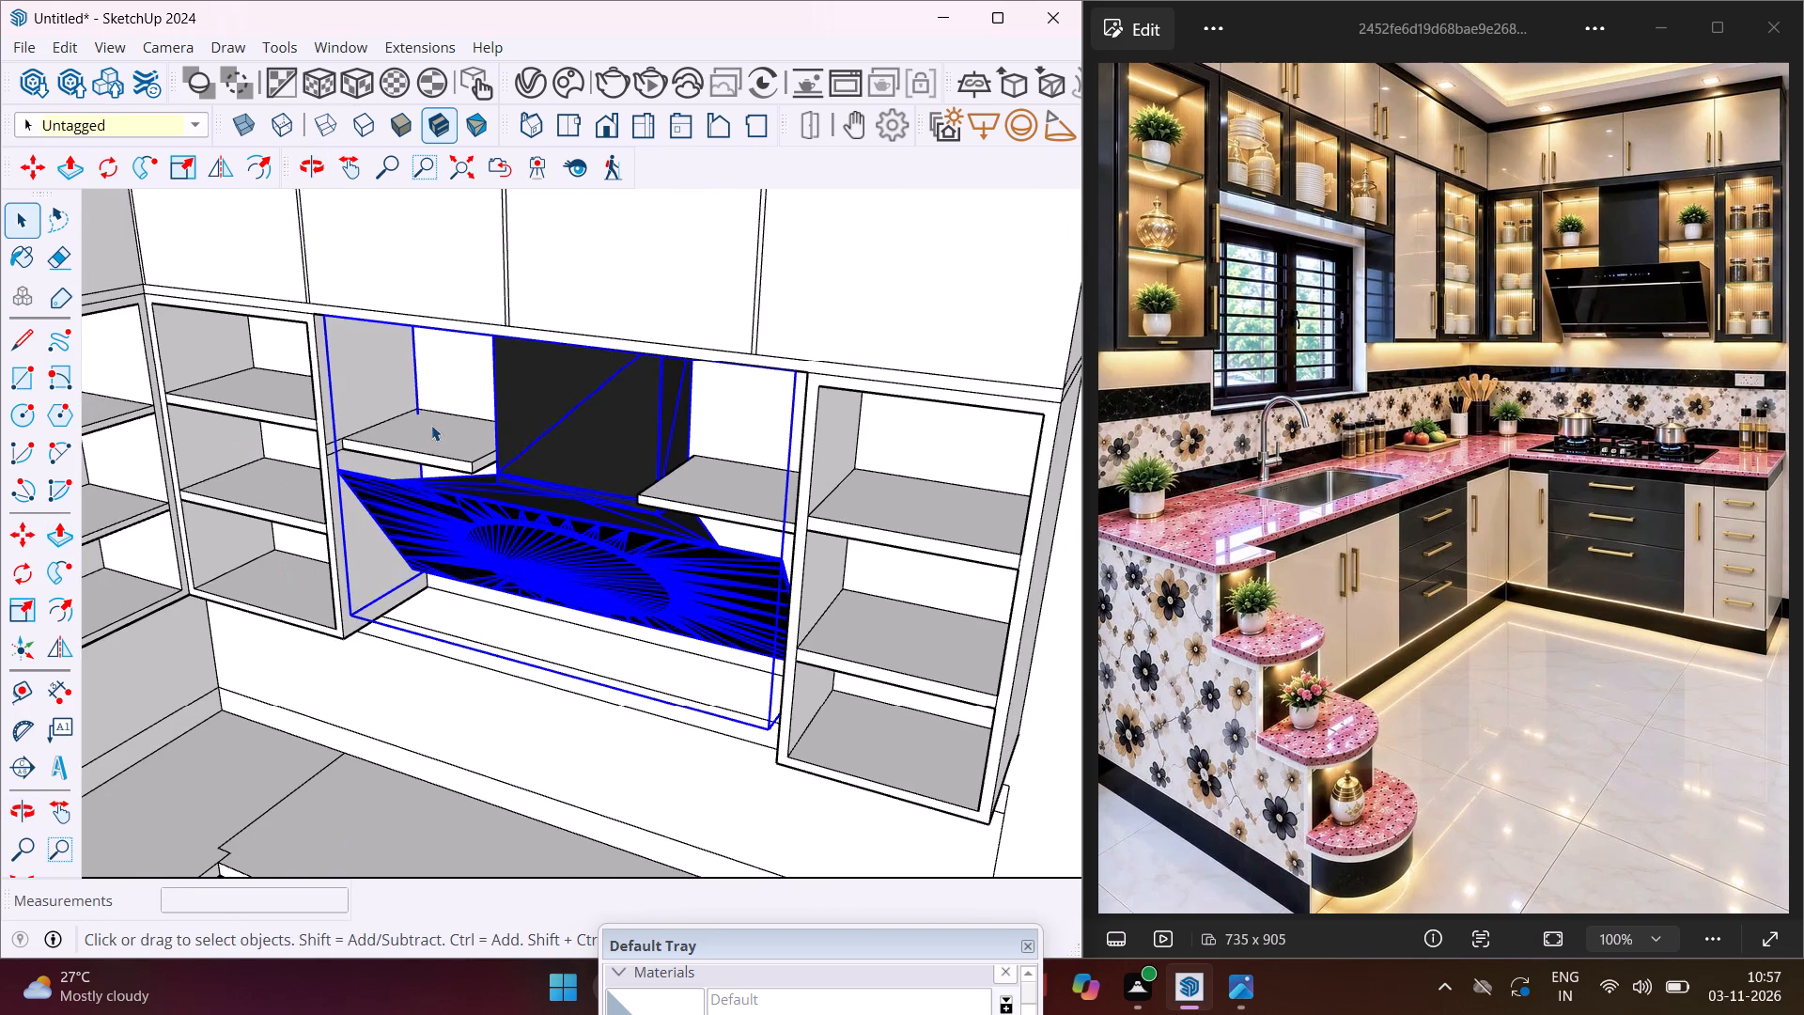
left_click(7, 616)
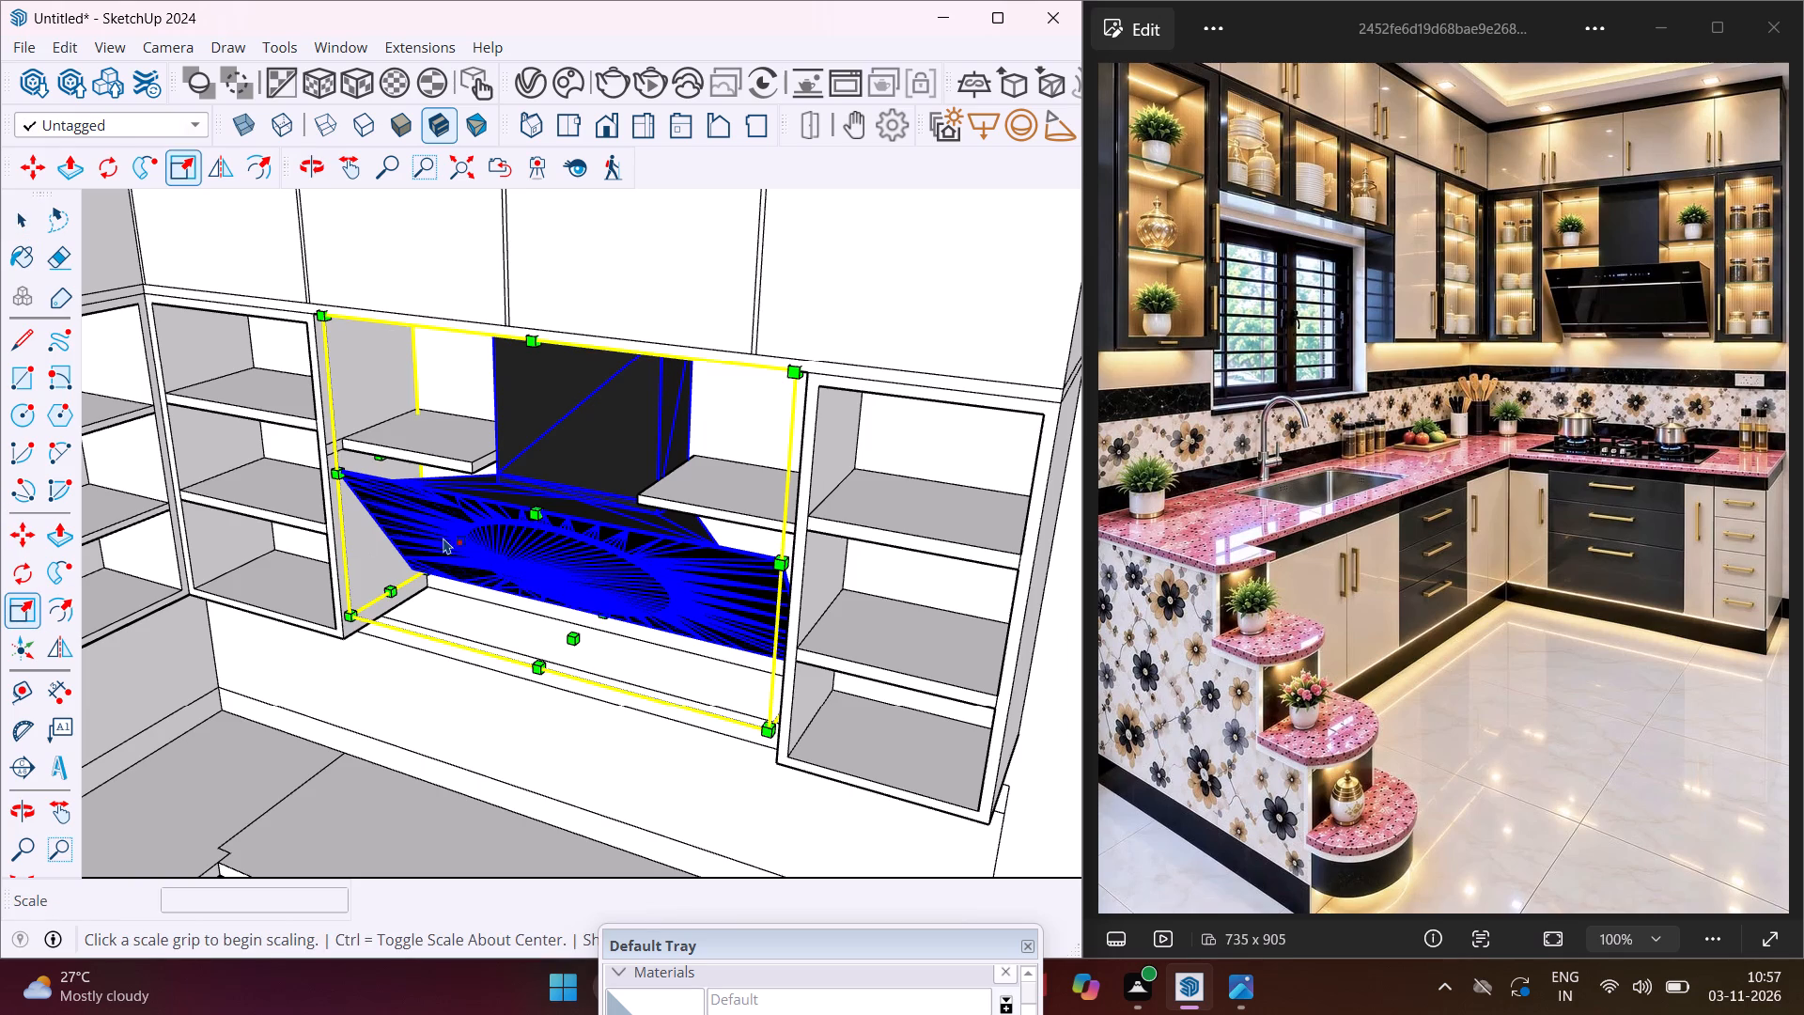
middle_click_drag(513, 516, 307, 551)
scroll(444, 514, "up", 3)
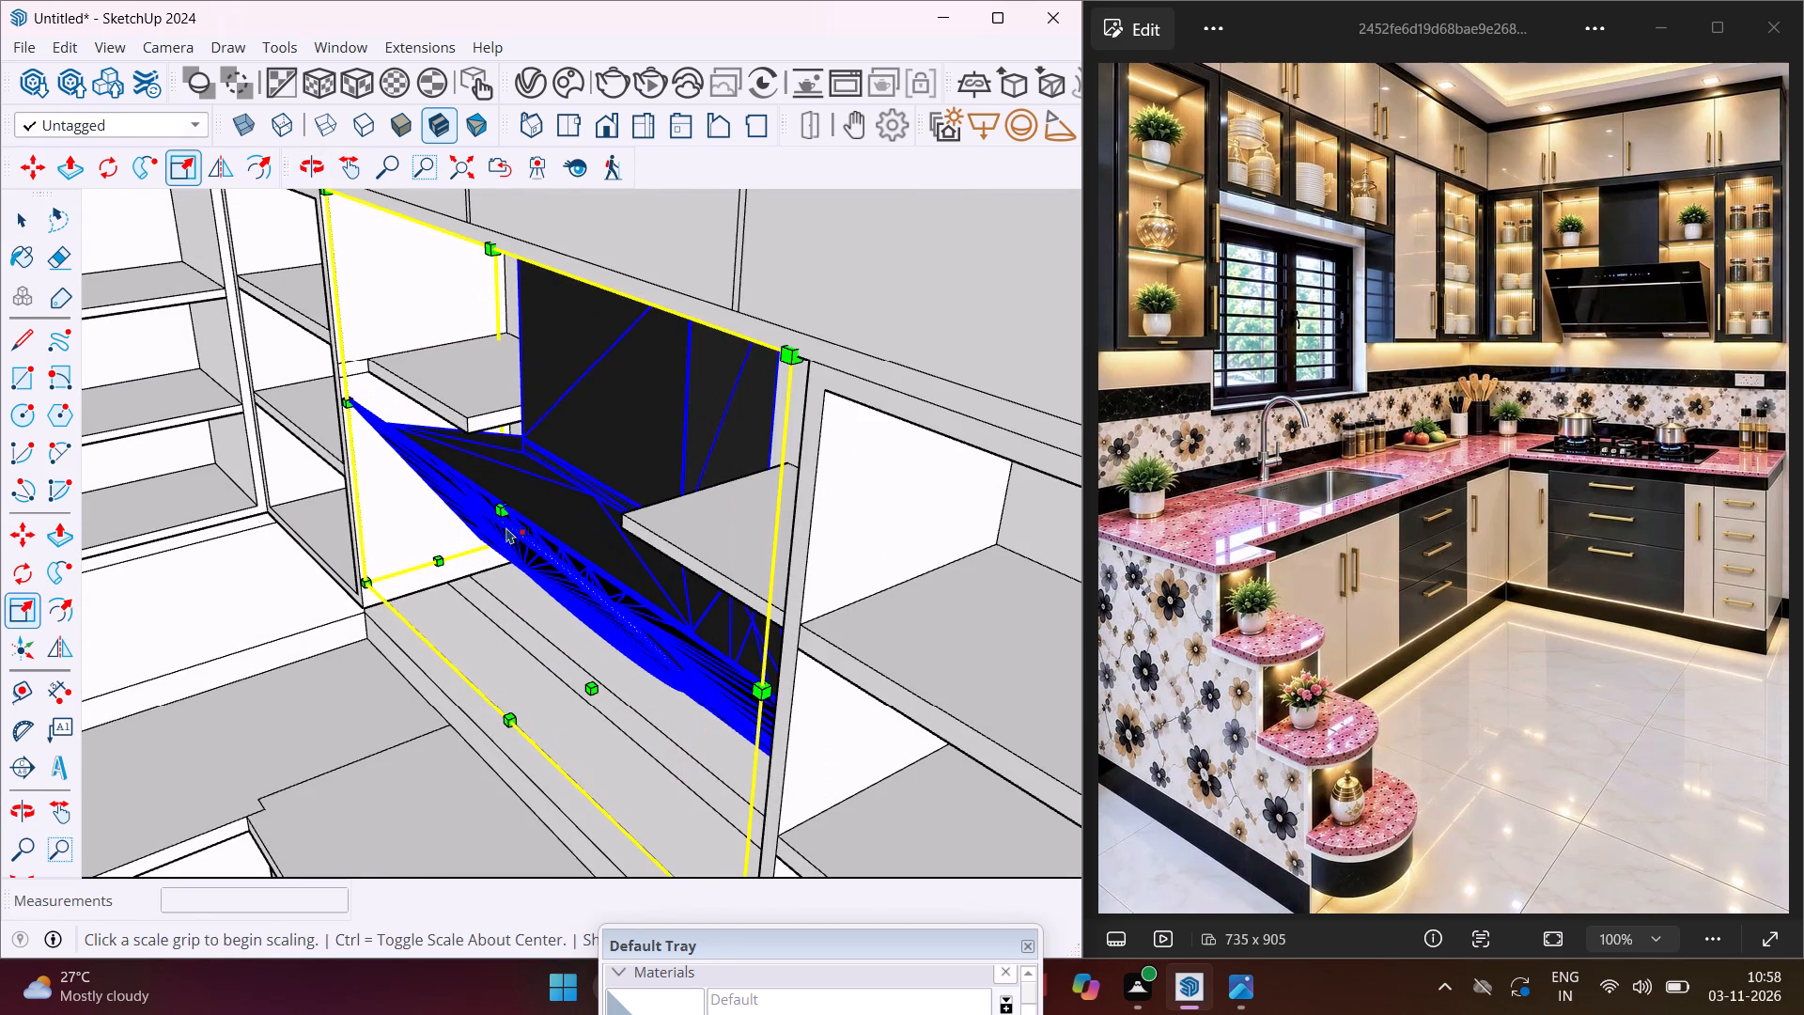
left_click(505, 513)
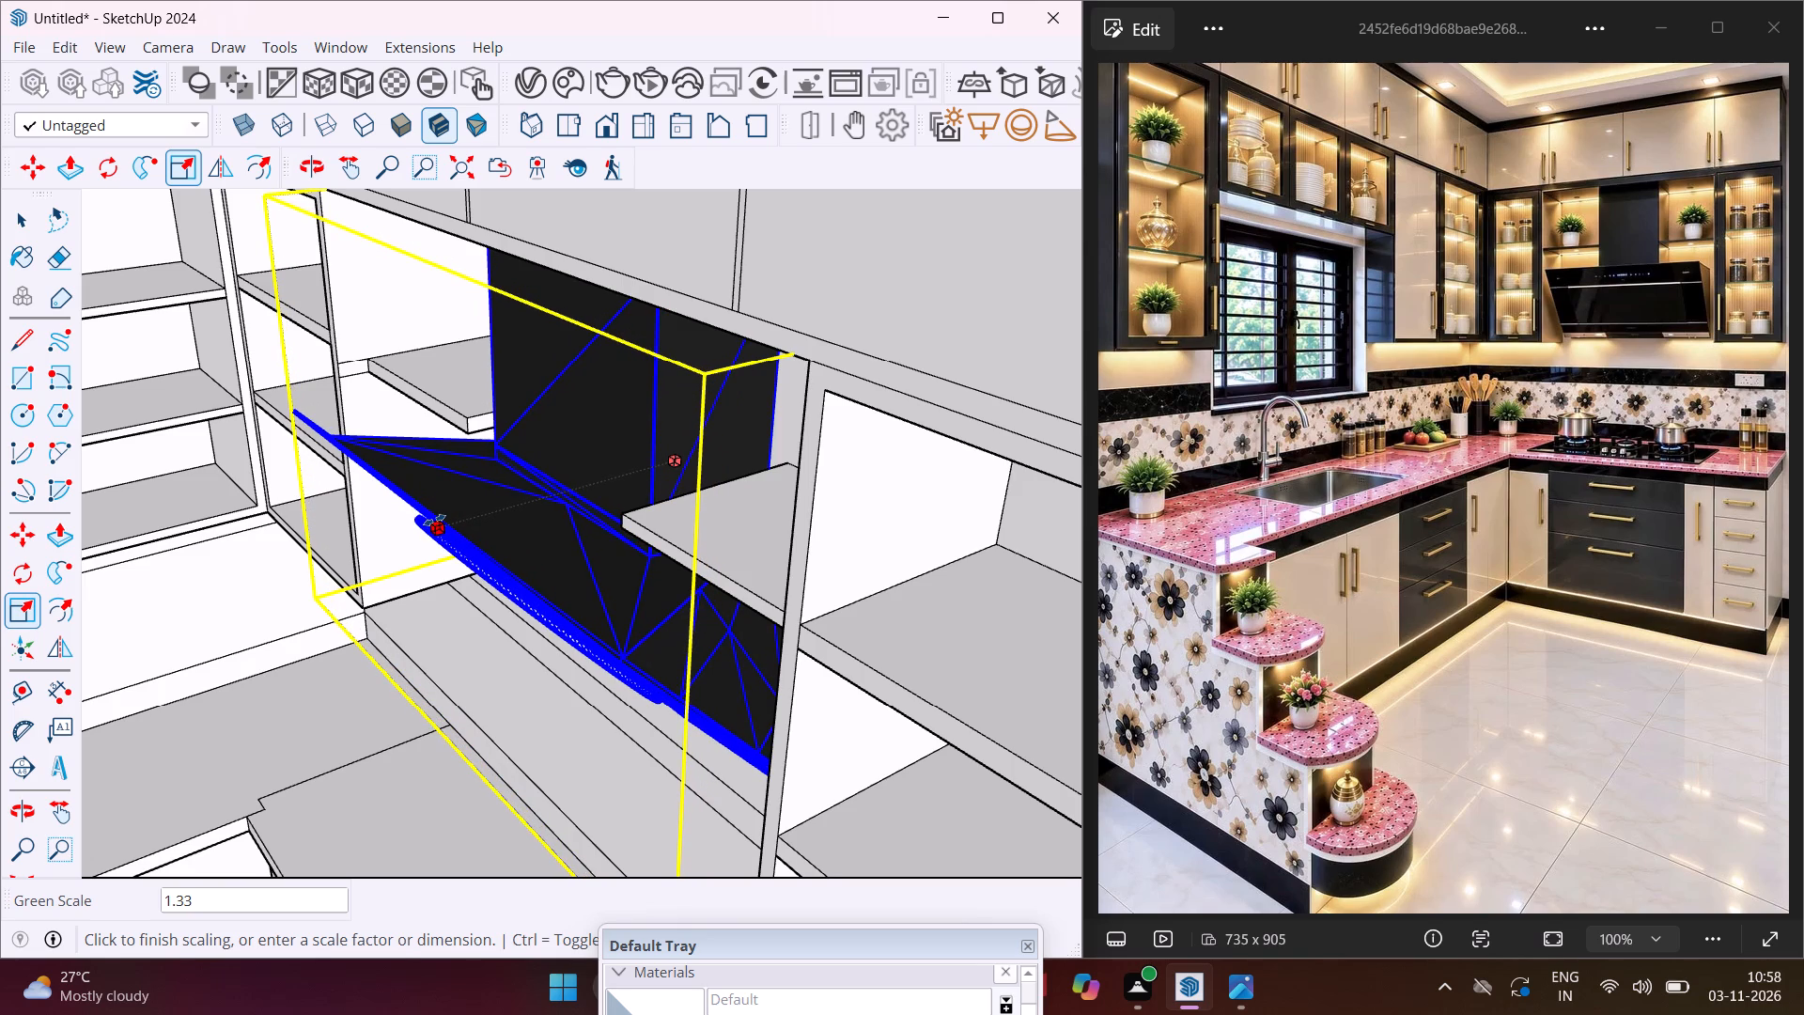
left_click(434, 520)
key("Escape")
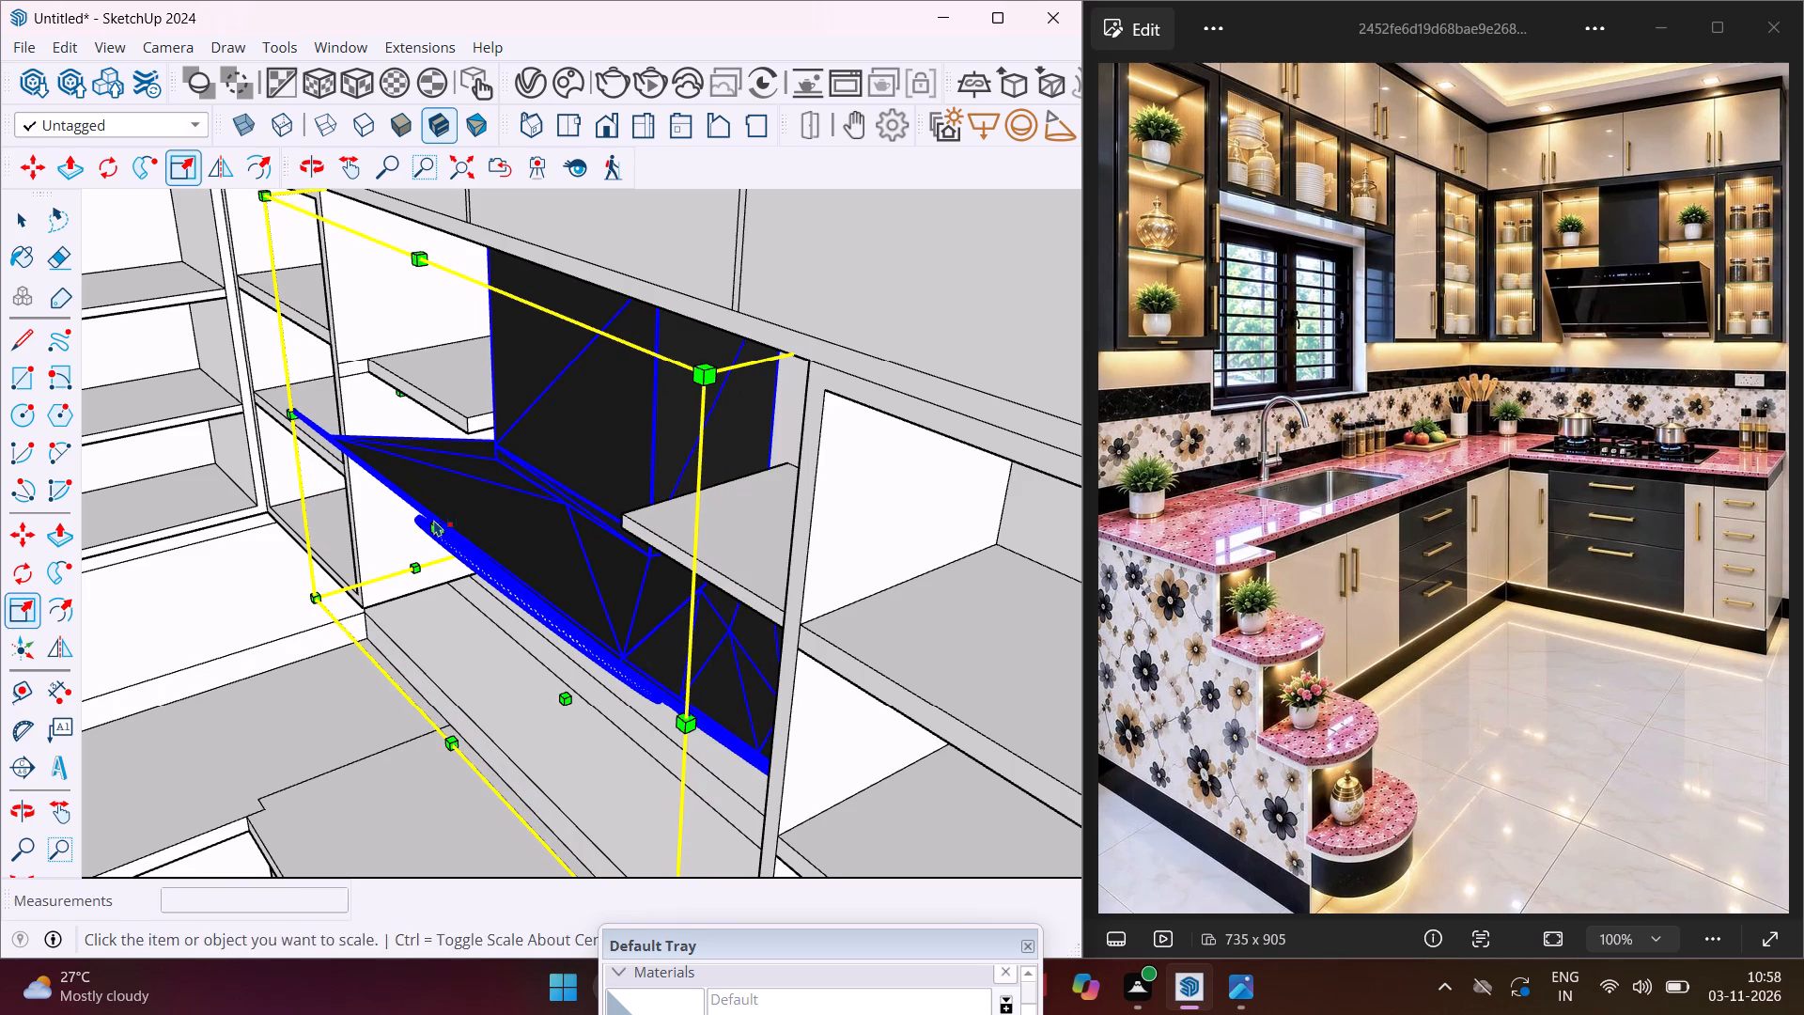
key("space")
Erase the leftover horizontal edge on the wall below the chimney, between the two shelved cabinets.
scroll(332, 576, "down", 4)
middle_click_drag(332, 576, 486, 608)
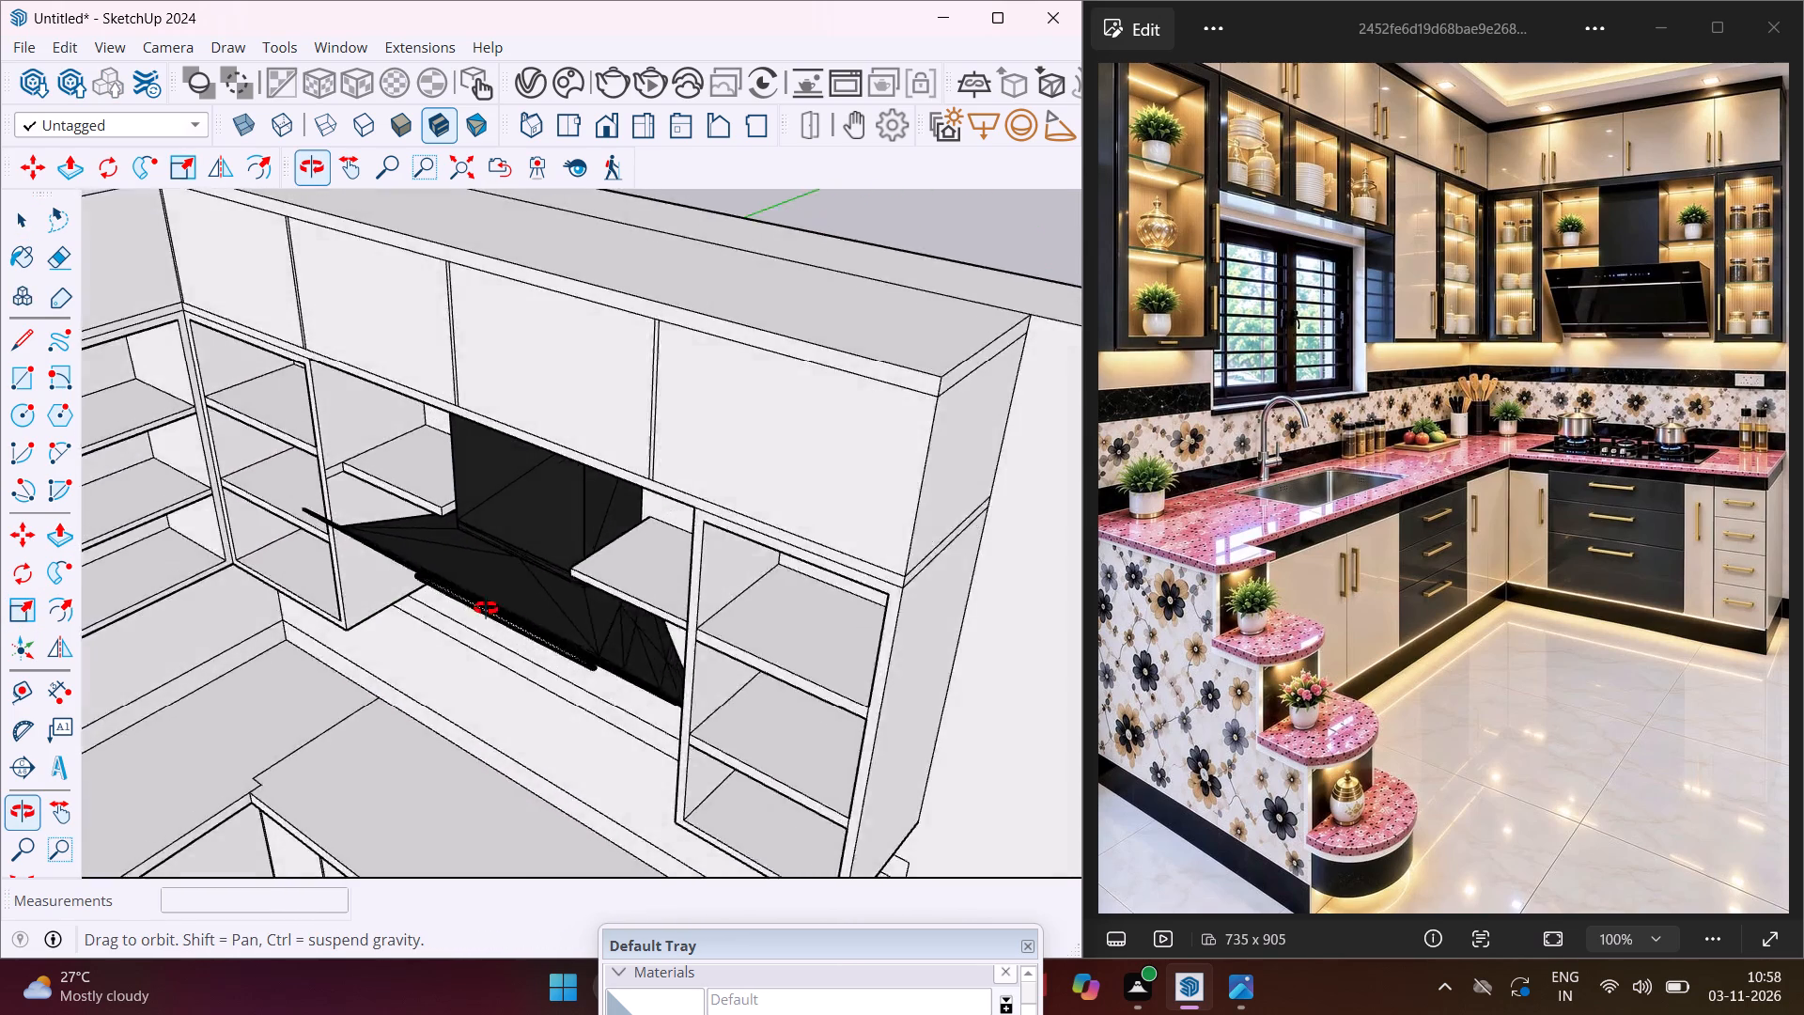
middle_click_drag(486, 608, 648, 383)
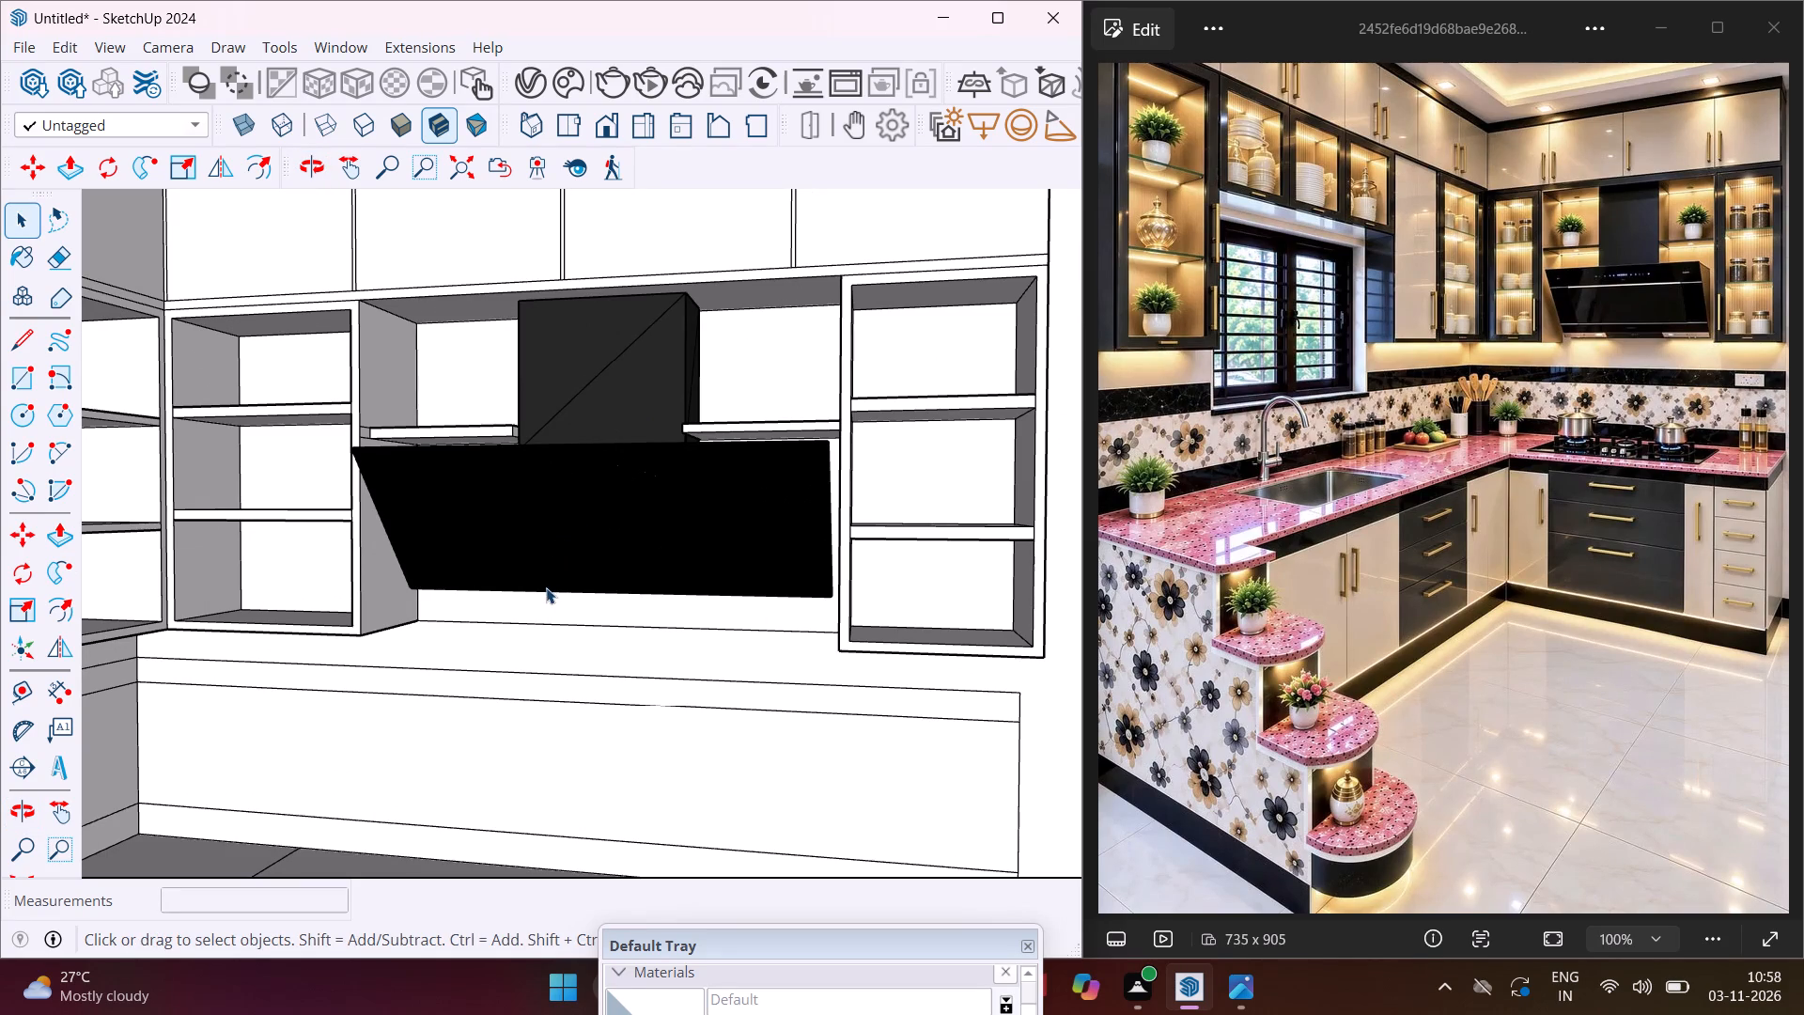
middle_click_drag(552, 583, 571, 535)
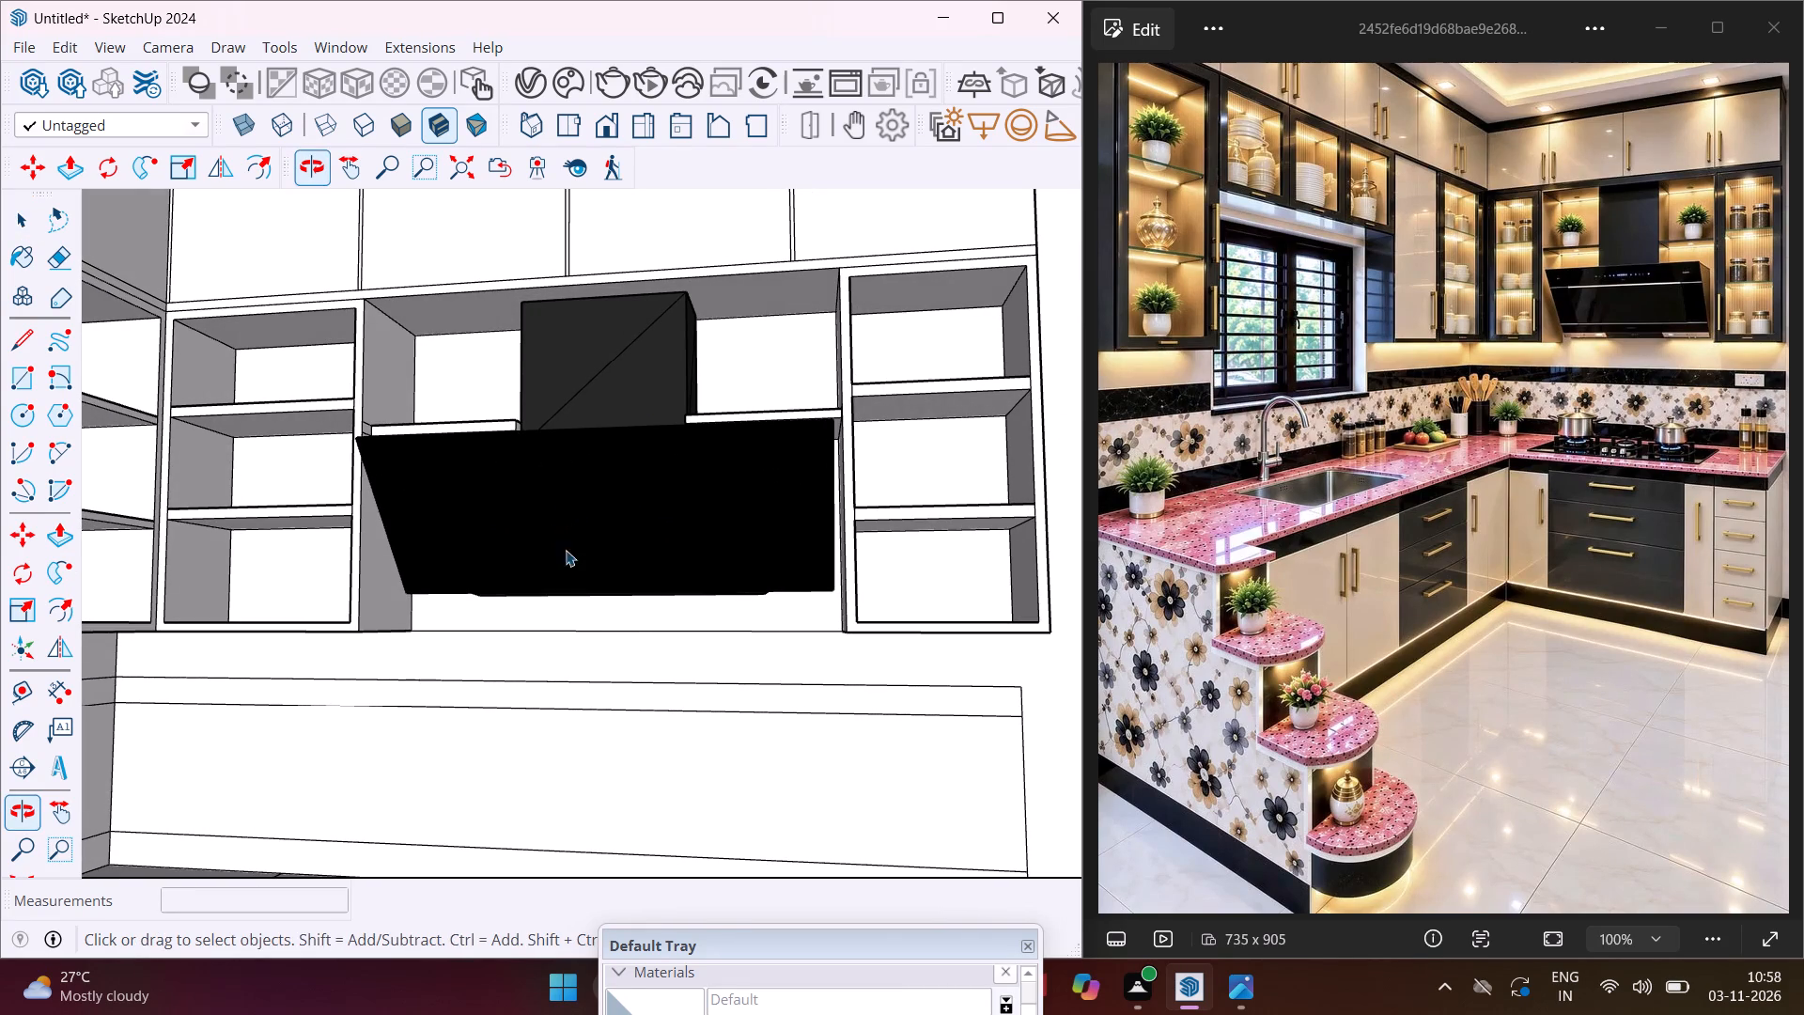
key("e")
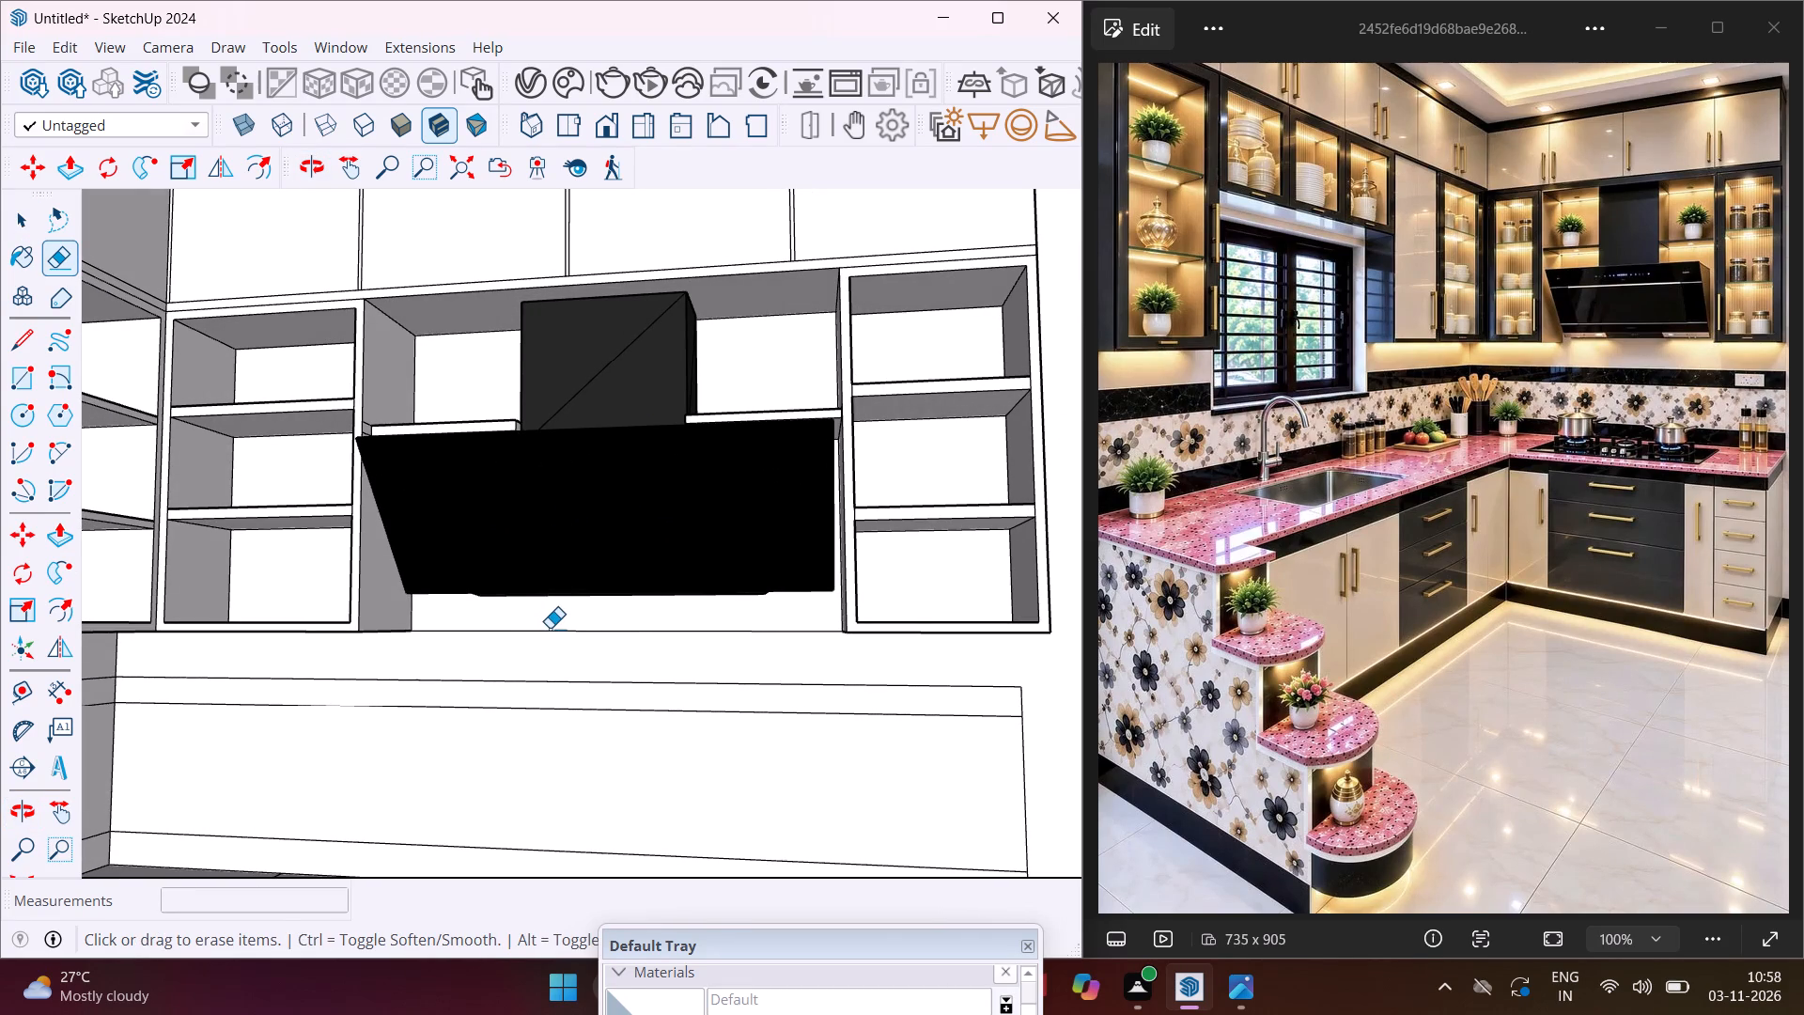
left_click(550, 631)
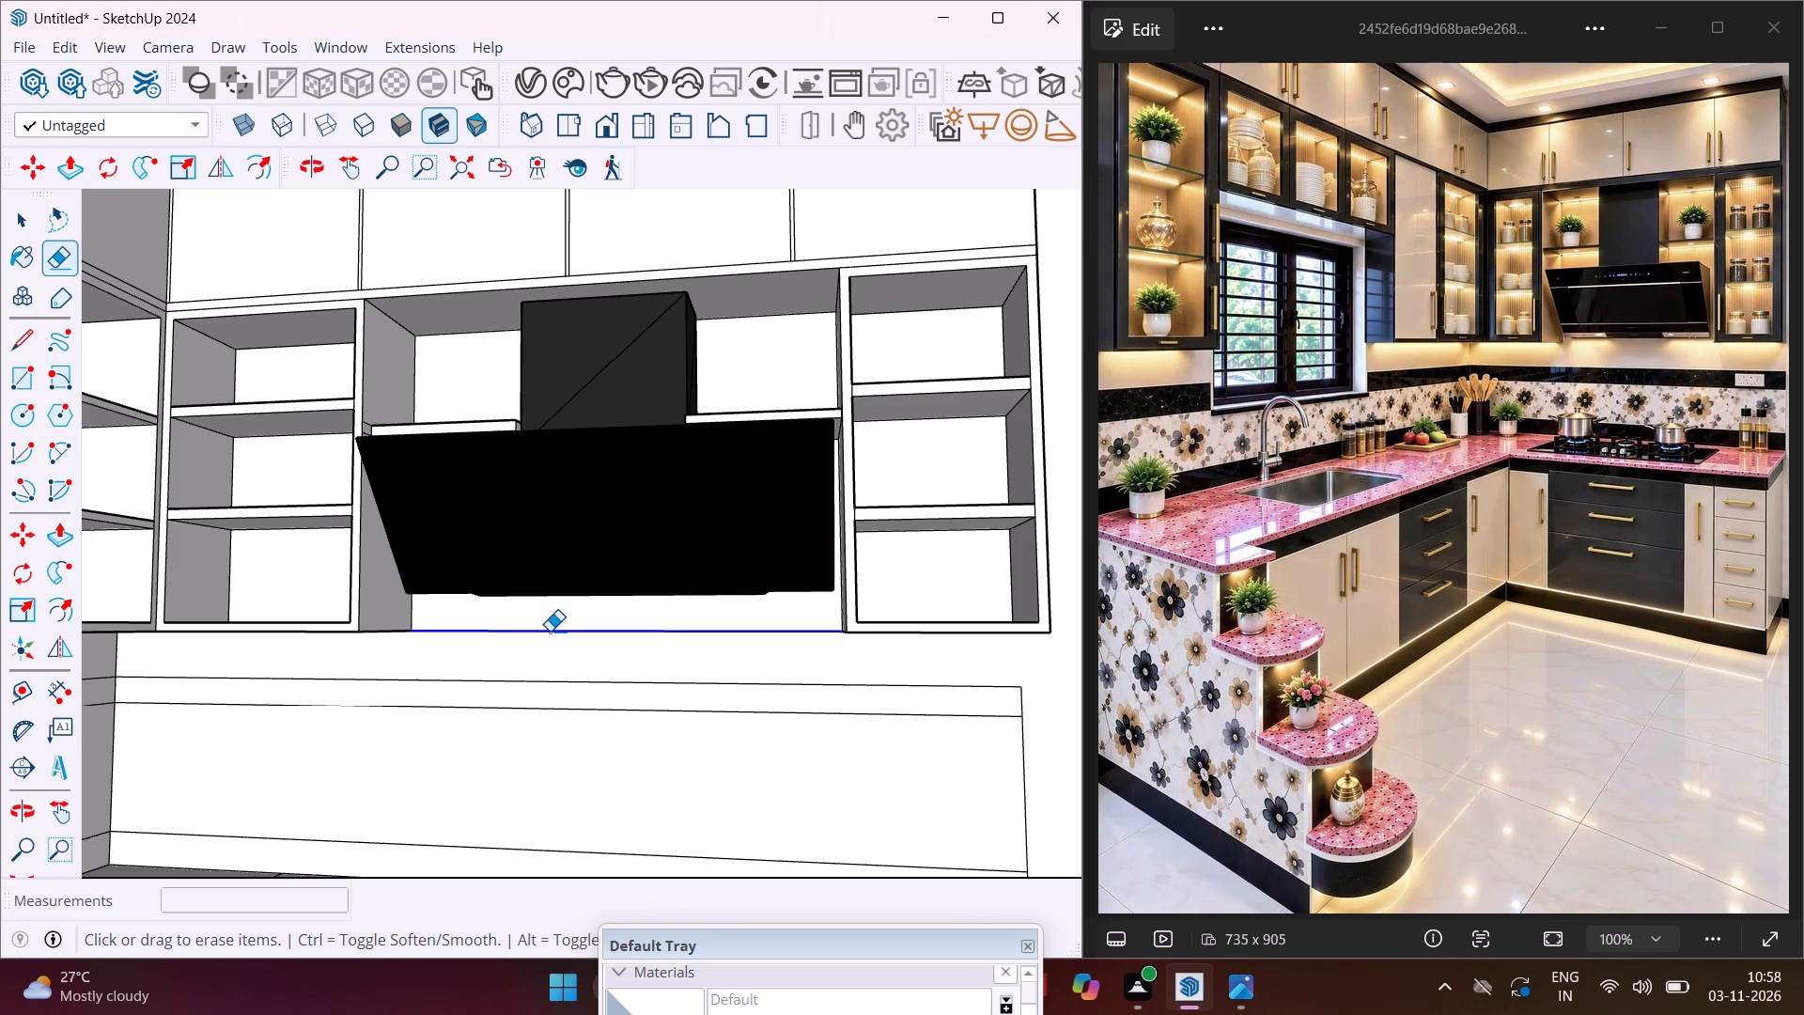
key("Escape")
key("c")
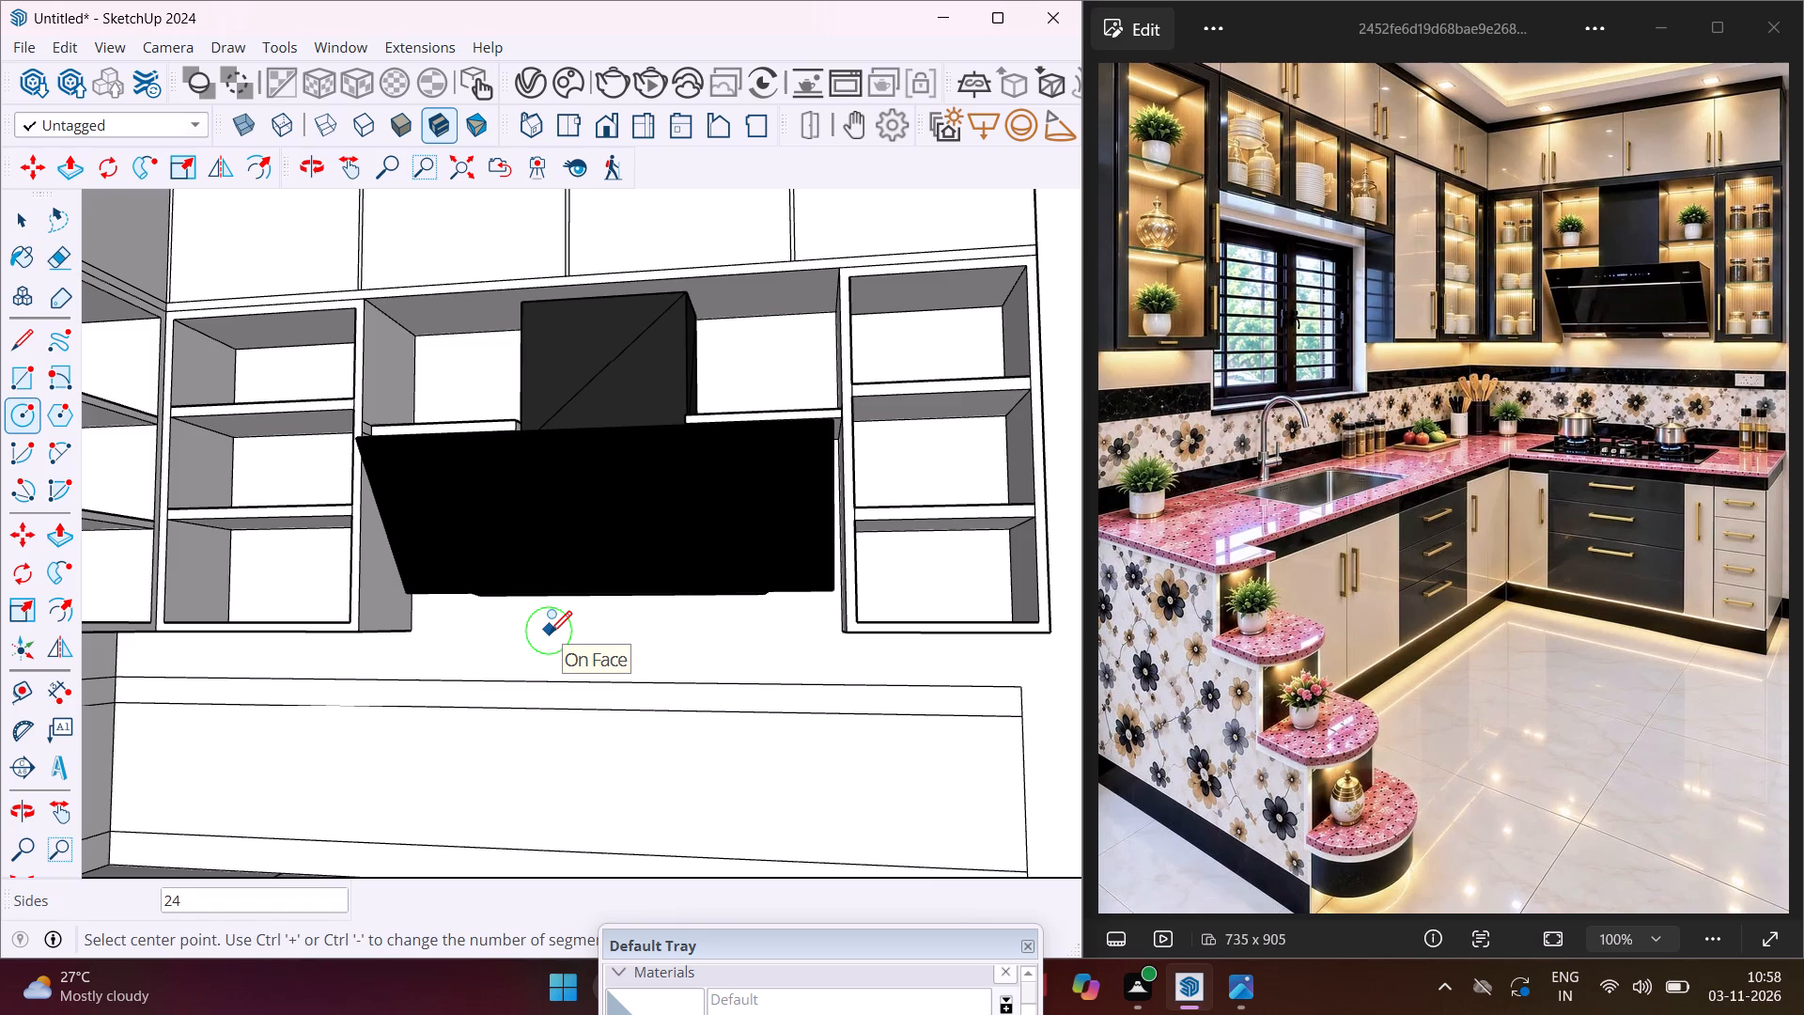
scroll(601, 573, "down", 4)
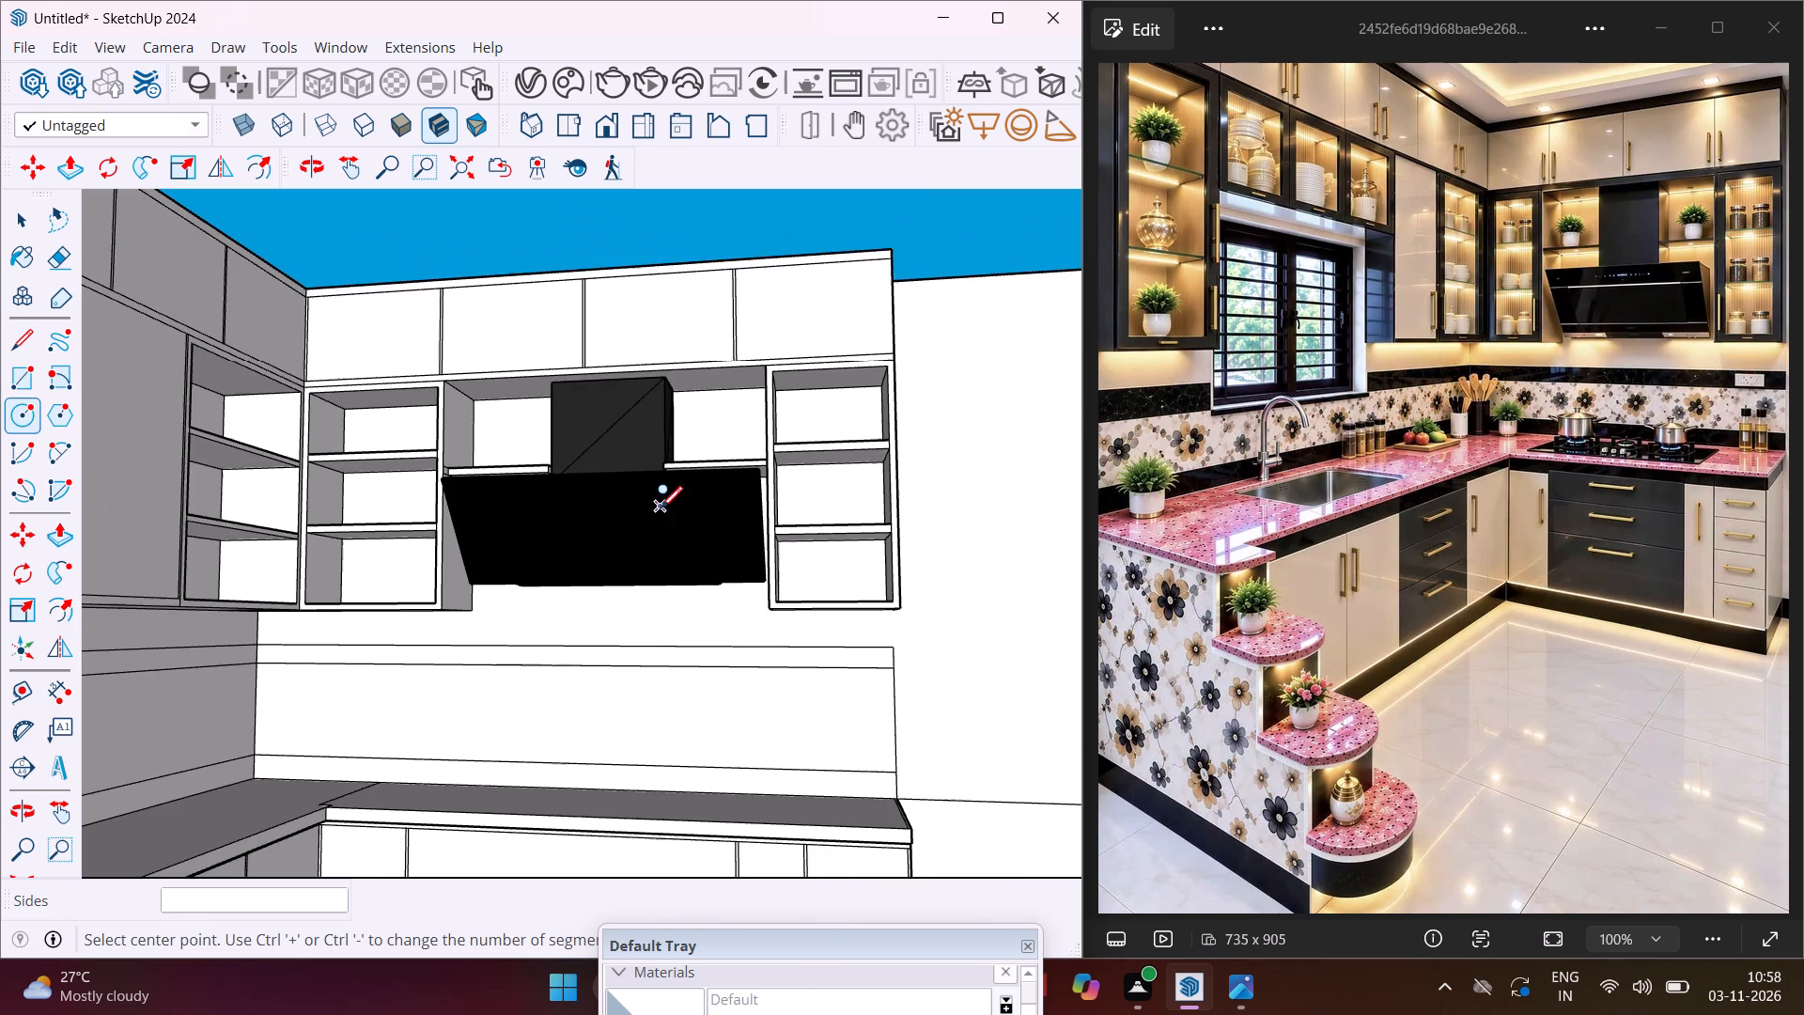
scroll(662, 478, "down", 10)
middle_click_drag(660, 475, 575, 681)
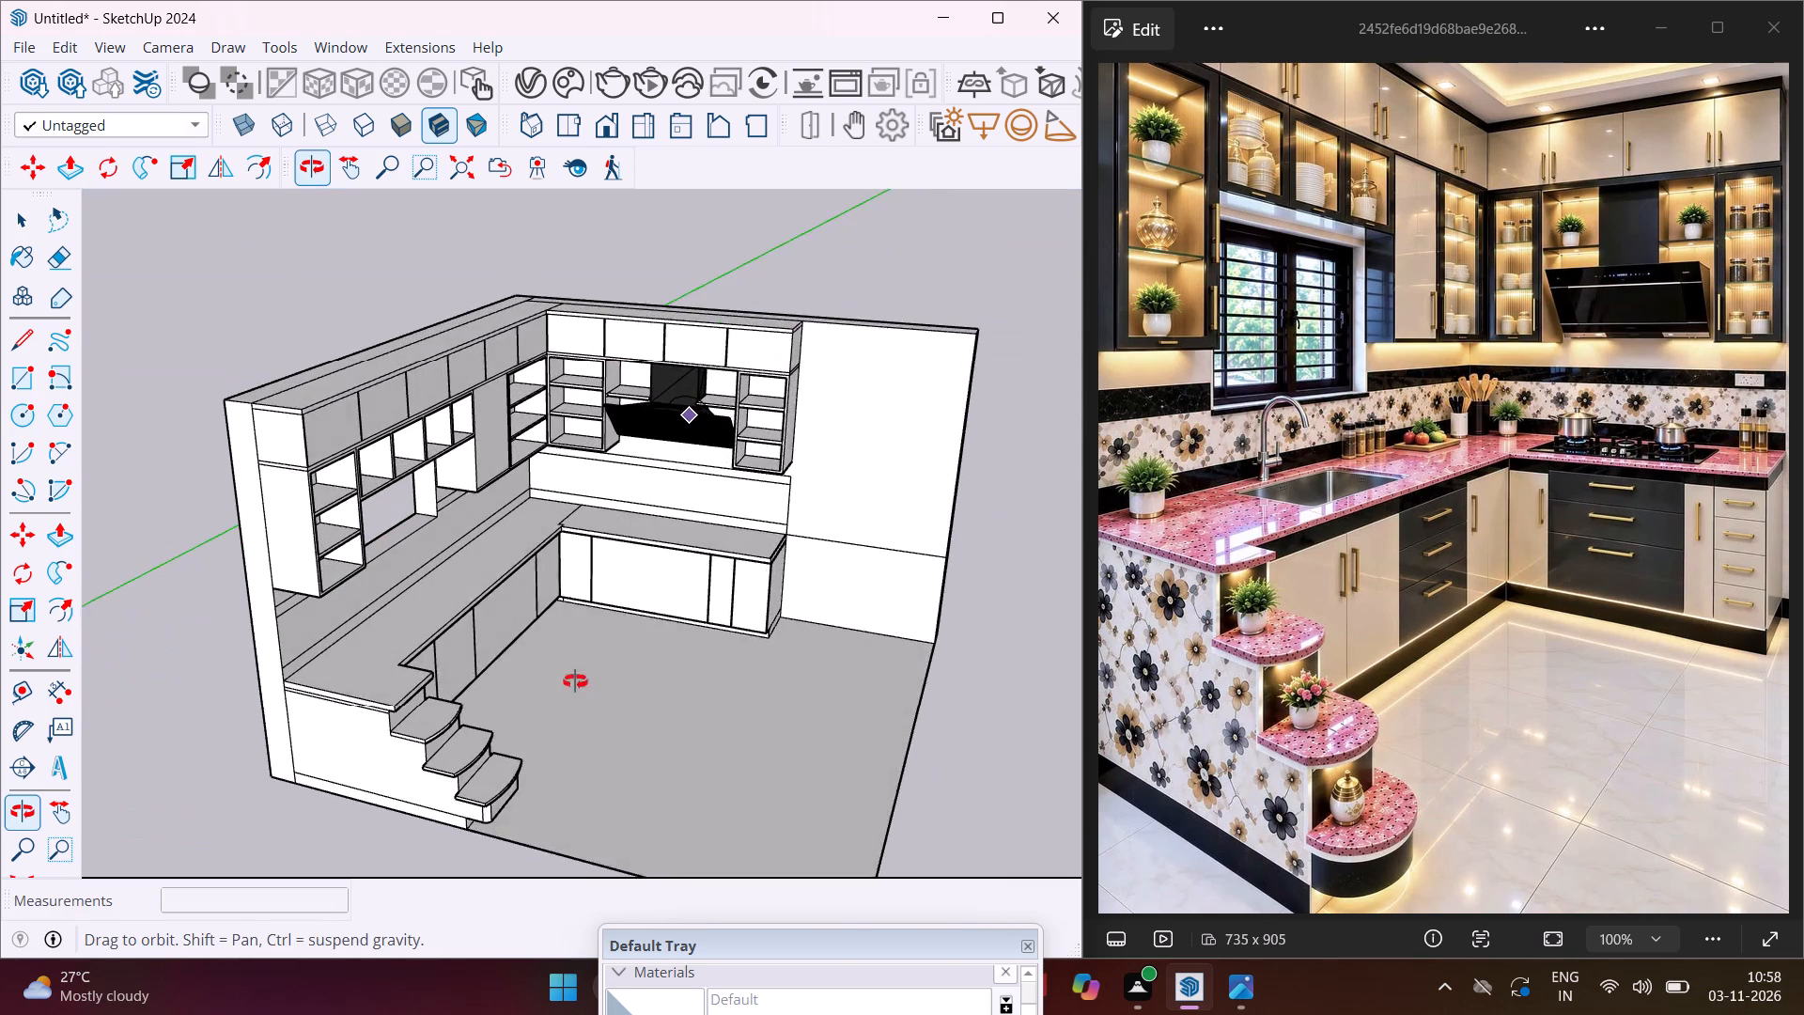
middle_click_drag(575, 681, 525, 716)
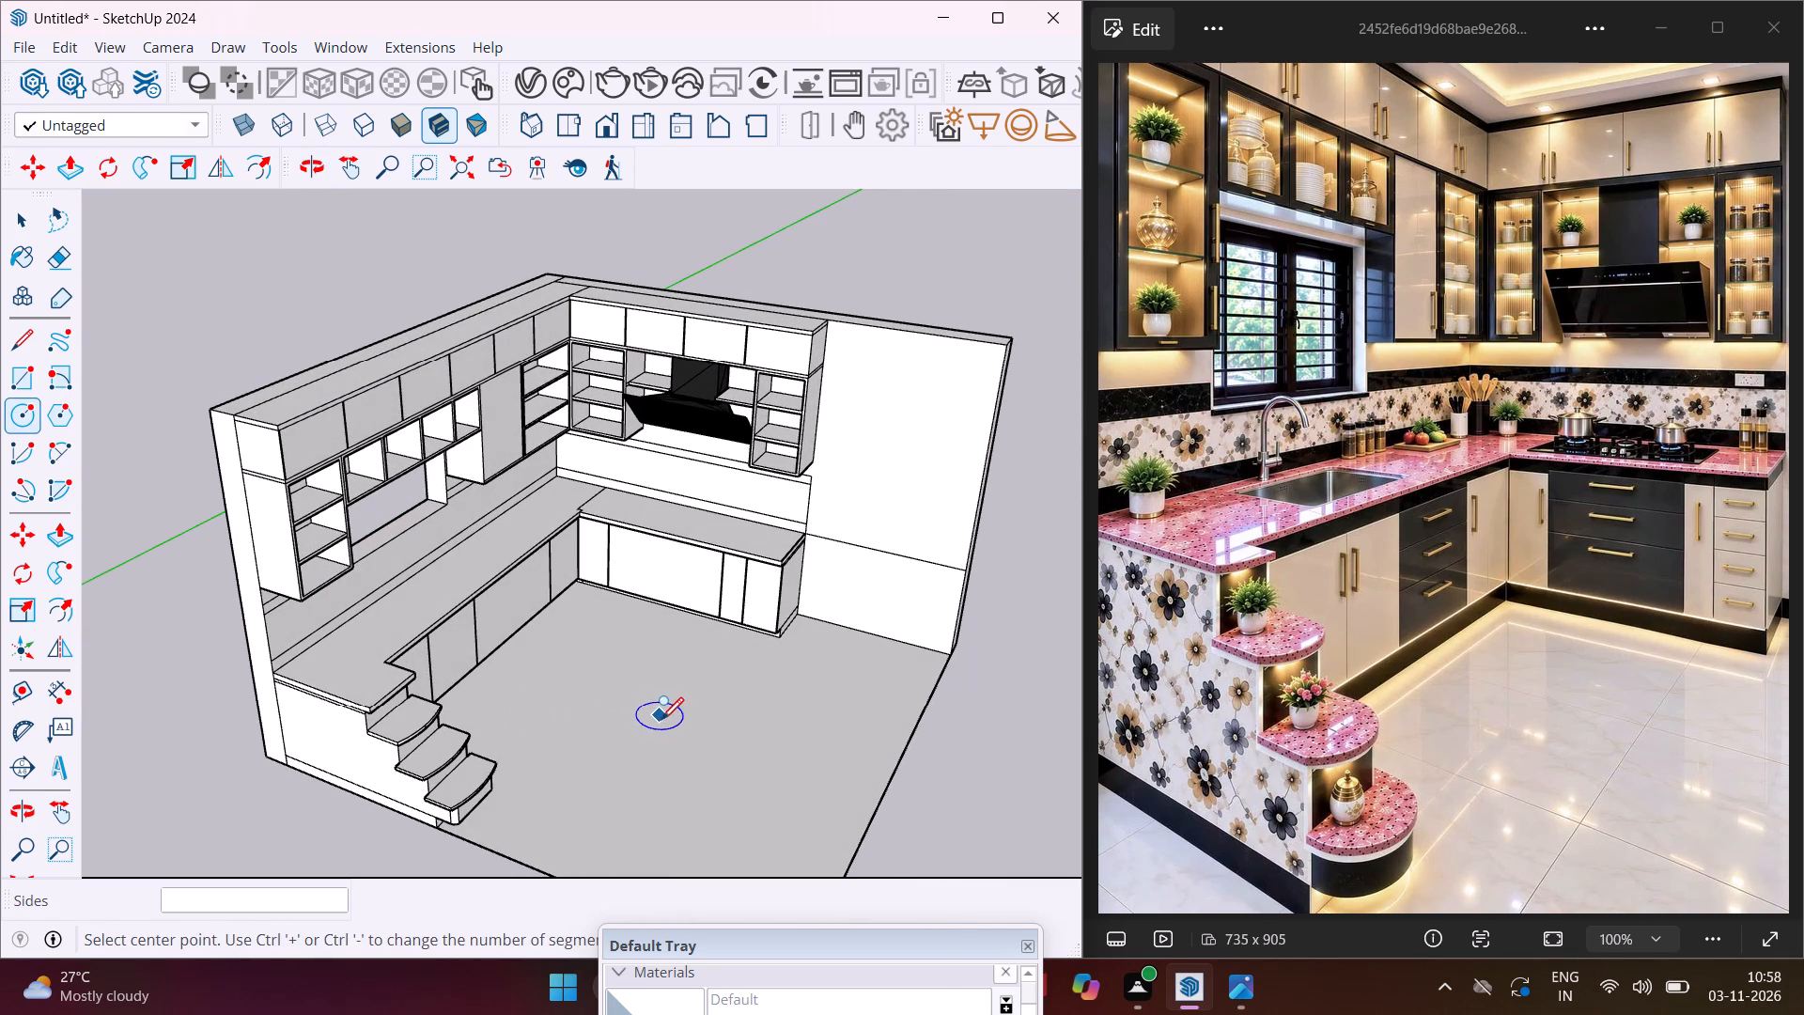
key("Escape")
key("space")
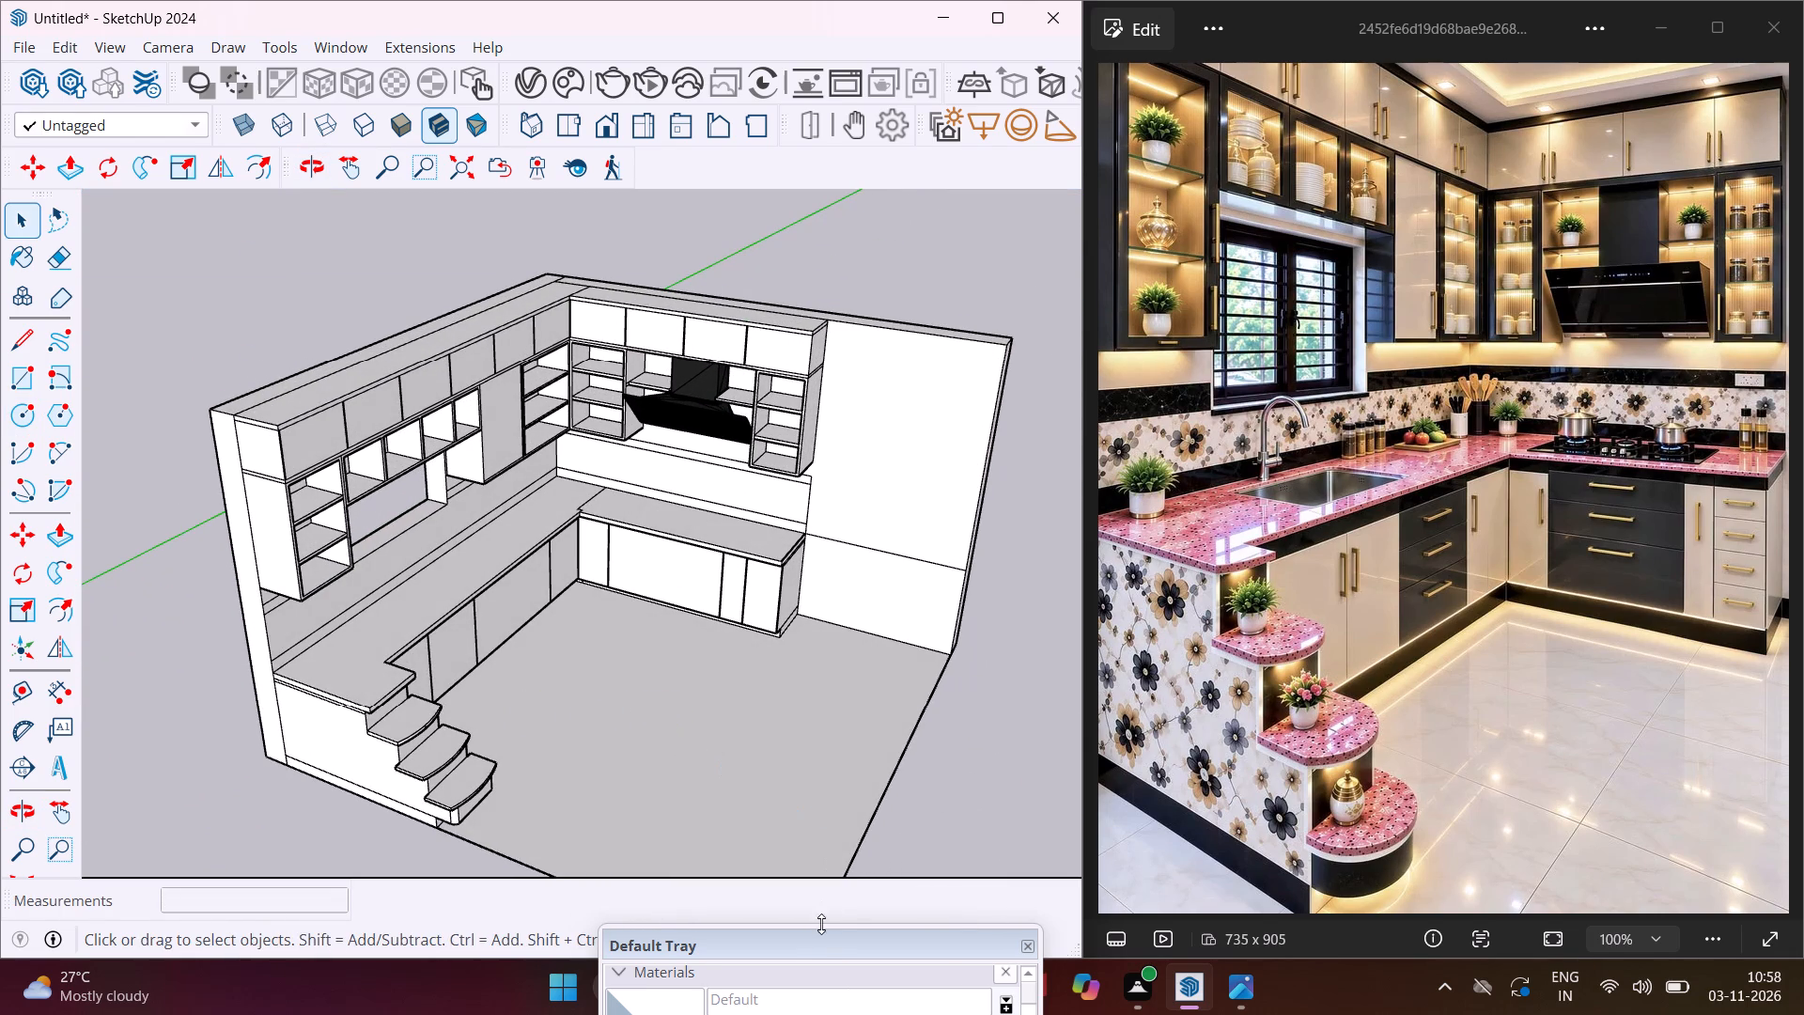
Bring the Materials list into view and paint the counter's stepped end panel with Color M02.
left_click_drag(826, 944, 525, 798)
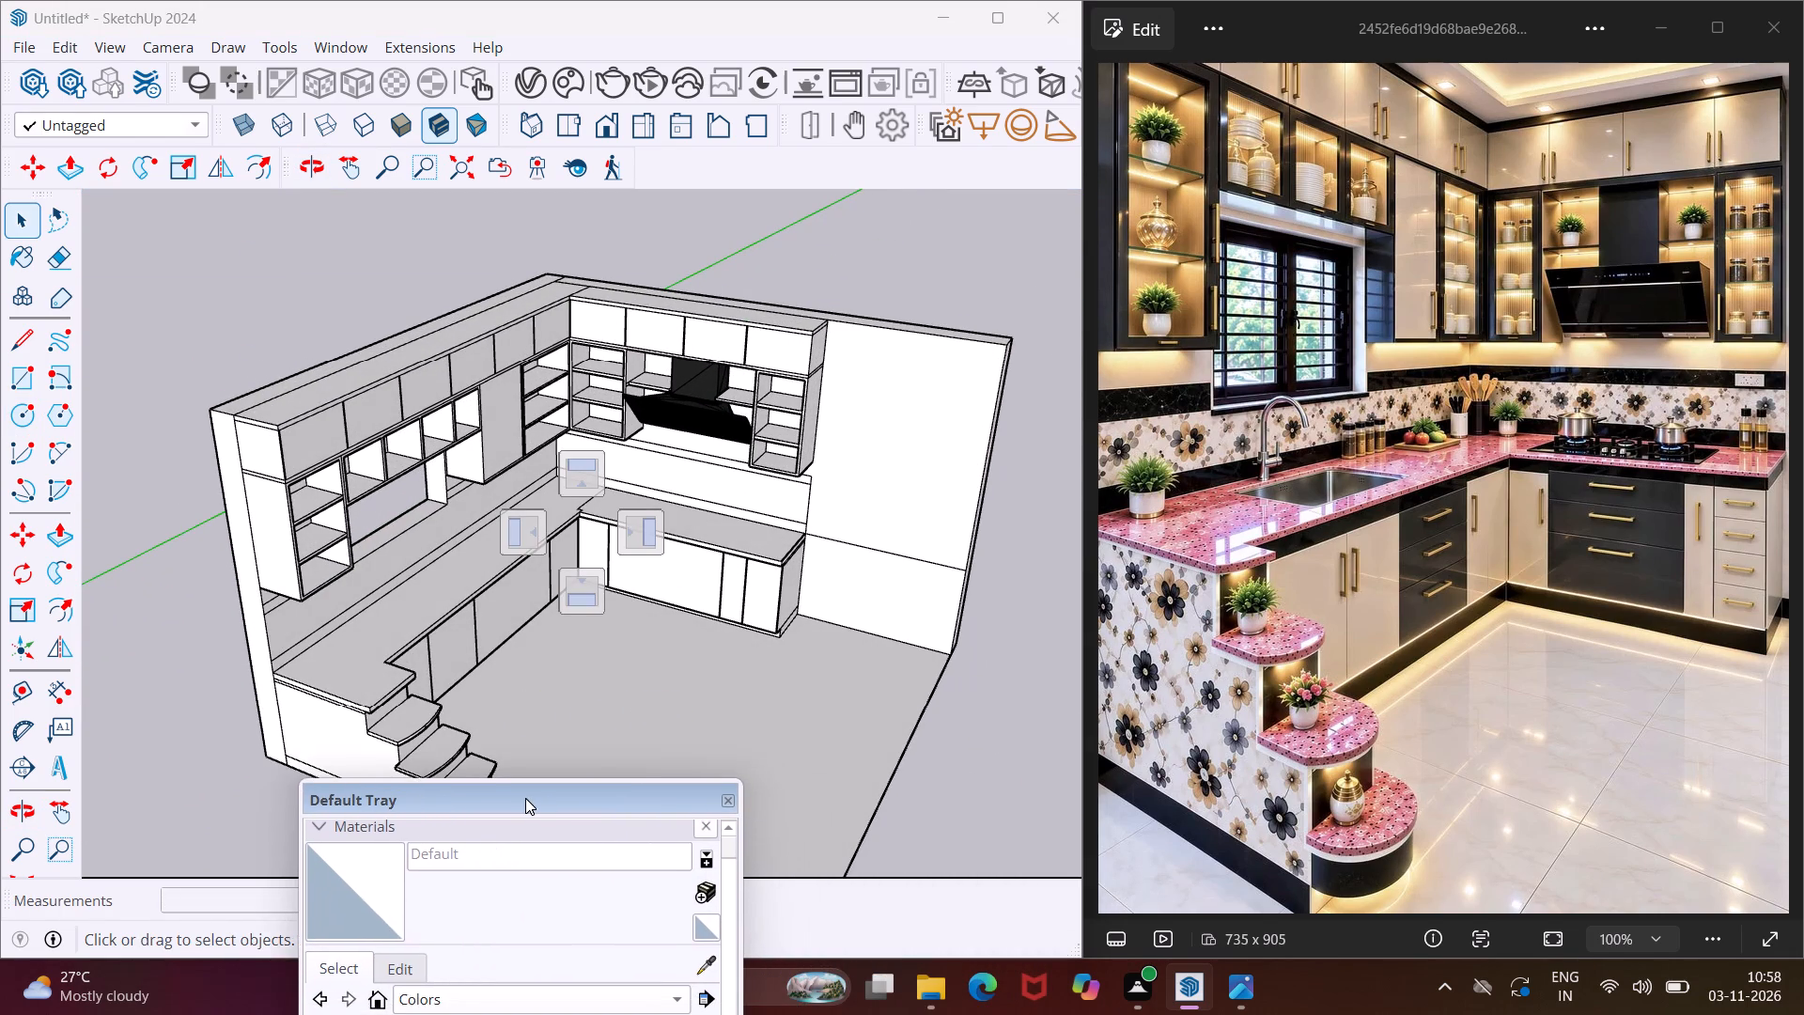
left_click_drag(525, 798, 468, 800)
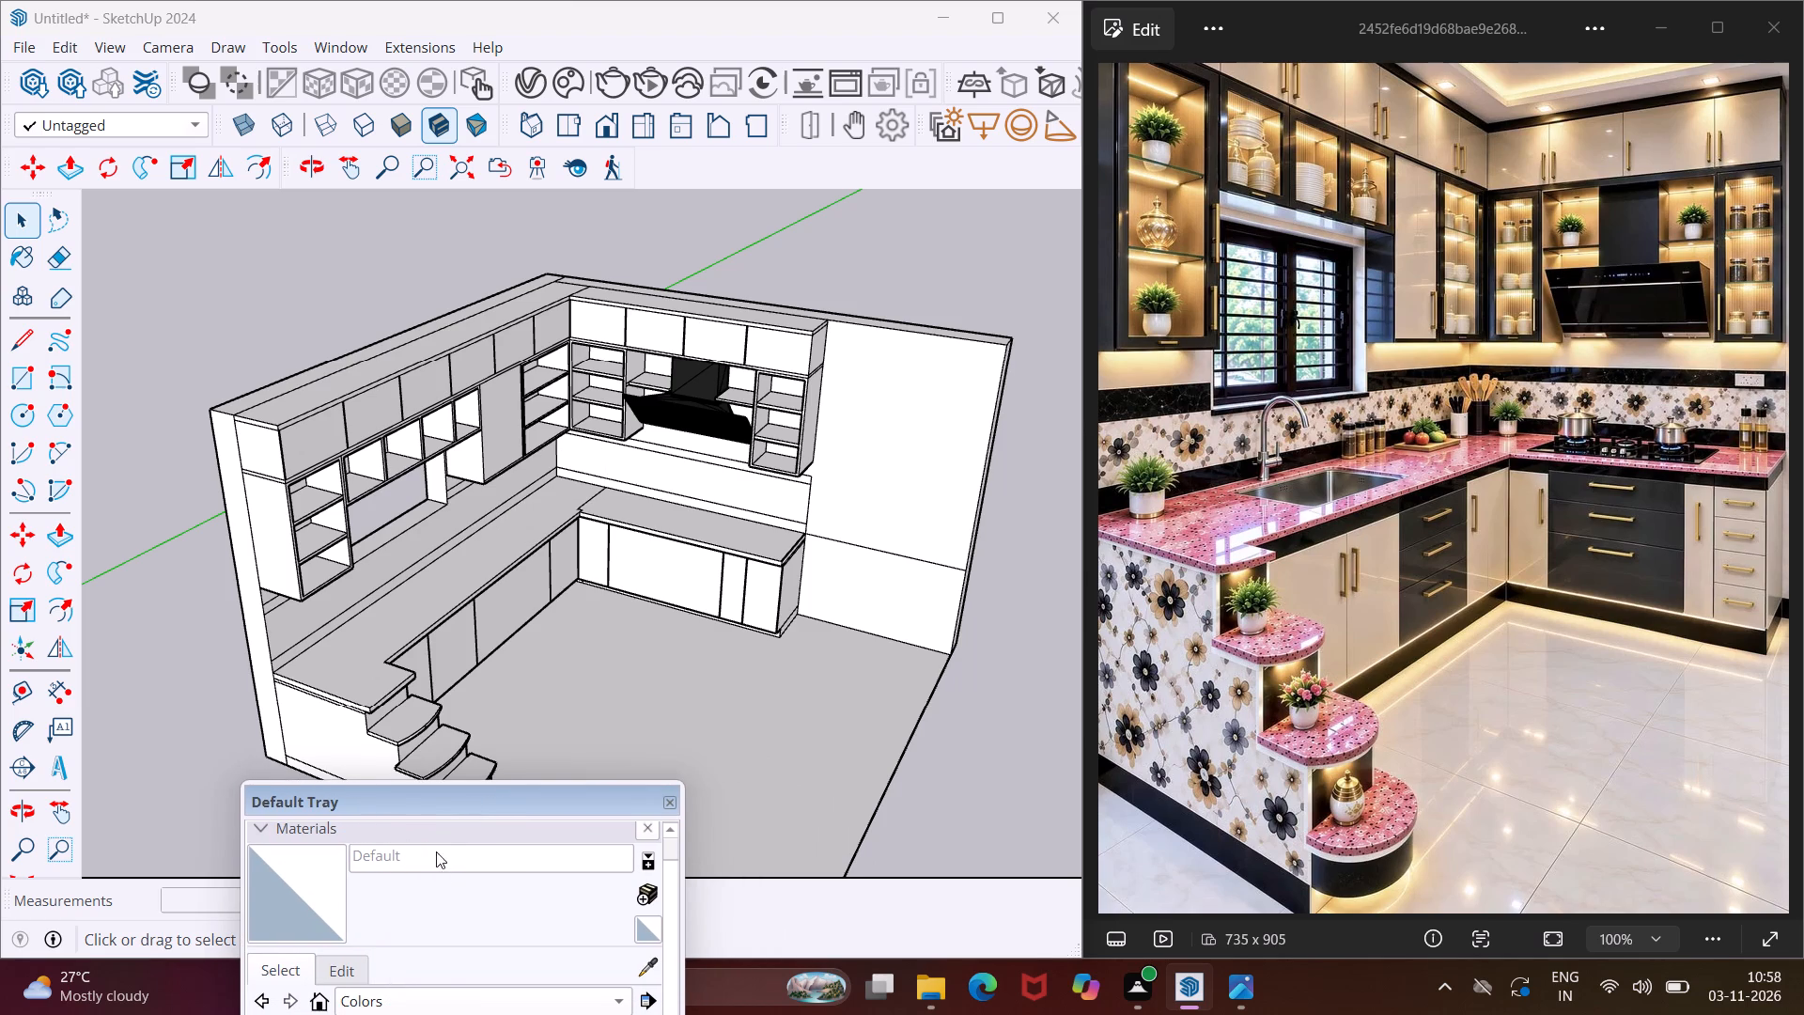
left_click_drag(428, 804, 438, 733)
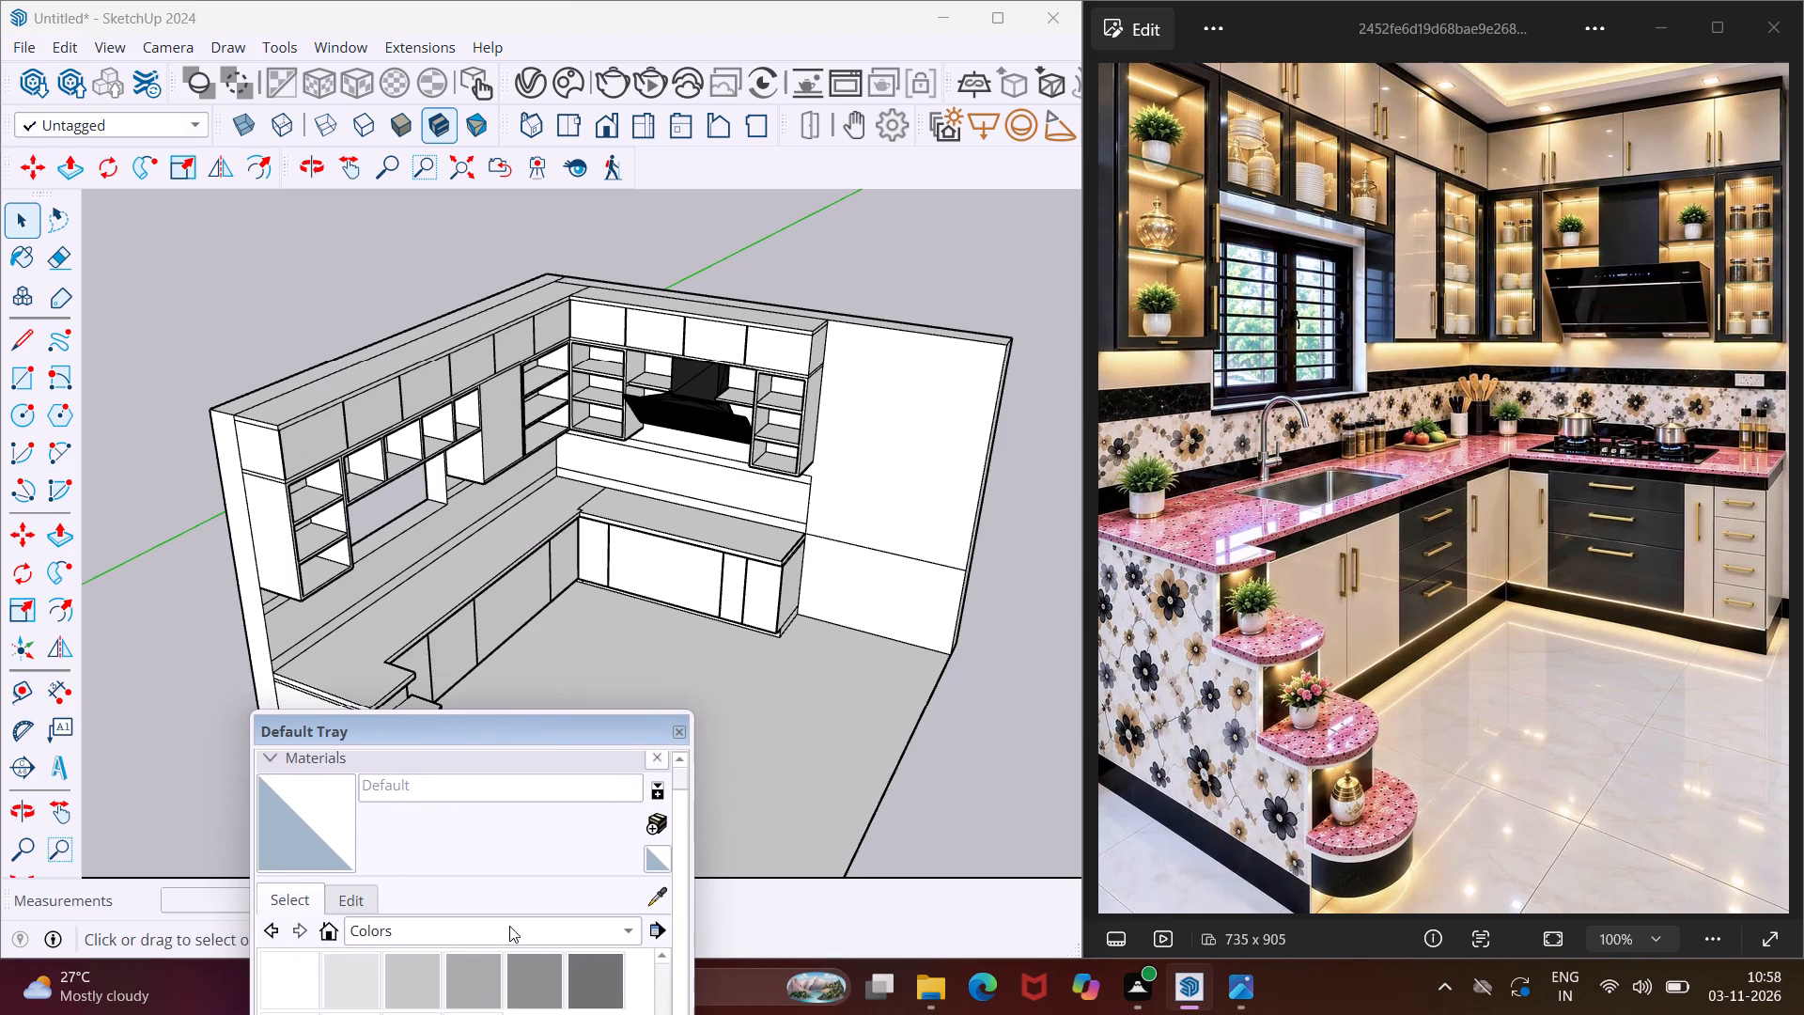
left_click(416, 969)
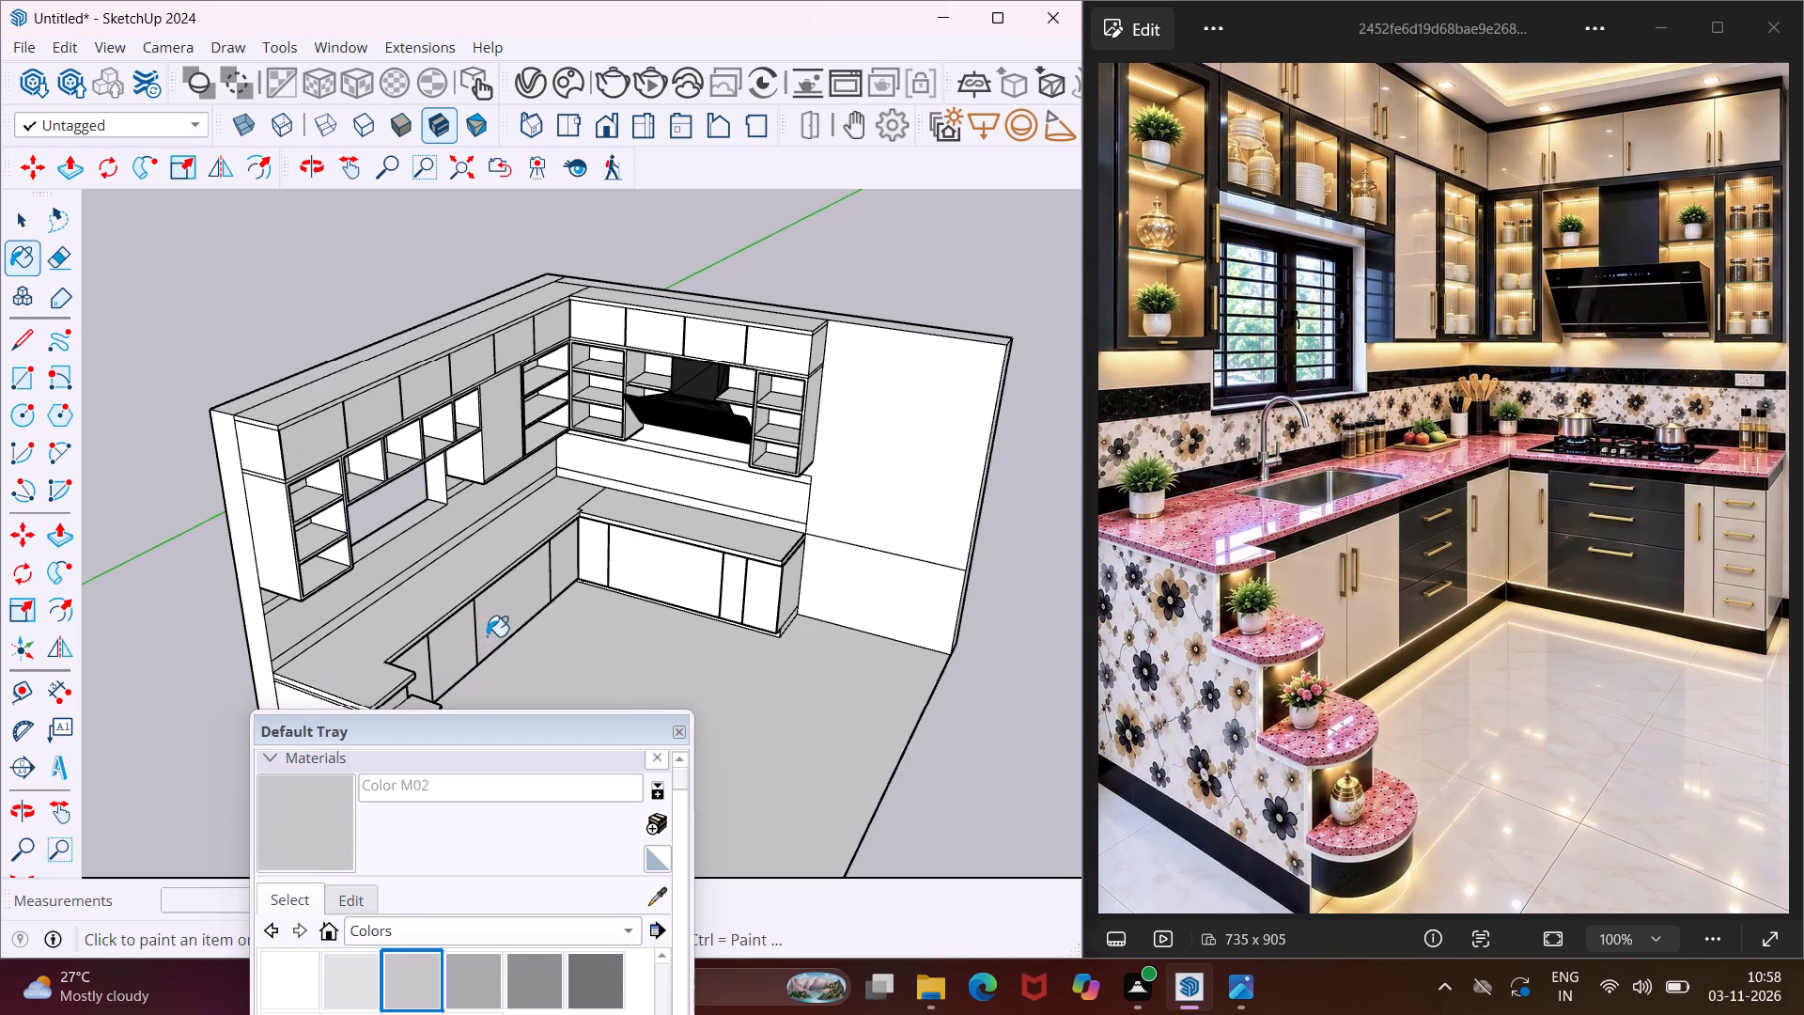
middle_click_drag(487, 636, 599, 396)
left_click(415, 638)
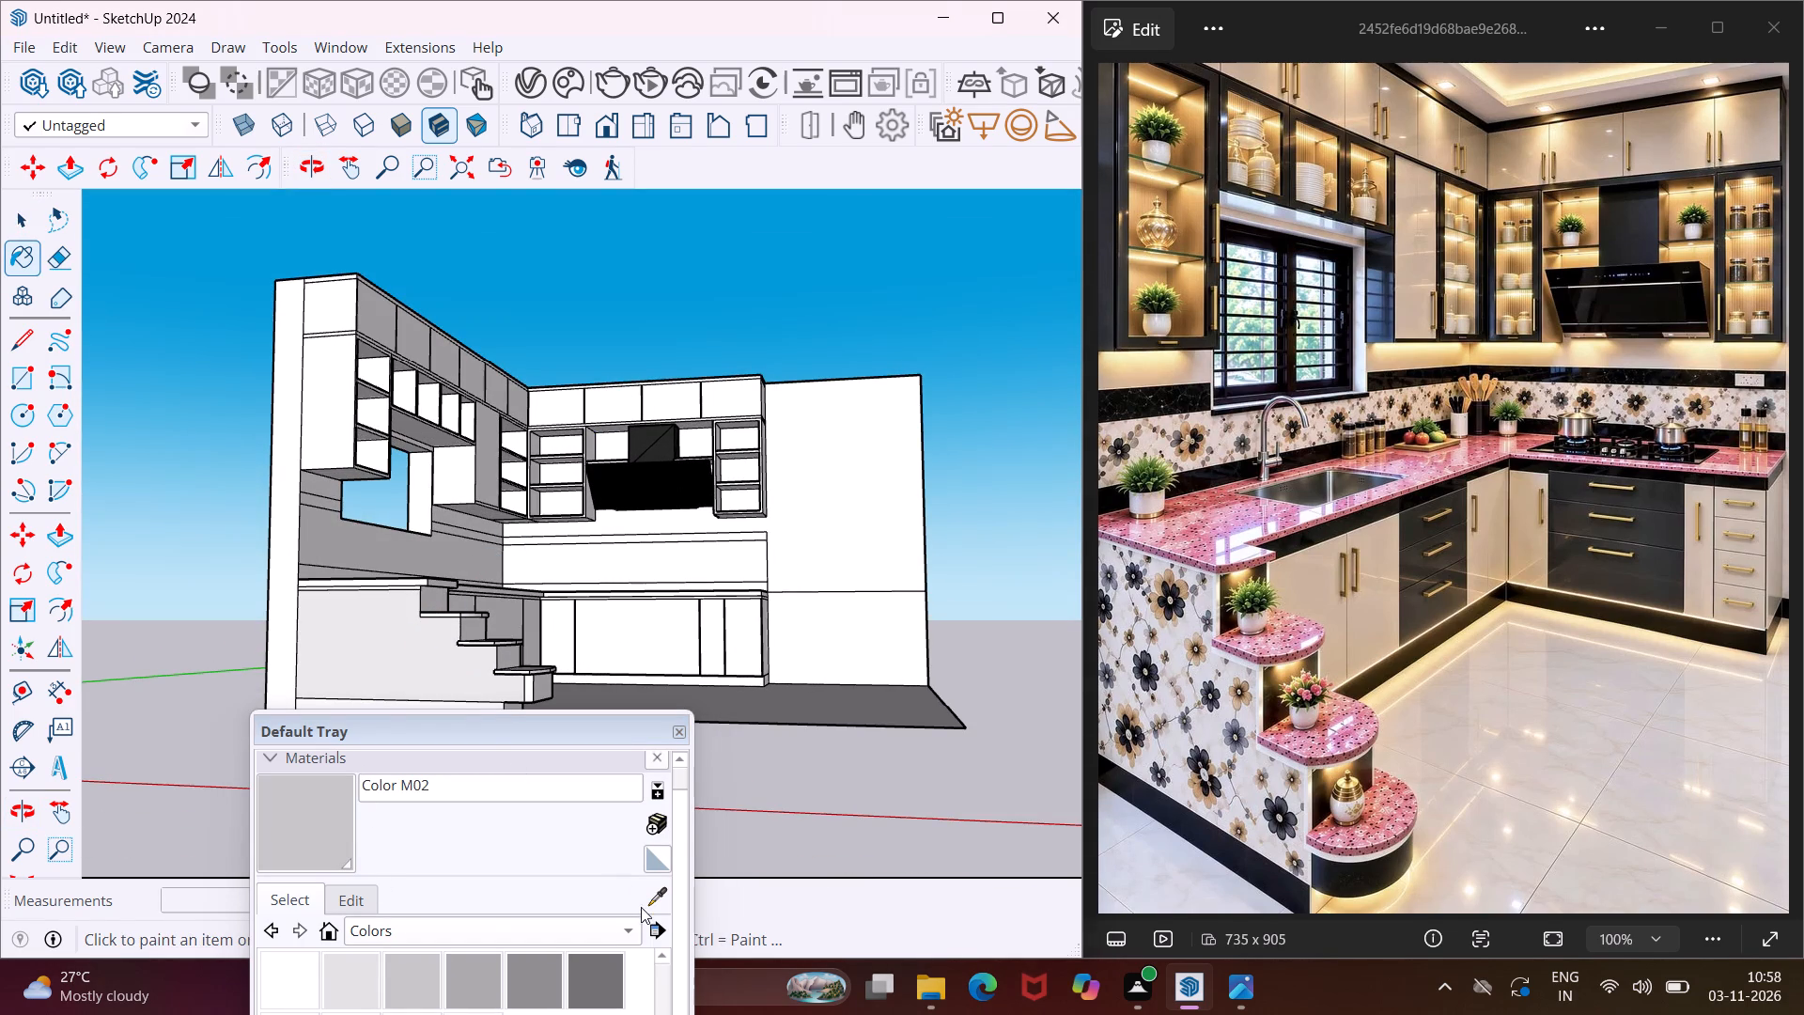
Open Color M02 for editing and start choosing a texture image for it.
left_click(353, 906)
scroll(495, 888, "down", 3)
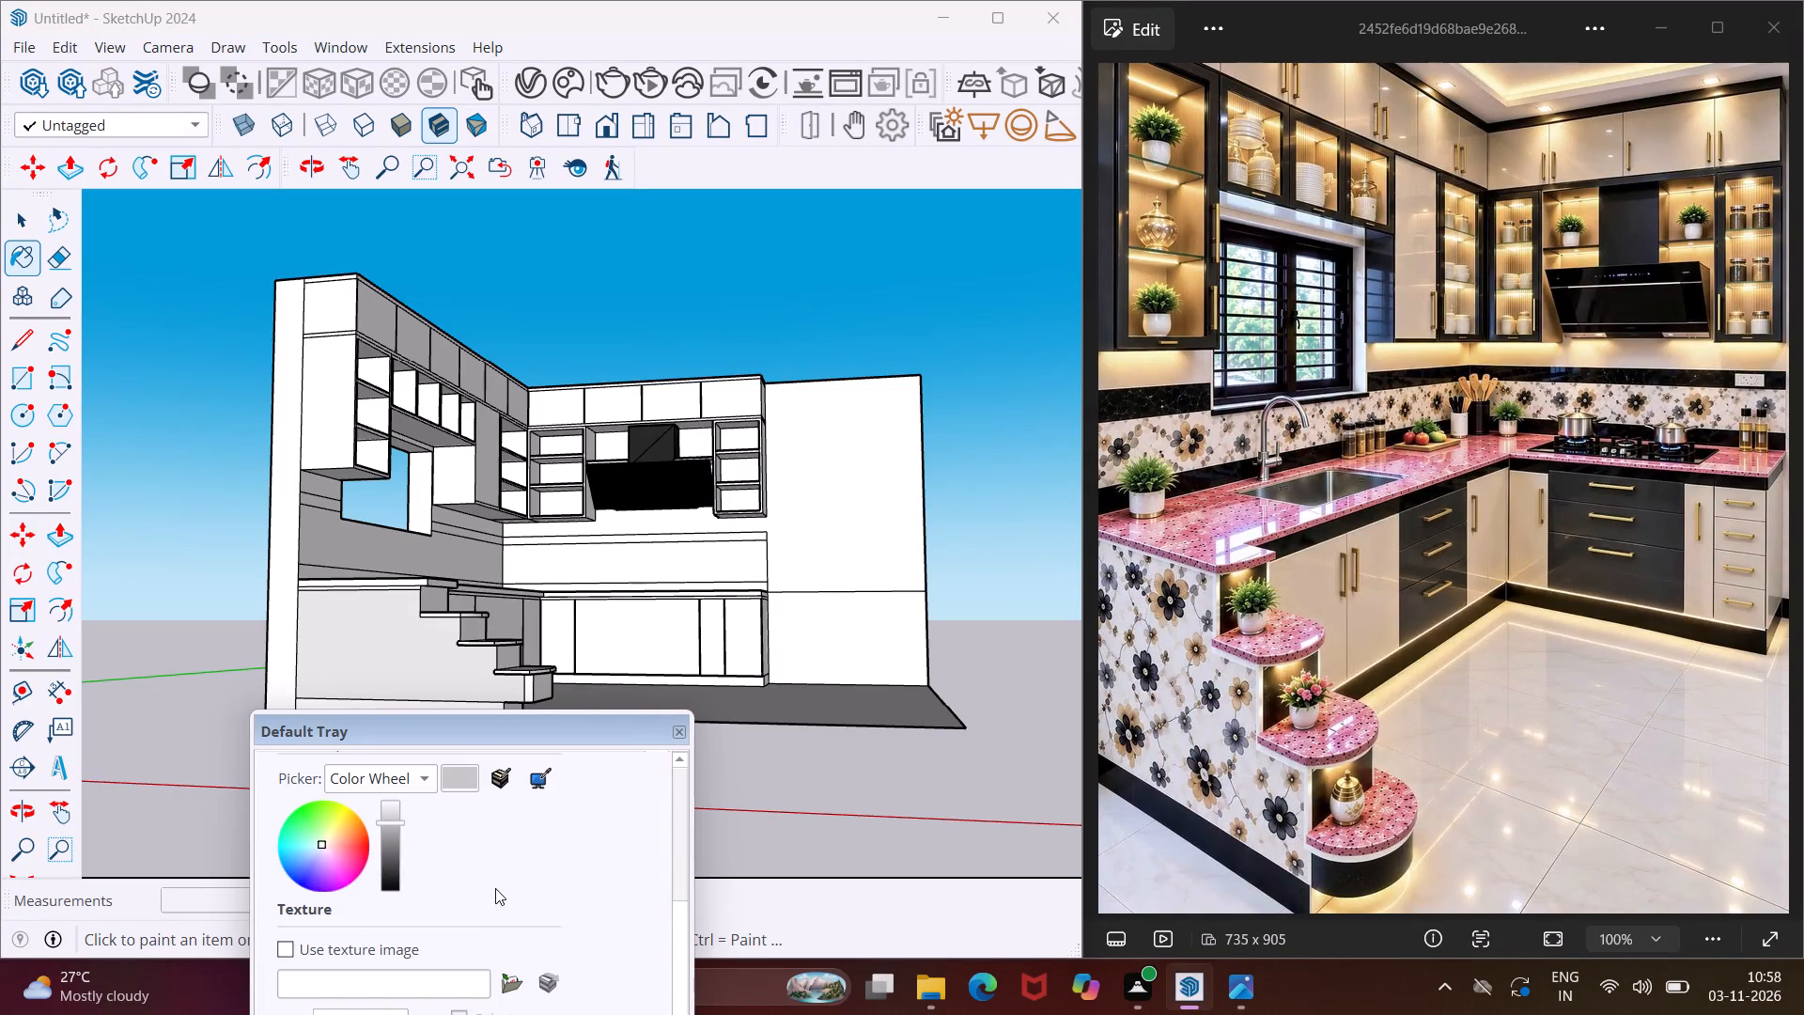
left_click(510, 984)
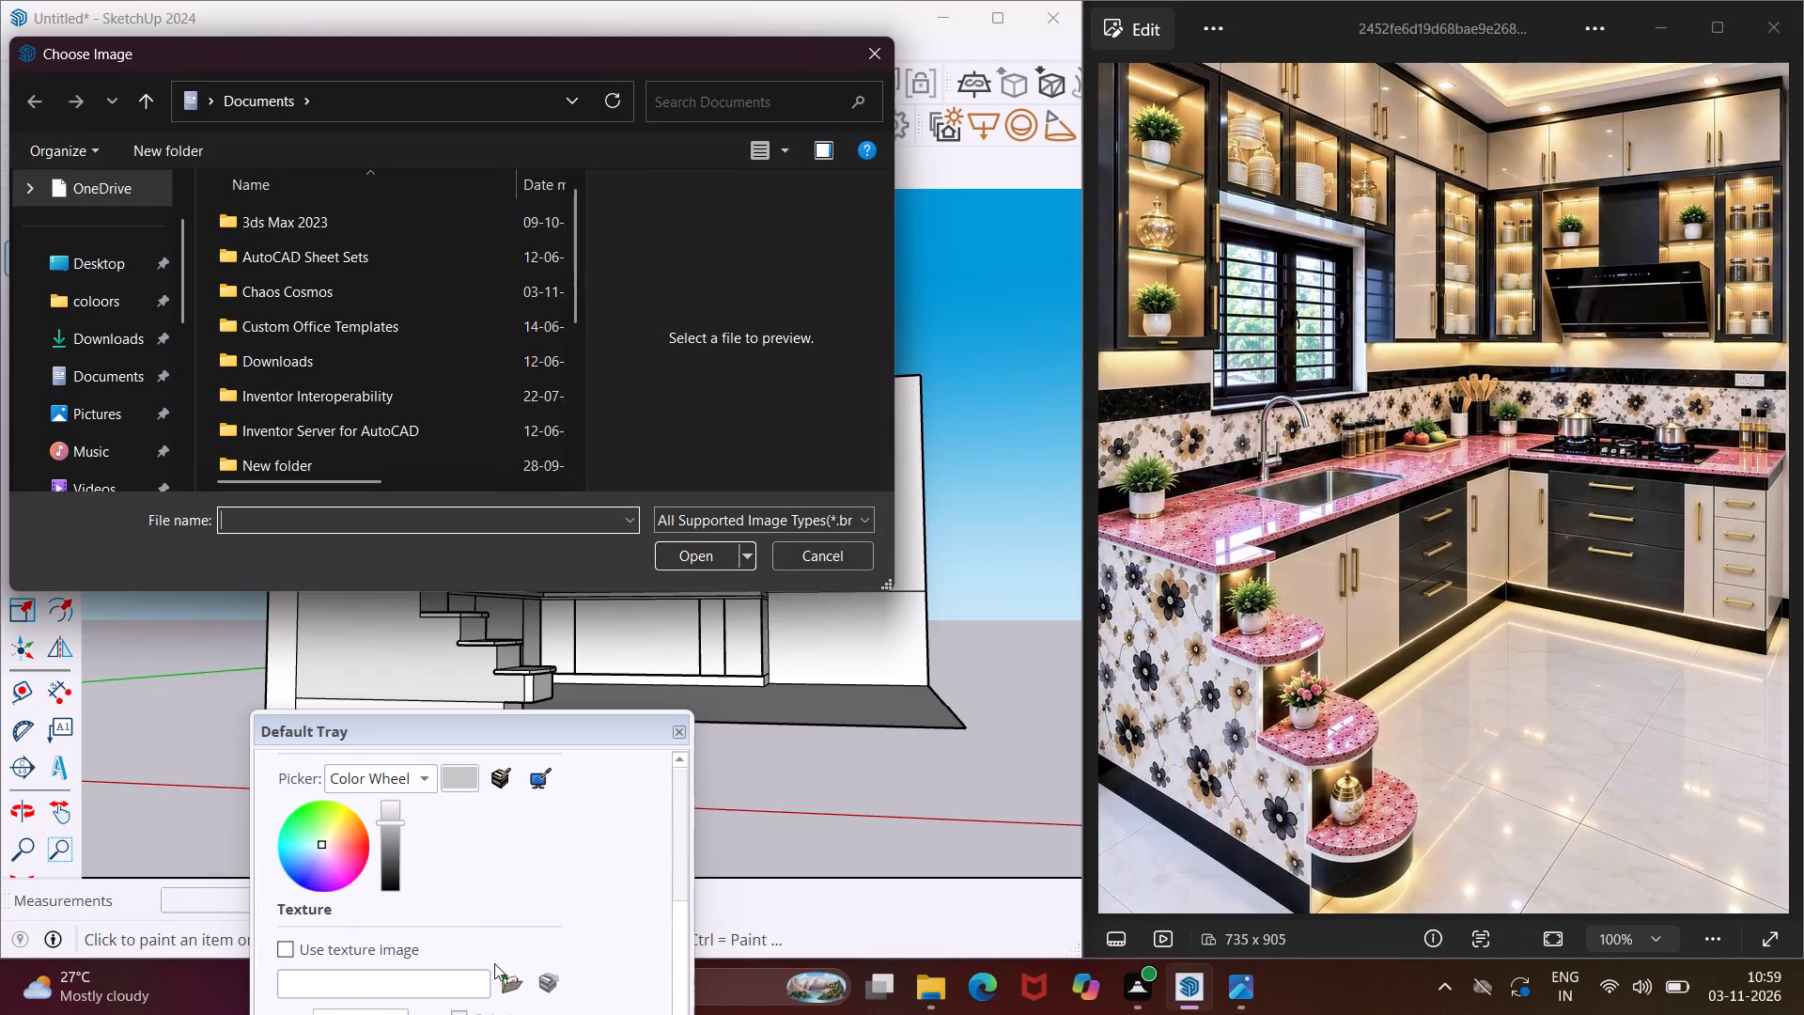
Look through the images in the Downloads folder for a texture suited to the stepped end panel.
left_click(139, 331)
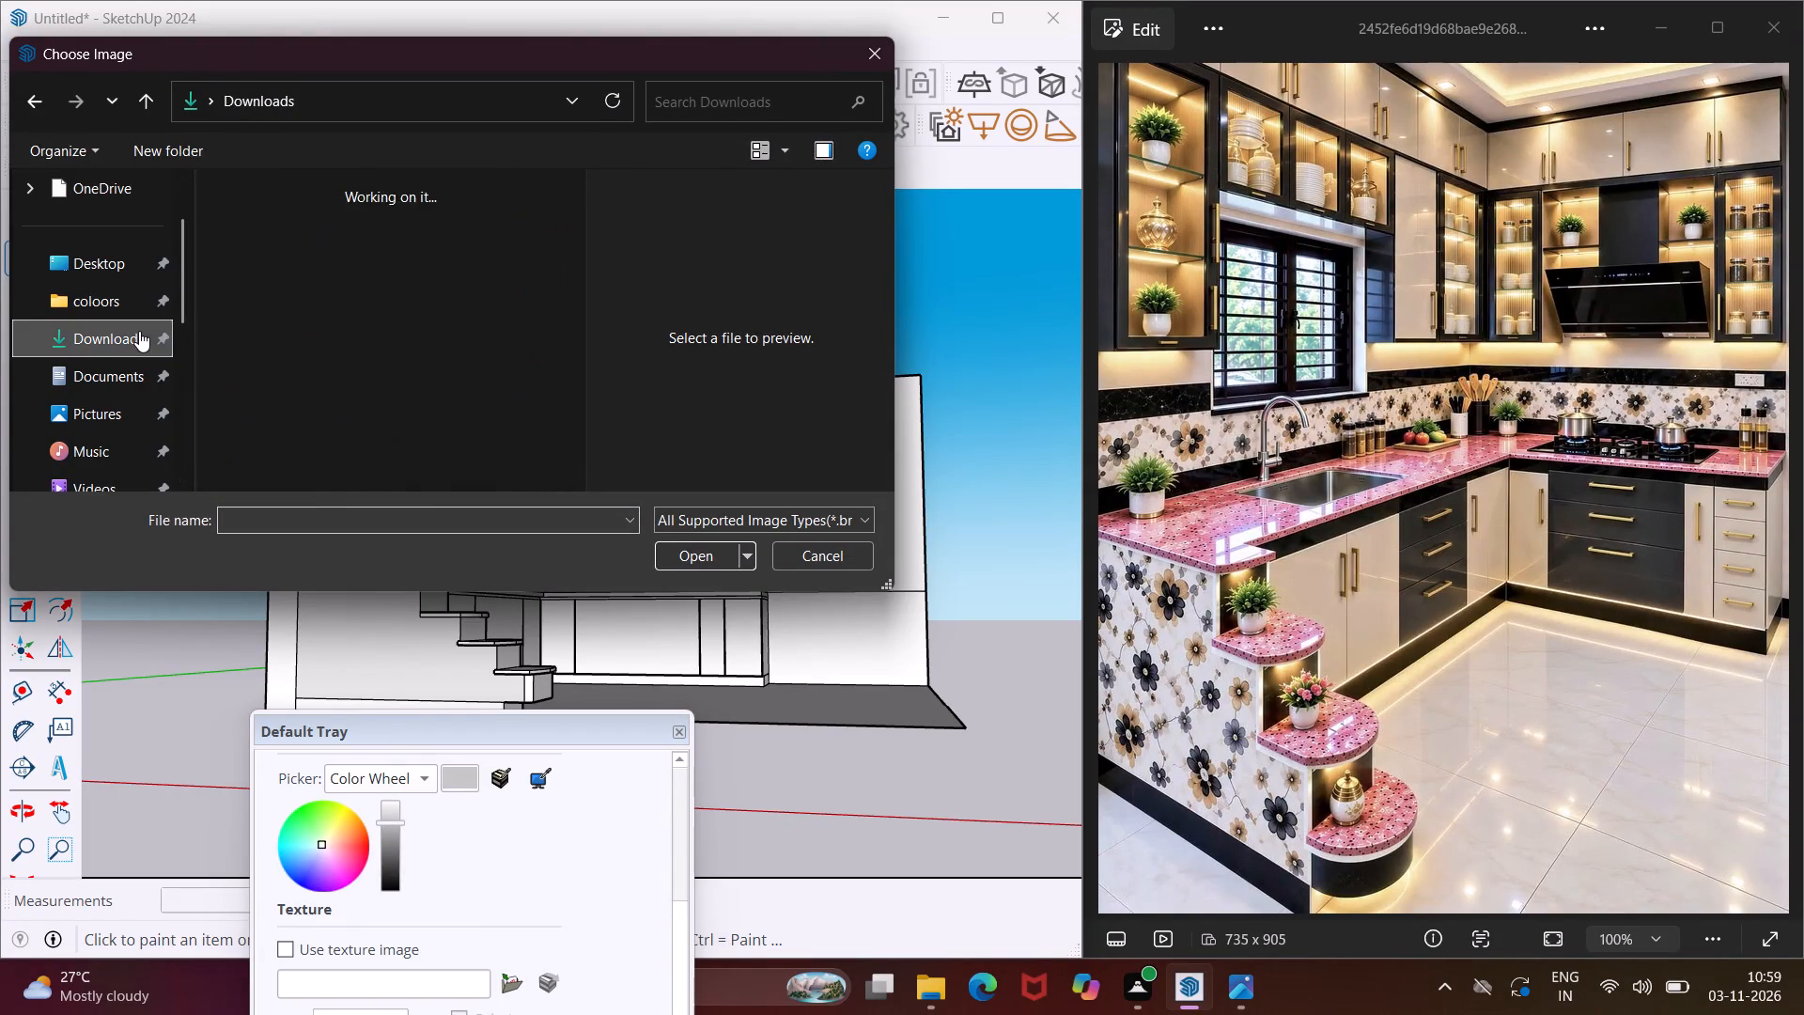
scroll(289, 289, "down", 1)
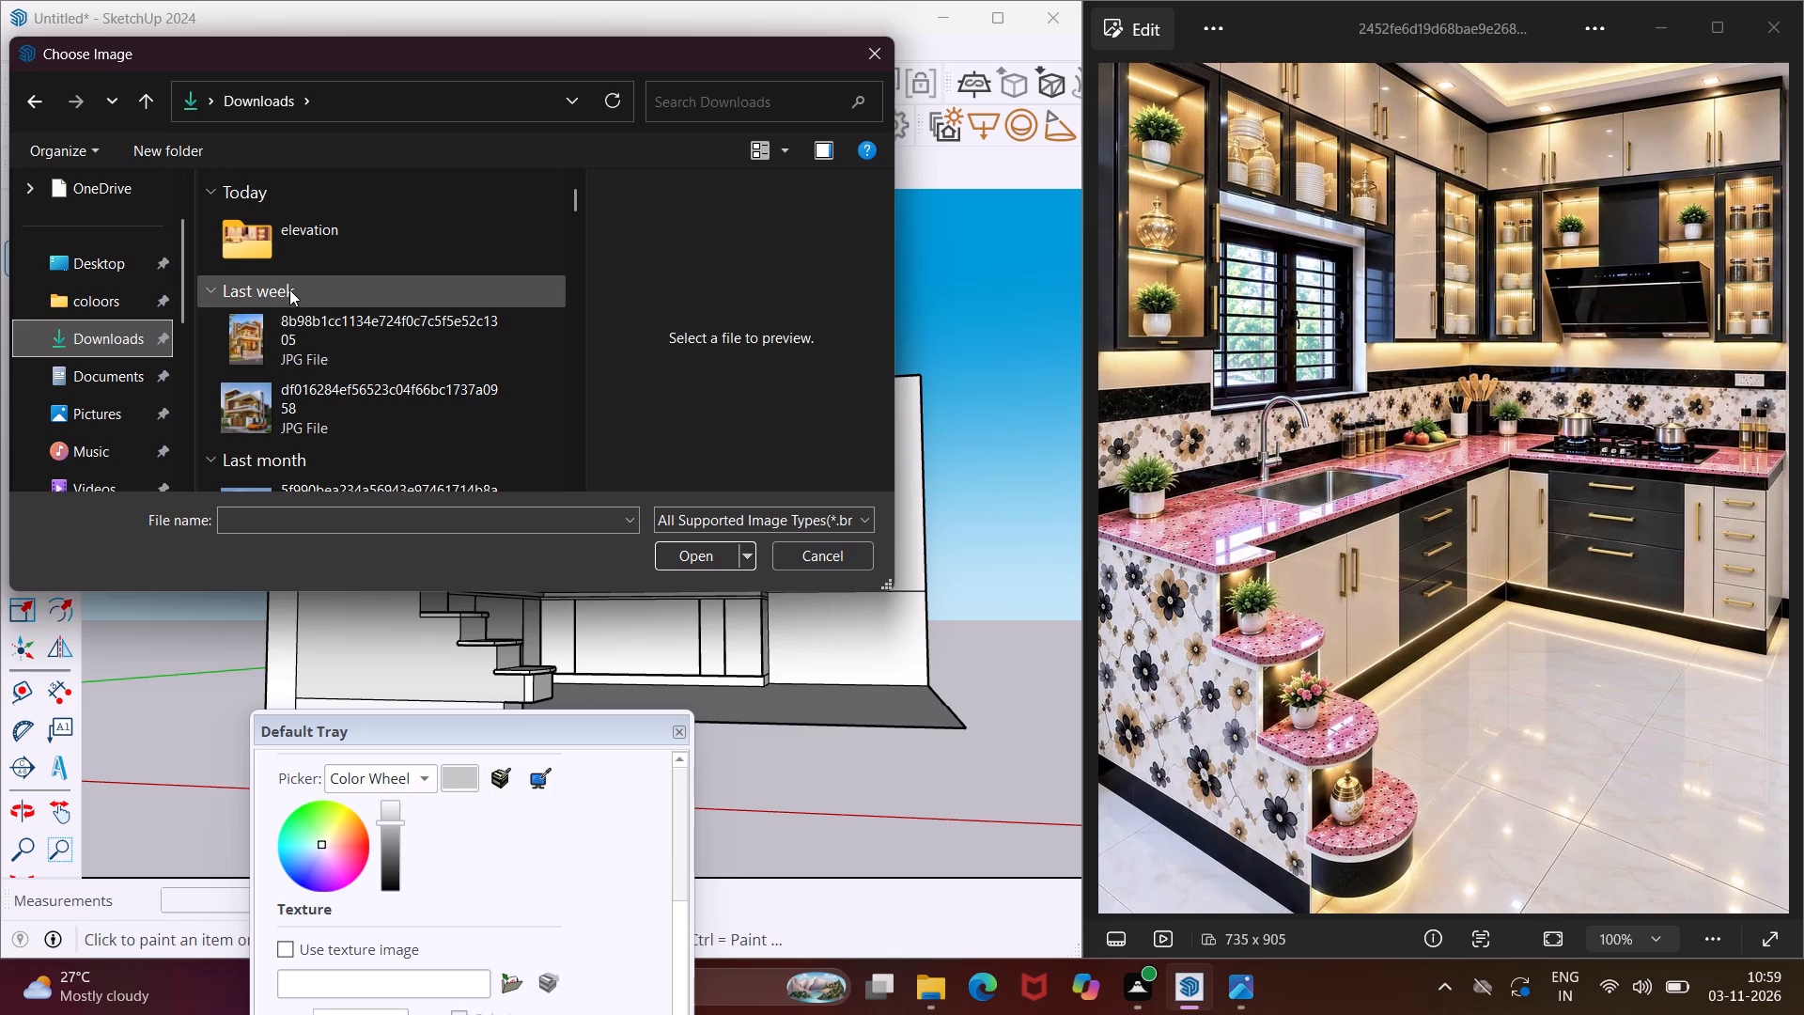
scroll(289, 289, "down", 1)
scroll(289, 289, "up", 6)
scroll(290, 289, "down", 5)
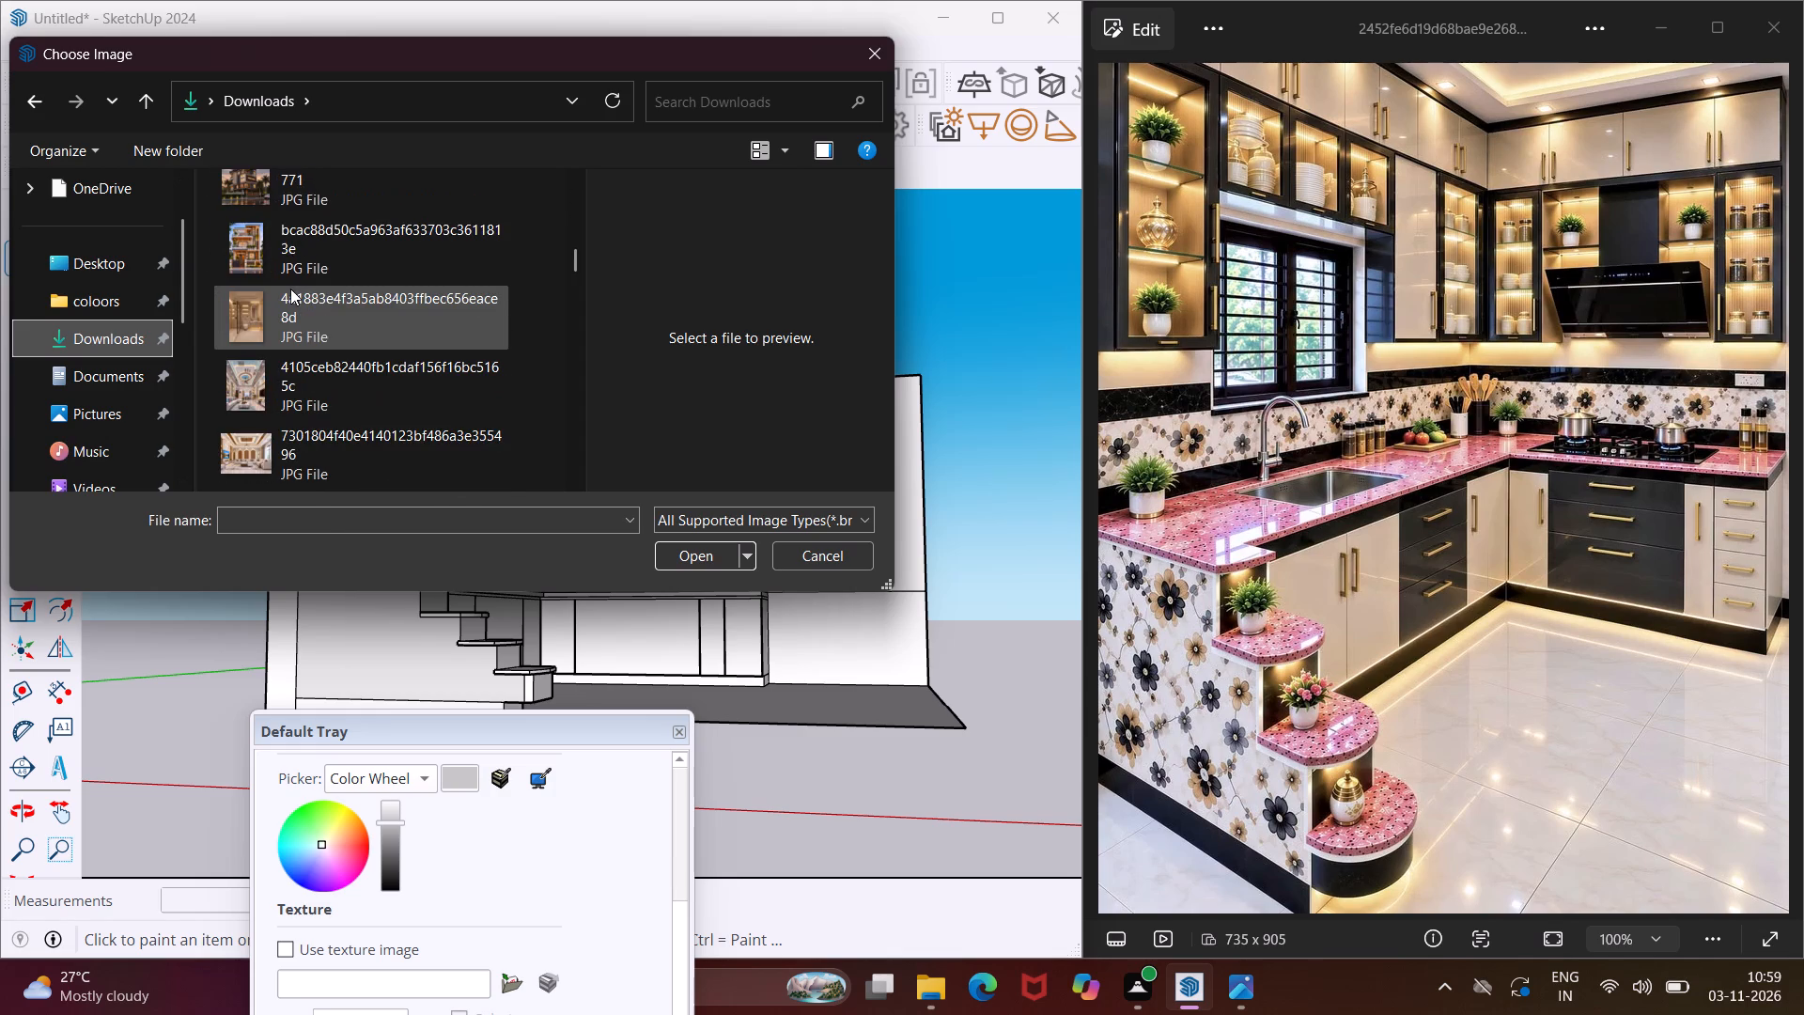
scroll(290, 289, "up", 5)
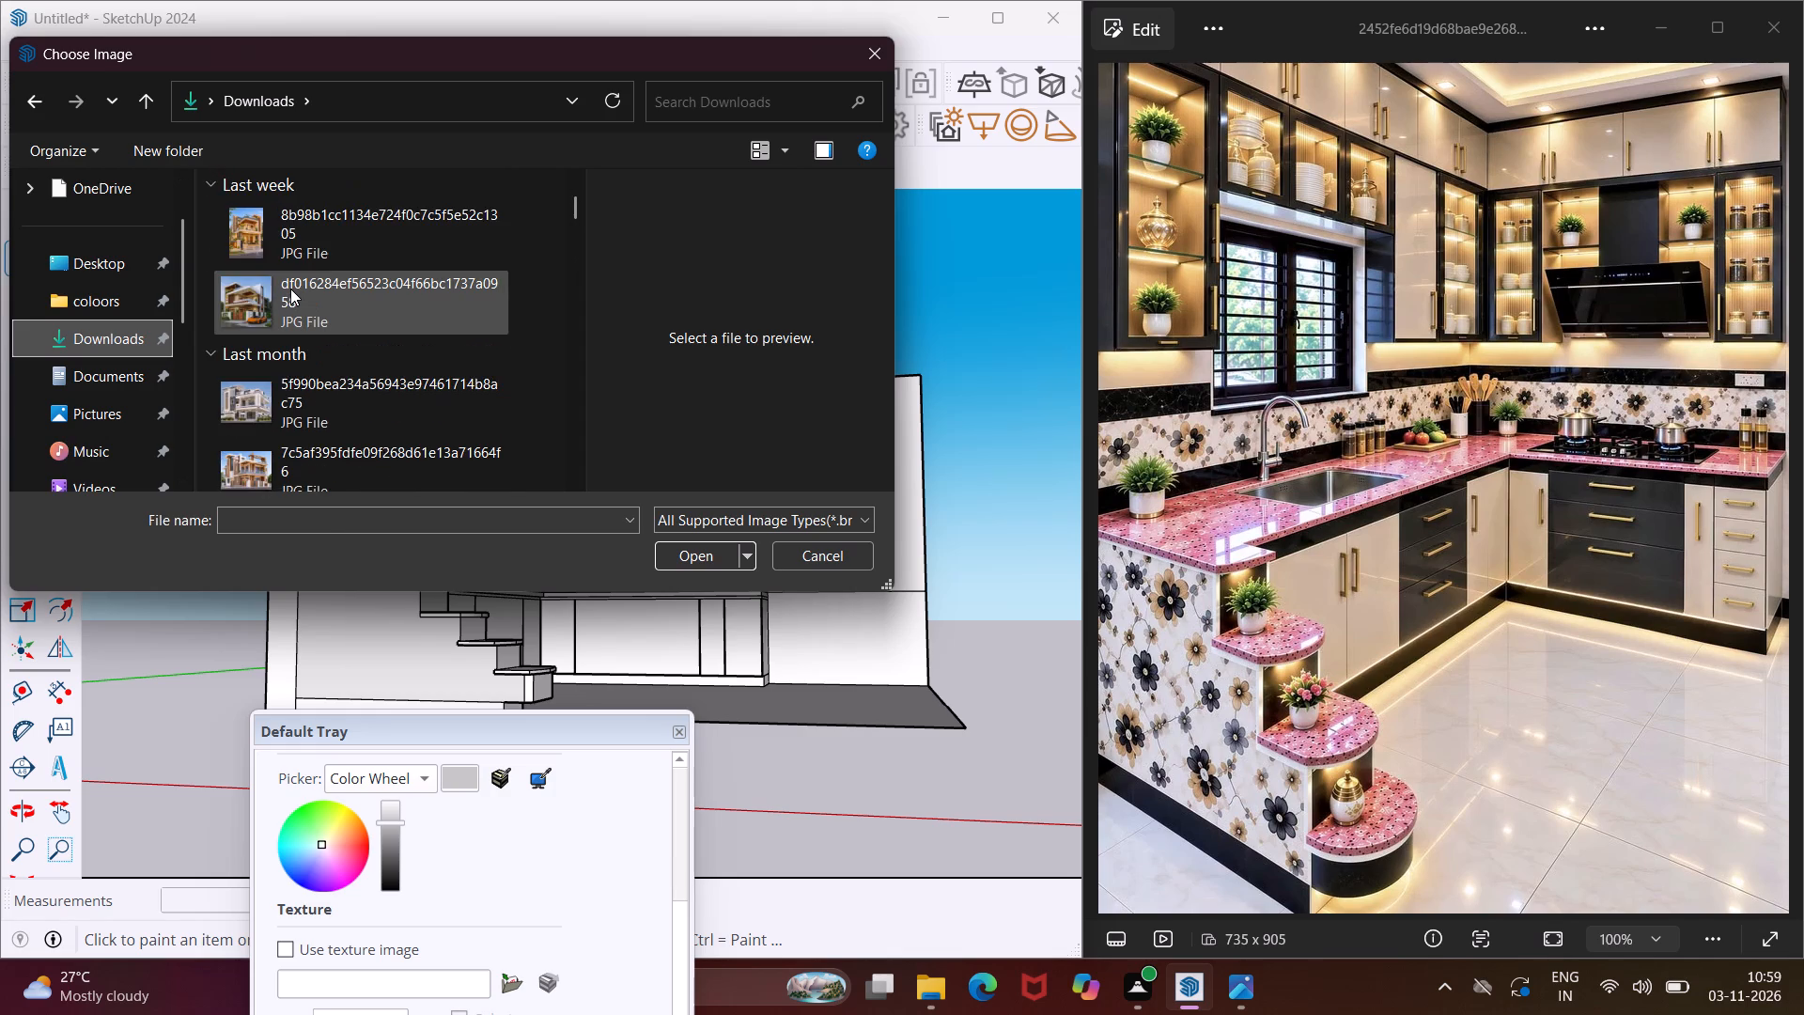
scroll(290, 289, "up", 5)
scroll(290, 289, "down", 11)
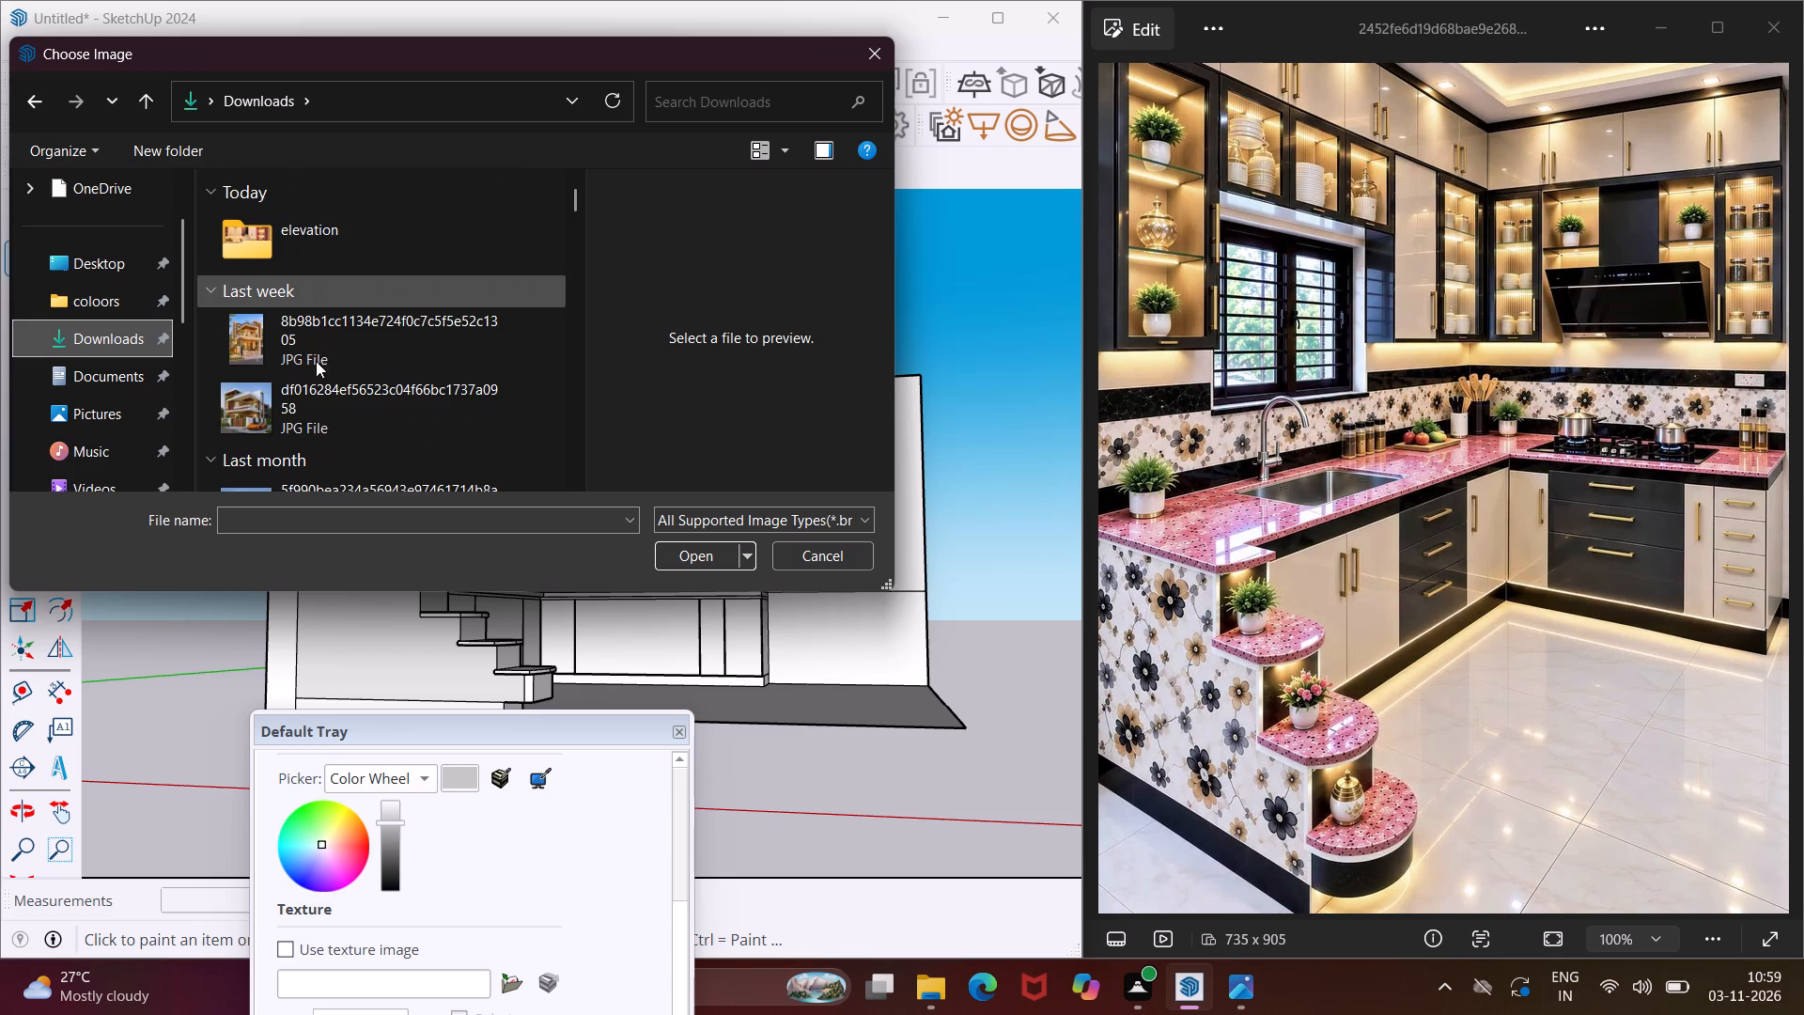
scroll(336, 414, "down", 8)
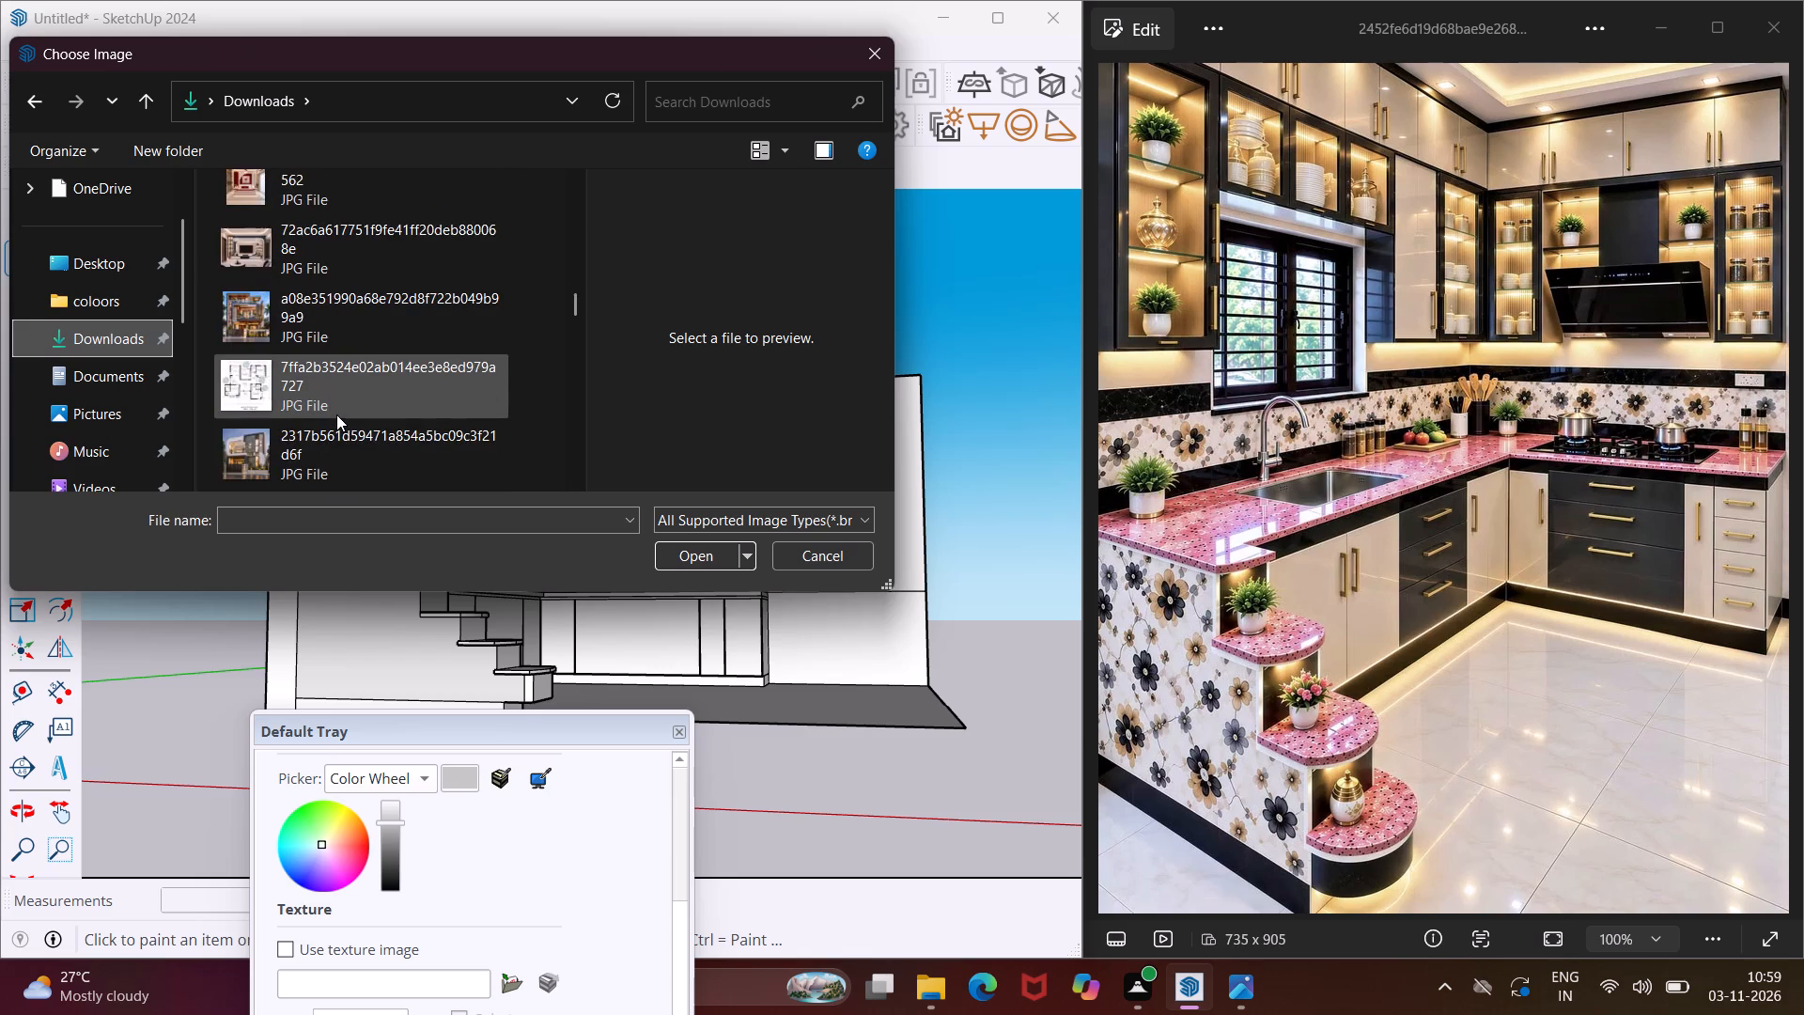
scroll(336, 414, "down", 2)
scroll(336, 414, "up", 3)
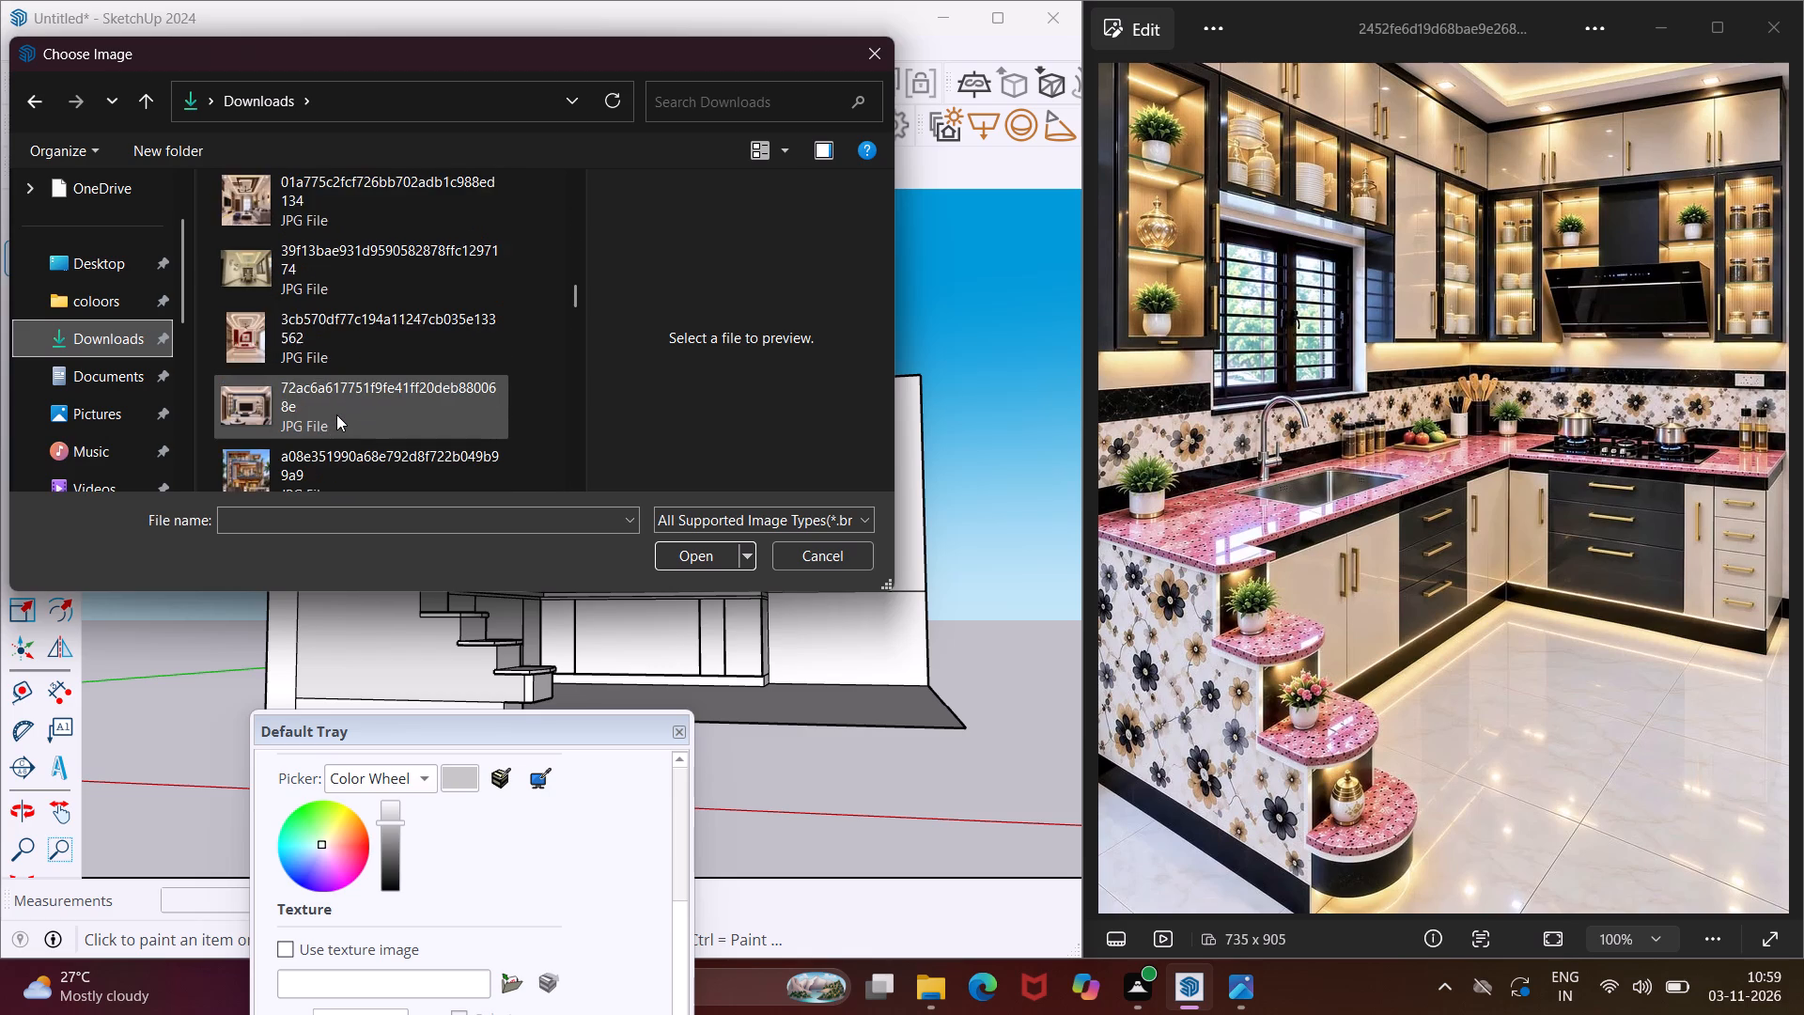
scroll(336, 414, "up", 8)
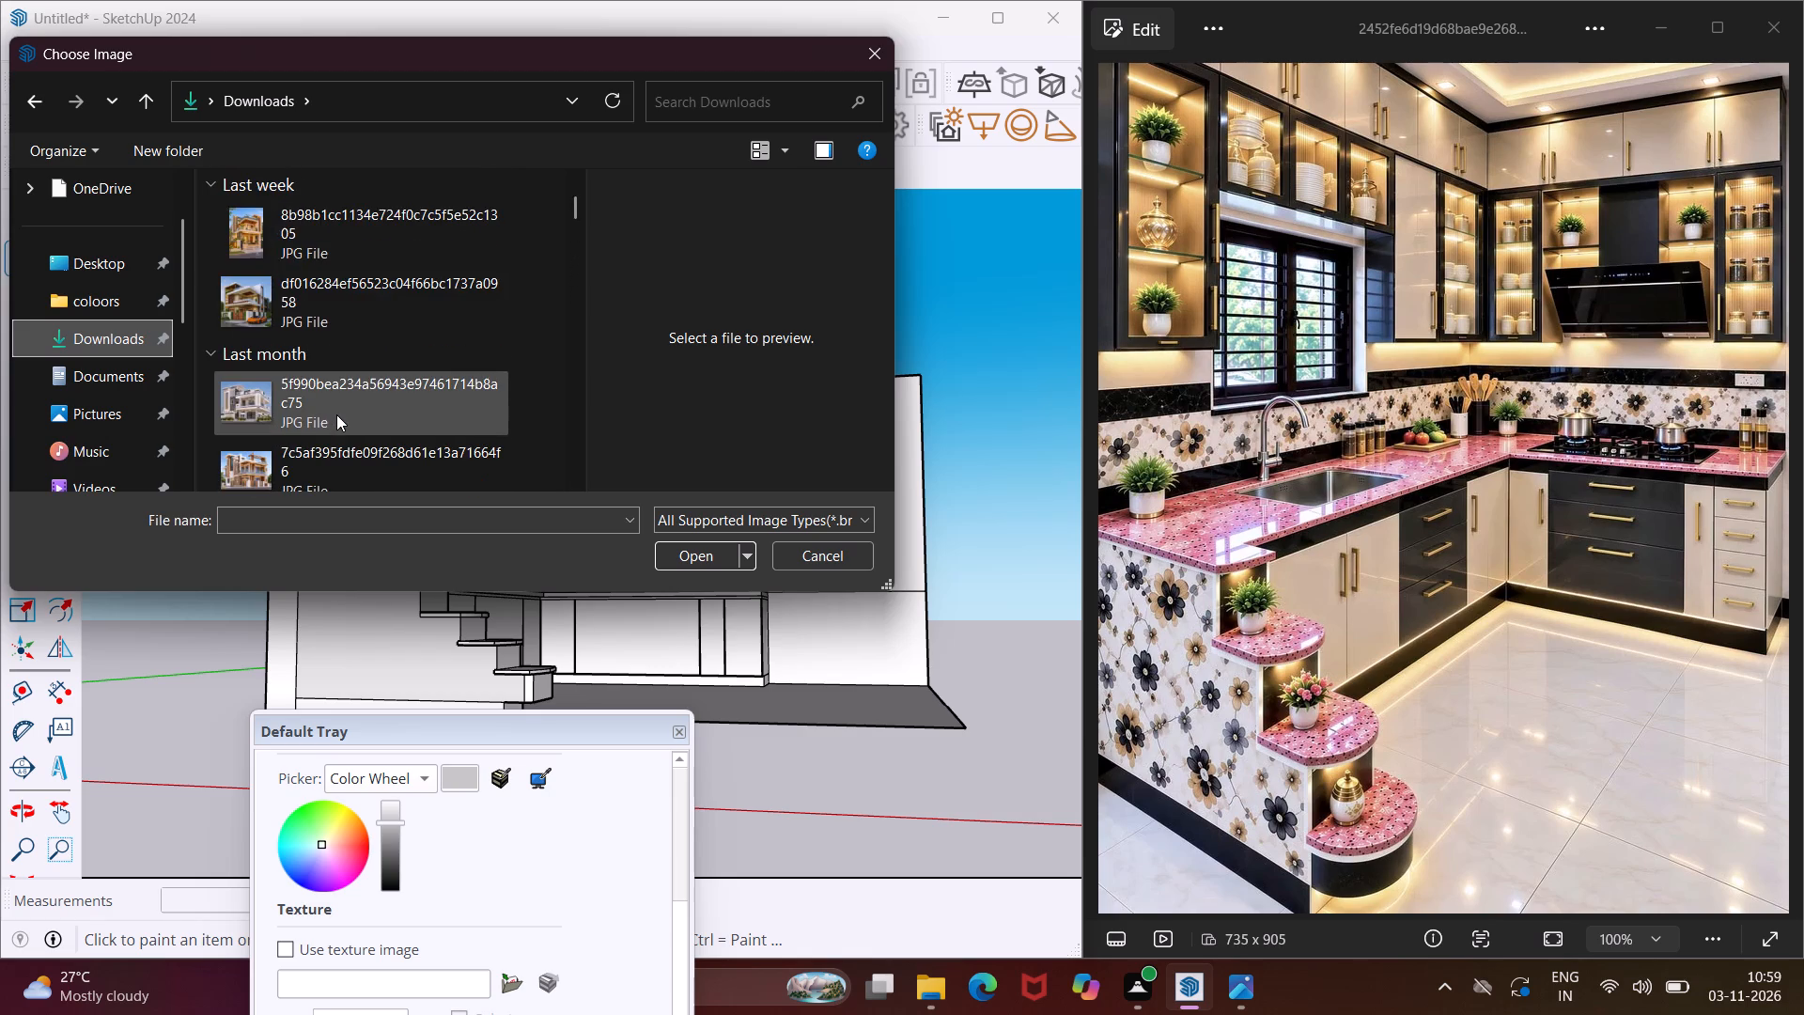
scroll(336, 414, "up", 5)
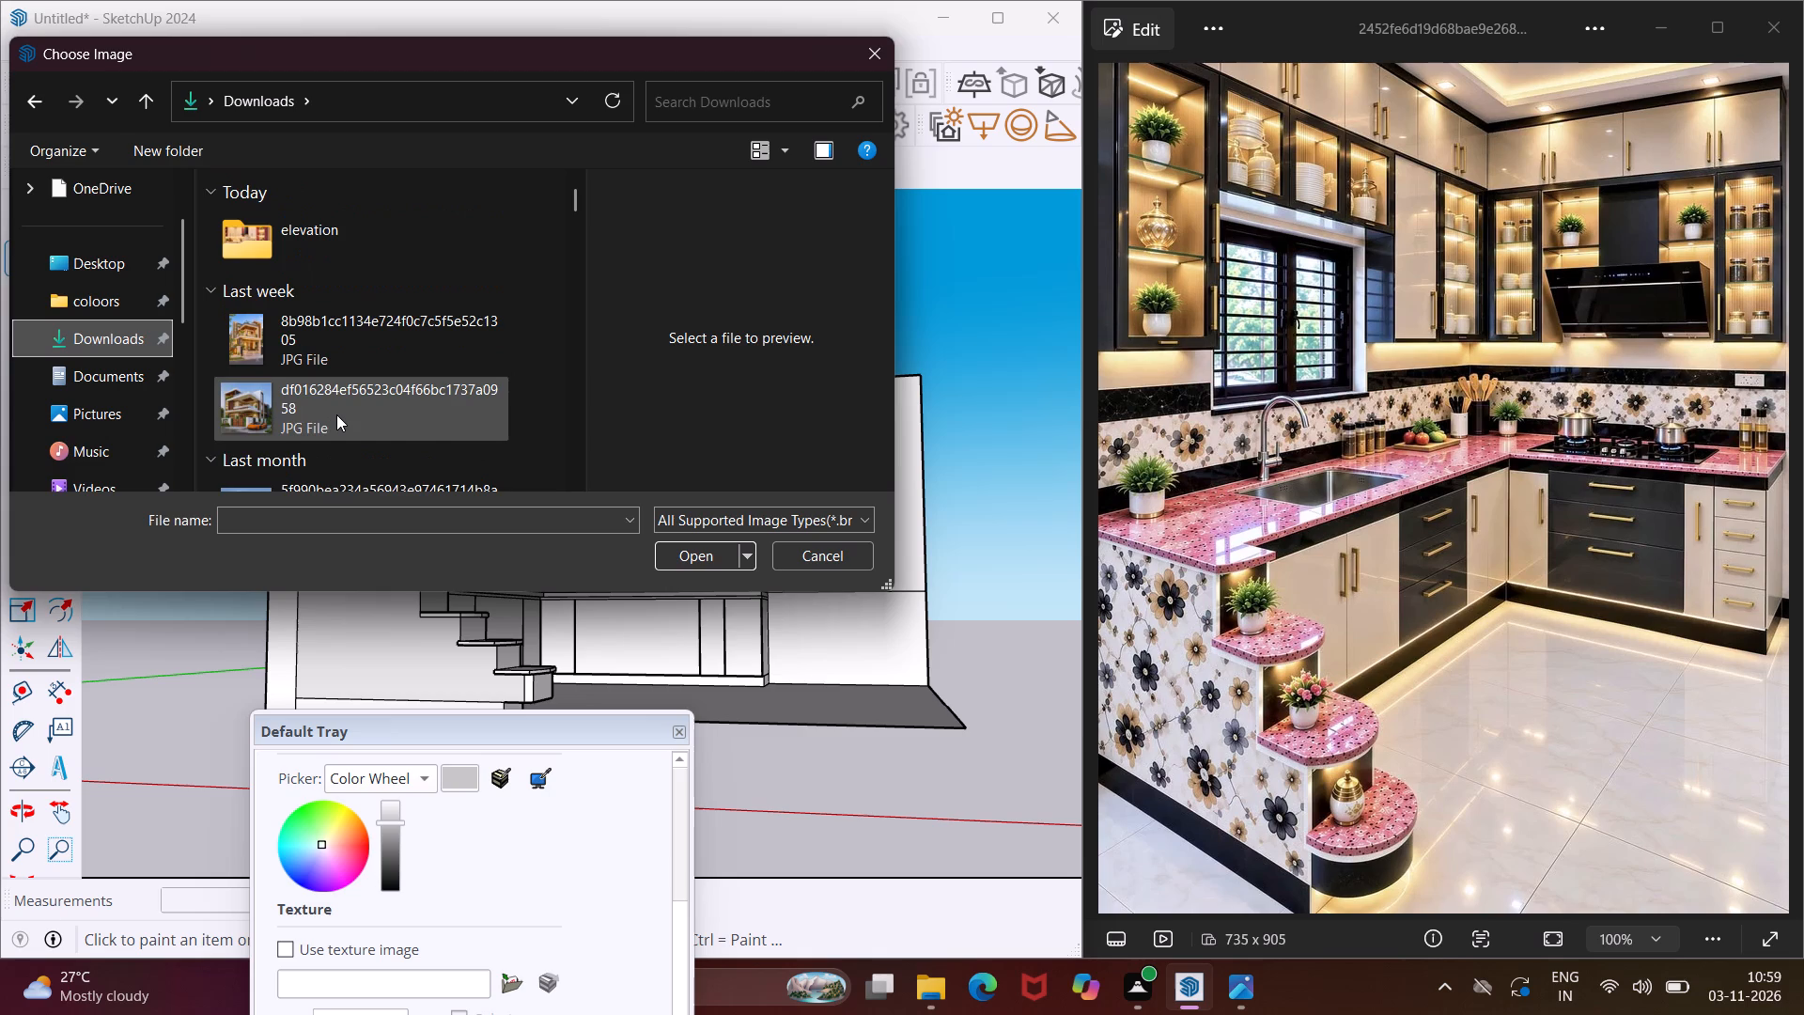
scroll(336, 414, "down", 3)
scroll(336, 414, "up", 3)
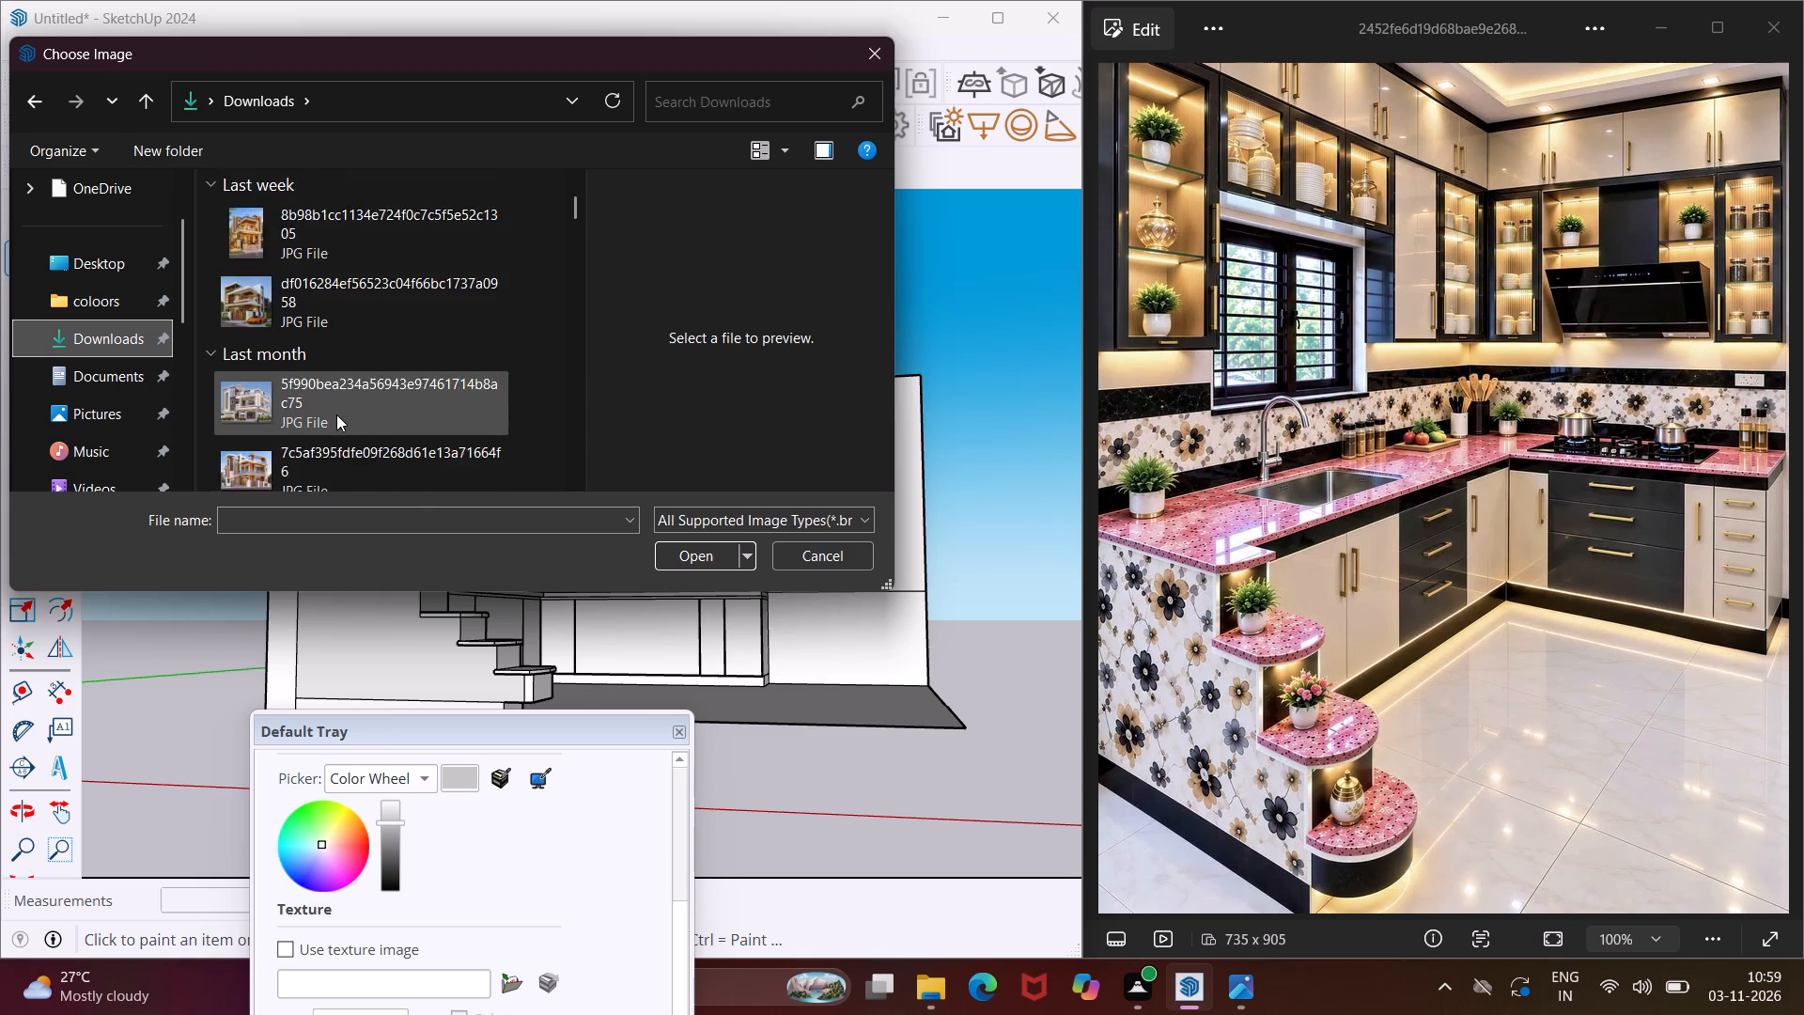
scroll(336, 414, "up", 5)
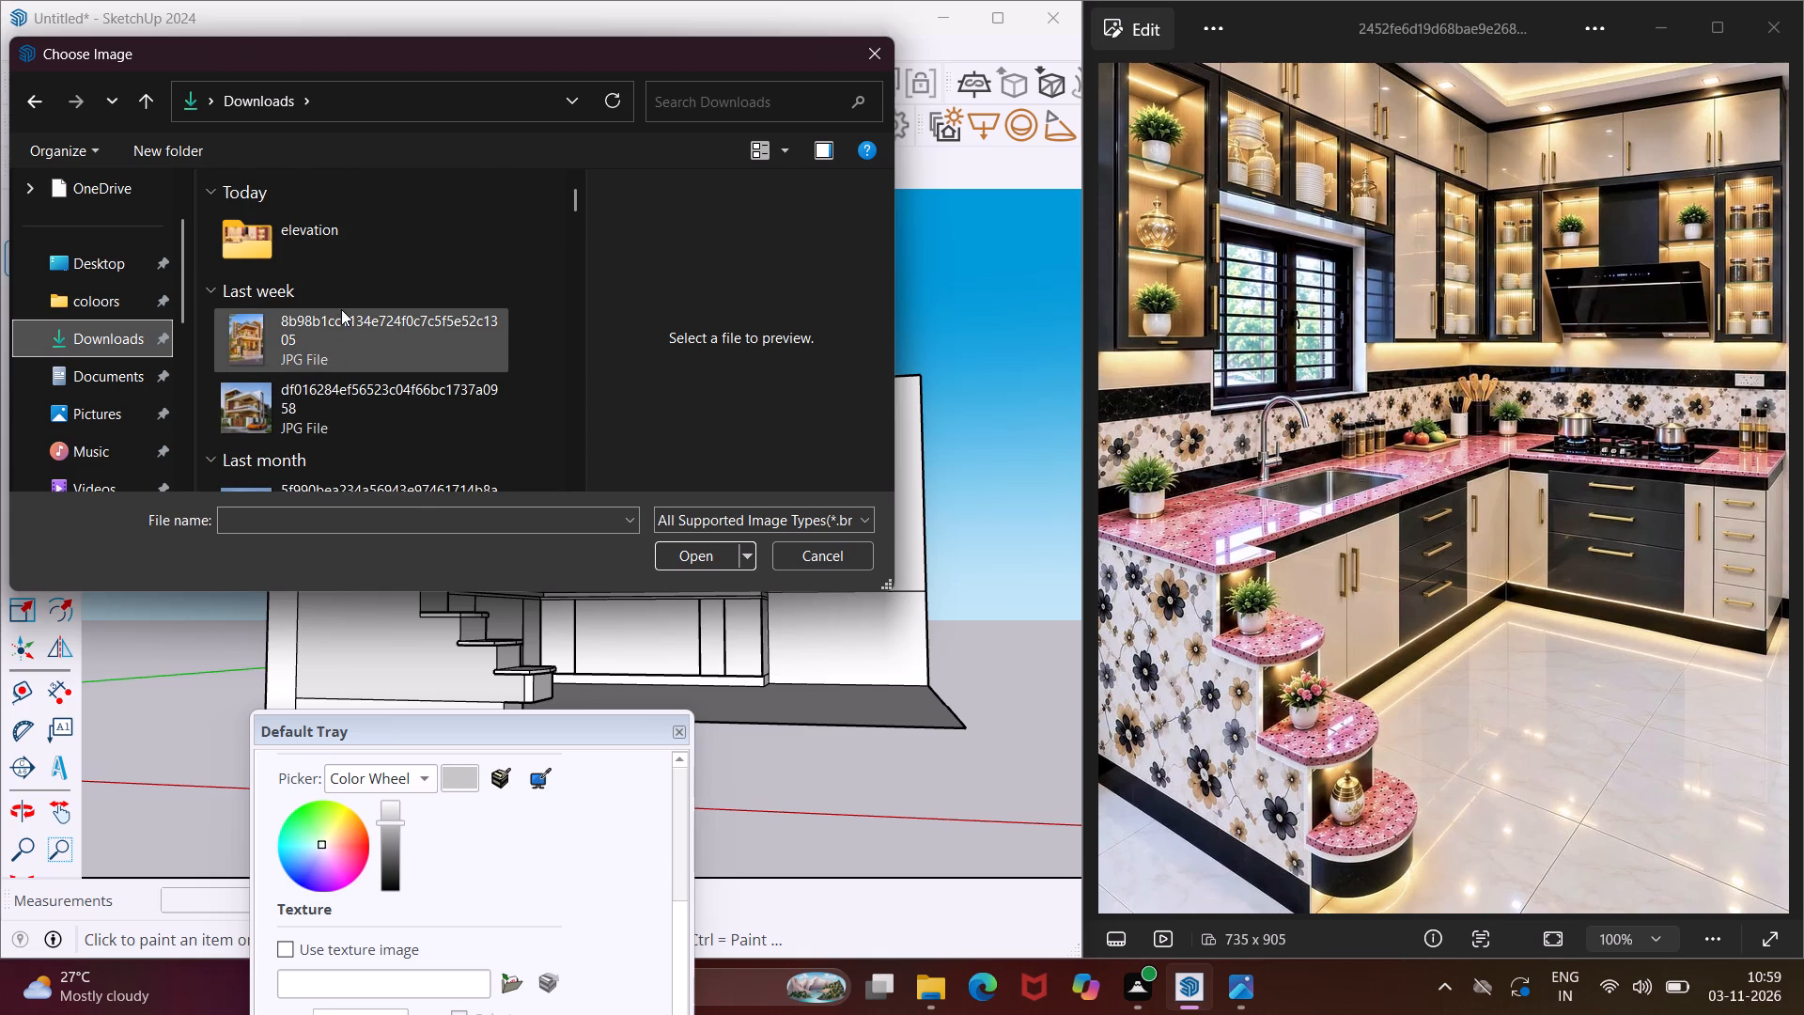
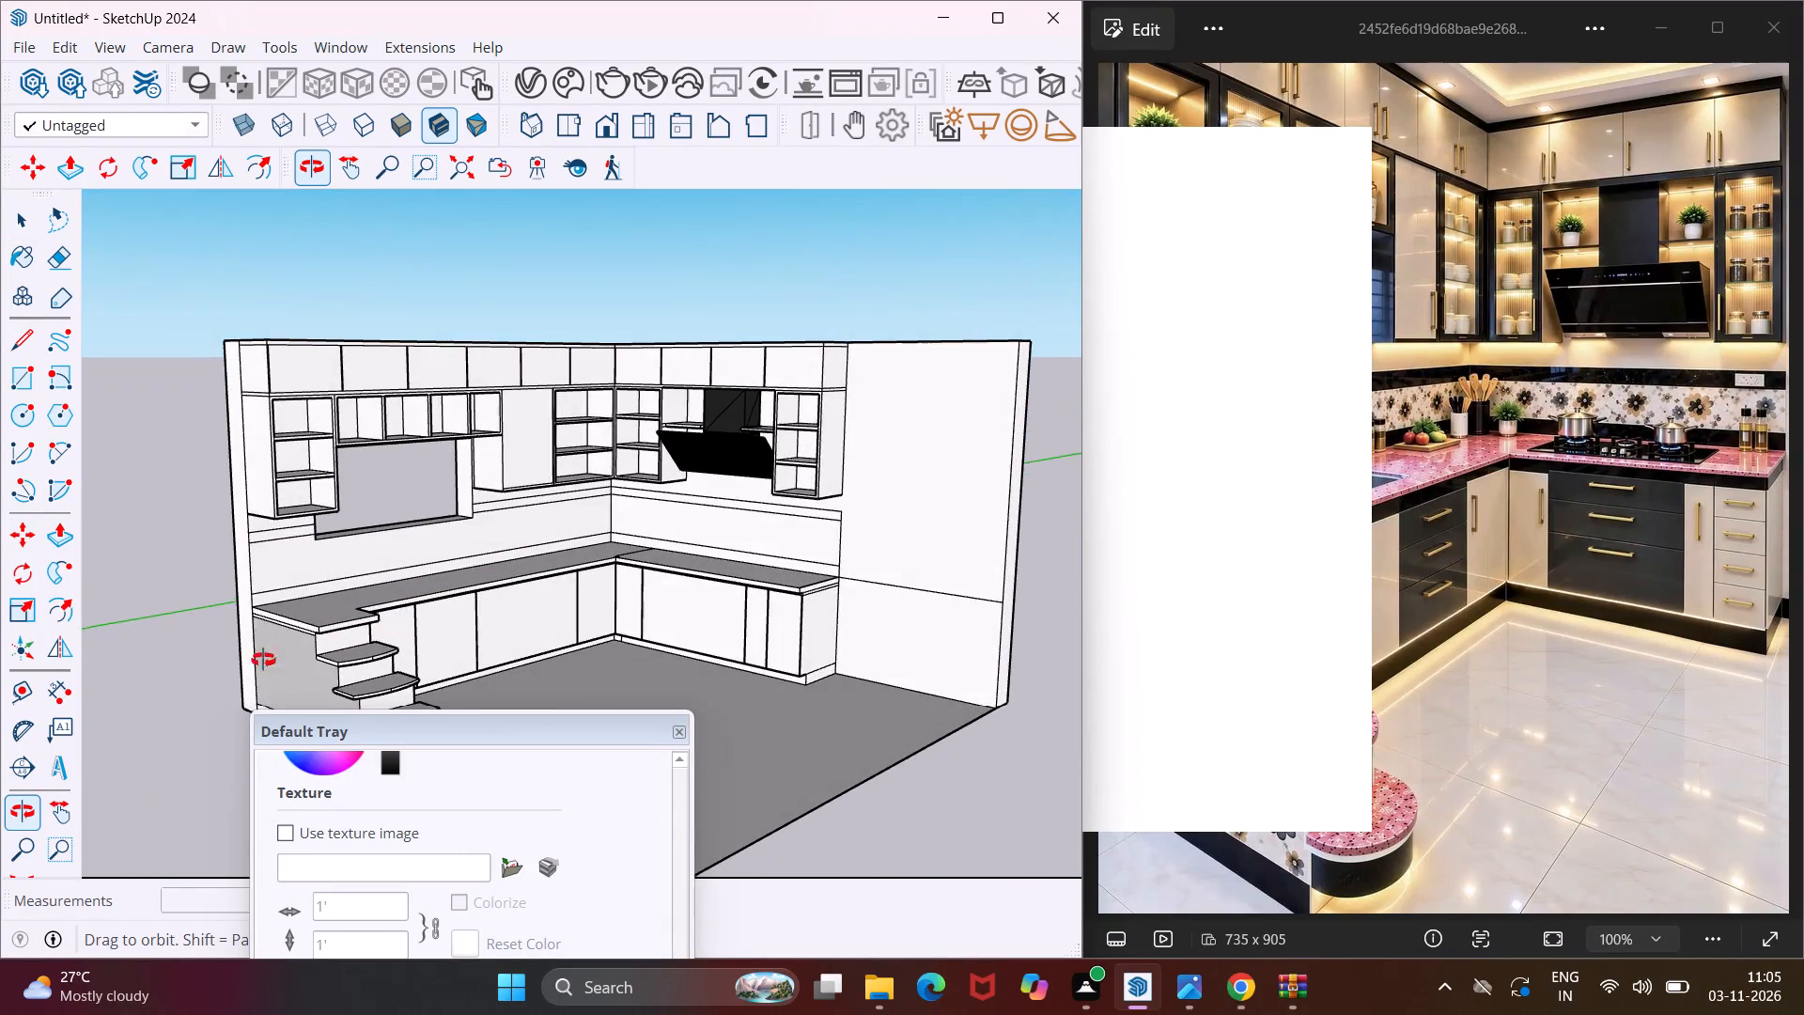
Load the Equinox folder as a material collection from New folder > Wallpapers > SketchUp (3) > SketchUp on the Desktop.
scroll(196, 674, "up", 1)
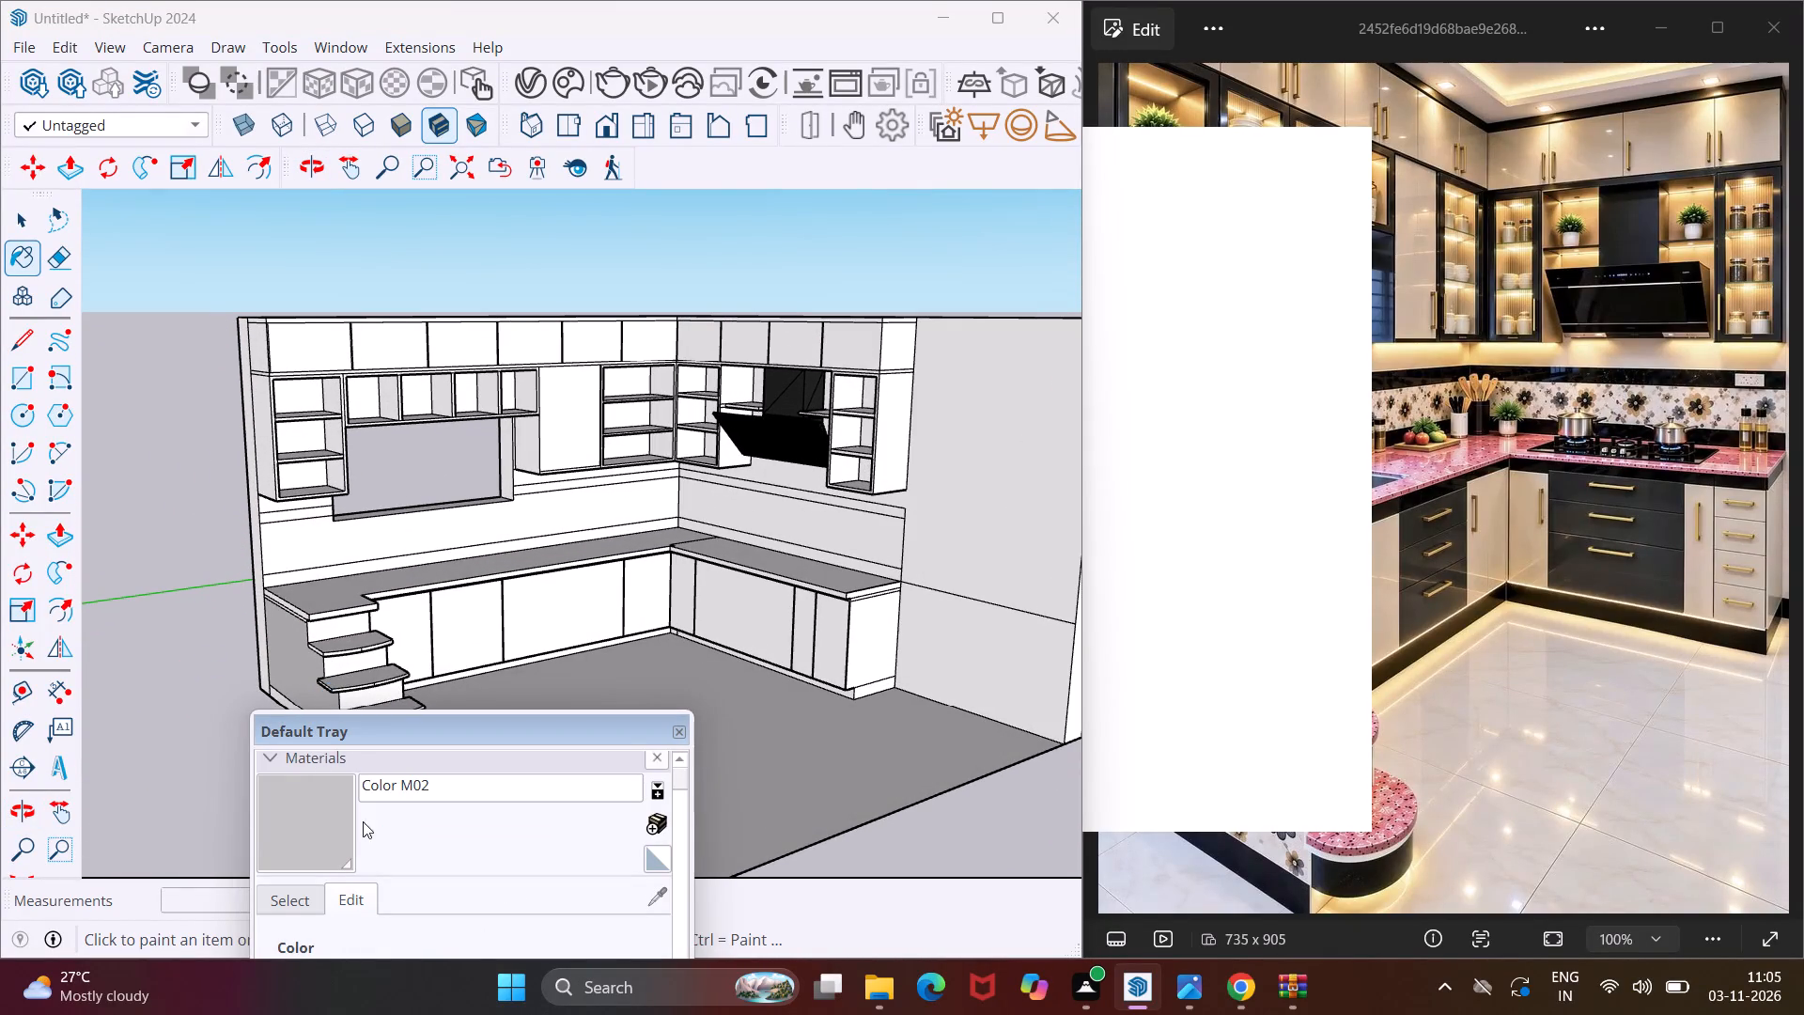
left_click(291, 902)
left_click(339, 906)
scroll(389, 851, "down", 1)
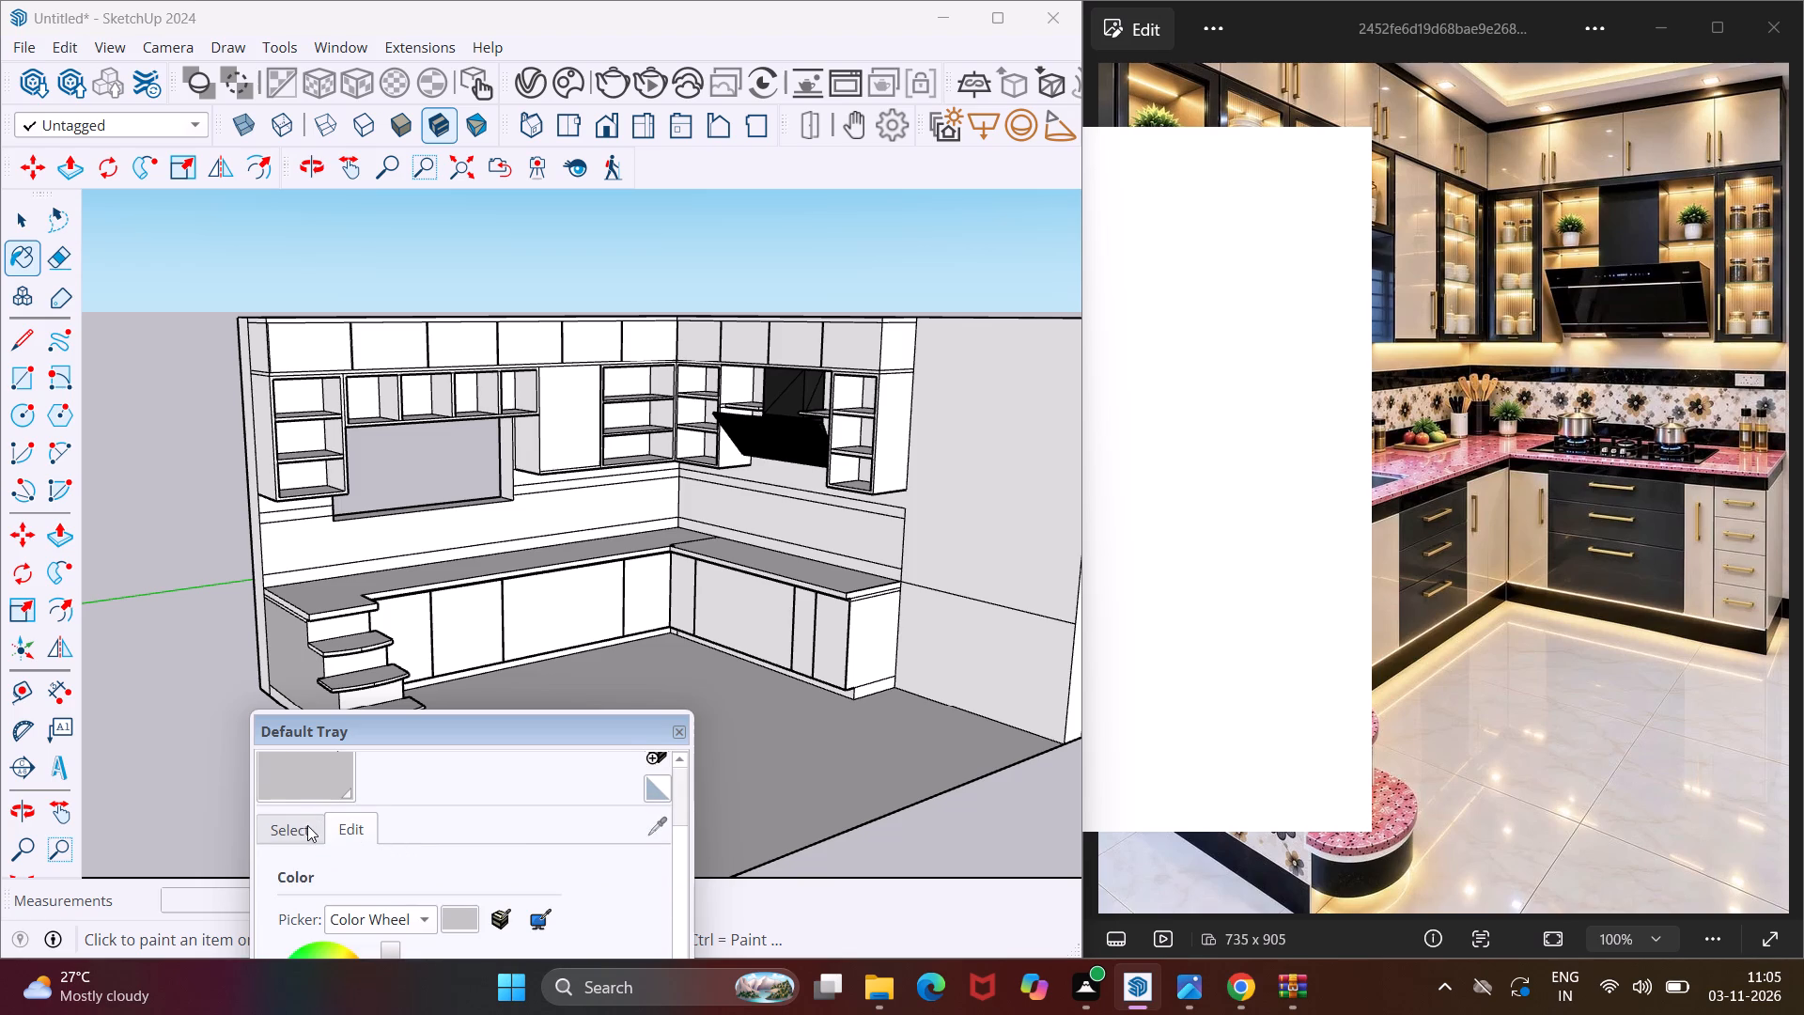
left_click(305, 826)
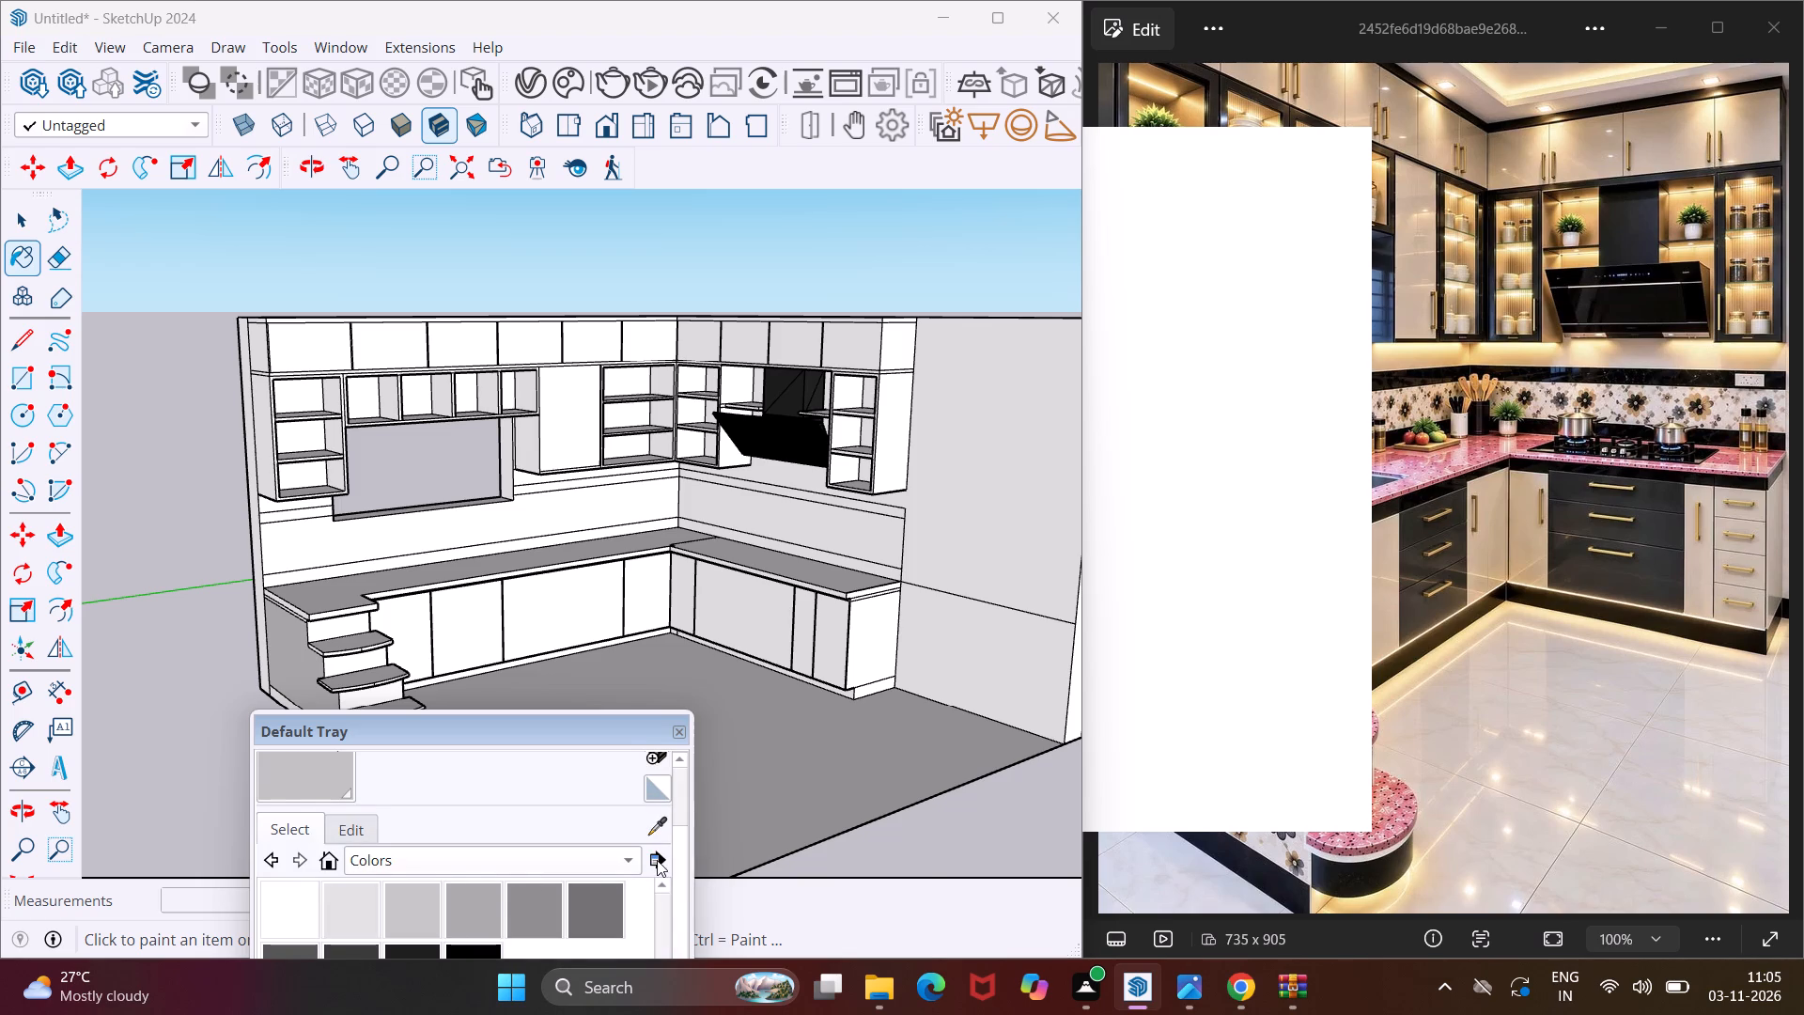
left_click(657, 860)
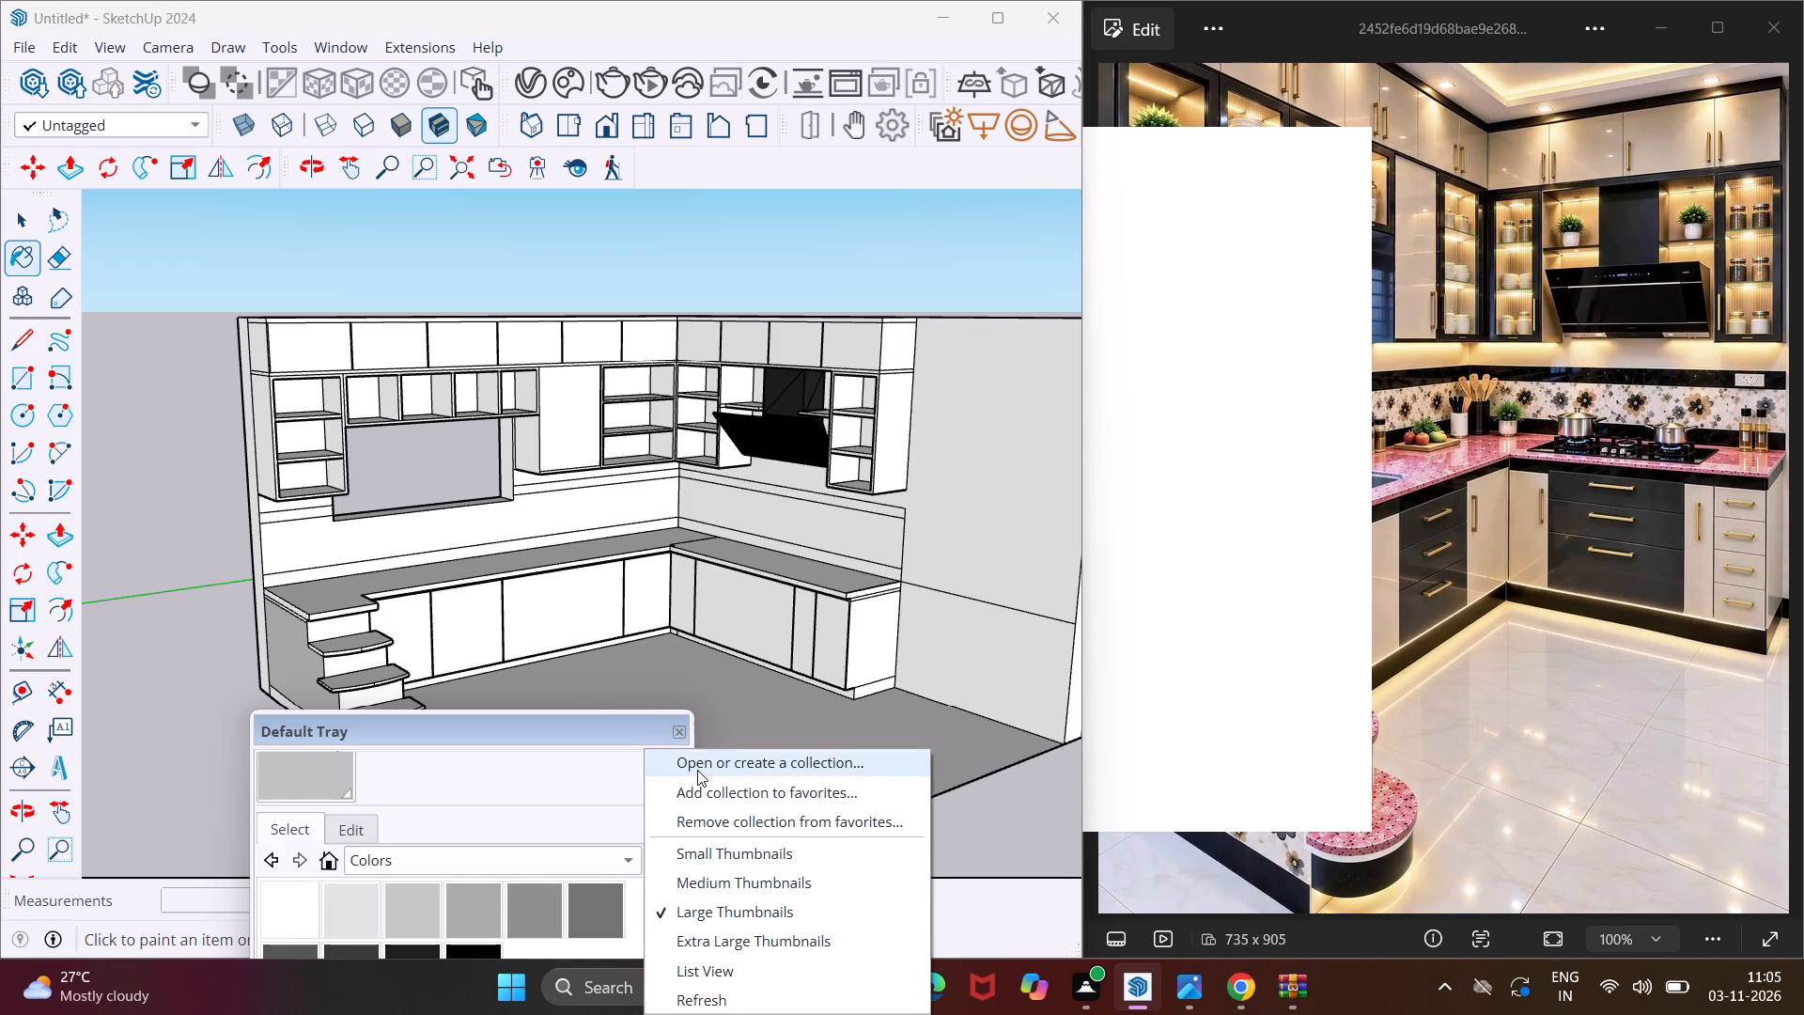
left_click(697, 770)
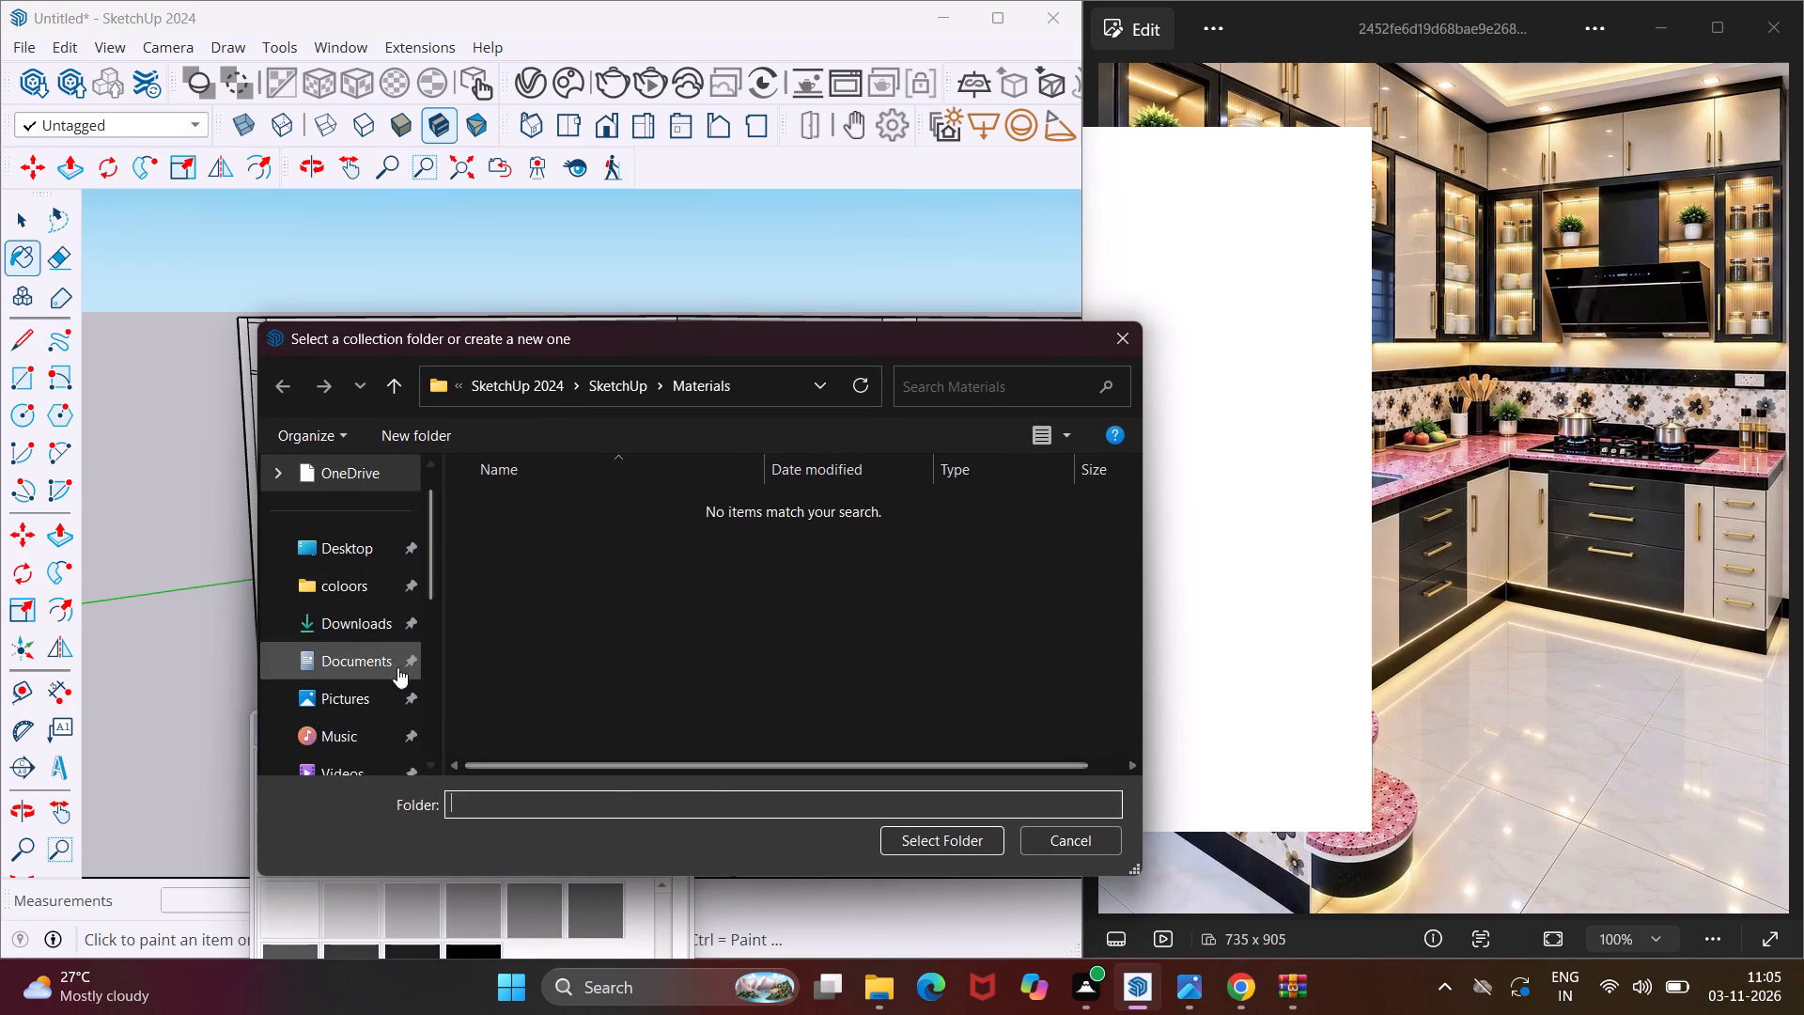
left_click(365, 554)
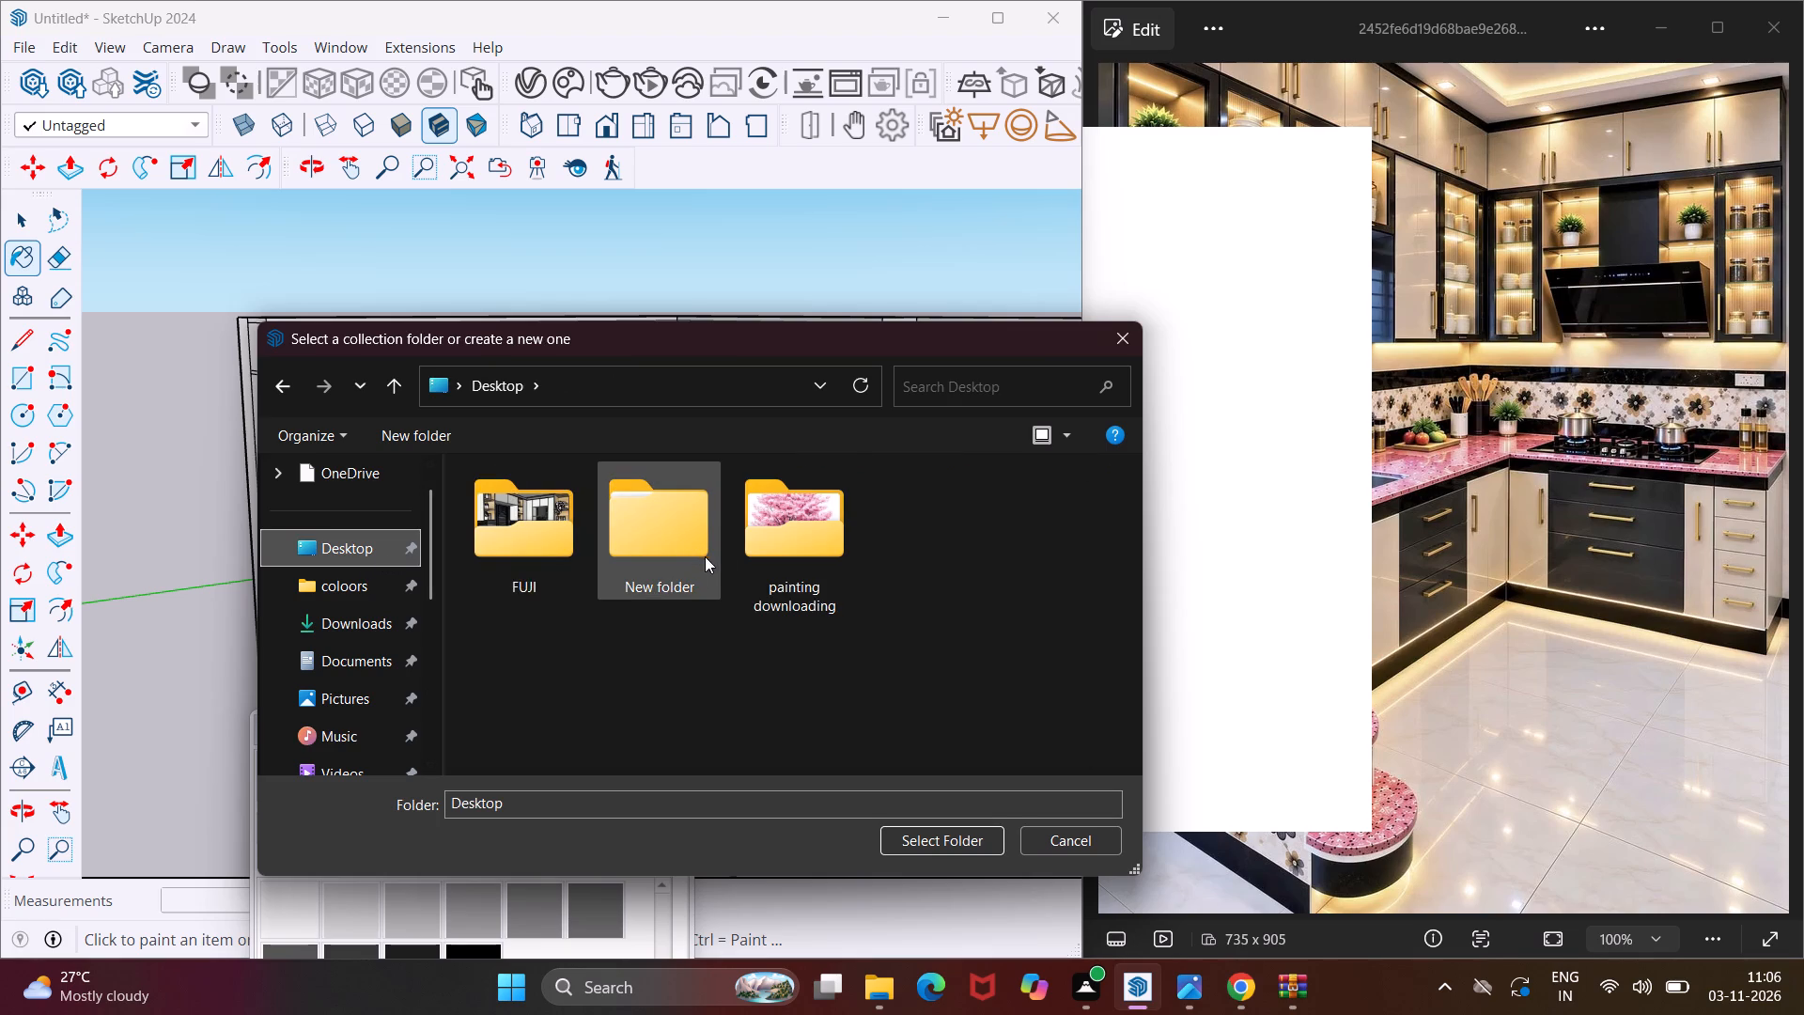
double_click(759, 569)
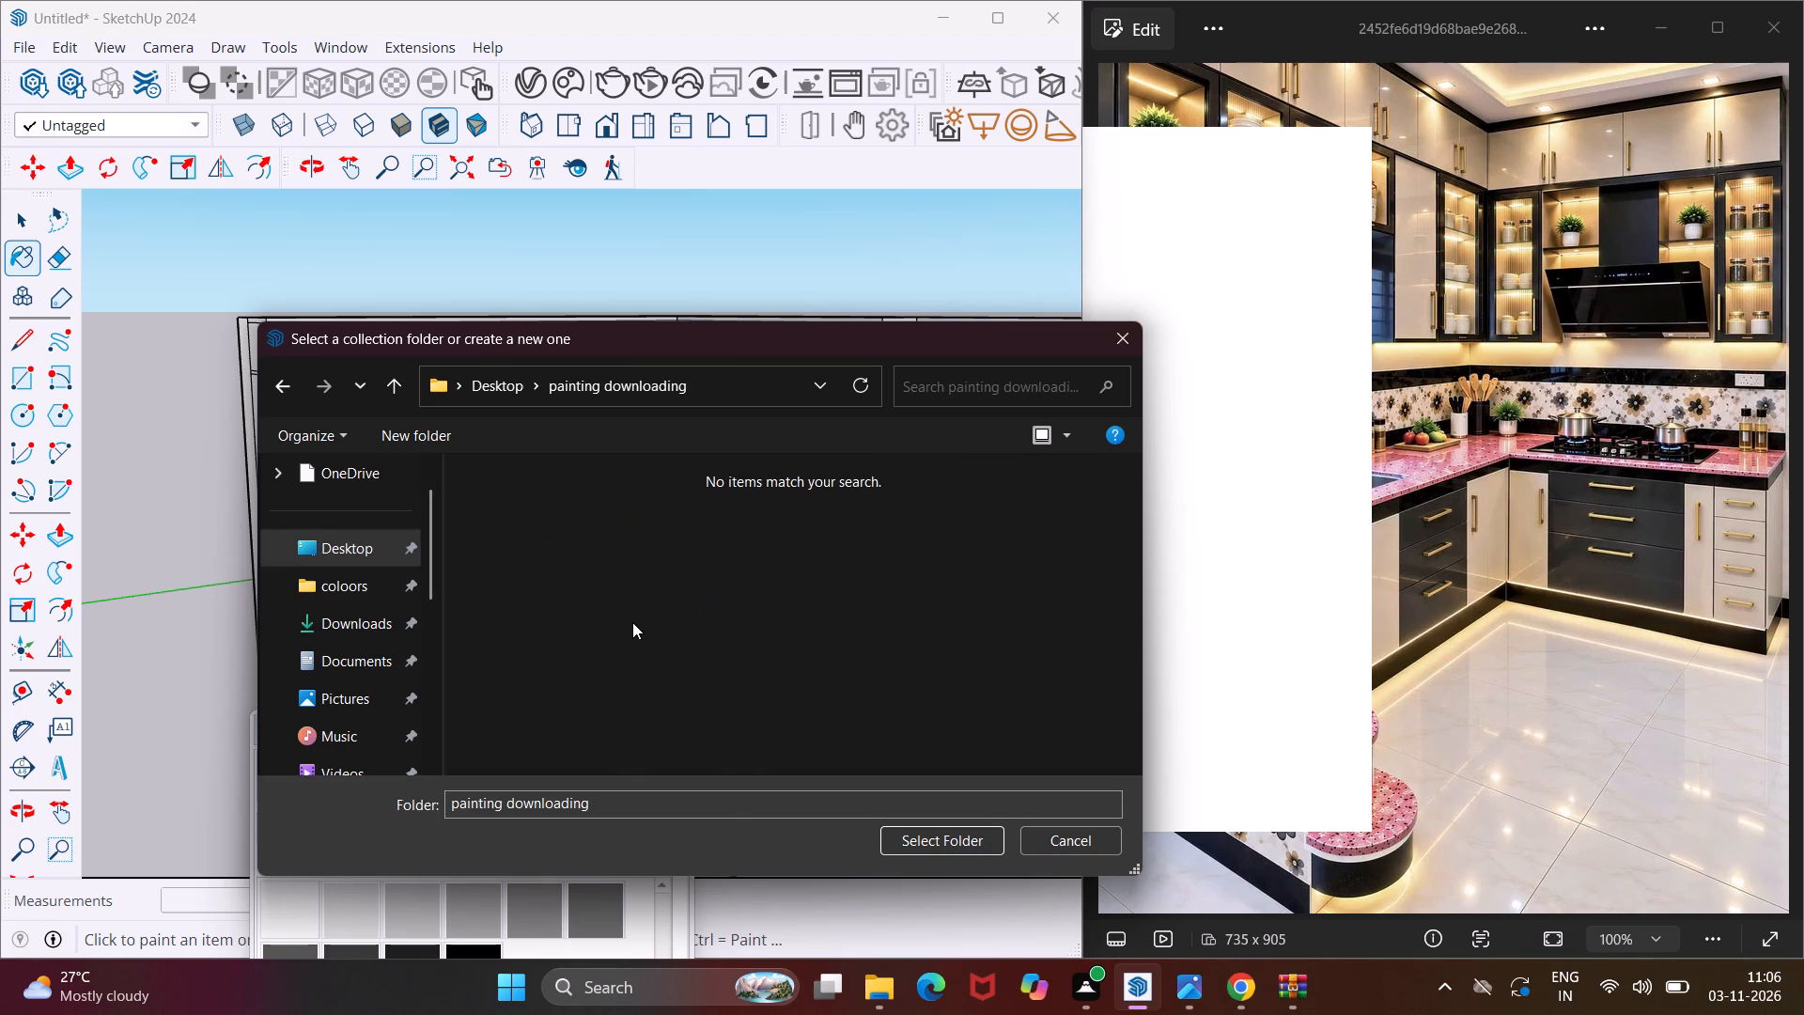
left_click(270, 387)
double_click(765, 546)
left_click(275, 398)
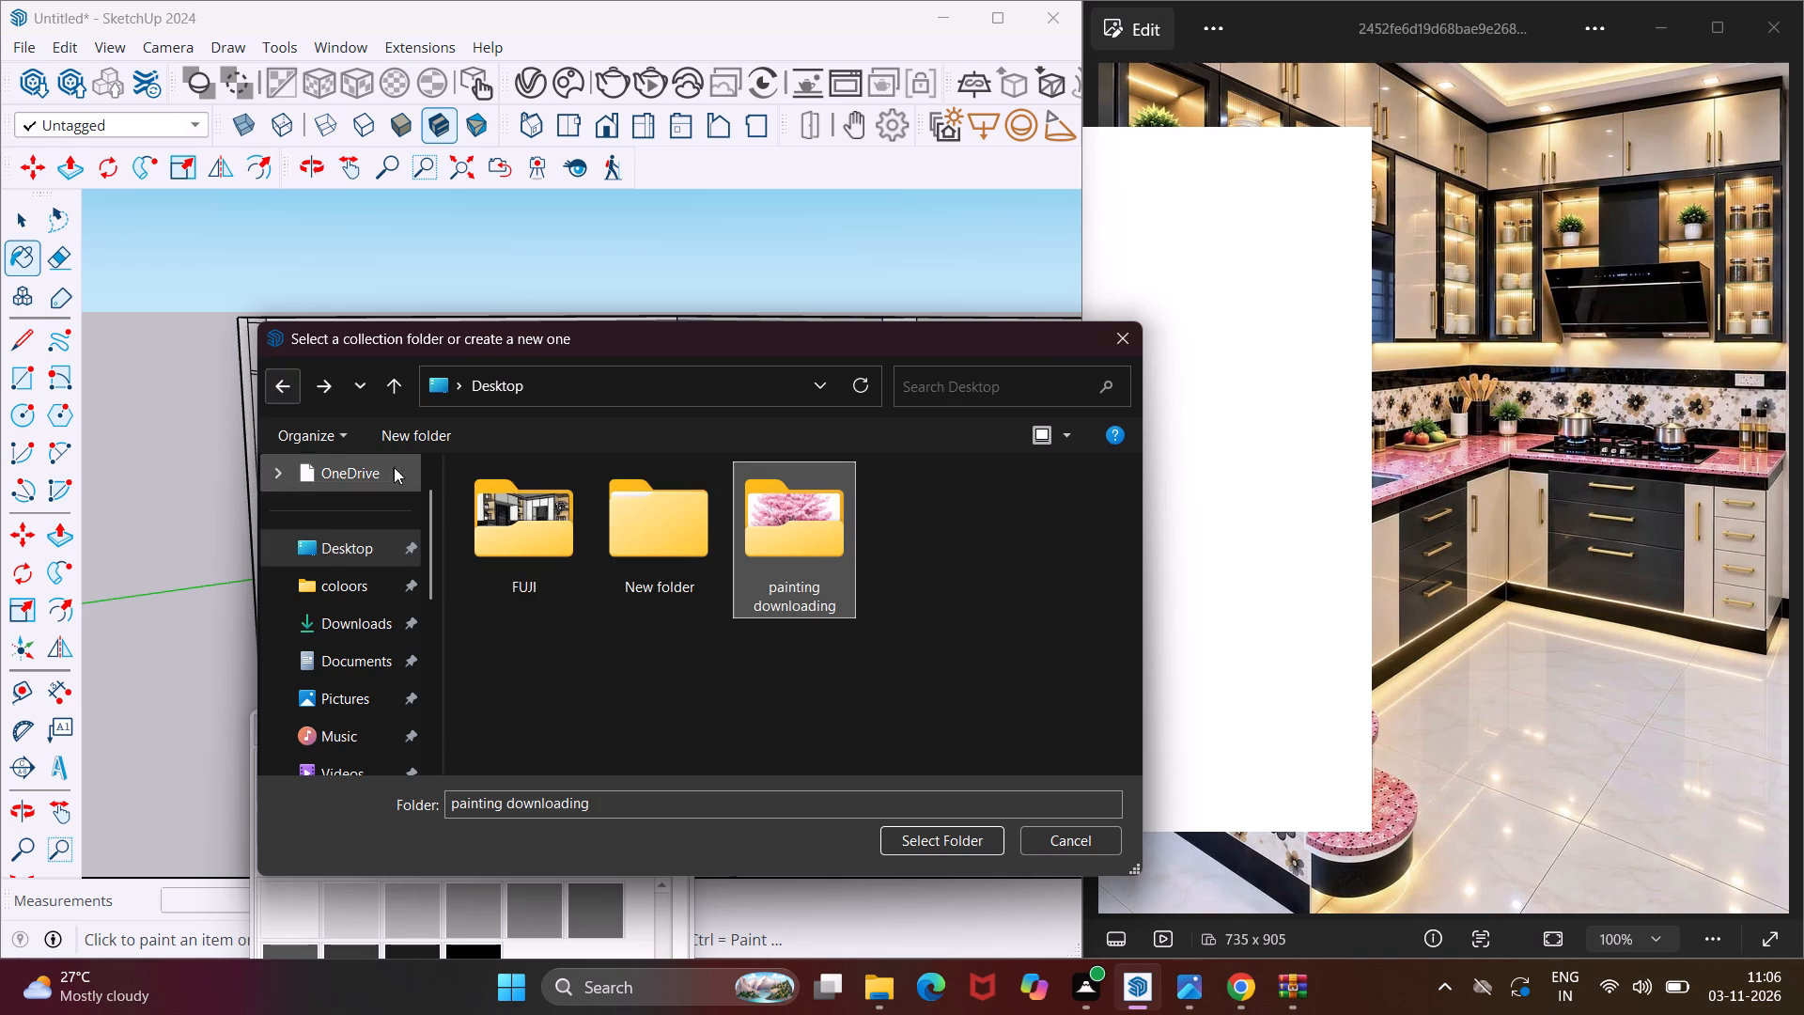
double_click(637, 539)
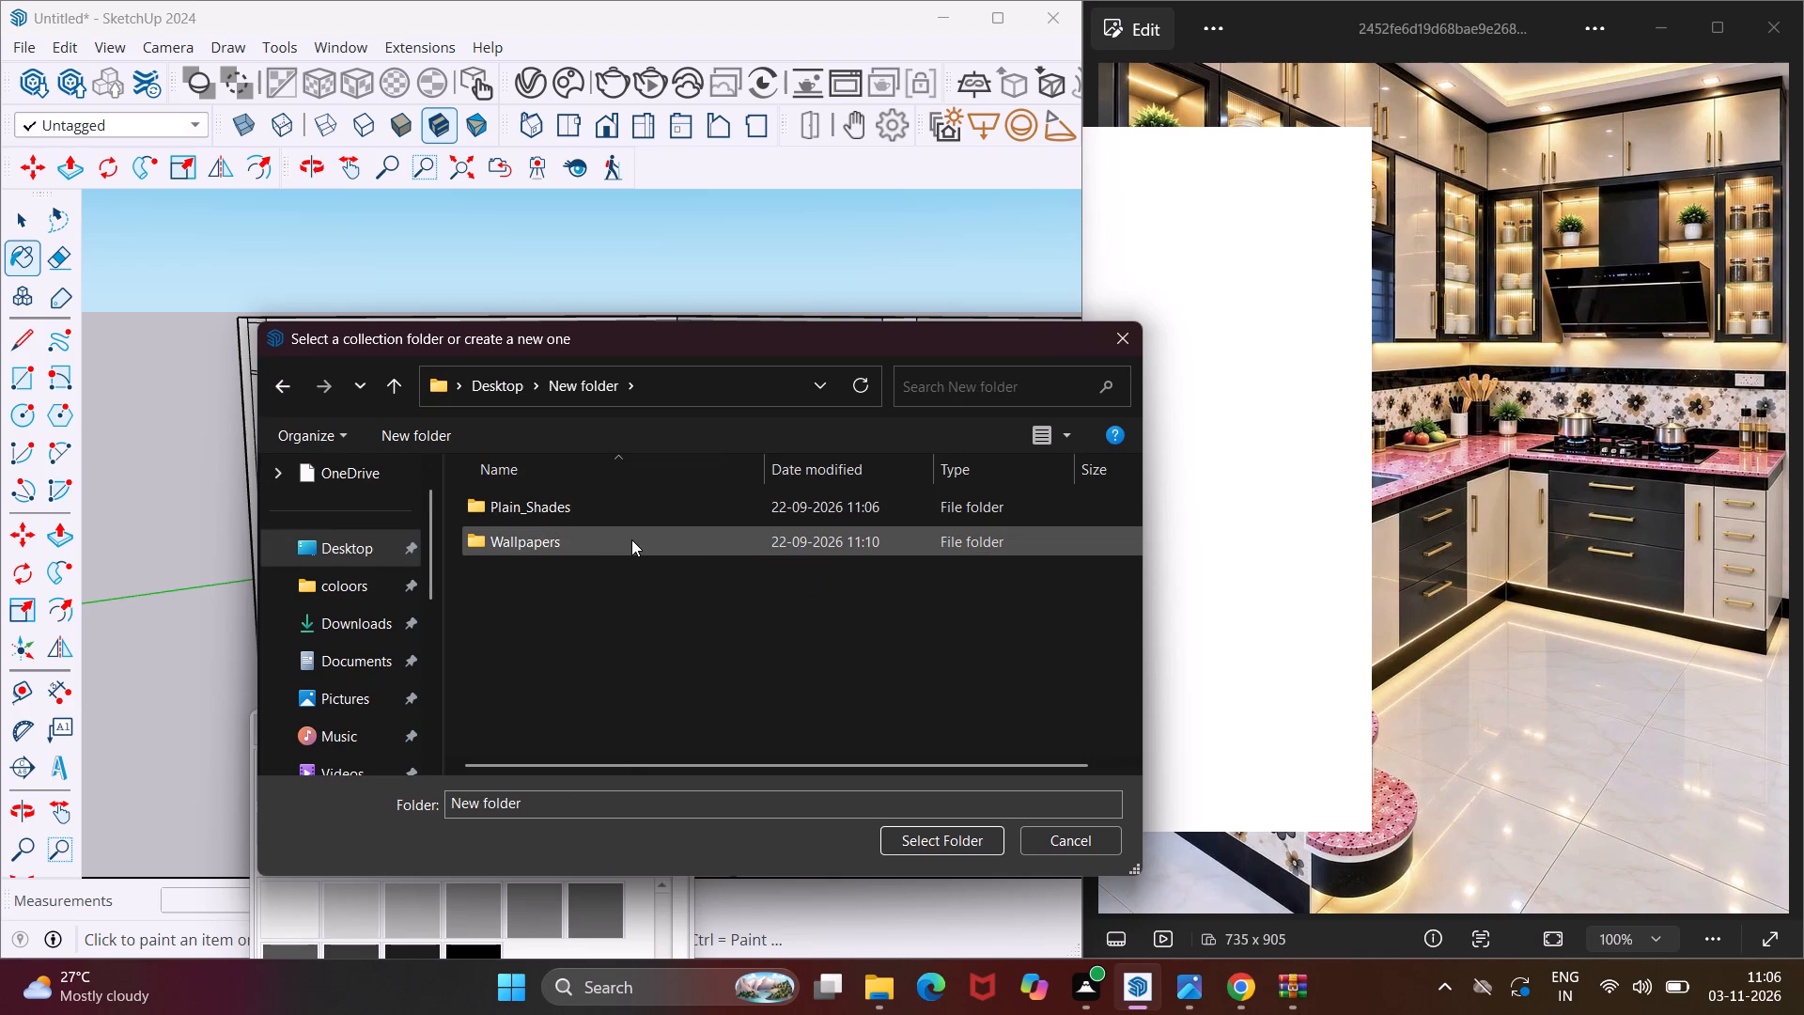
double_click(613, 537)
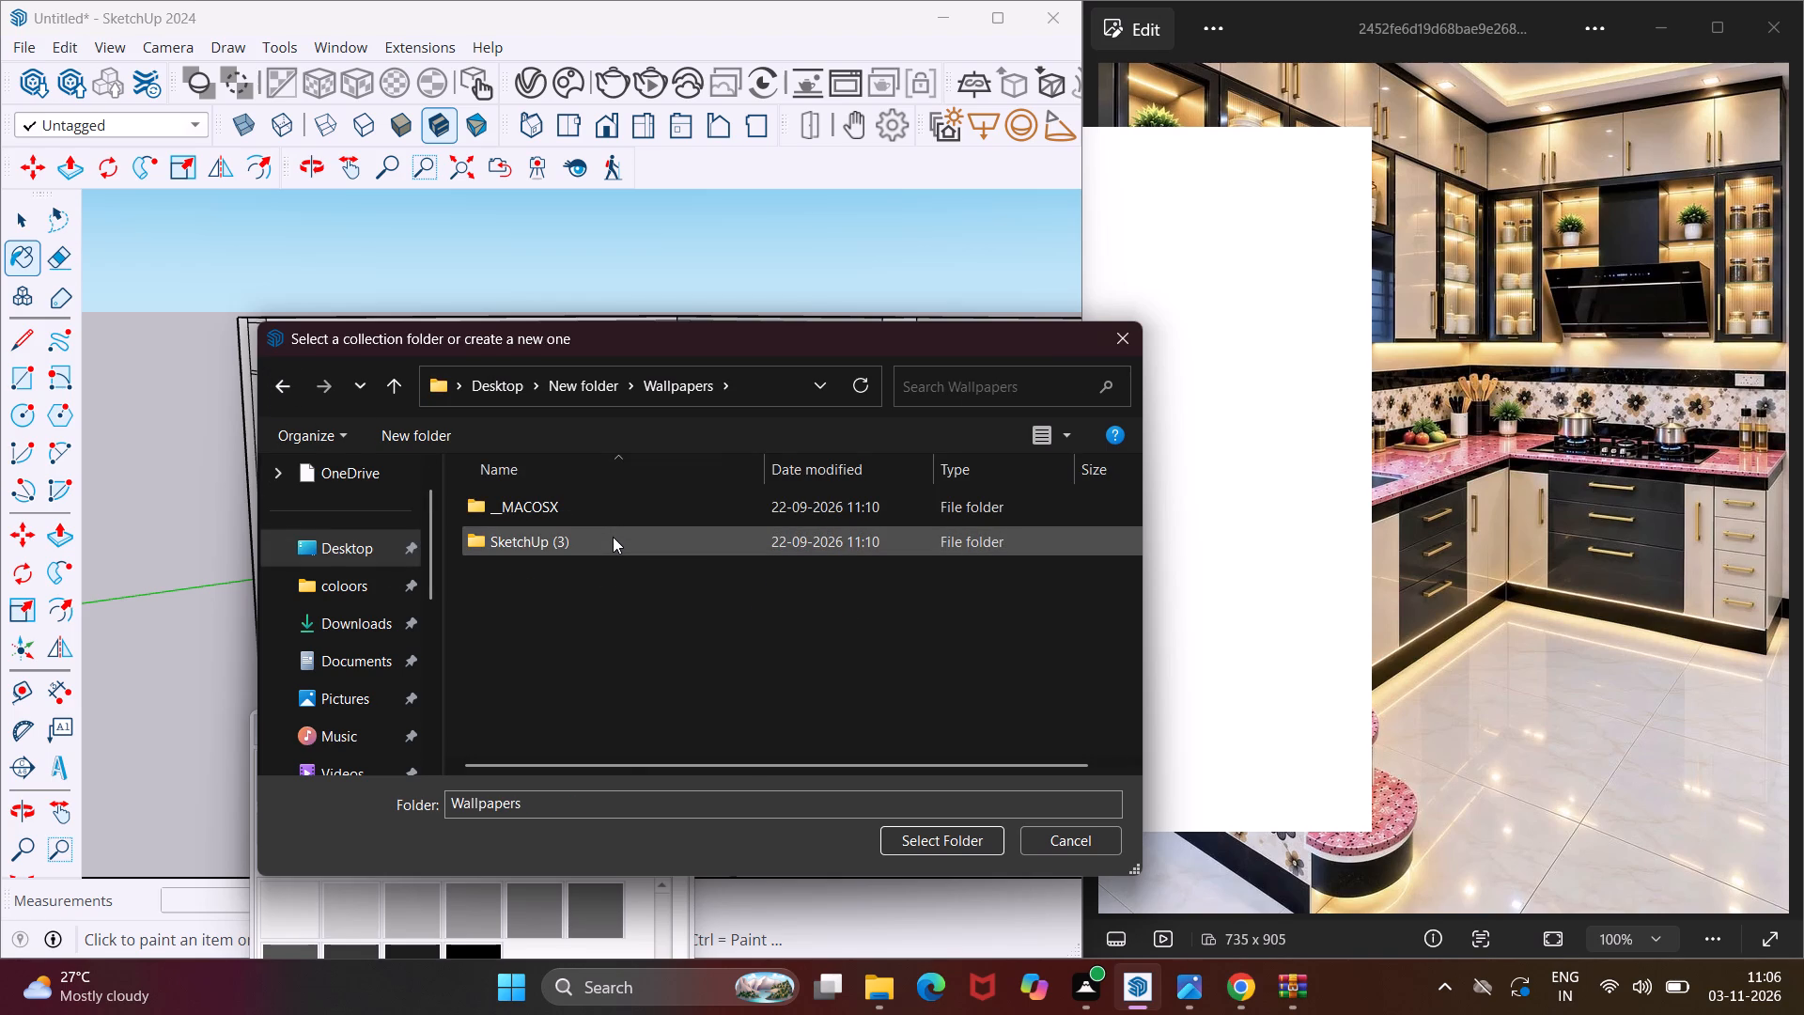
double_click(613, 537)
double_click(613, 537)
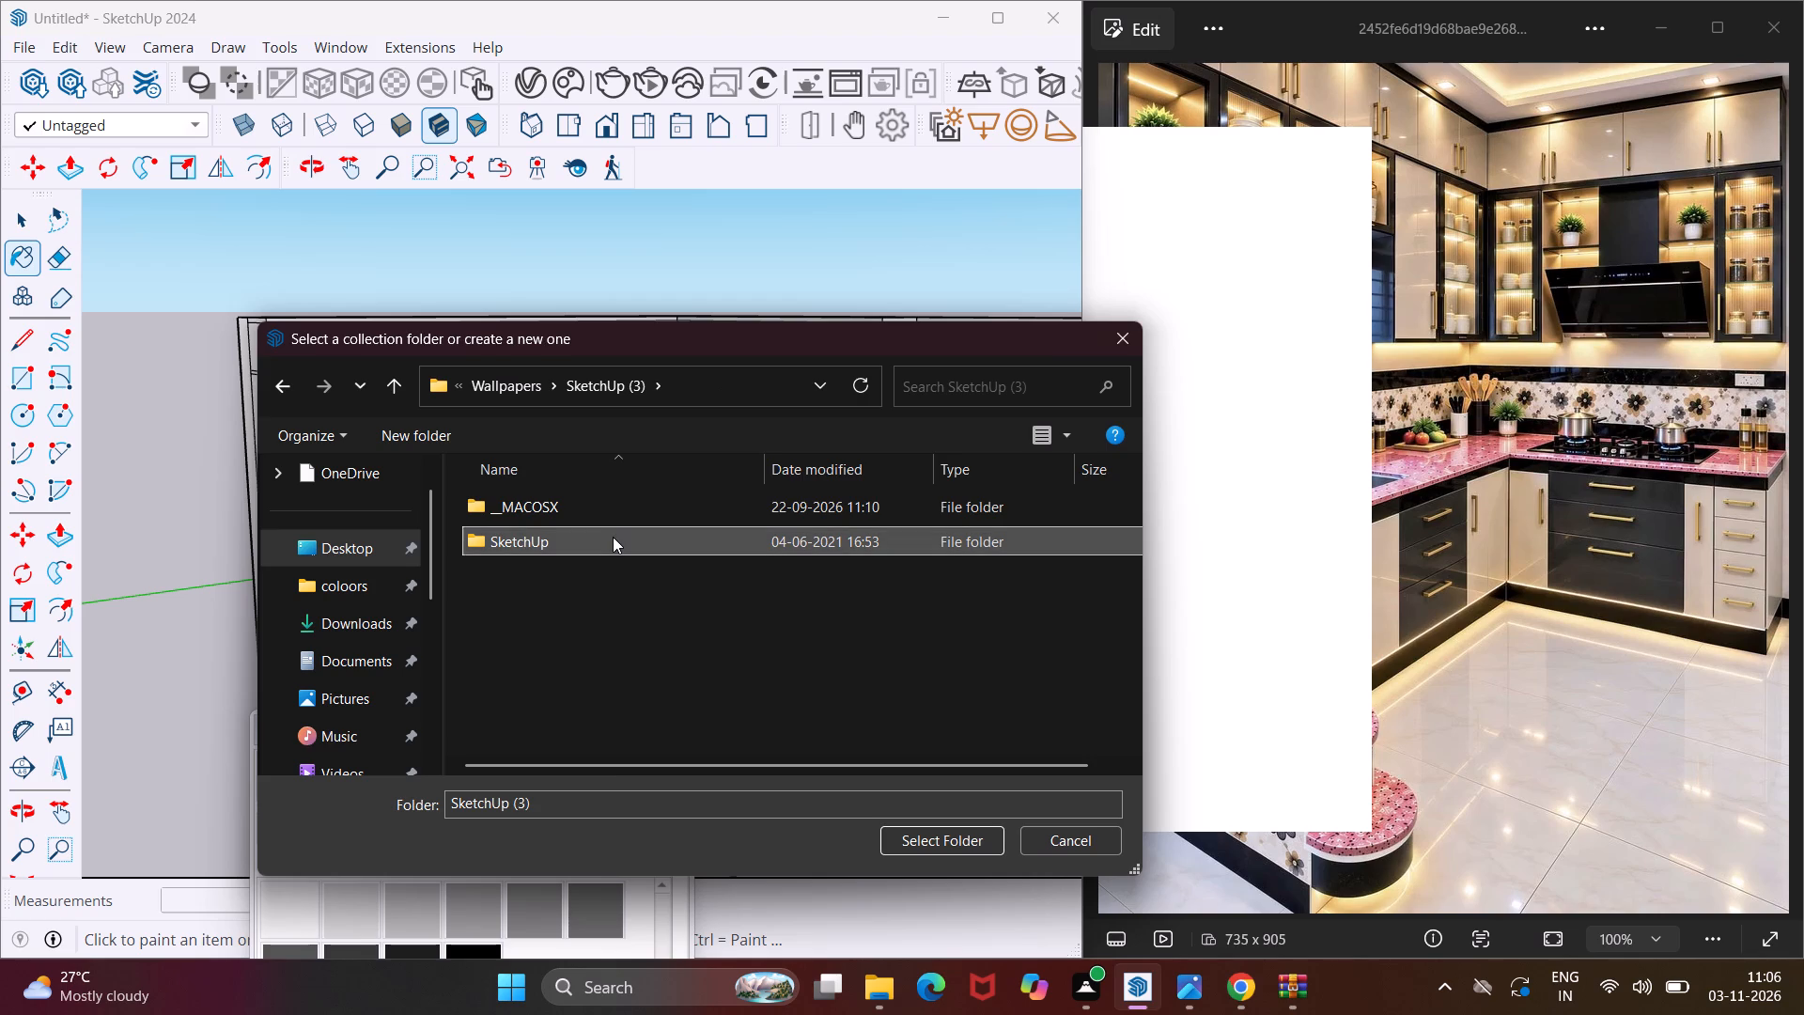
left_click(635, 599)
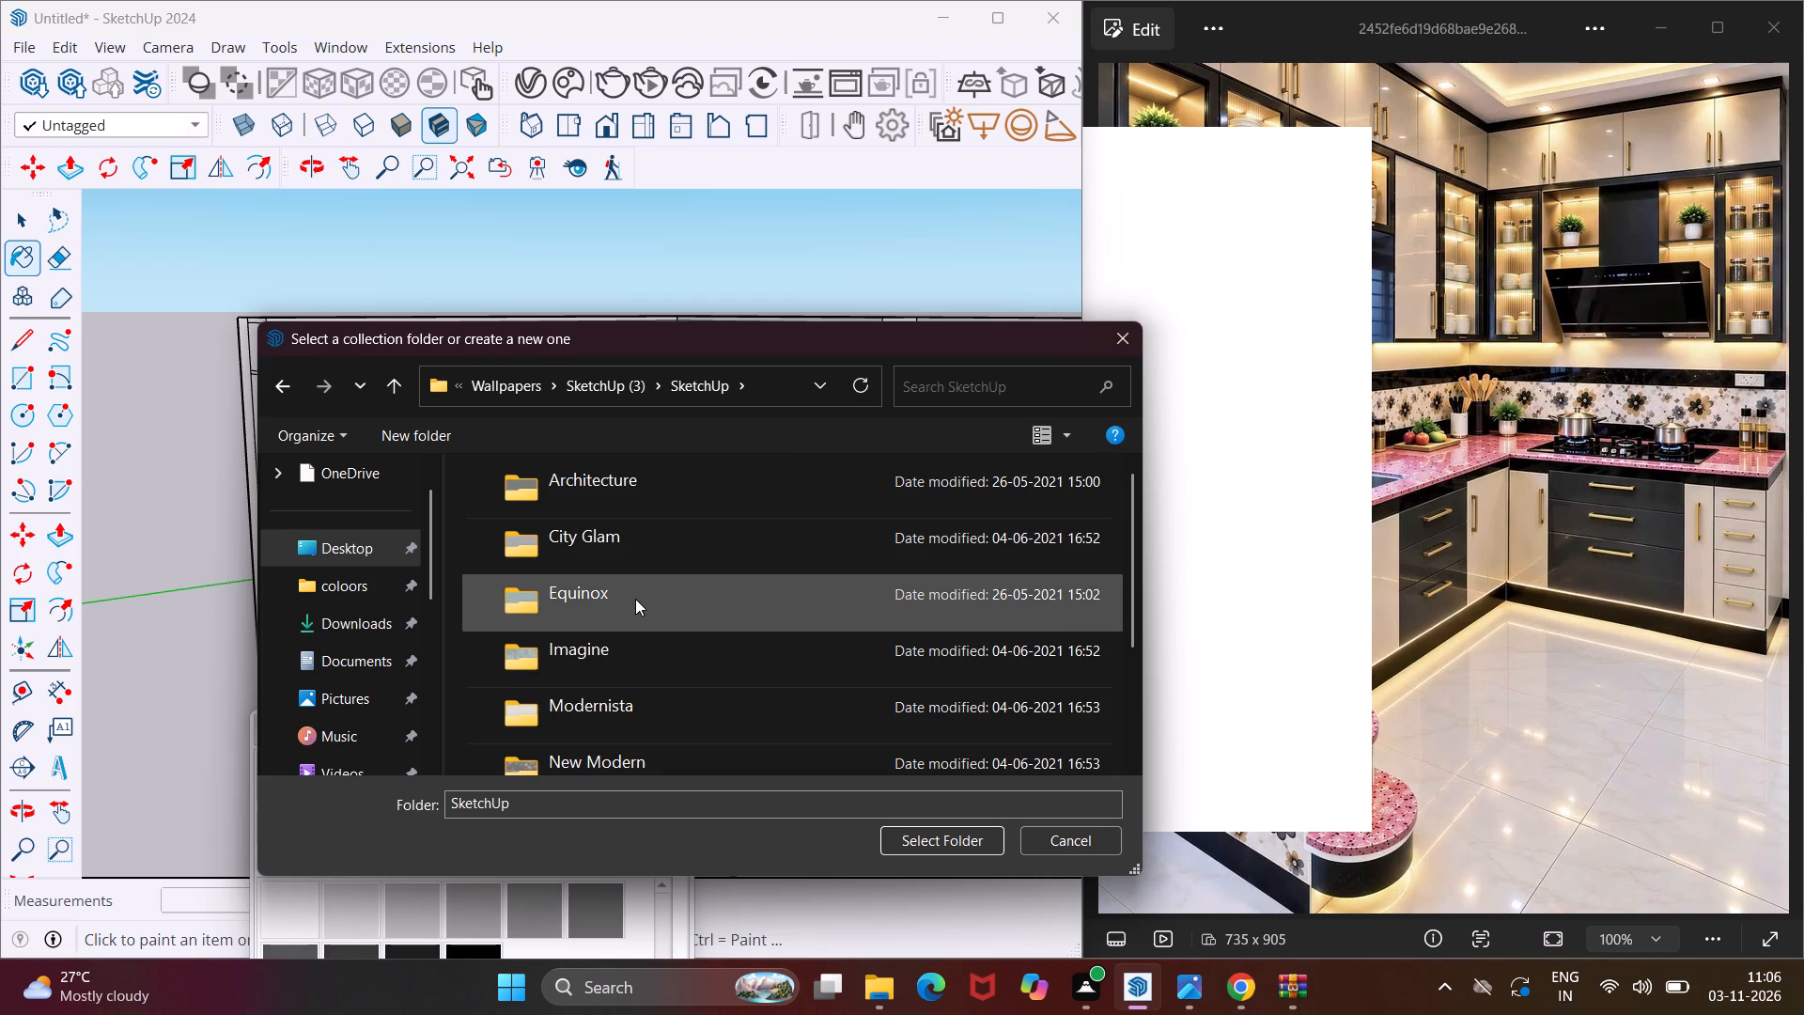
double_click(635, 599)
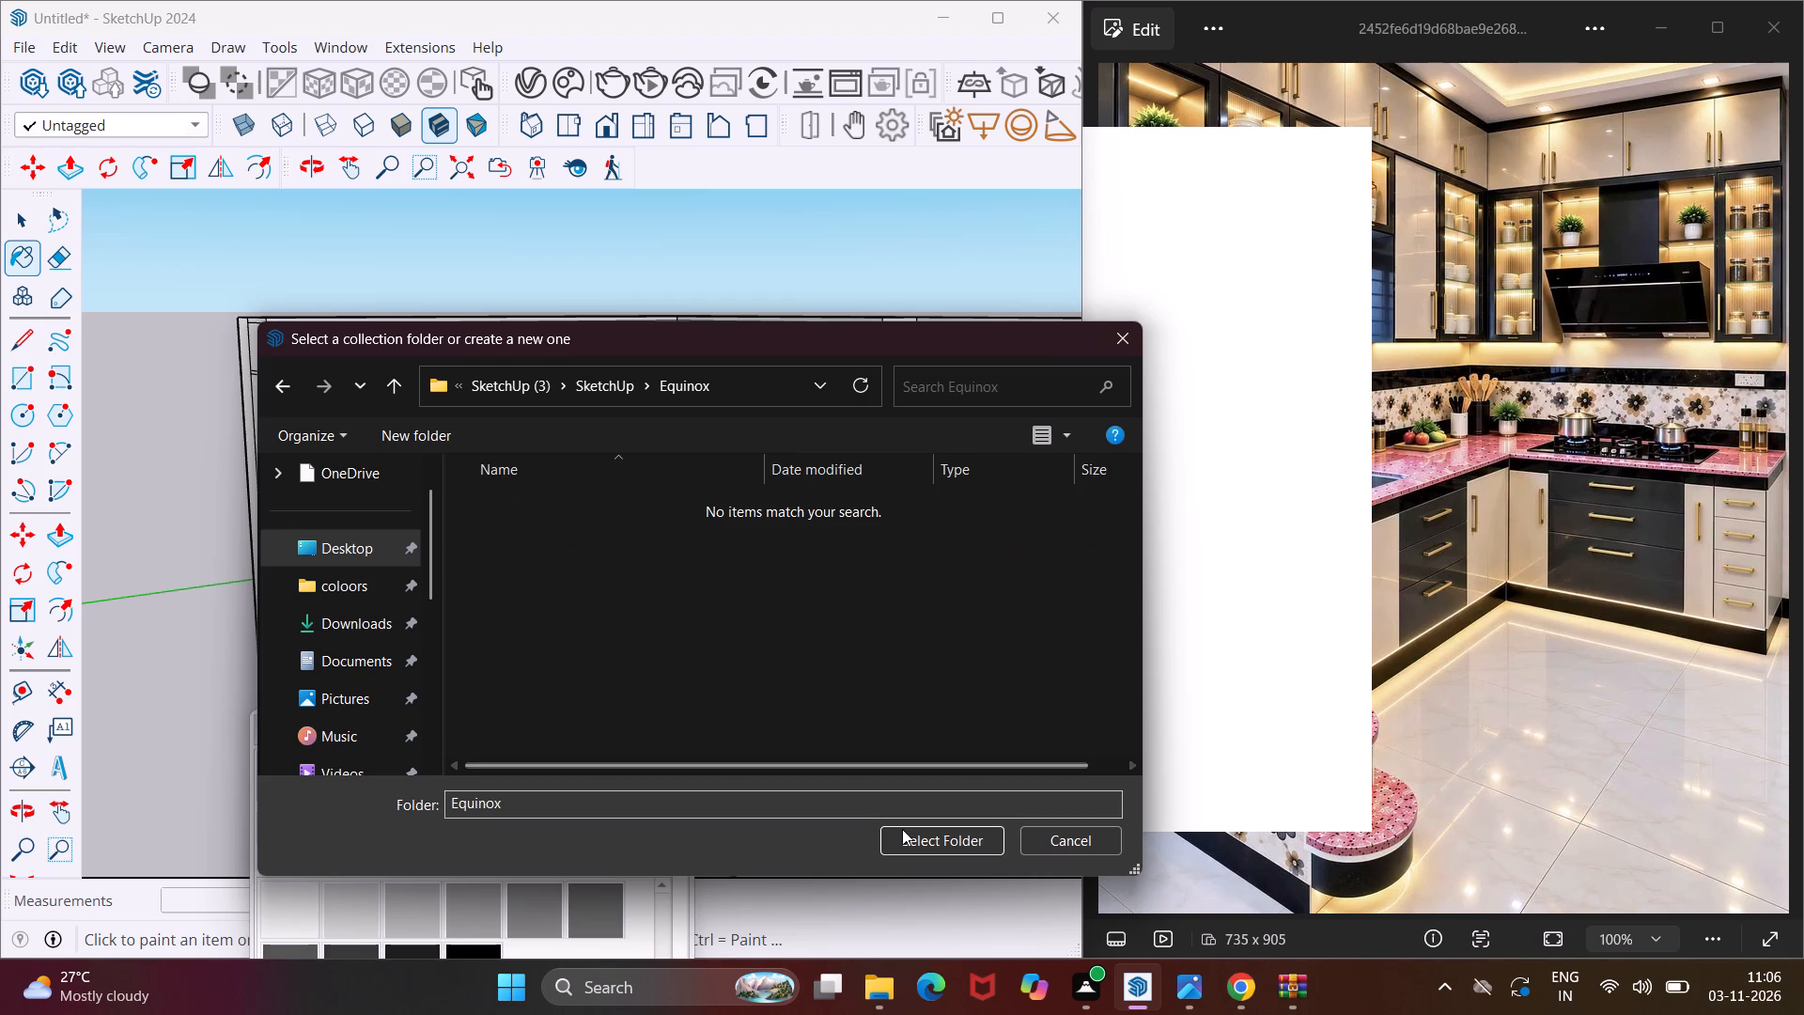
left_click(906, 846)
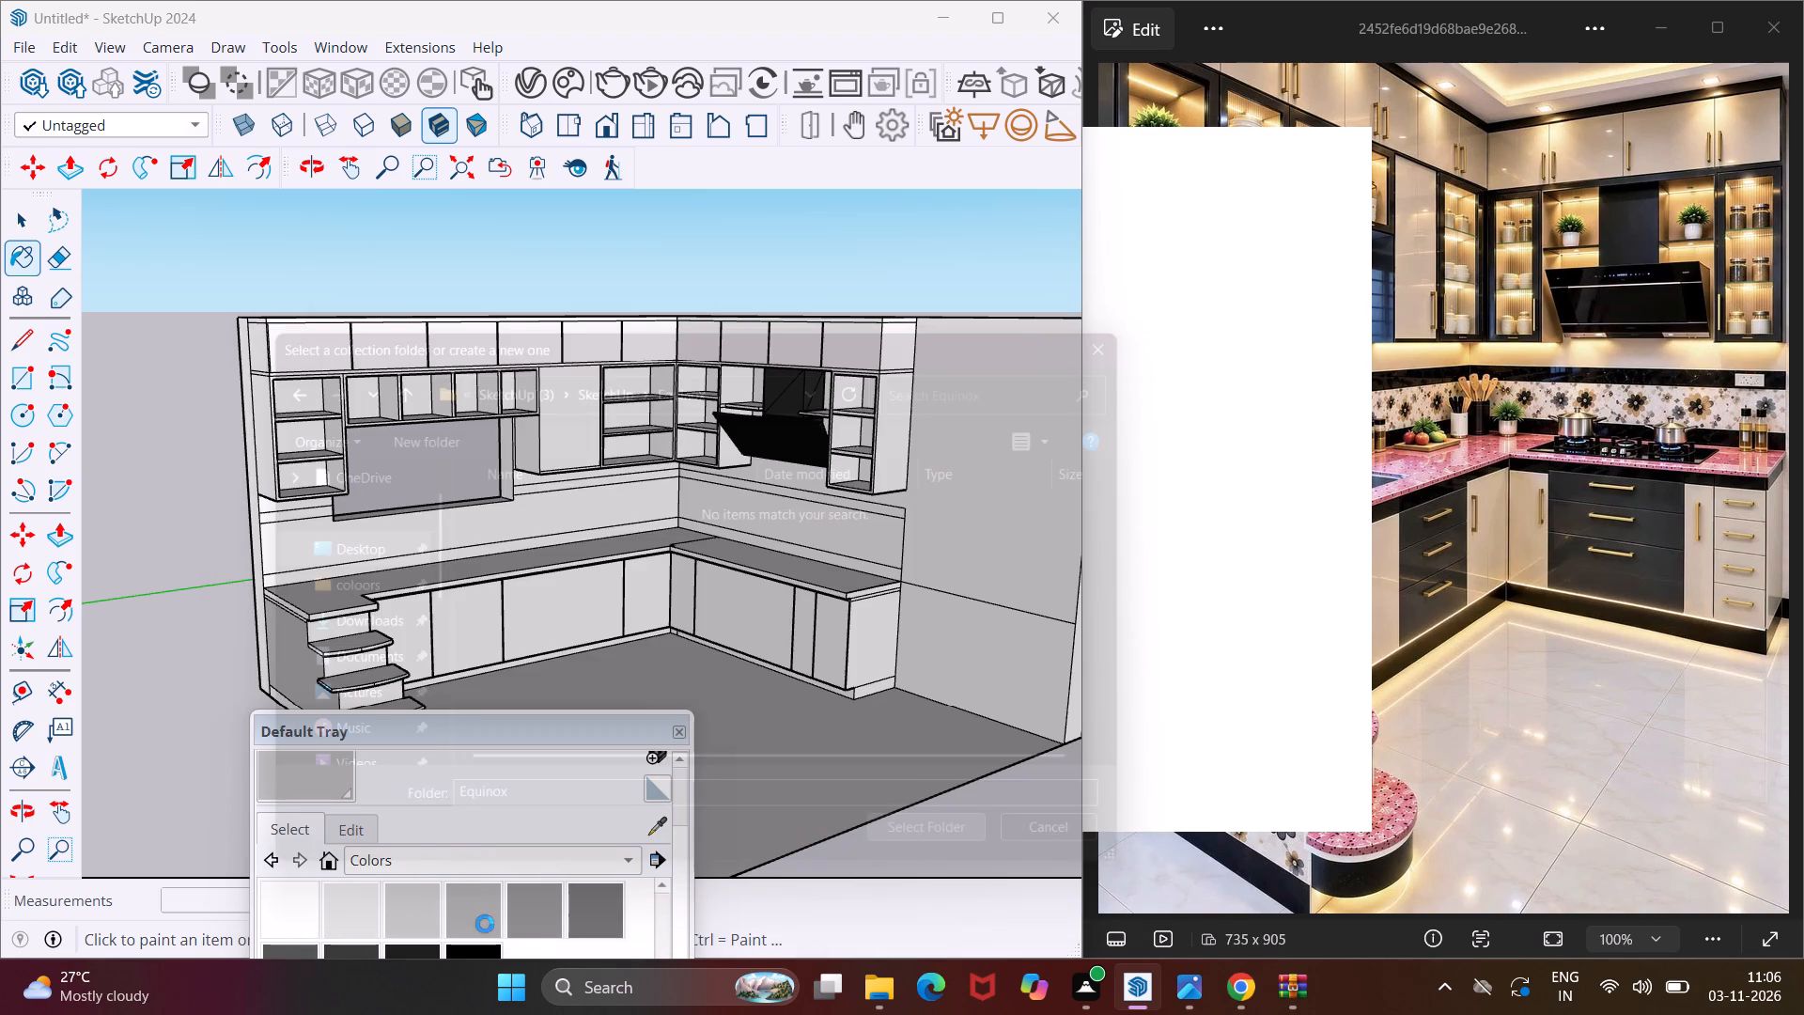
Look through the Equinox wallpaper swatches for a pattern suited to the counter's stepped end panel.
scroll(451, 832, "down", 1)
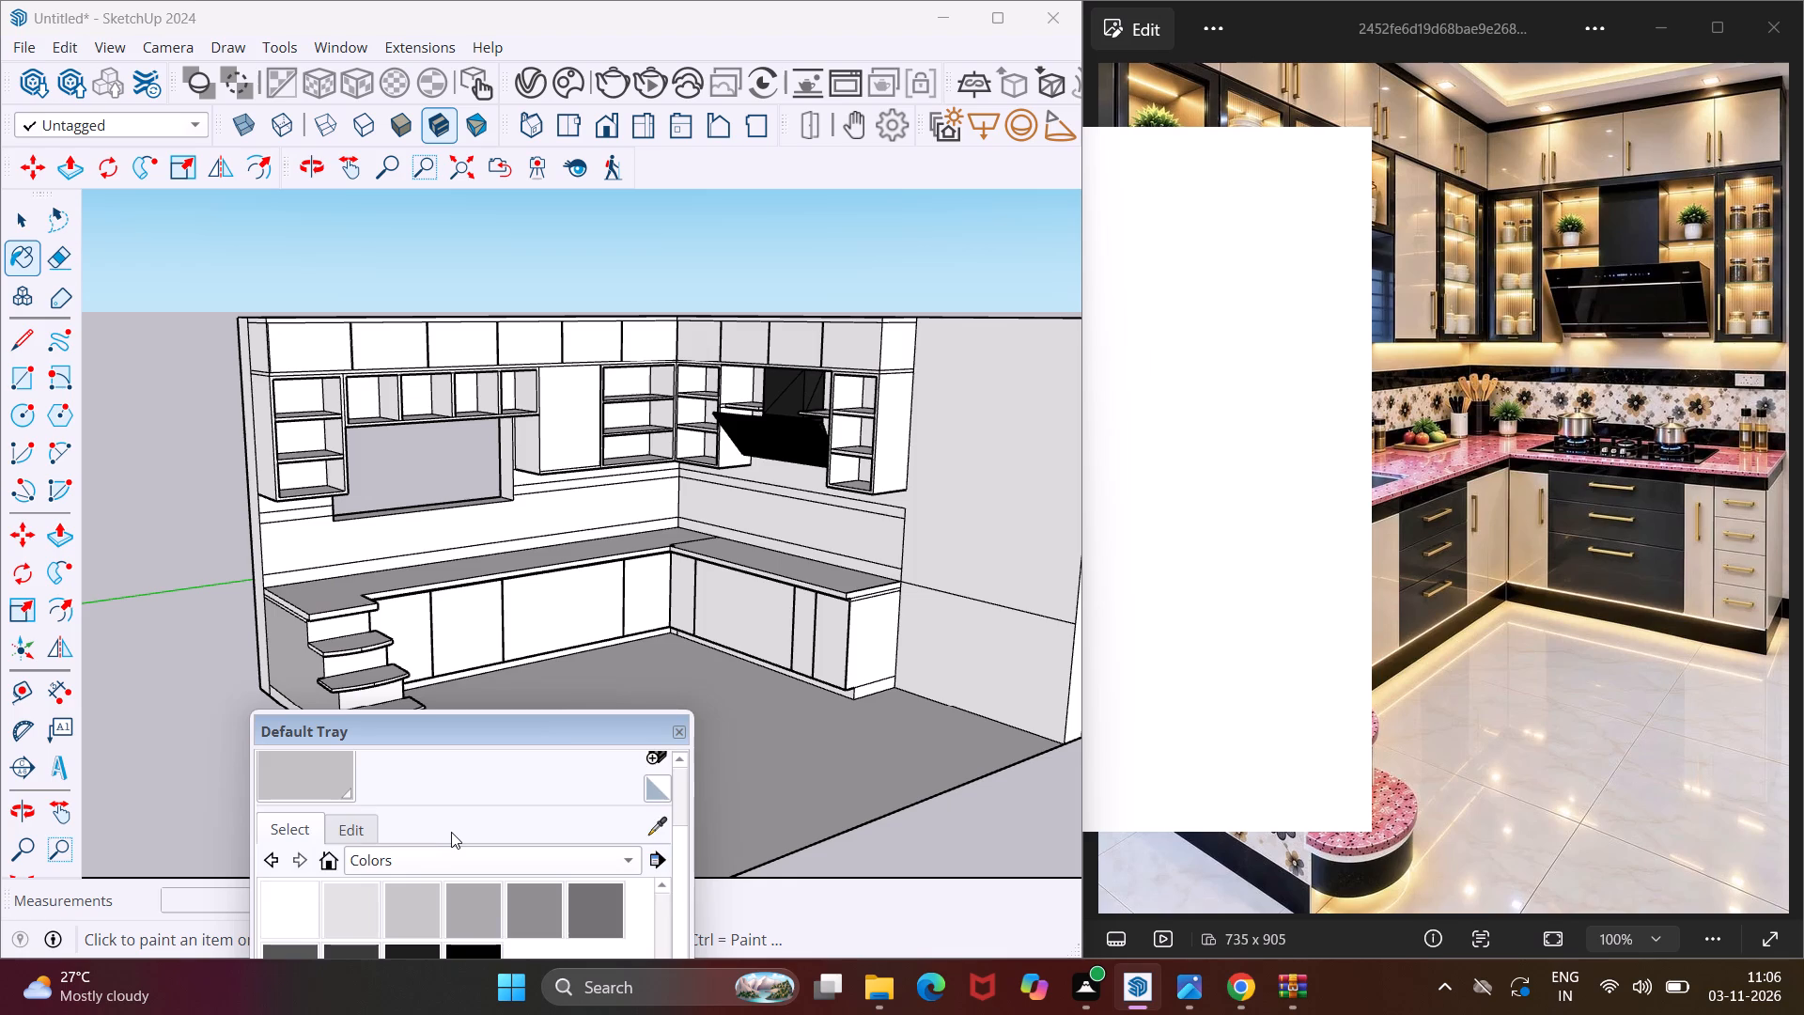
scroll(451, 832, "down", 4)
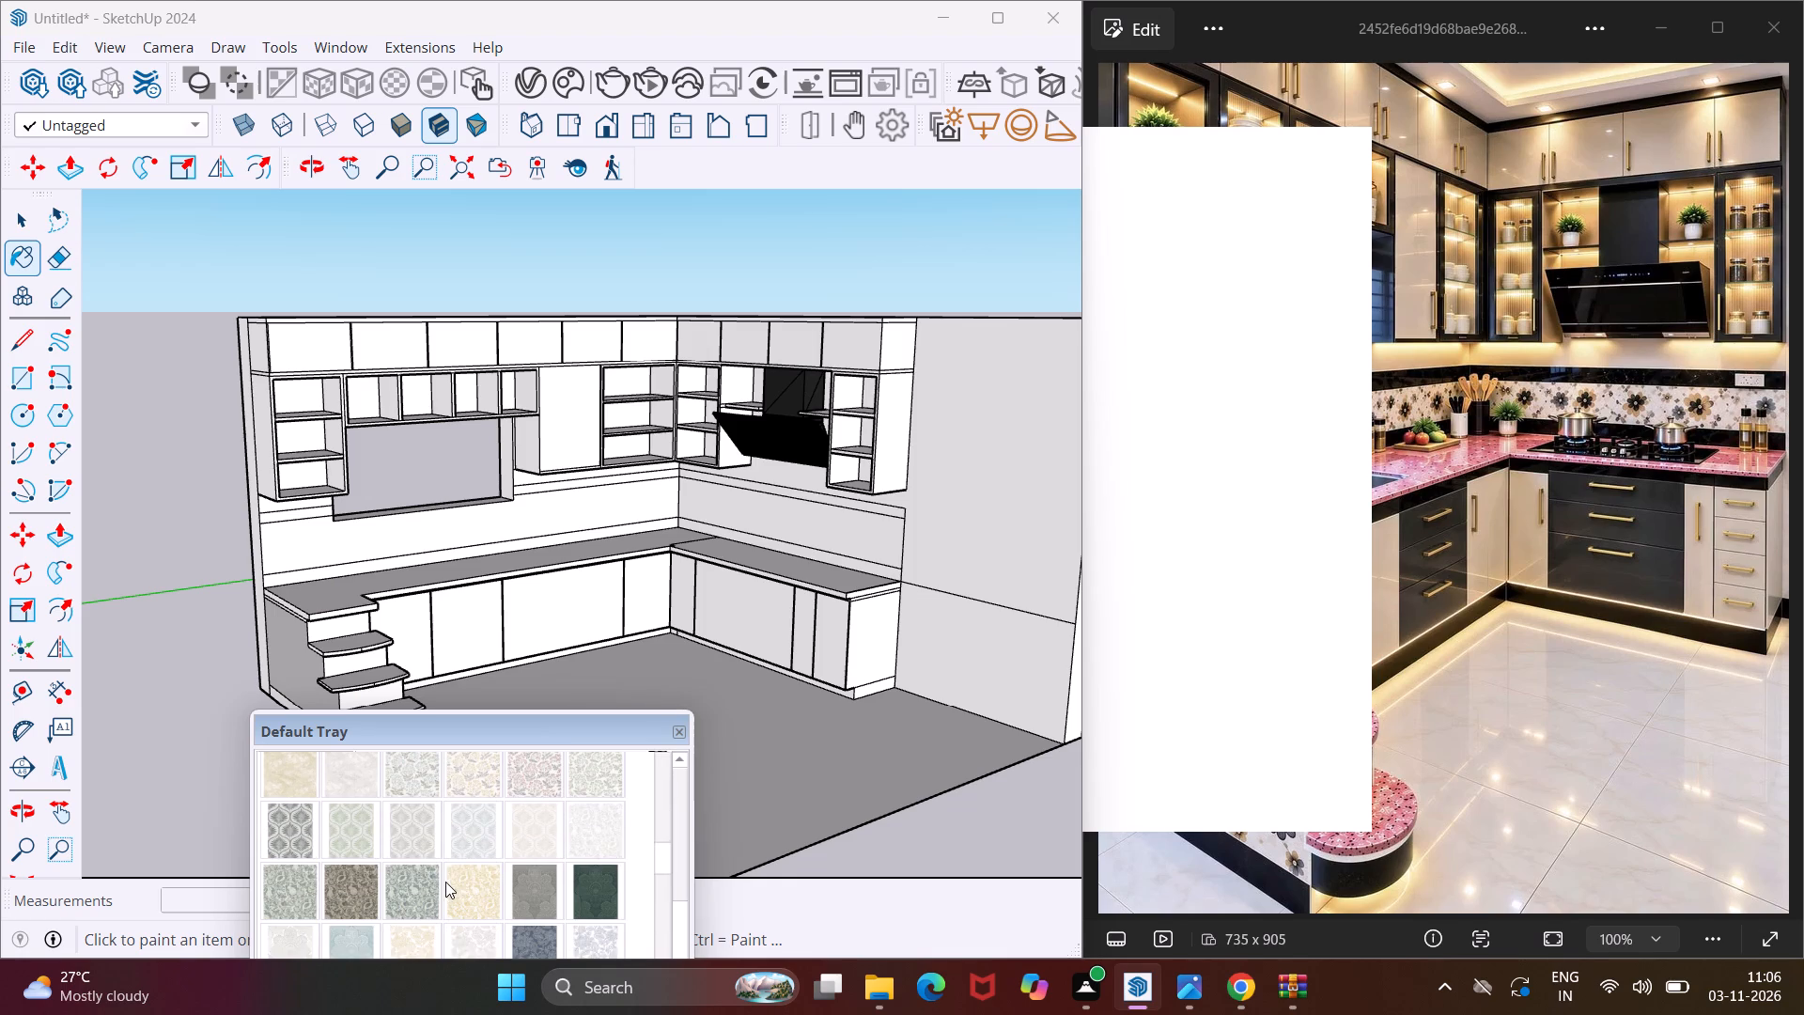
scroll(445, 882, "down", 5)
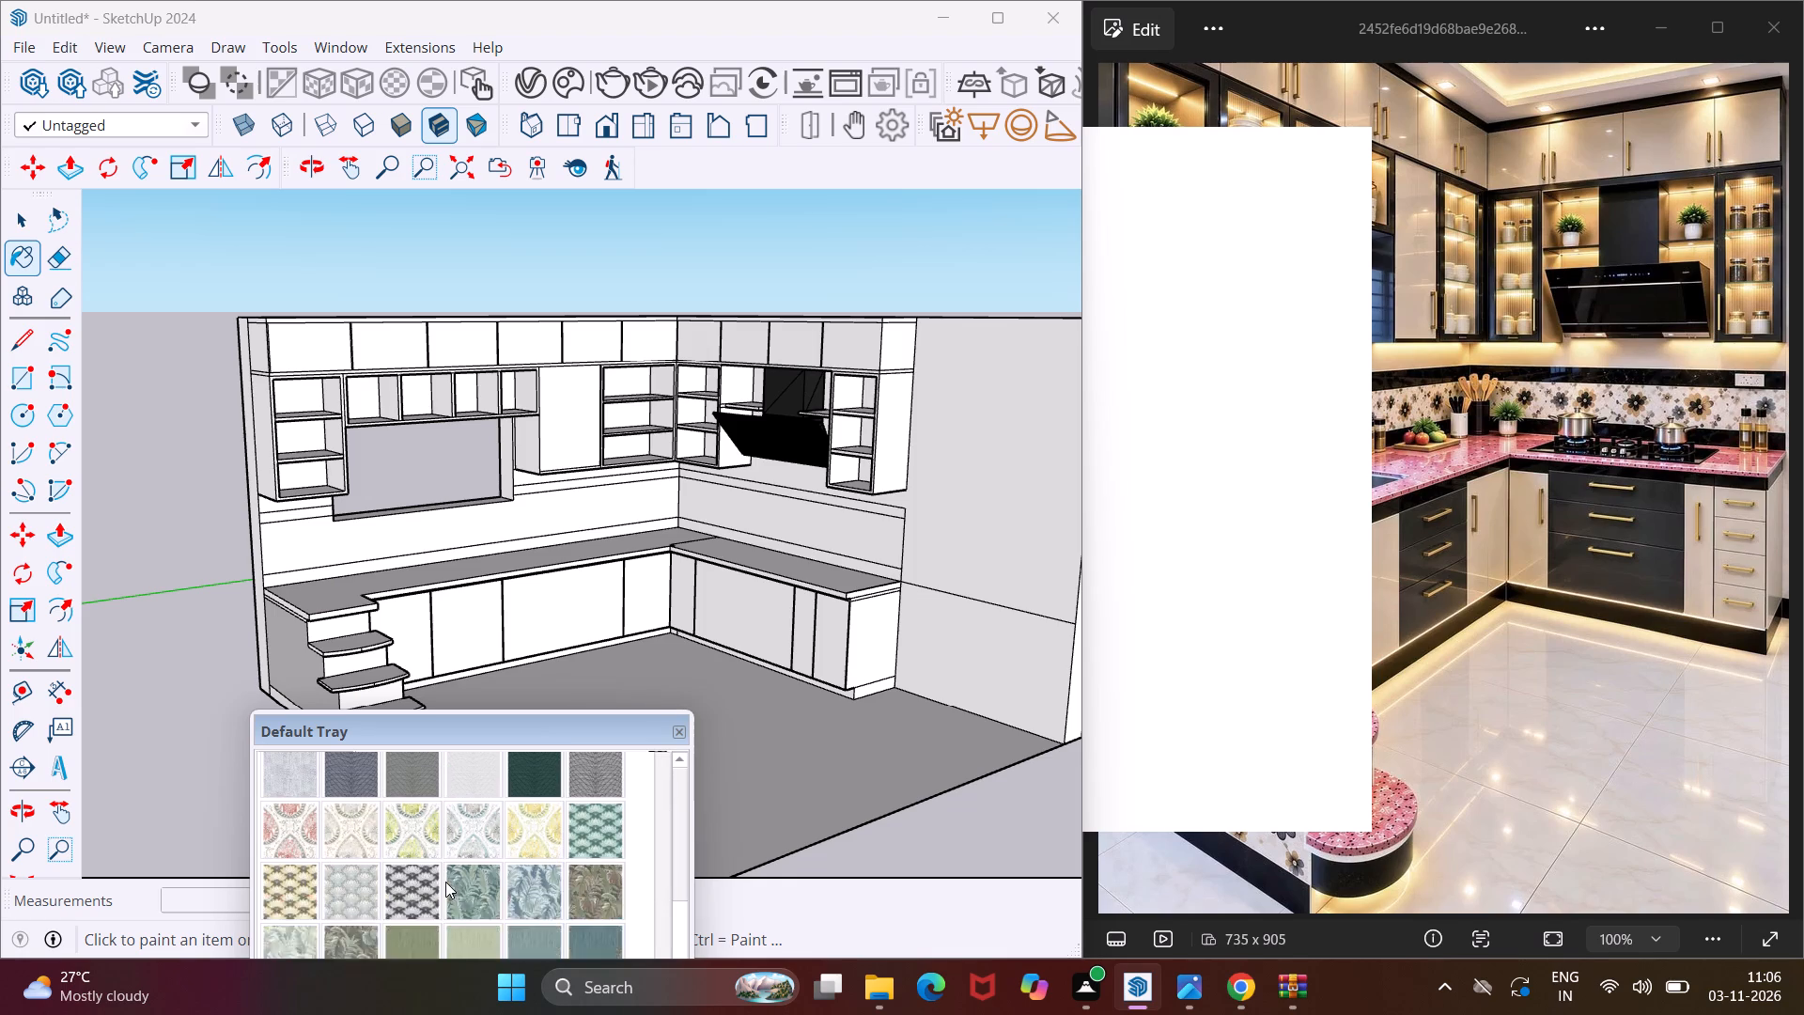
scroll(445, 882, "down", 4)
scroll(445, 882, "up", 3)
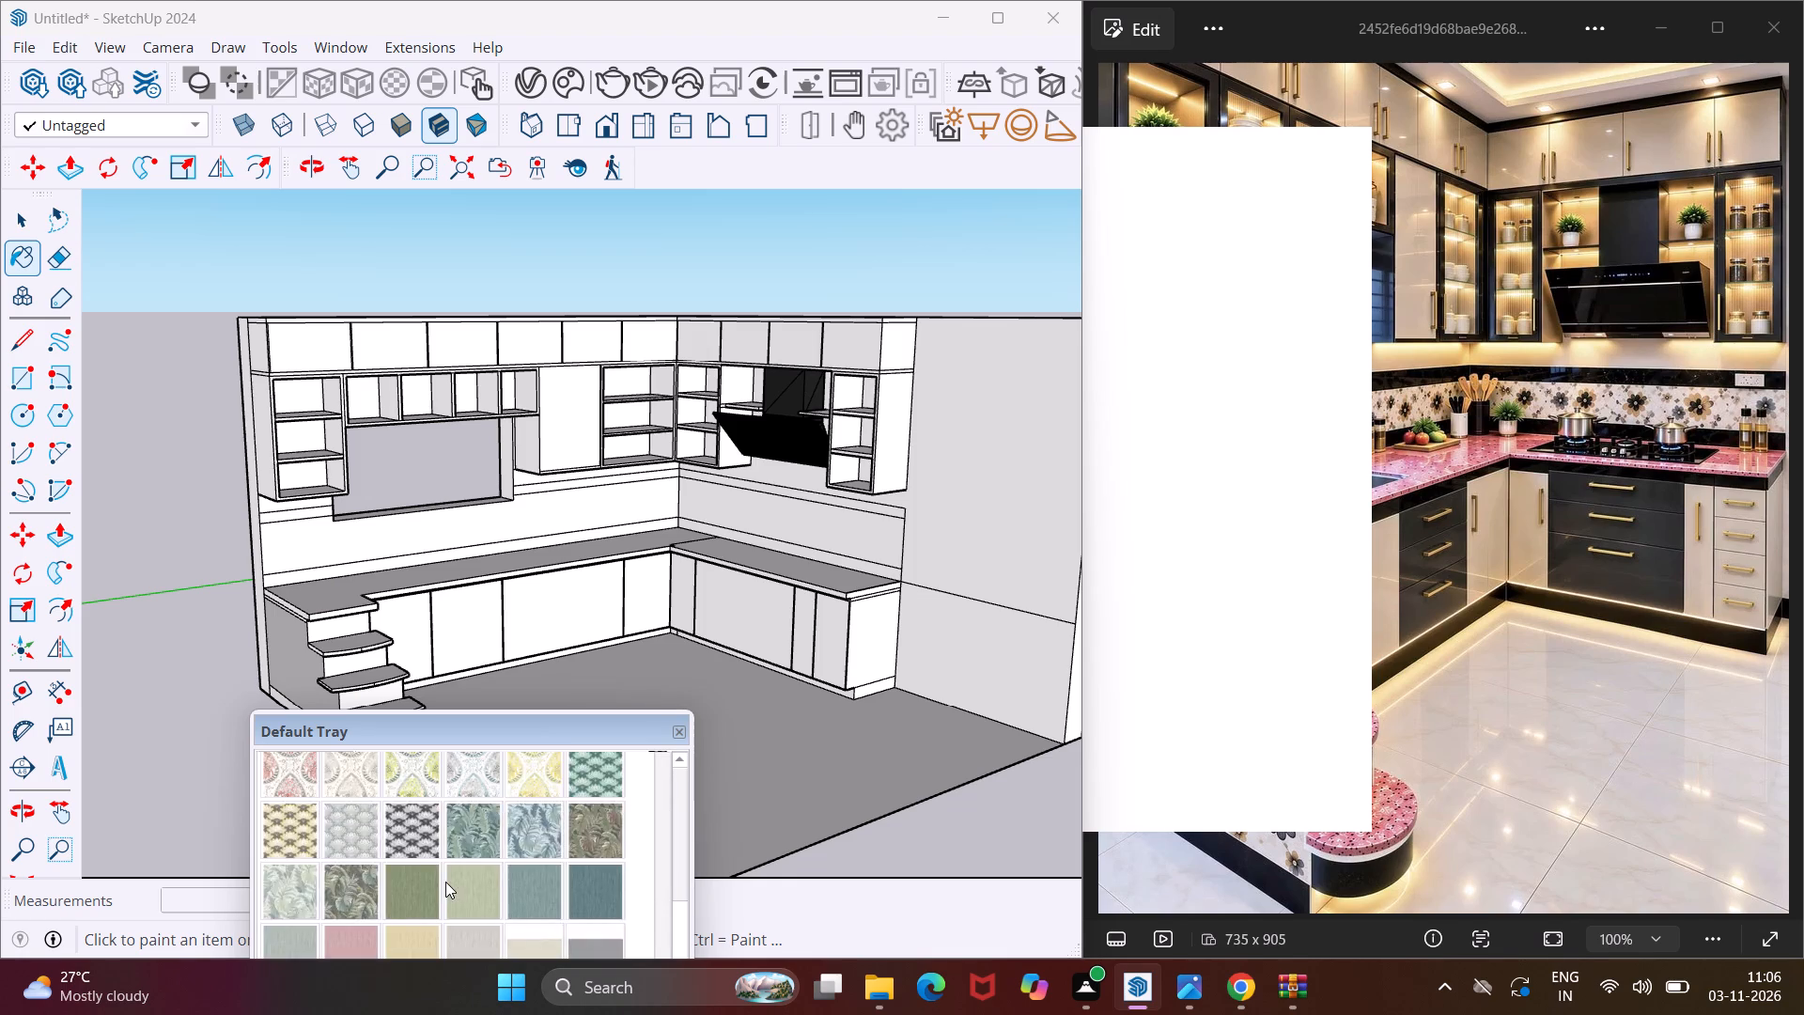
scroll(445, 882, "up", 16)
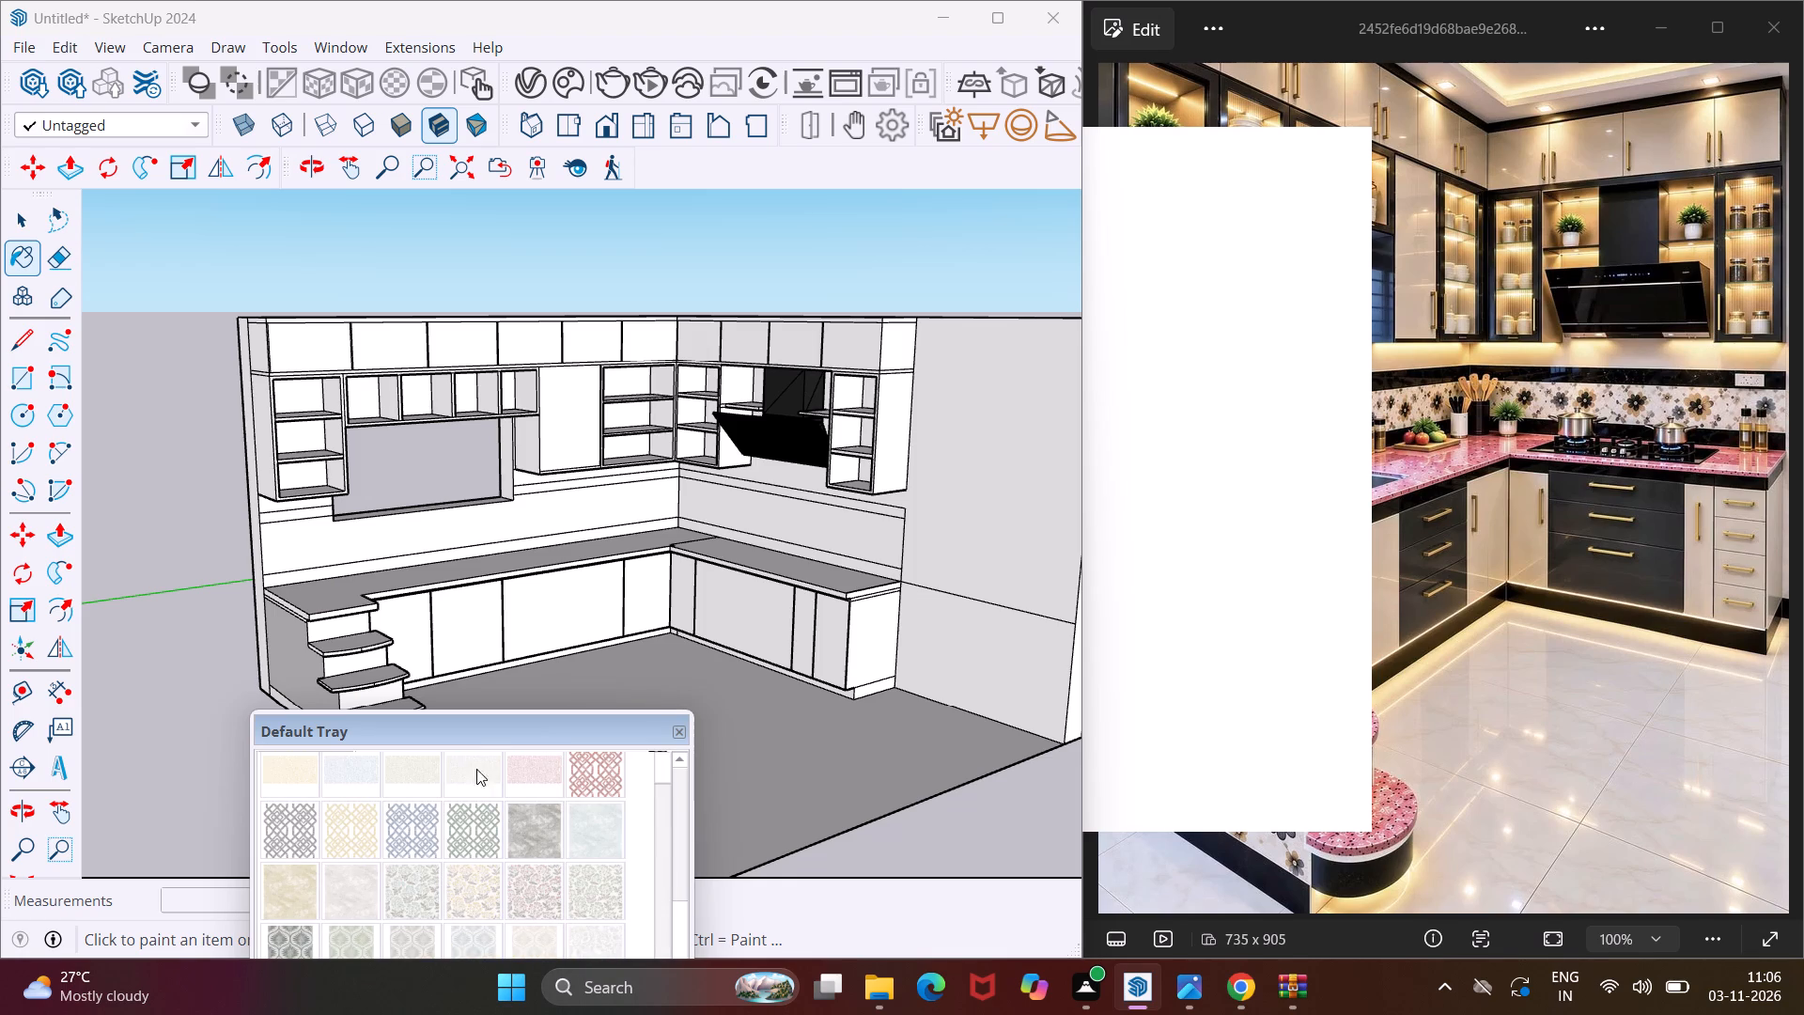
scroll(473, 732, "up", 18)
scroll(359, 803, "up", 5)
left_click_drag(413, 731, 420, 731)
left_click_drag(420, 731, 849, 318)
scroll(807, 459, "up", 4)
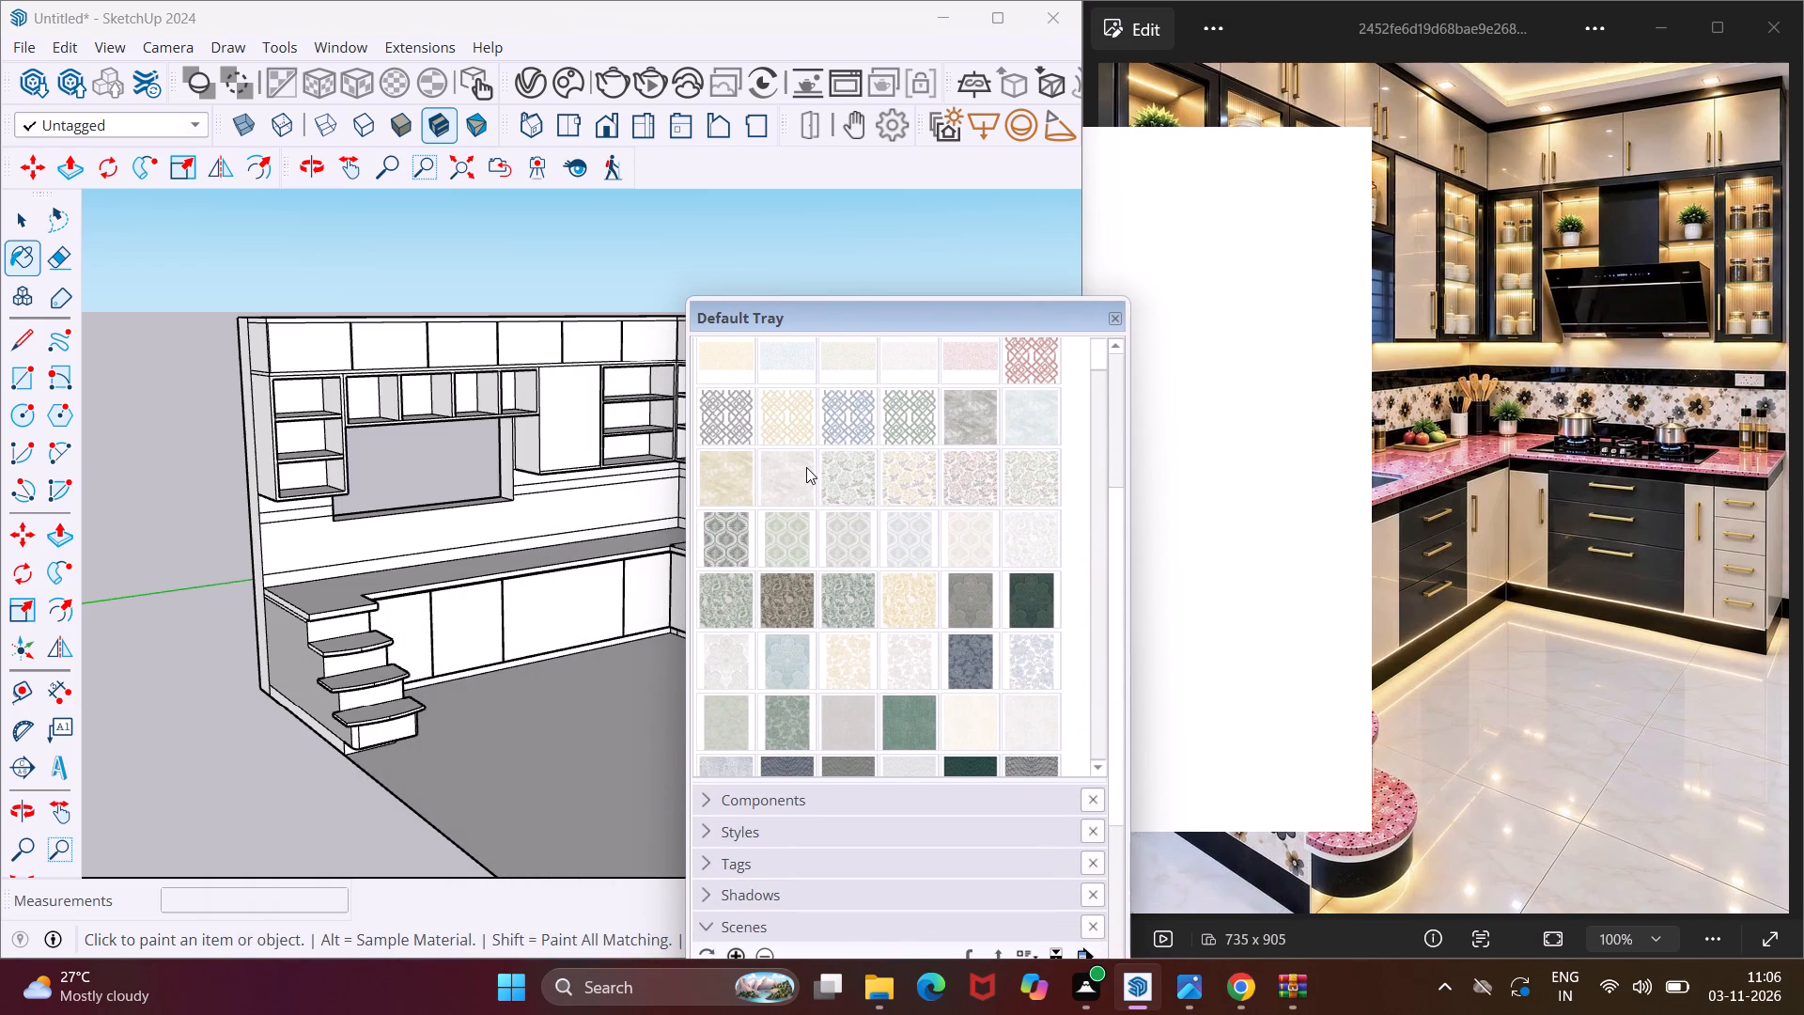
Paint the counter's end panel beside the steps with the pale blue damask wallpaper NILAYA EQUINOX FD25731.
left_click(973, 431)
scroll(941, 419, "up", 6)
scroll(765, 502, "up", 17)
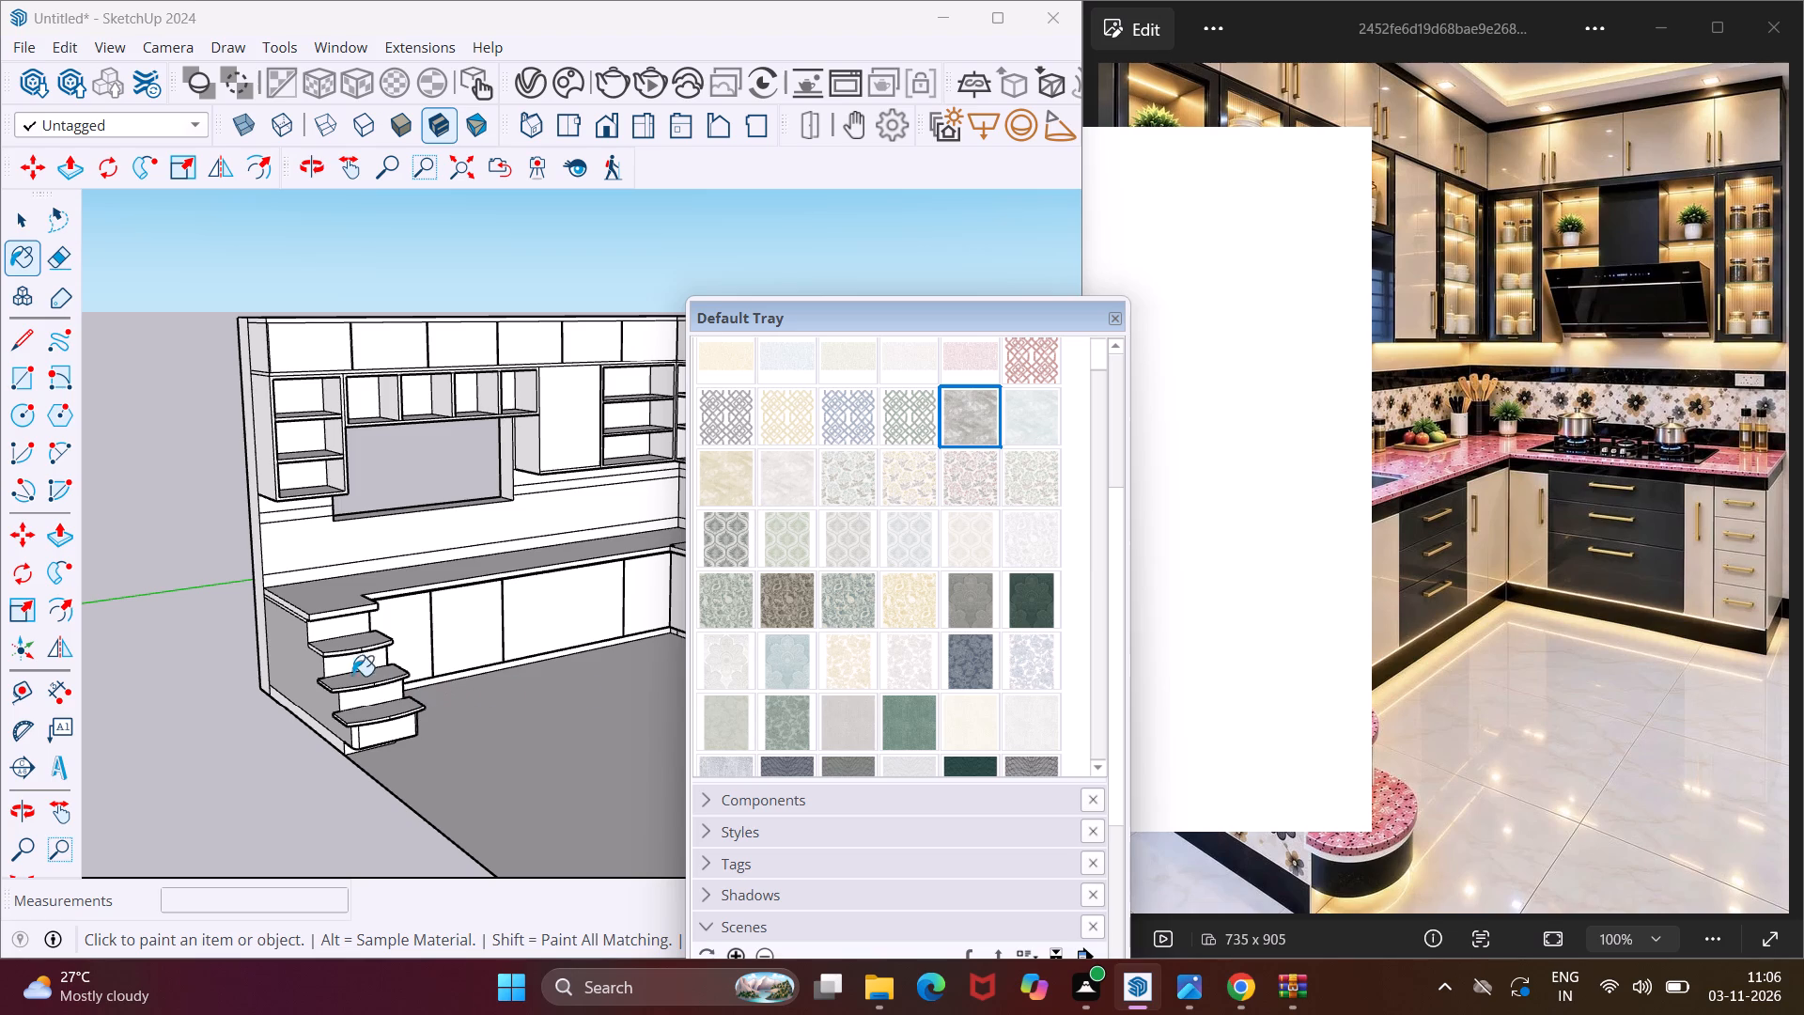
left_click(797, 647)
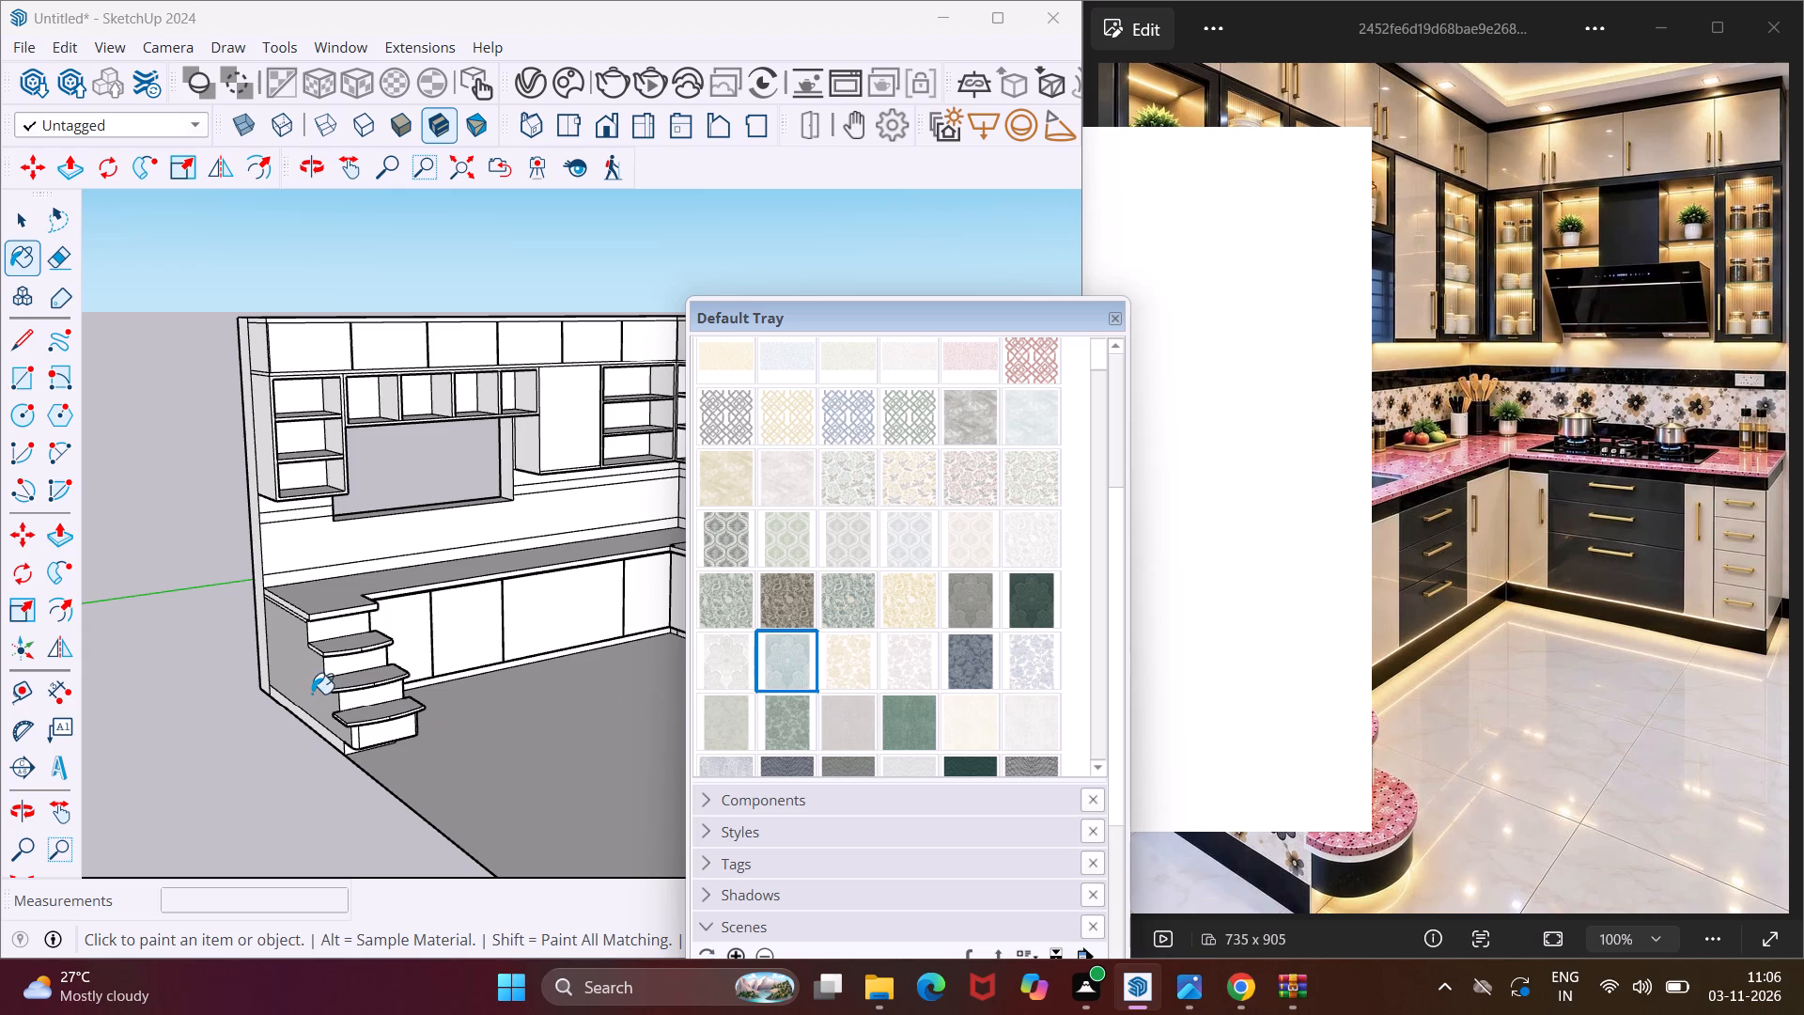
scroll(308, 689, "up", 15)
left_click(293, 647)
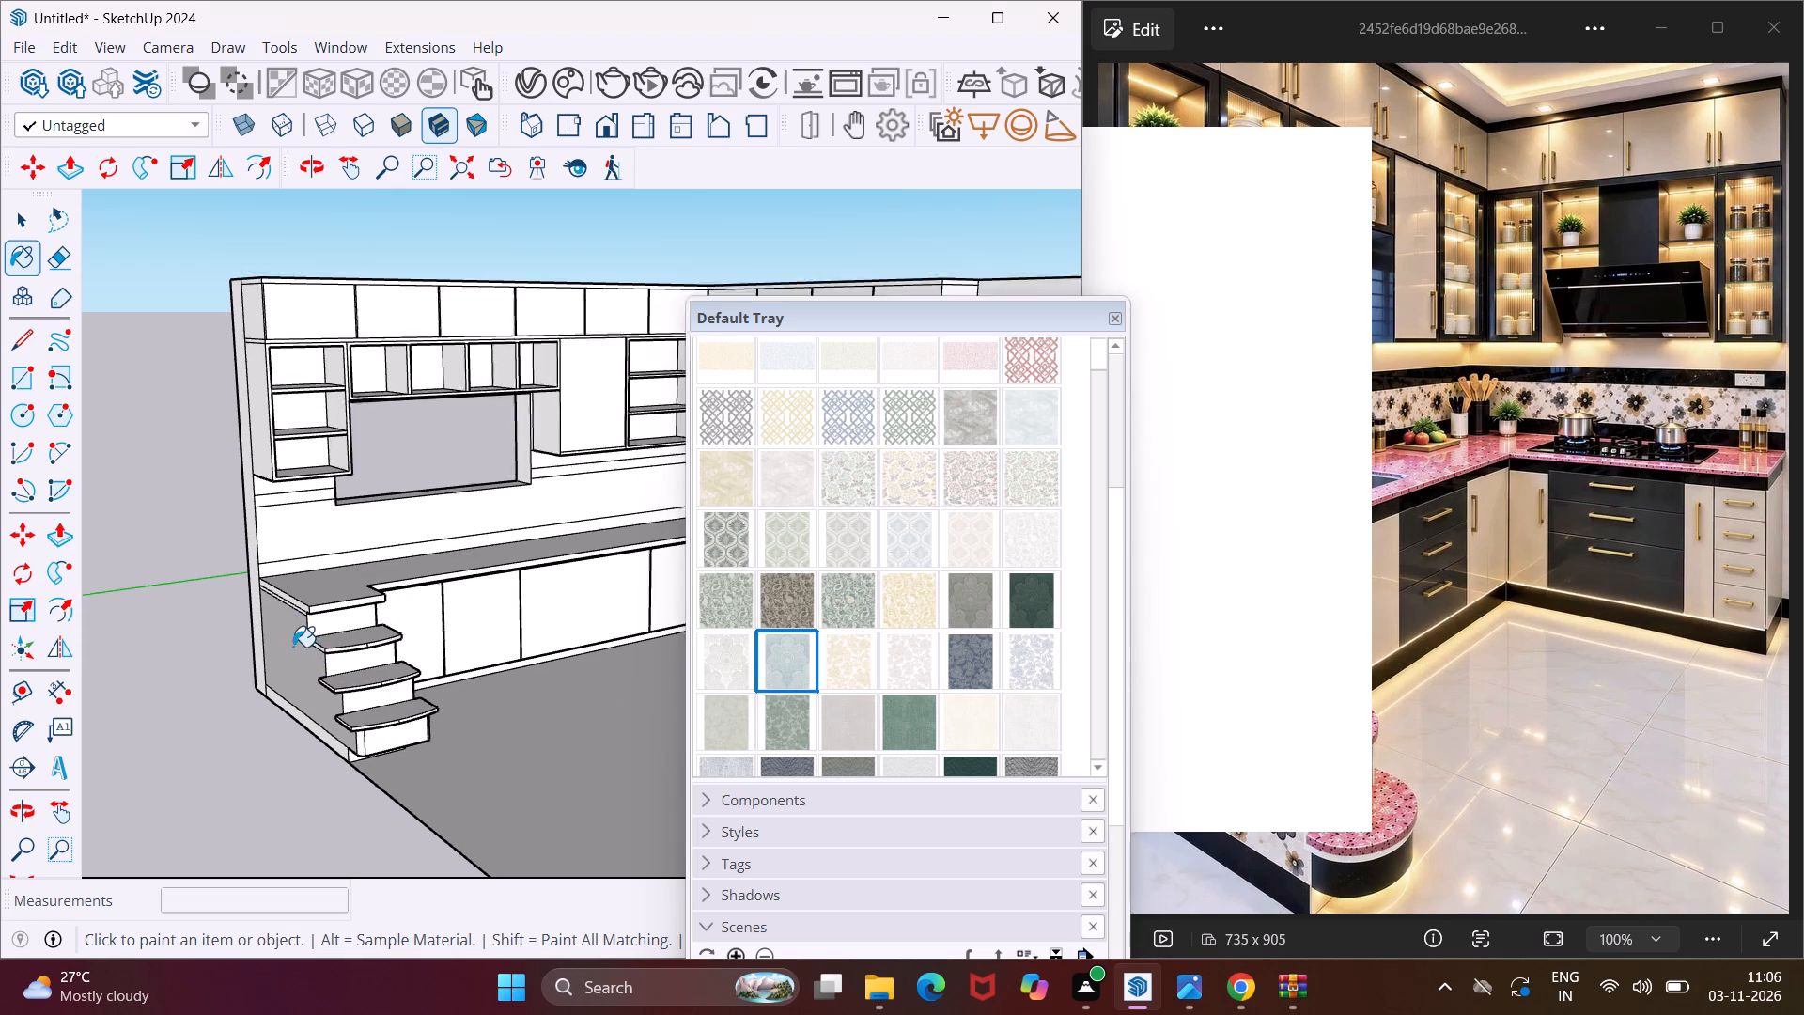
Darken the end panel's NILAYA EQUINOX FD25731 wallpaper material to a deep teal by lowering its colour brightness.
middle_click_drag(293, 647, 621, 600)
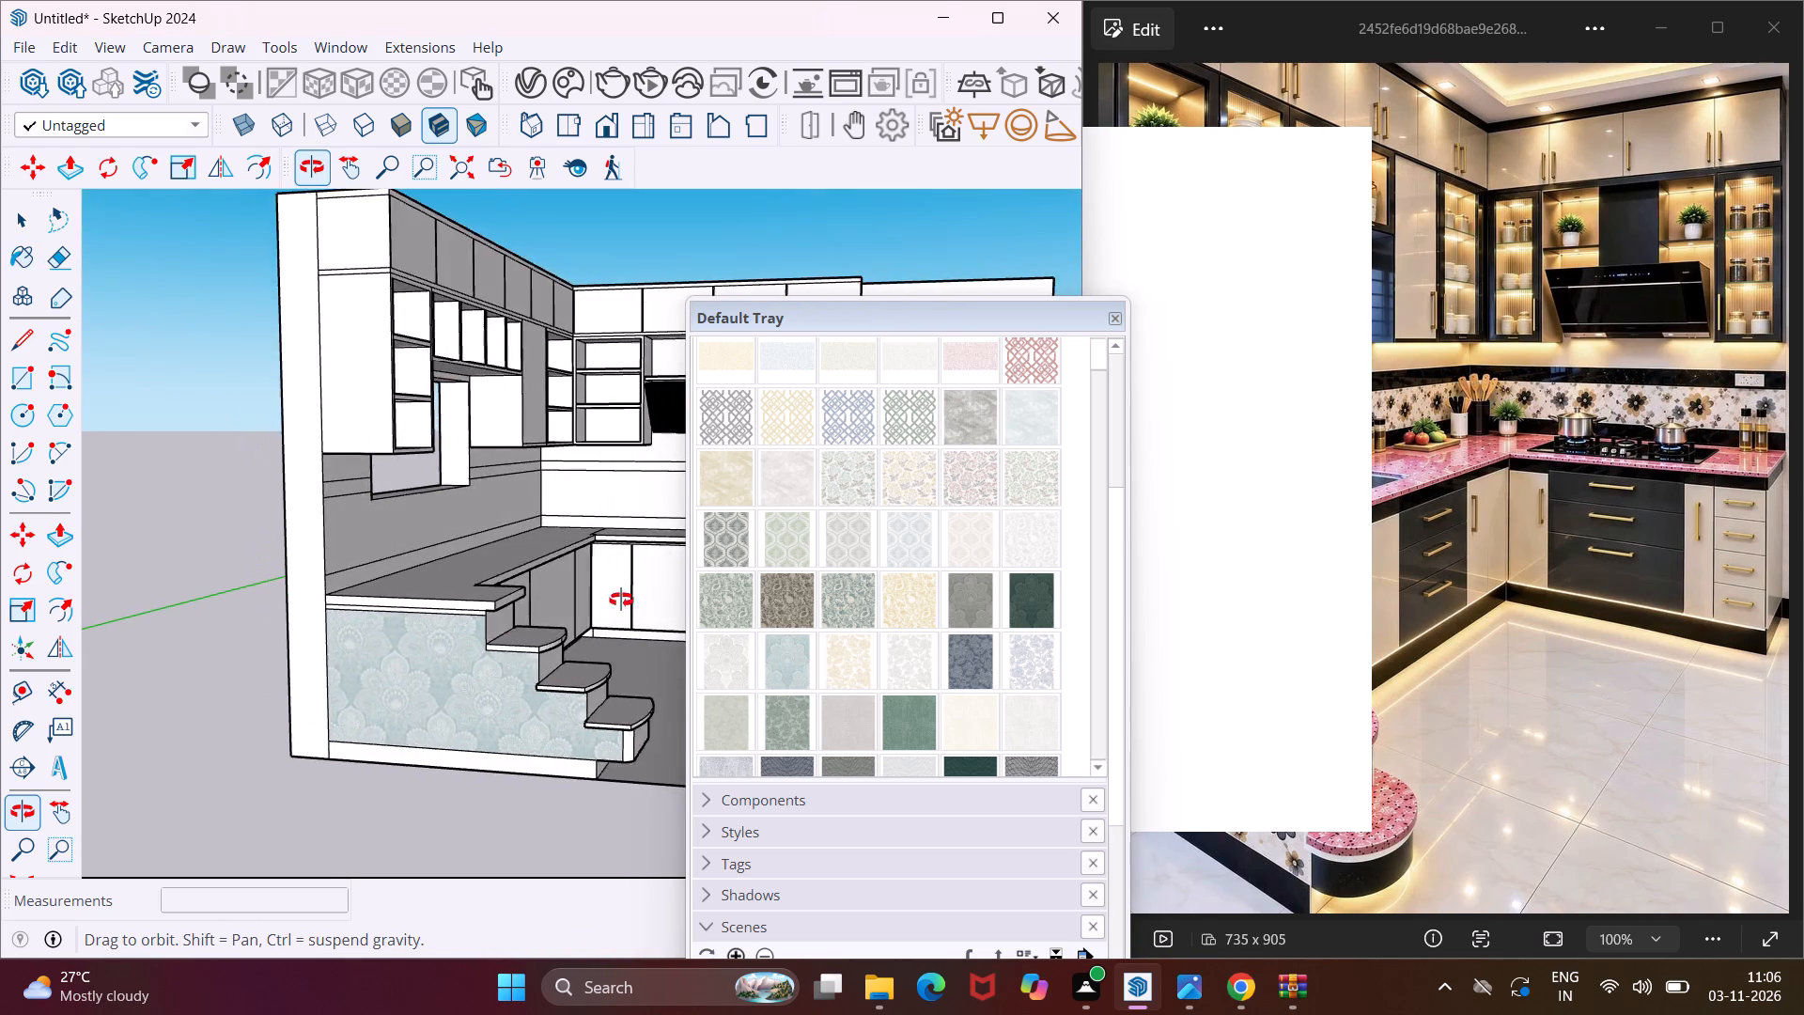
middle_click_drag(621, 600, 577, 625)
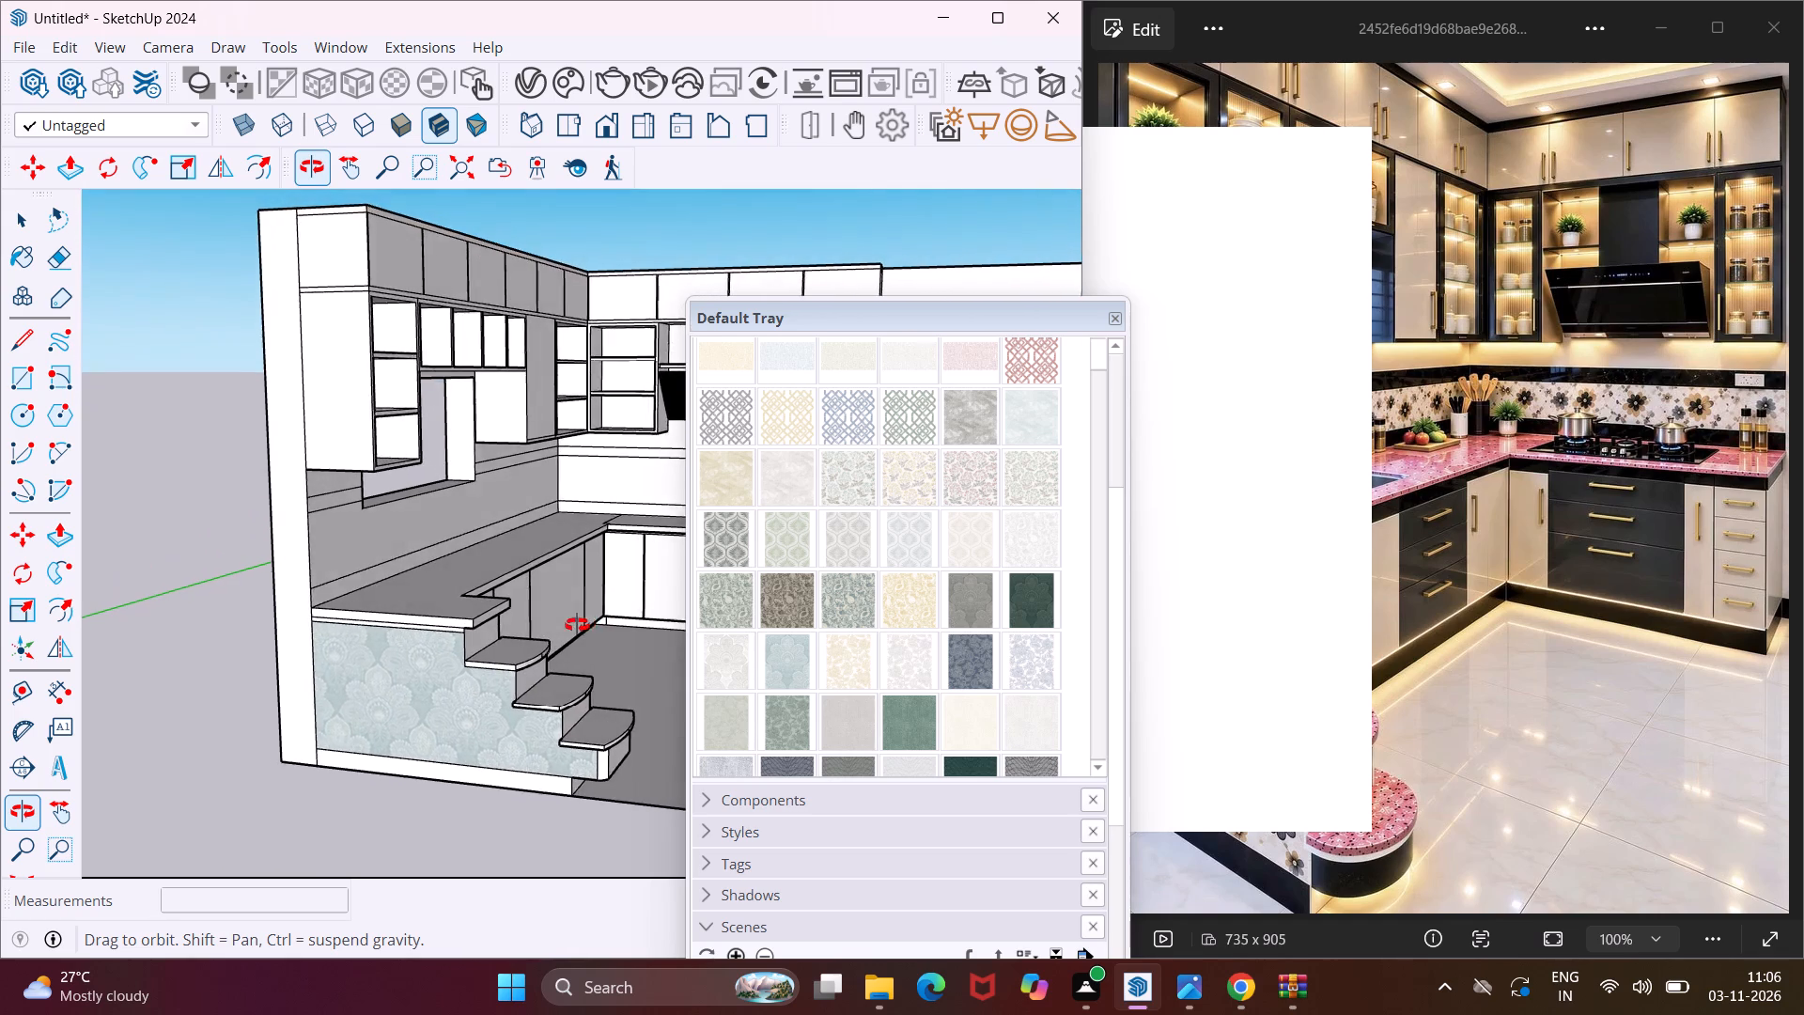
middle_click_drag(577, 625, 377, 659)
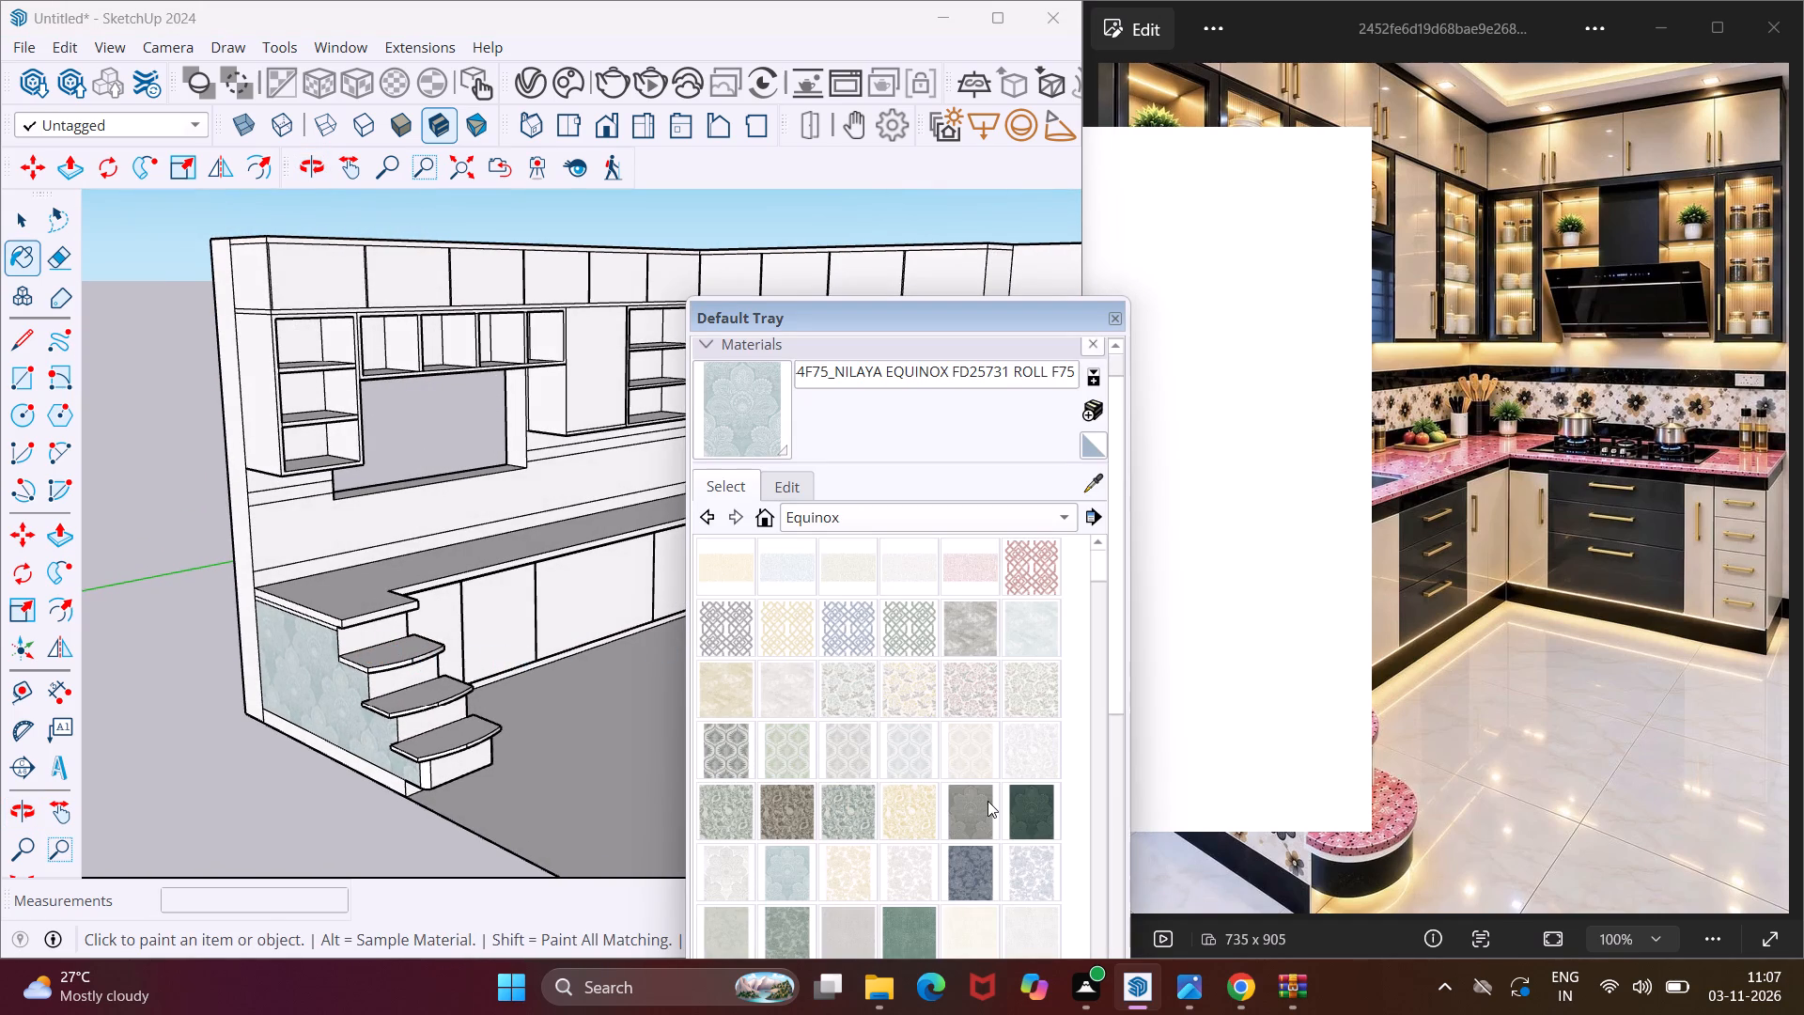
left_click(795, 487)
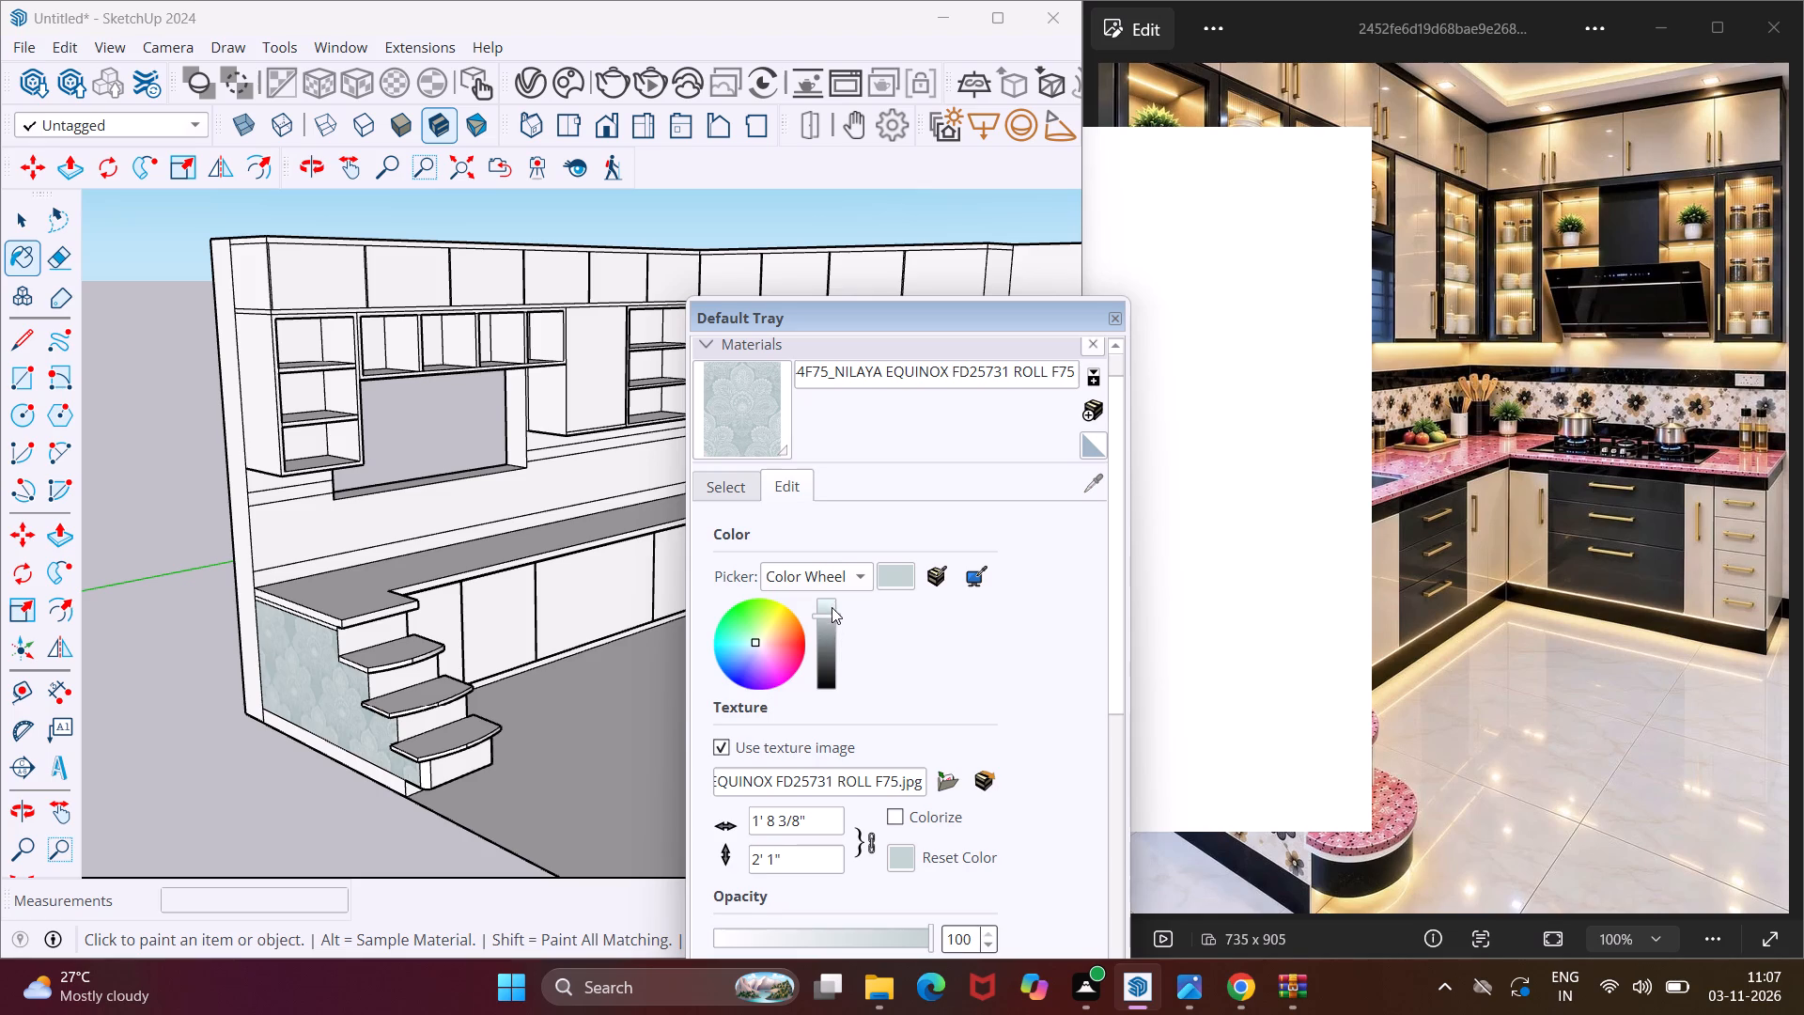
left_click_drag(830, 617, 830, 639)
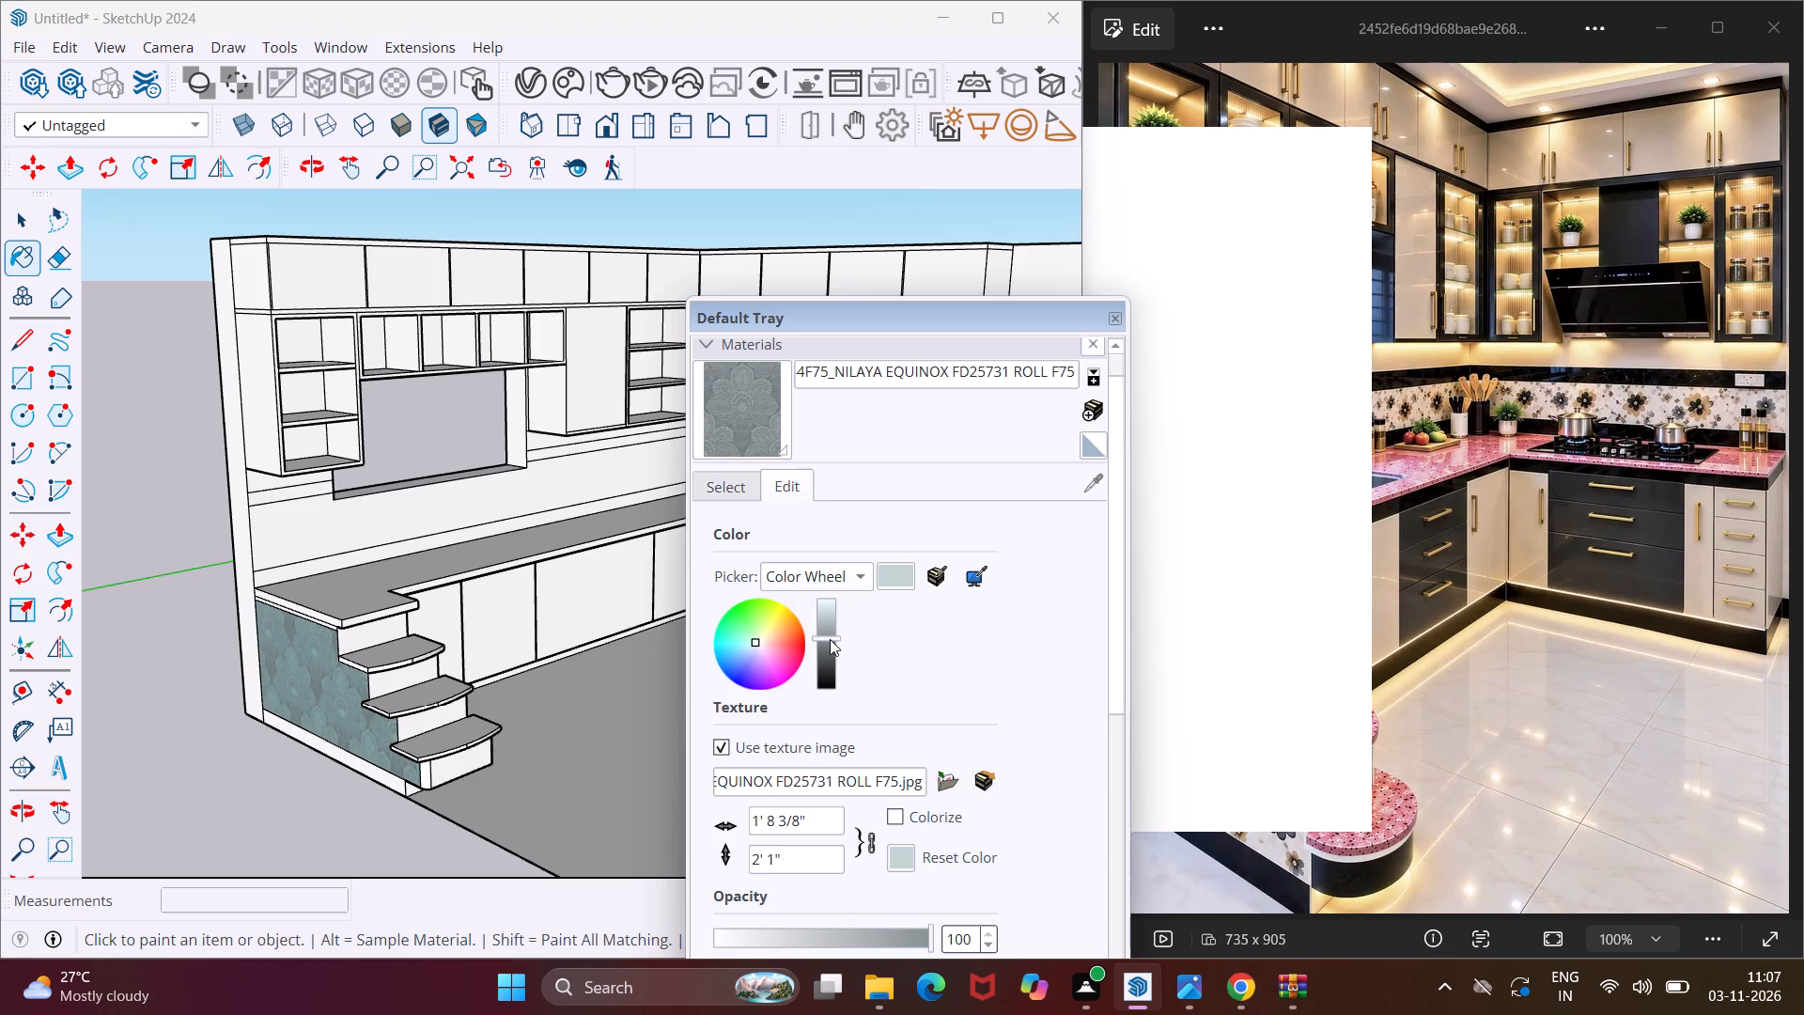
left_click_drag(830, 639, 825, 650)
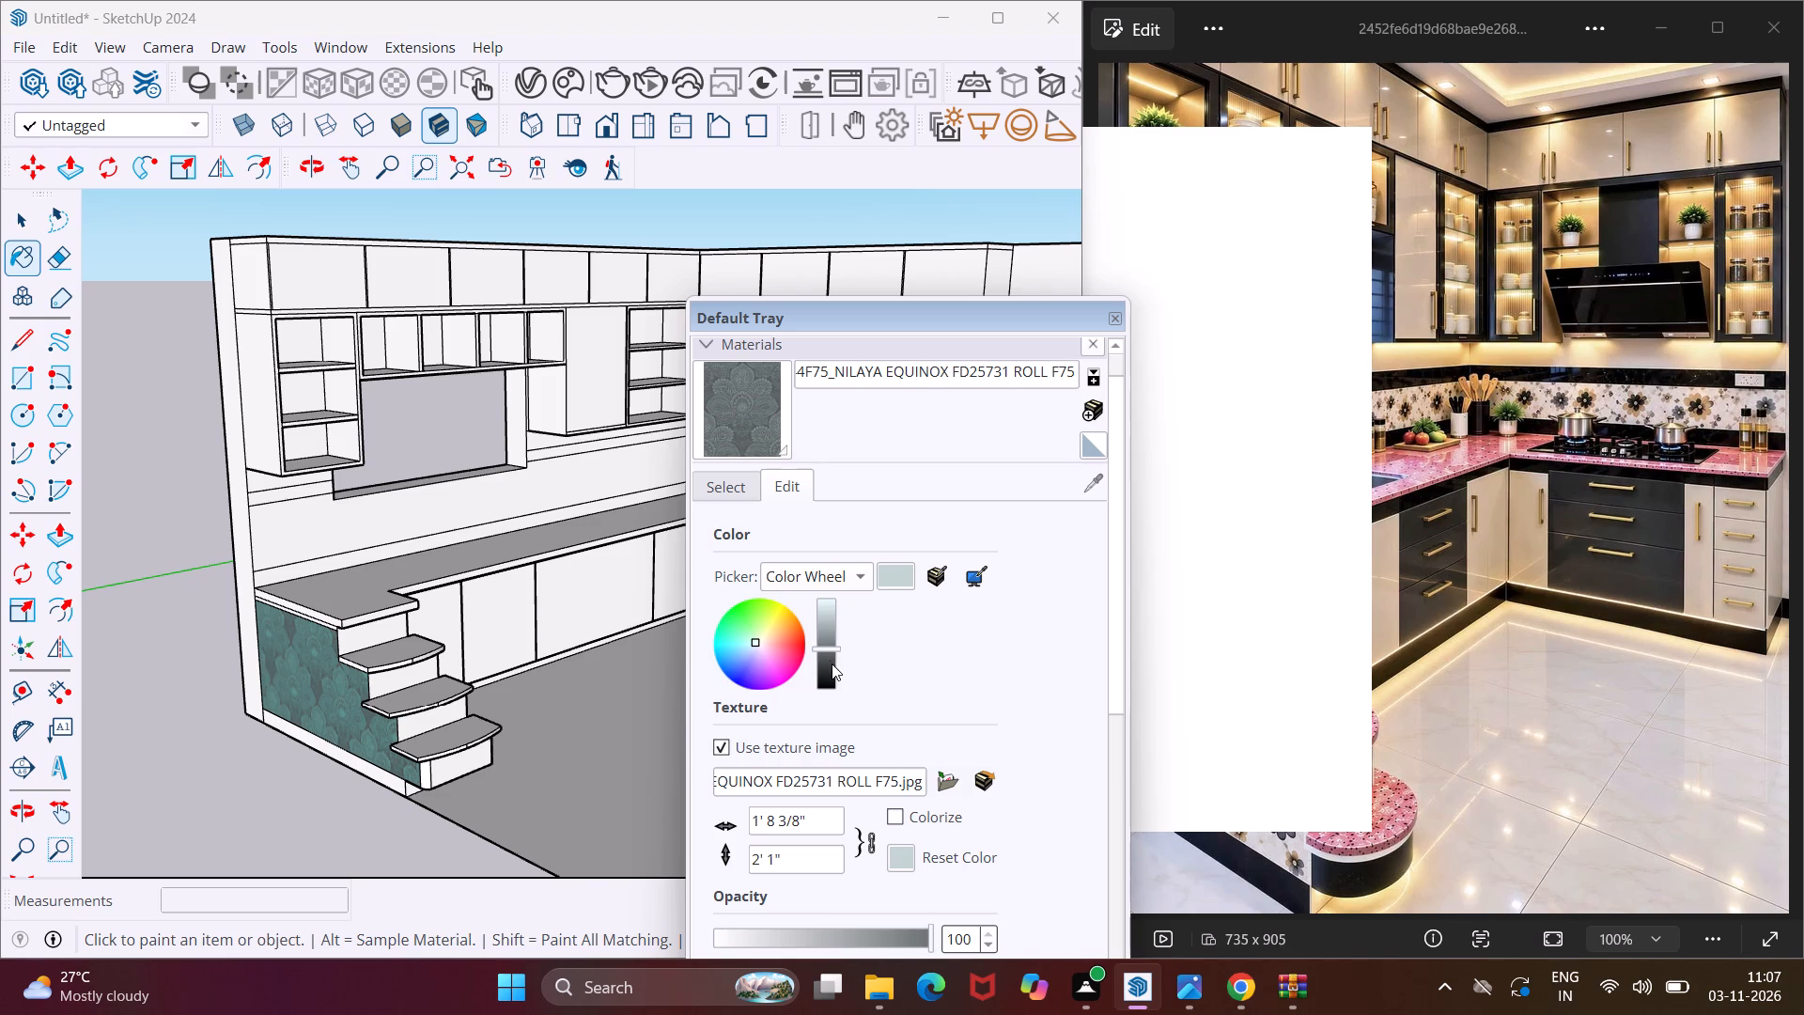
Load the Imagine folder as a material collection from New folder > Wallpapers > SketchUp (3) > SketchUp on the Desktop.
left_click(739, 490)
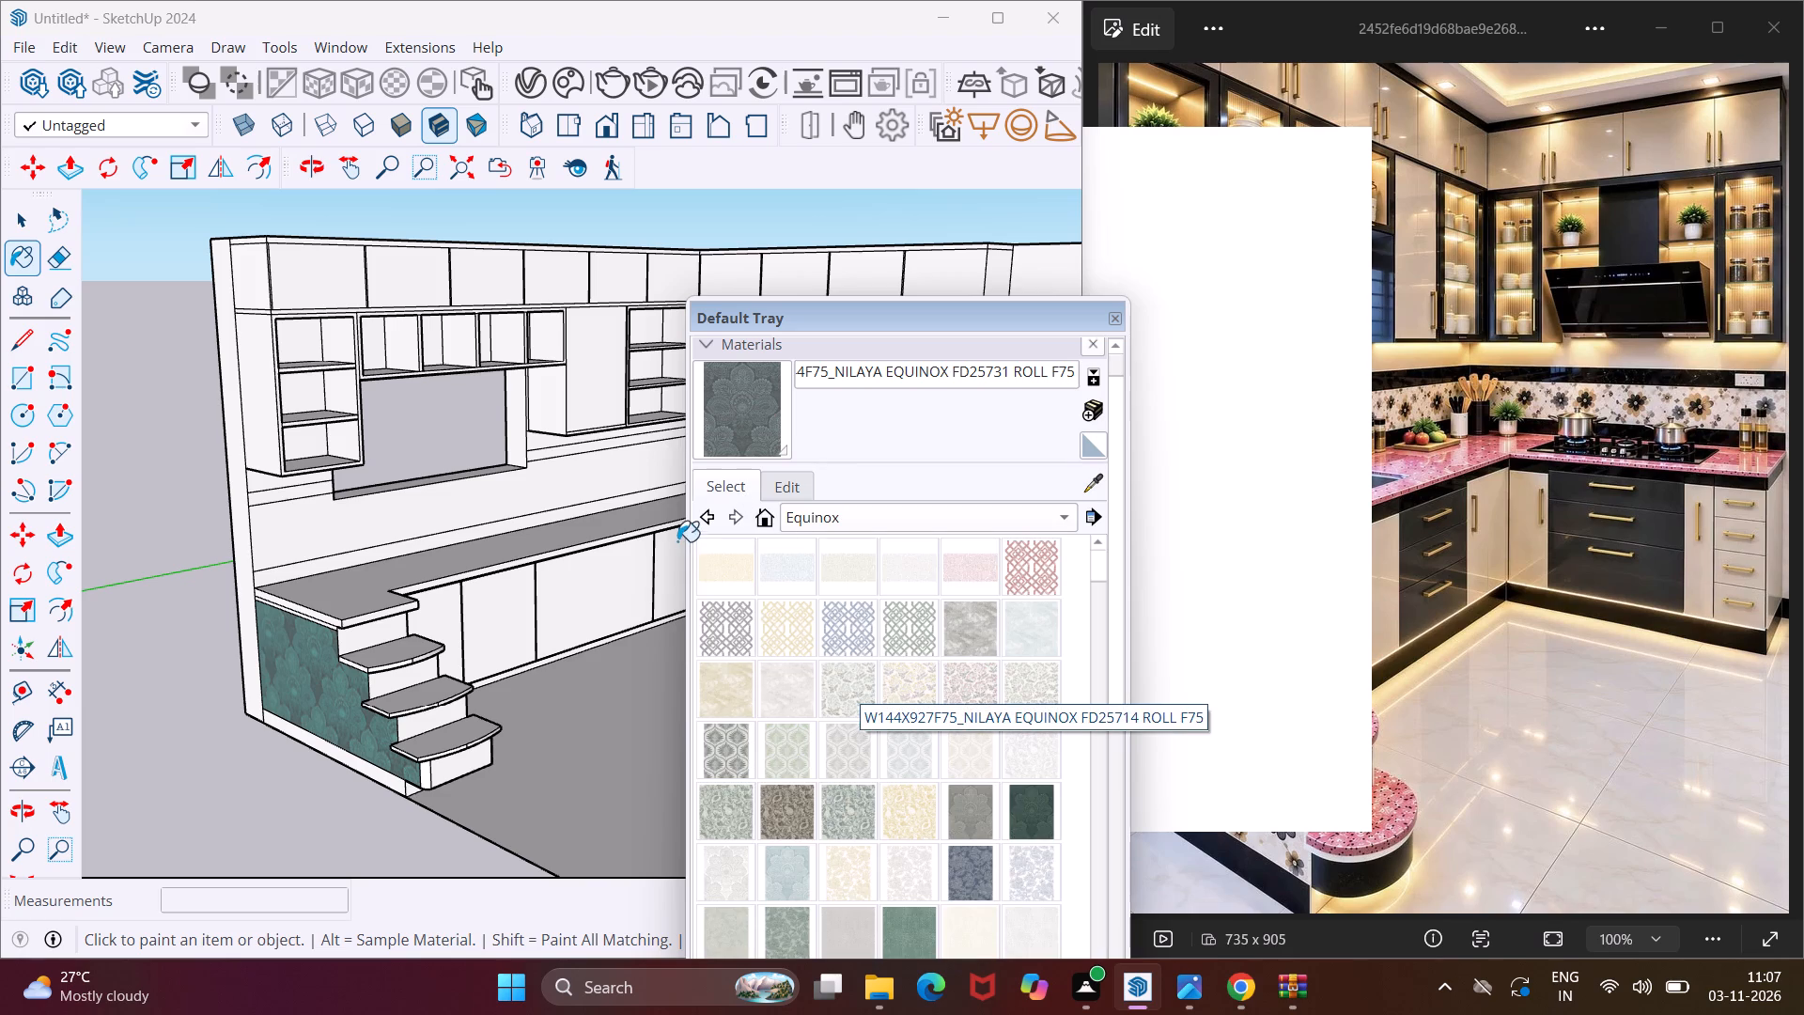
left_click(706, 520)
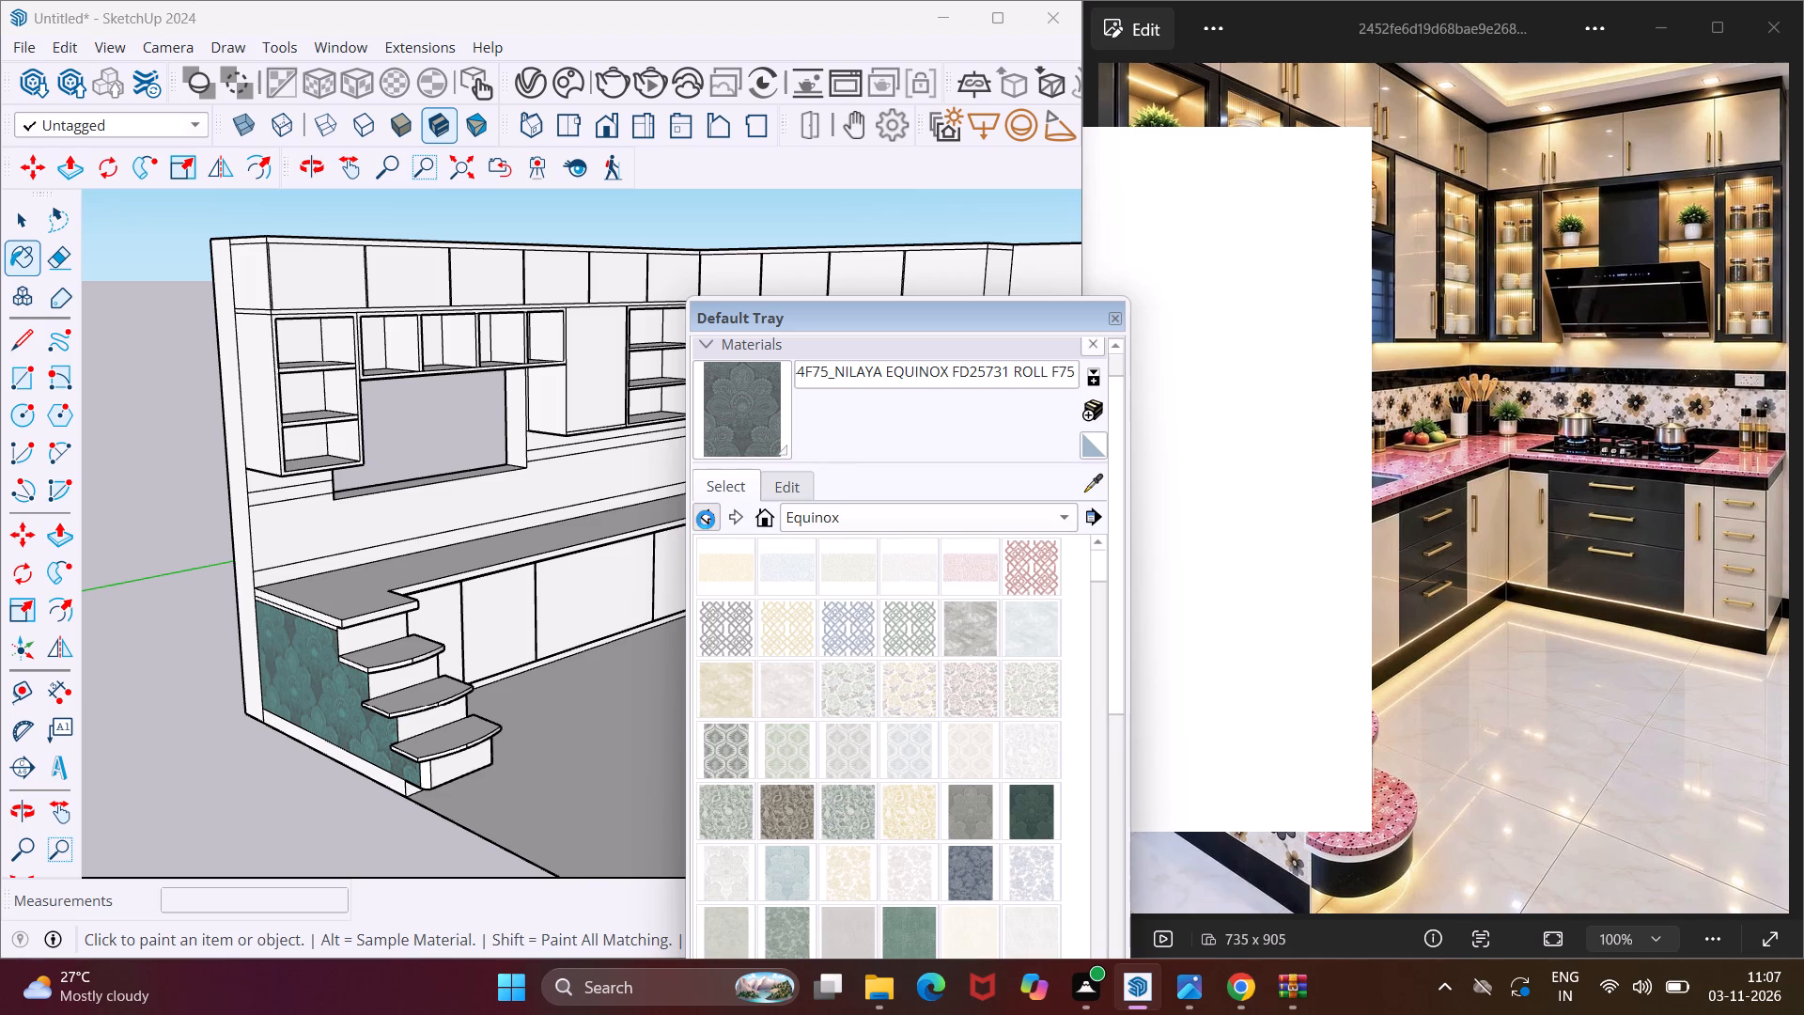
left_click(706, 520)
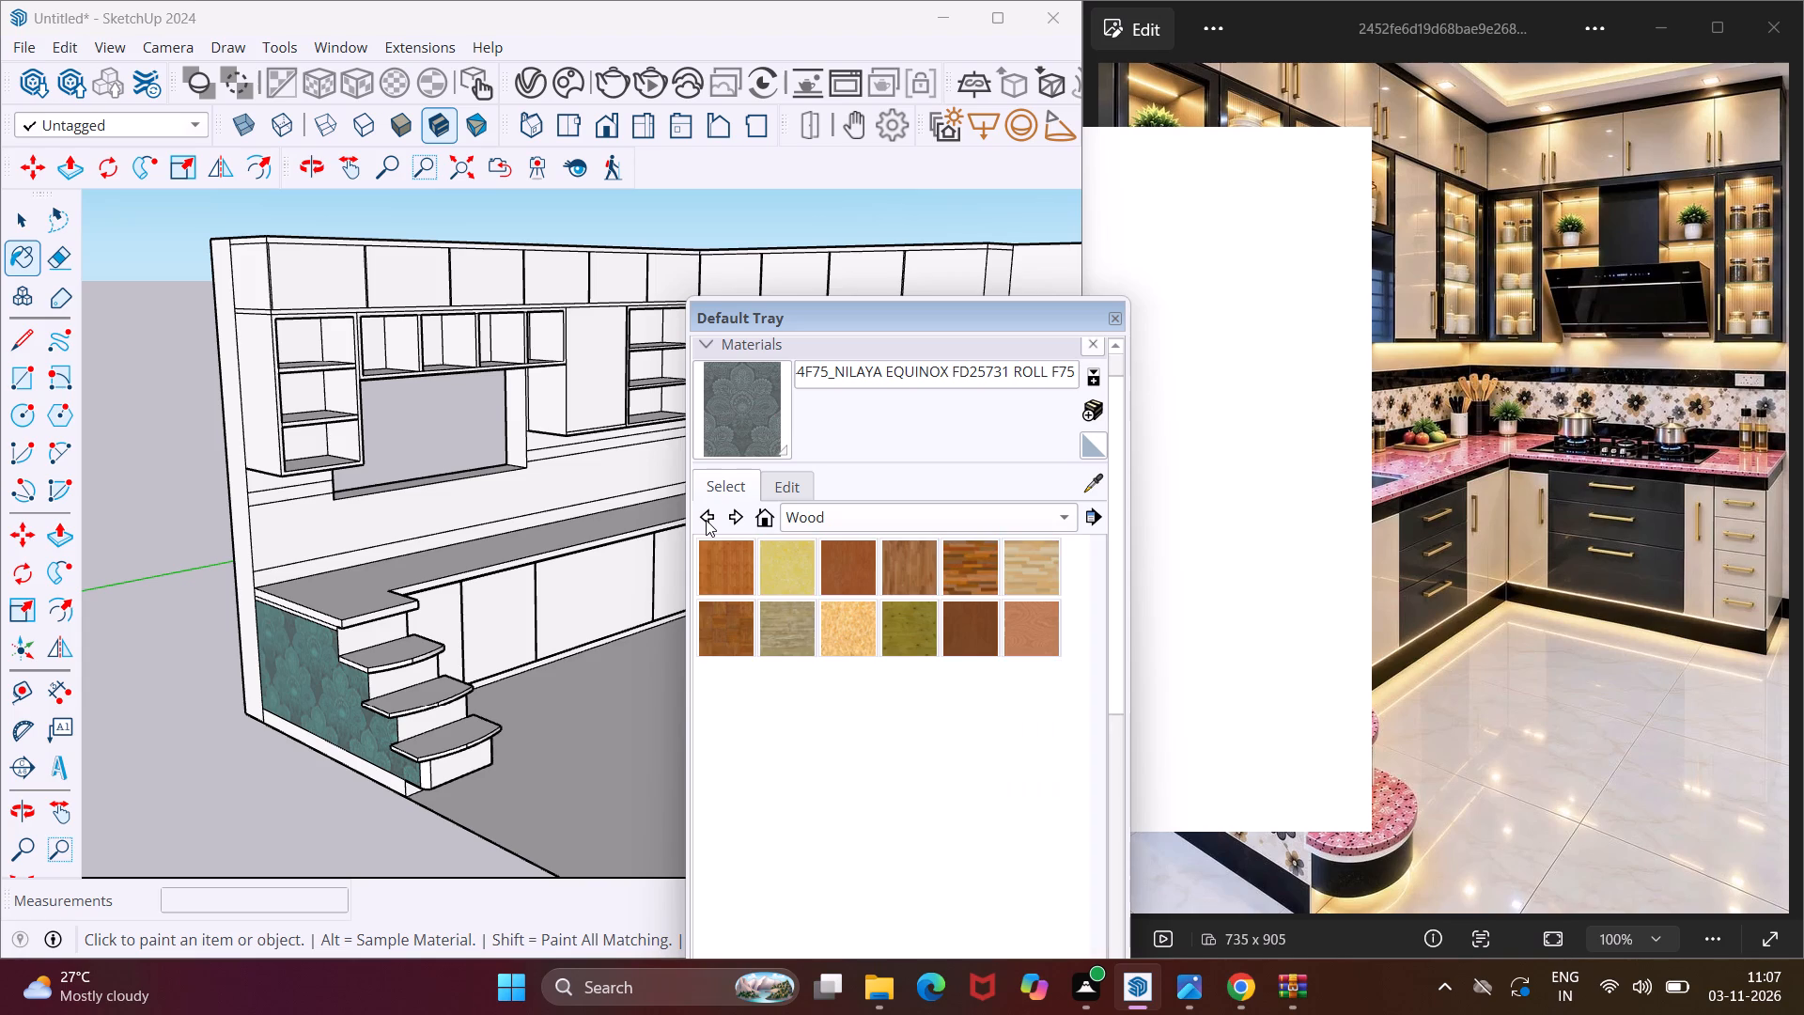
left_click(706, 520)
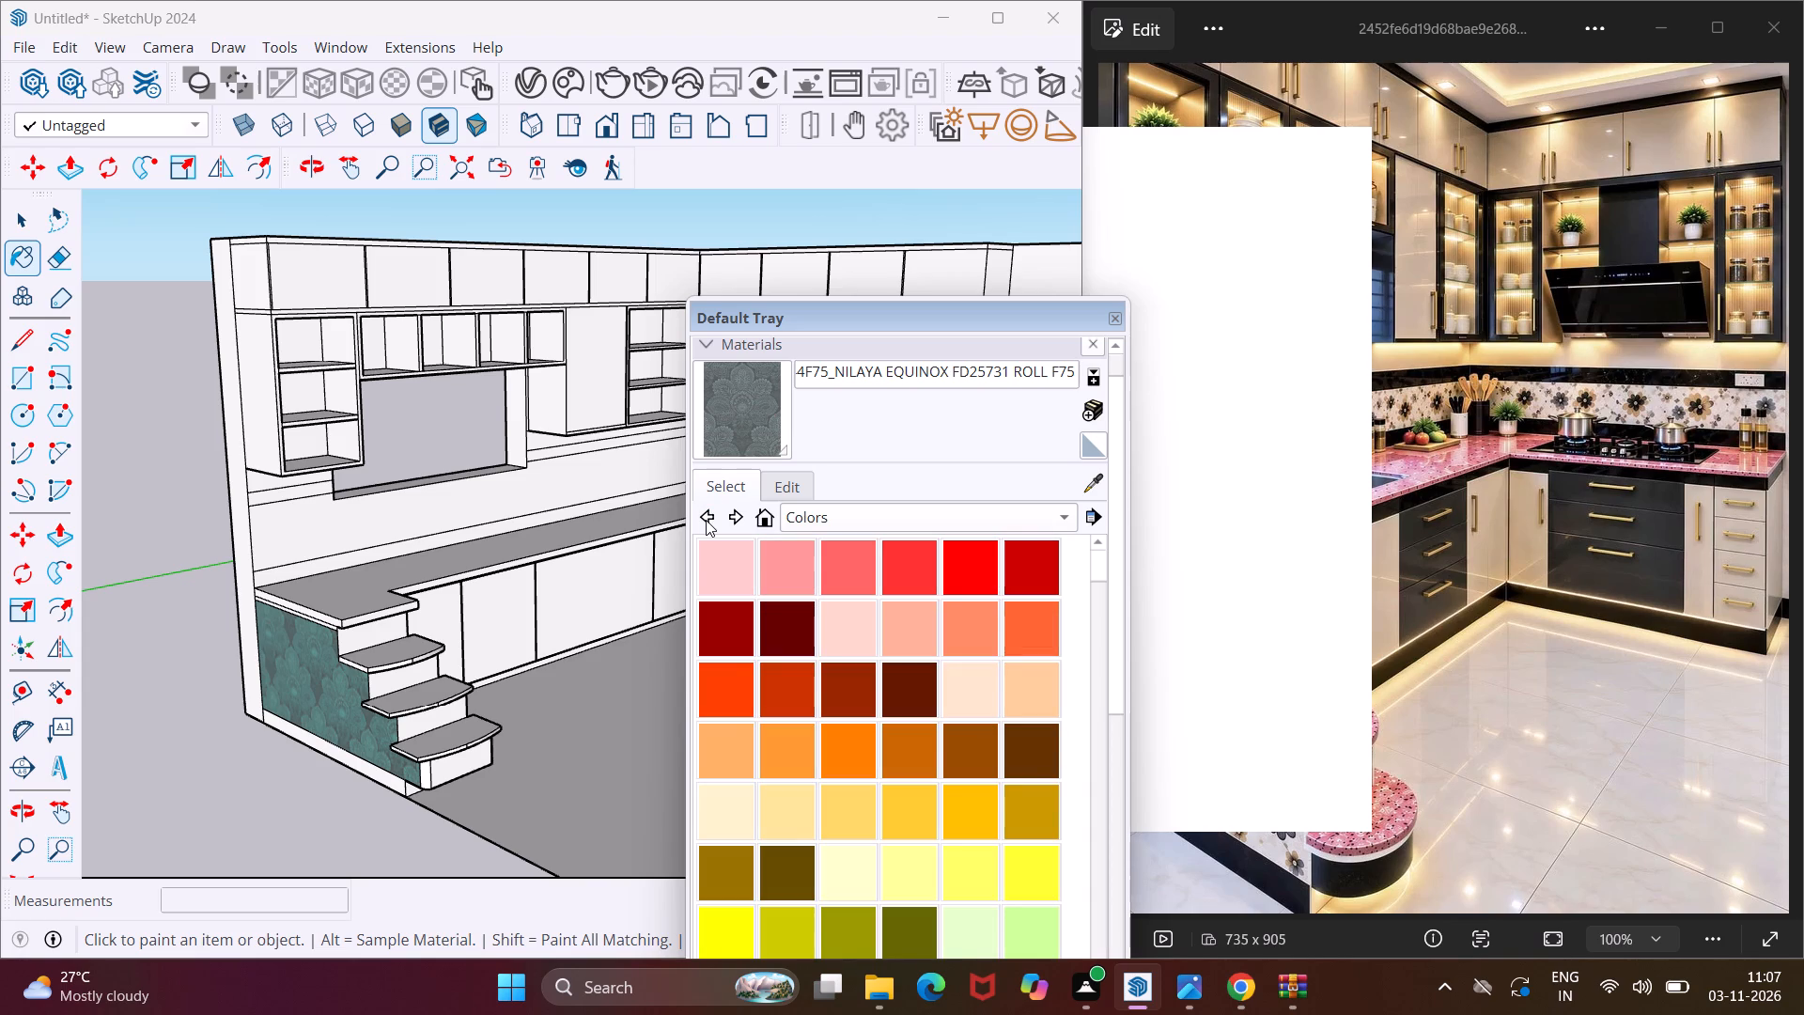
left_click(1091, 521)
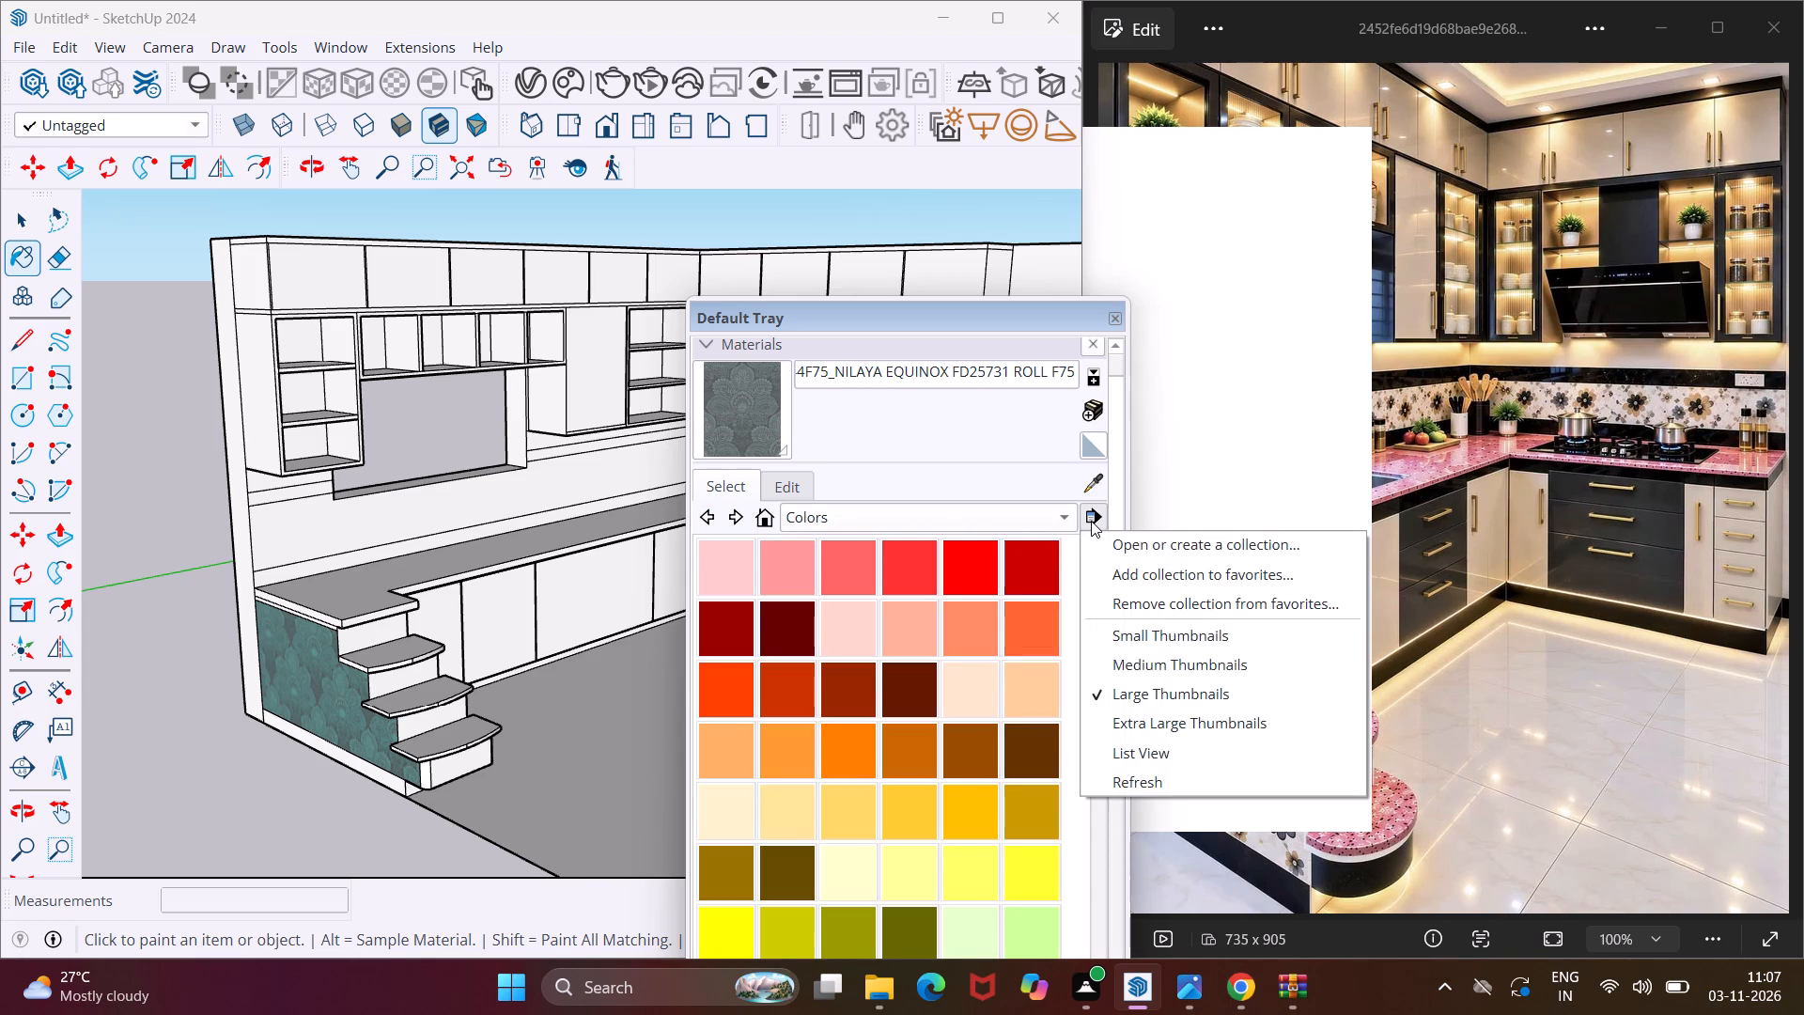
left_click(1122, 542)
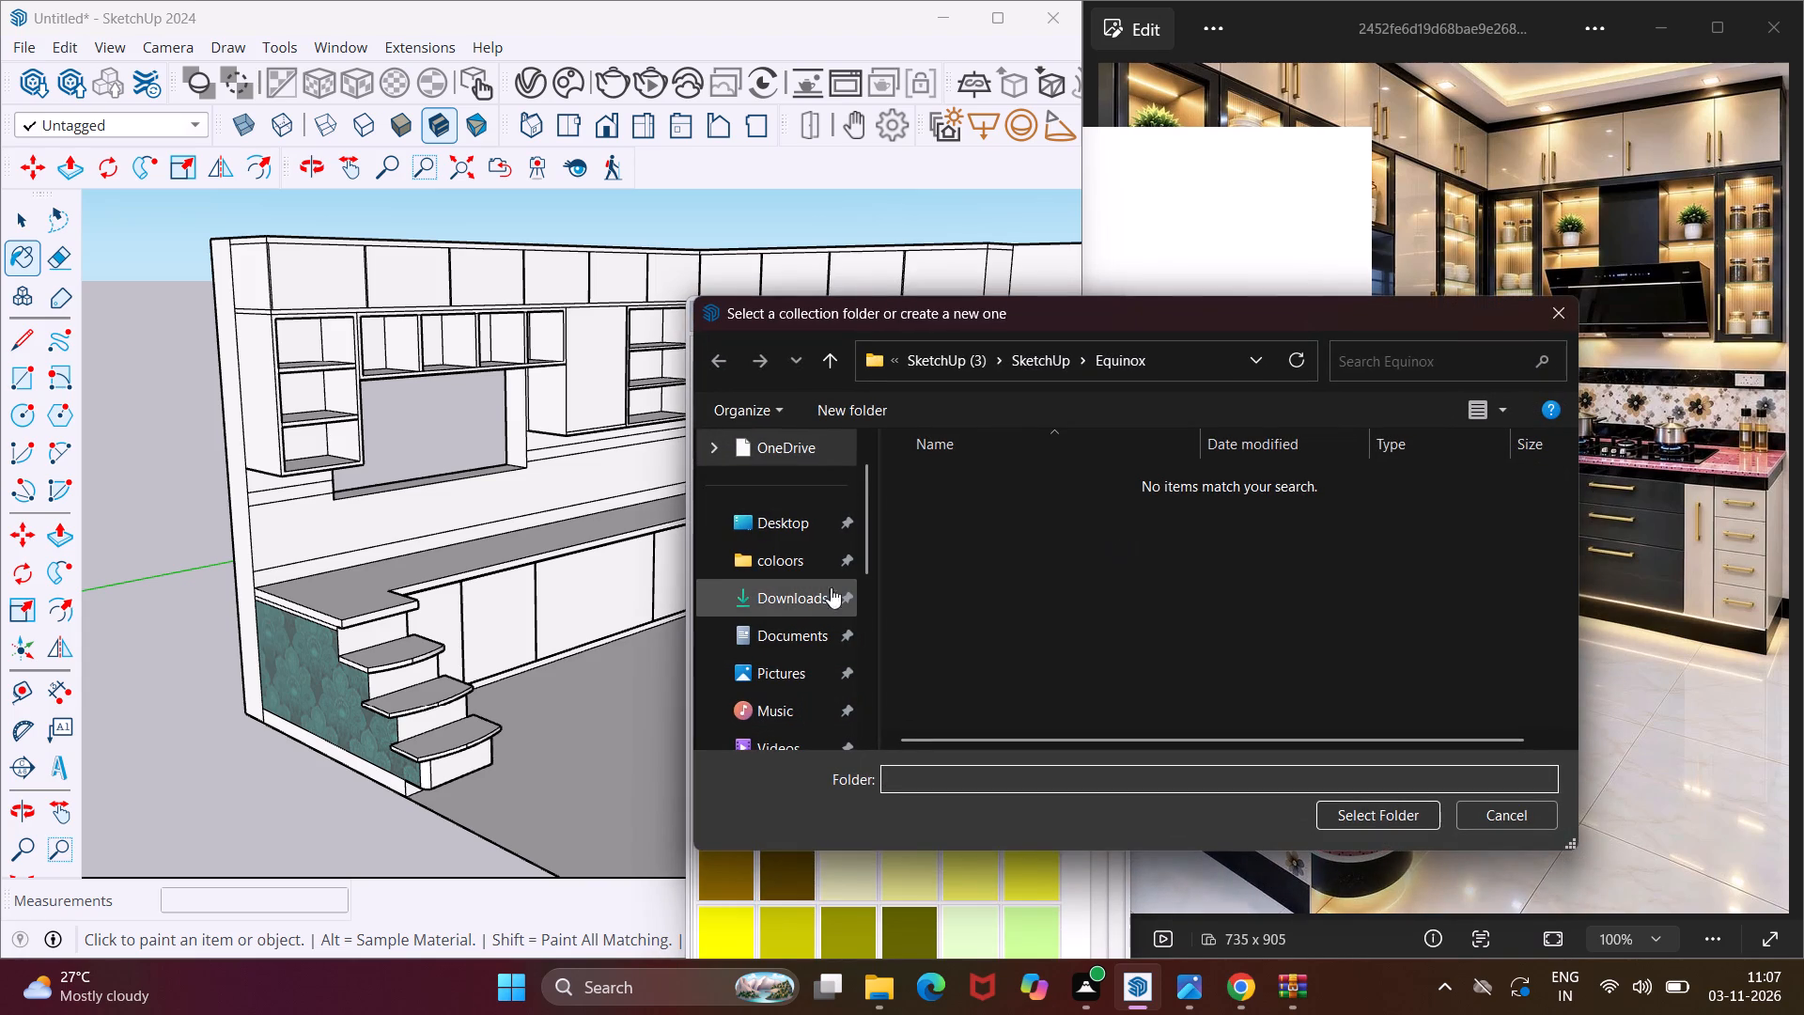
left_click(793, 586)
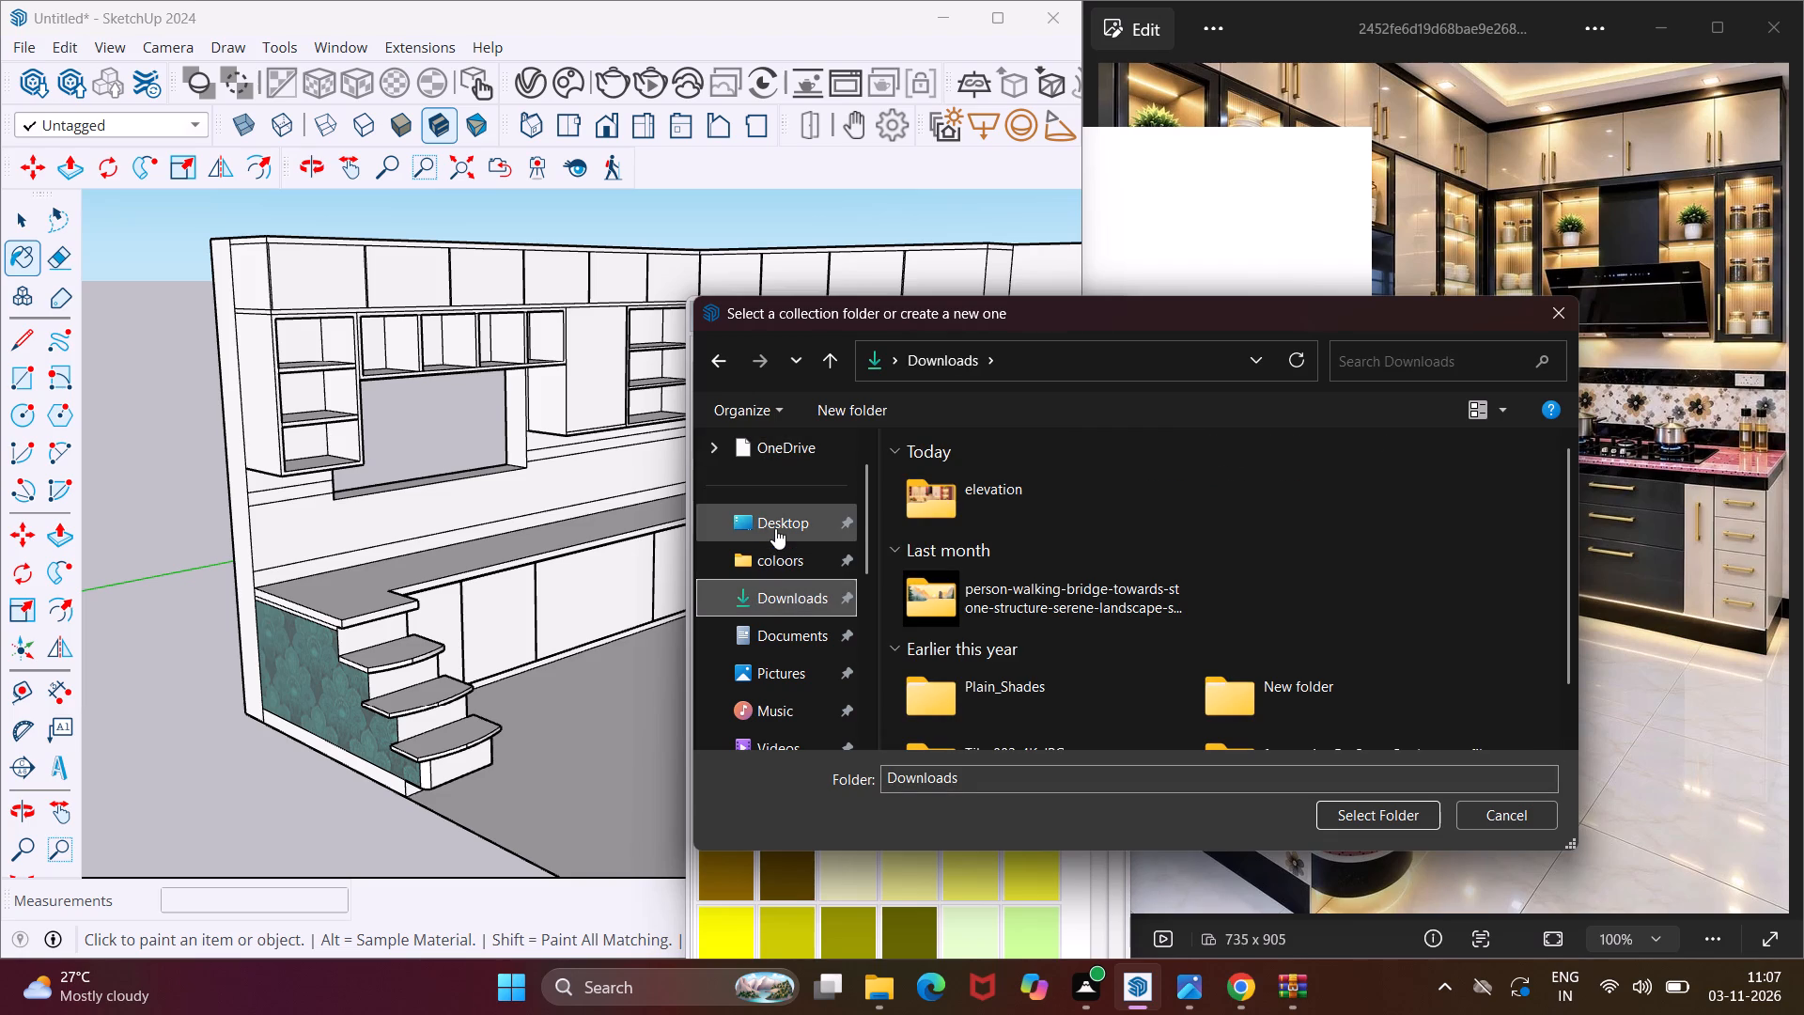
left_click(775, 528)
double_click(1081, 495)
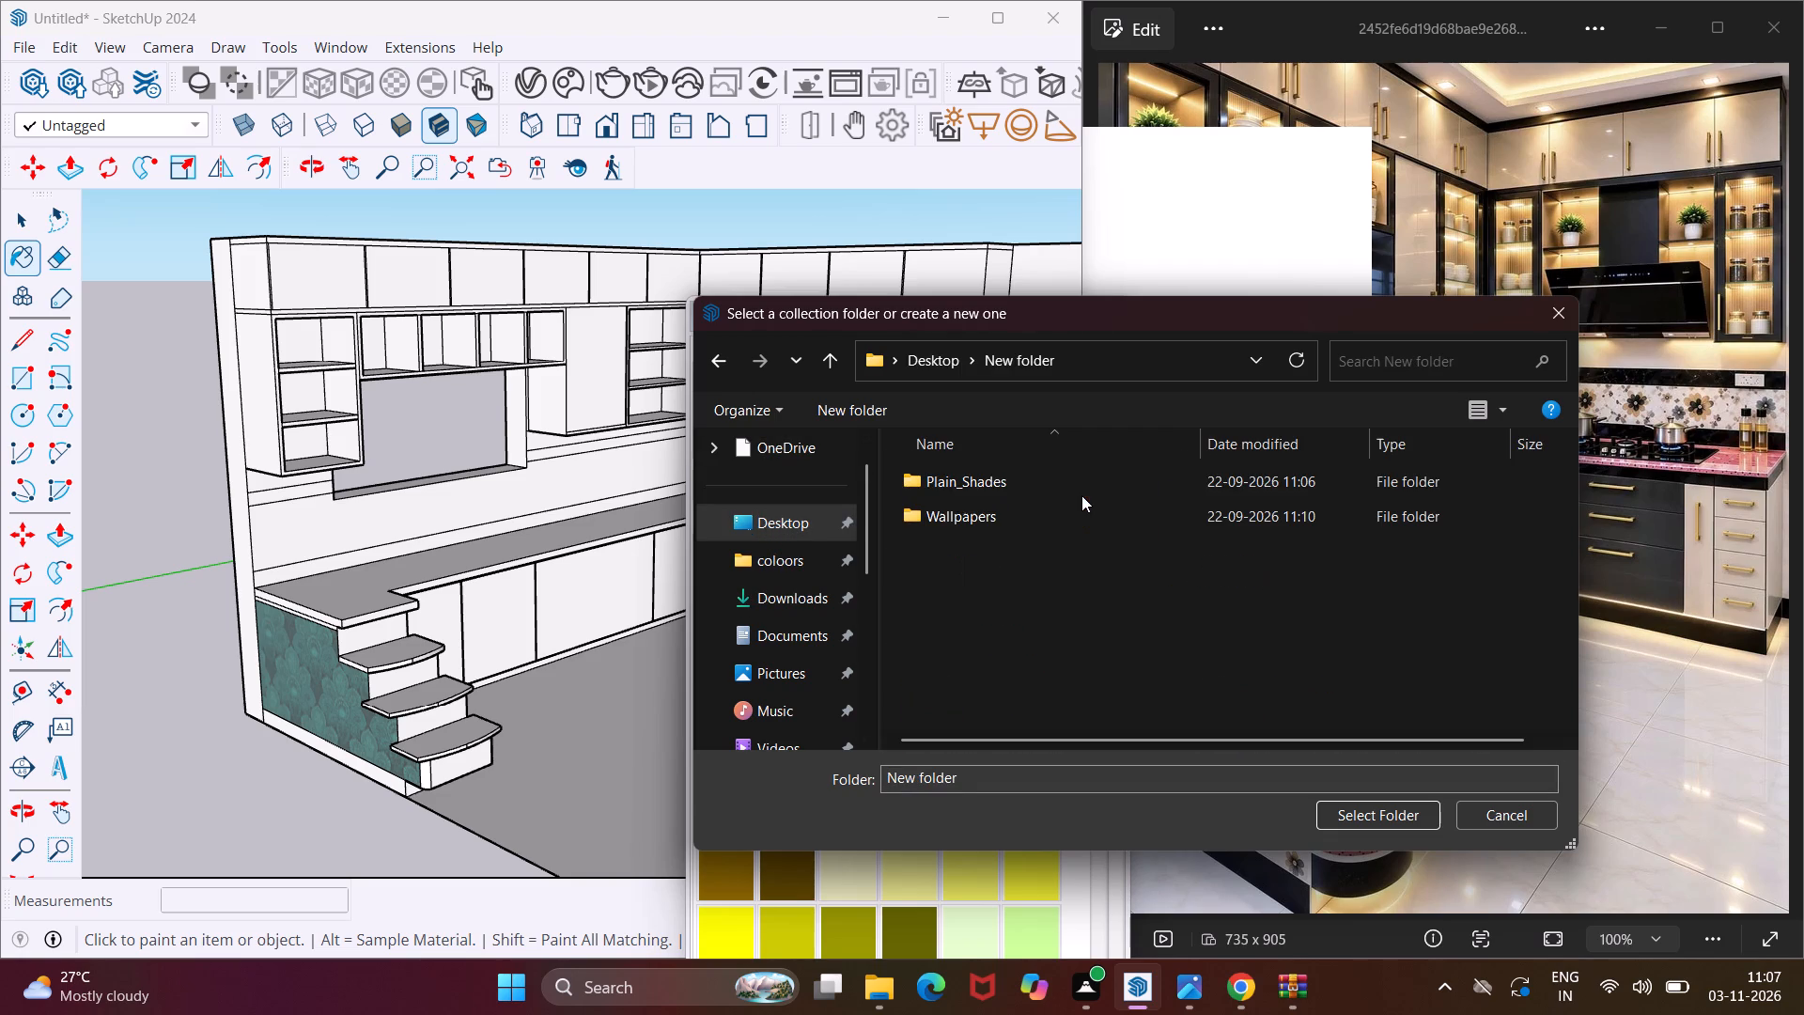
double_click(1050, 503)
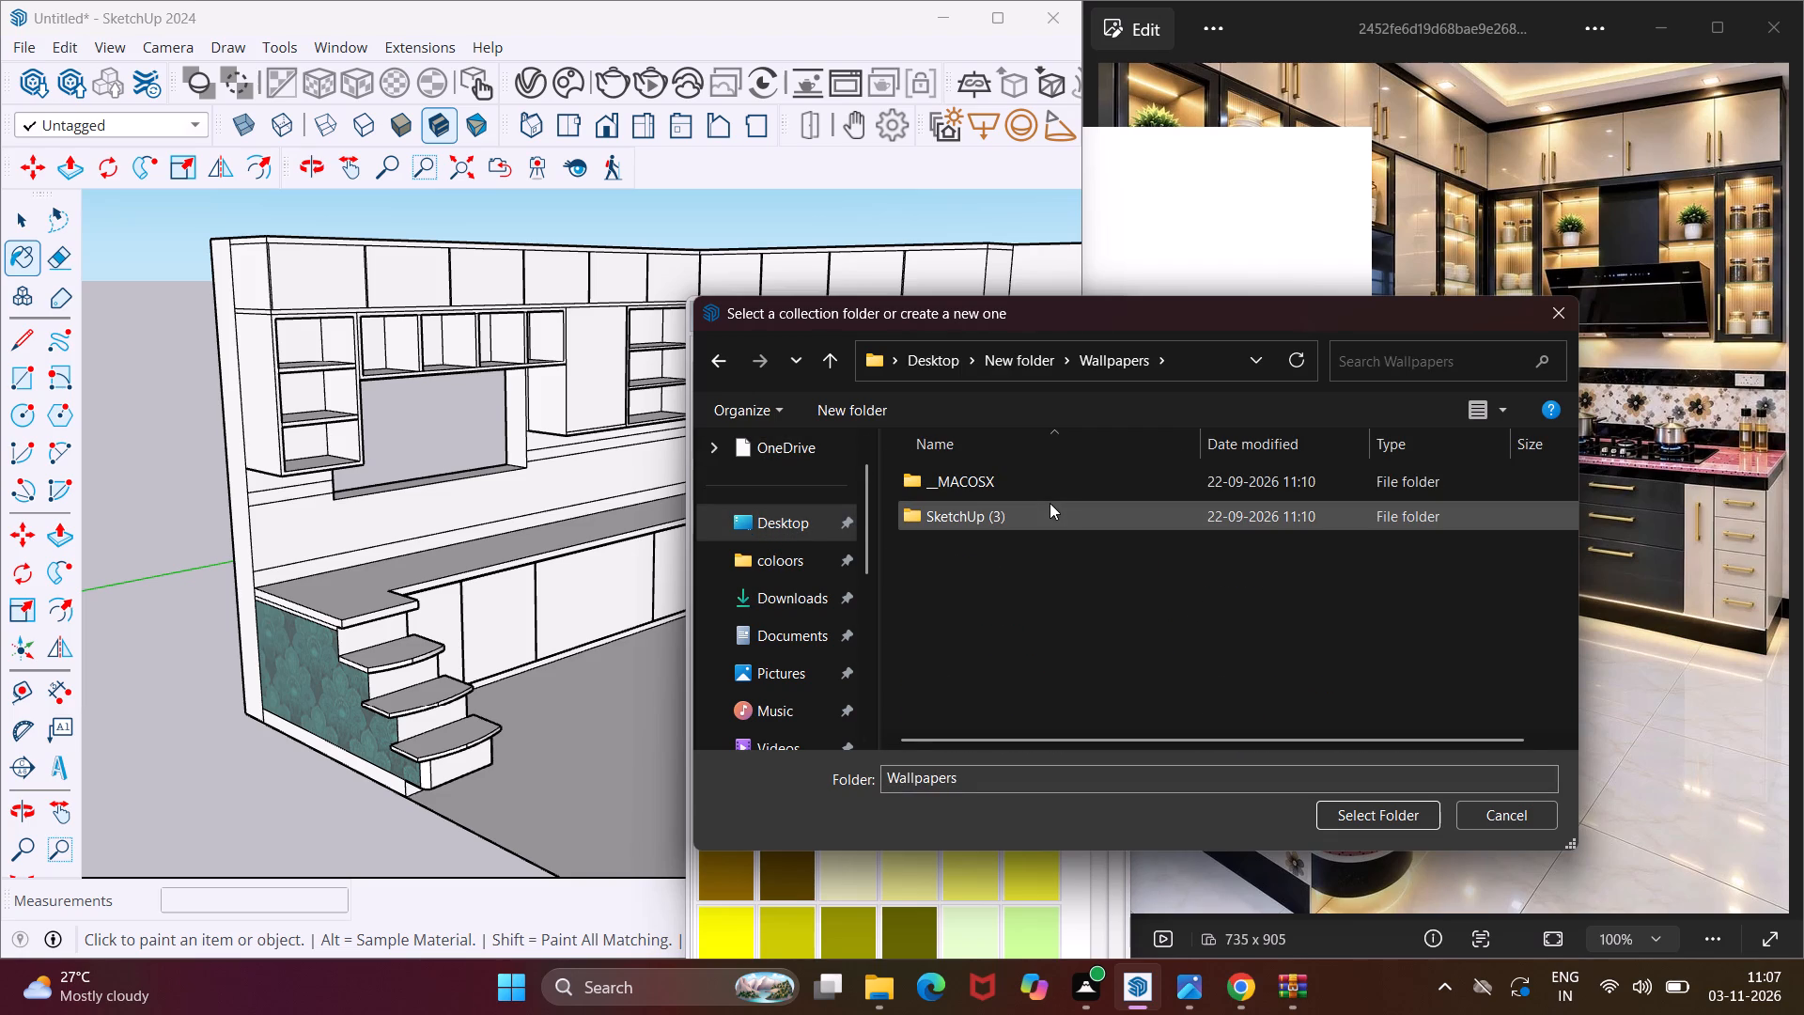
double_click(1050, 503)
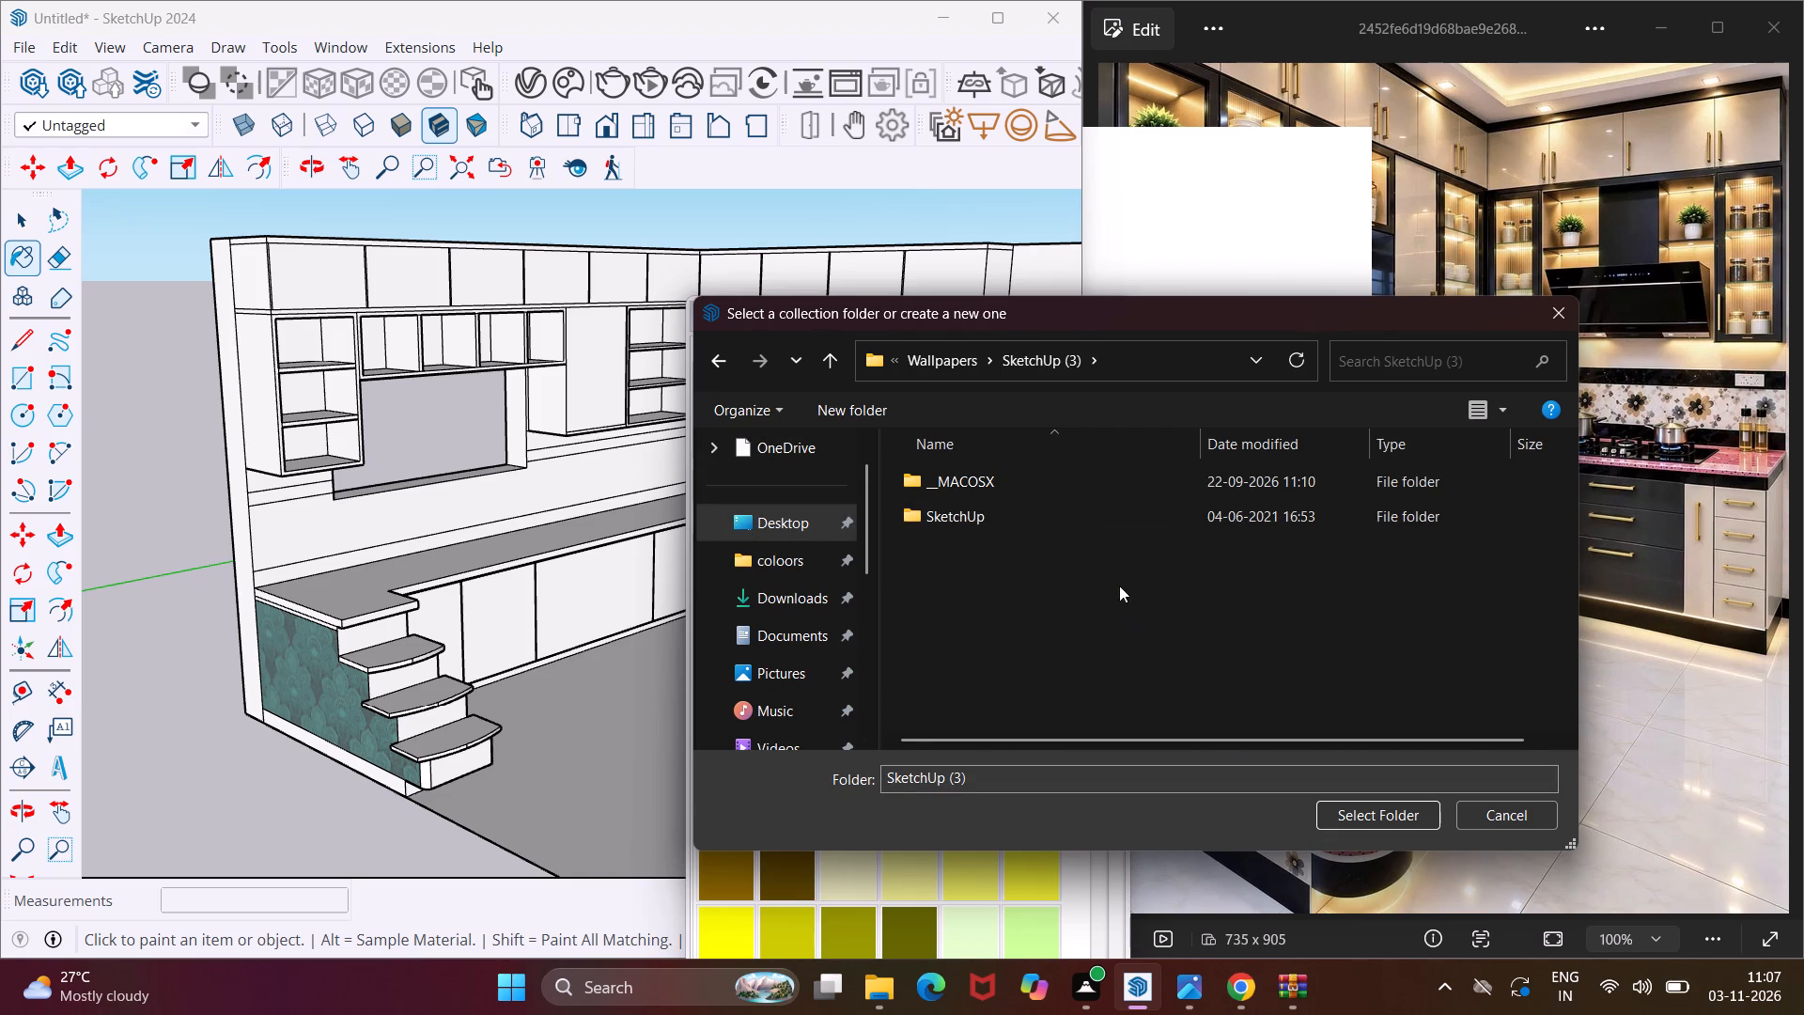
double_click(1104, 523)
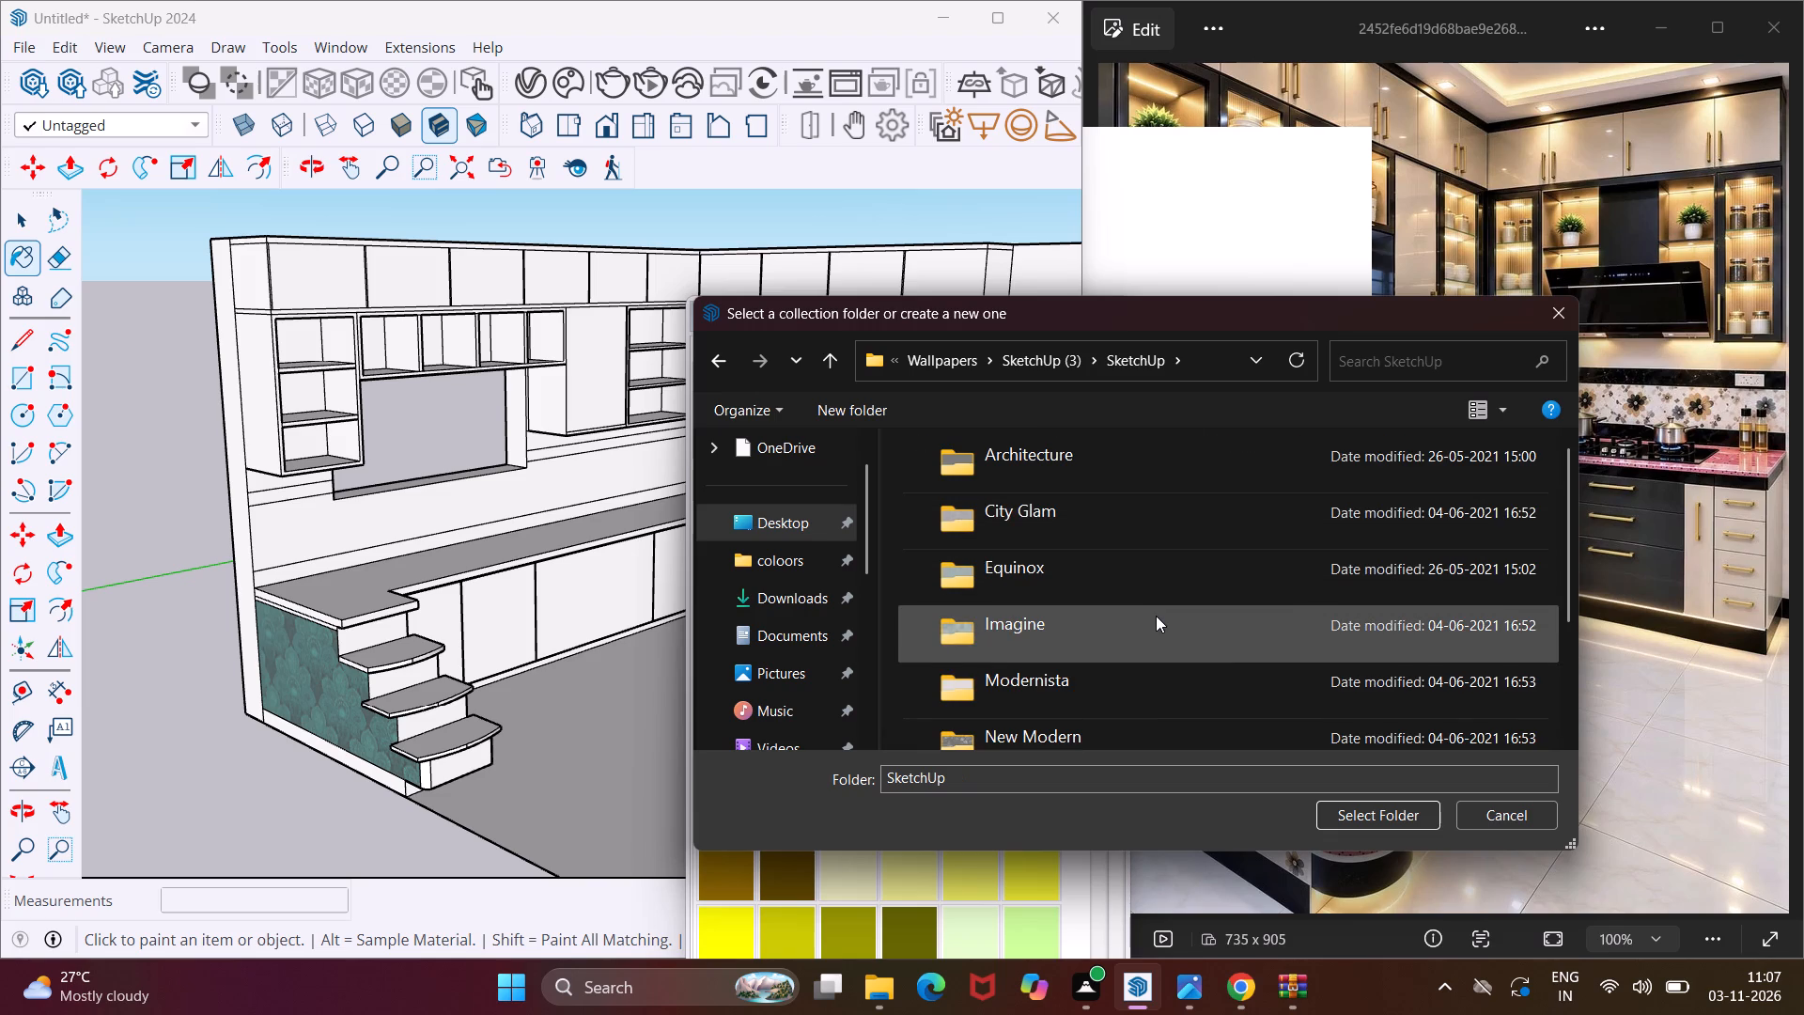
scroll(1045, 660, "down", 1)
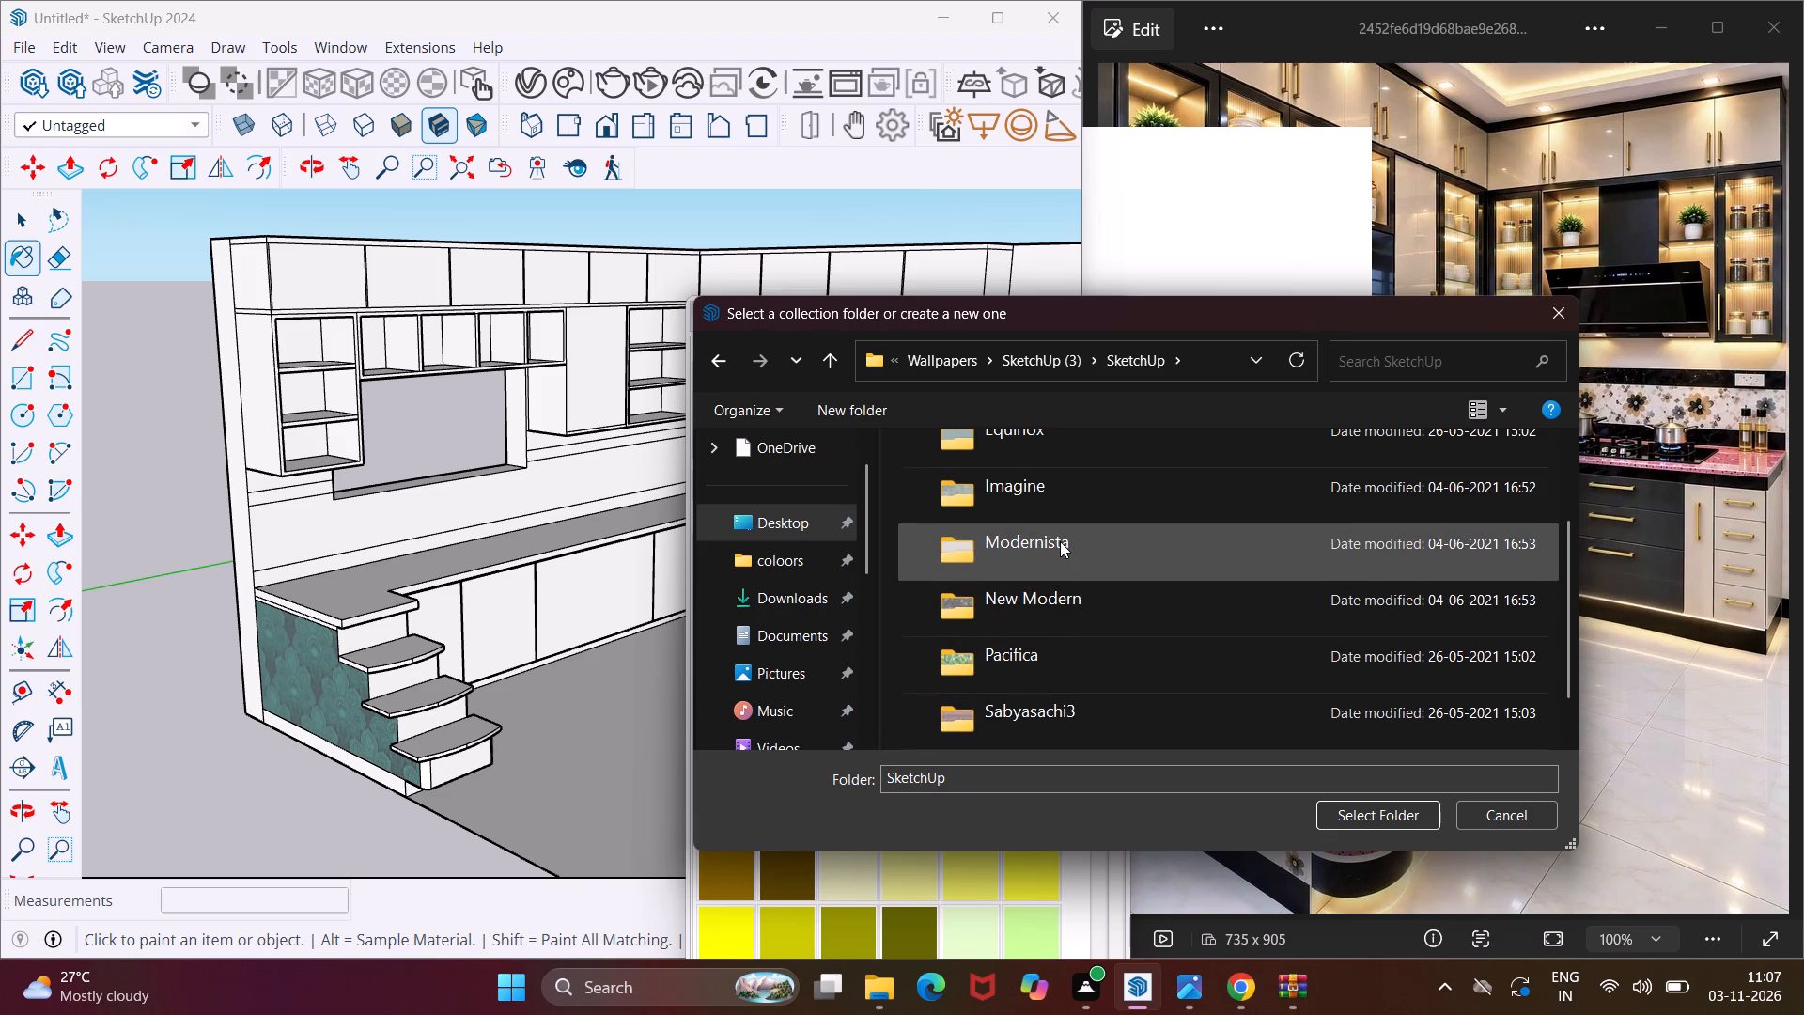
left_click(1067, 507)
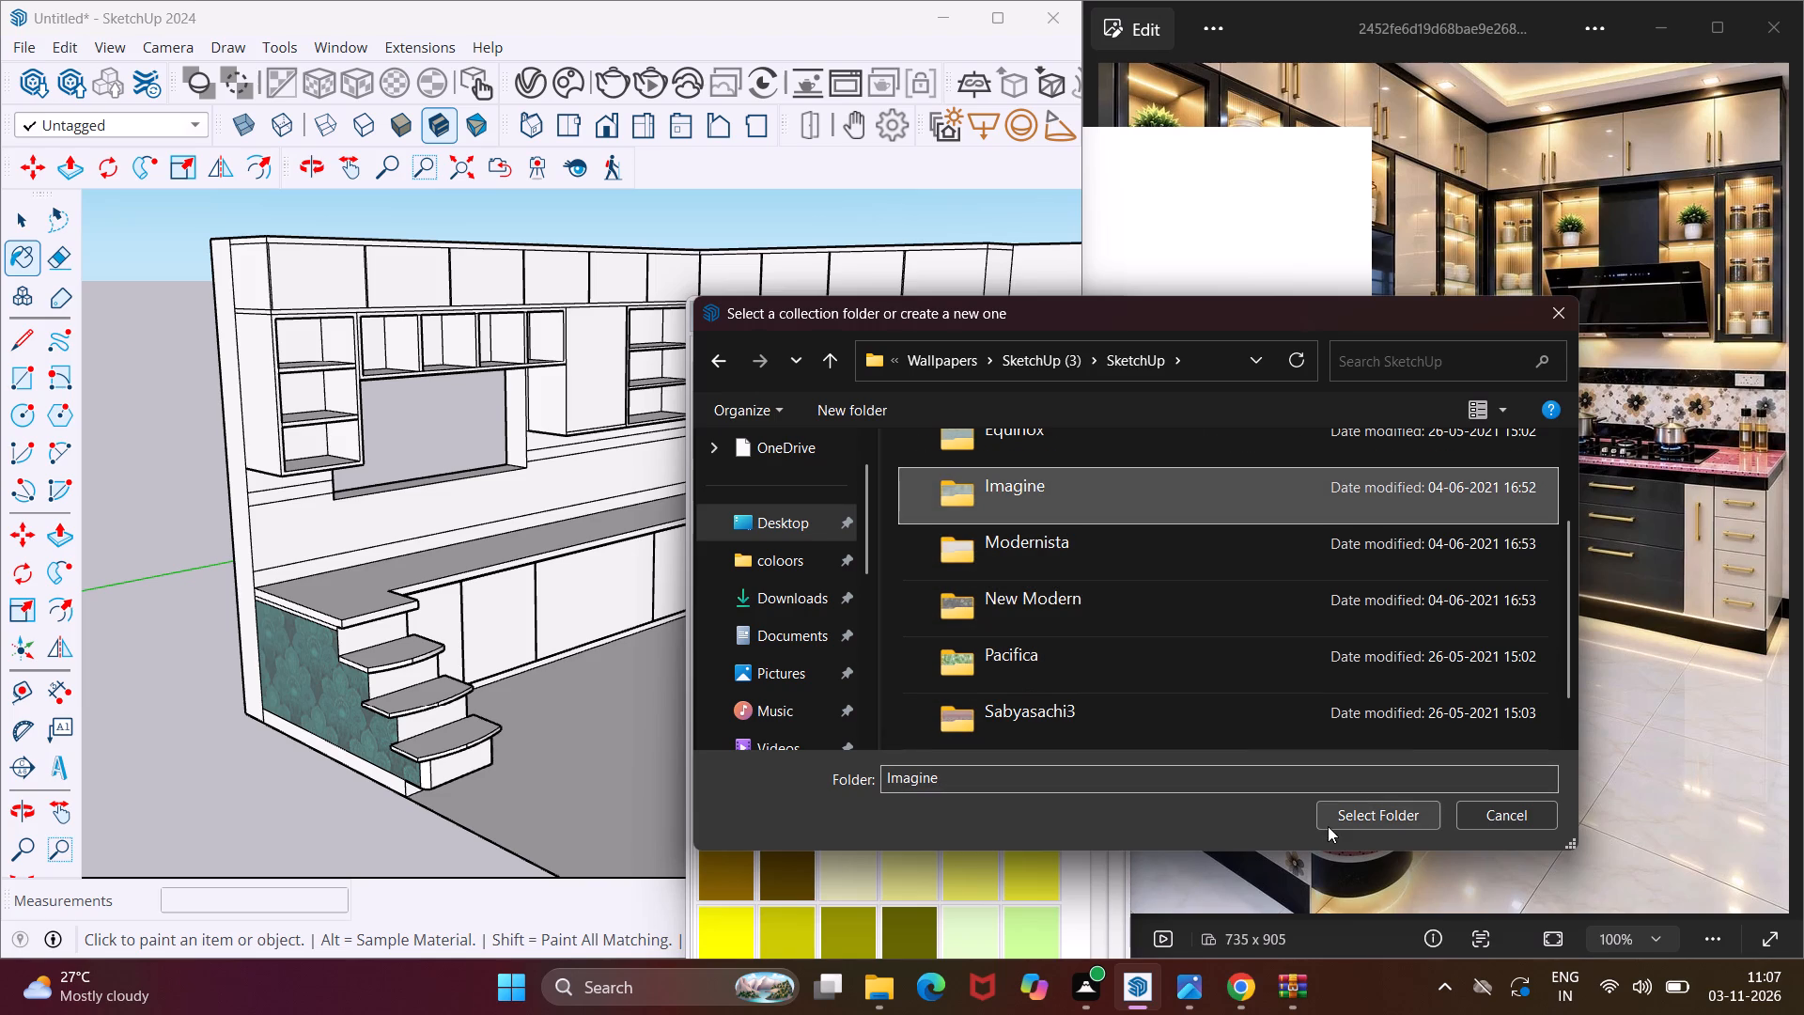
left_click(1328, 811)
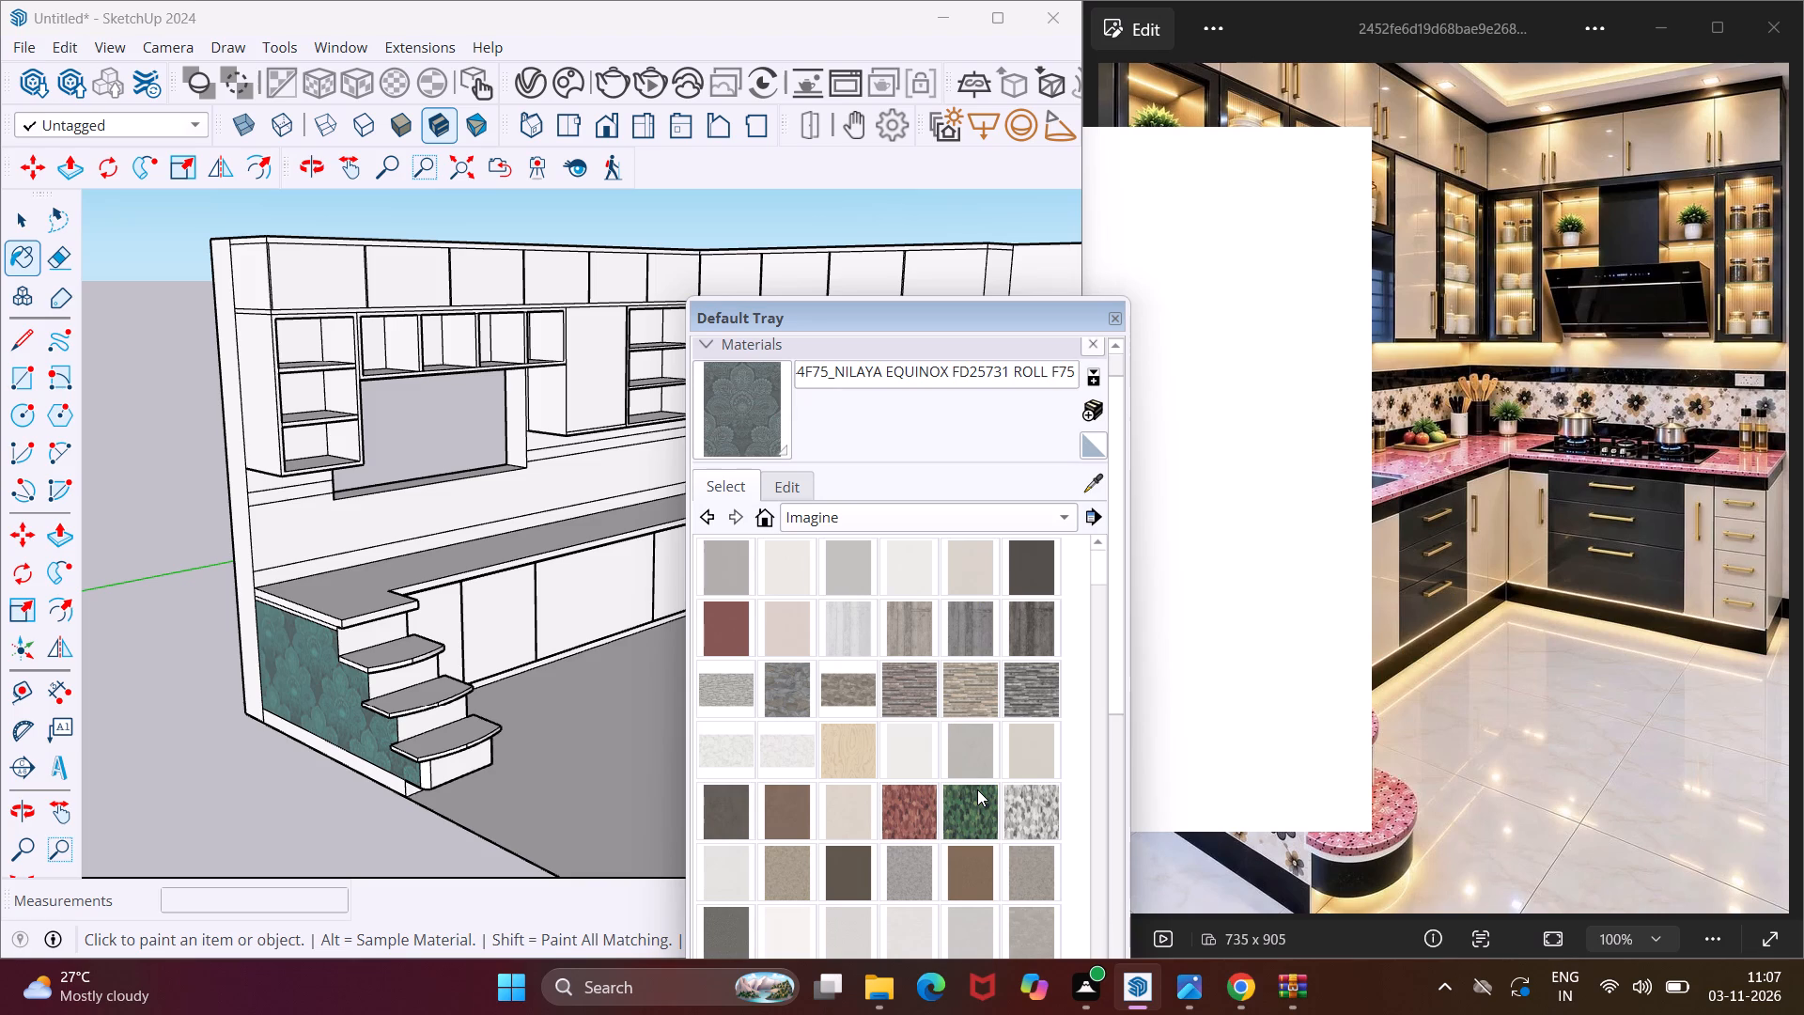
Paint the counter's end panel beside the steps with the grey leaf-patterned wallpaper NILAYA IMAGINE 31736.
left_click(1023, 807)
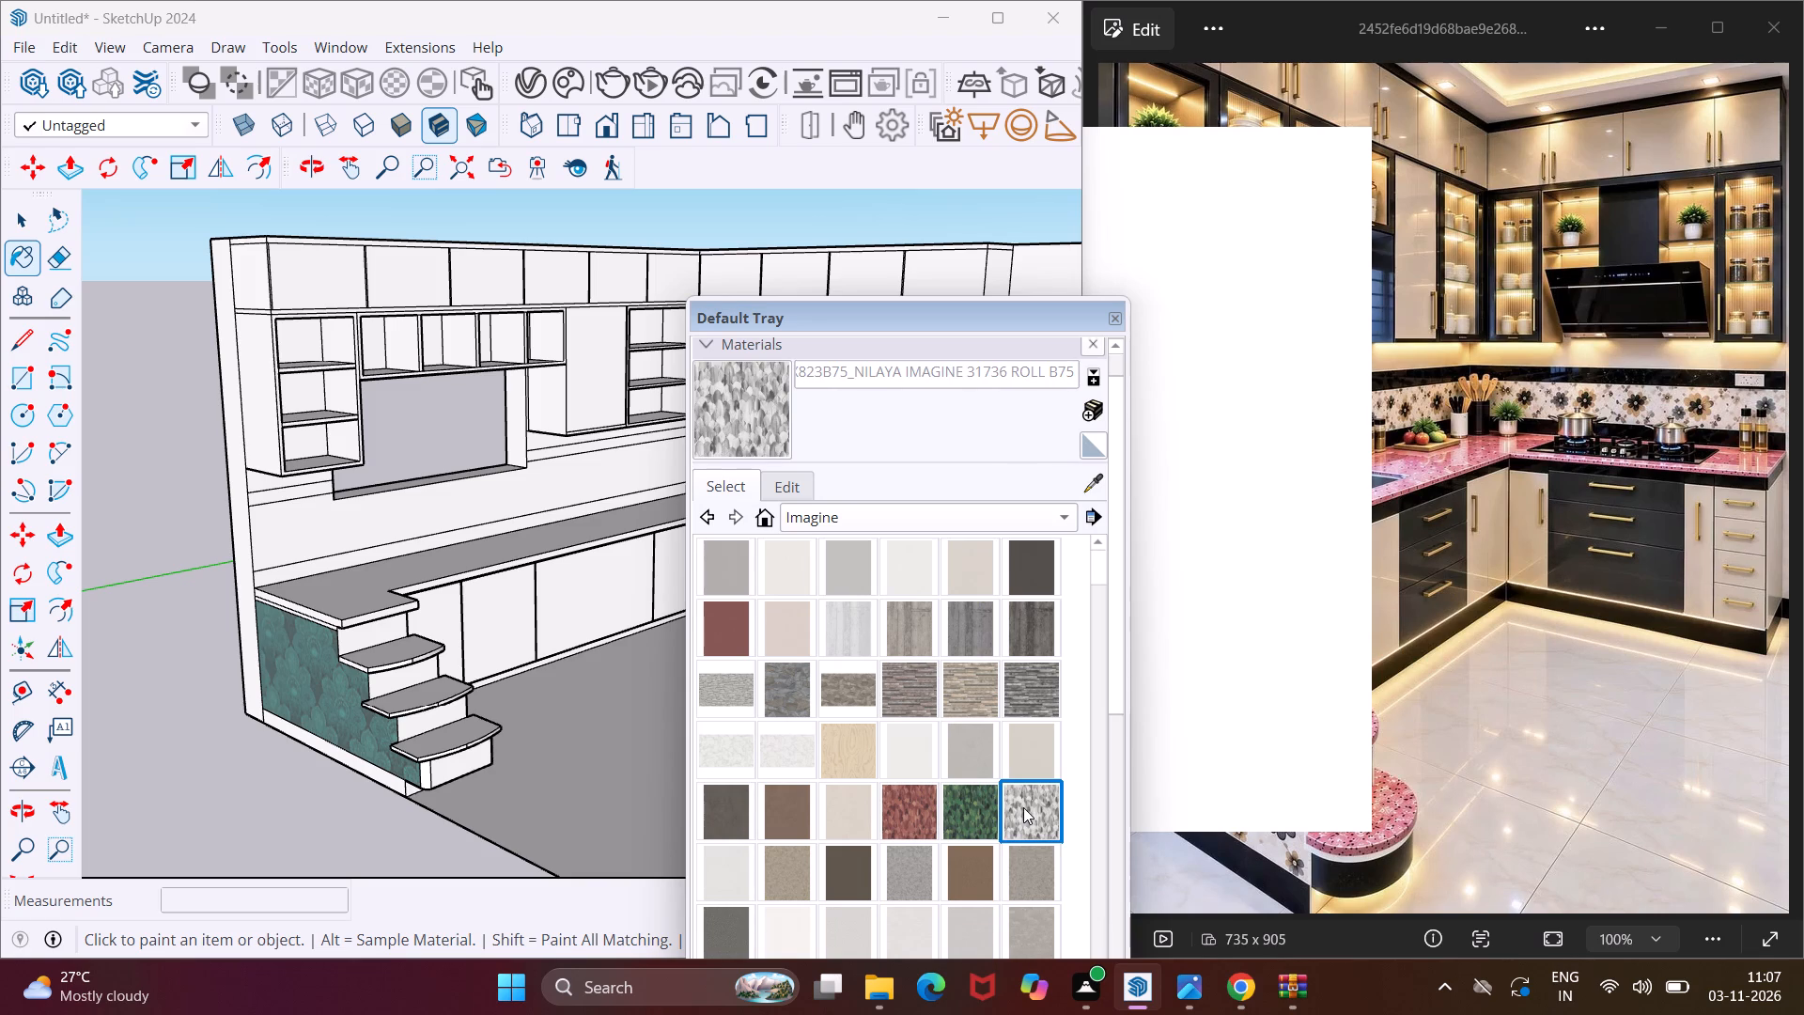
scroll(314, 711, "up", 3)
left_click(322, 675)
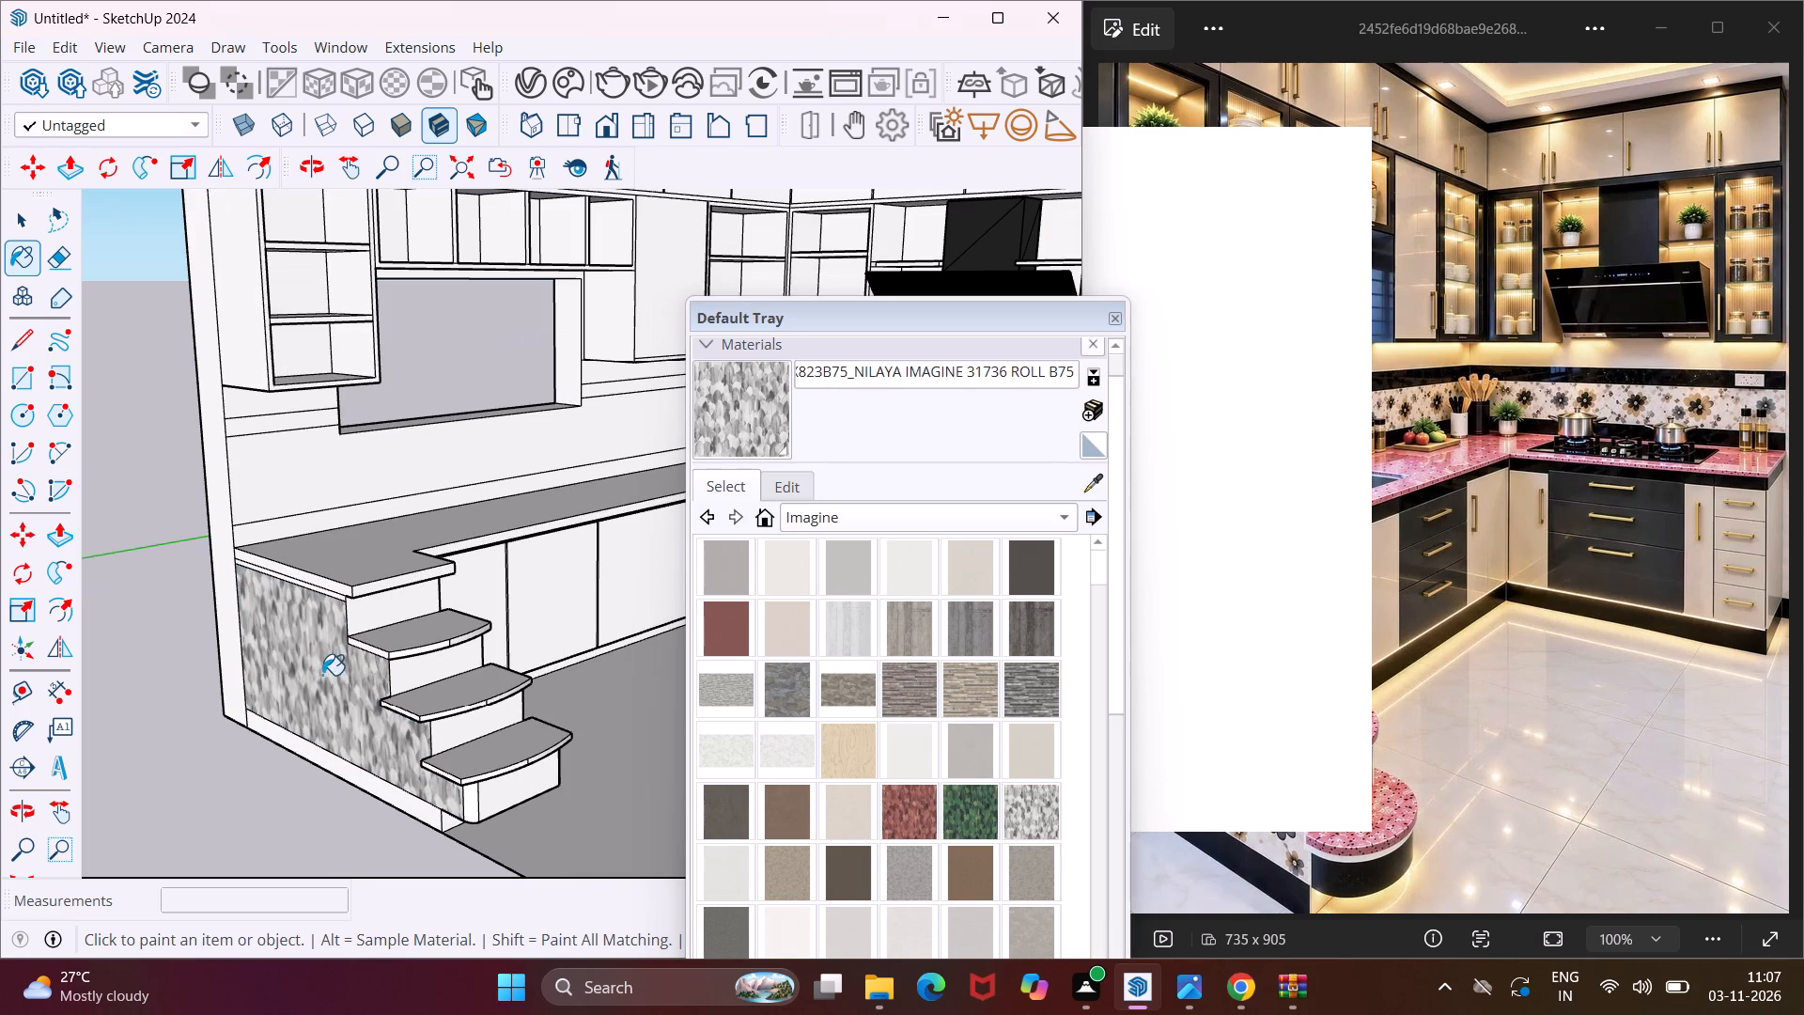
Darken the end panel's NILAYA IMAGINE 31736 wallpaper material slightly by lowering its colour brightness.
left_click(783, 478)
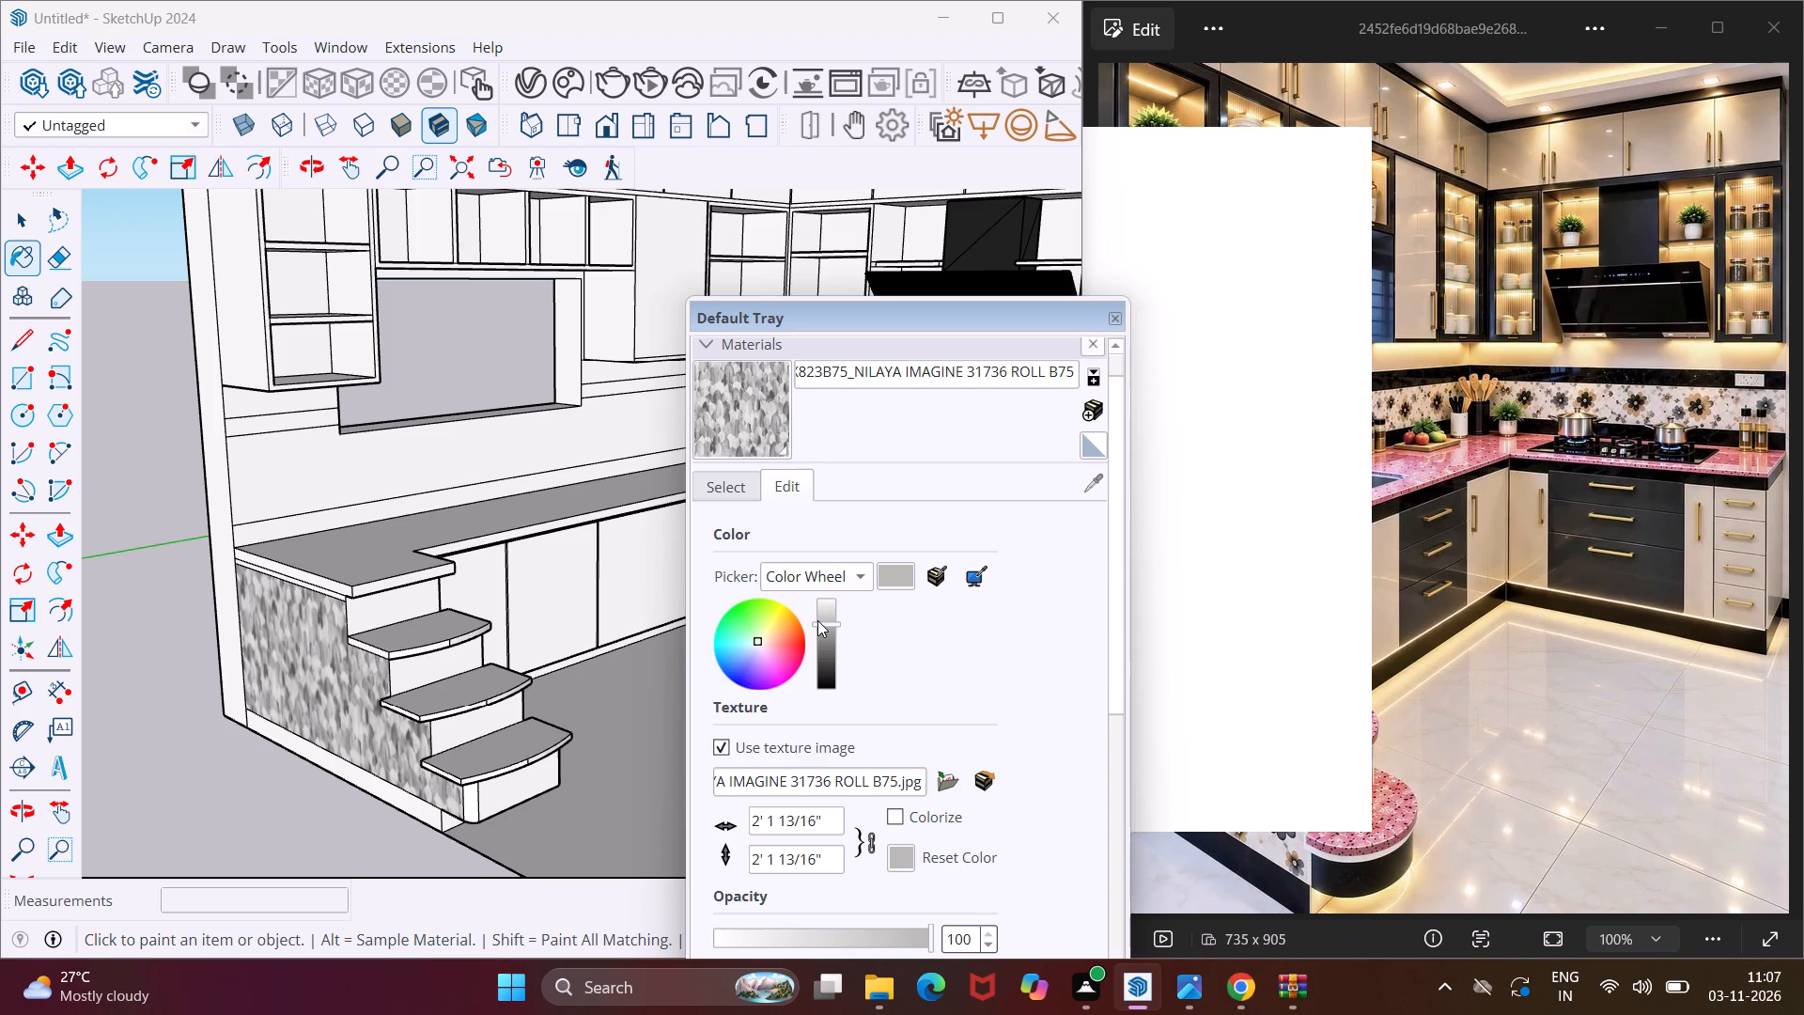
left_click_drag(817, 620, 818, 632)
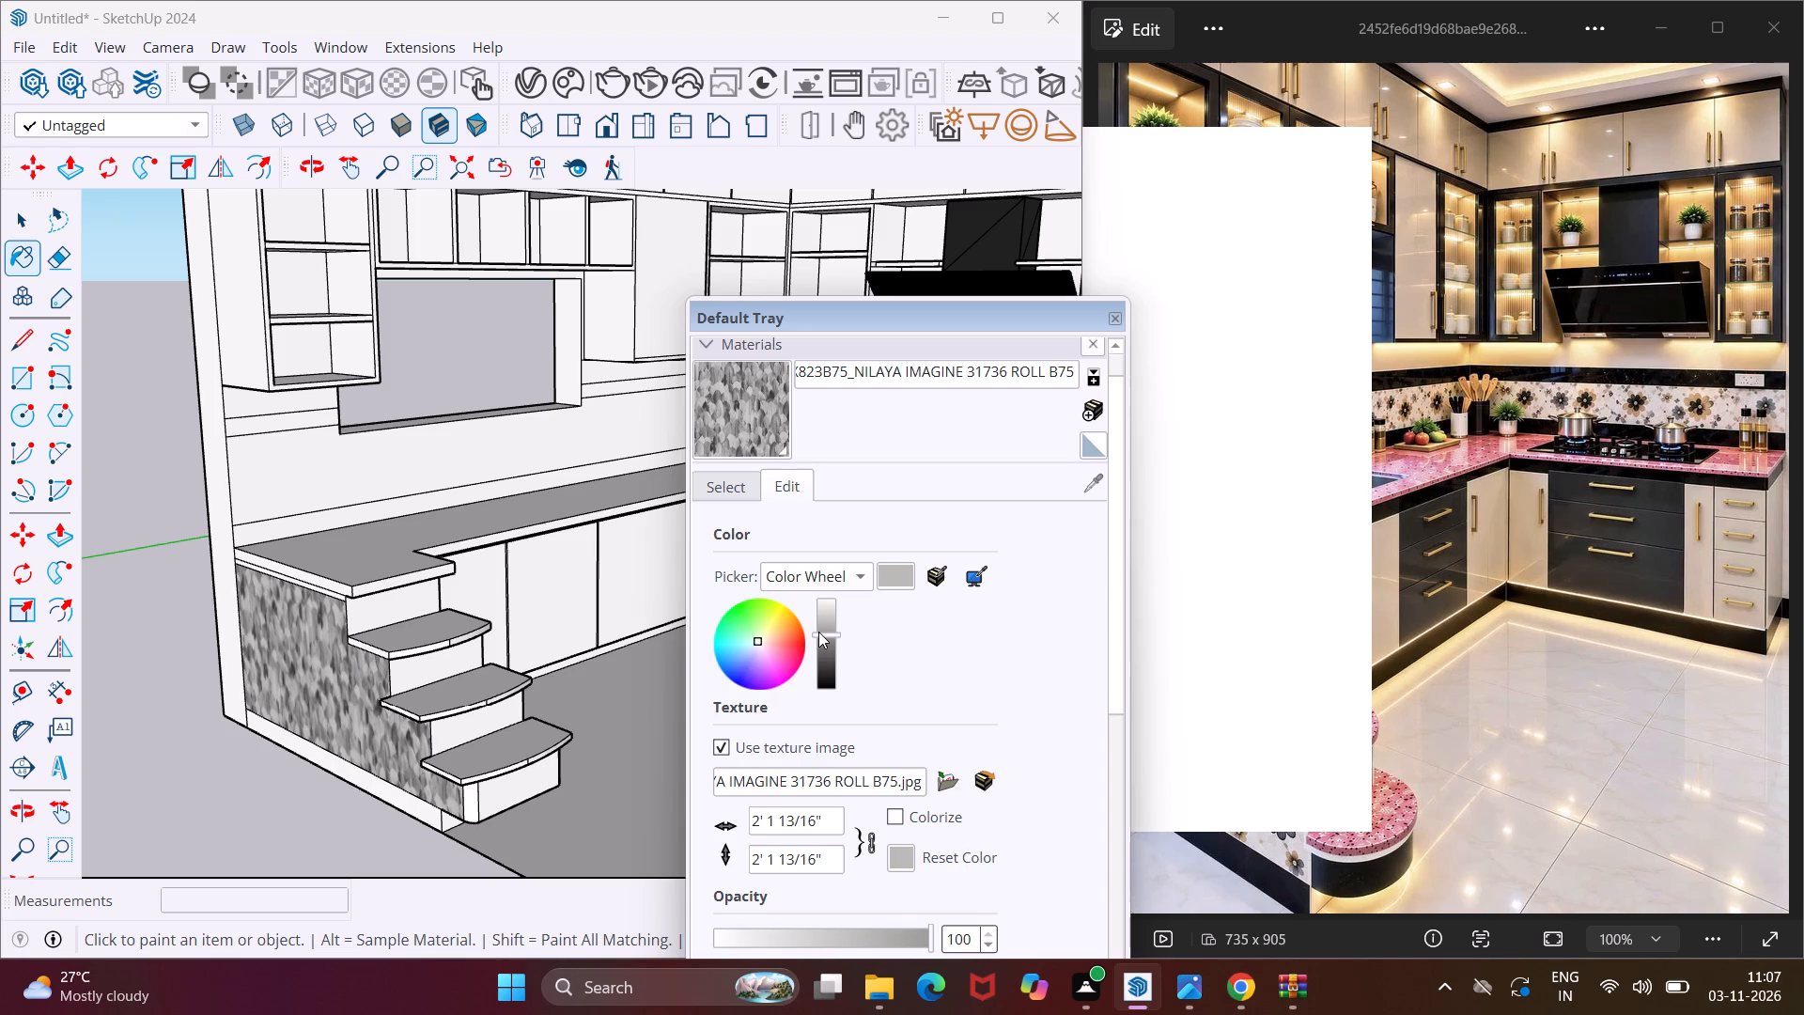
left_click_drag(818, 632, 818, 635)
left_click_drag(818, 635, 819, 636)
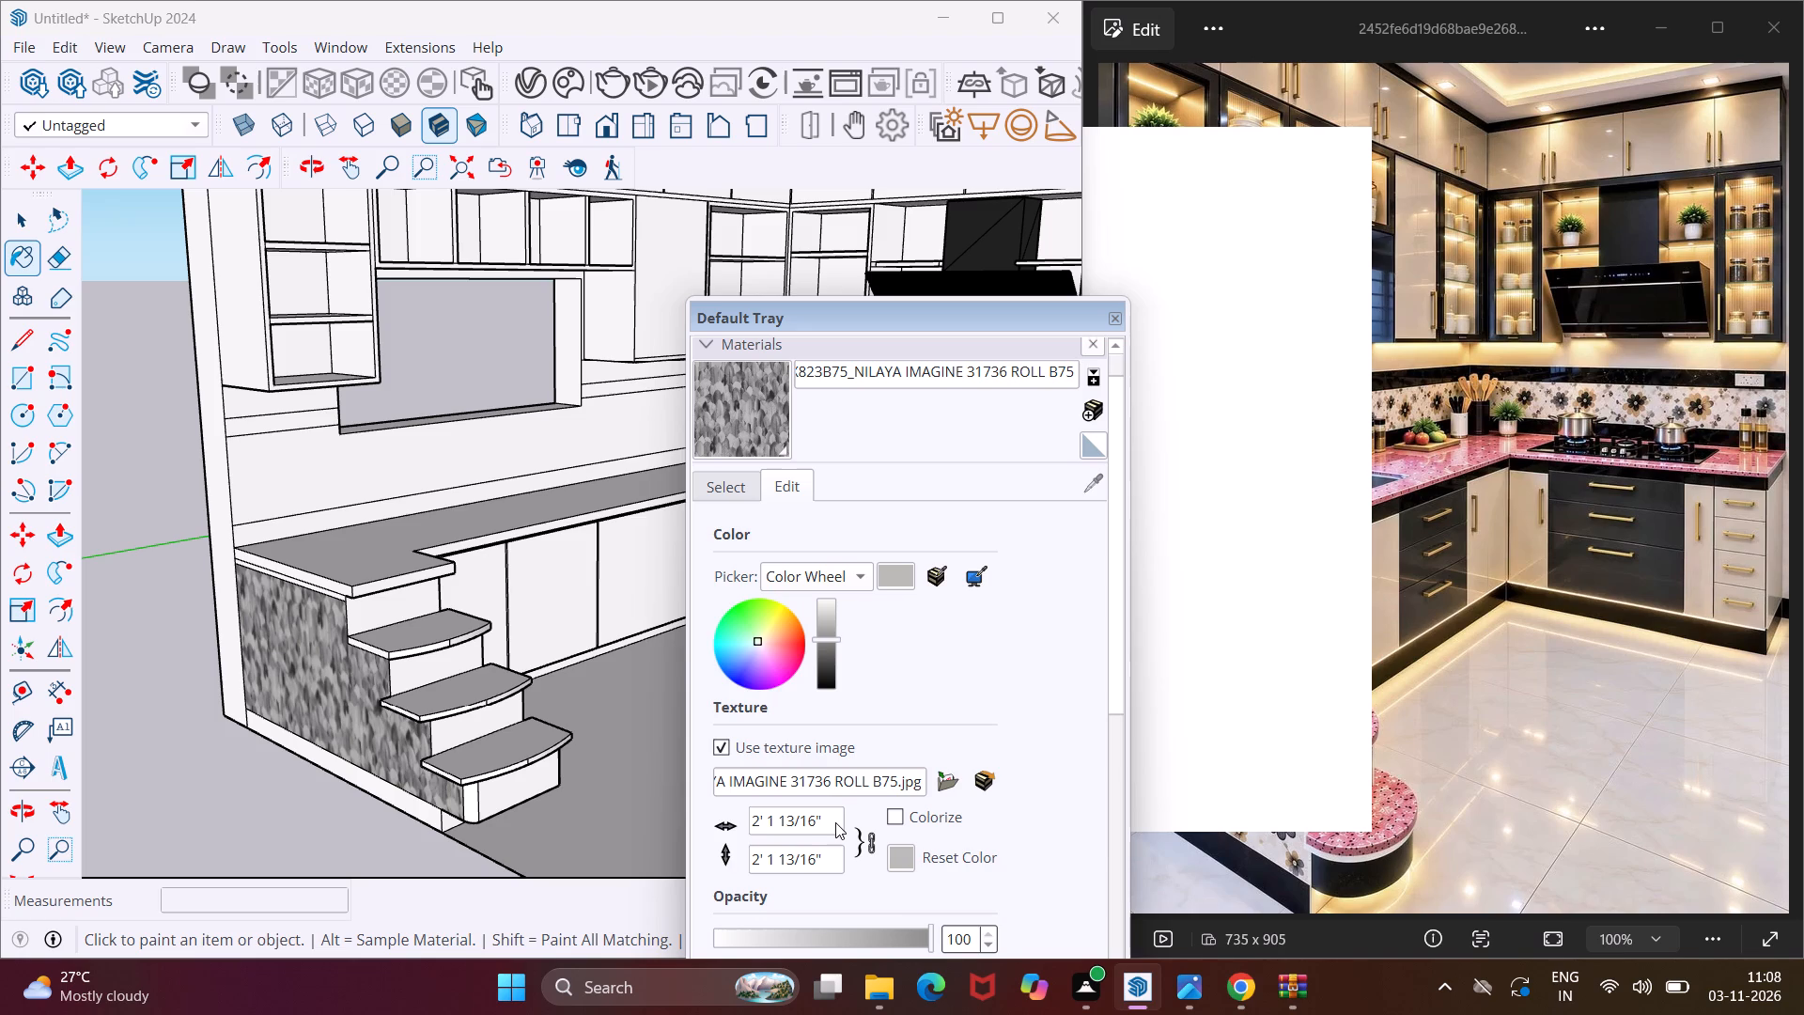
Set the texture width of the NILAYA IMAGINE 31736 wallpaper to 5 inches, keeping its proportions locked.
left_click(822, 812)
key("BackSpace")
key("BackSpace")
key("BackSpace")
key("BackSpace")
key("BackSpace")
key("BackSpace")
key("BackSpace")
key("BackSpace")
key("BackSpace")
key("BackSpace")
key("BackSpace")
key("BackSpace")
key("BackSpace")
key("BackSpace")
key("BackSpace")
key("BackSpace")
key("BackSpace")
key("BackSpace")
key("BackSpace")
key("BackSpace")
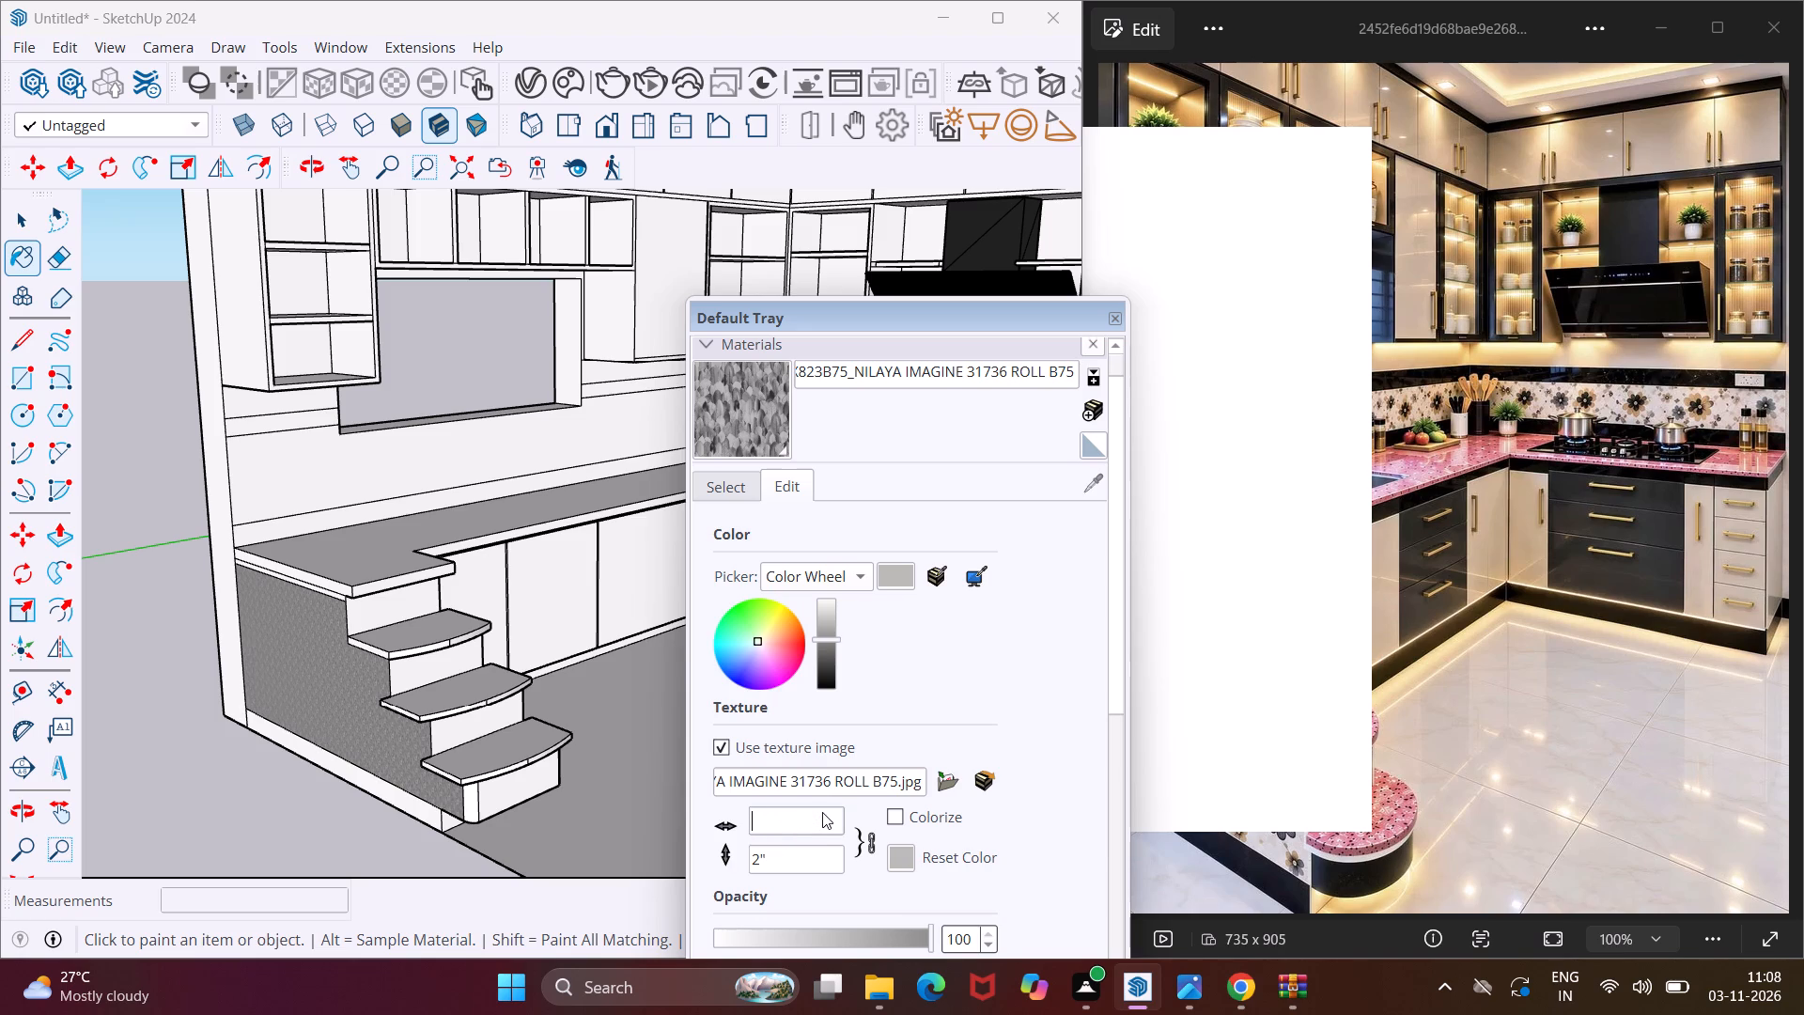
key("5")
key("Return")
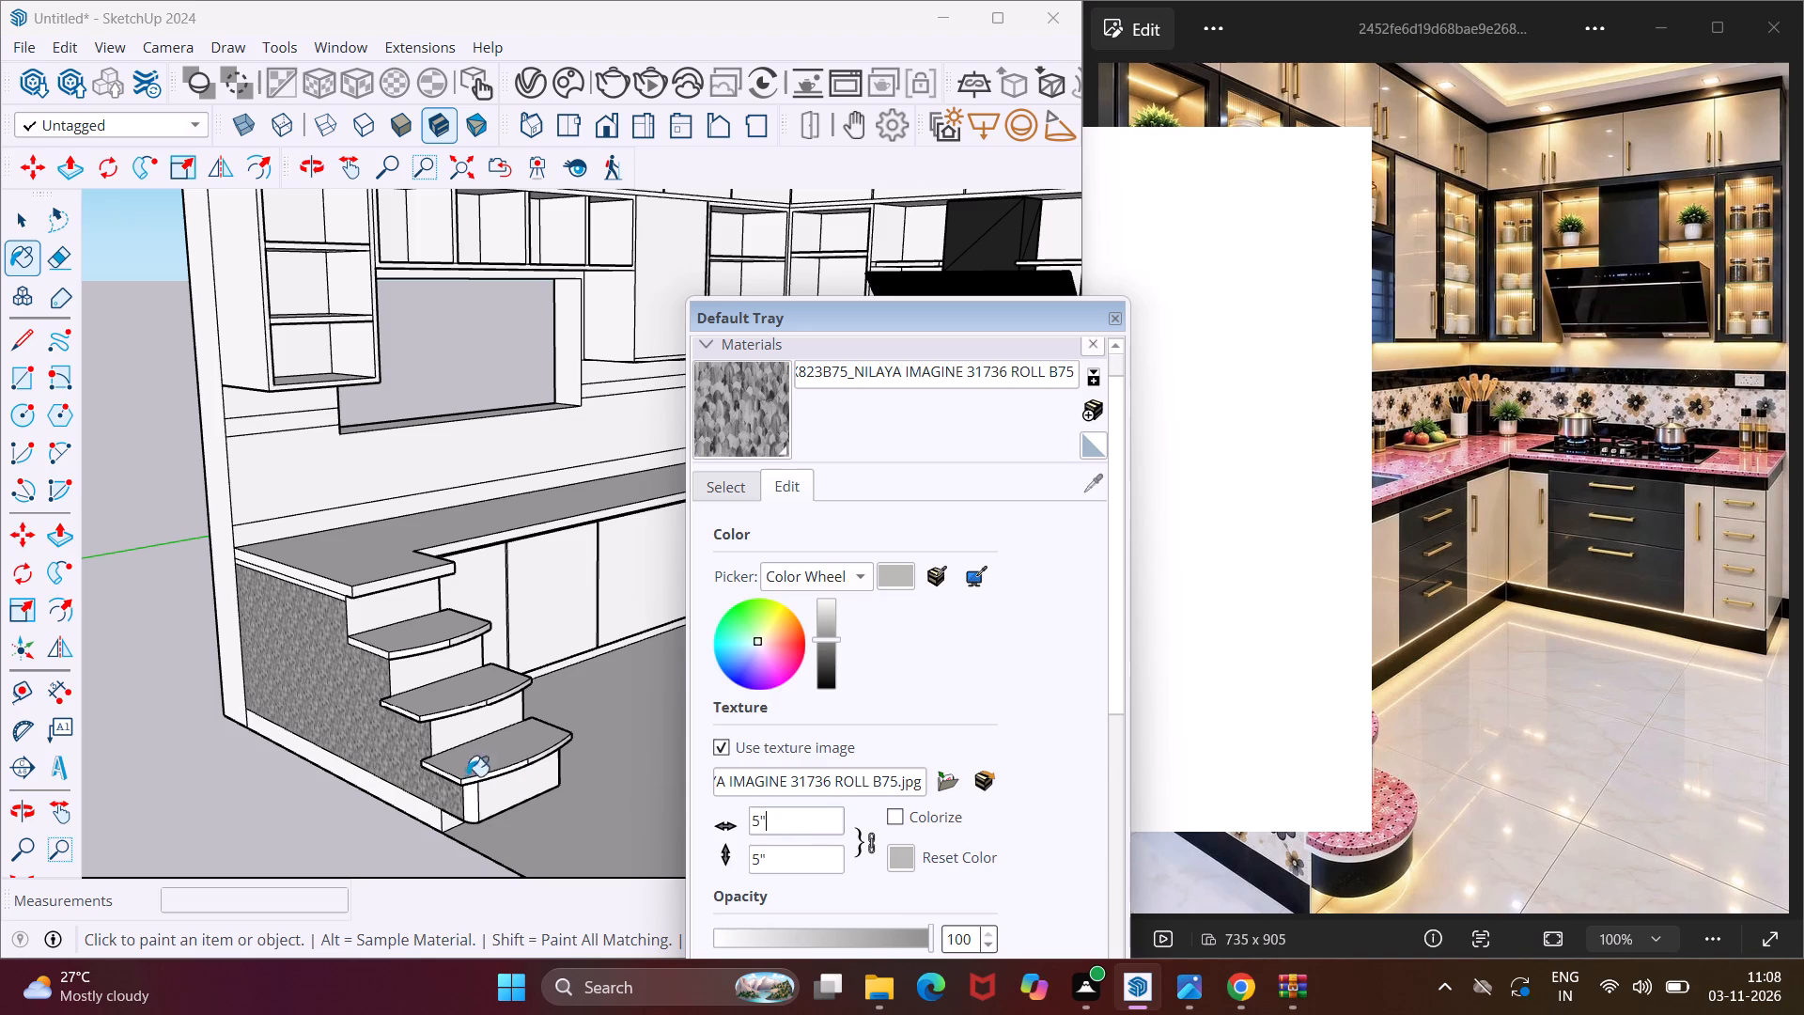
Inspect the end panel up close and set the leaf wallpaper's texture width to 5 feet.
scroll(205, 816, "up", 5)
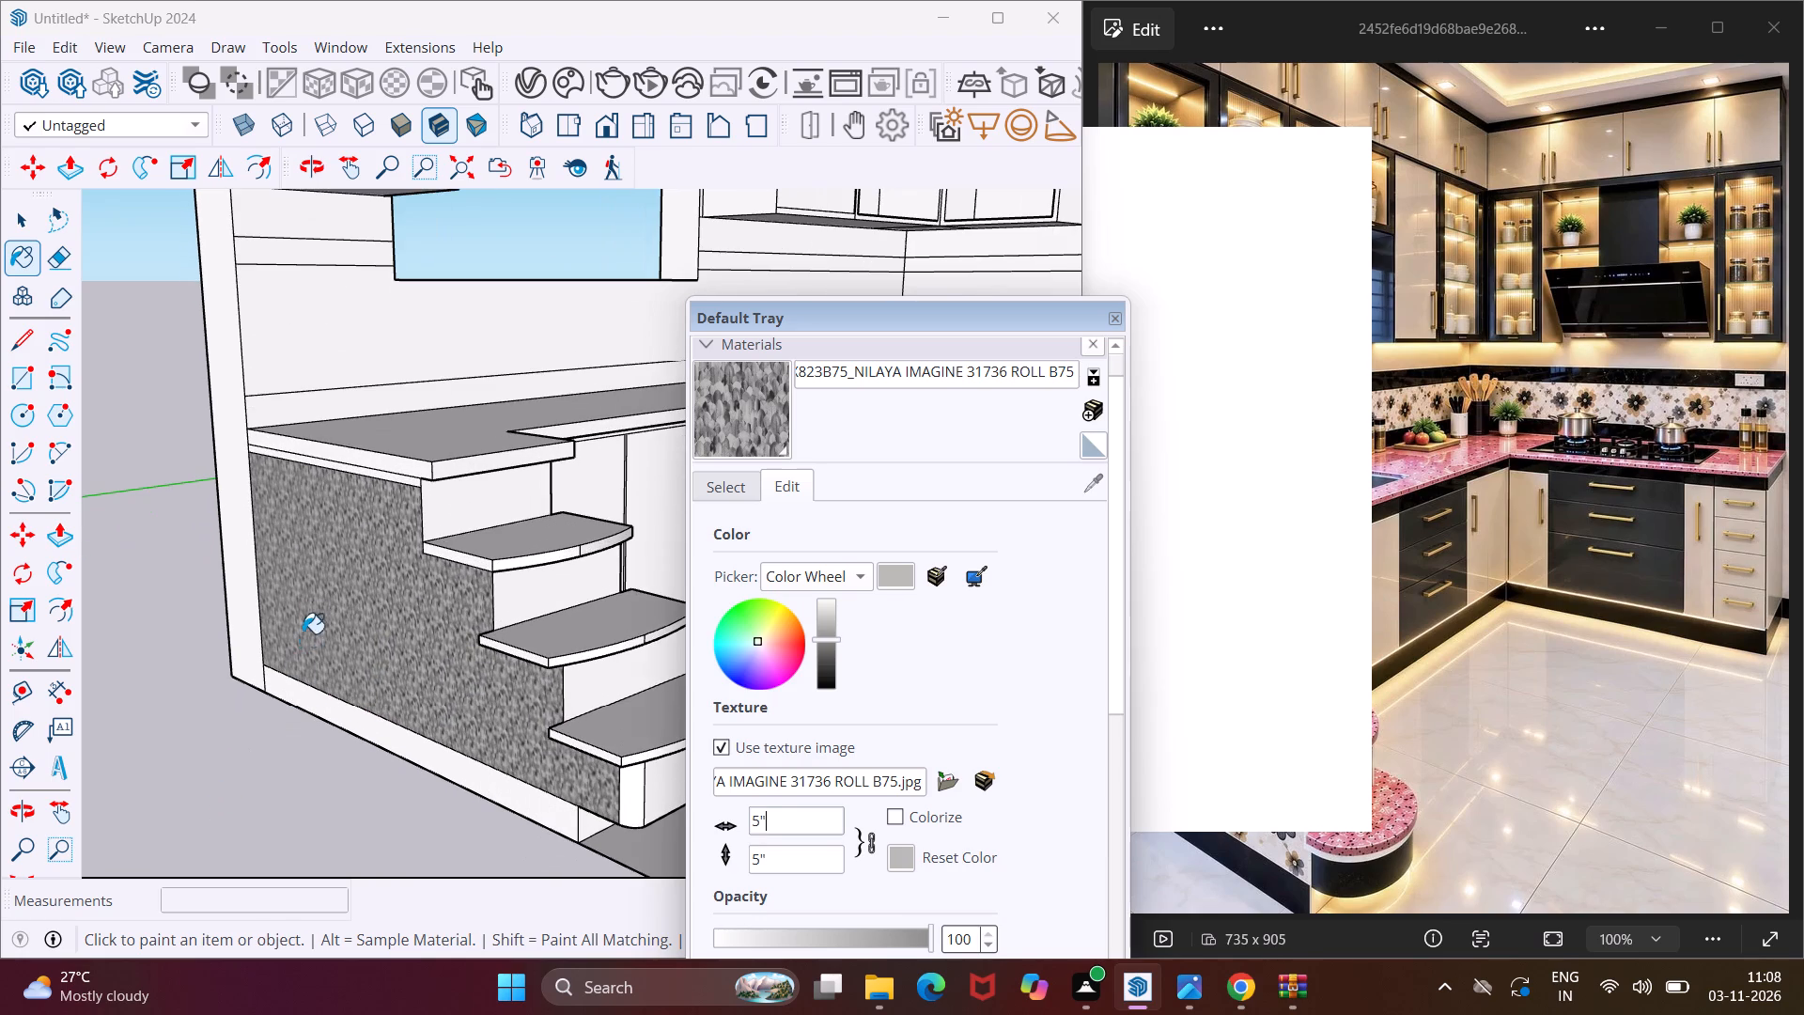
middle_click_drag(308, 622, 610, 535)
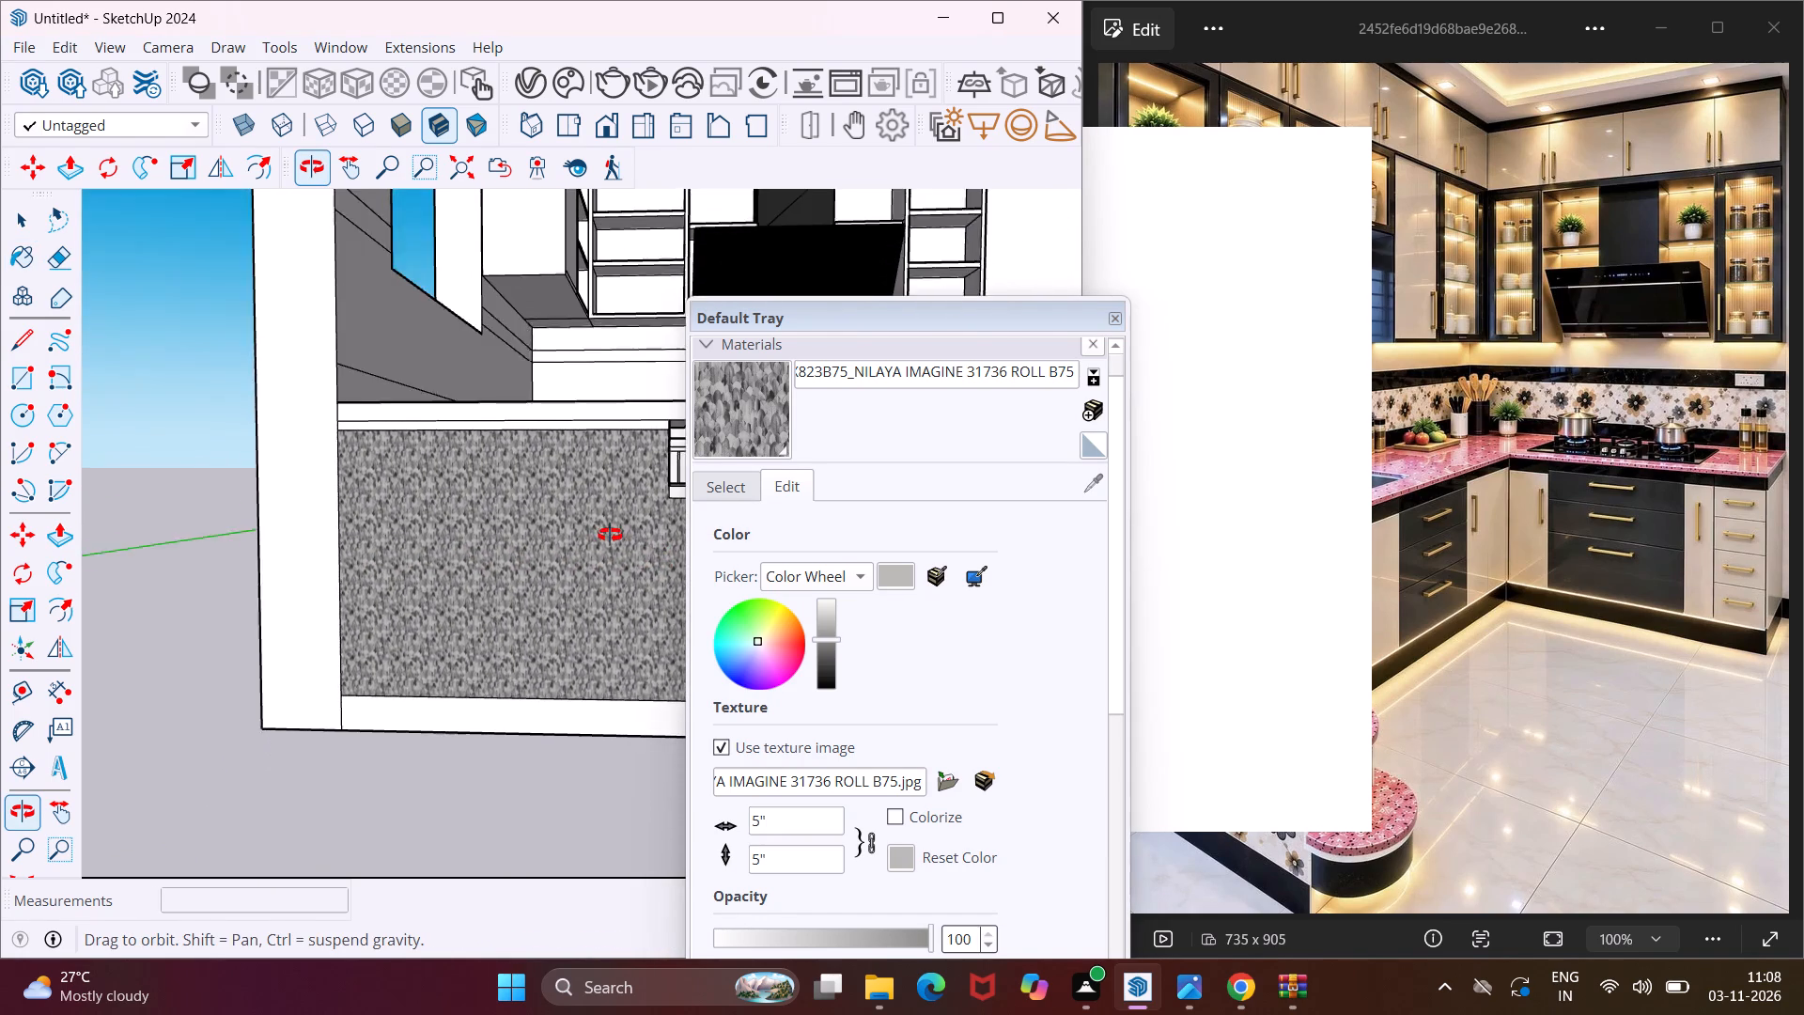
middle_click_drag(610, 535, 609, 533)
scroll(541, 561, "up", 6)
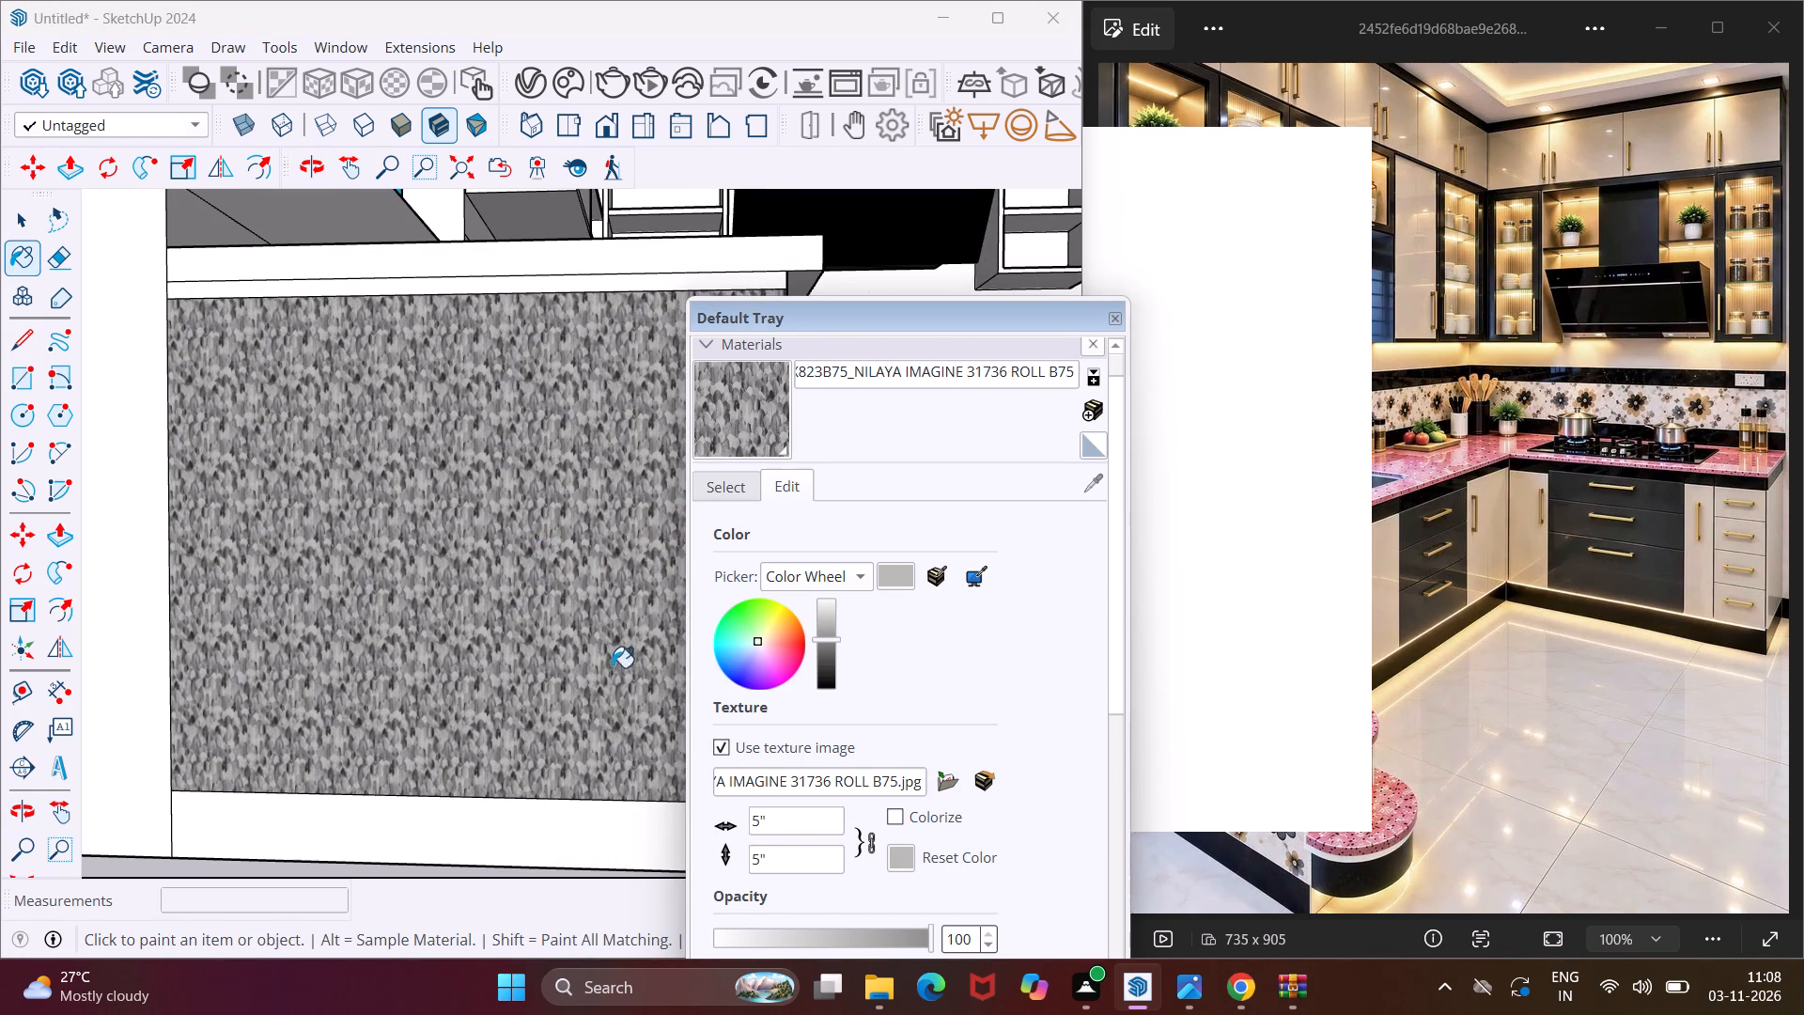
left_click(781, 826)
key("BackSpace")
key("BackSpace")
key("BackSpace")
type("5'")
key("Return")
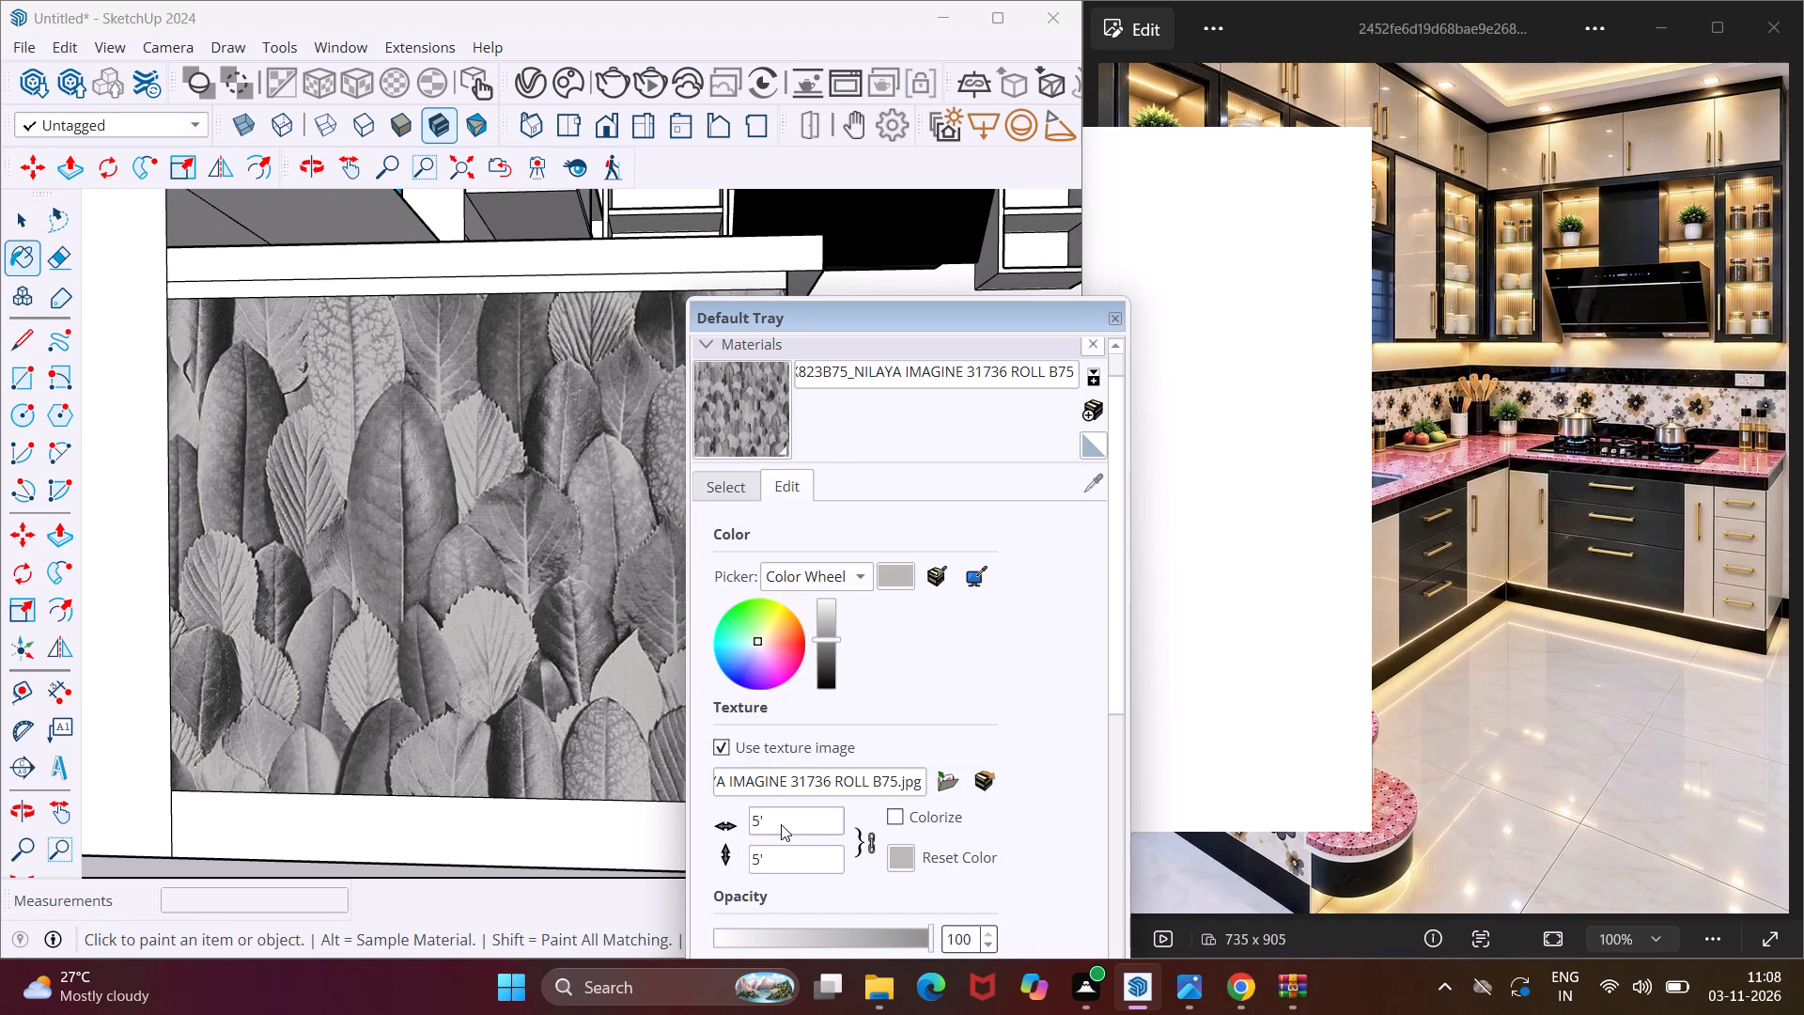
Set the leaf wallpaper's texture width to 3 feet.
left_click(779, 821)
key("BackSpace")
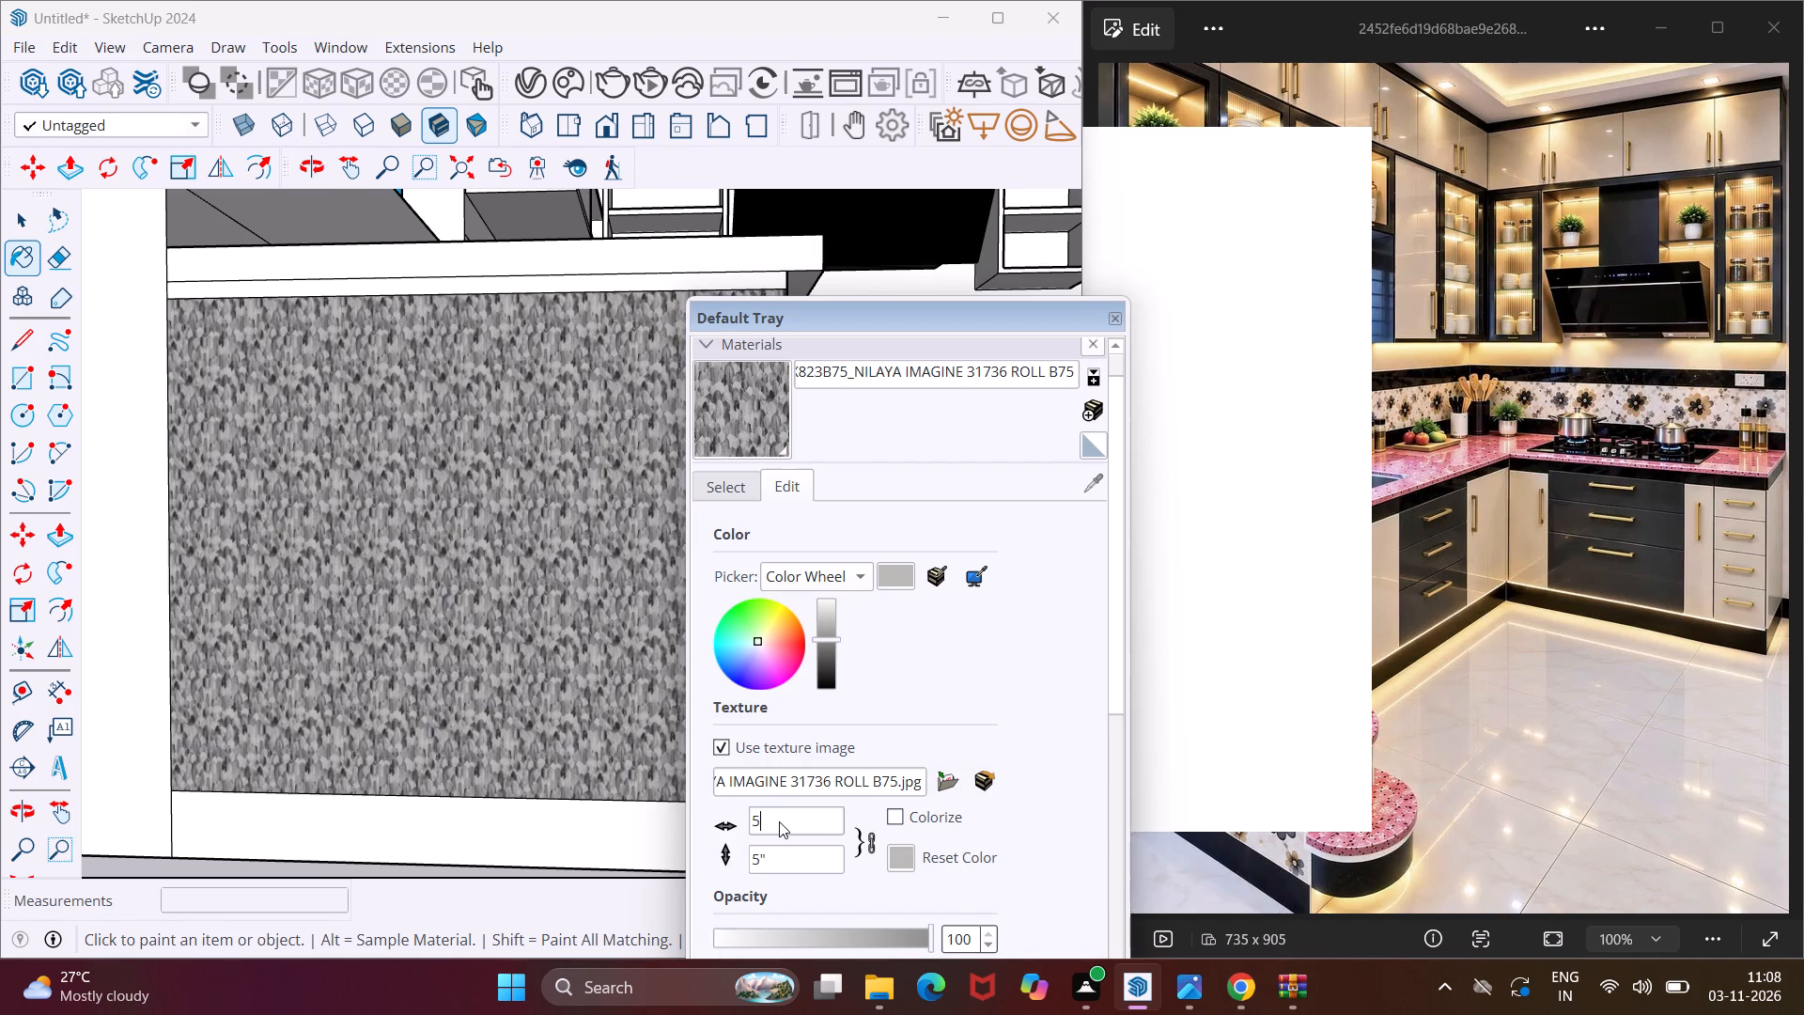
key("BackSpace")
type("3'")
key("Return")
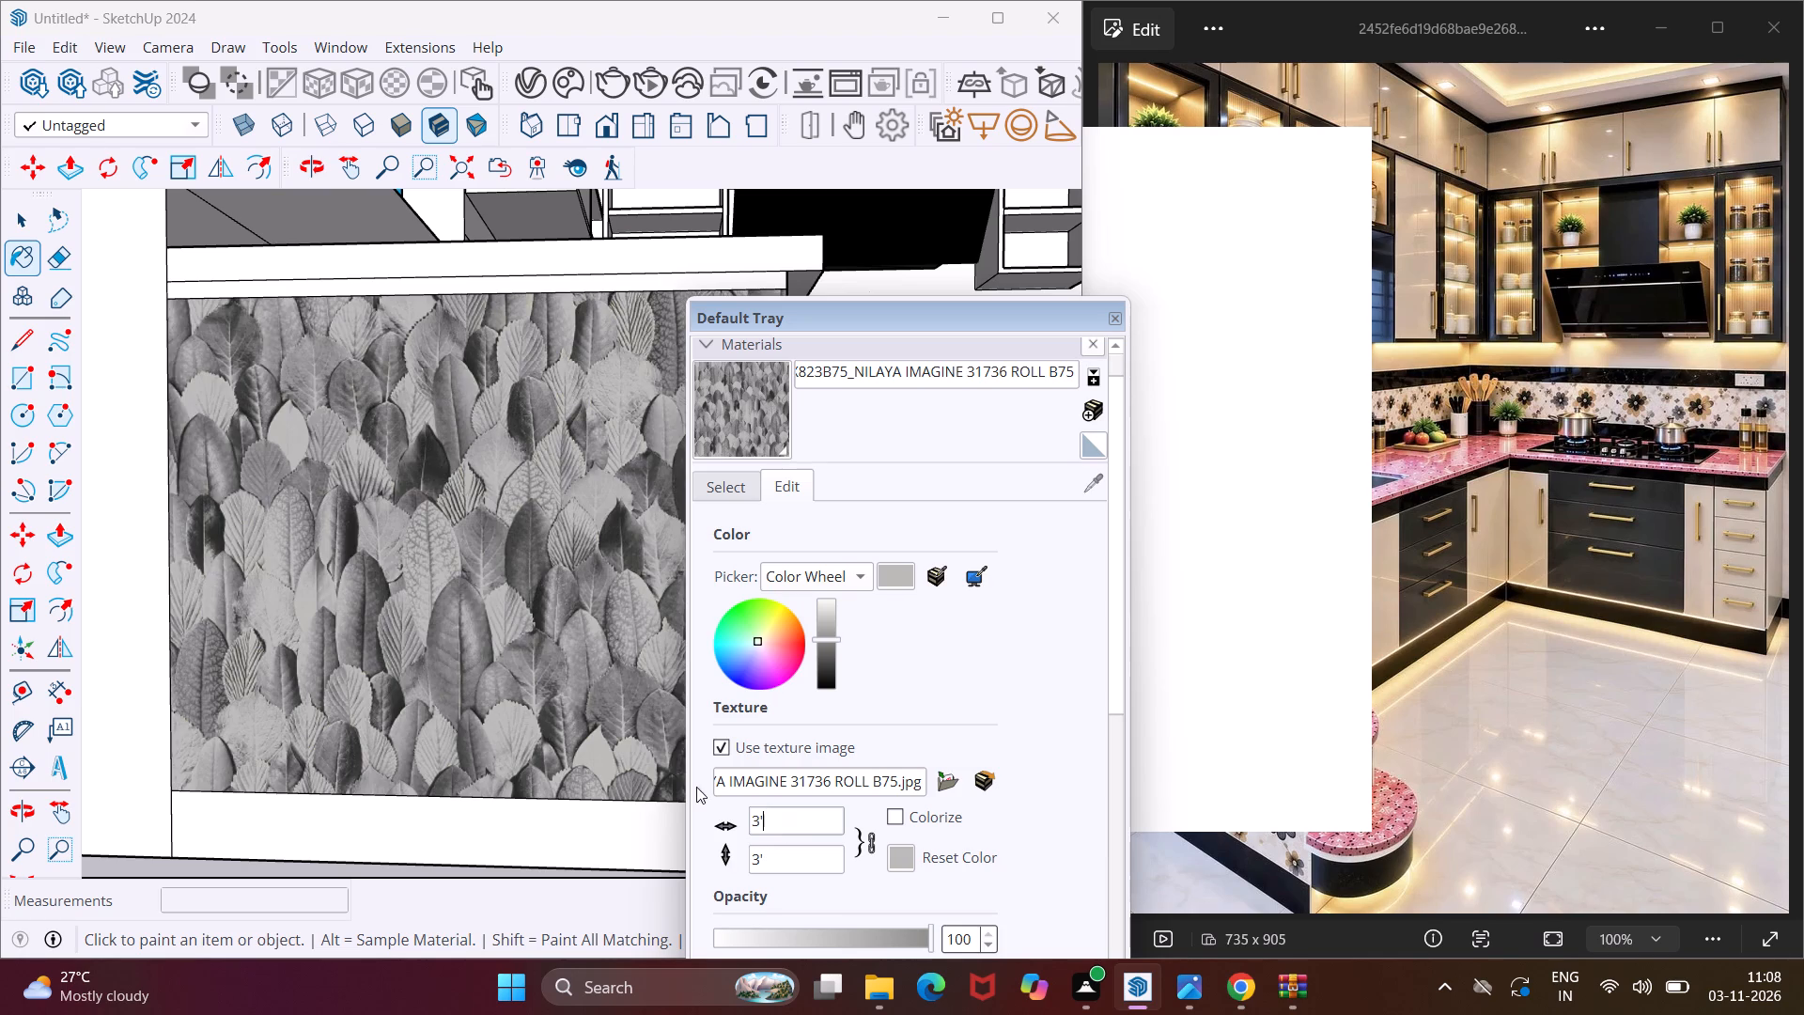
Paint the counter's end panel with the mottled grey-green wallpaper NILAYA IMAGINE 31778 from the Imagine collection.
middle_click_drag(480, 651, 334, 754)
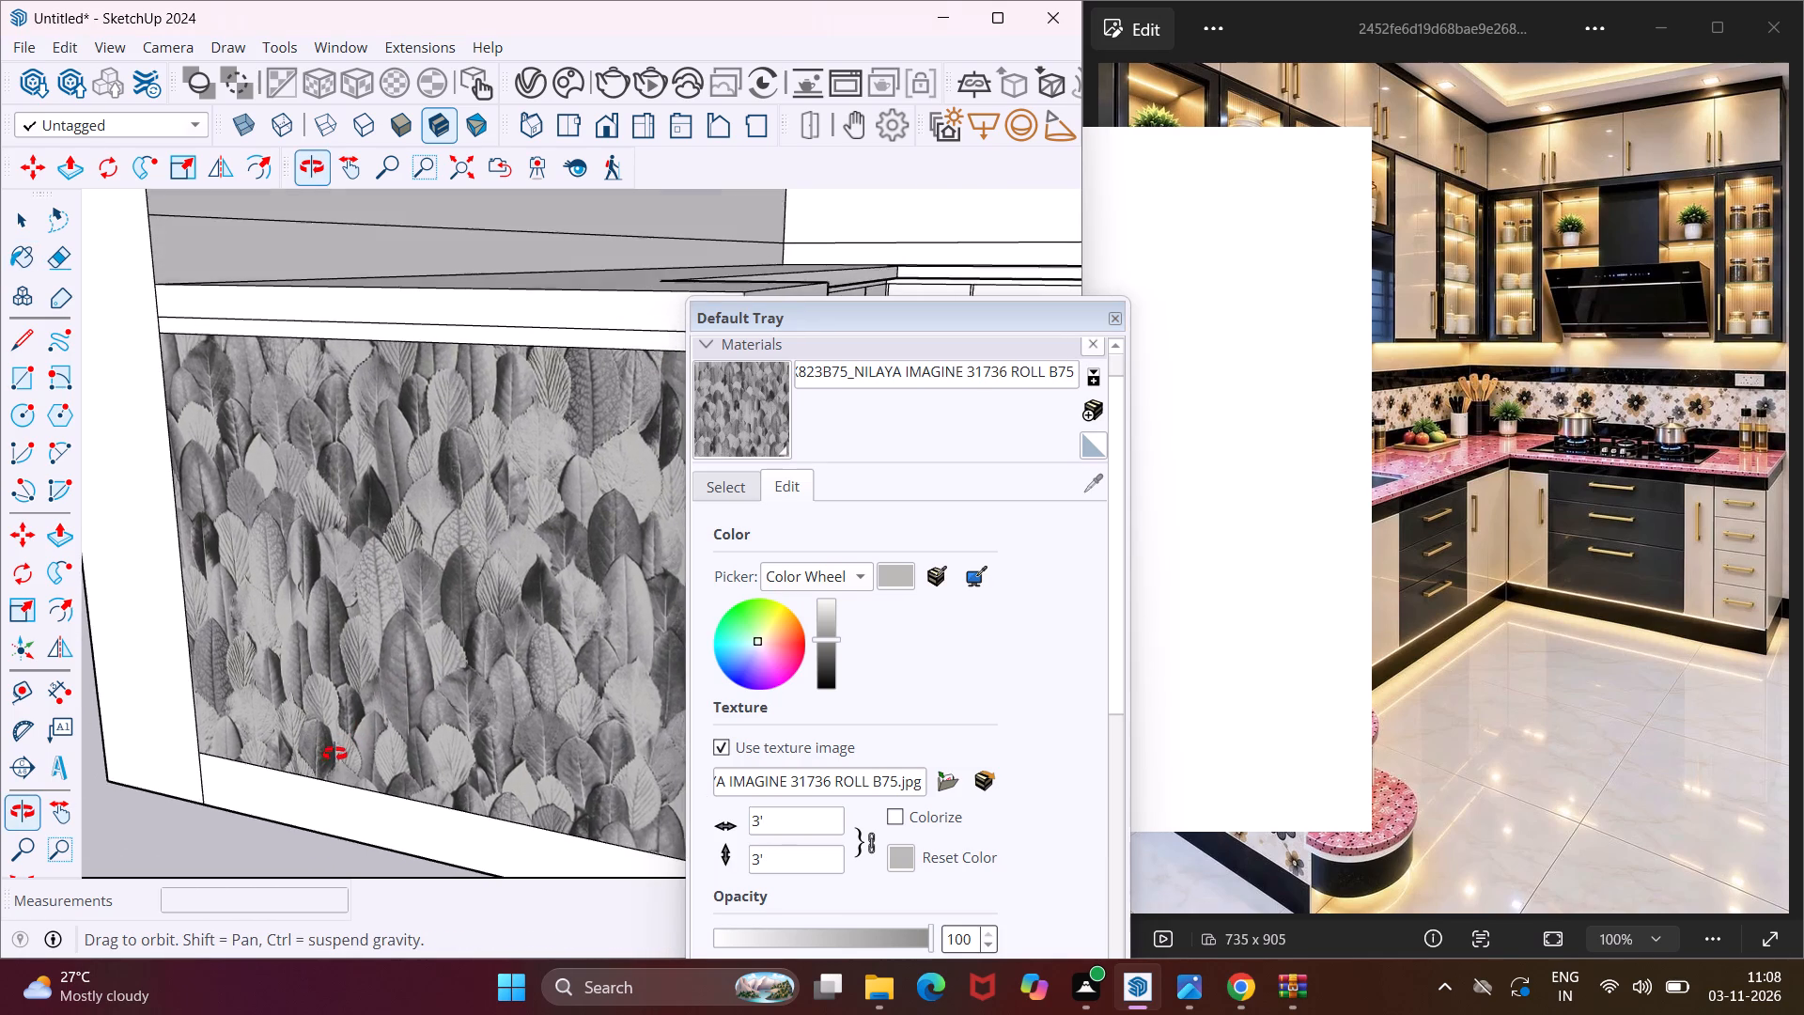
middle_click_drag(334, 754, 334, 756)
left_click(725, 490)
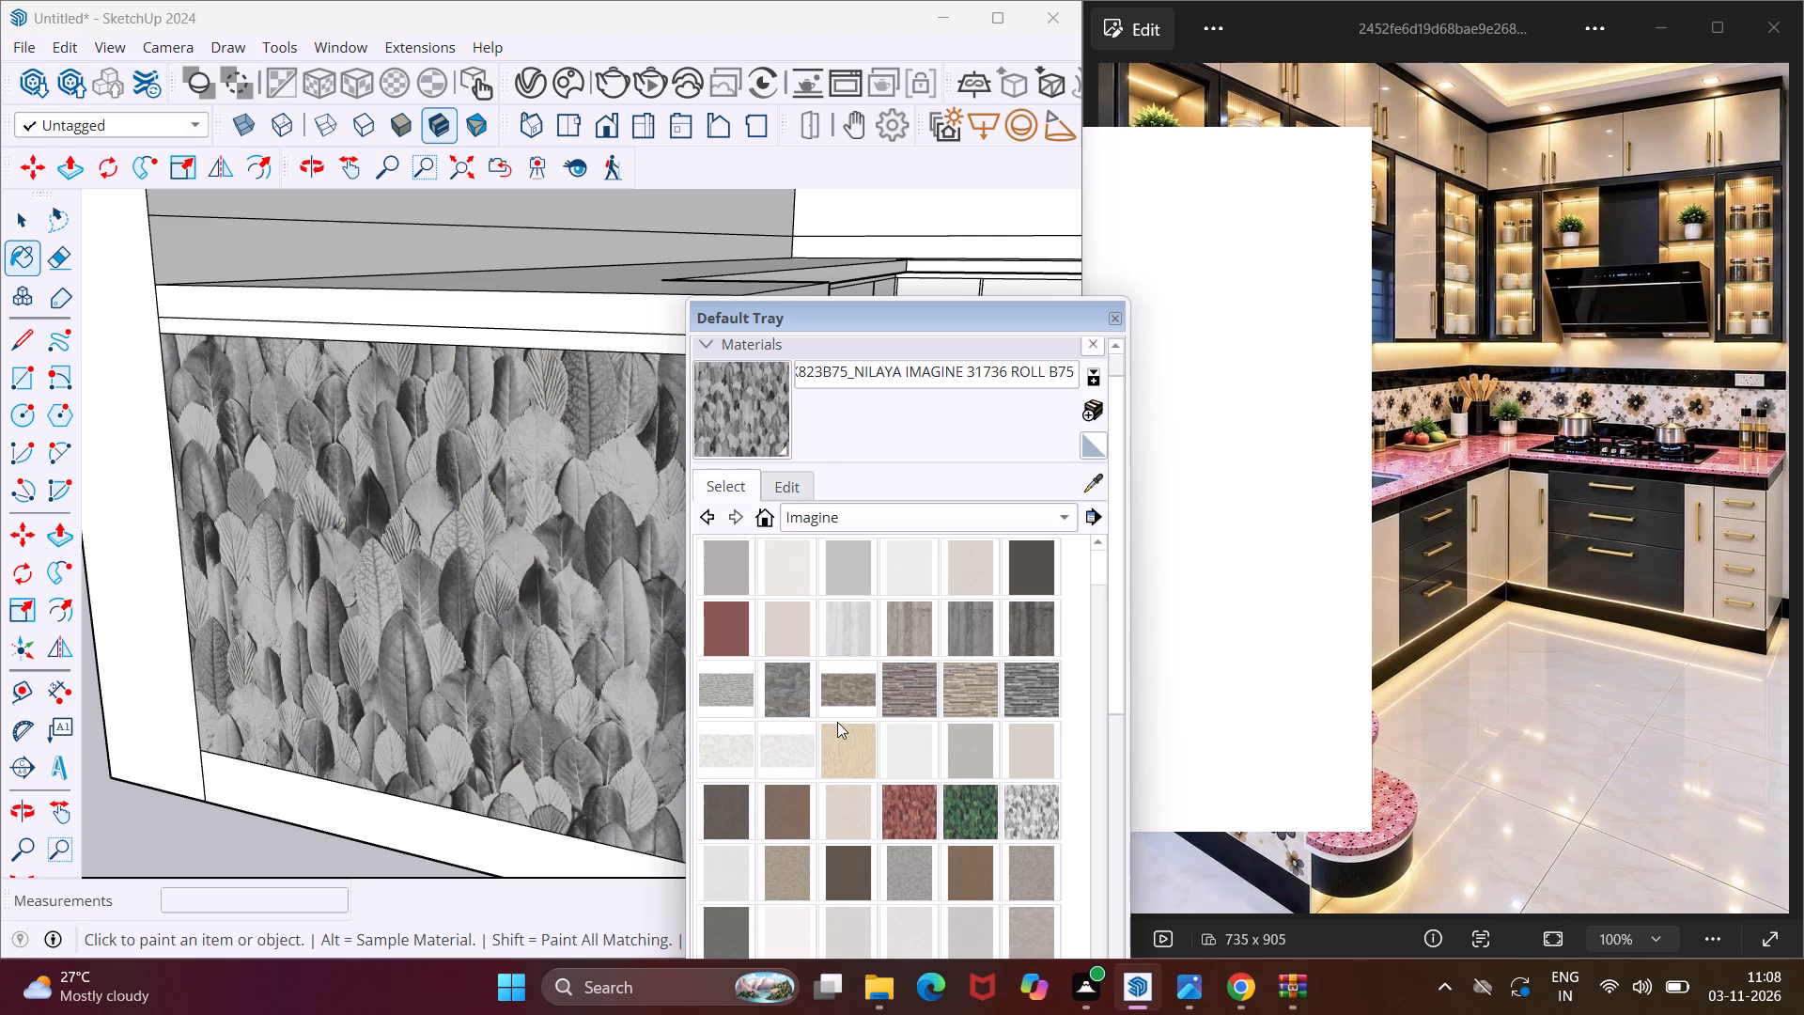
scroll(837, 722, "down", 8)
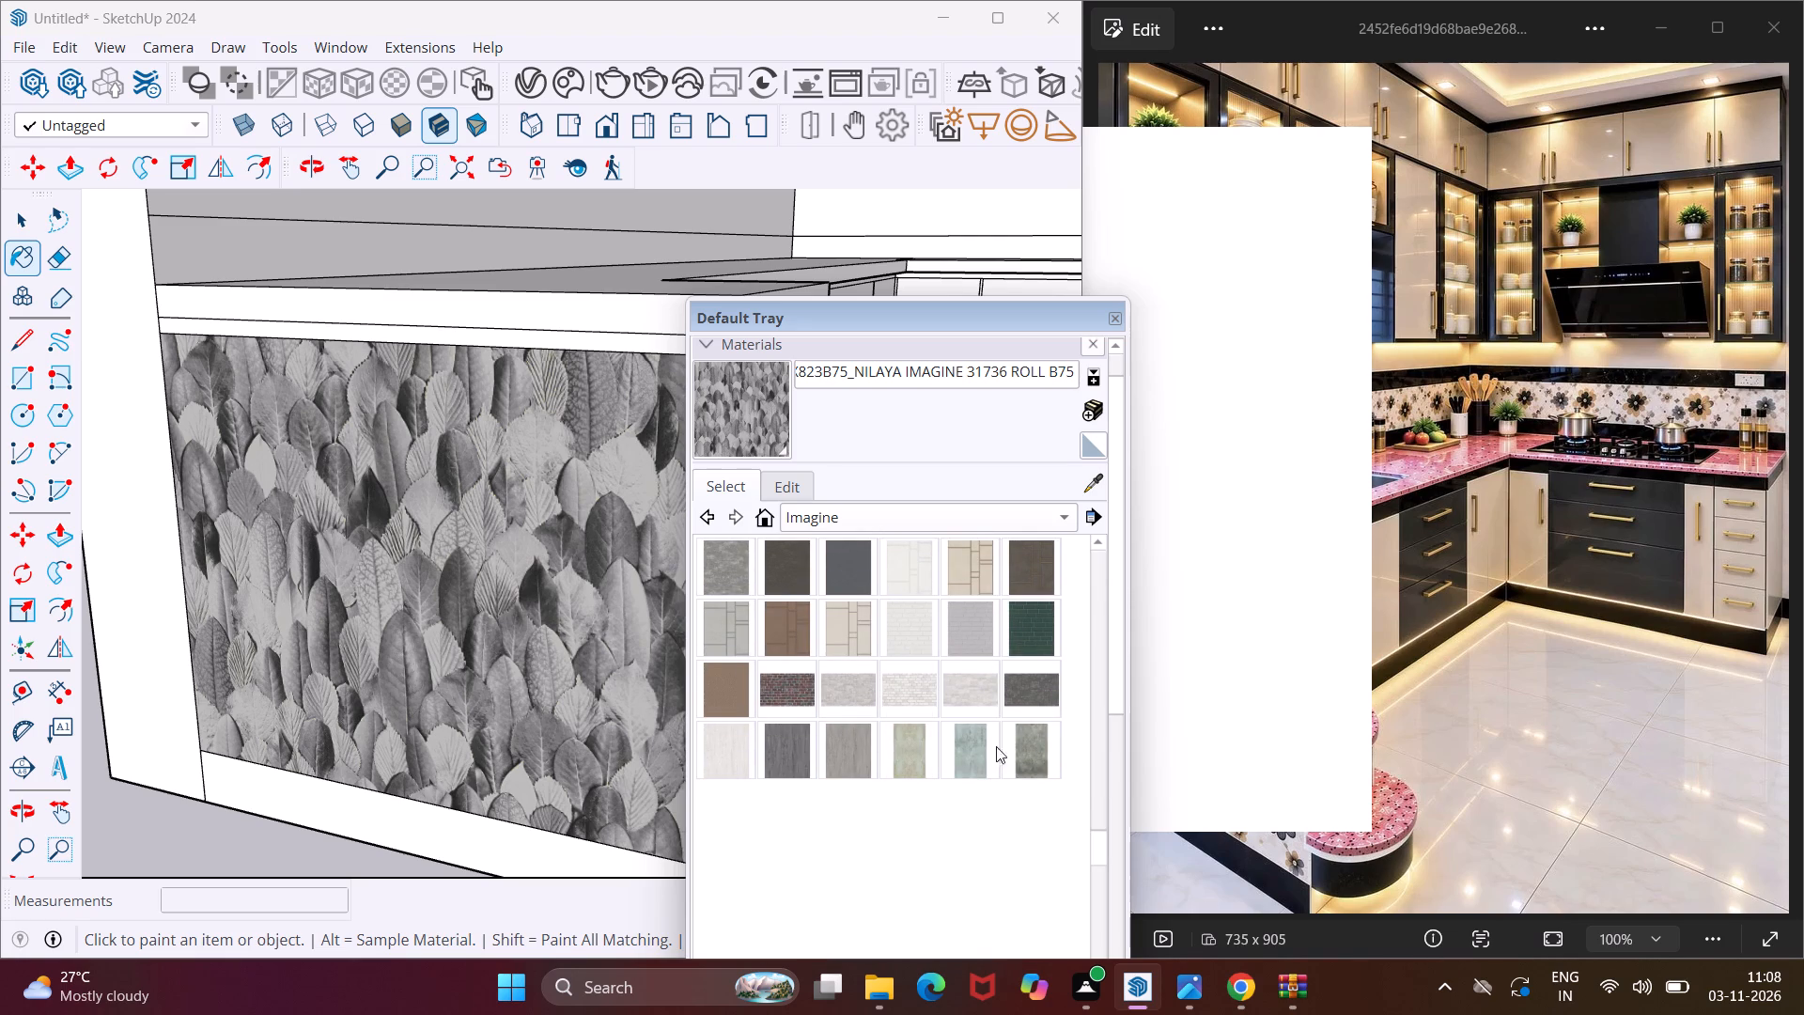
left_click(1027, 746)
left_click(636, 679)
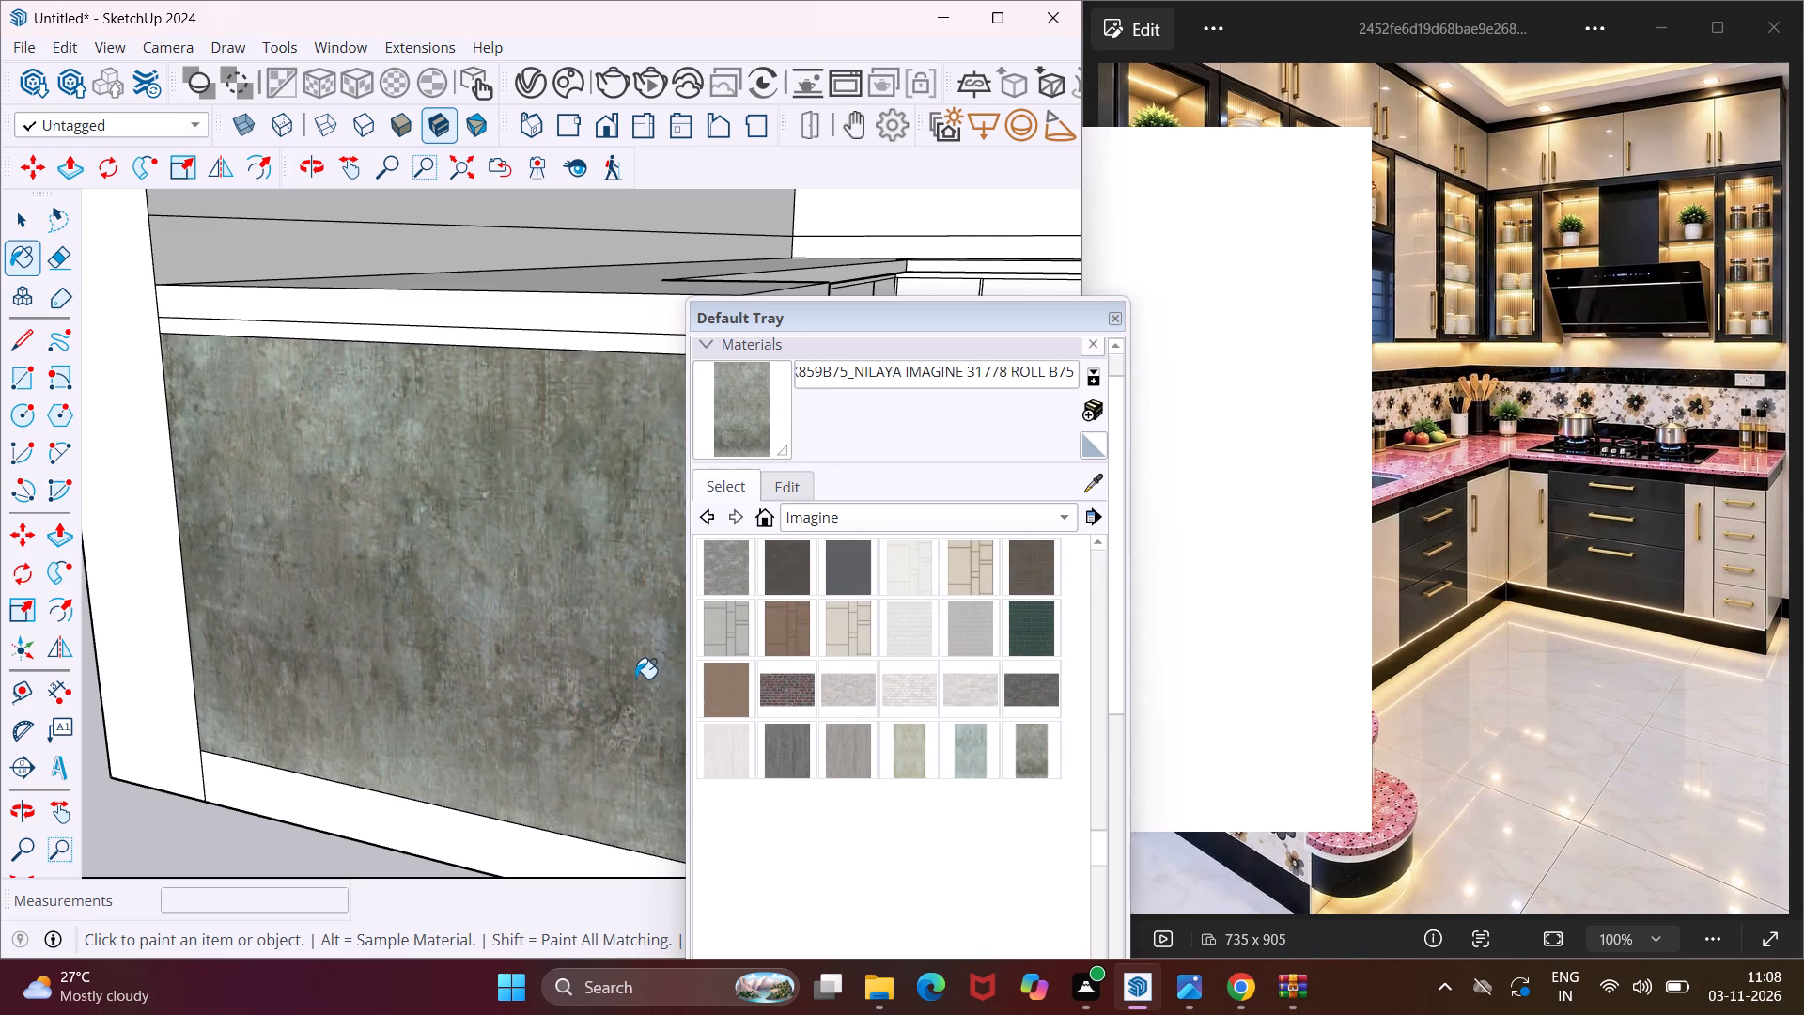
Lighten the color of the NILAYA IMAGINE 31778 wallpaper on the counter's end panel slightly.
left_click(785, 480)
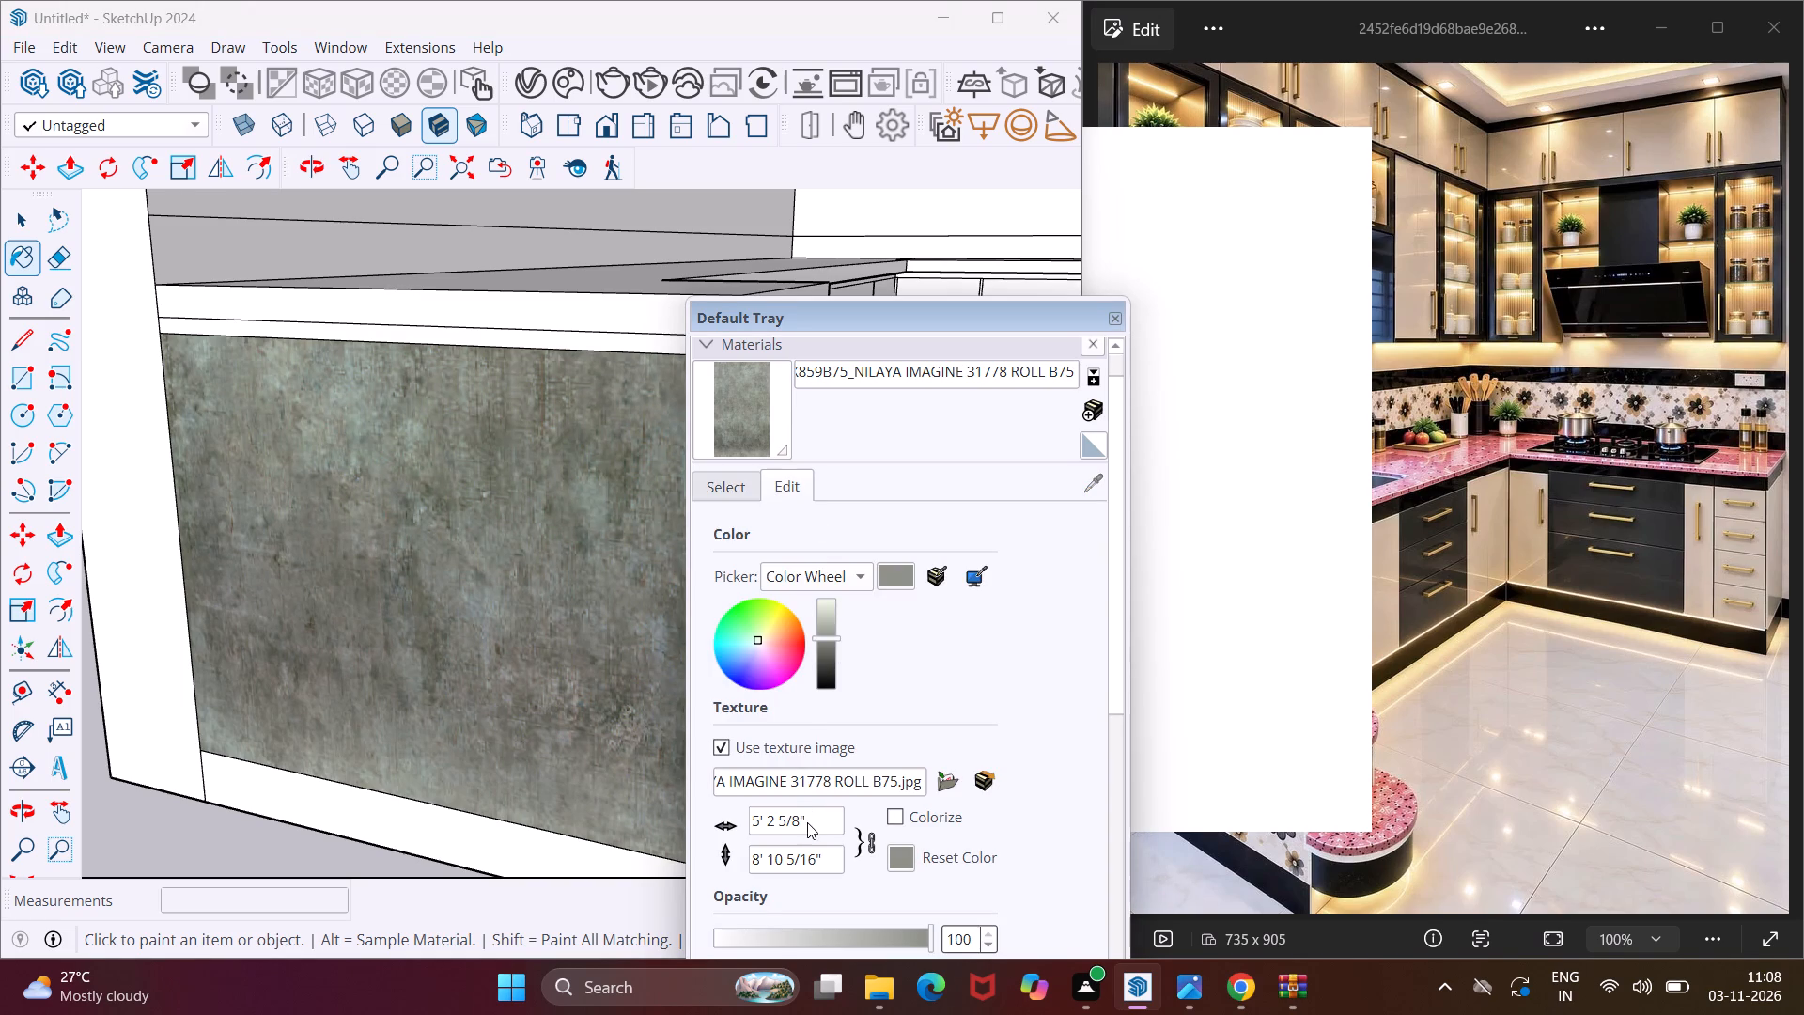
left_click(833, 631)
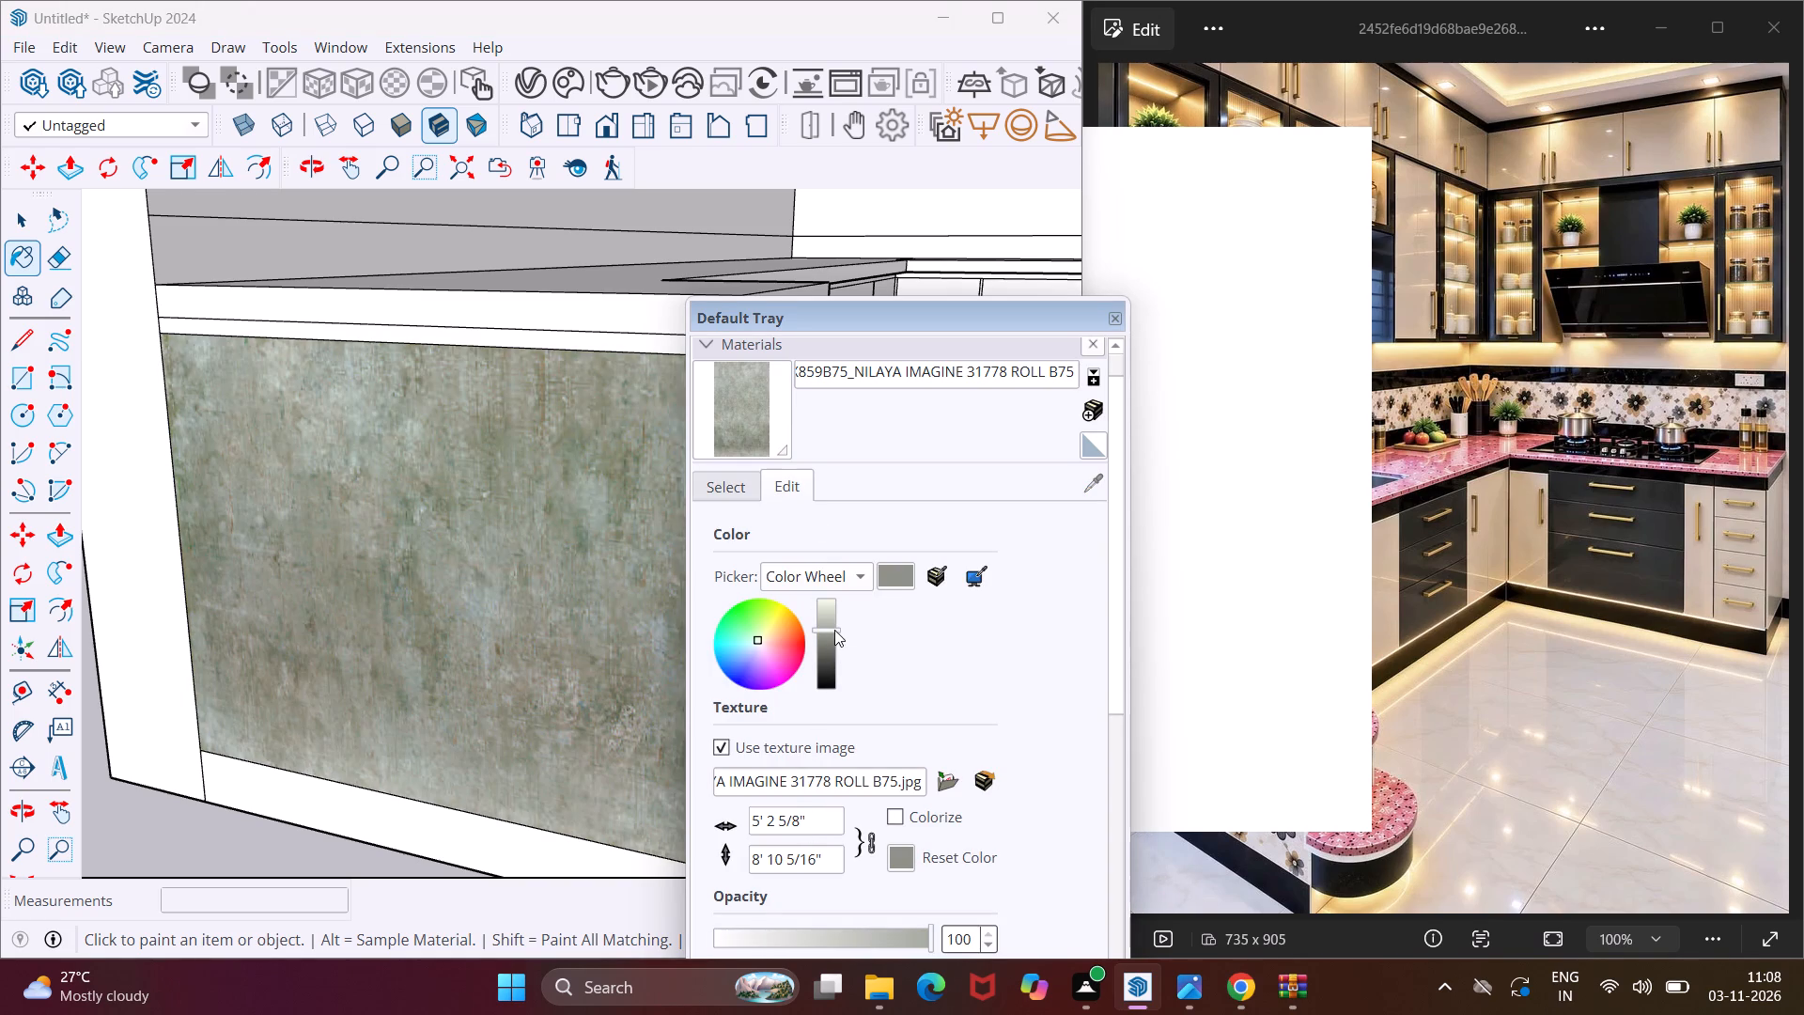
Load the Pacifica wallpaper collection from the Wallpapers folder inside the desktop's New folder.
left_click(736, 486)
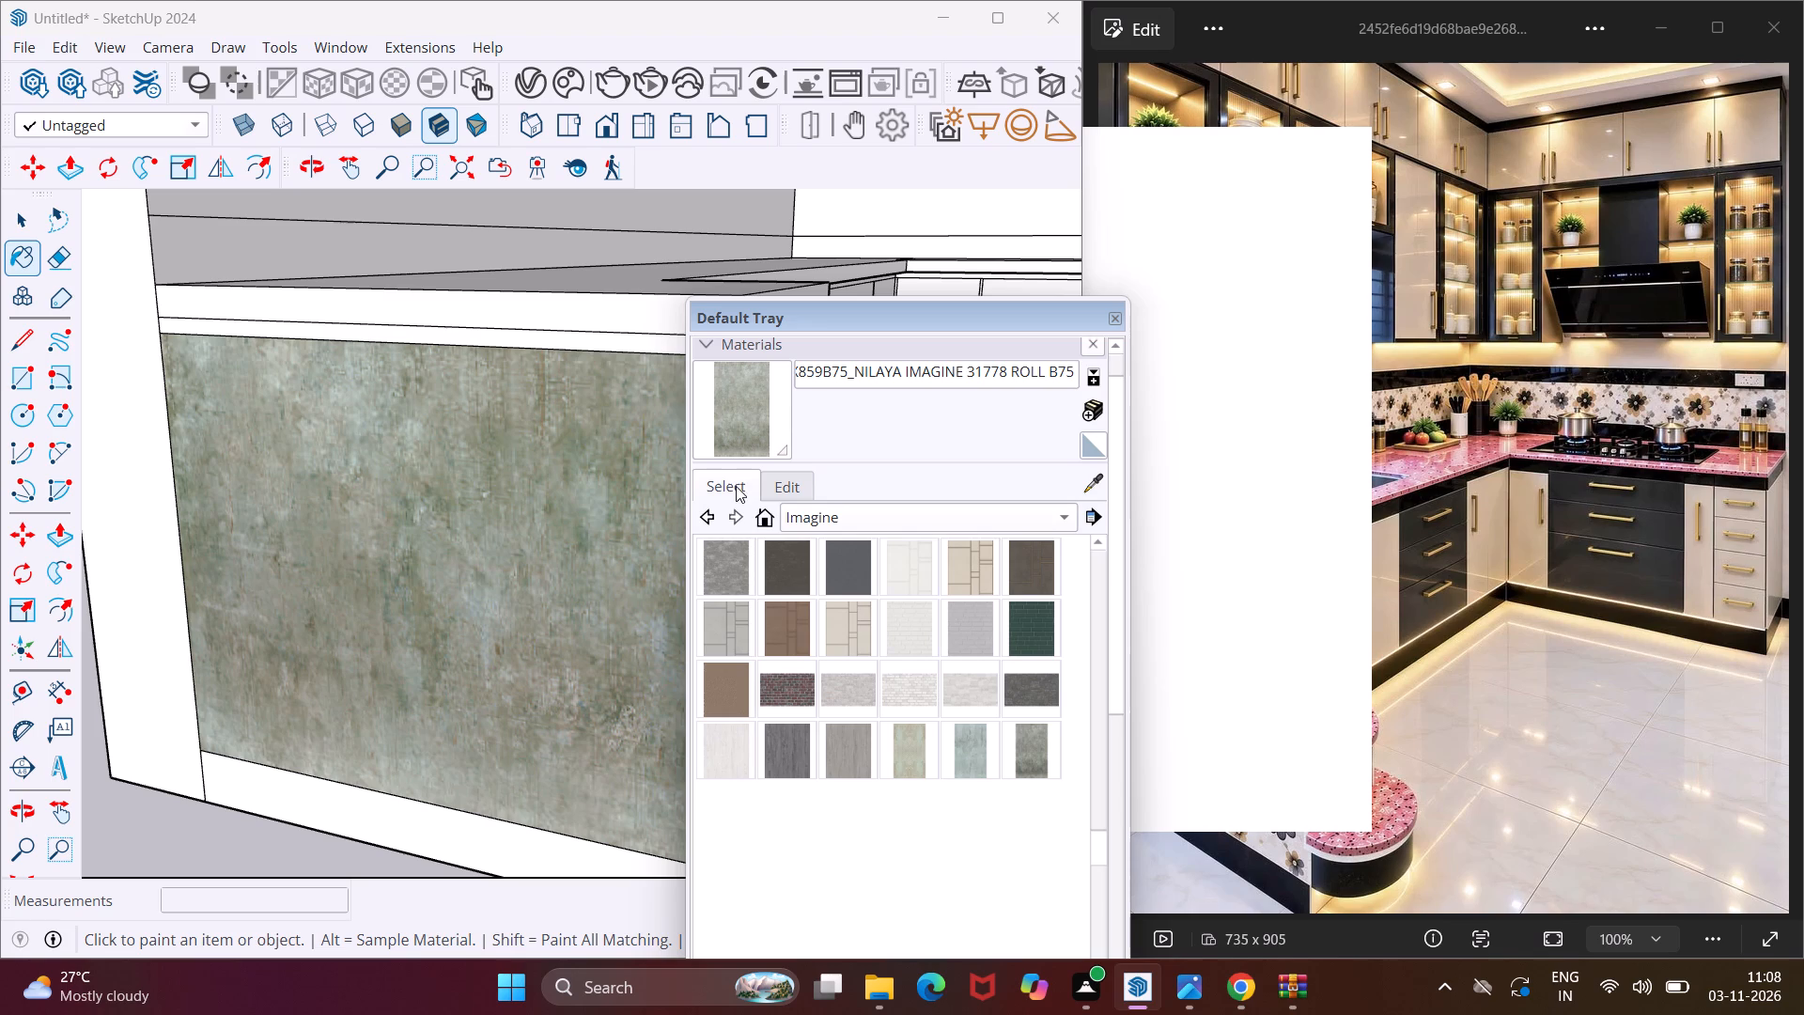
left_click(1093, 520)
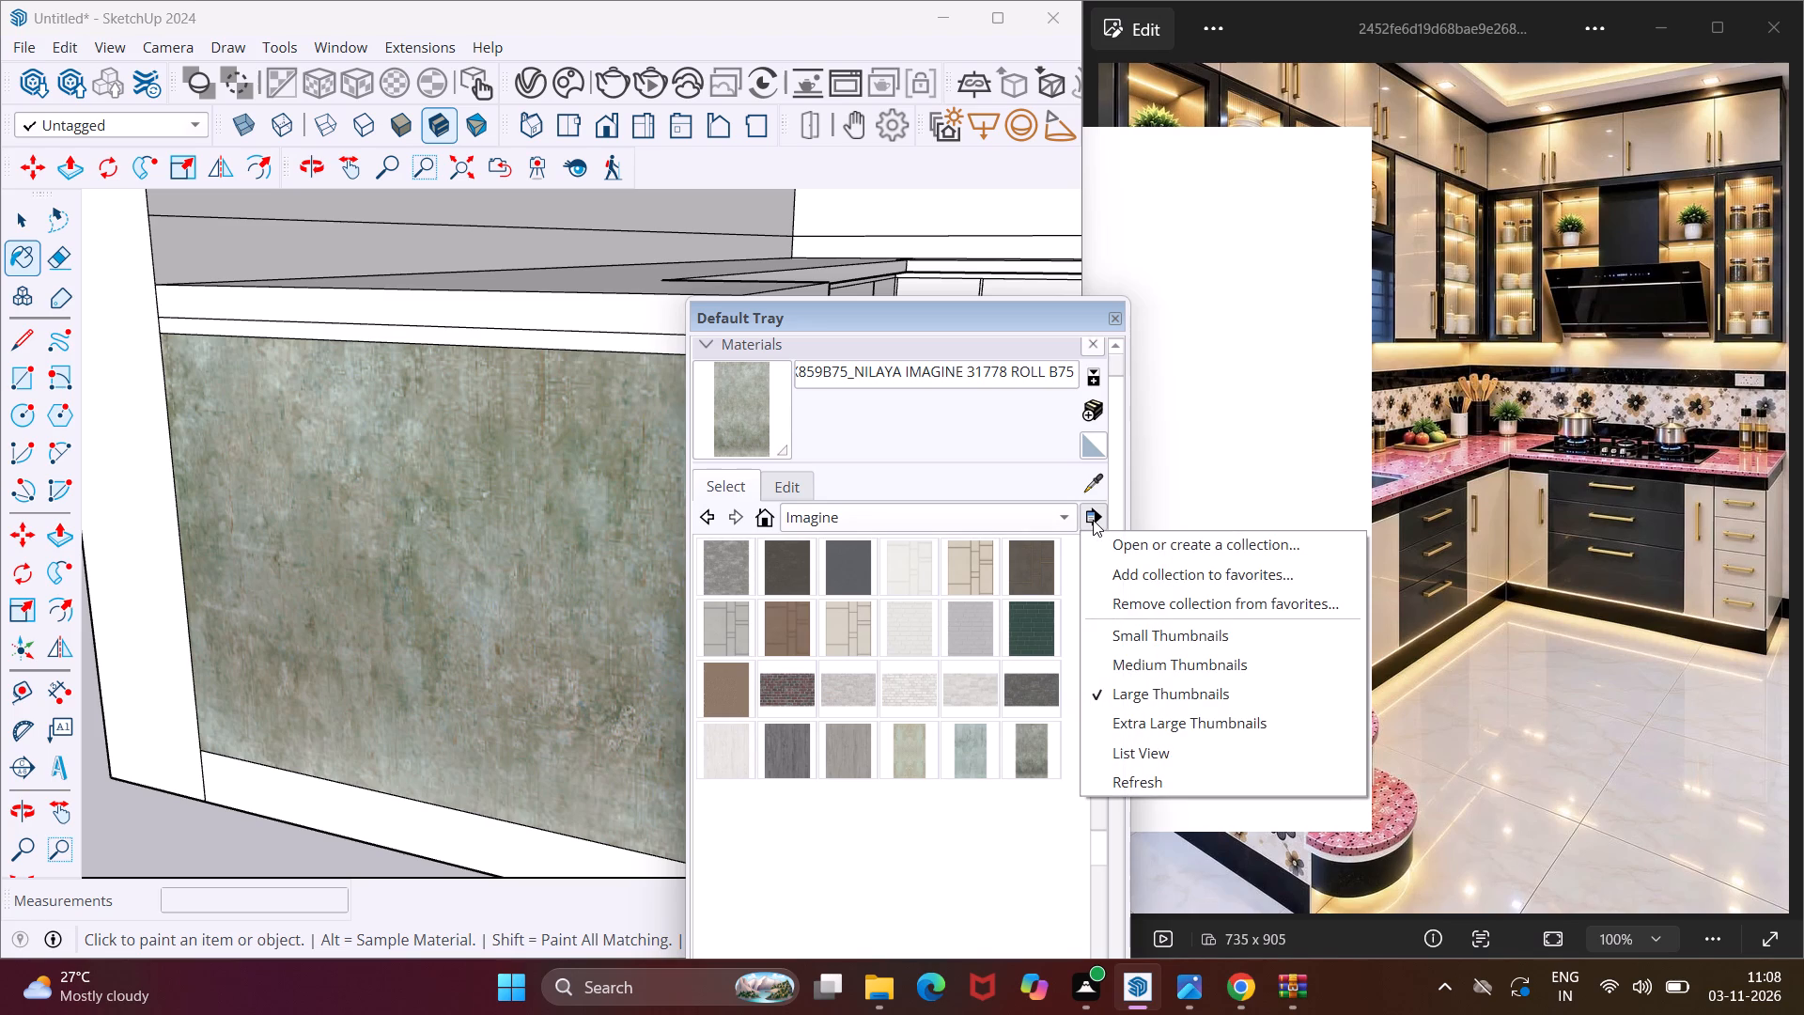
left_click(1111, 532)
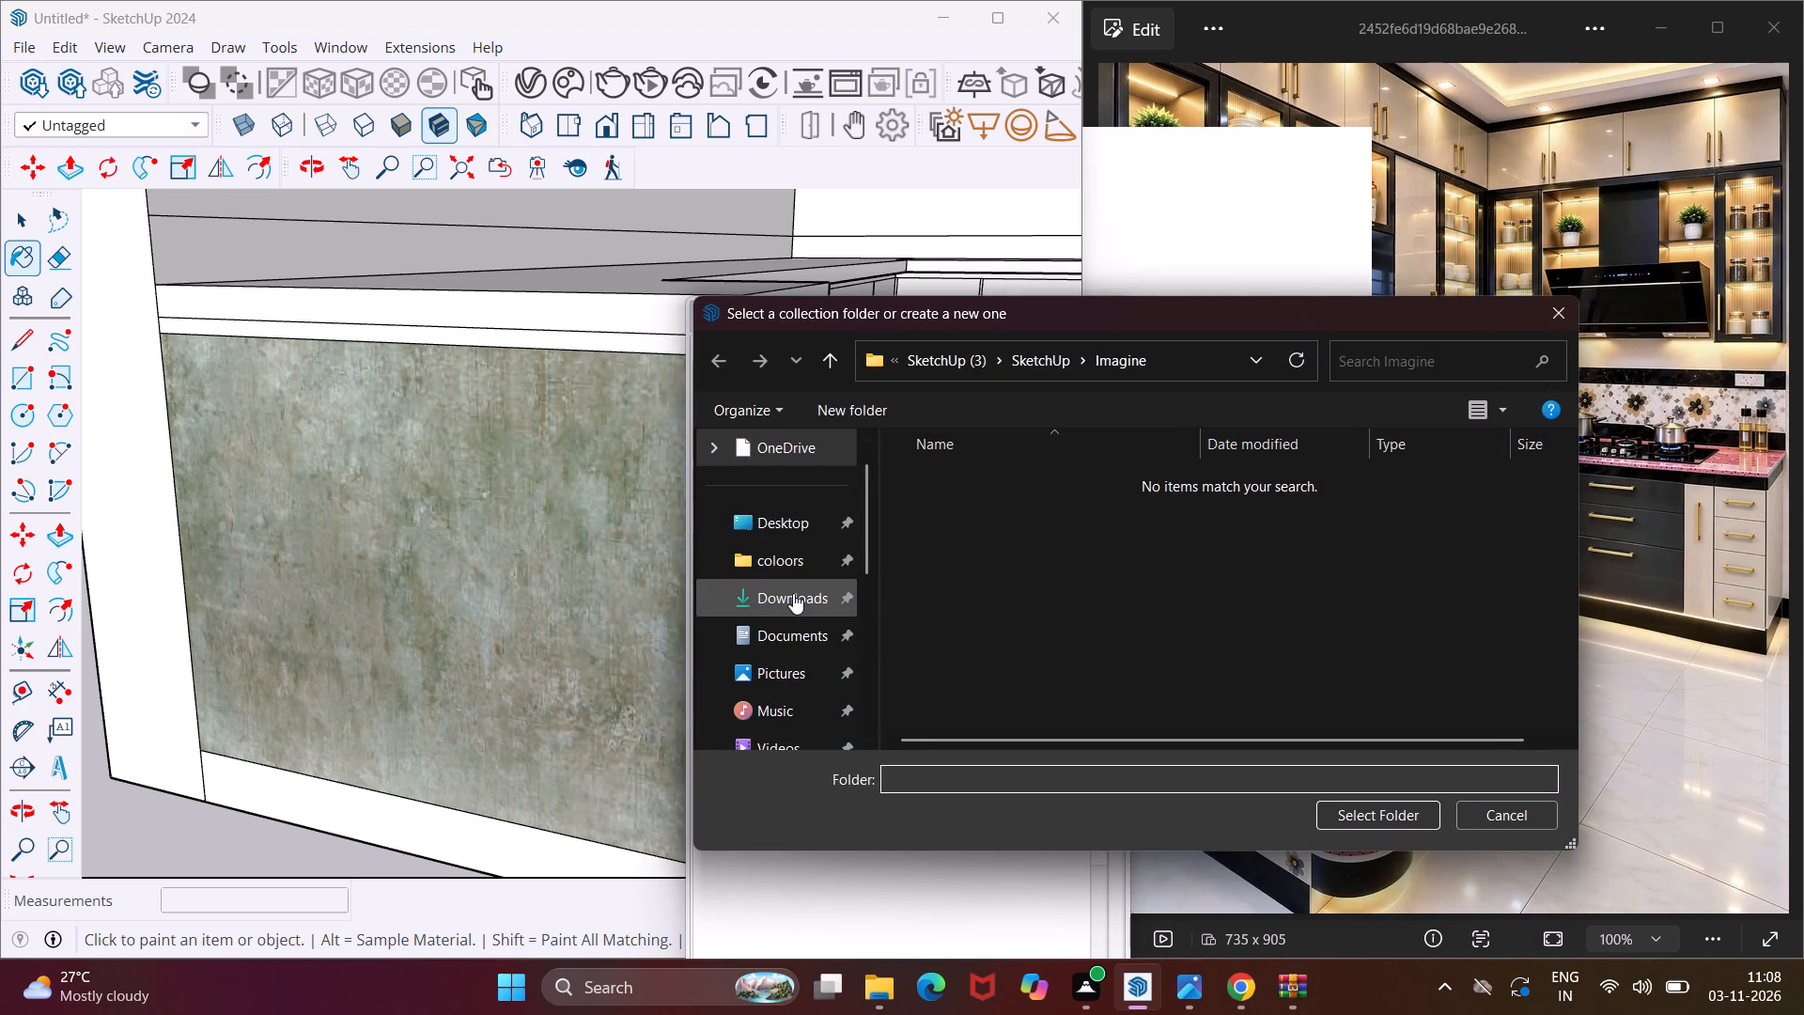
left_click(795, 533)
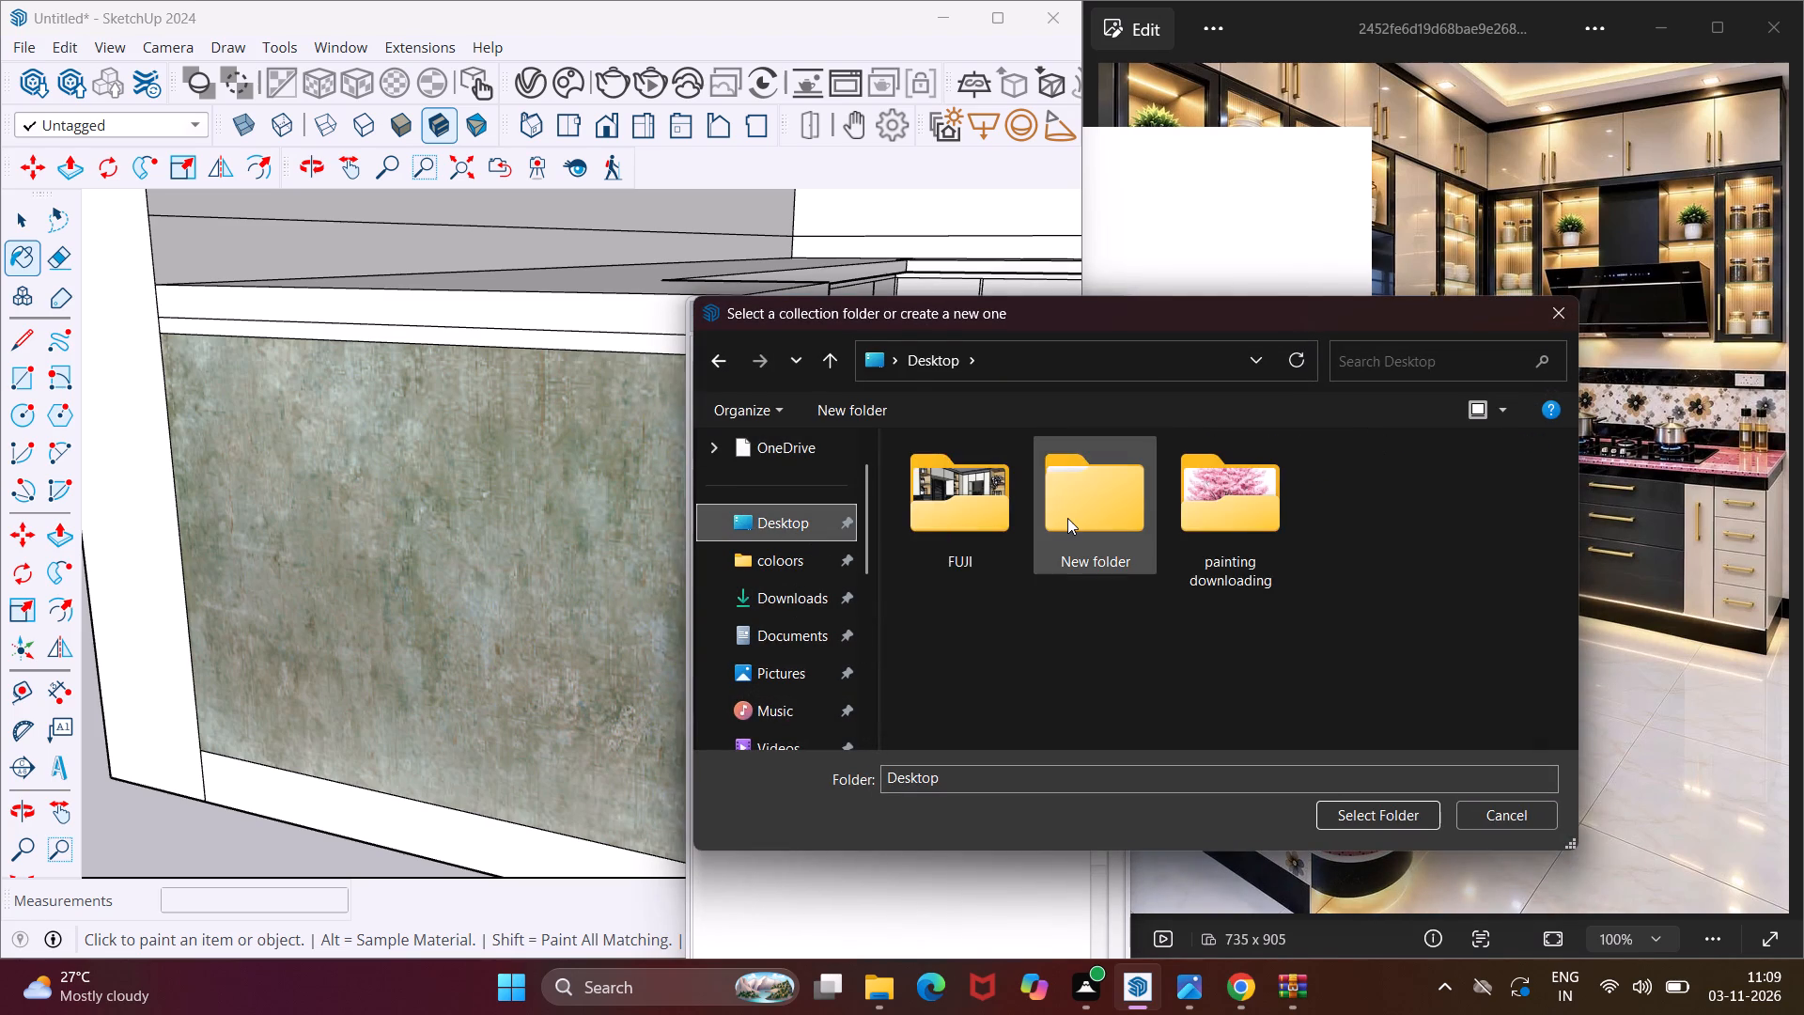
double_click(1068, 518)
double_click(1056, 508)
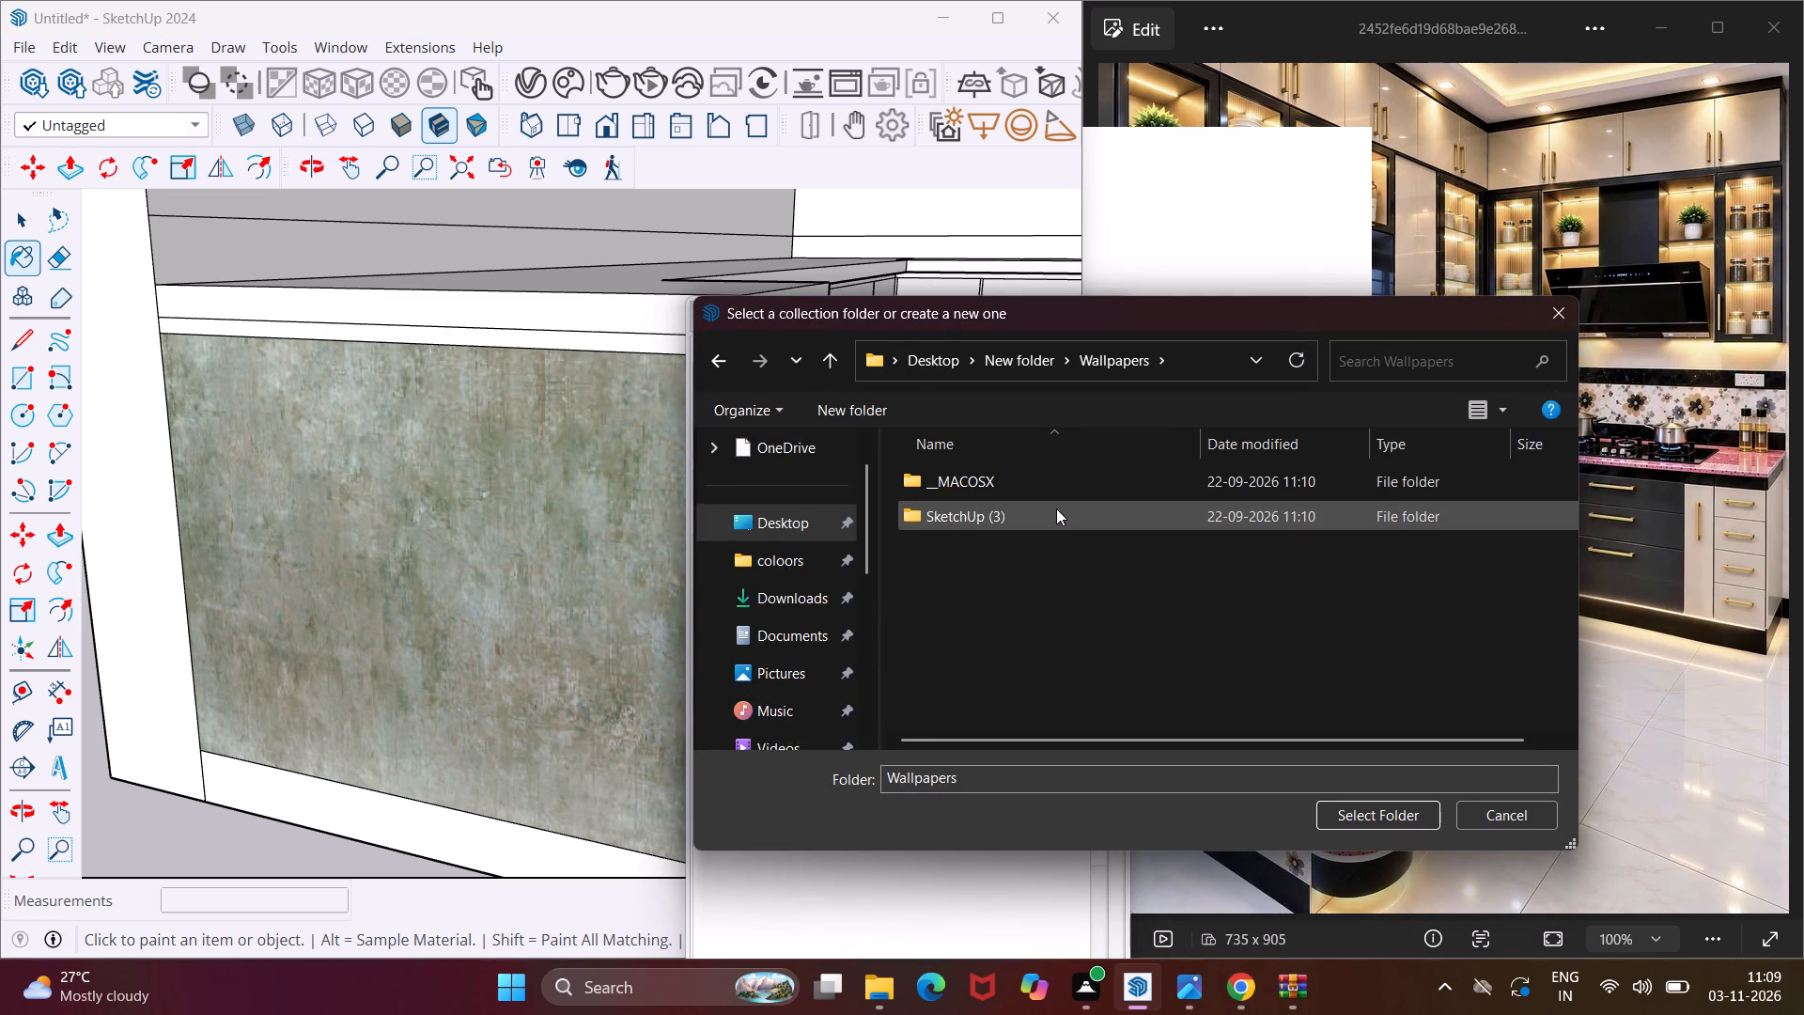
double_click(1056, 508)
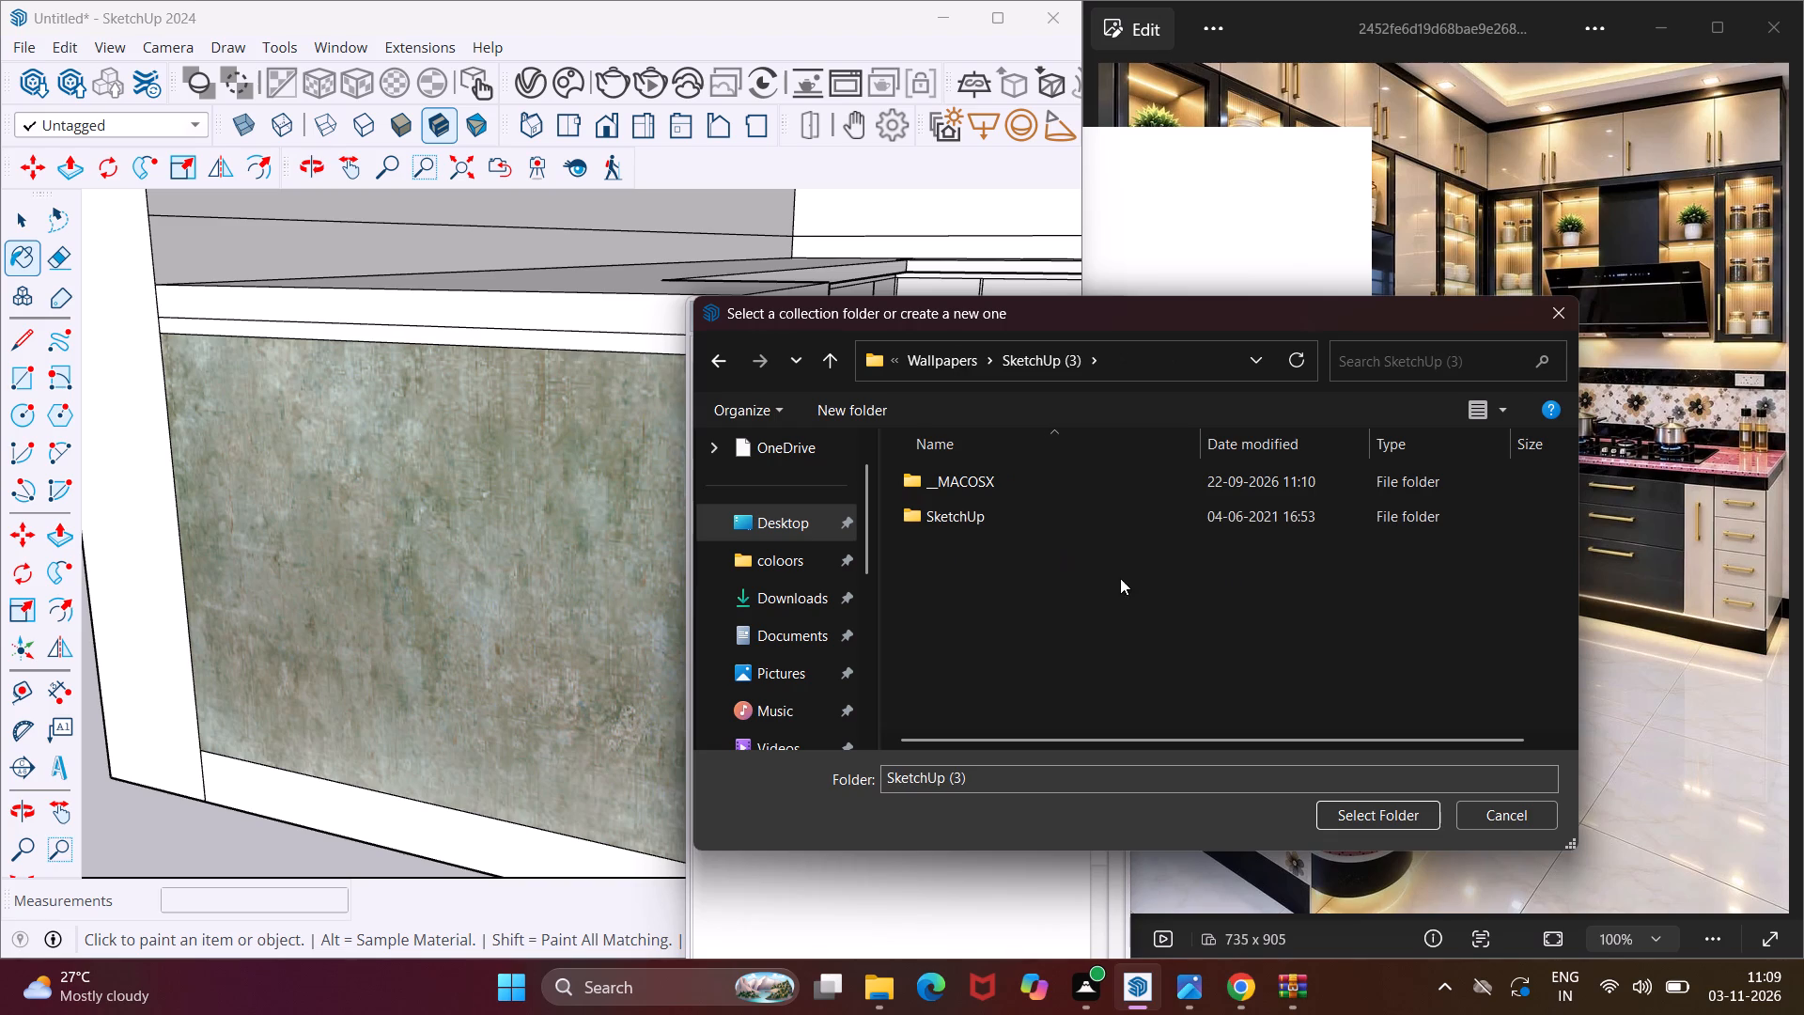
double_click(1109, 508)
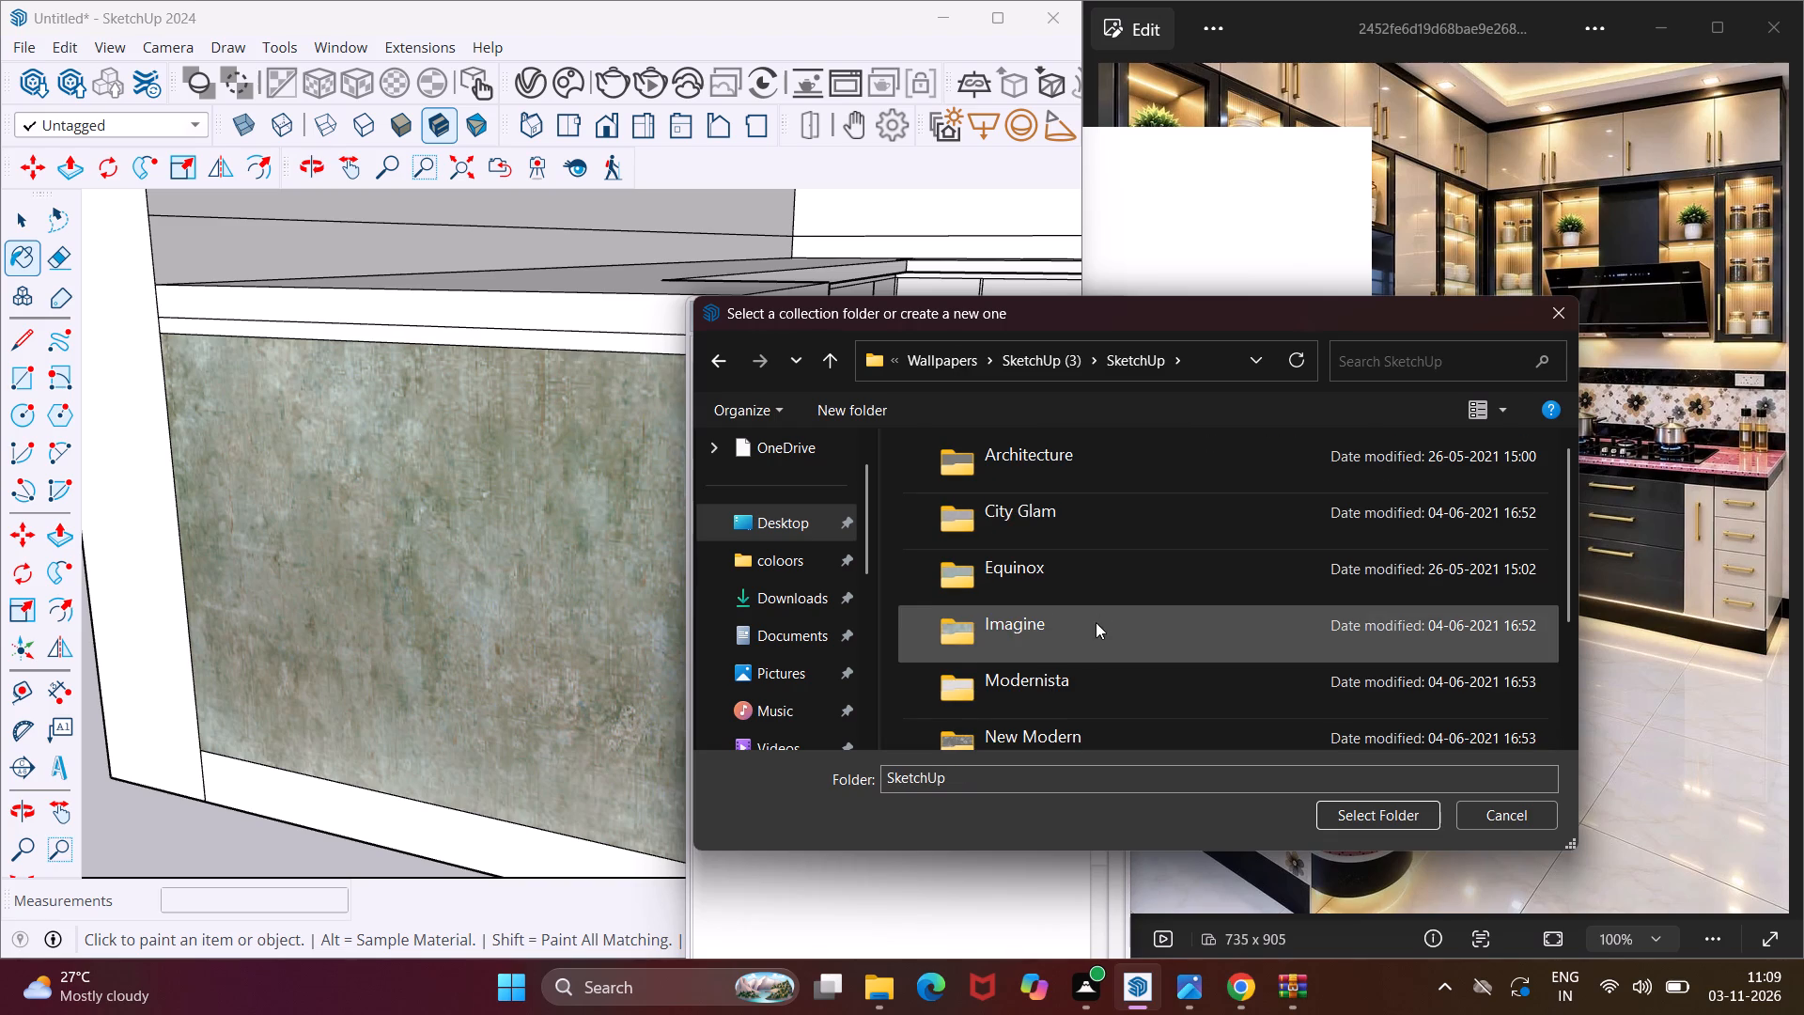
scroll(1085, 640, "down", 2)
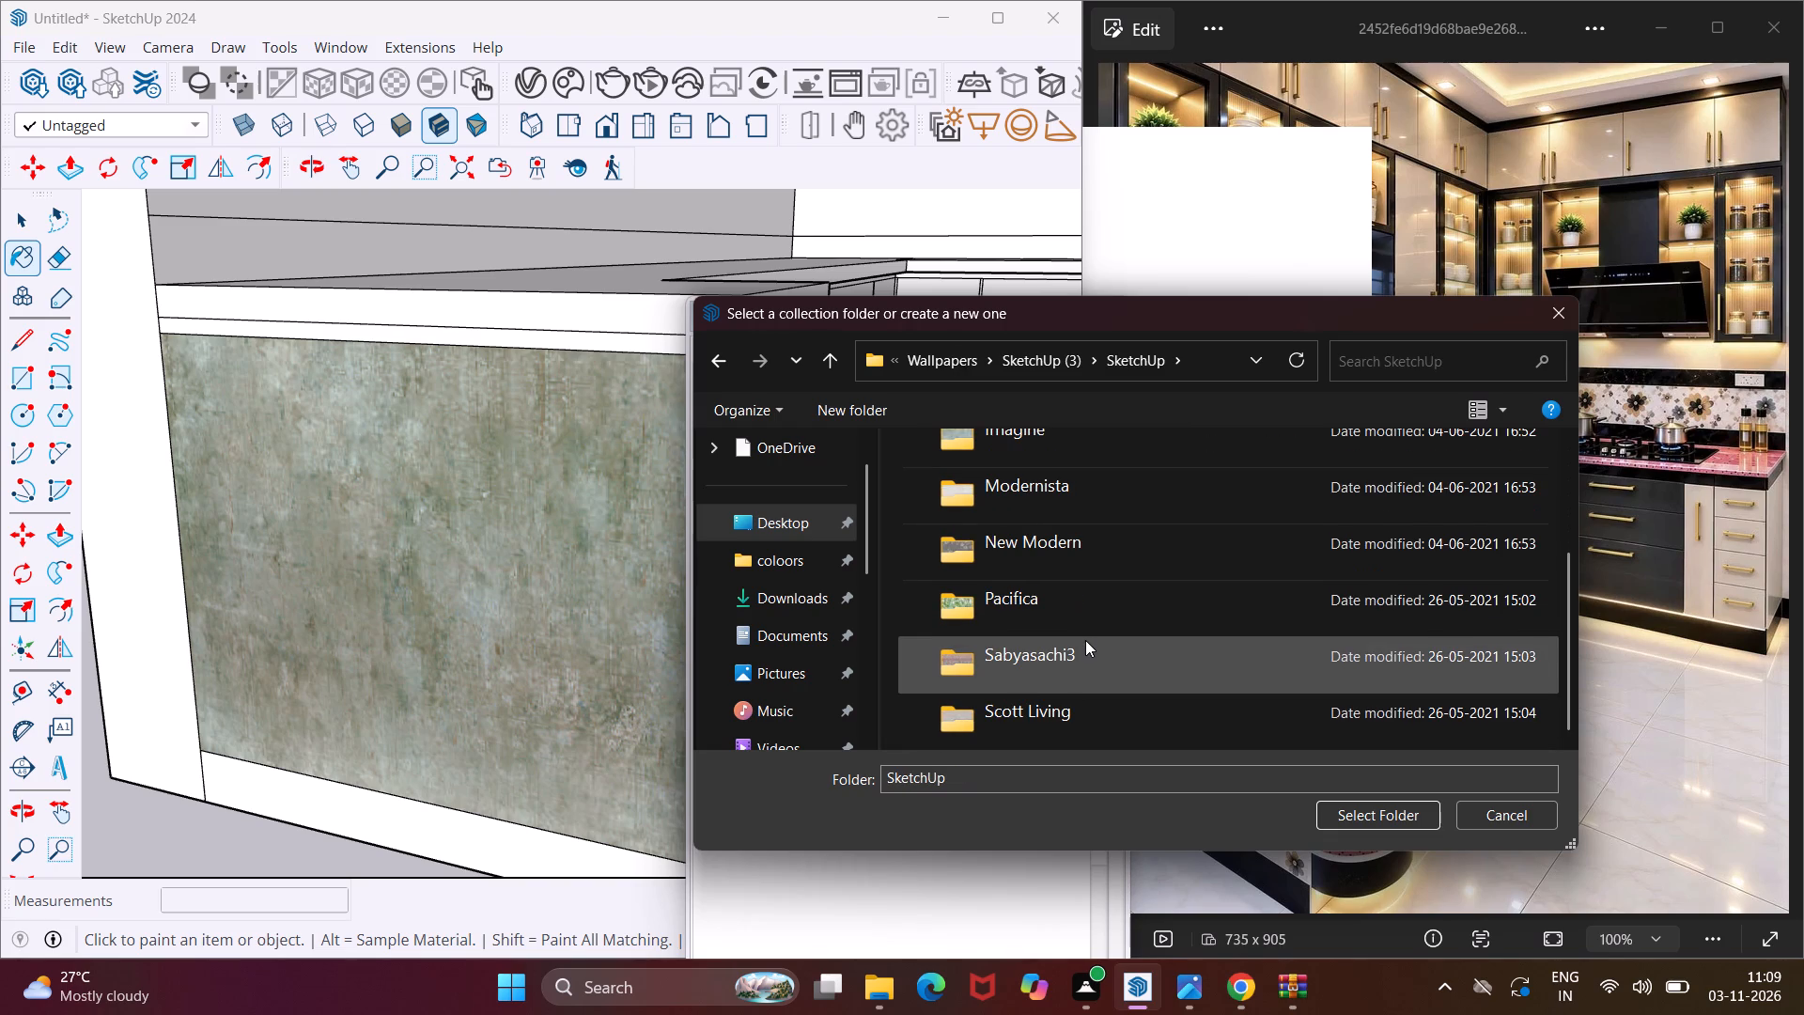
scroll(1085, 640, "down", 2)
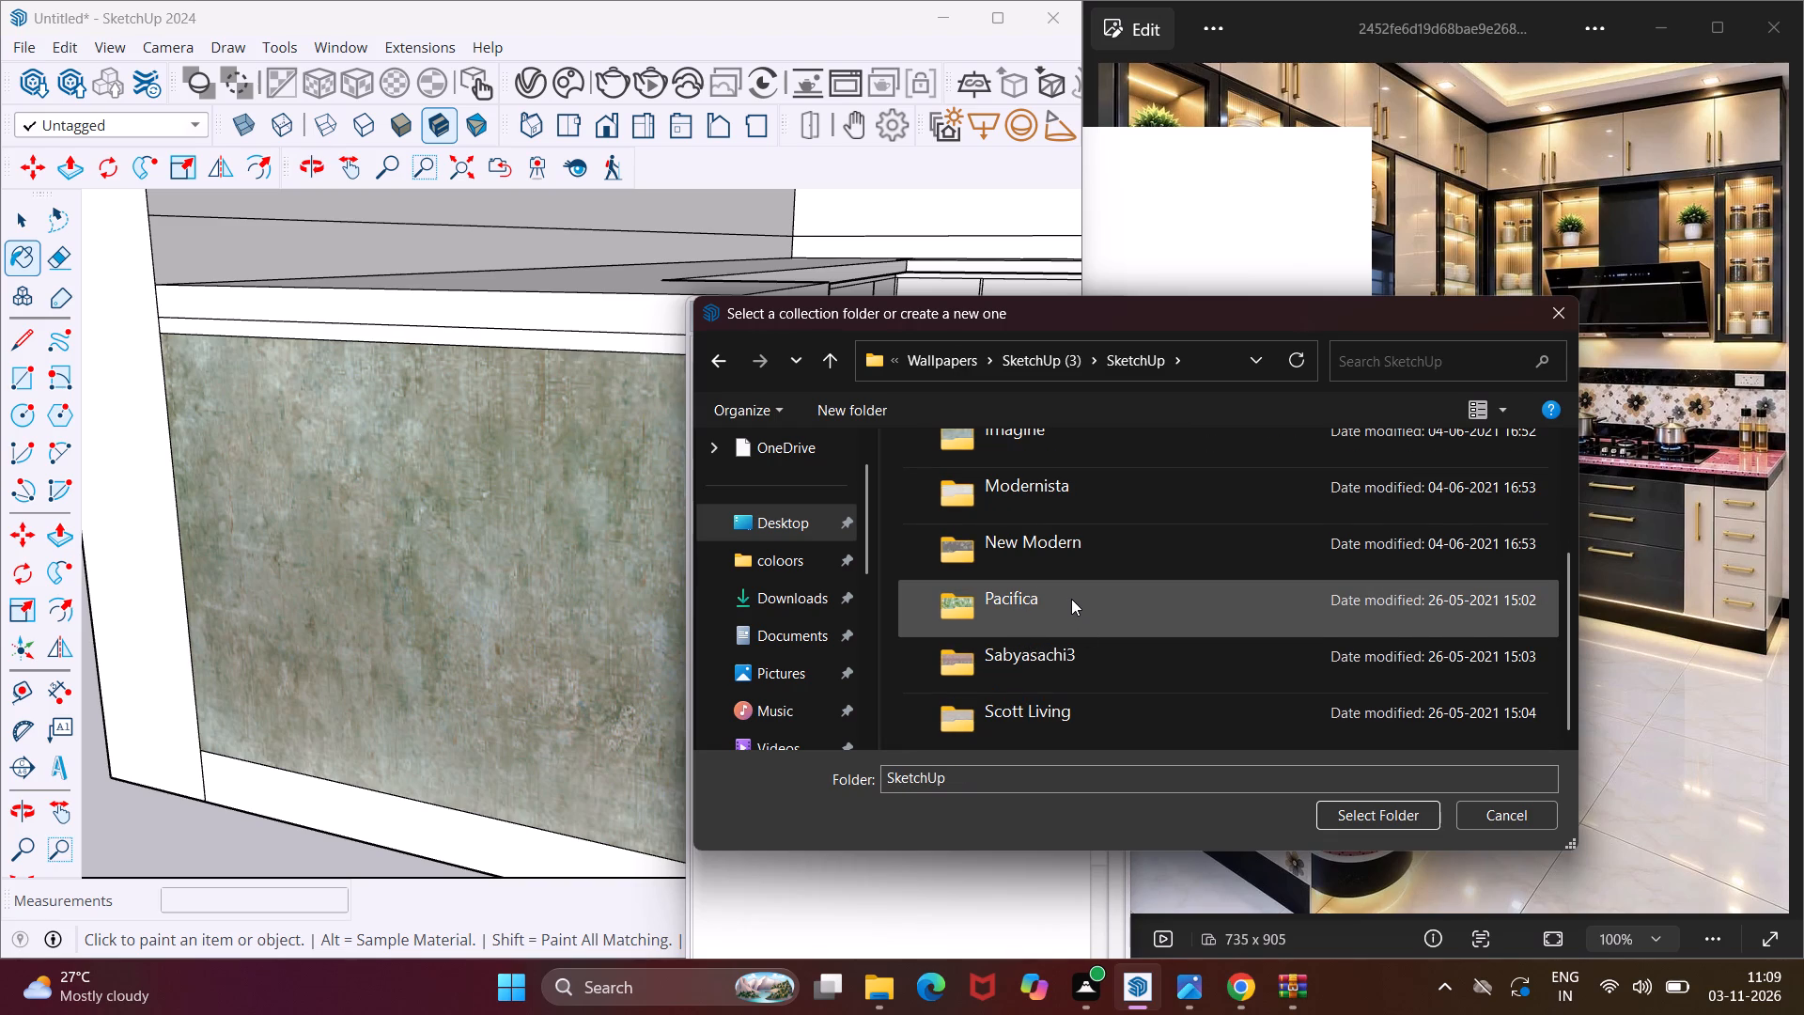
left_click(1069, 591)
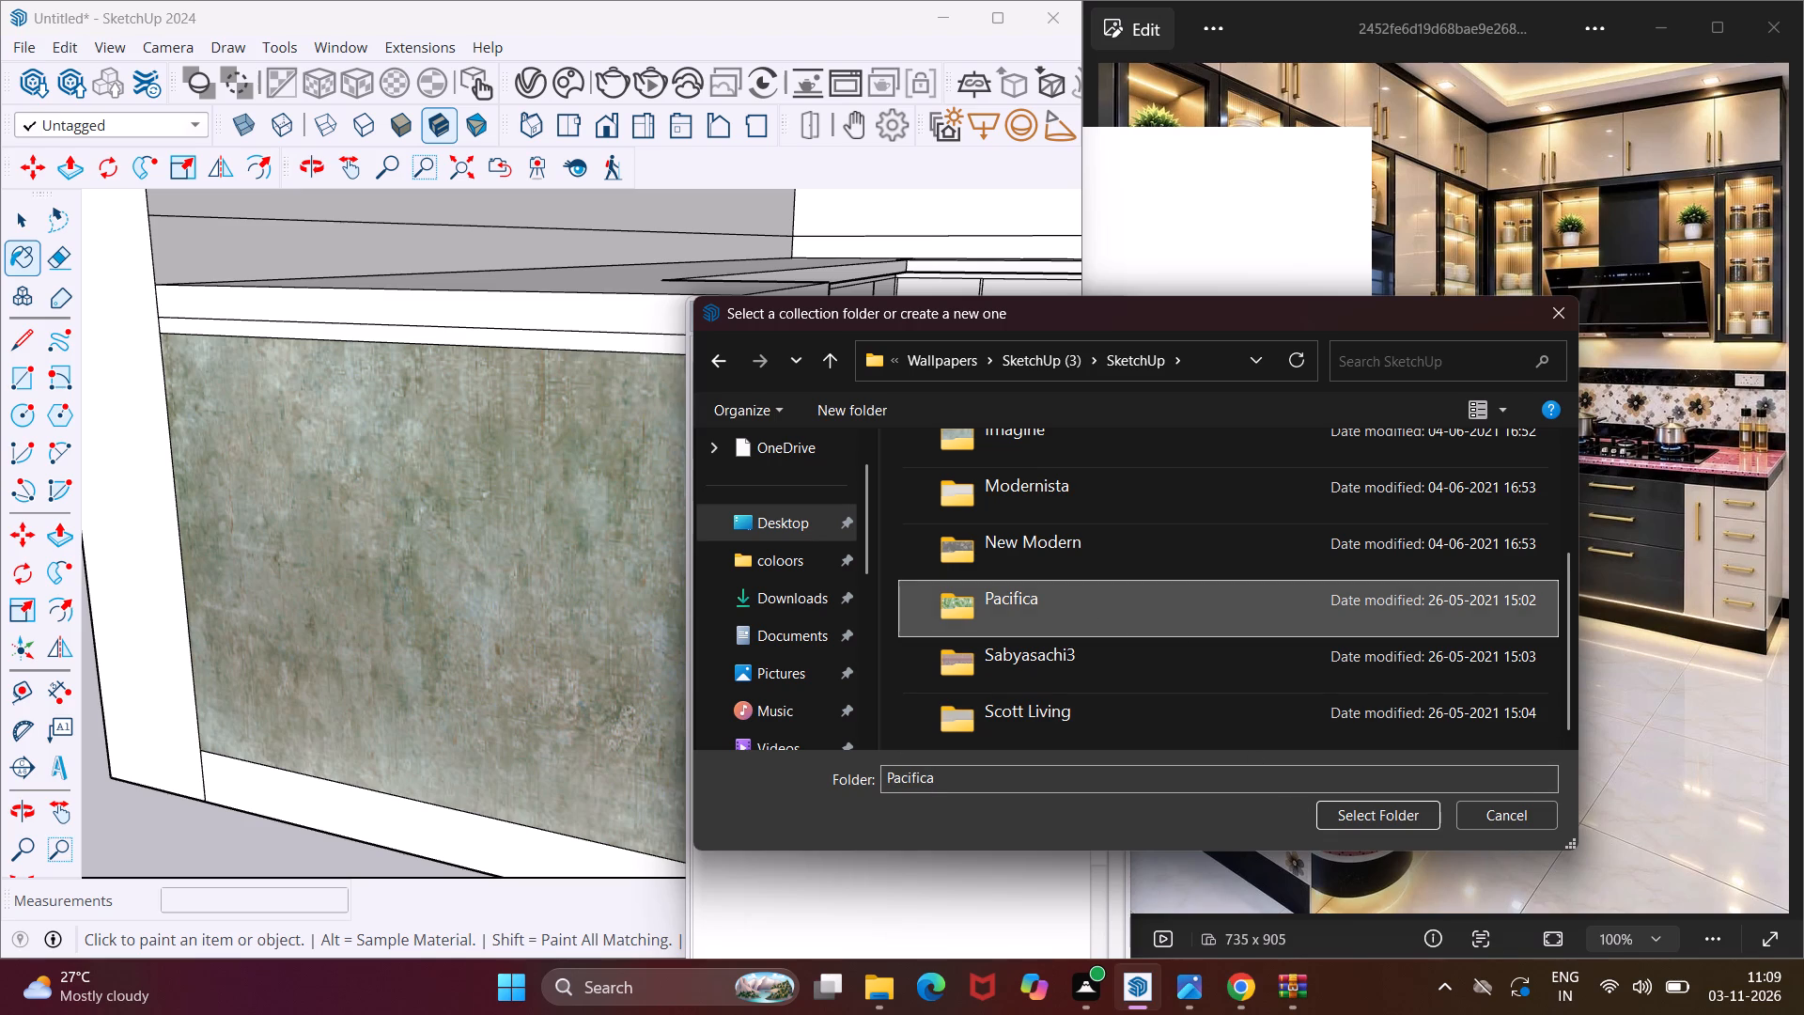
left_click(1330, 821)
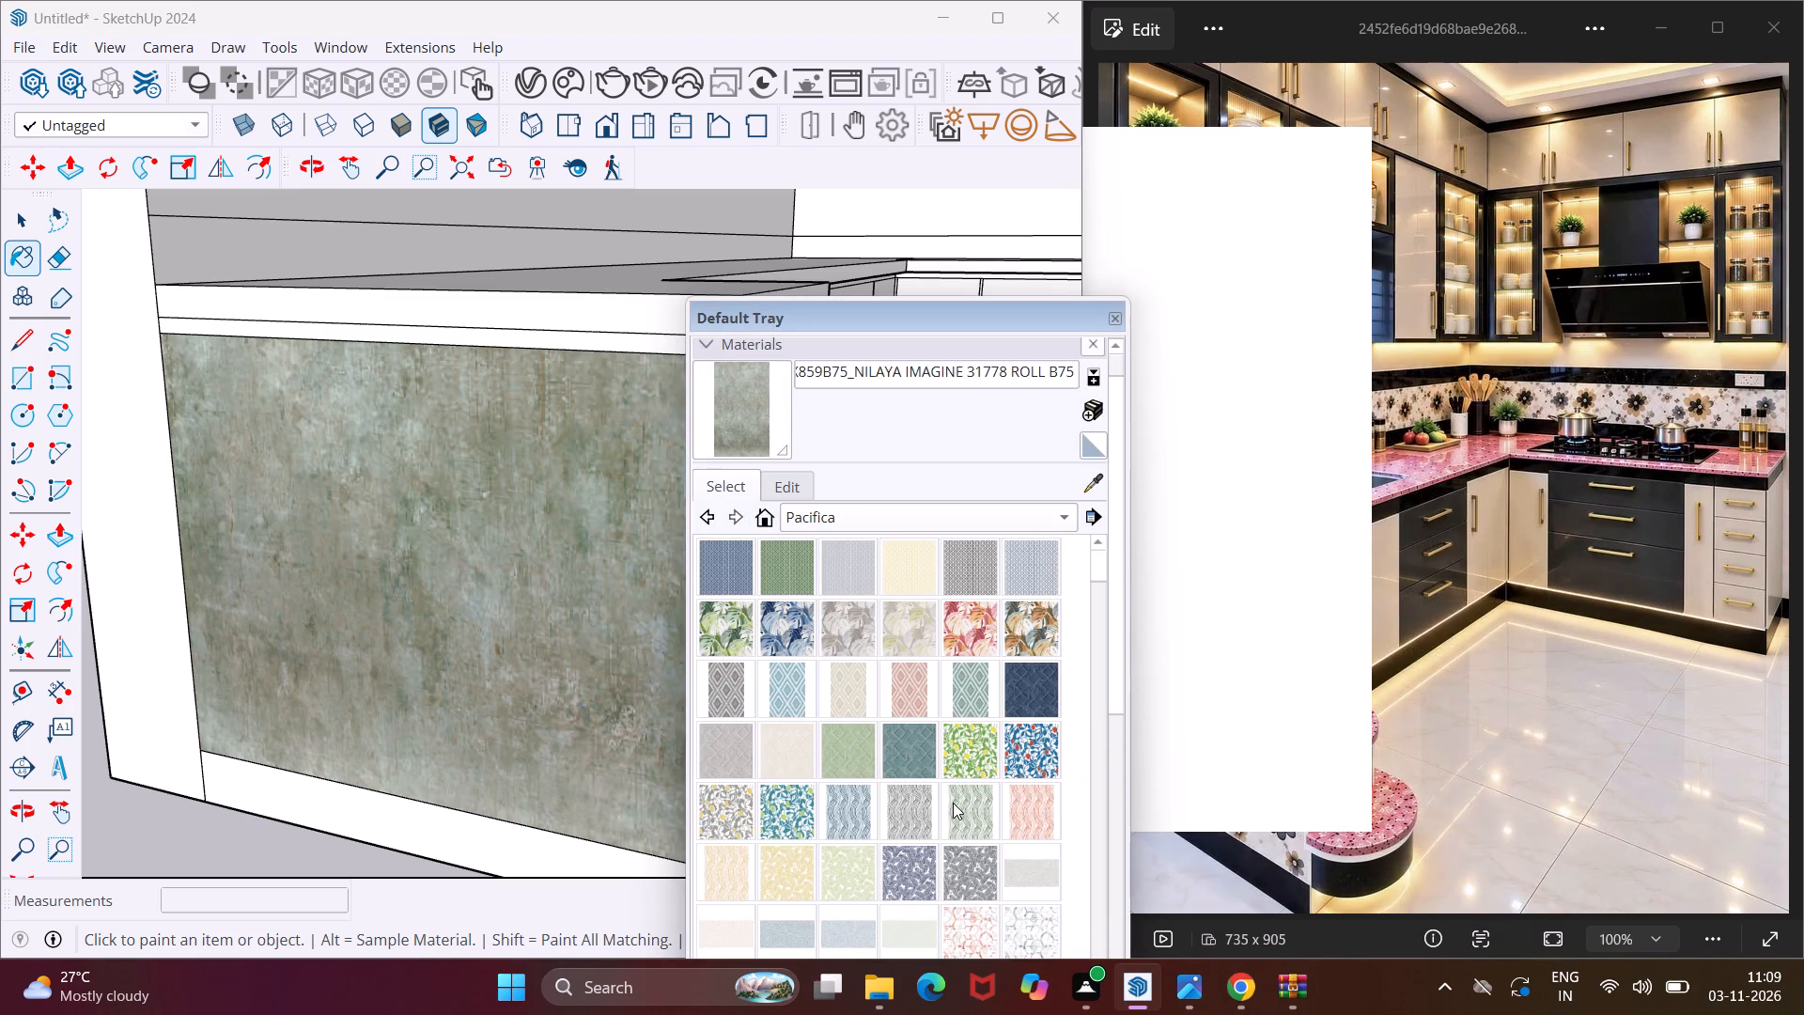
Paint the countertop's top surface and its two edges at the open end with the pink leaf wallpaper NILAYA PACIFICA FD26054.
scroll(956, 758, "down", 5)
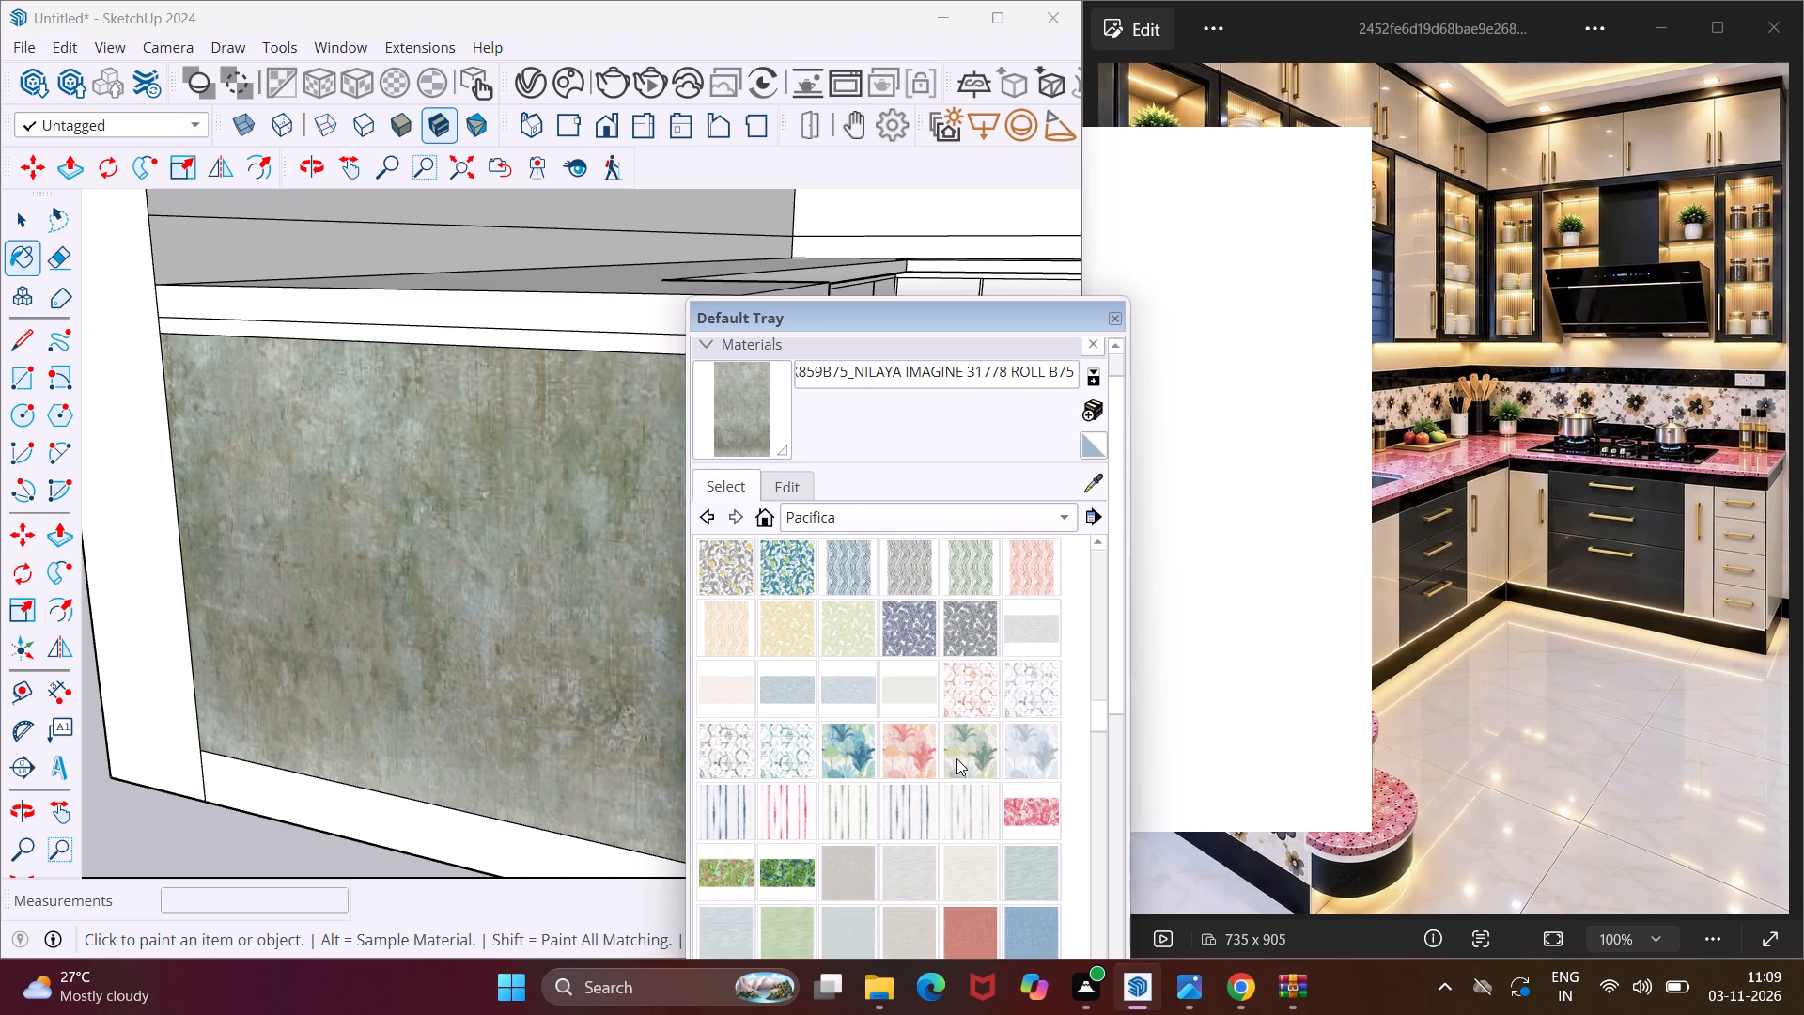
scroll(956, 758, "down", 3)
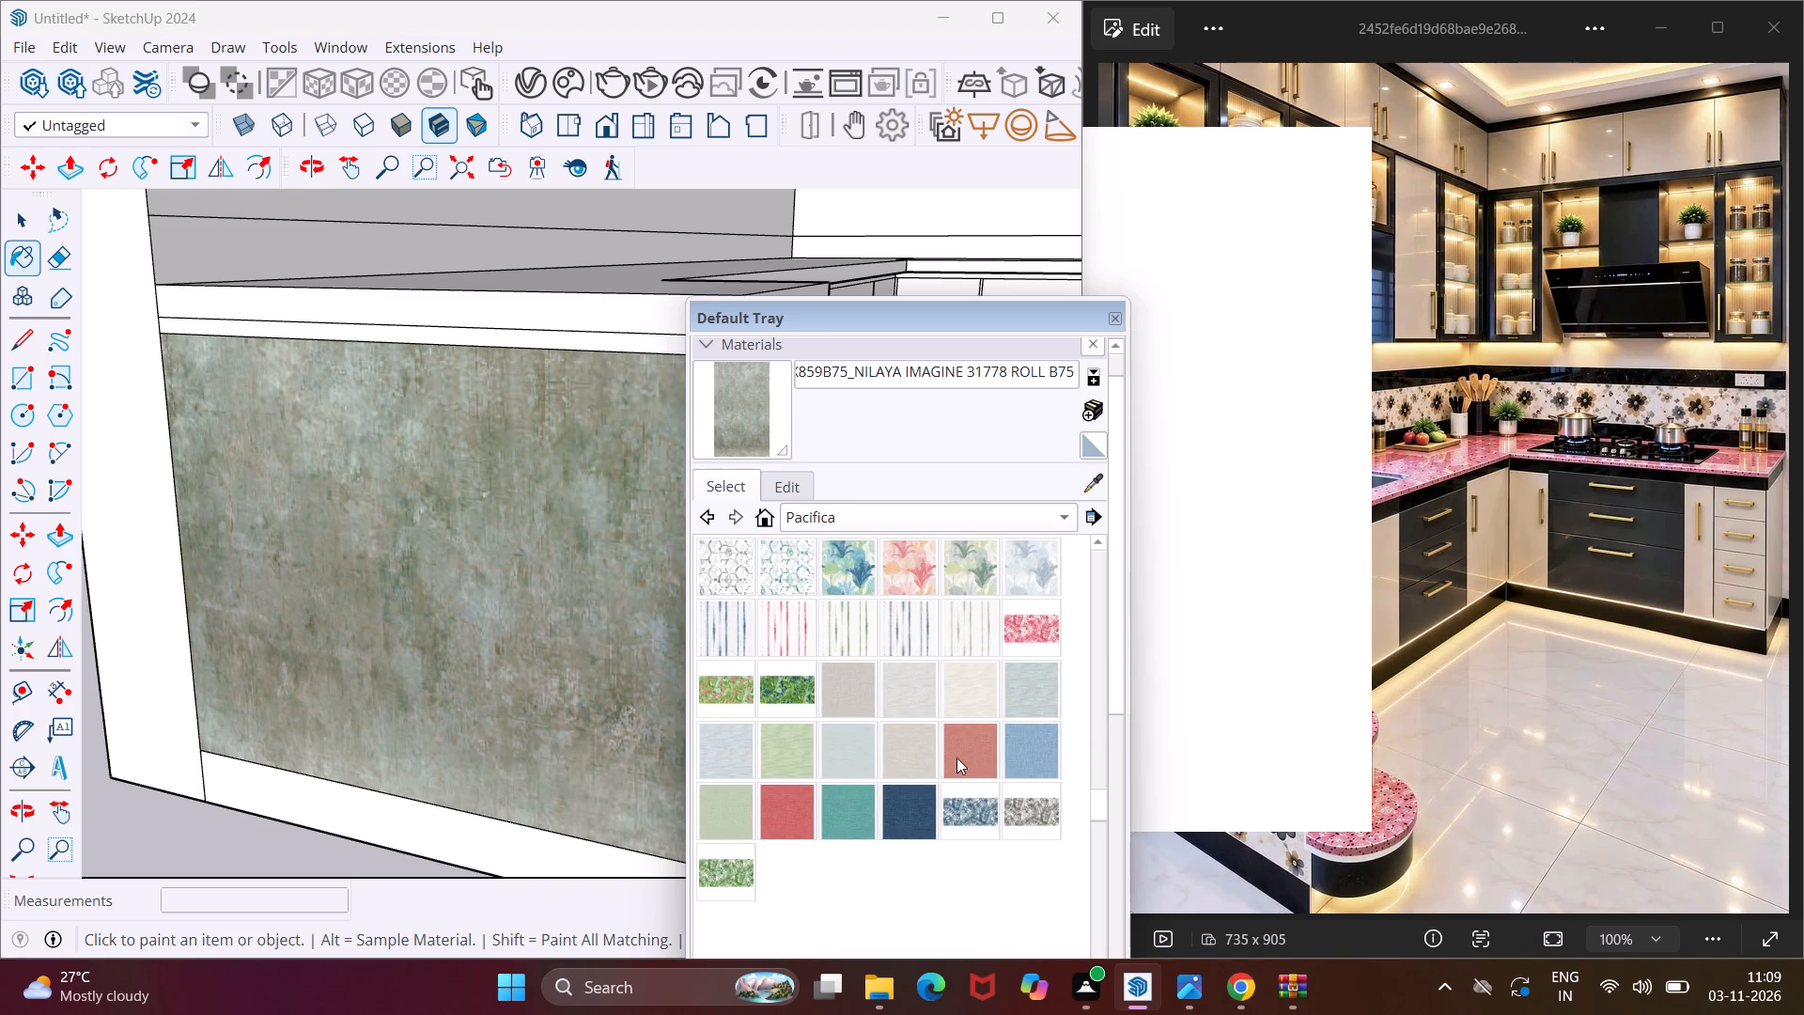
scroll(956, 757, "up", 3)
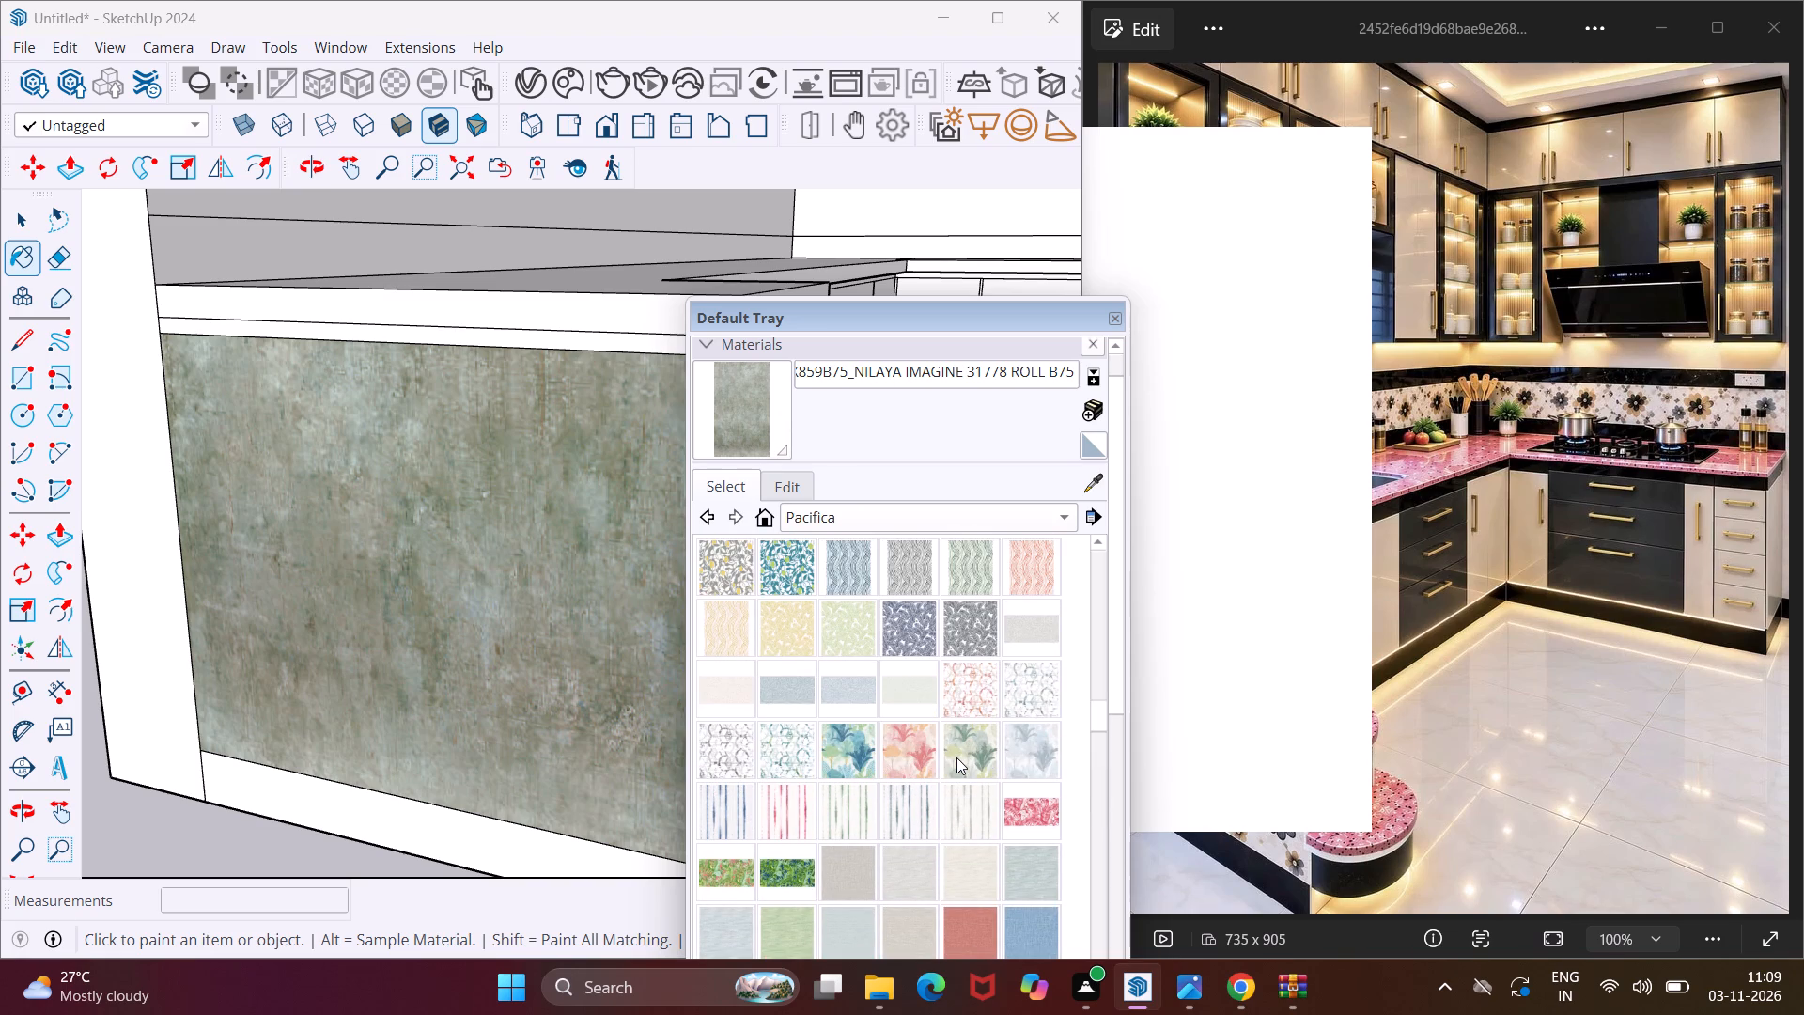
left_click(1034, 804)
scroll(481, 640, "down", 9)
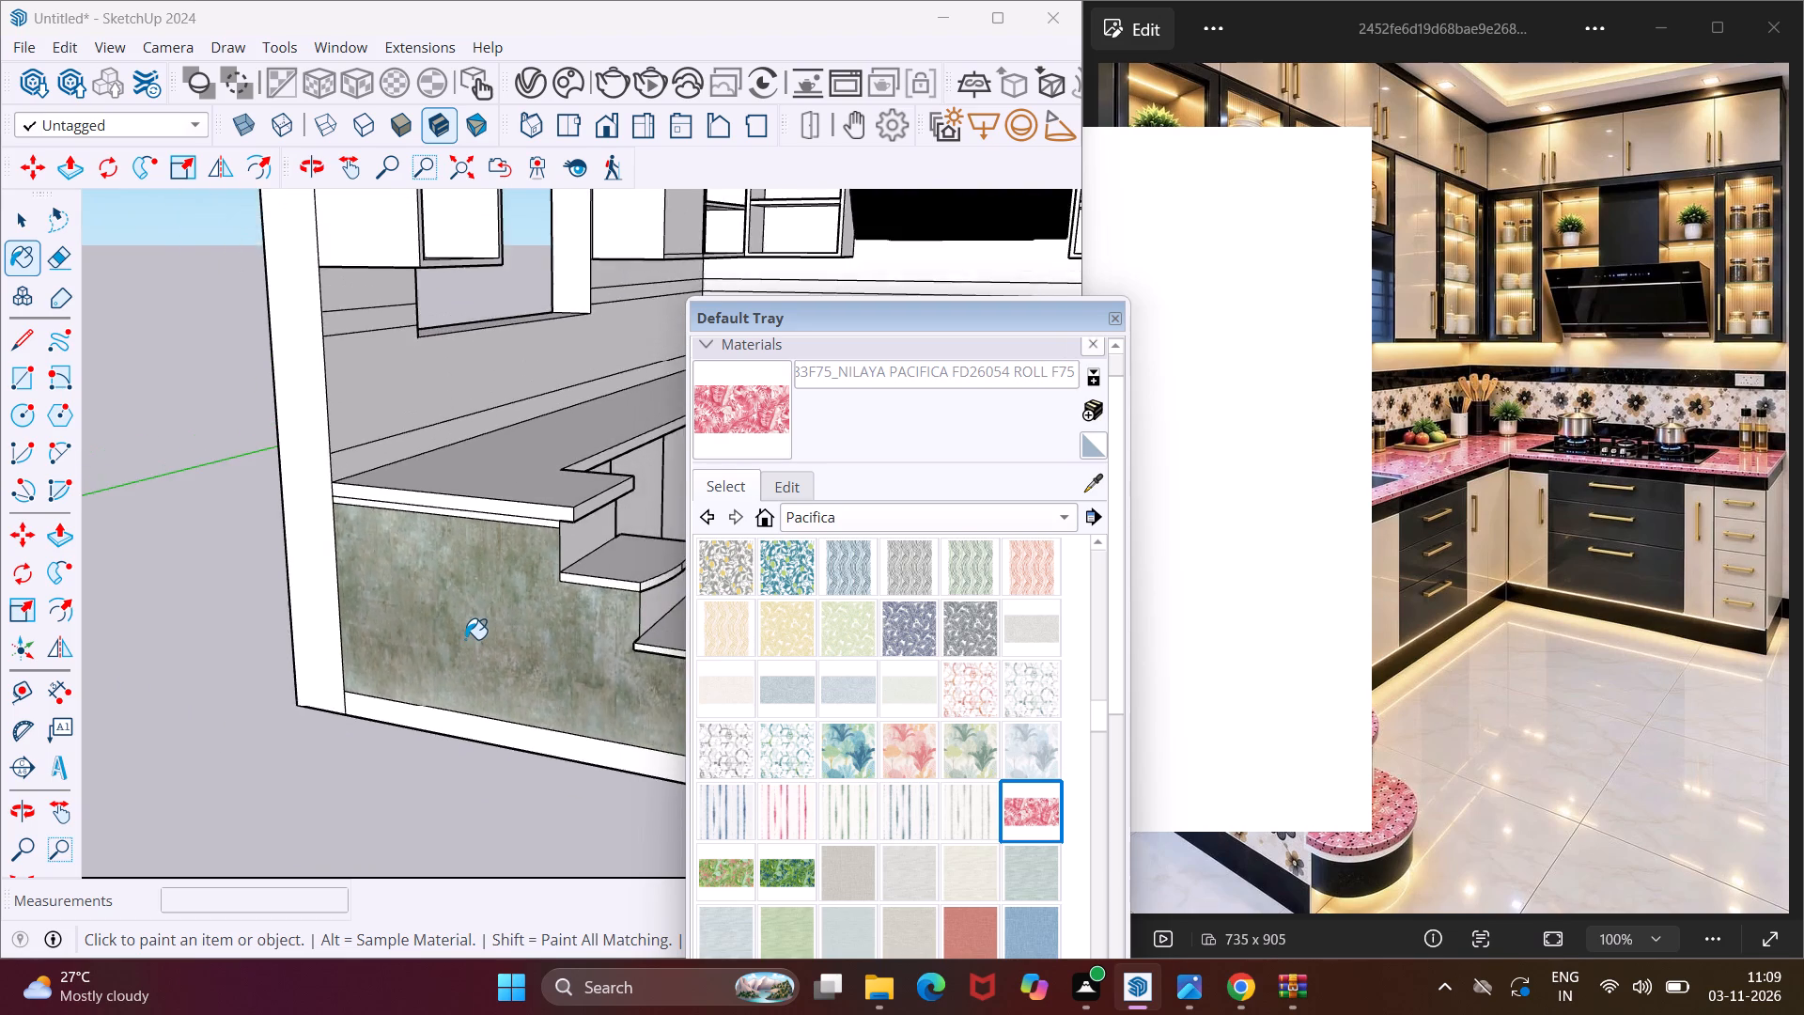
scroll(465, 639, "down", 3)
scroll(549, 527, "up", 4)
left_click(549, 527)
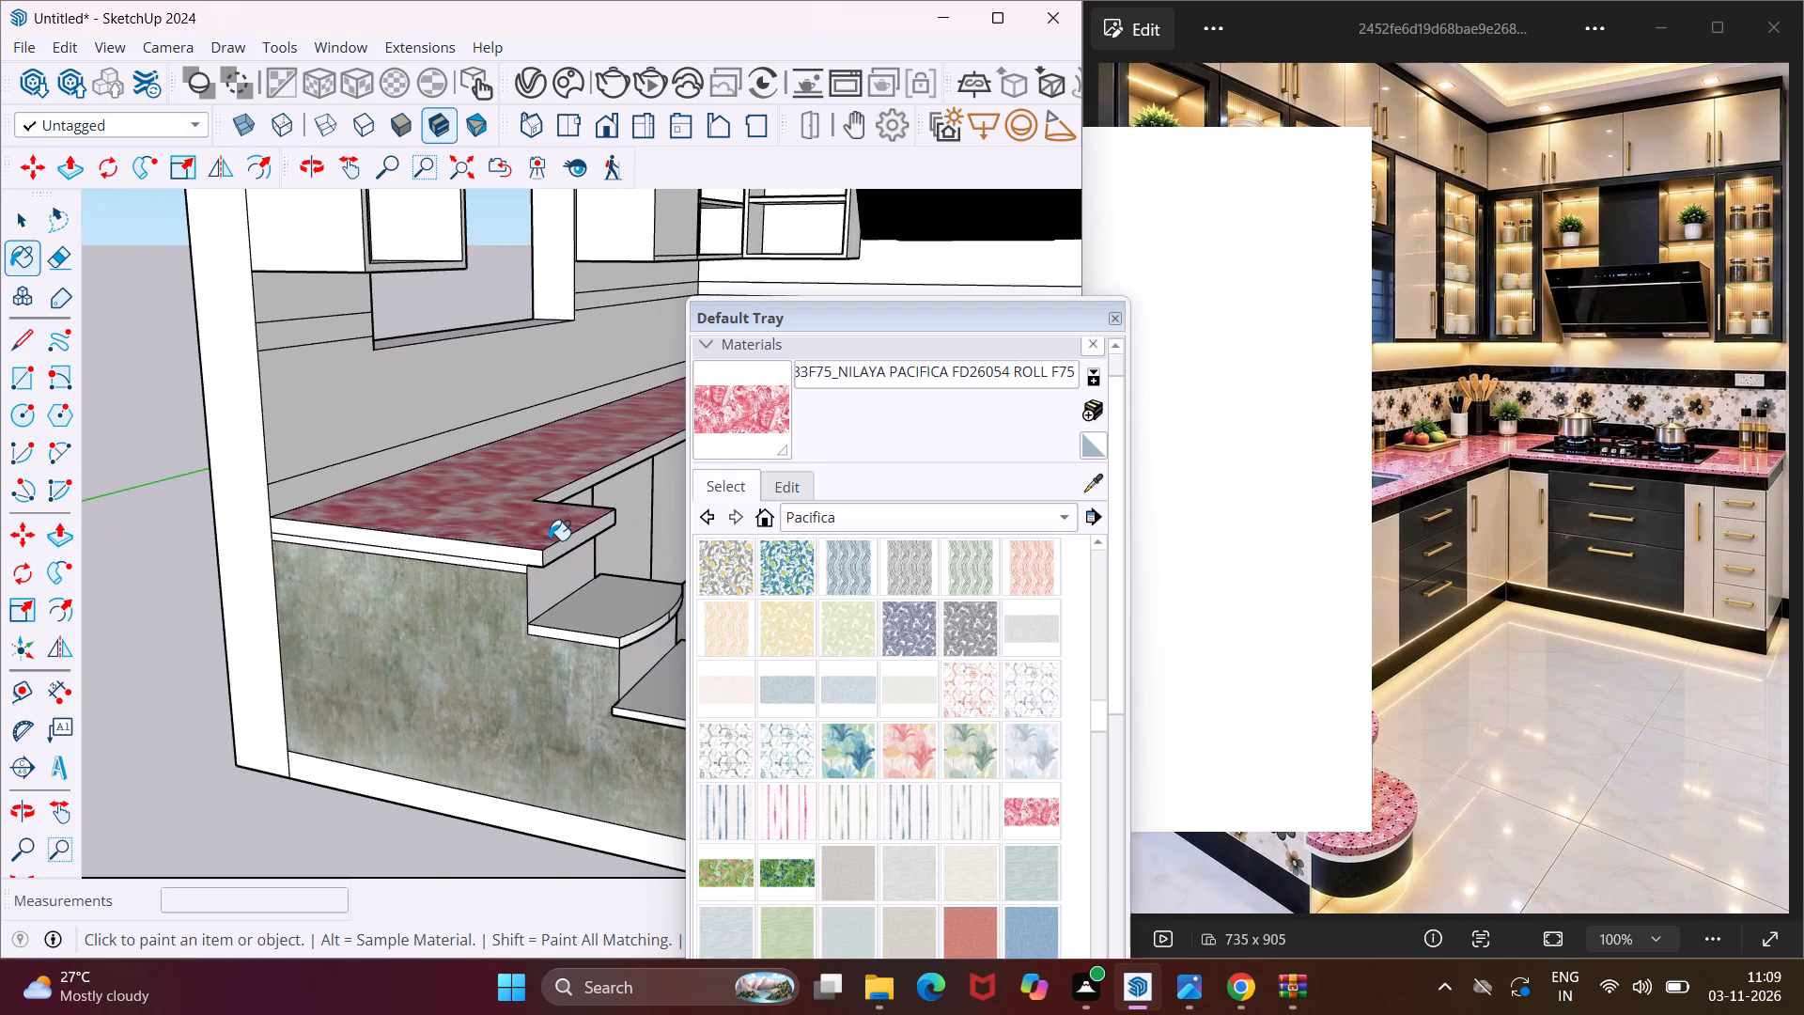
scroll(549, 540, "up", 9)
left_click(552, 572)
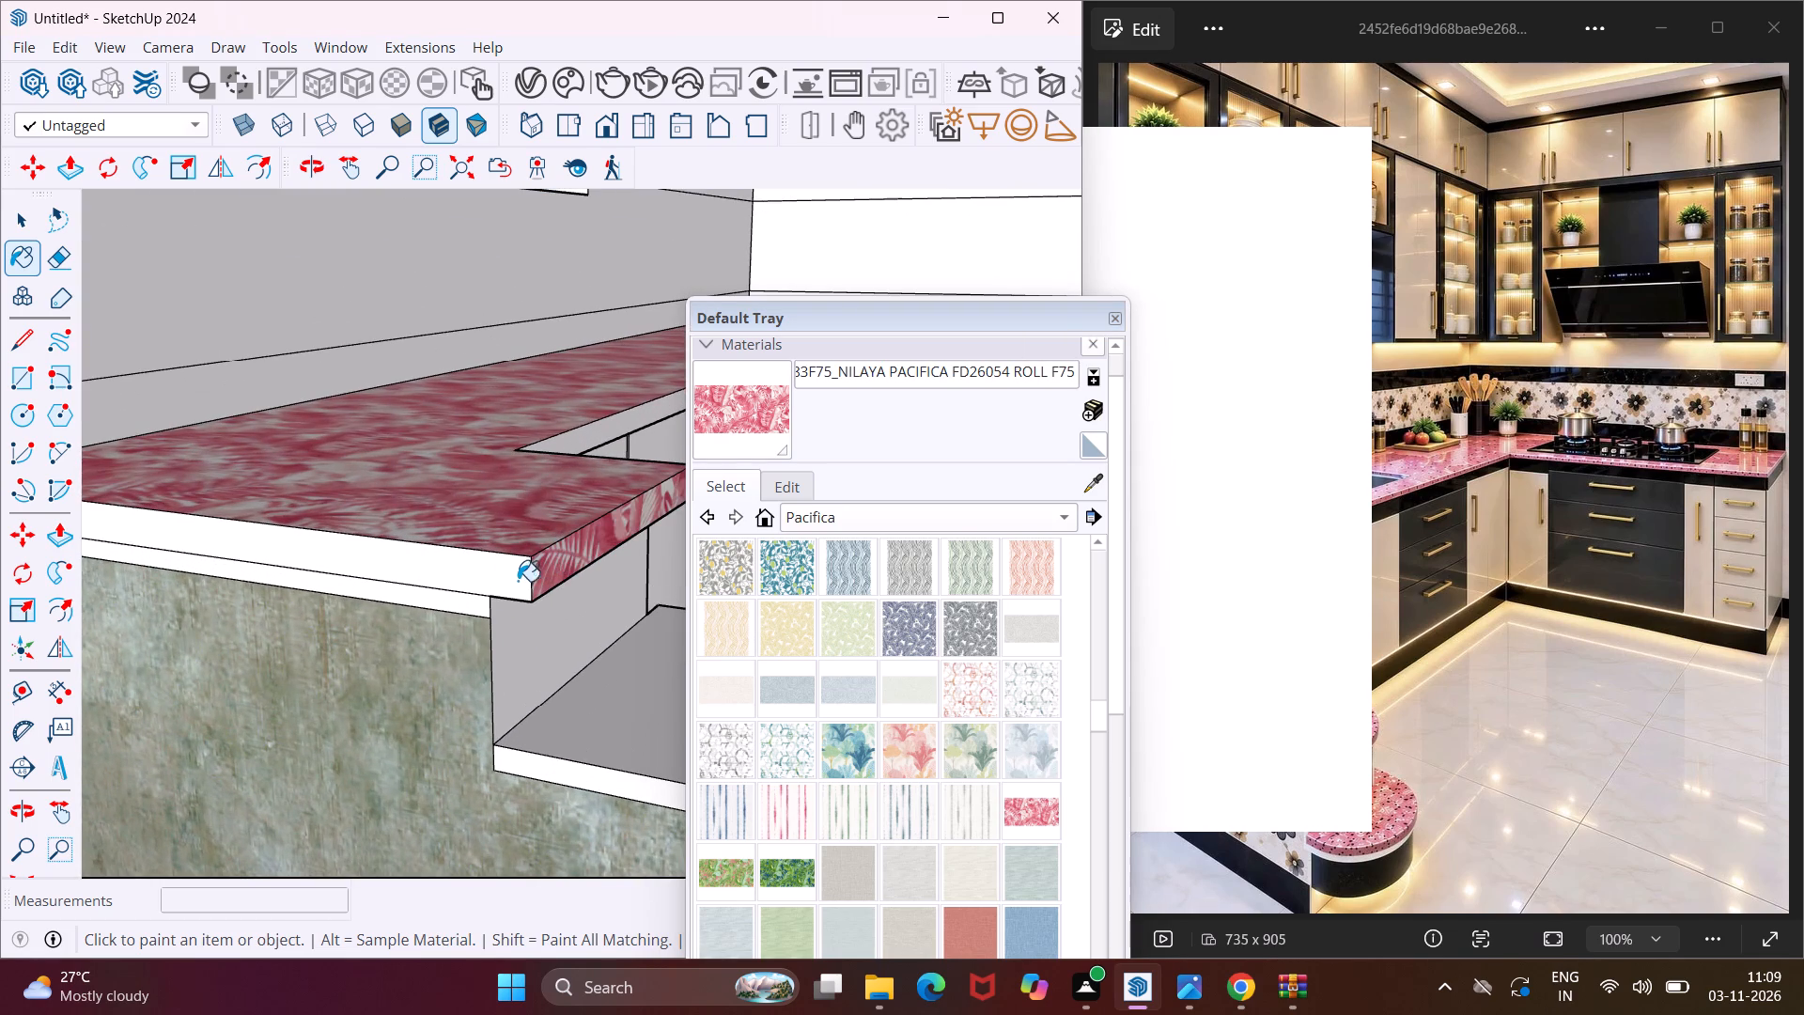
left_click(496, 581)
Paint the uppermost step shelf's top, the riser above it and the countertop's long inner edge with the pink leaf wallpaper.
left_click(571, 697)
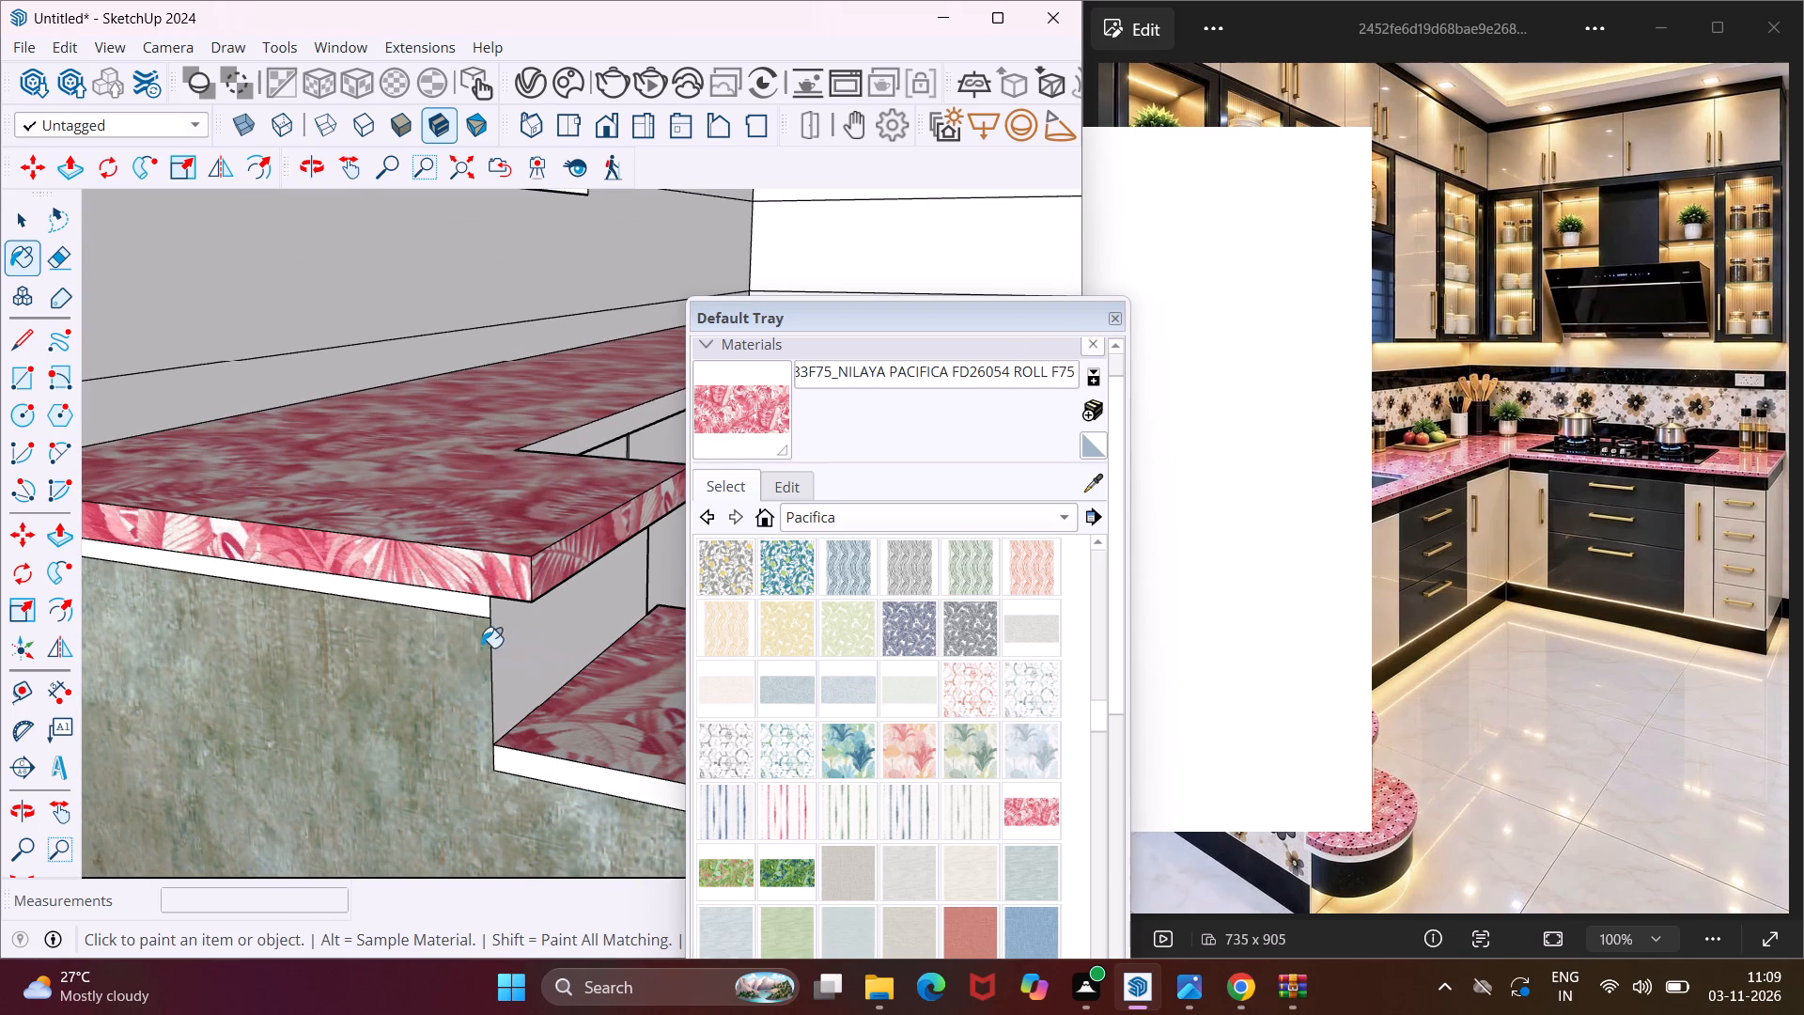
left_click(516, 654)
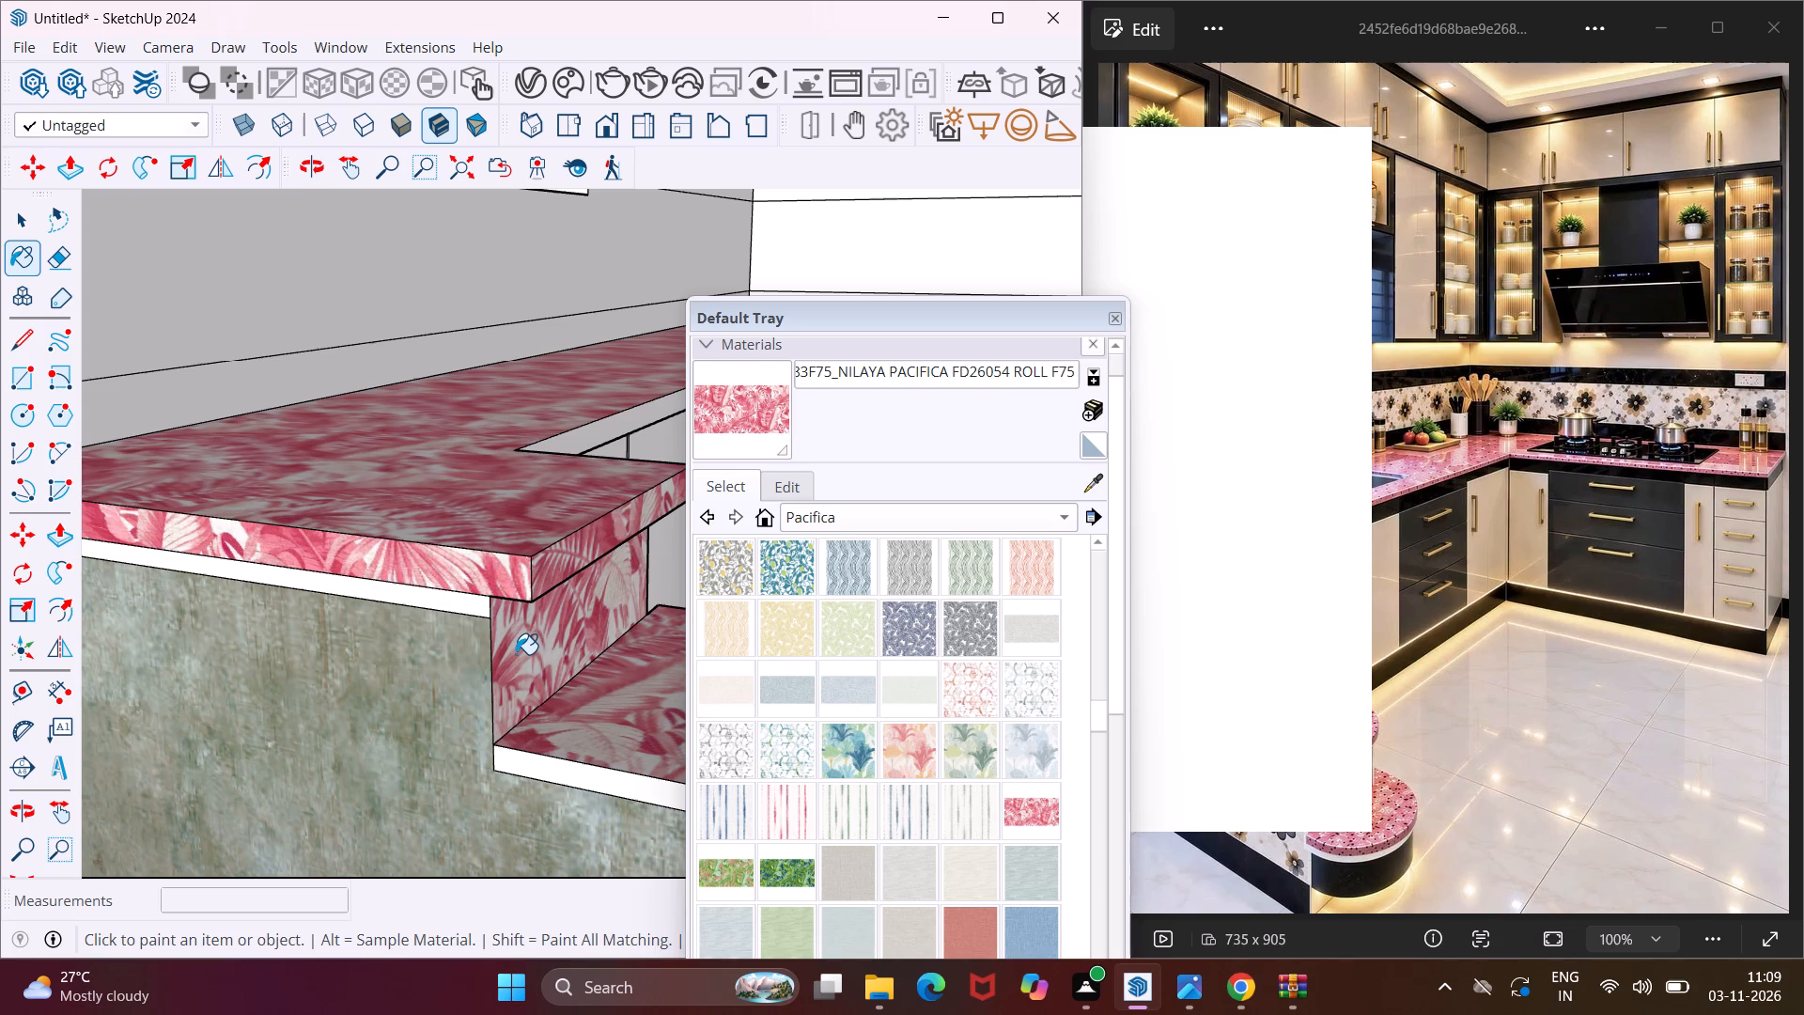
scroll(353, 604, "down", 3)
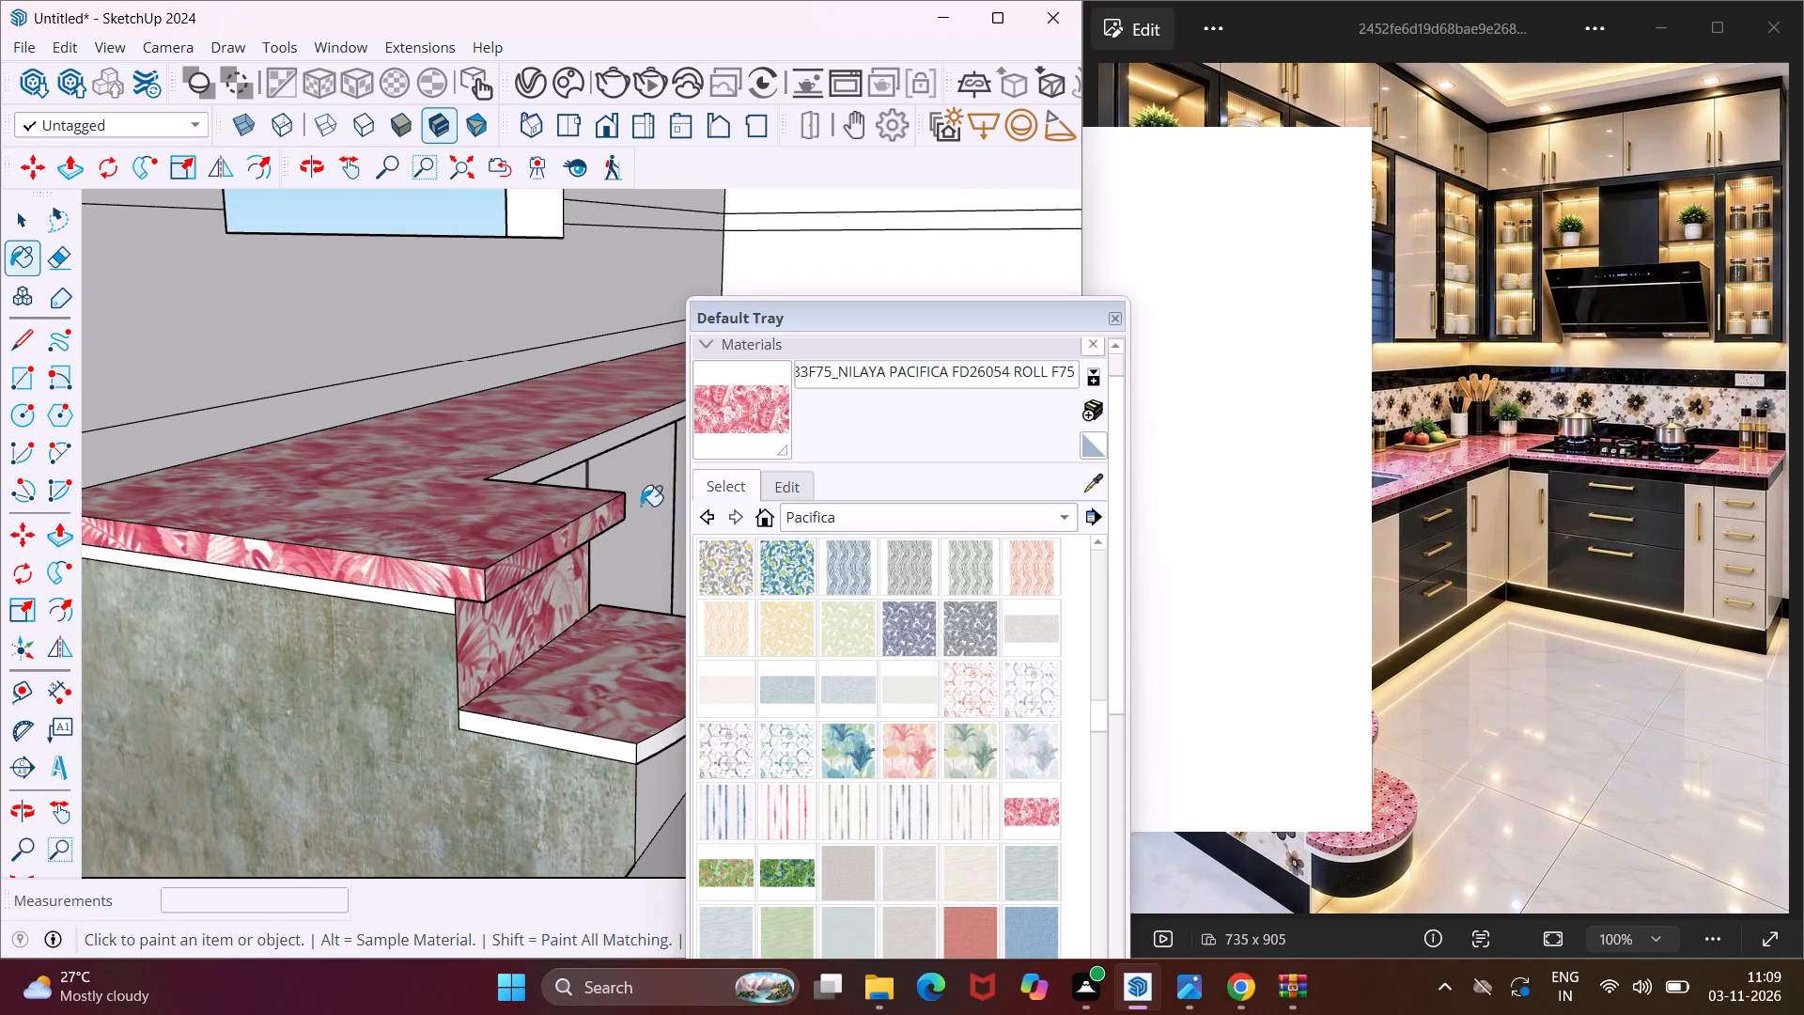
scroll(601, 465, "up", 3)
left_click(581, 454)
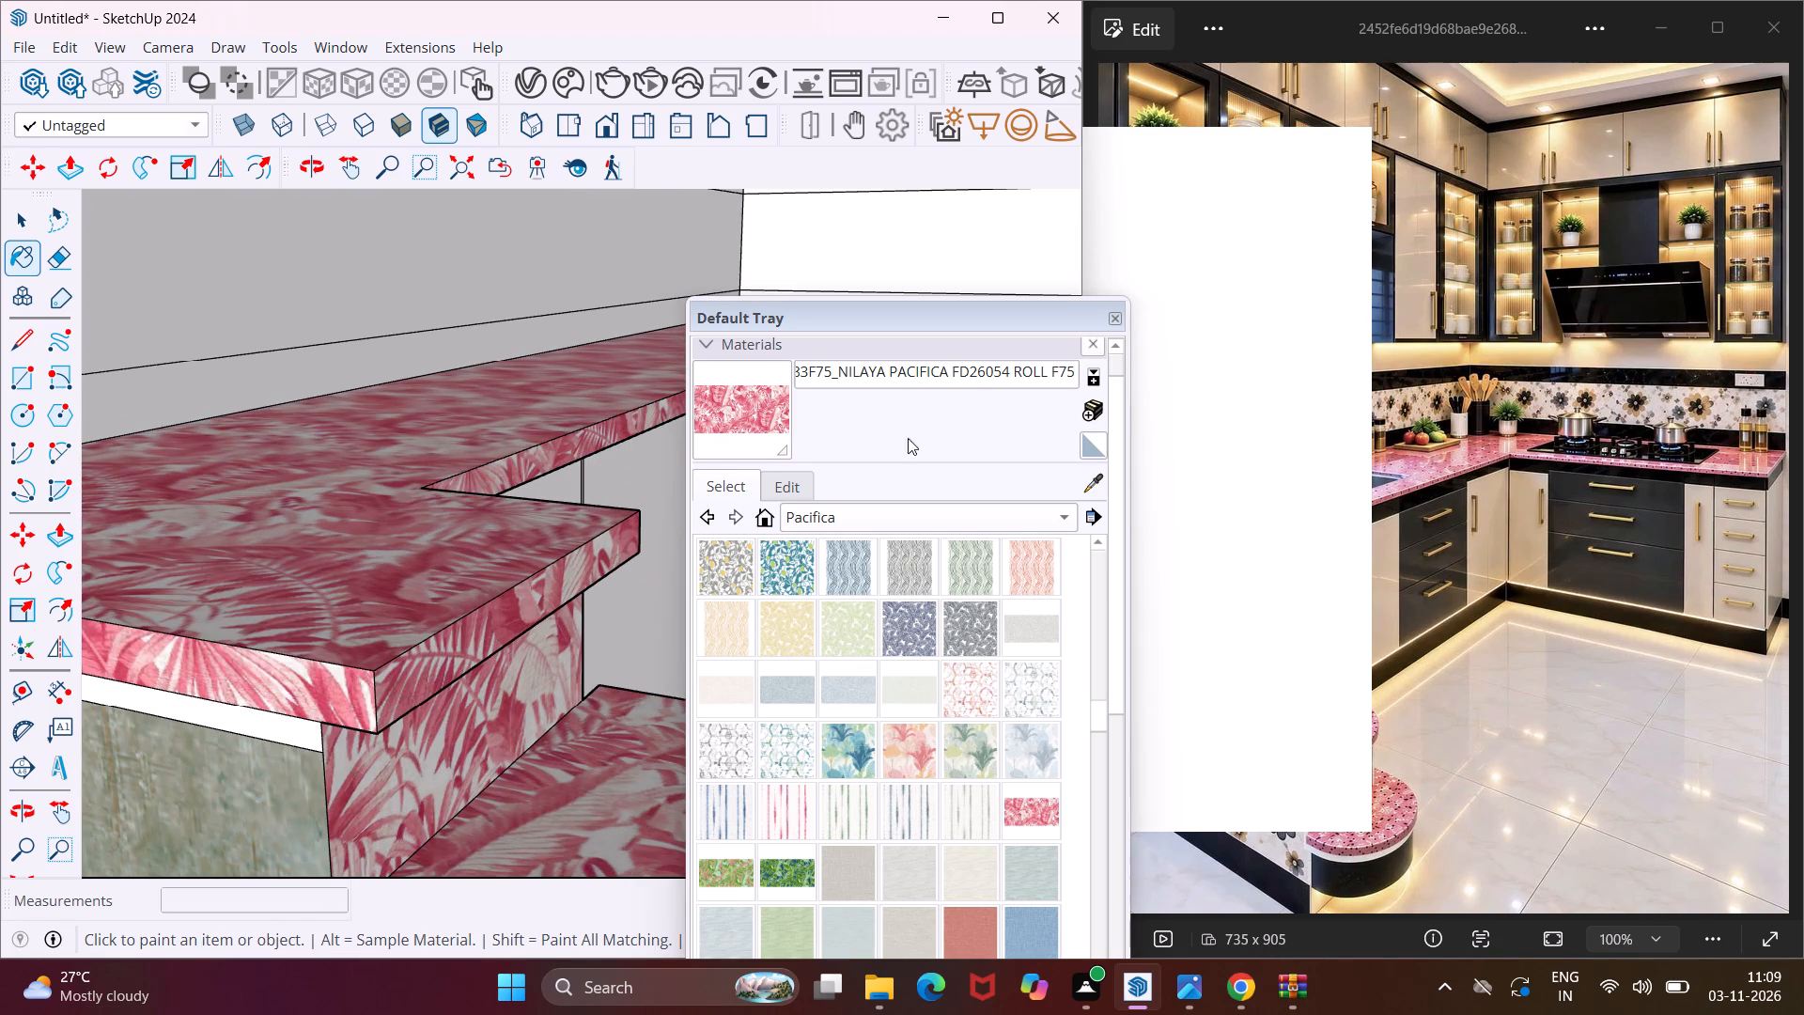
Following the reference photo, paint the upper step shelf's curved edge and the middle shelf's top and curved edge with the pink leaf wallpaper.
left_click(1419, 527)
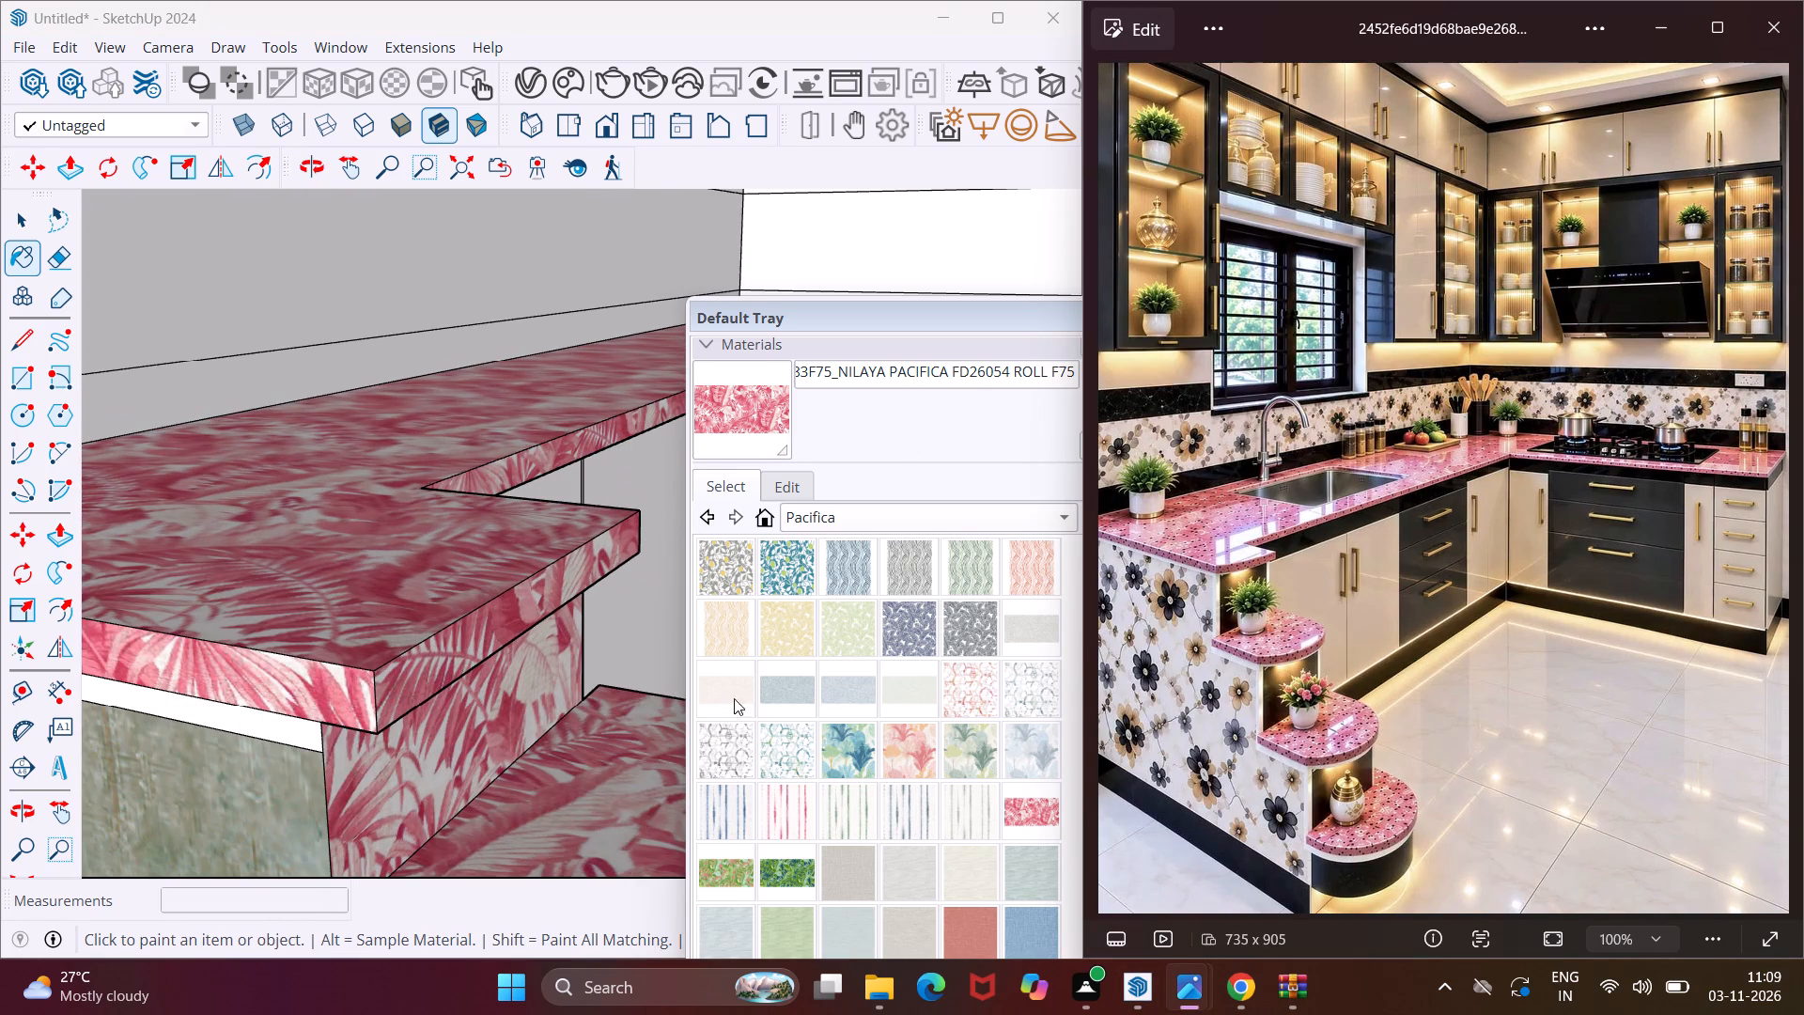
scroll(524, 641, "down", 14)
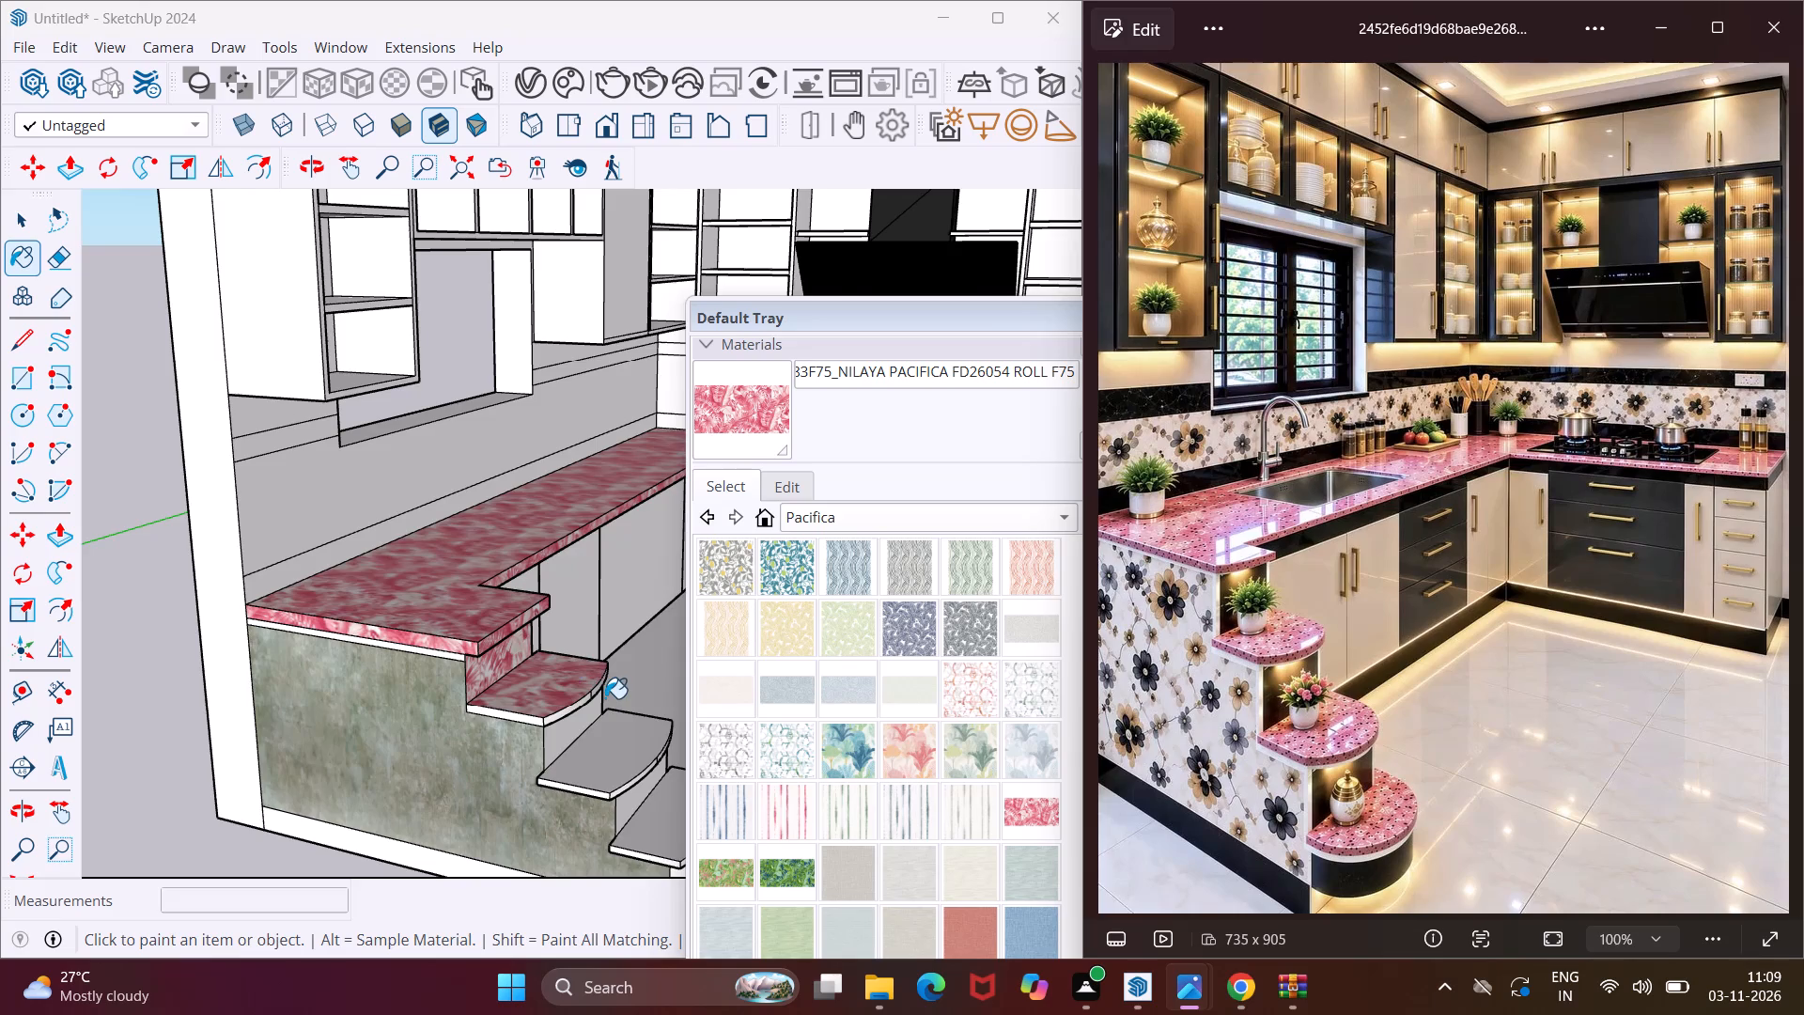
middle_click_drag(607, 699, 520, 653)
scroll(512, 651, "up", 4)
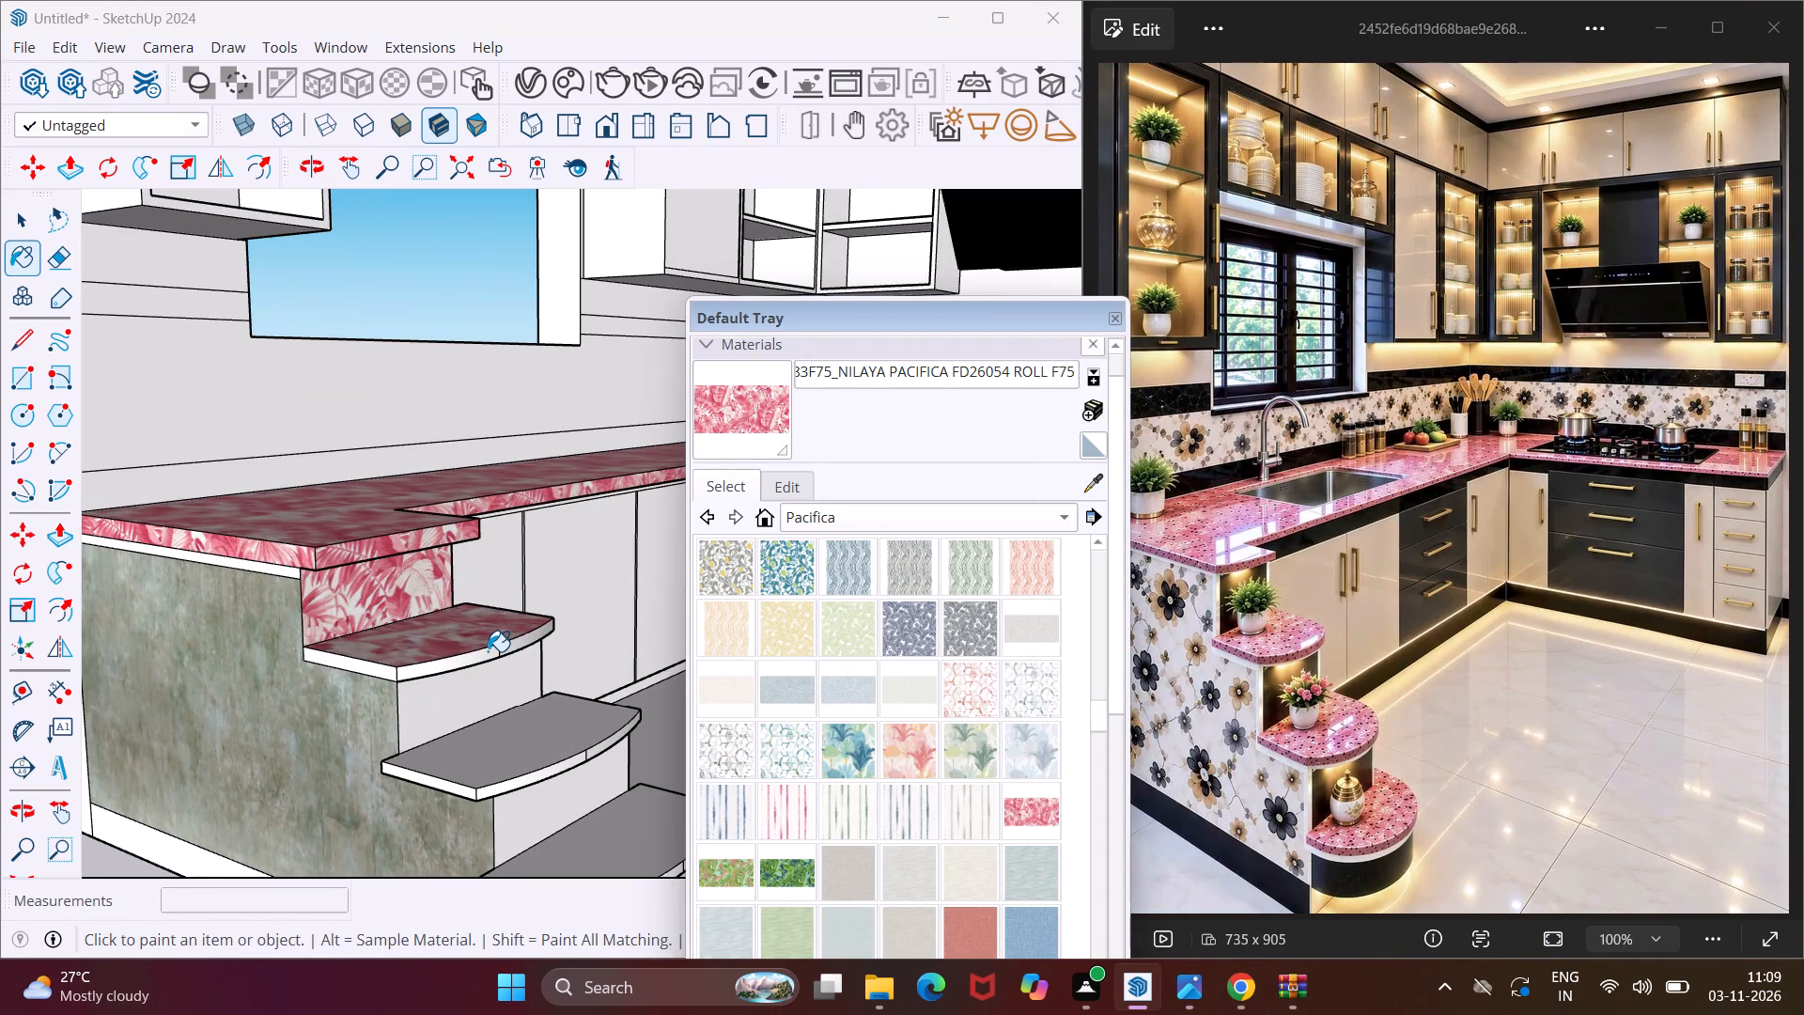
left_click(488, 651)
left_click(517, 643)
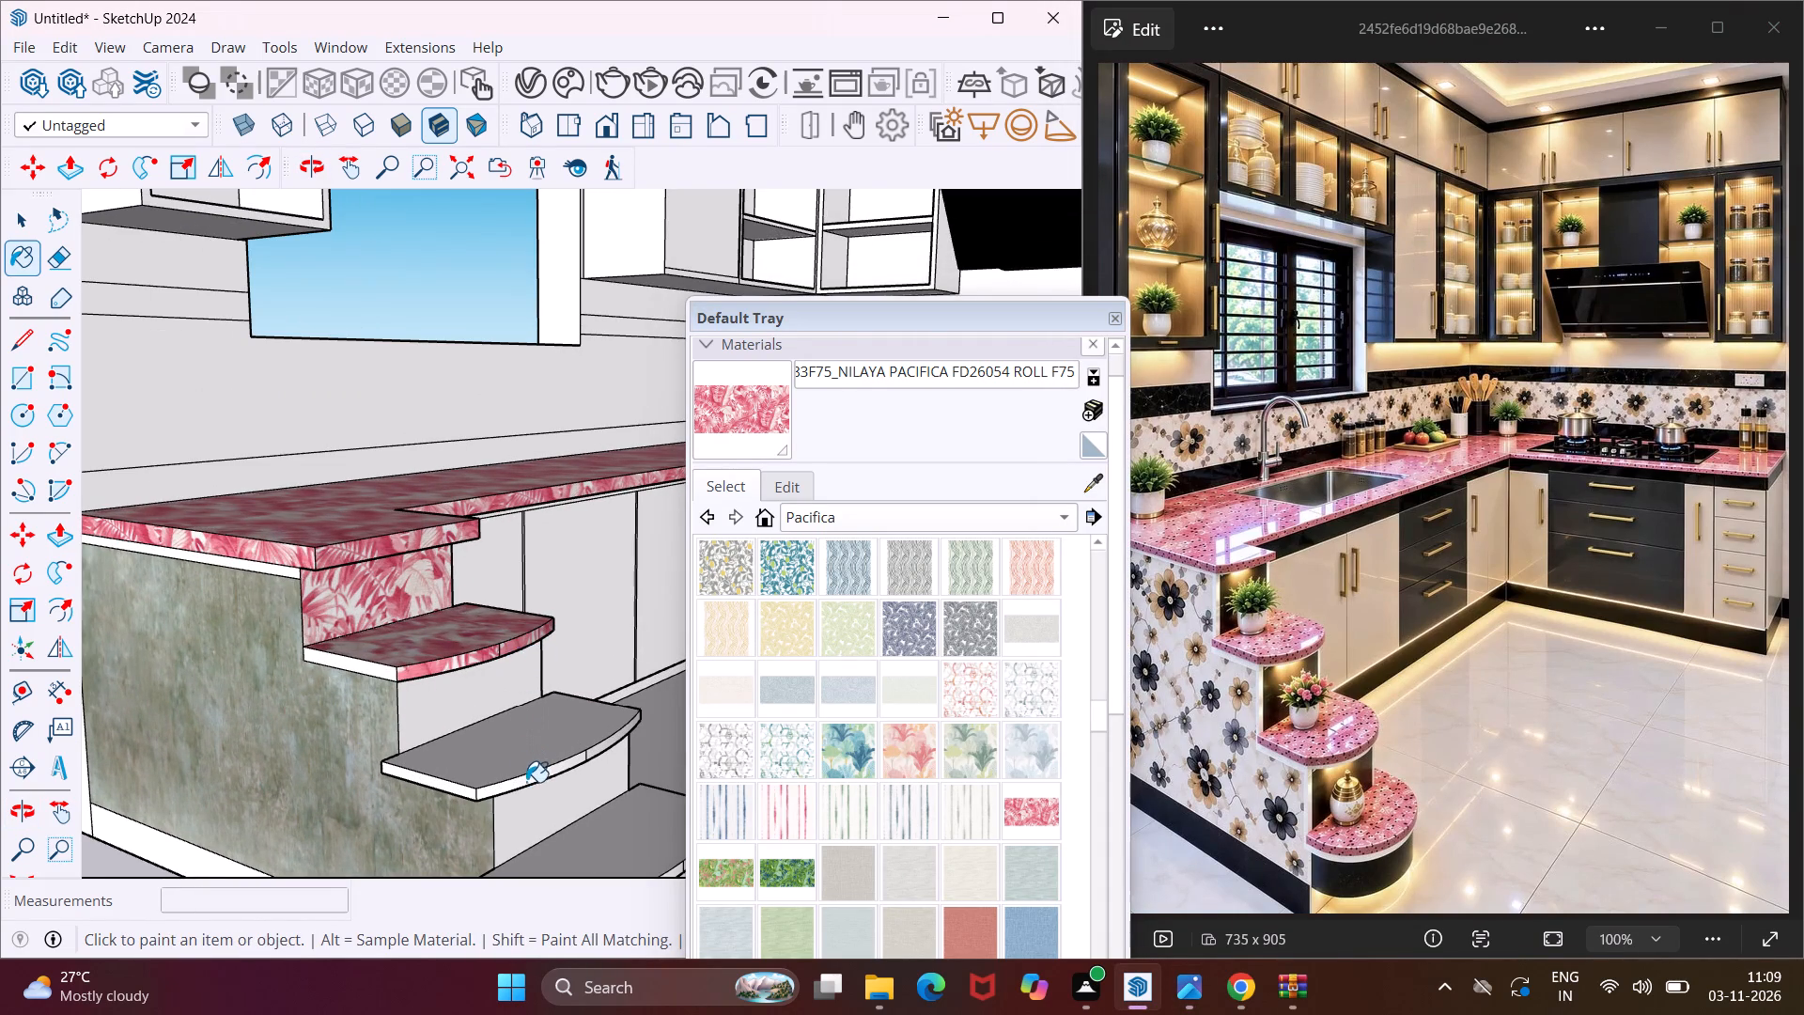
left_click(525, 779)
left_click(506, 751)
left_click(599, 754)
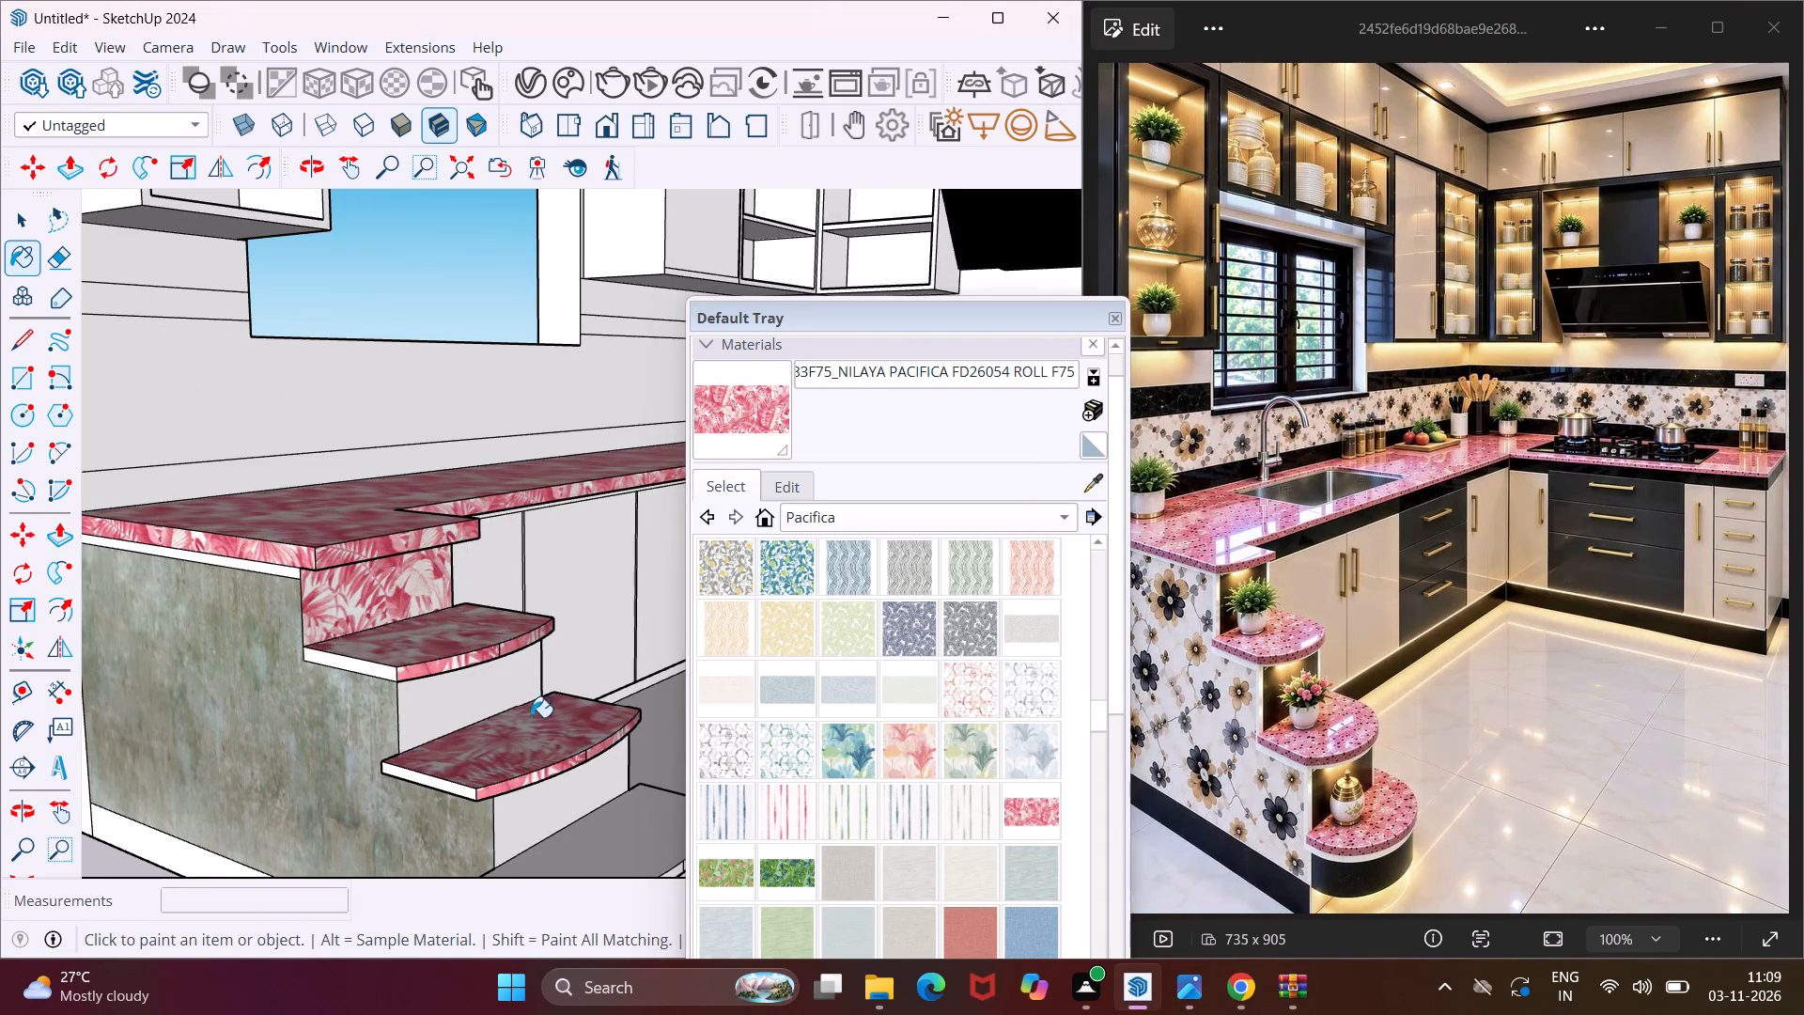
Paint the lowest step shelf's top, side edge, curved front edge and underside with the pink leaf wallpaper.
scroll(526, 715, "down", 4)
left_click(578, 816)
scroll(599, 832, "up", 3)
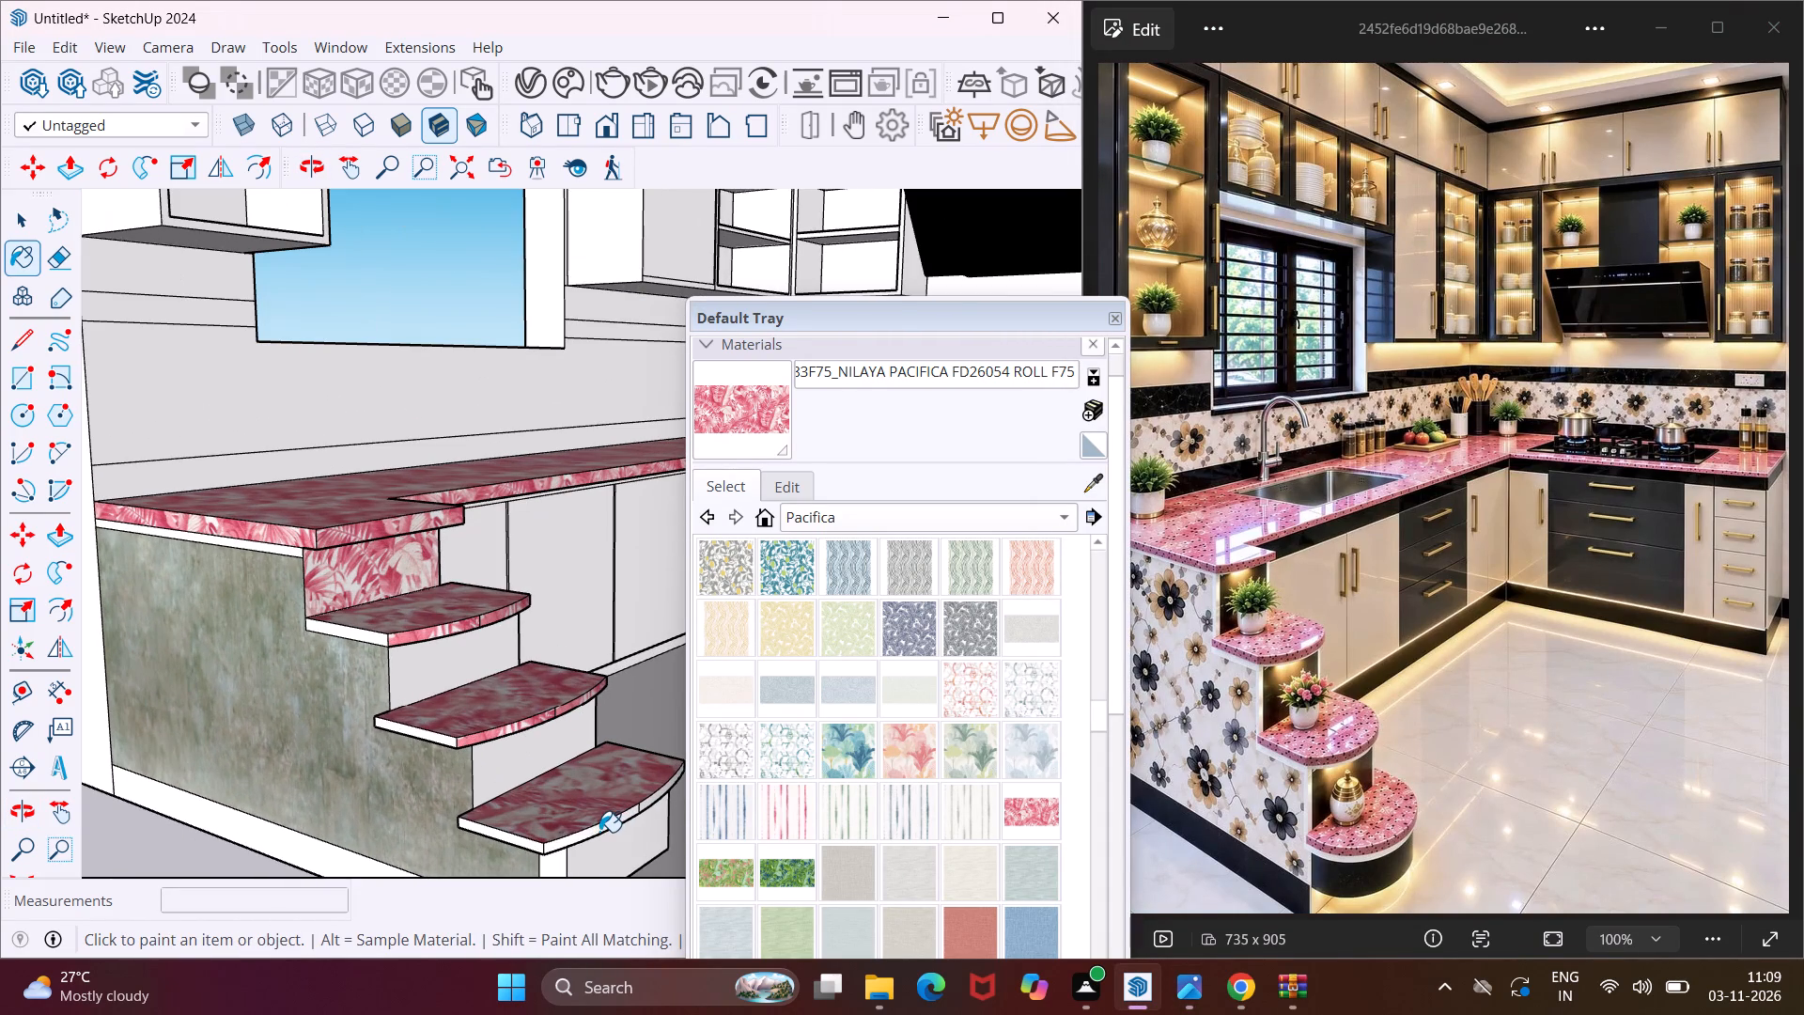
left_click(599, 832)
scroll(522, 844, "up", 4)
left_click(522, 844)
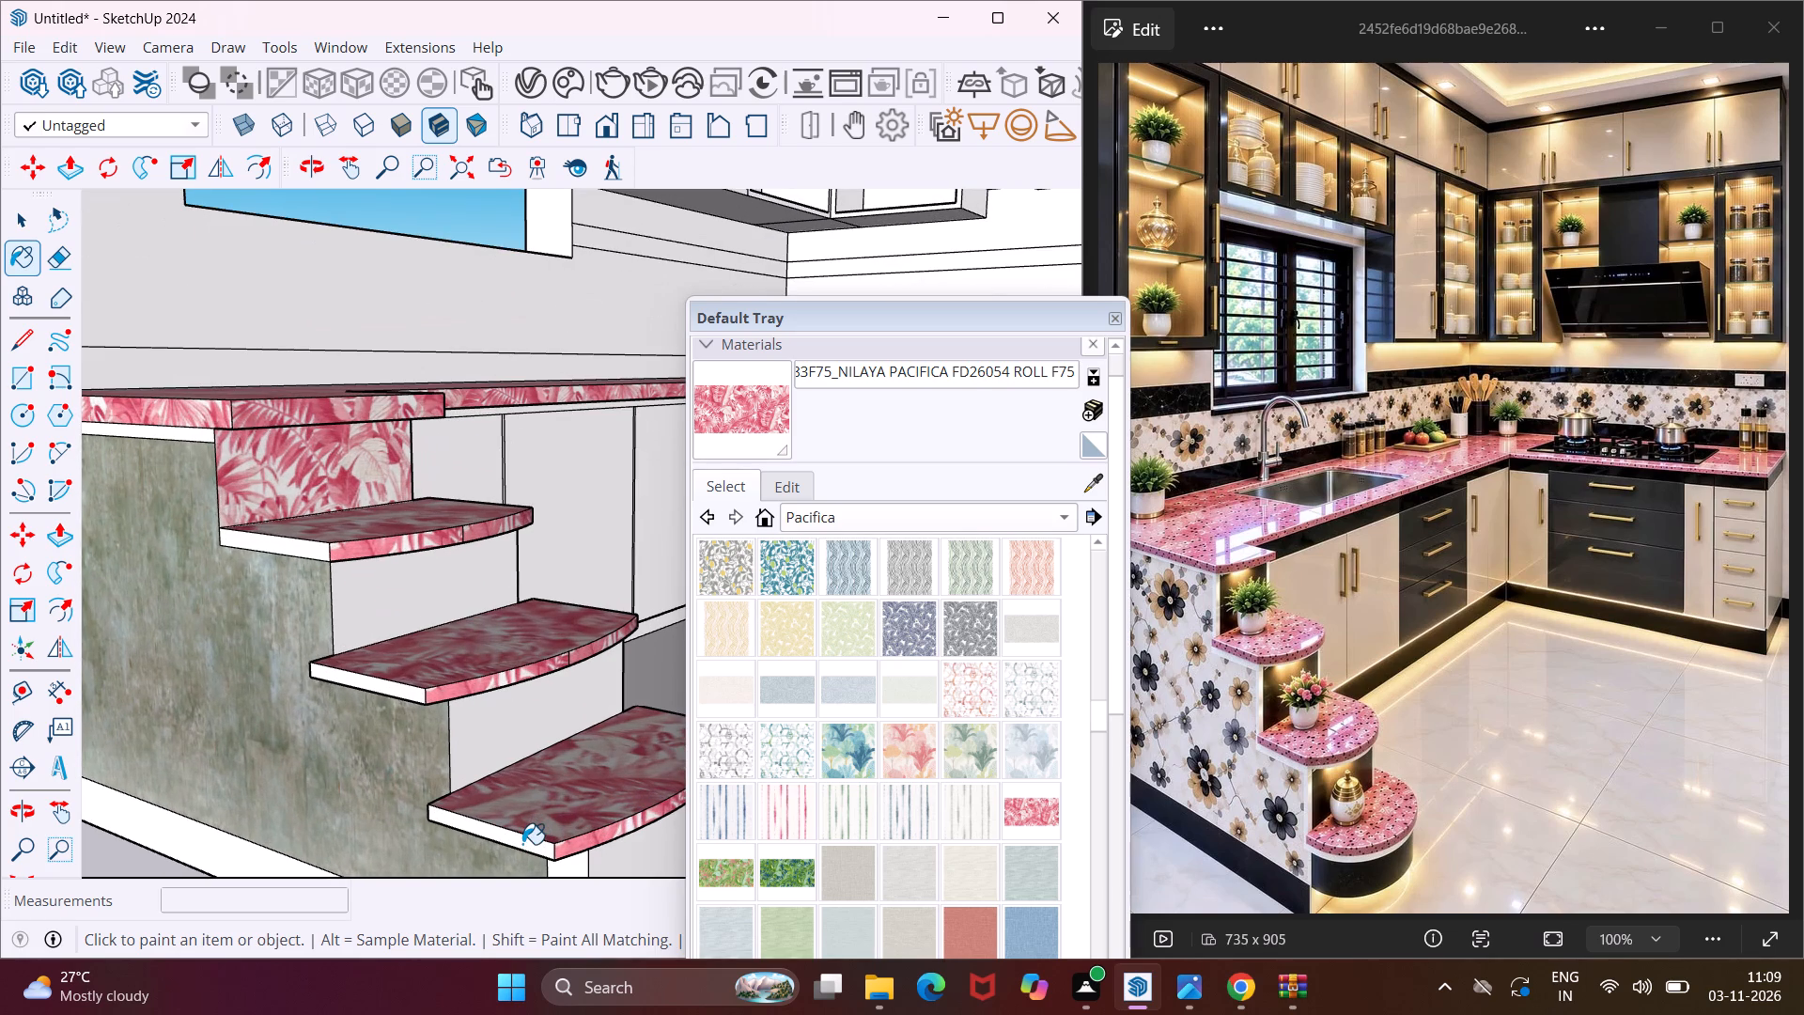
middle_click_drag(536, 844, 266, 740)
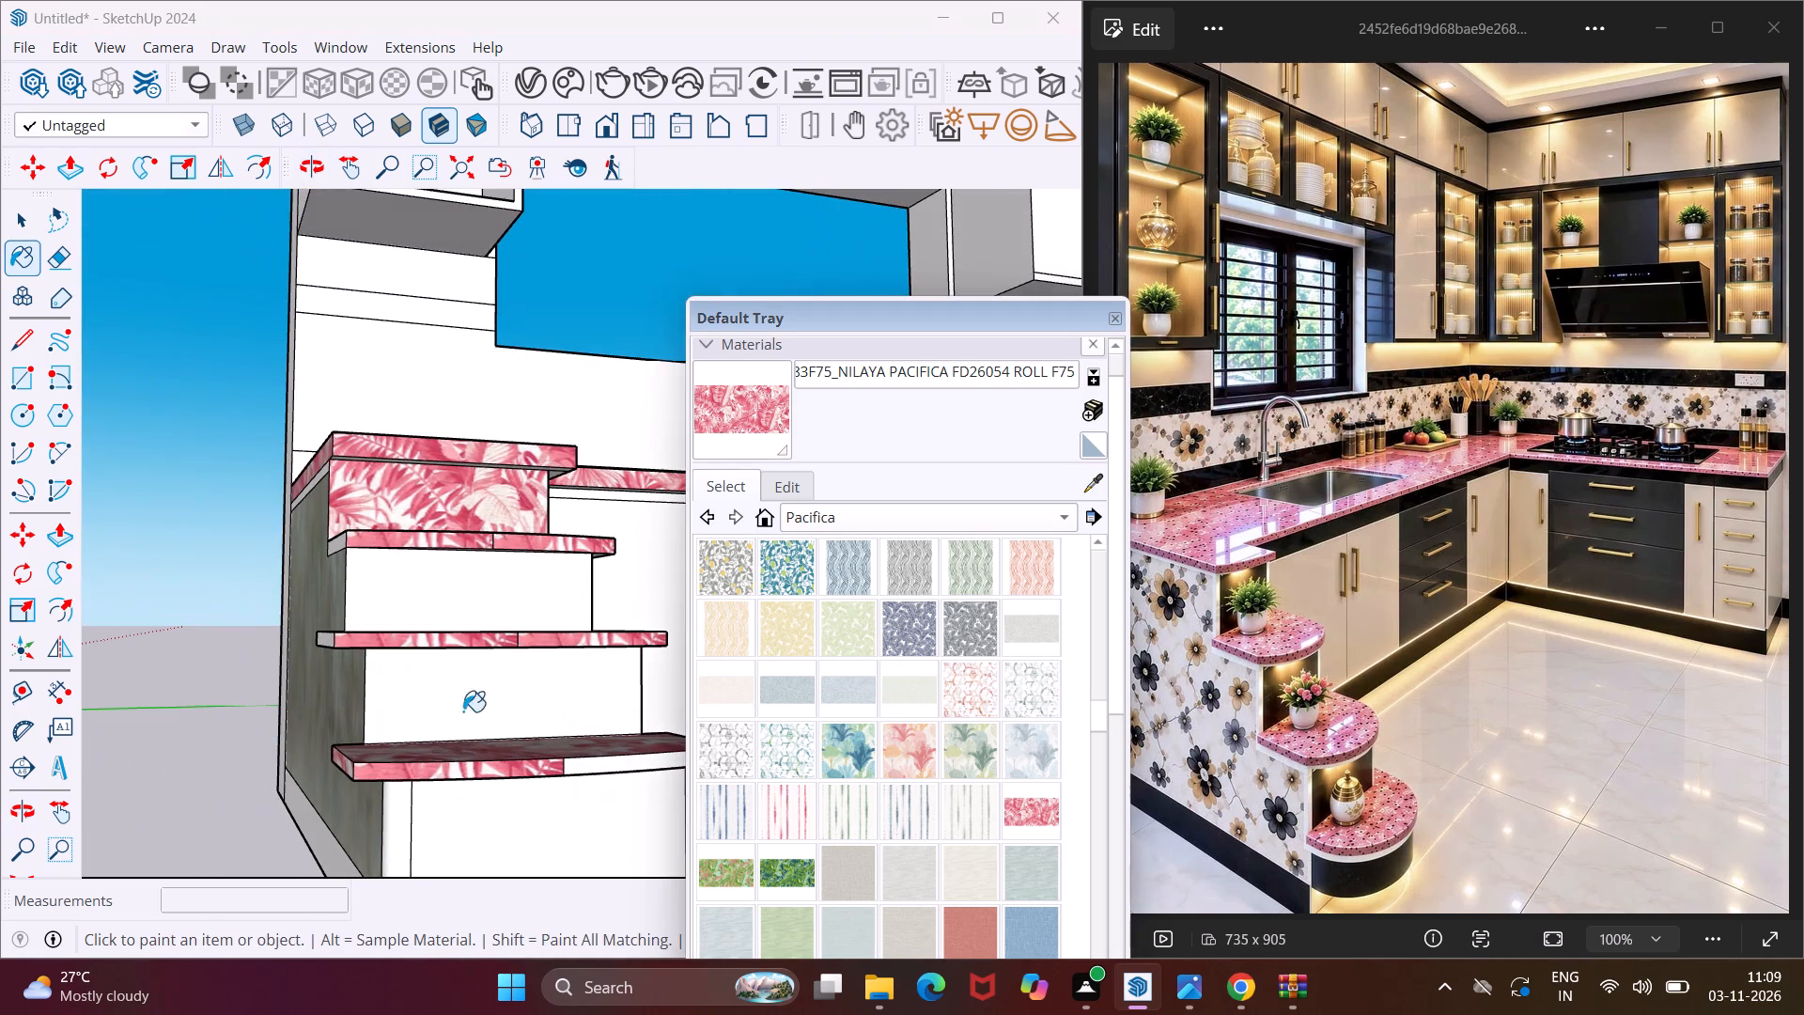
scroll(550, 765, "up", 3)
left_click(583, 767)
middle_click_drag(584, 767, 802, 624)
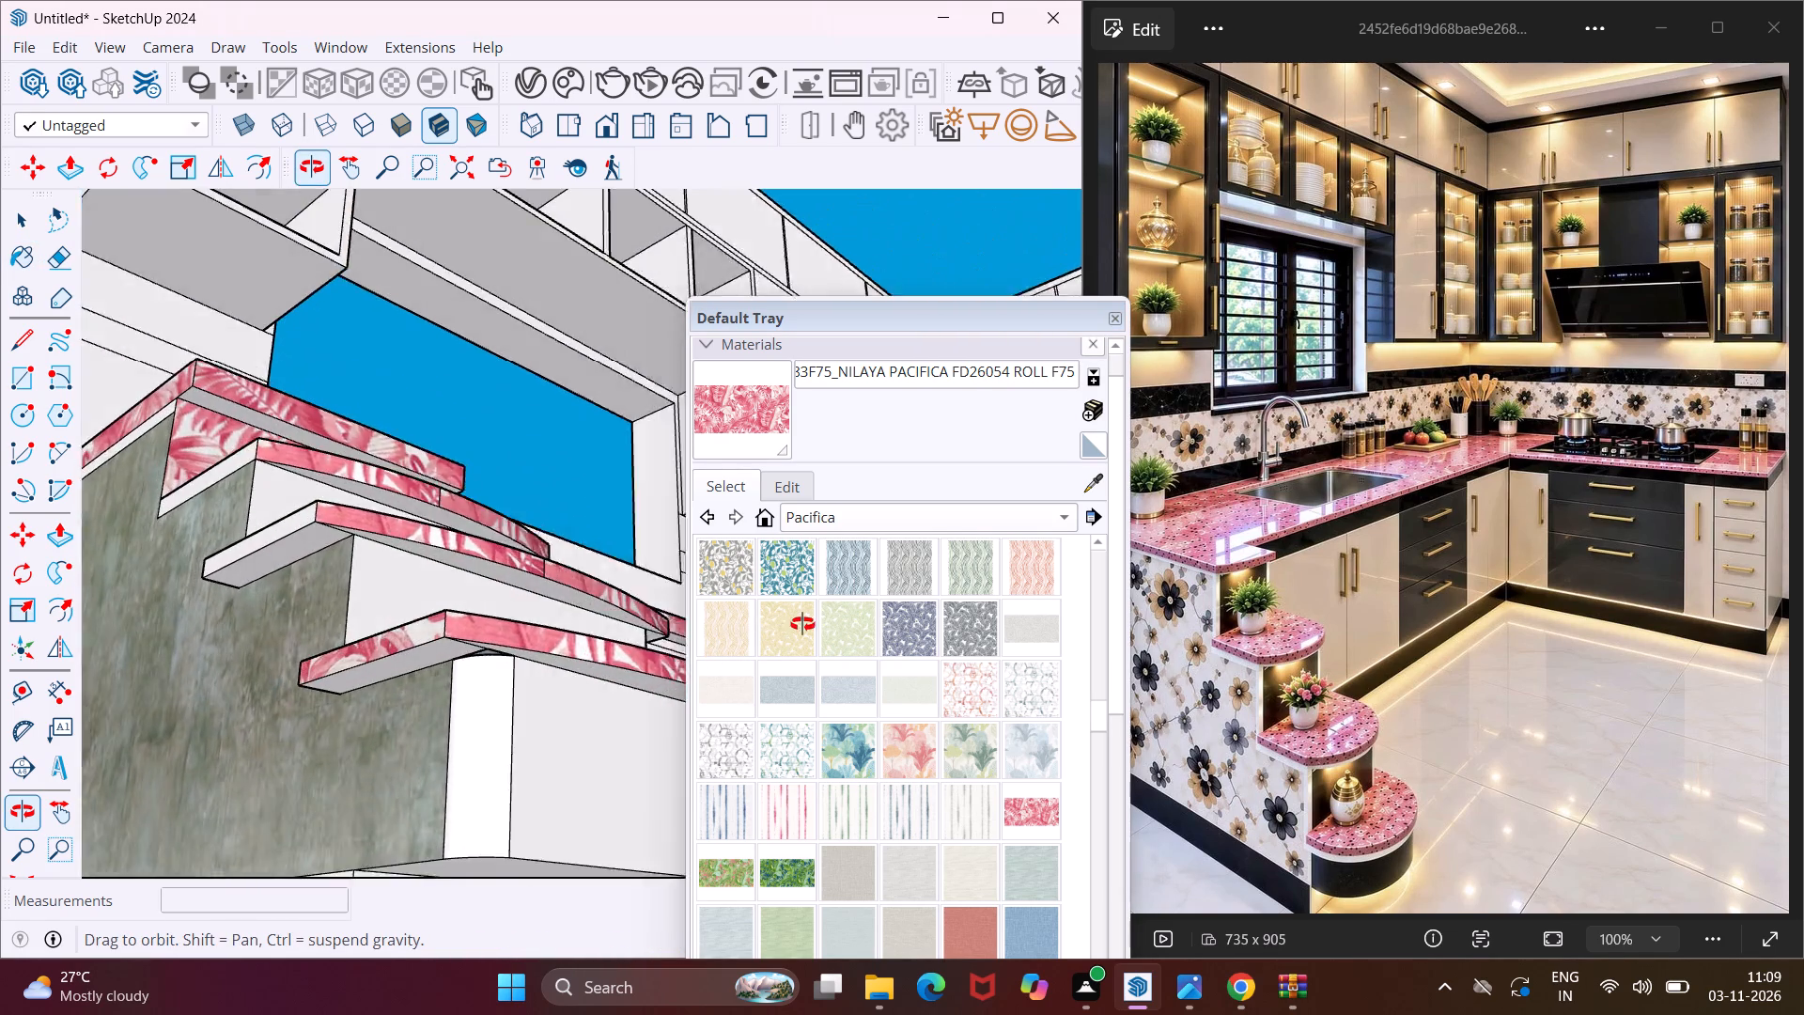
middle_click_drag(802, 624, 818, 620)
scroll(488, 632, "up", 8)
left_click(488, 632)
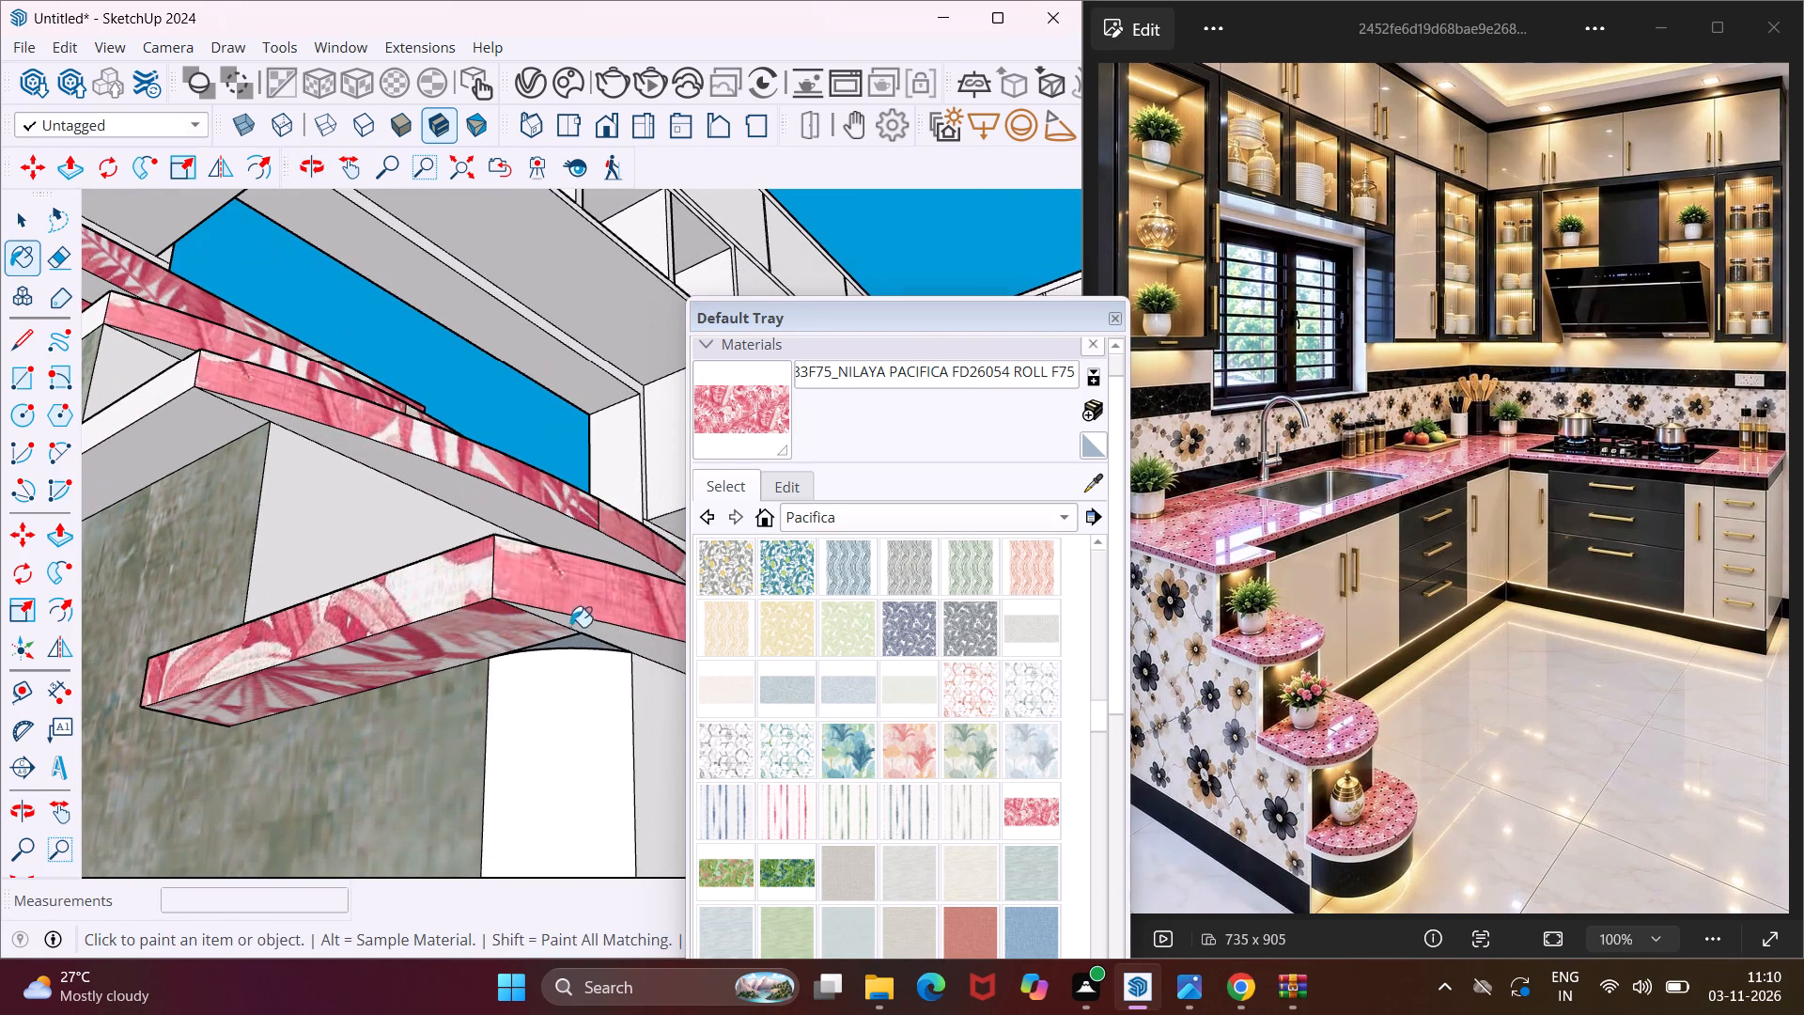
Paint the lowest step shelf's inner side edge and its remaining underside faces with the pink leaf wallpaper NILAYA PACIFICA FD26054.
left_click(573, 648)
left_click(593, 632)
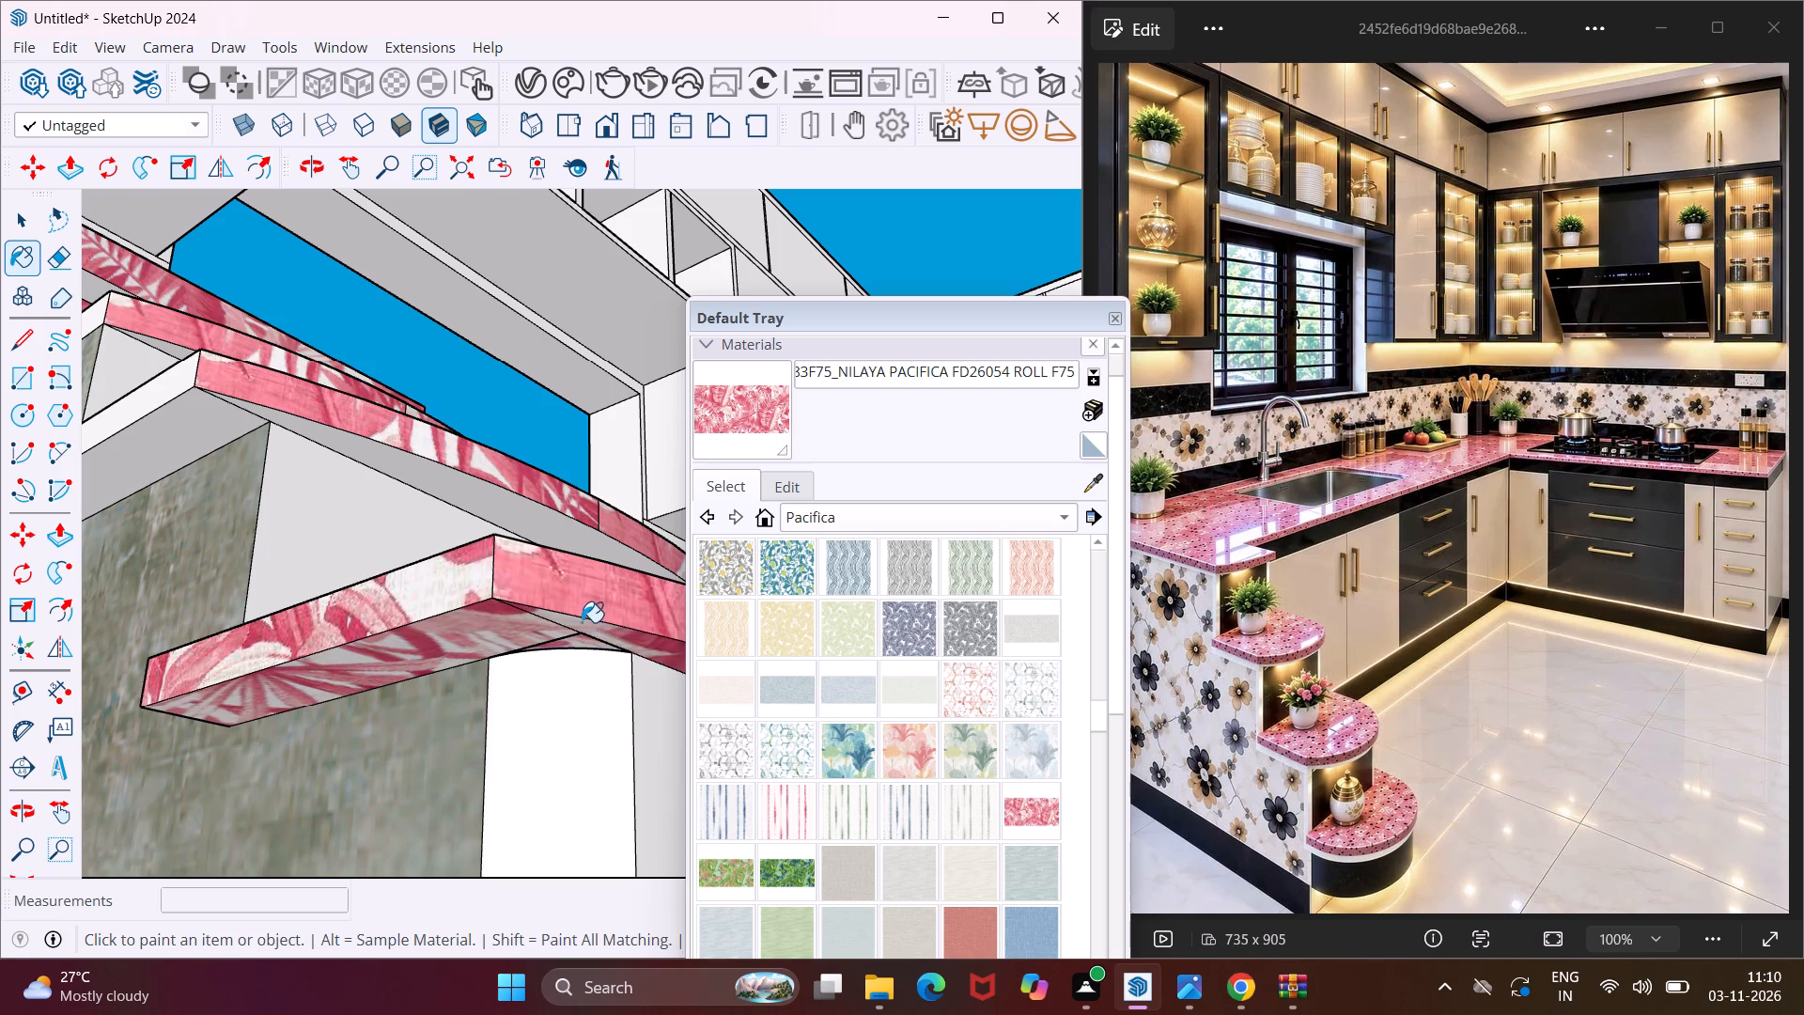
middle_click_drag(581, 621, 618, 735)
scroll(472, 666, "down", 8)
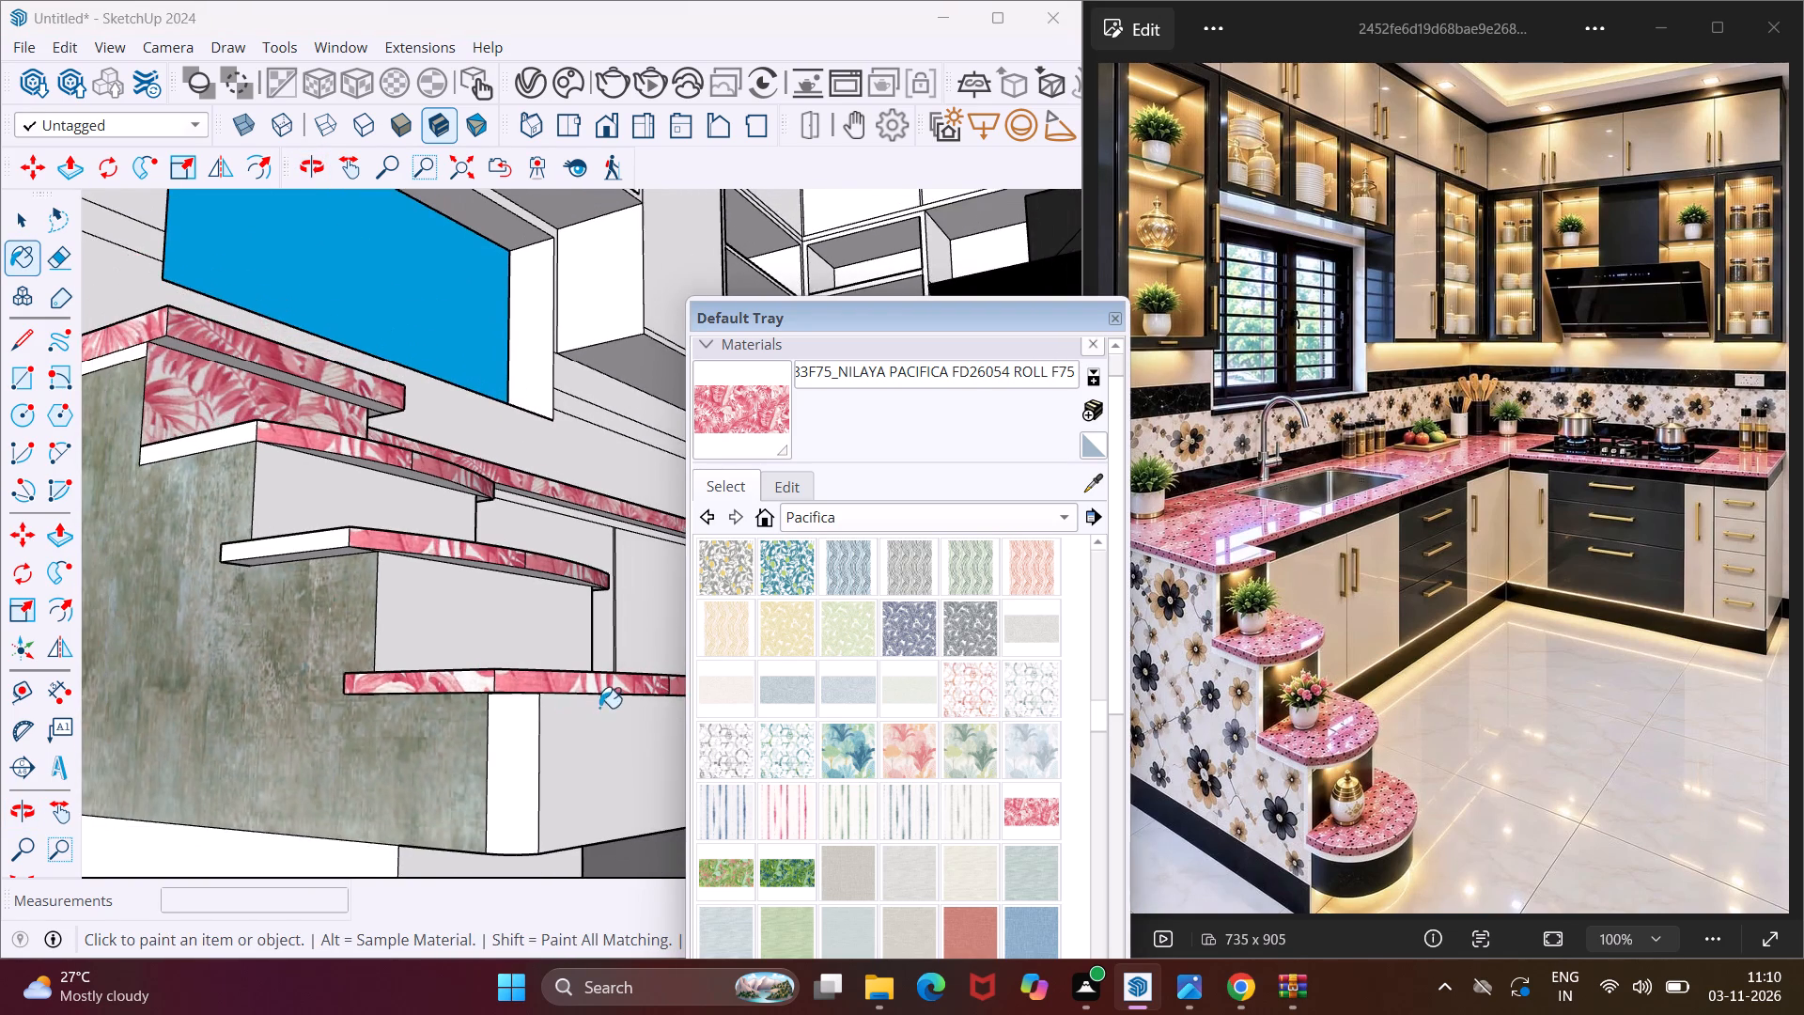
middle_click_drag(592, 704, 180, 716)
middle_click_drag(617, 717, 339, 674)
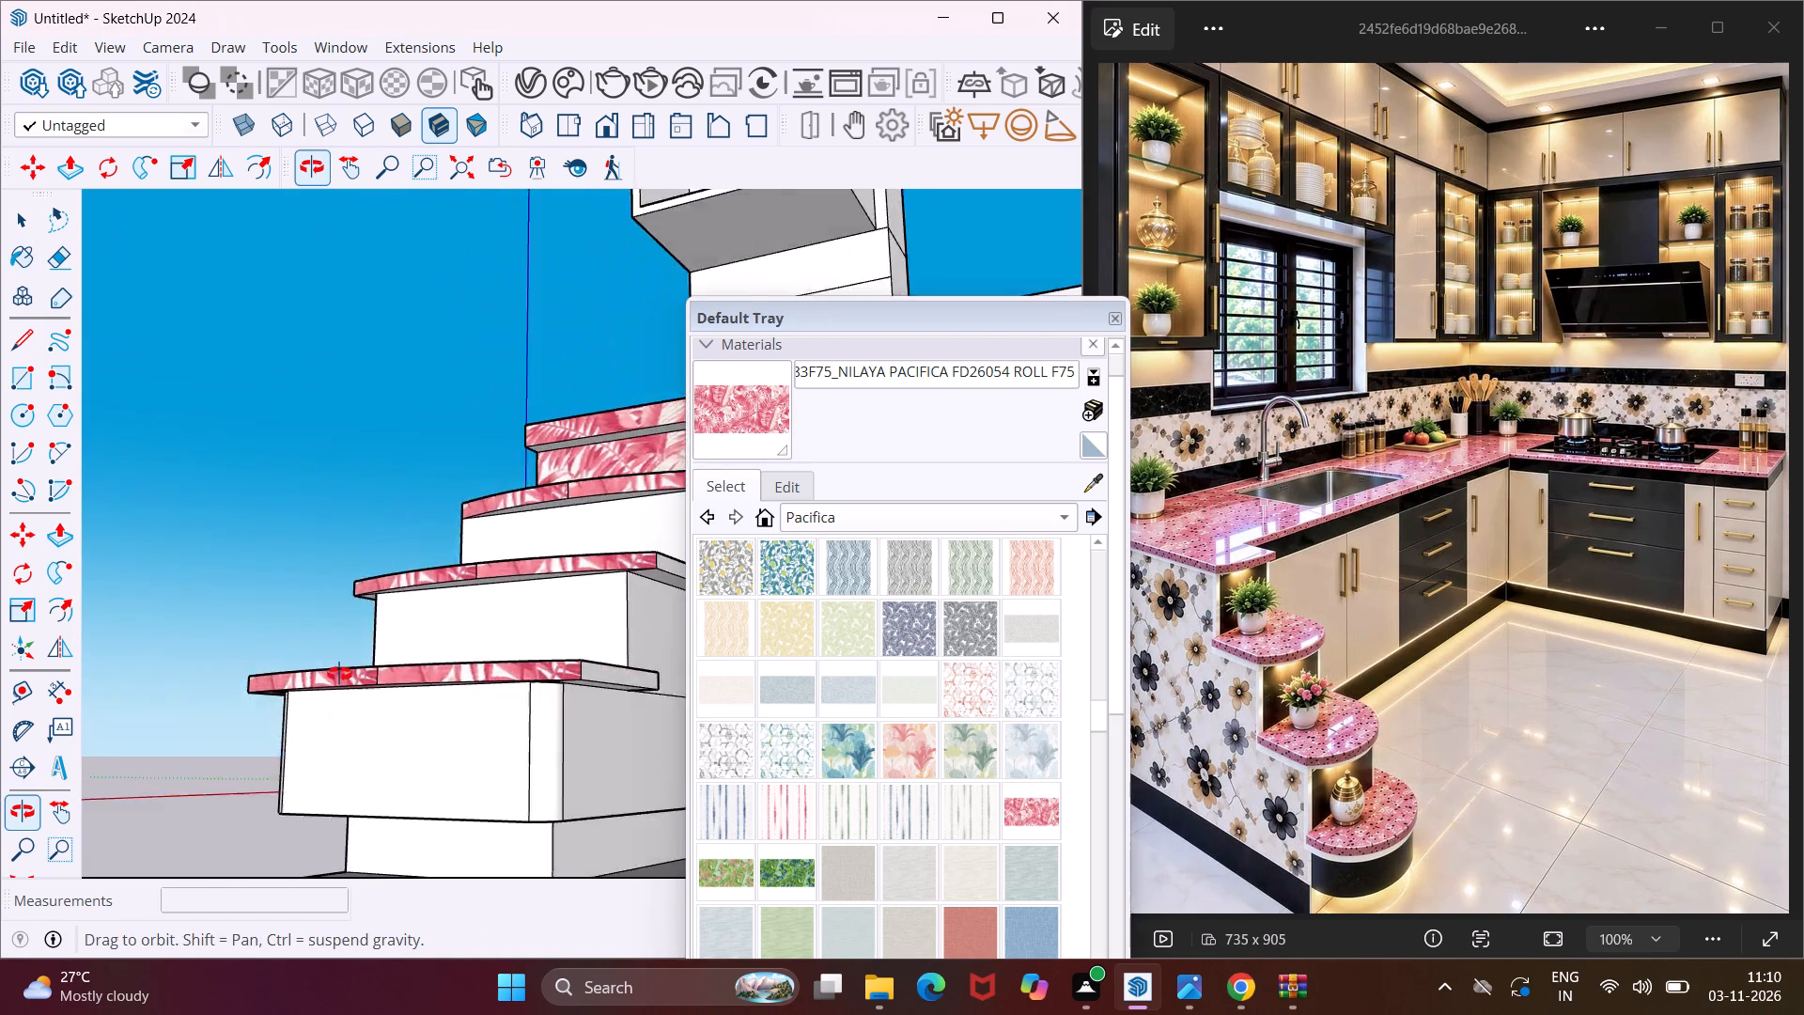
middle_click_drag(339, 674, 284, 657)
scroll(570, 648, "up", 6)
left_click(530, 666)
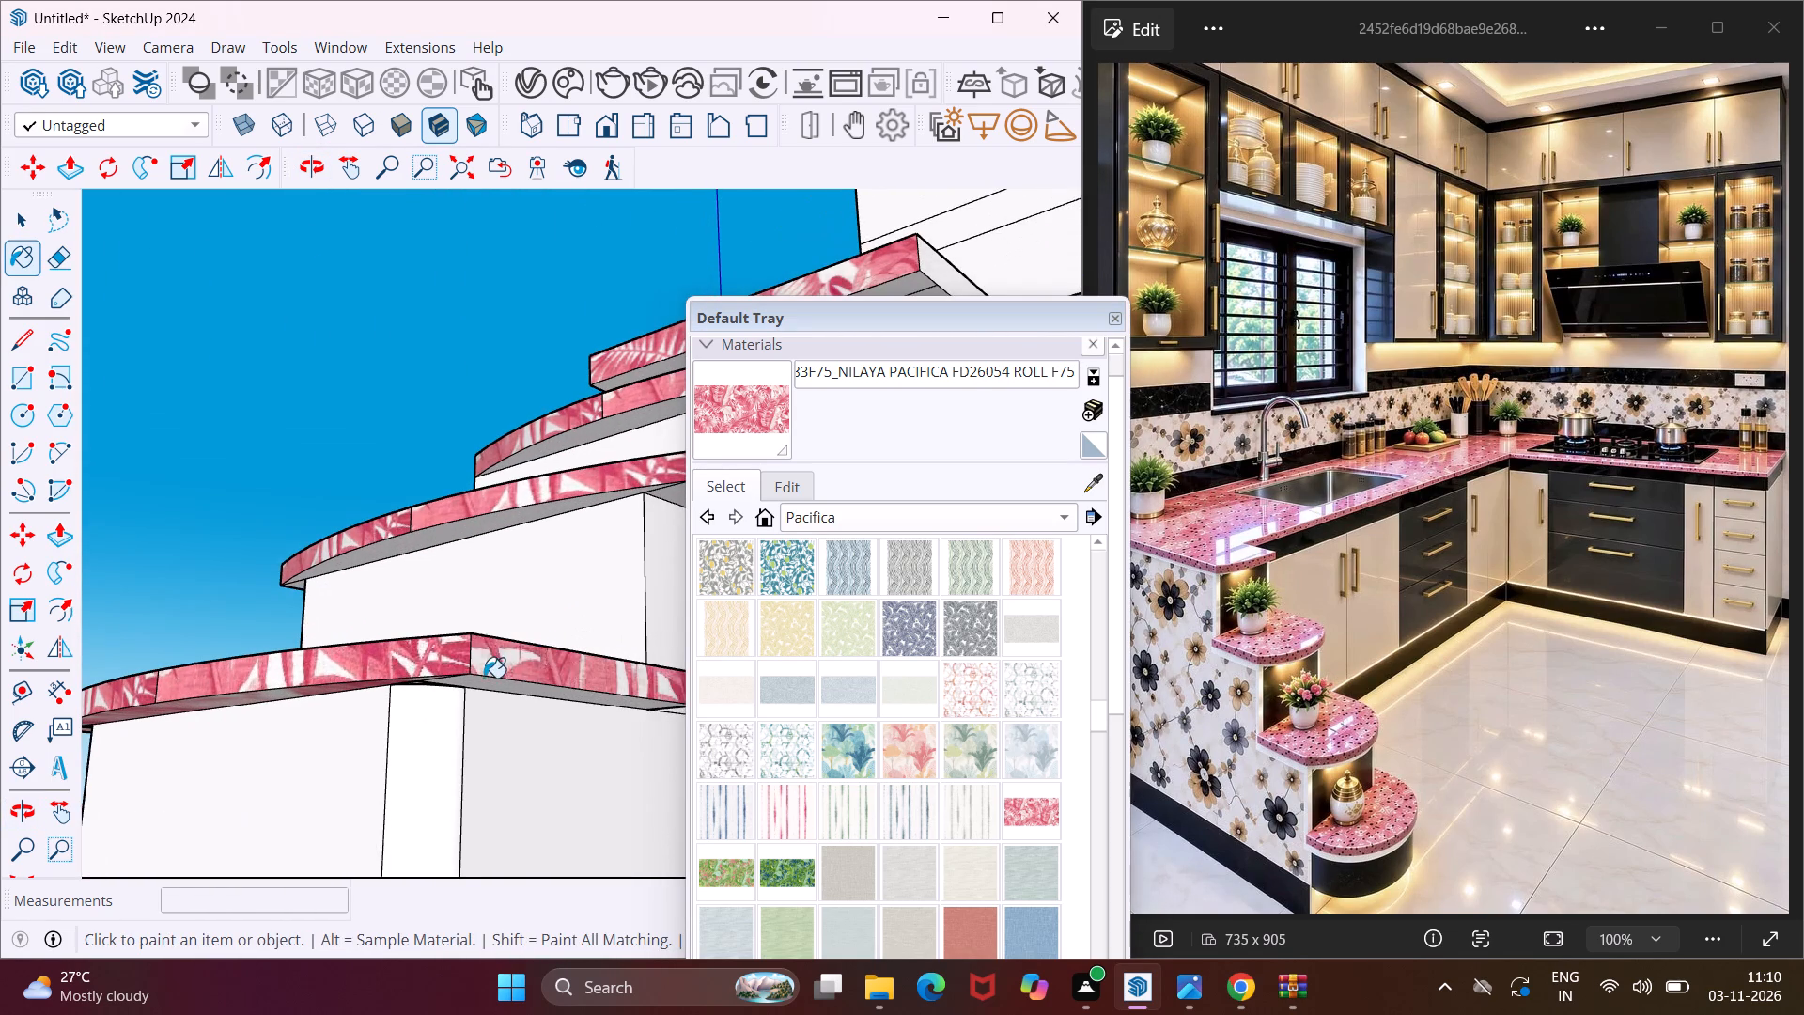
scroll(484, 678, "up", 8)
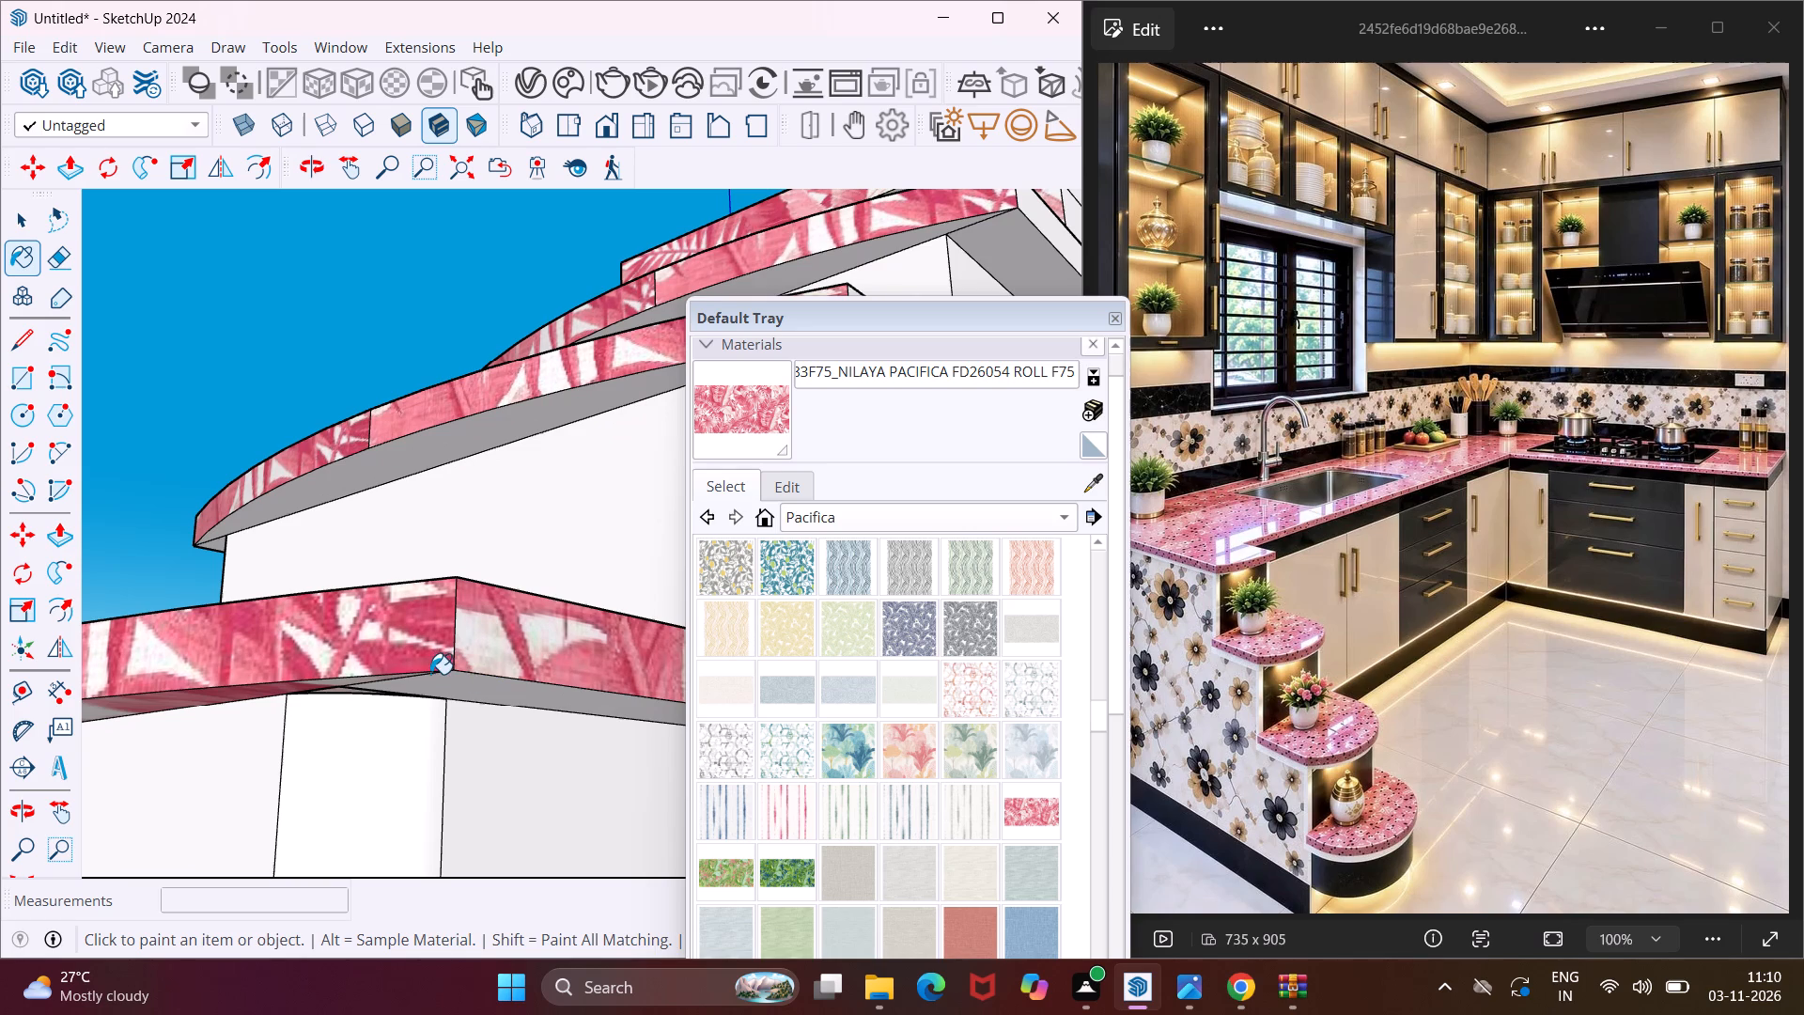
left_click(430, 678)
middle_click_drag(432, 677, 582, 571)
scroll(470, 570, "up", 3)
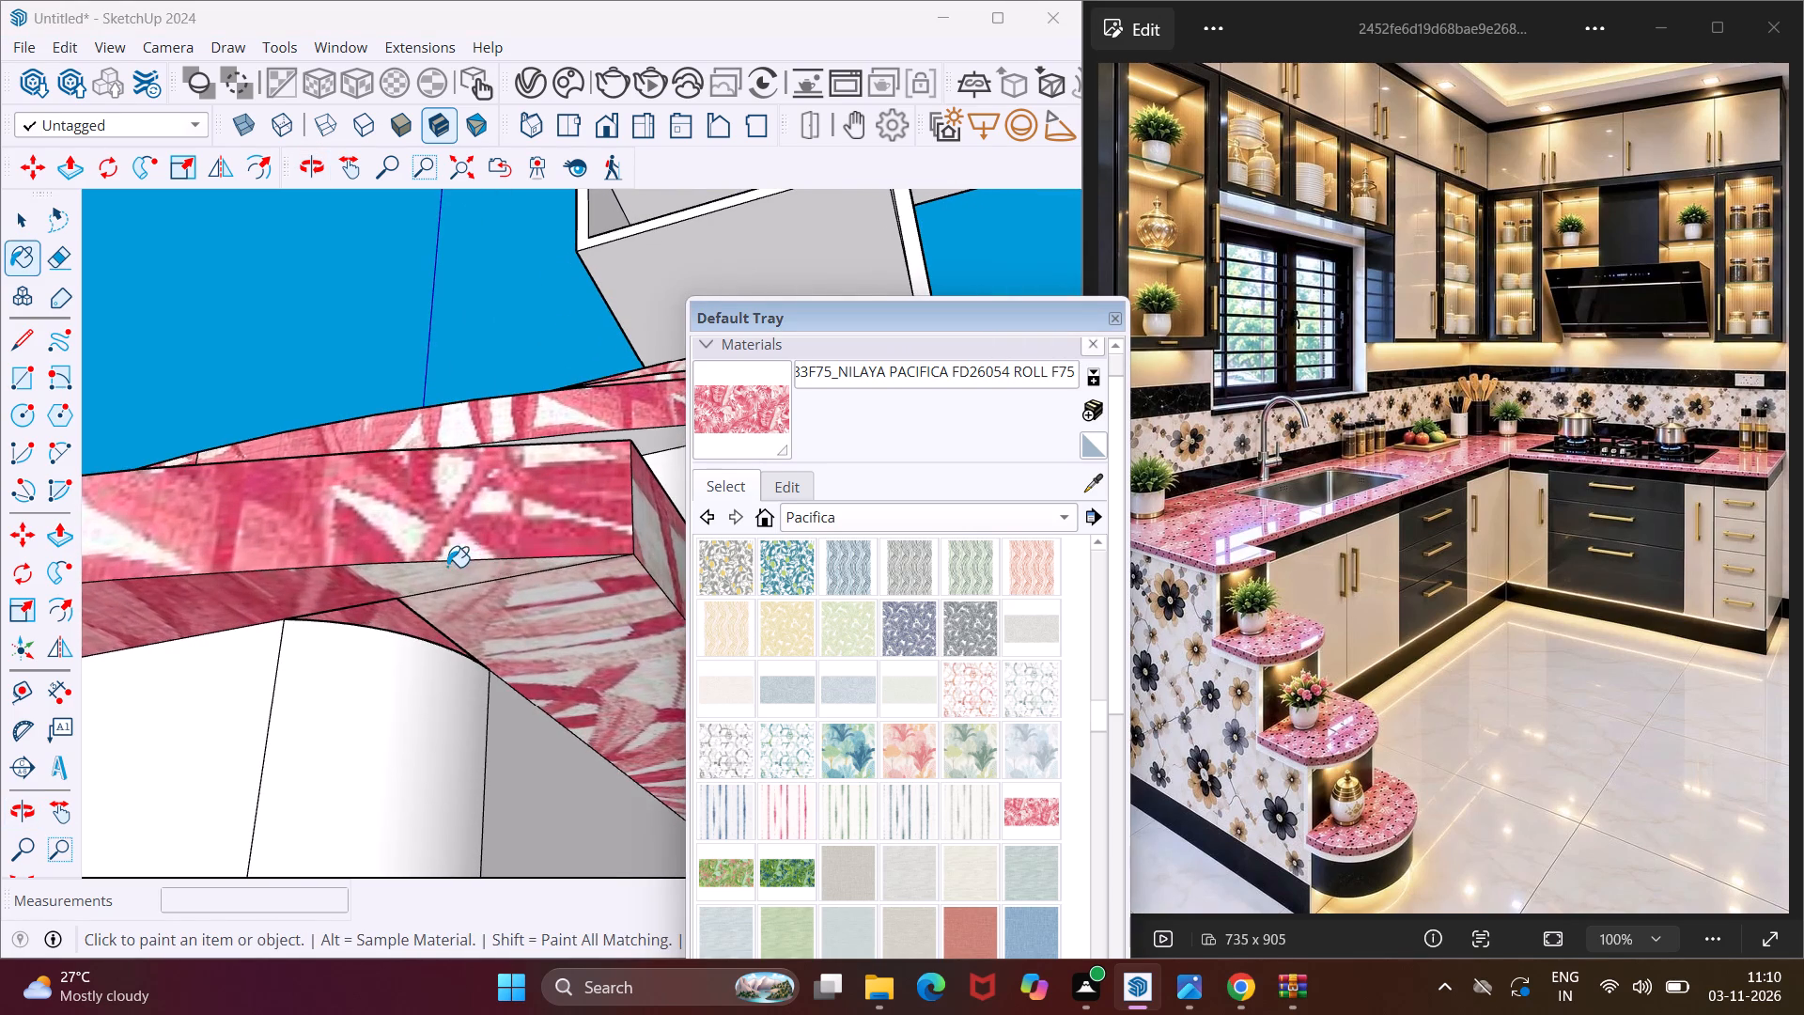
left_click(422, 578)
left_click(393, 613)
middle_click_drag(437, 509, 463, 590)
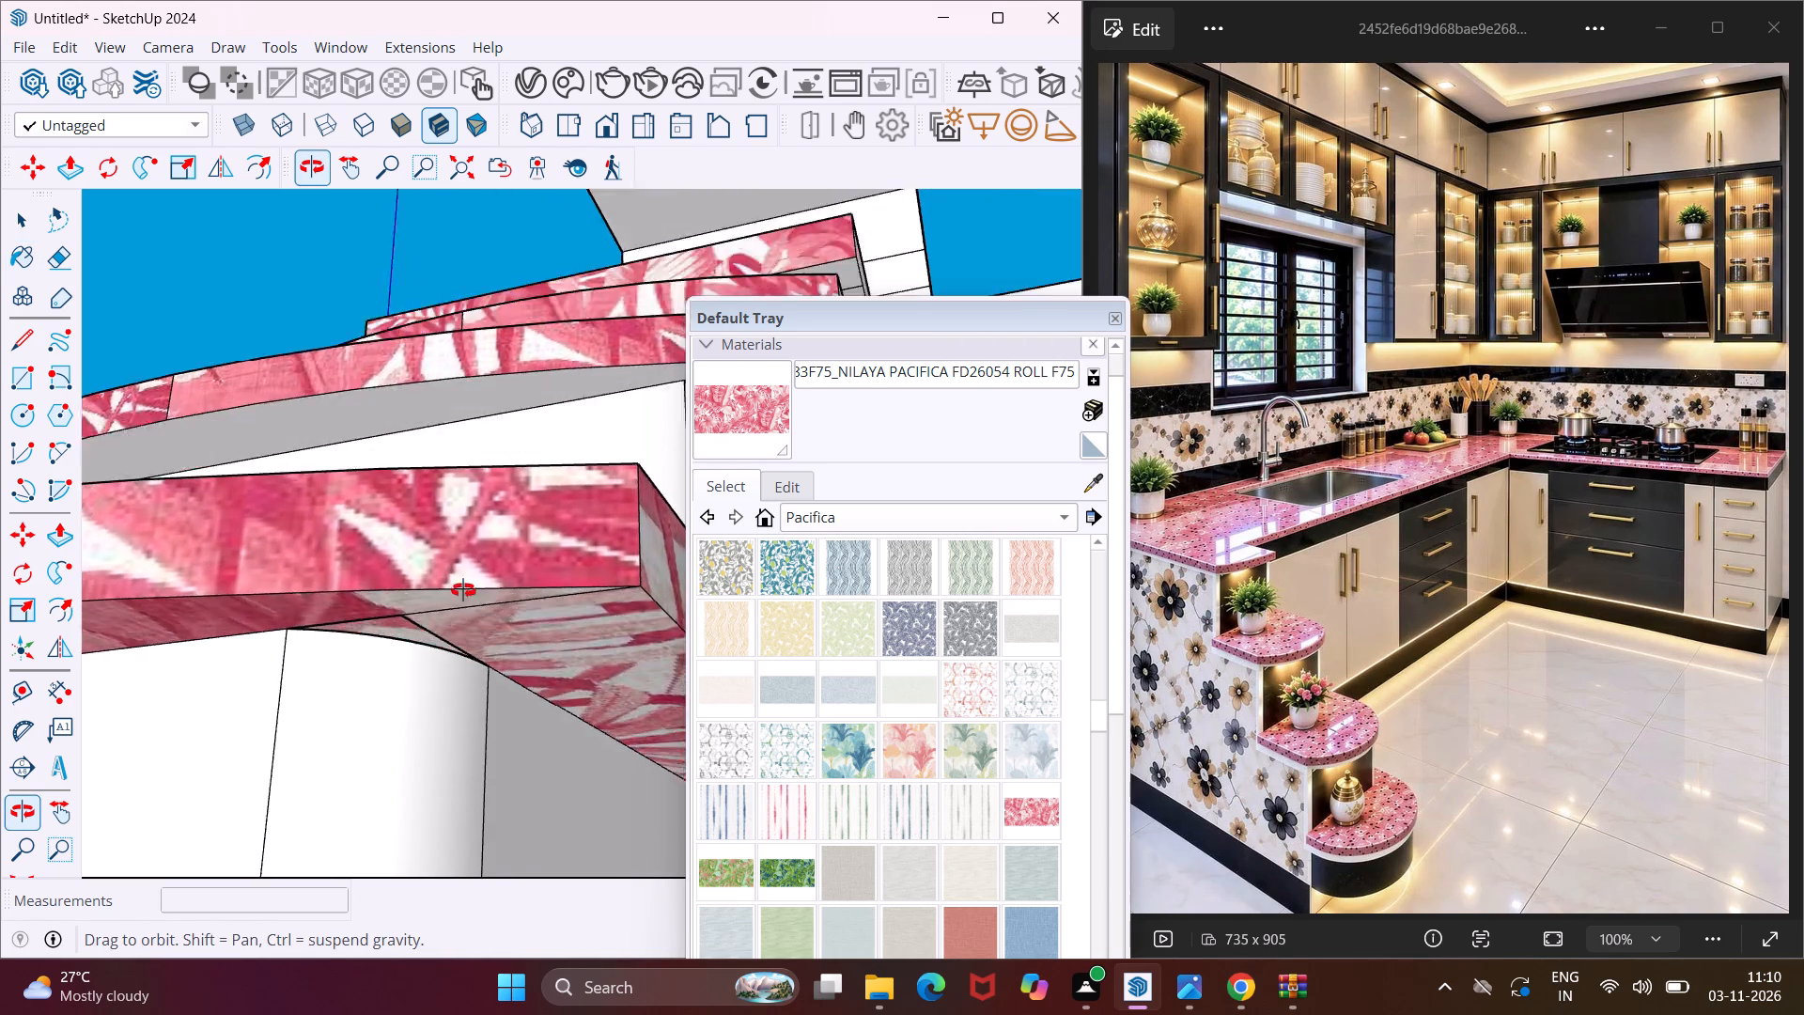
Paint the underside of the middle step shelf with the pink leaf wallpaper.
middle_click_drag(463, 590, 657, 834)
scroll(578, 693, "down", 5)
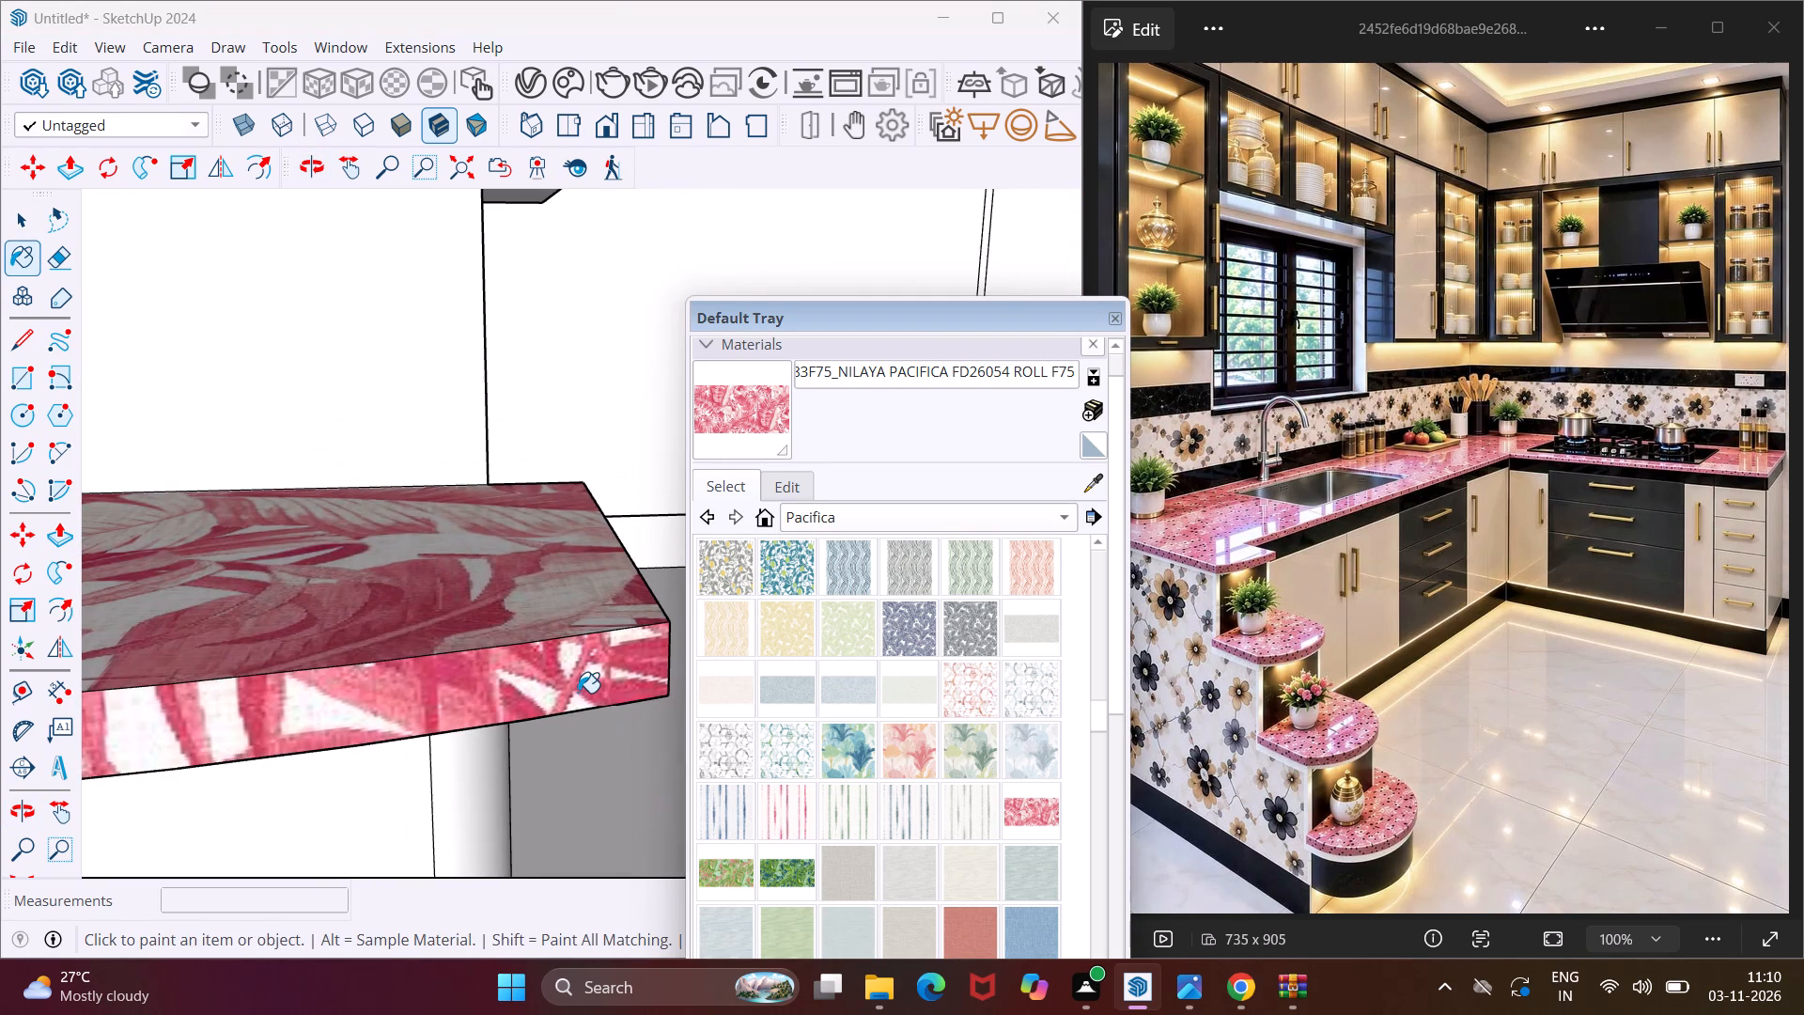
scroll(578, 693, "down", 3)
scroll(536, 628, "down", 5)
middle_click_drag(465, 387, 645, 239)
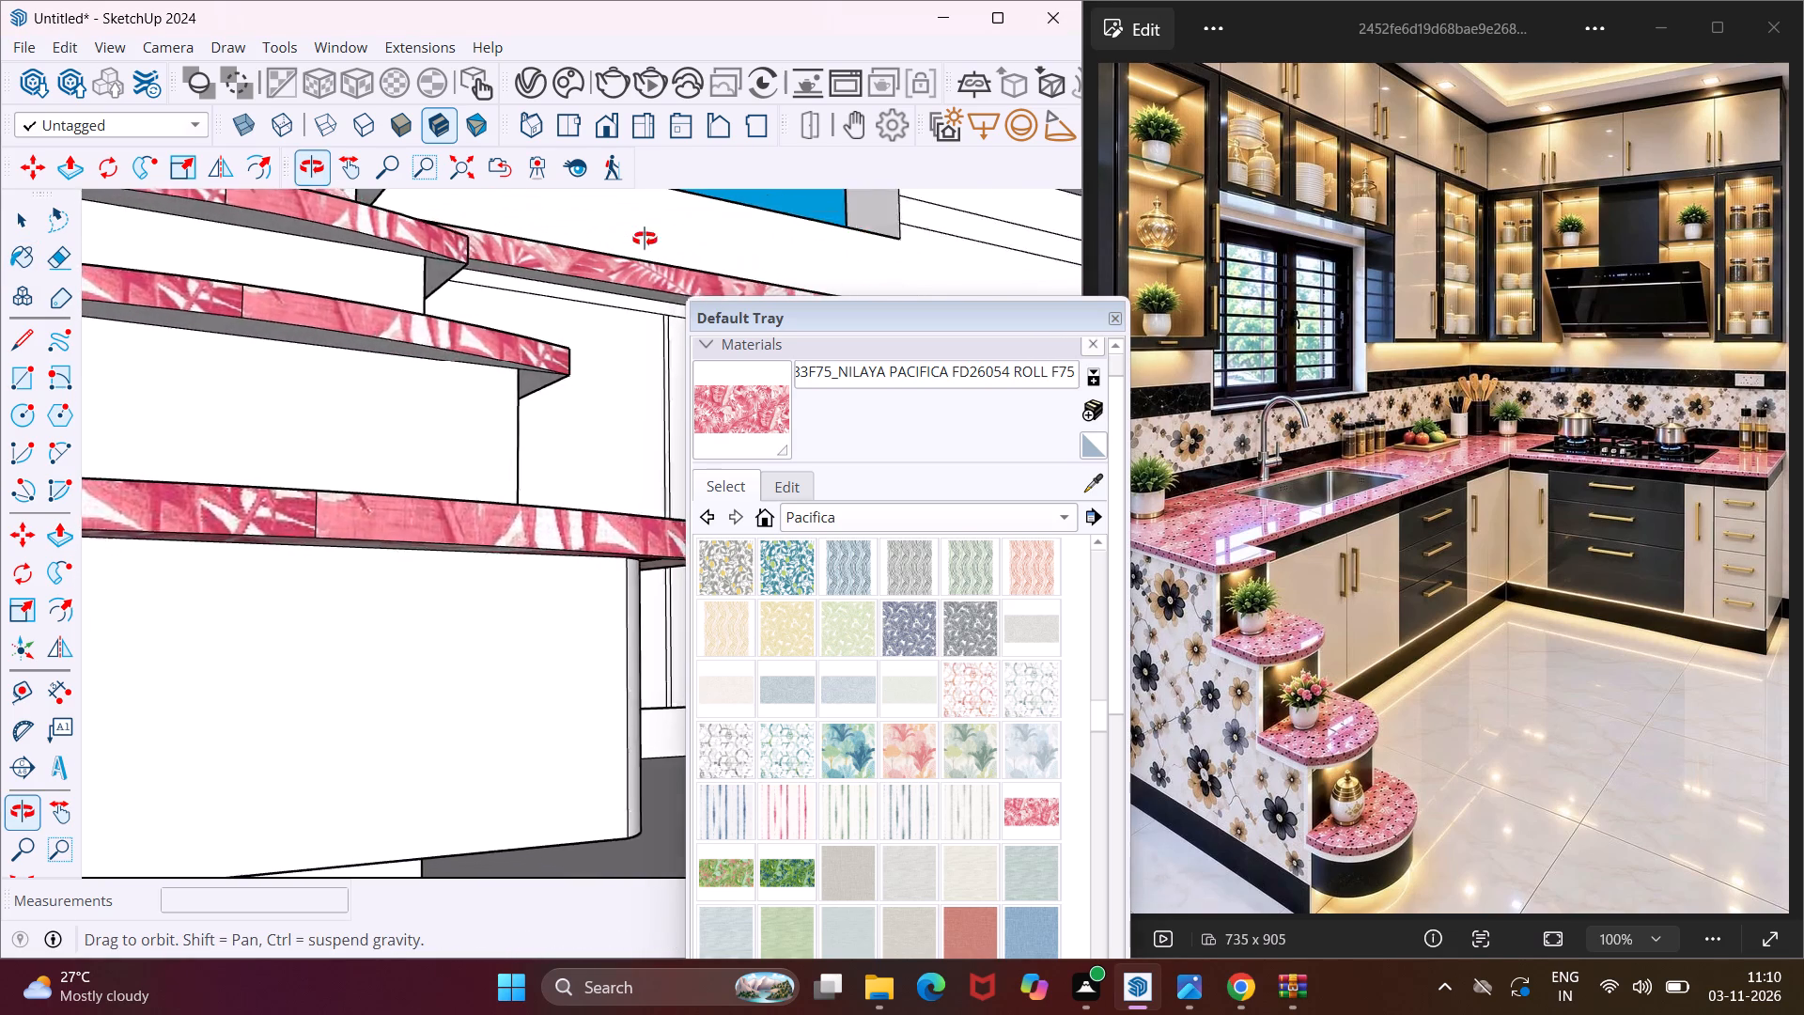
middle_click_drag(645, 239, 670, 234)
scroll(597, 329, "up", 3)
scroll(527, 394, "up", 2)
left_click(475, 436)
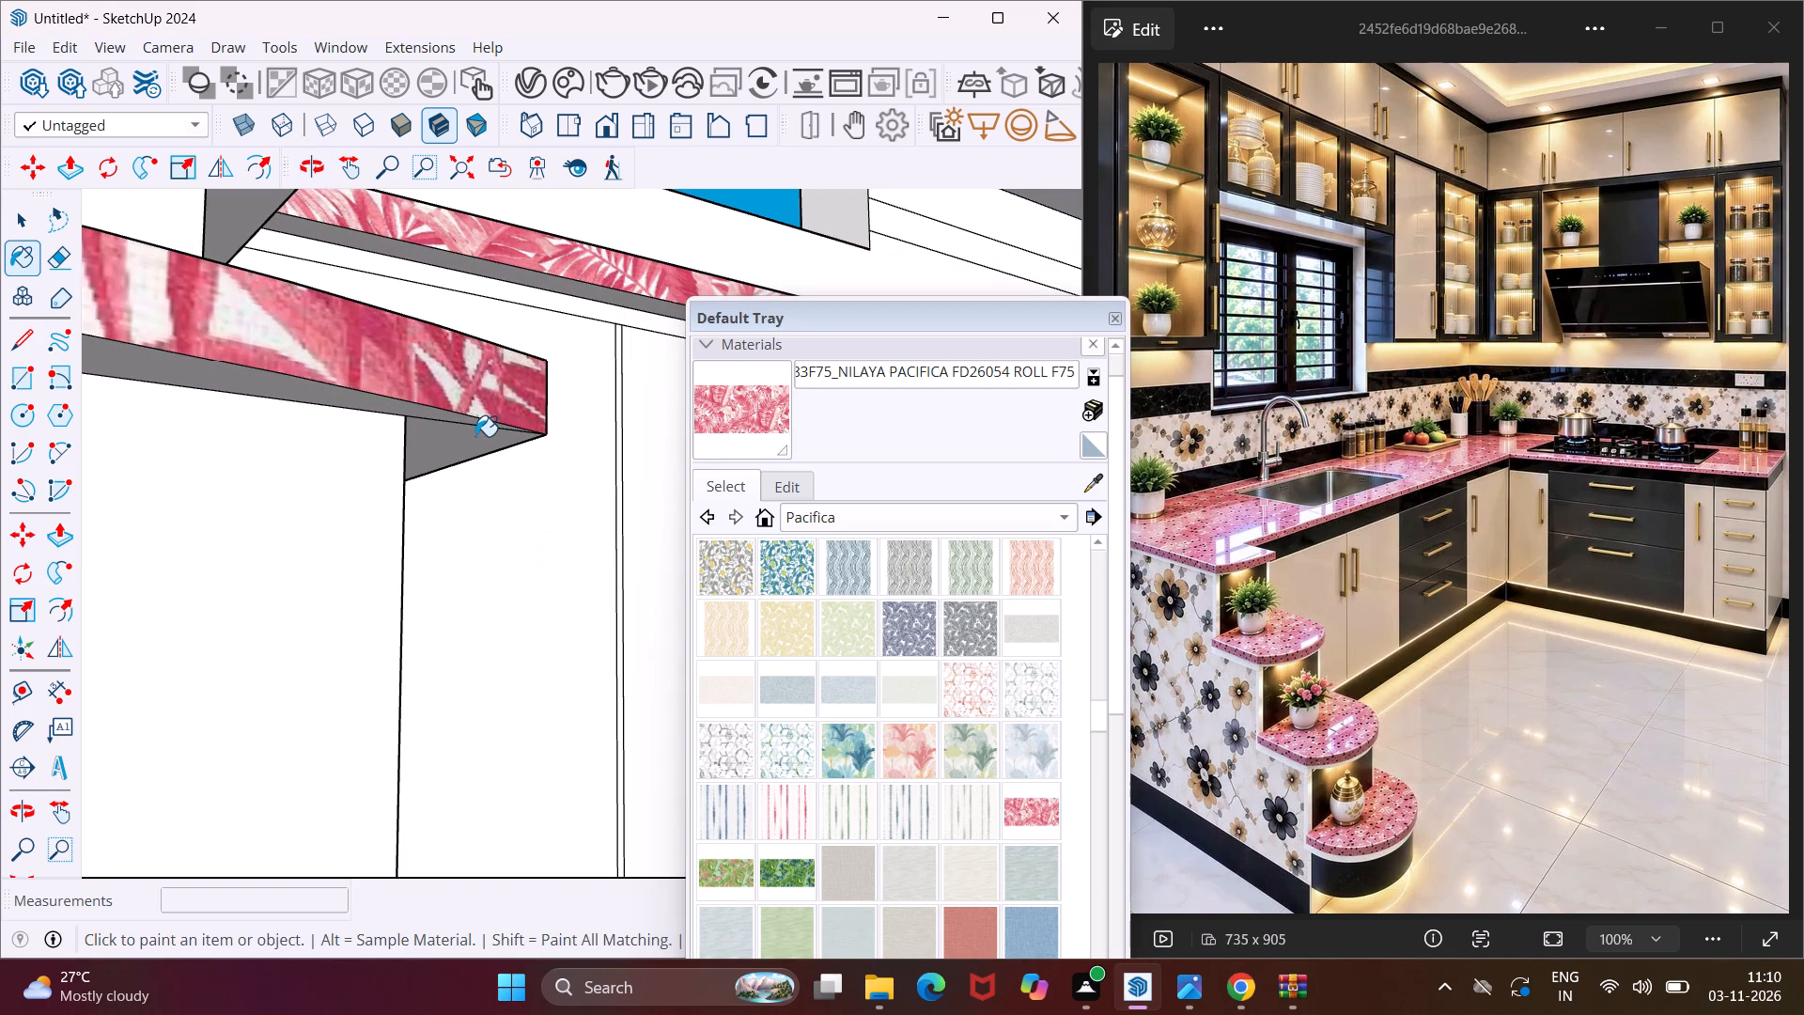
left_click(446, 416)
Paint the undersides of the countertop's long inner overhang and the upper step shelf with the pink leaf wallpaper.
scroll(489, 253, "up", 3)
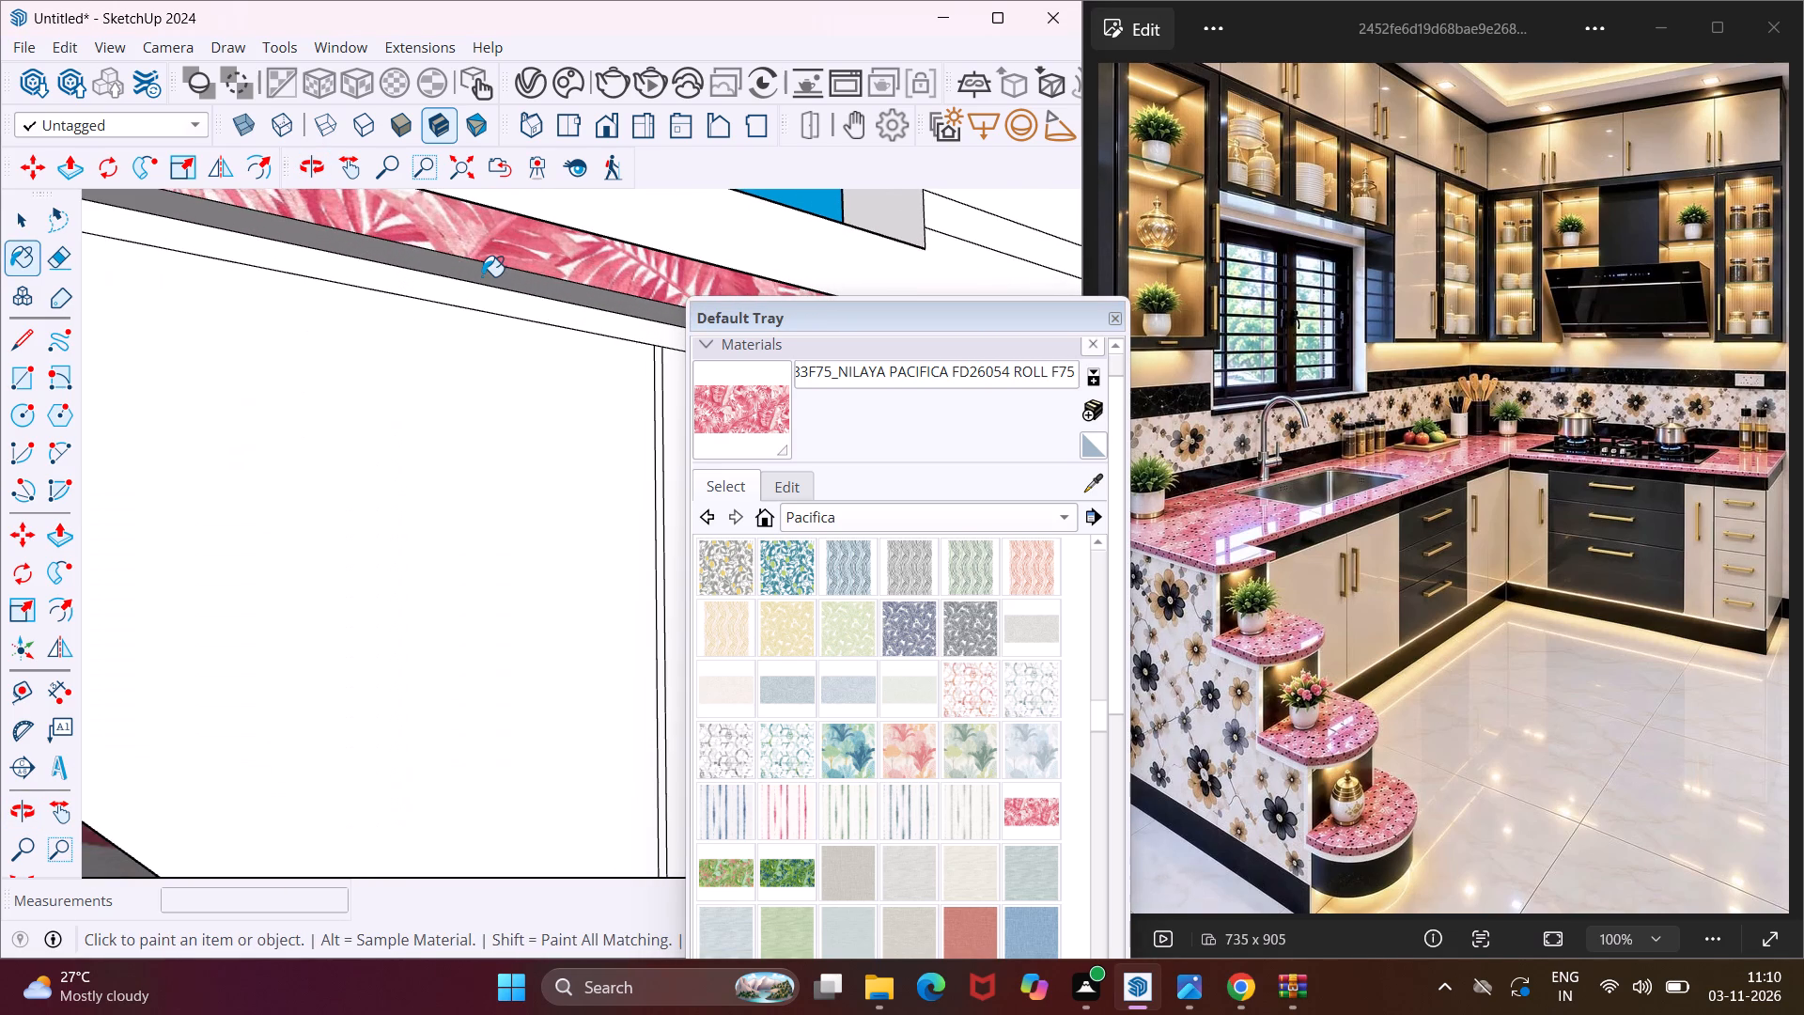
left_click(482, 276)
scroll(480, 270, "down", 7)
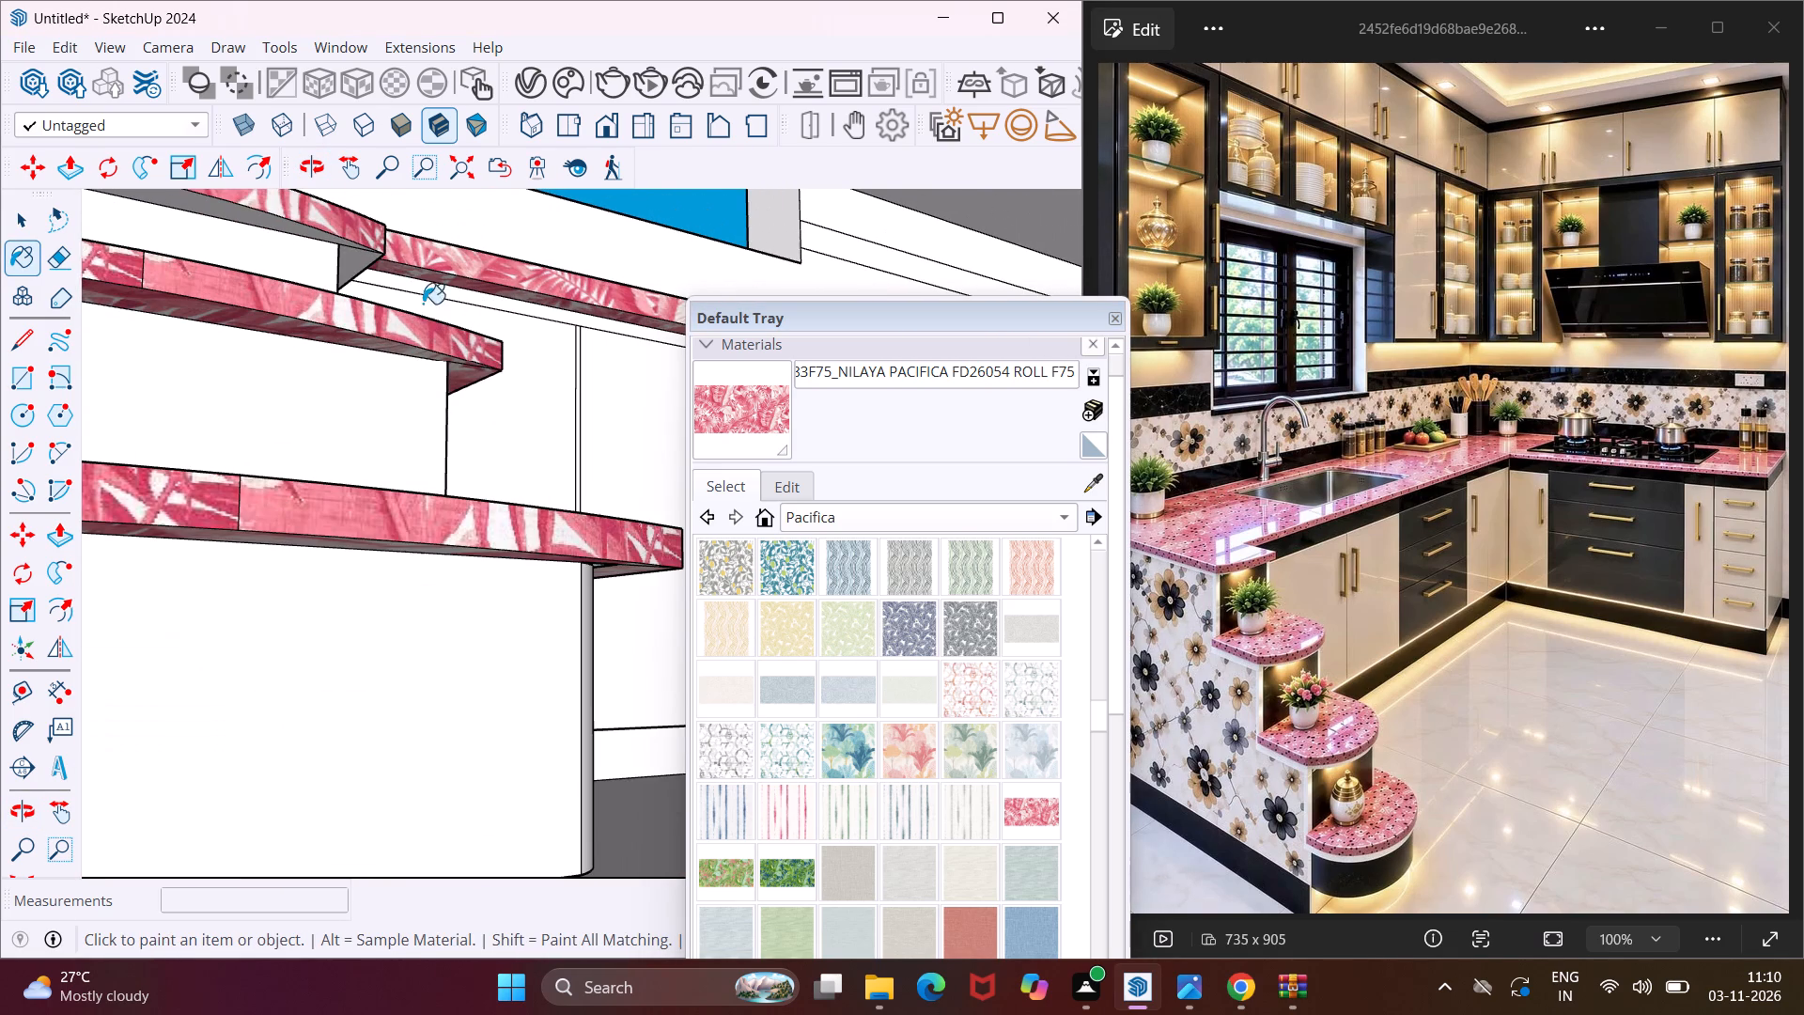
left_click(370, 262)
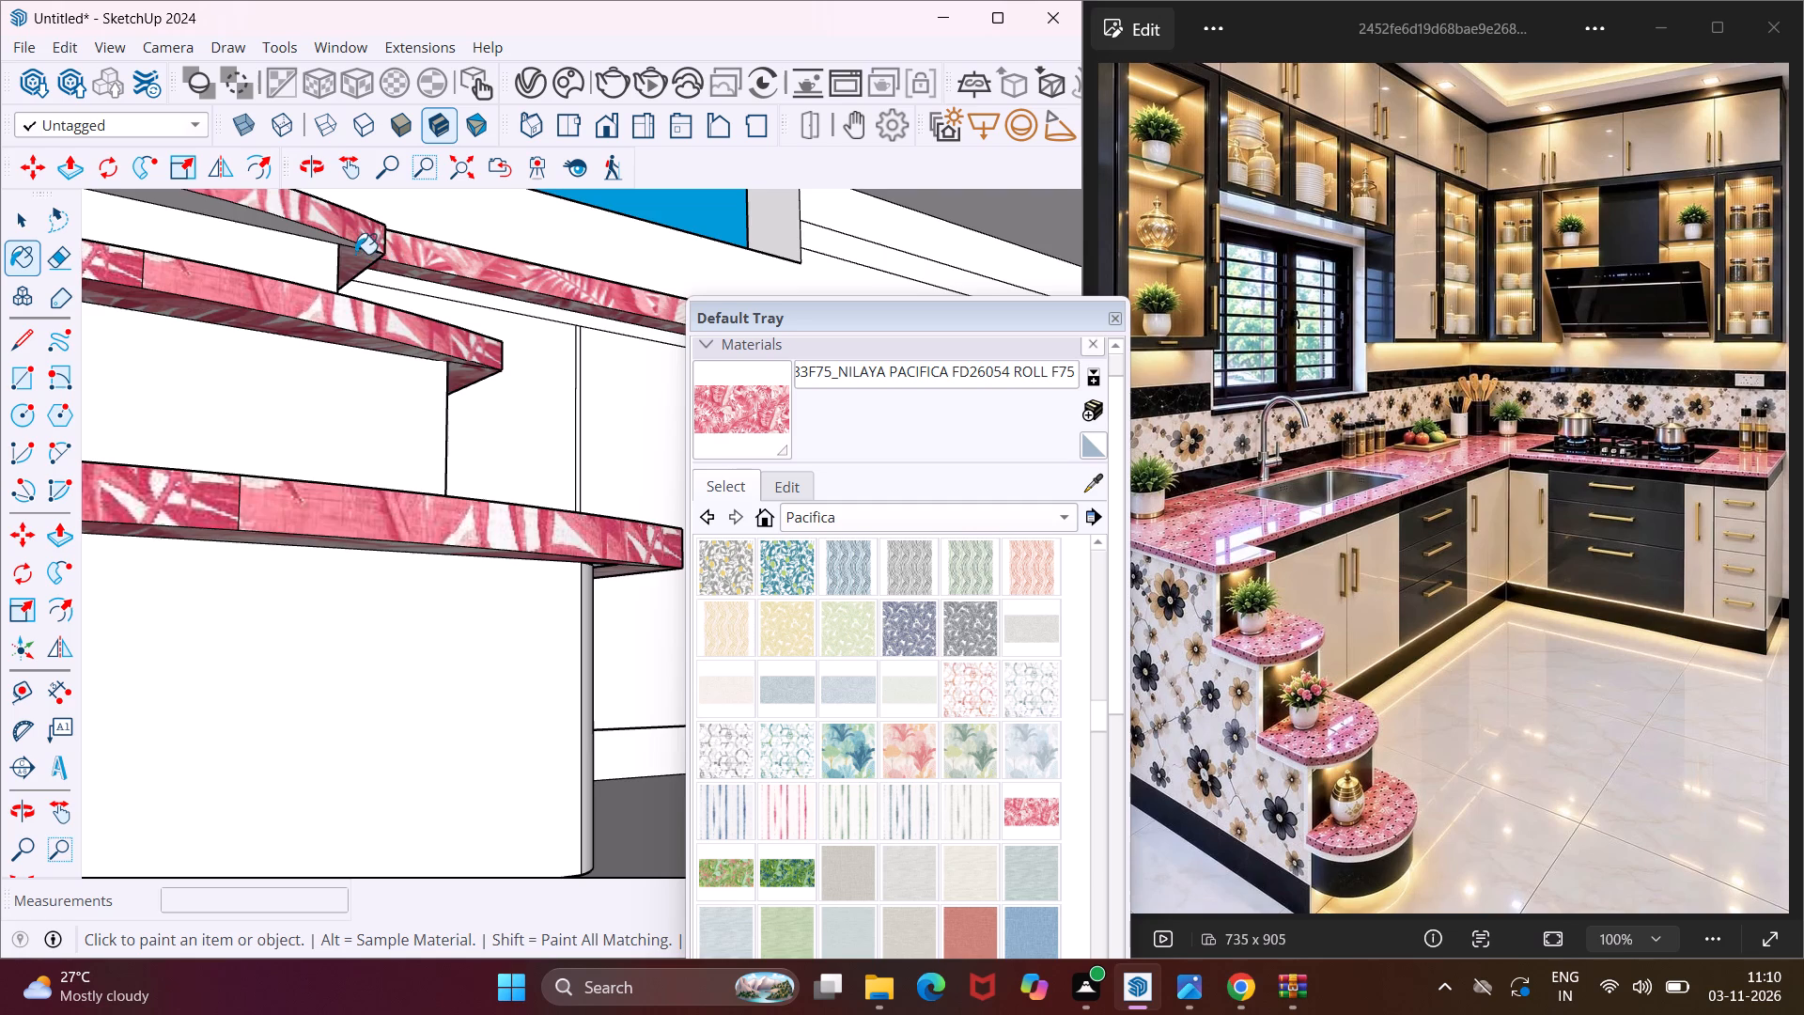
scroll(355, 254, "up", 3)
left_click(339, 240)
Paint the straight outer edges of the upper and middle step shelves, beside the stone-textured end panel, with the pink leaf wallpaper.
middle_click_drag(341, 235, 412, 235)
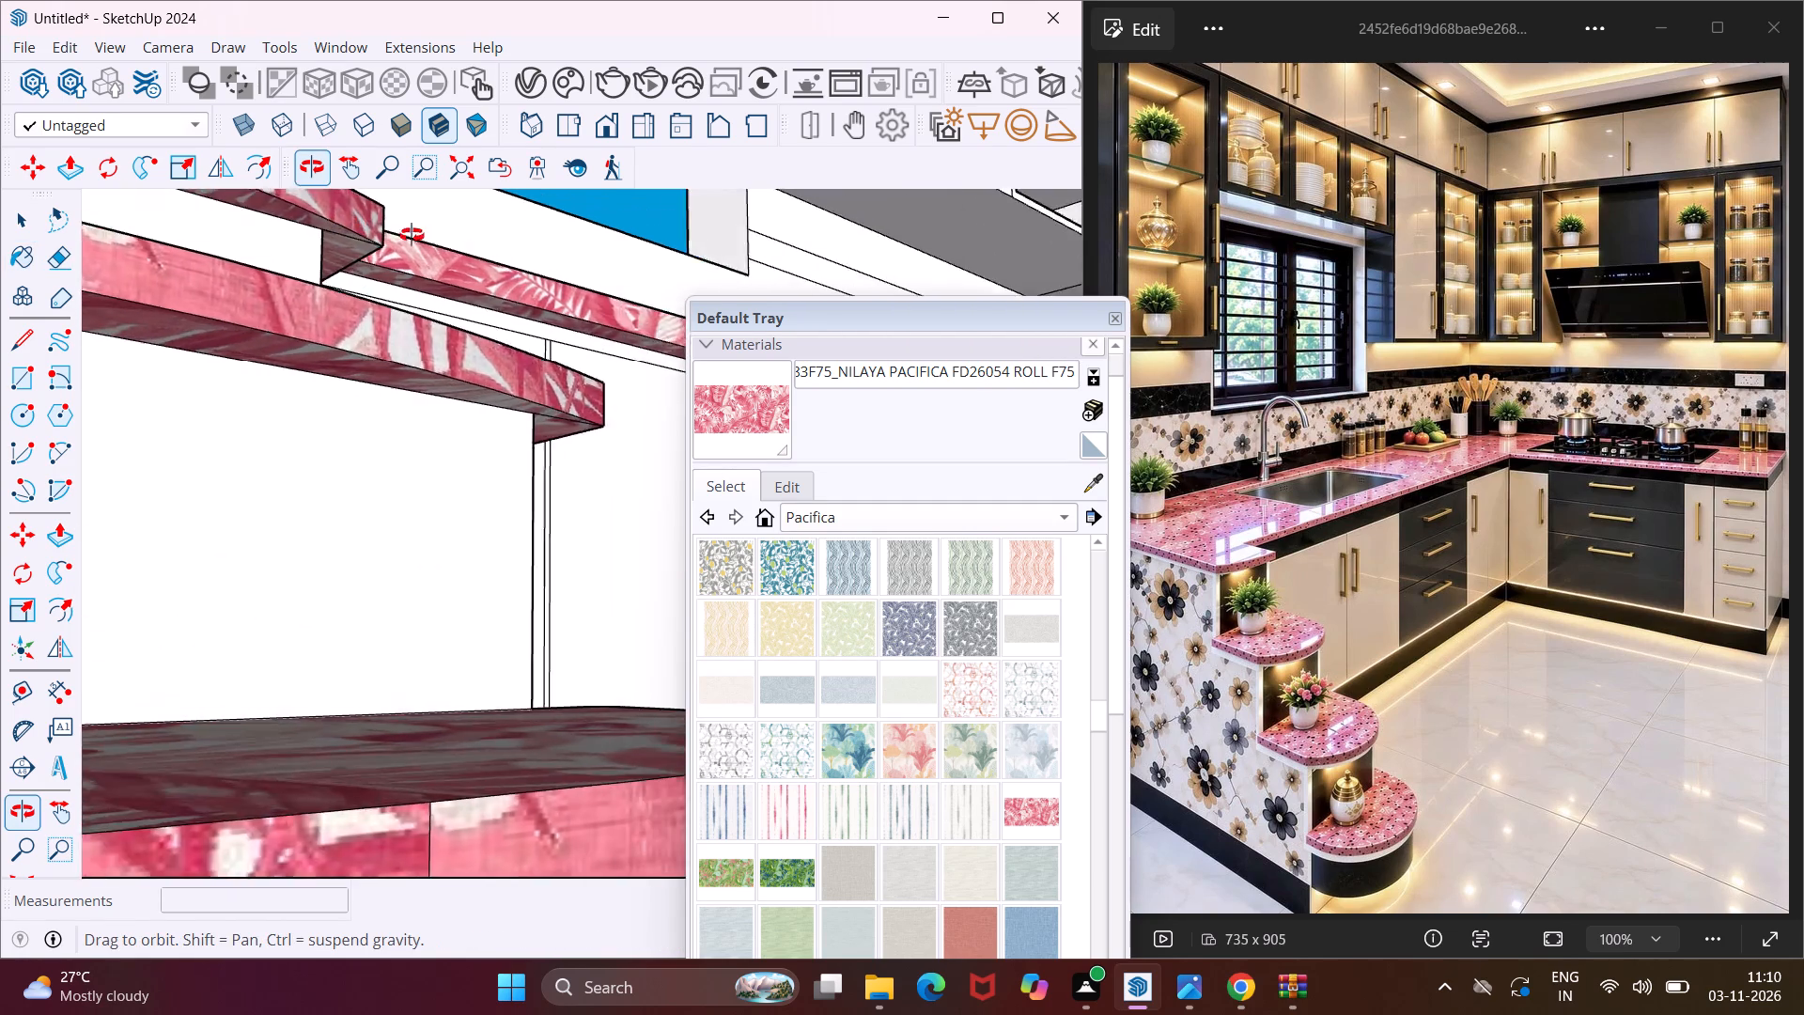
middle_click_drag(412, 235, 660, 276)
scroll(549, 290, "down", 4)
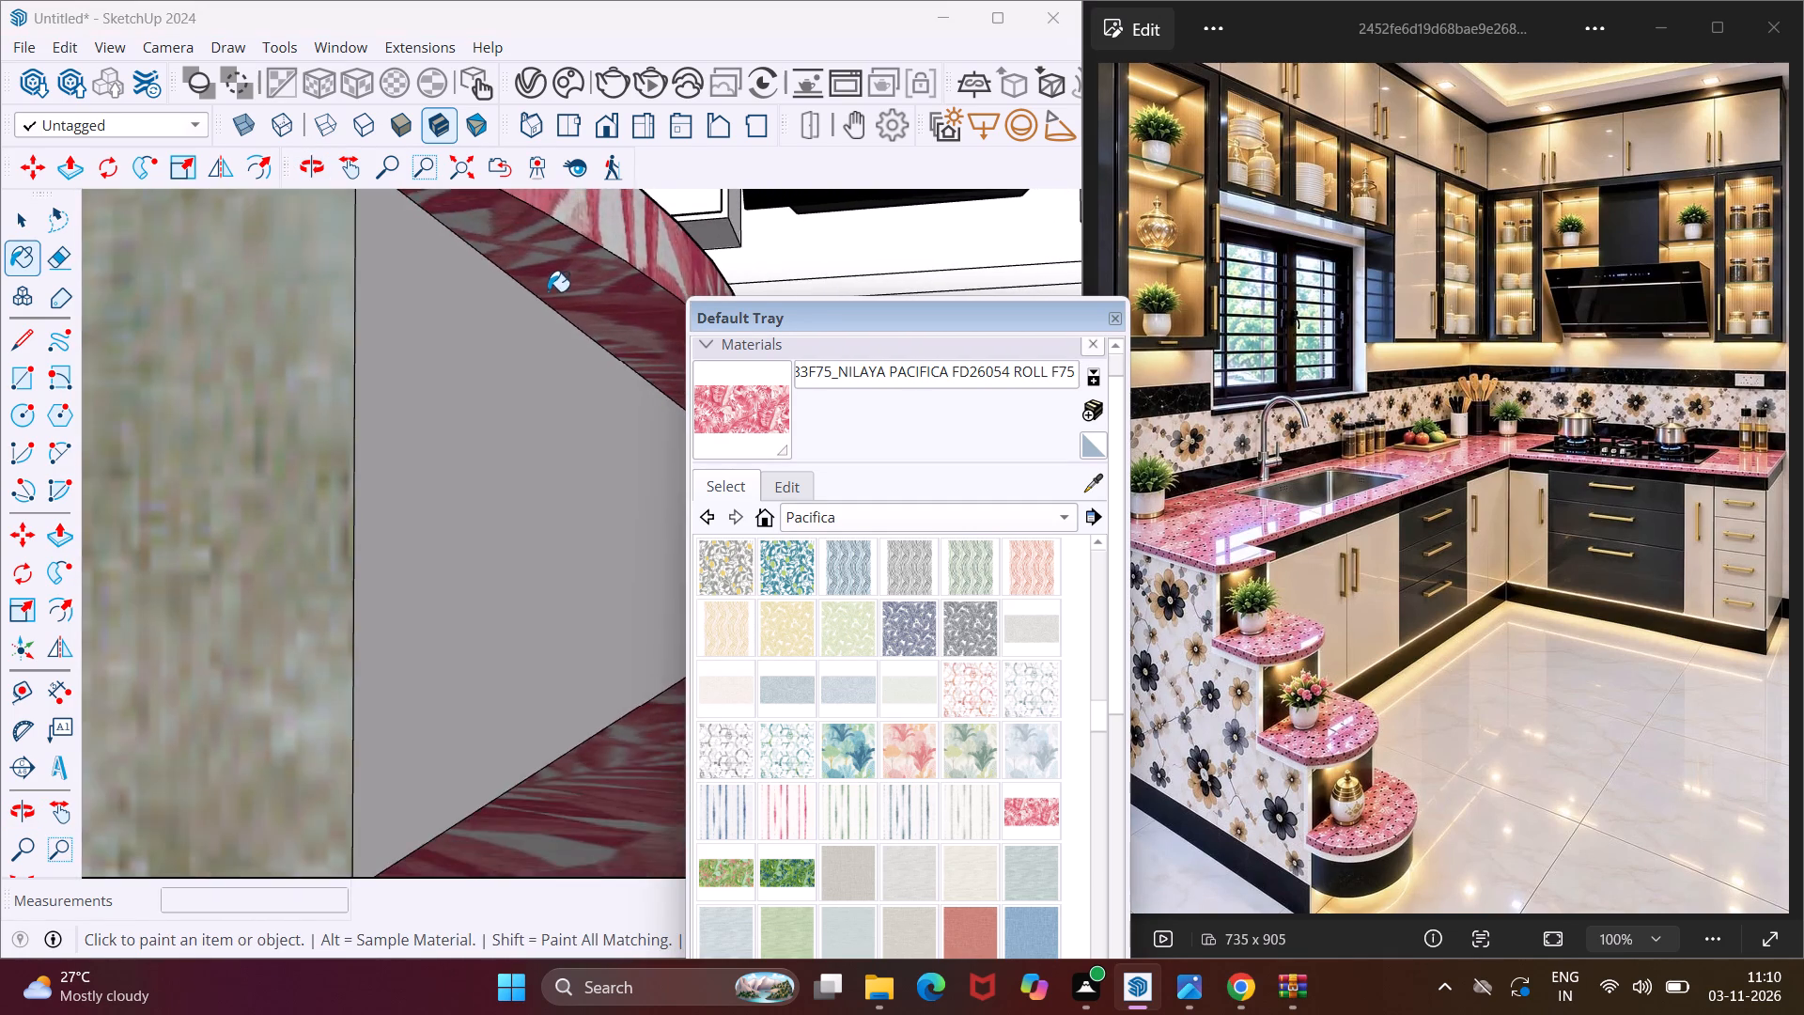
scroll(531, 309, "down", 13)
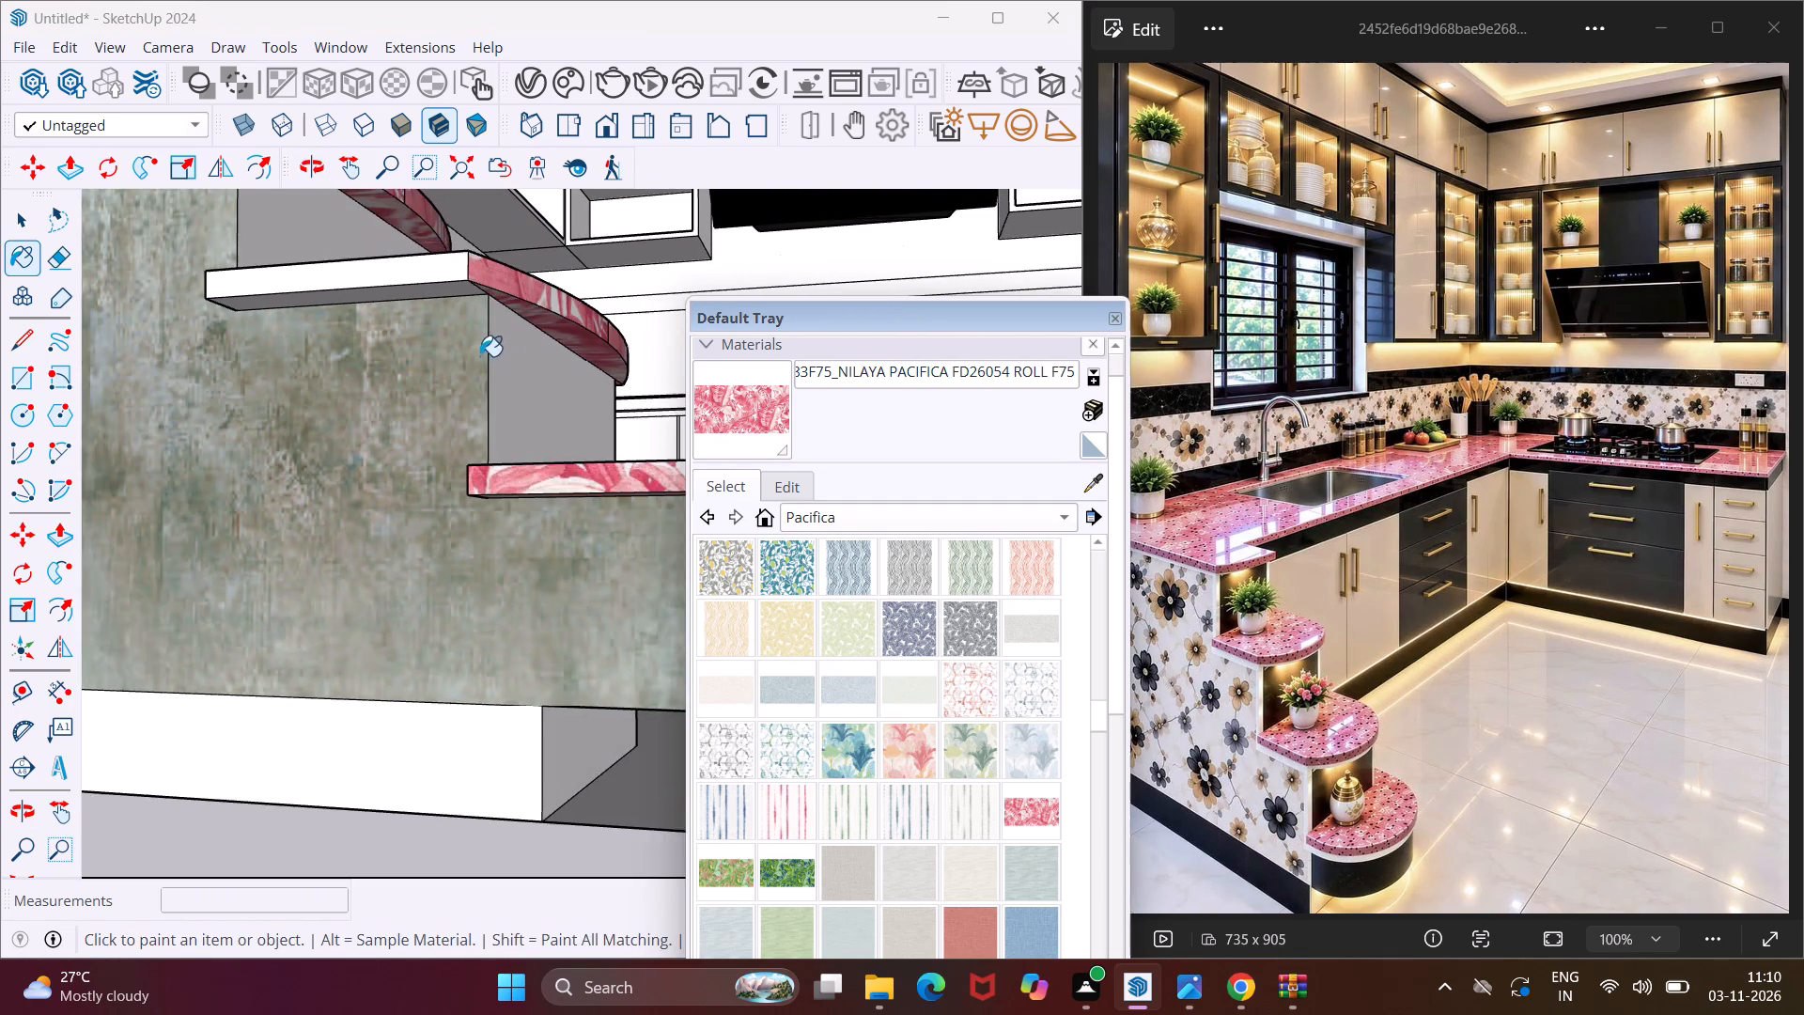
scroll(447, 323, "down", 6)
scroll(423, 309, "up", 2)
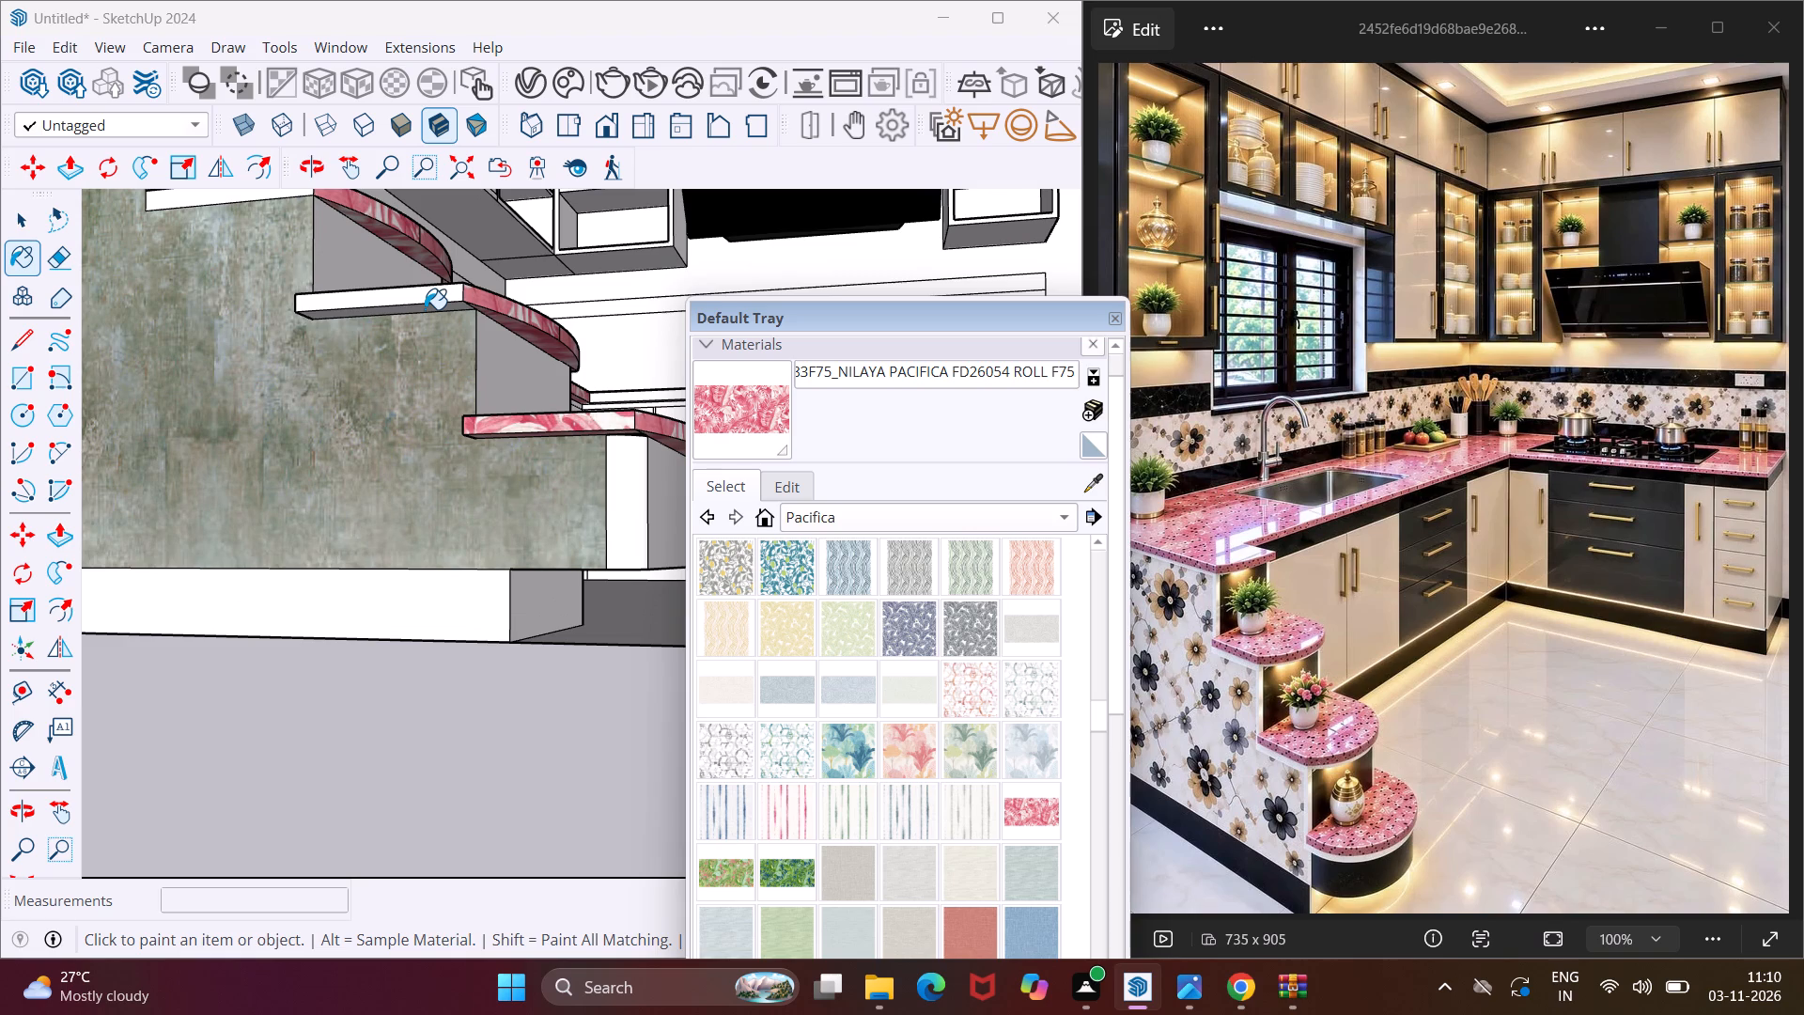
left_click(425, 309)
middle_click_drag(401, 277, 482, 418)
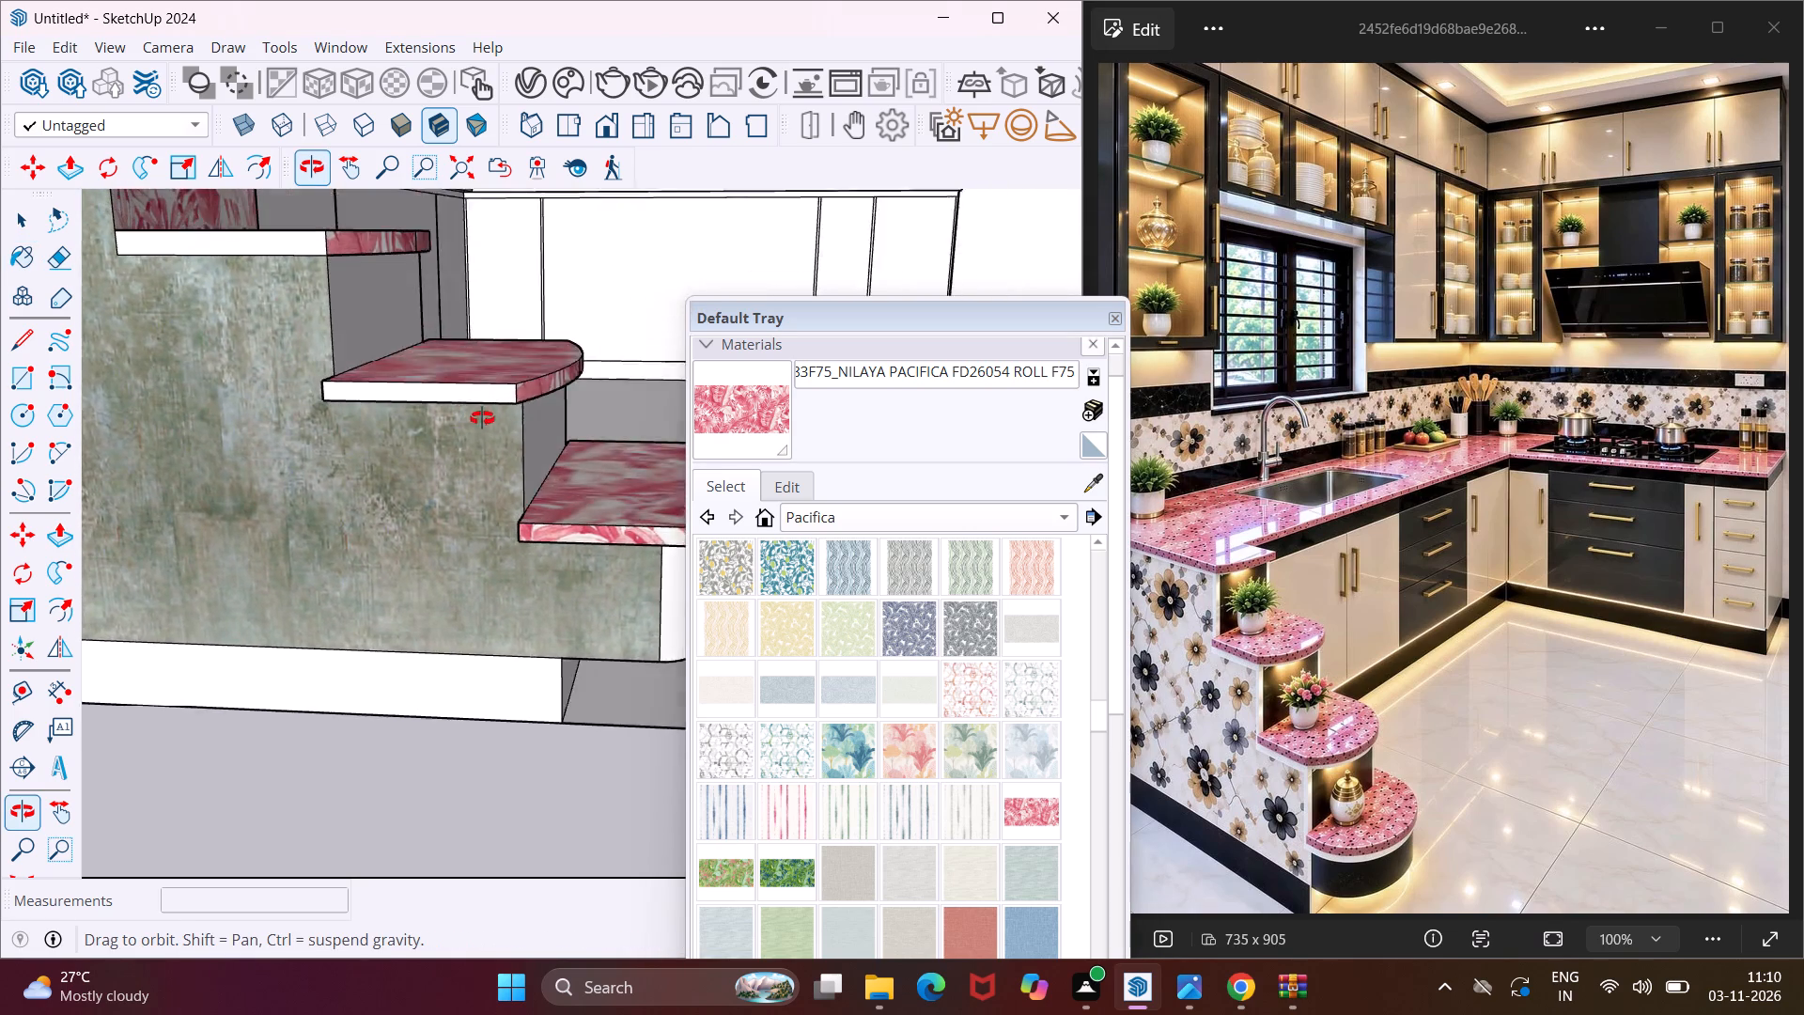
middle_click_drag(482, 418, 491, 437)
left_click(271, 272)
scroll(271, 272, "down", 2)
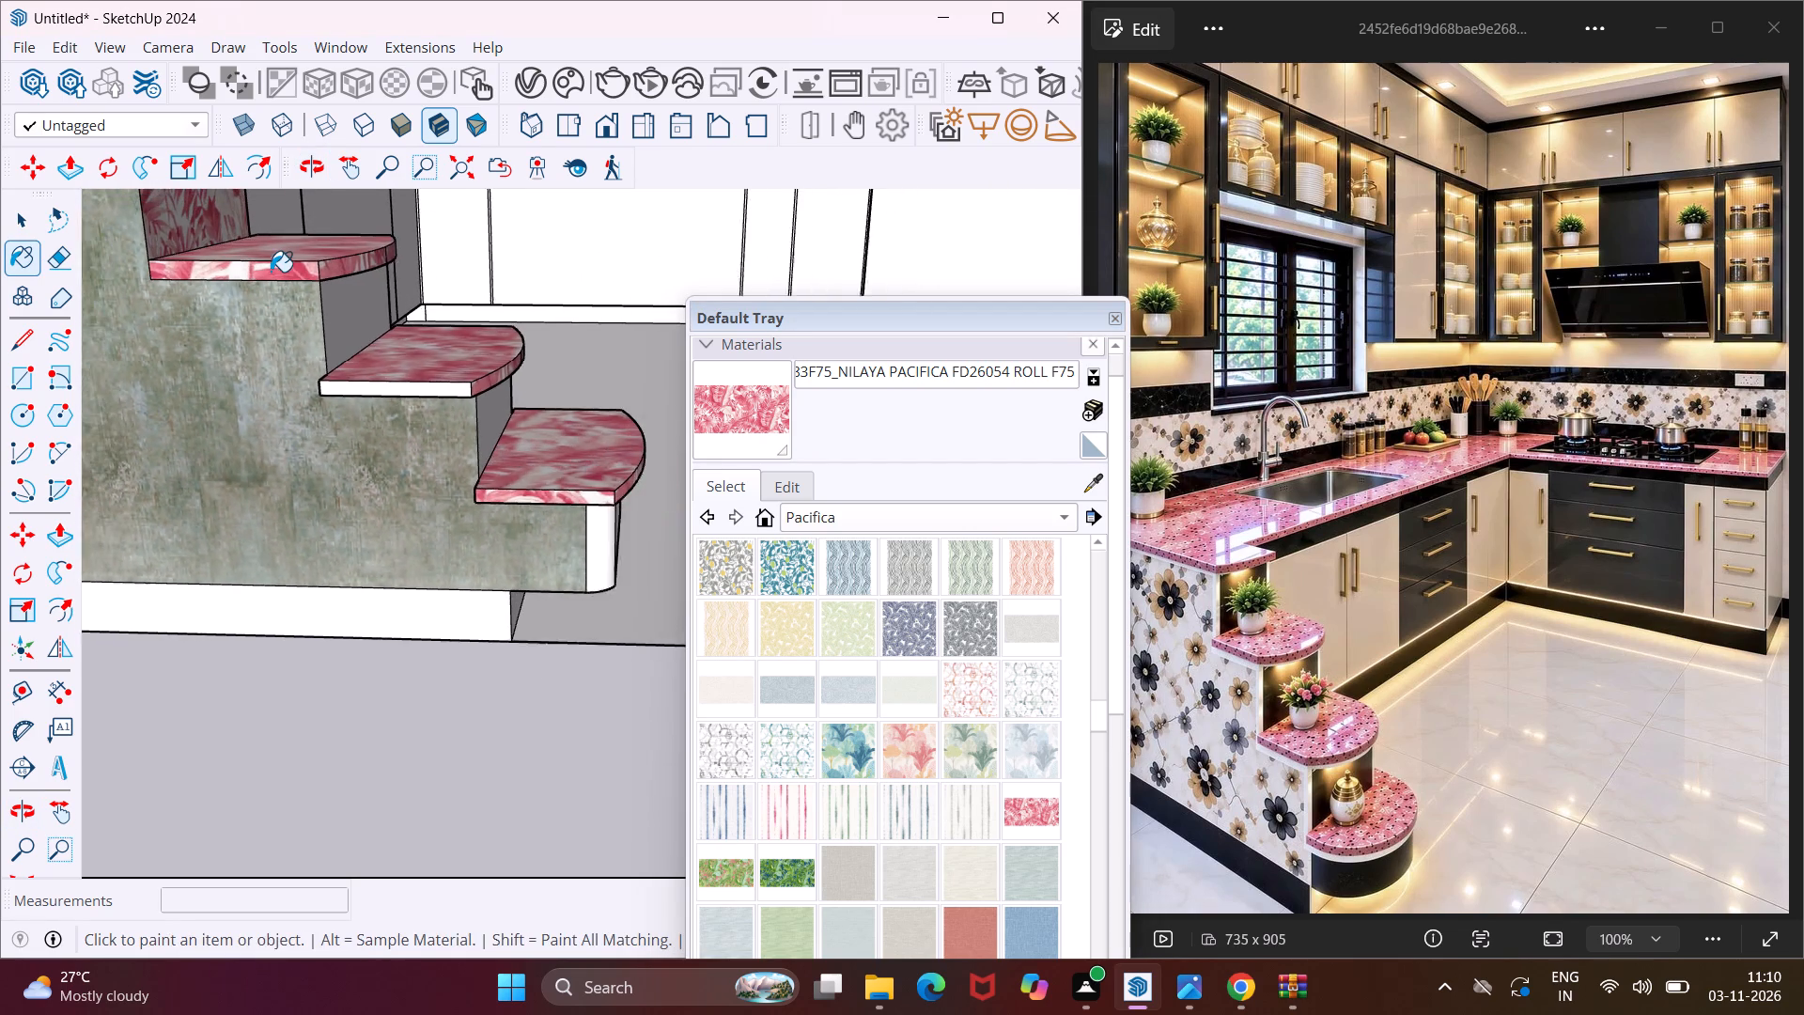
scroll(271, 272, "down", 2)
scroll(384, 361, "up", 3)
left_click(420, 385)
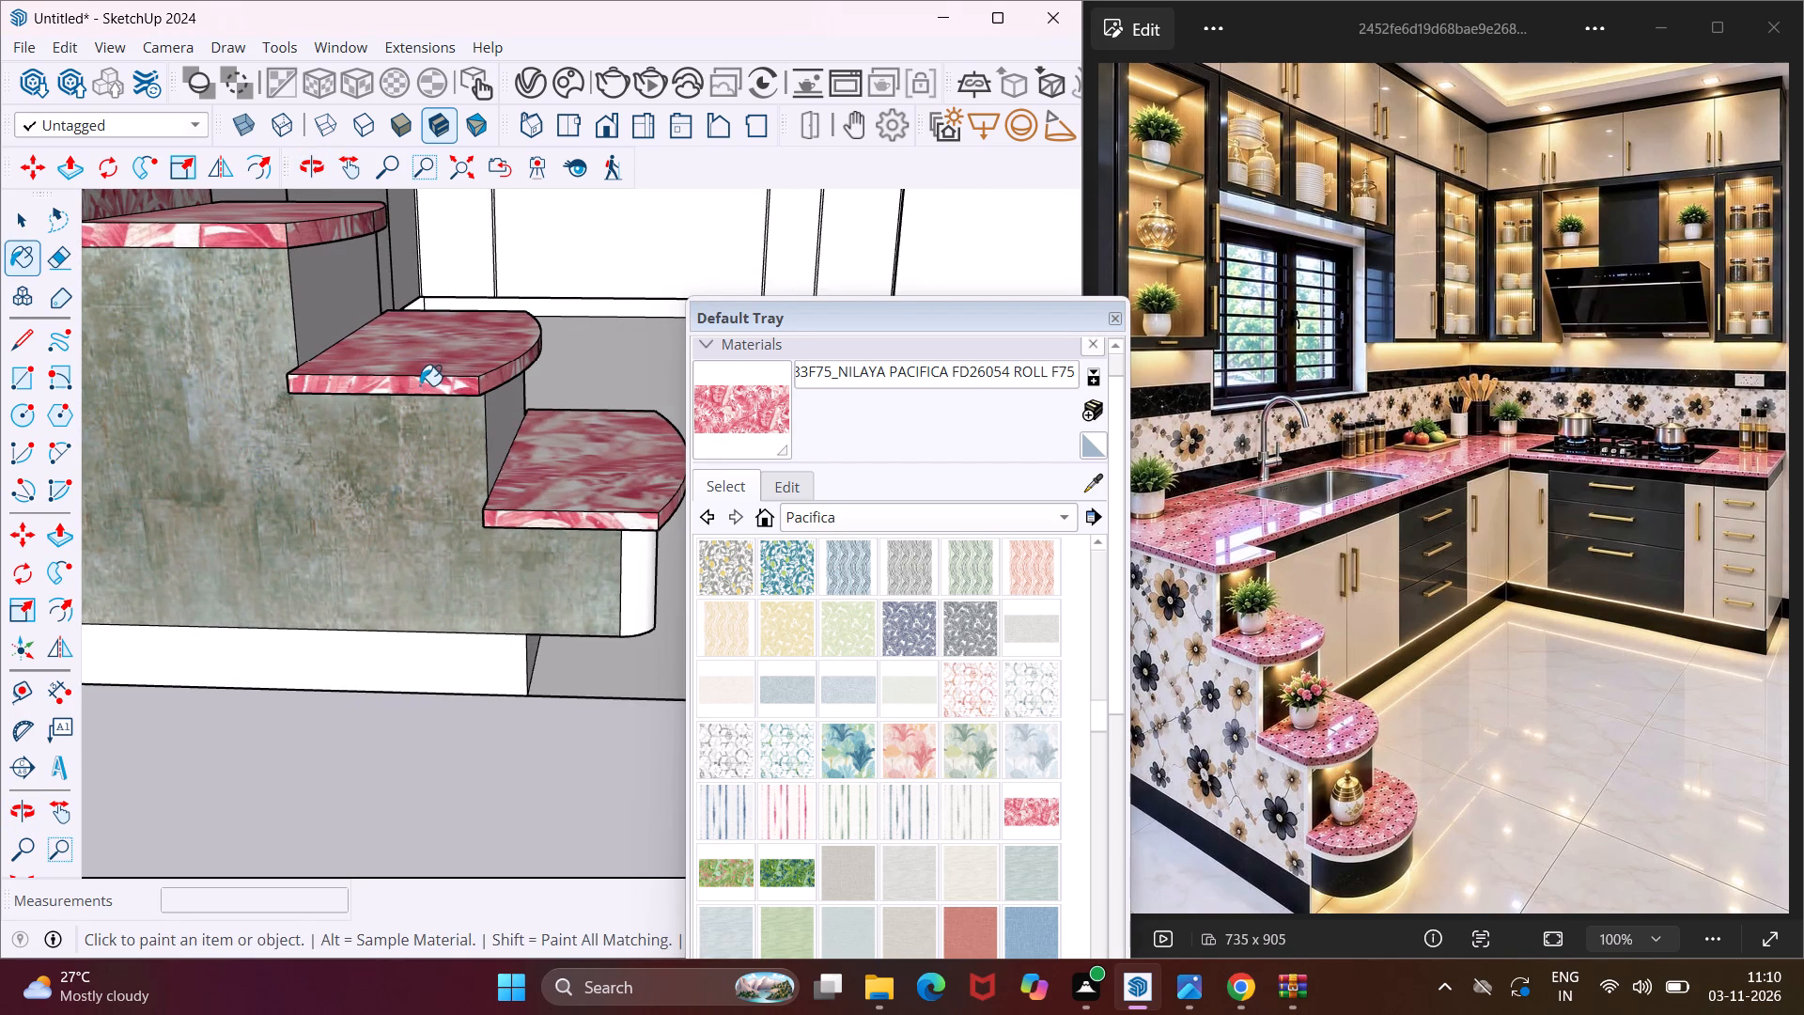
Paint the front edge and top surface of the countertop's second leg with the pink leaf wallpaper.
middle_click_drag(394, 380, 205, 482)
scroll(210, 487, "down", 9)
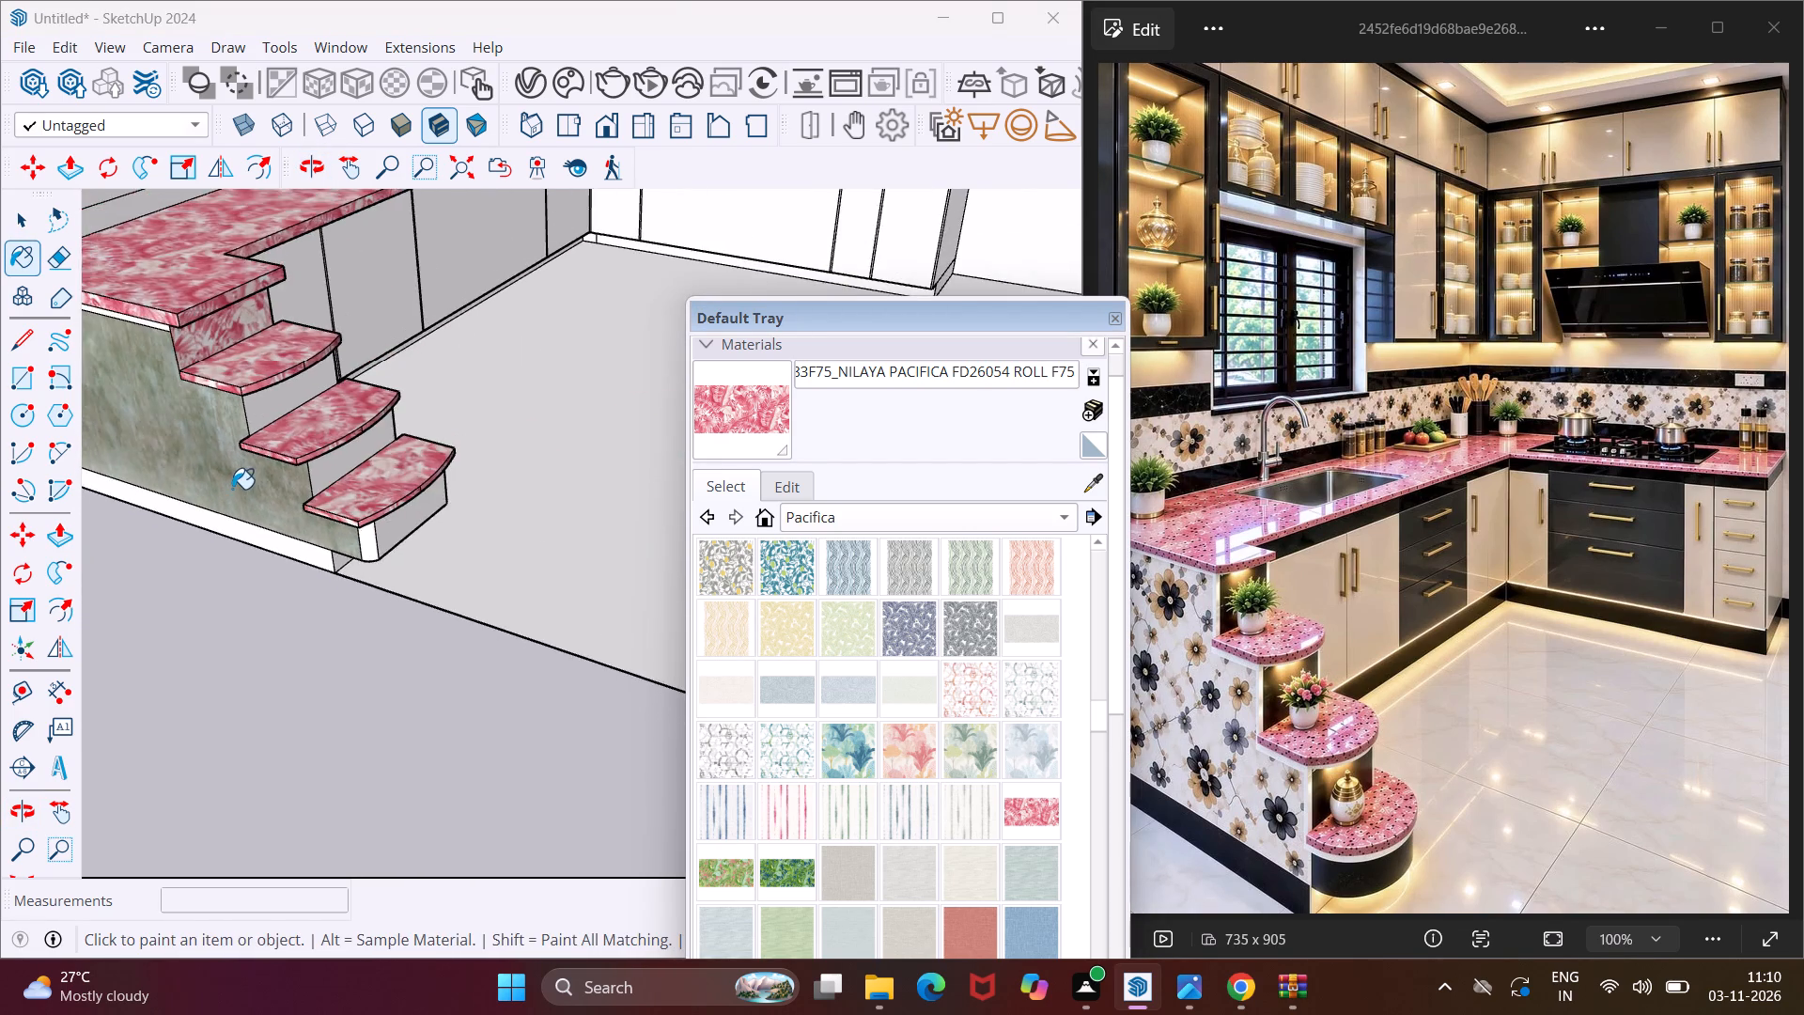
scroll(232, 488, "down", 4)
middle_click_drag(157, 366, 172, 363)
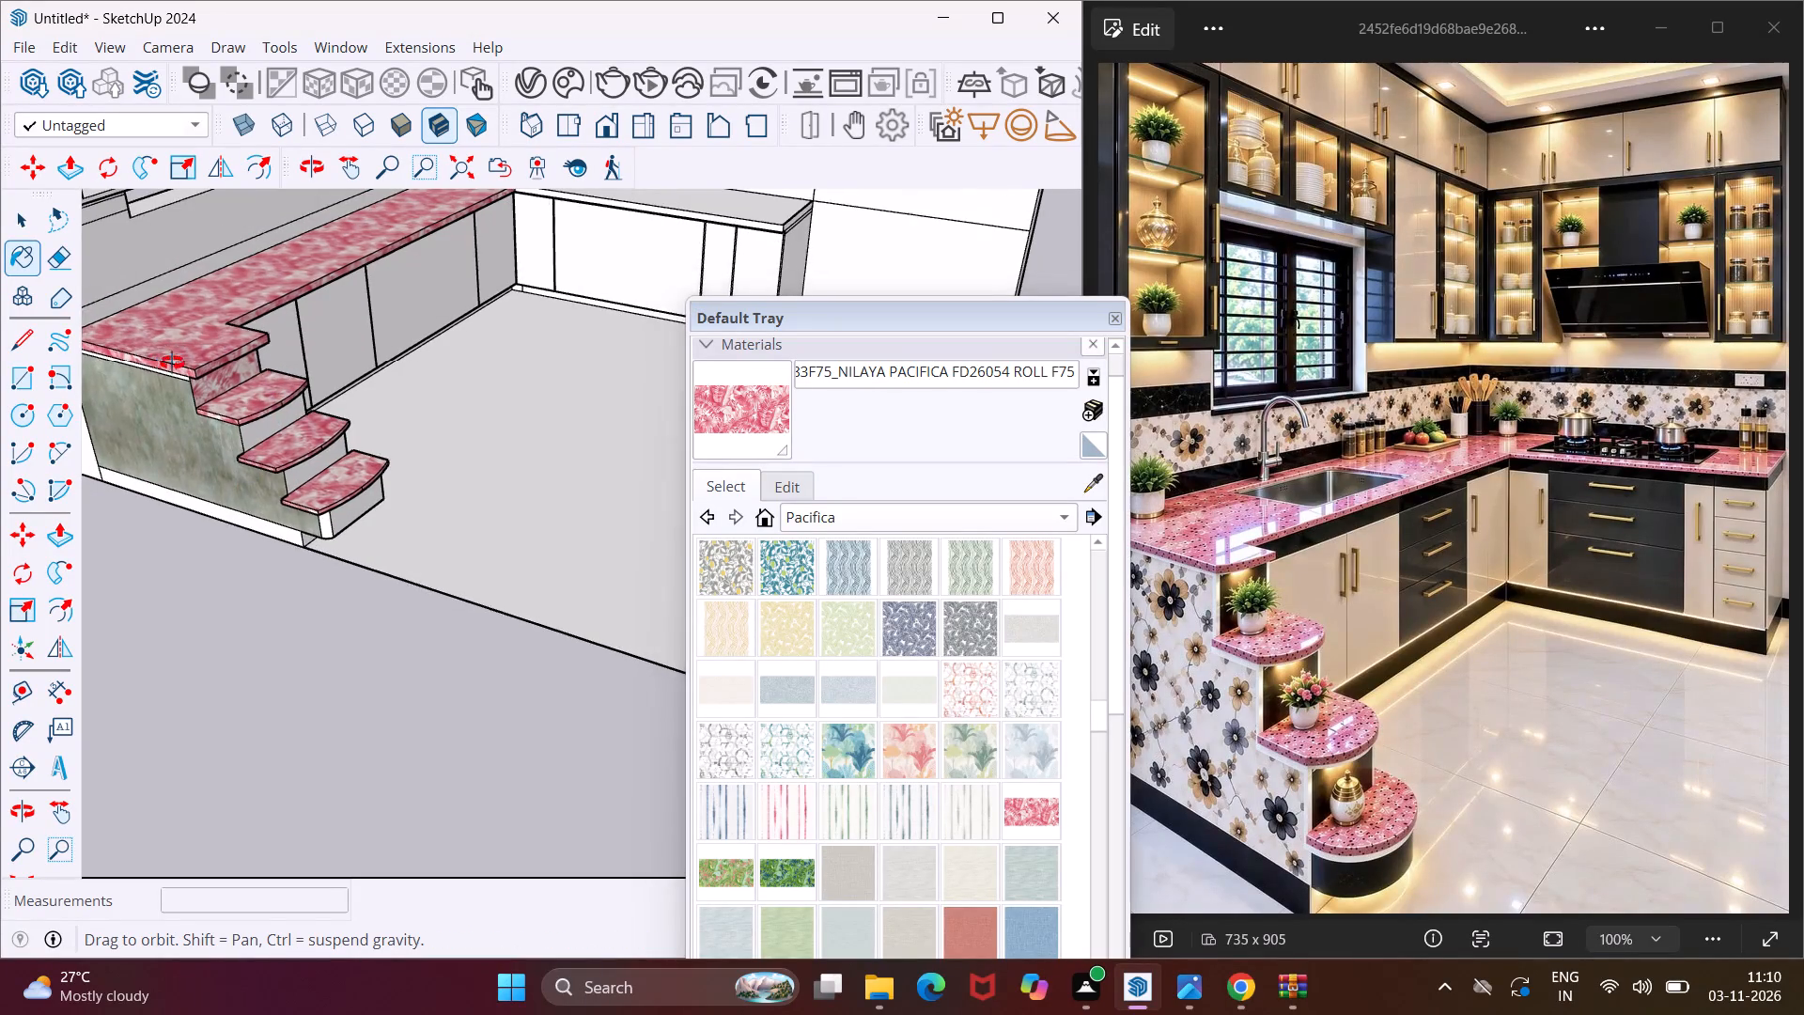
middle_click_drag(172, 363, 657, 184)
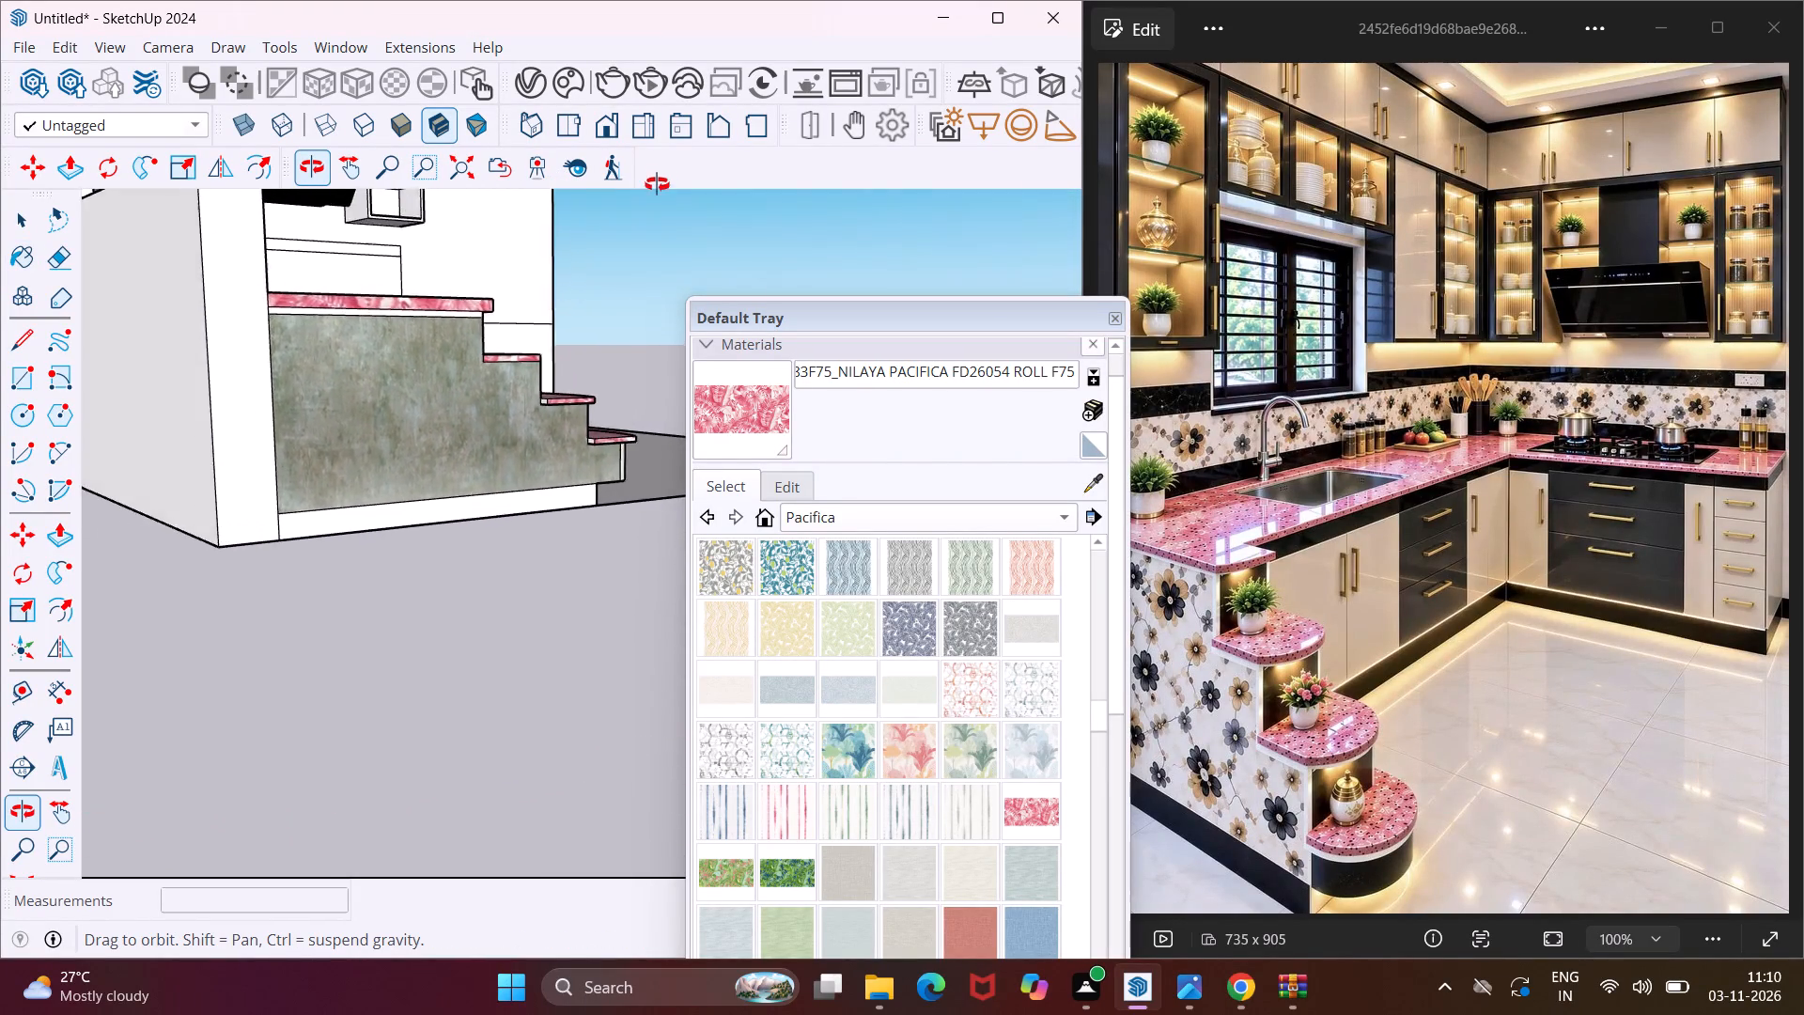
middle_click_drag(657, 184, 532, 195)
scroll(358, 294, "up", 4)
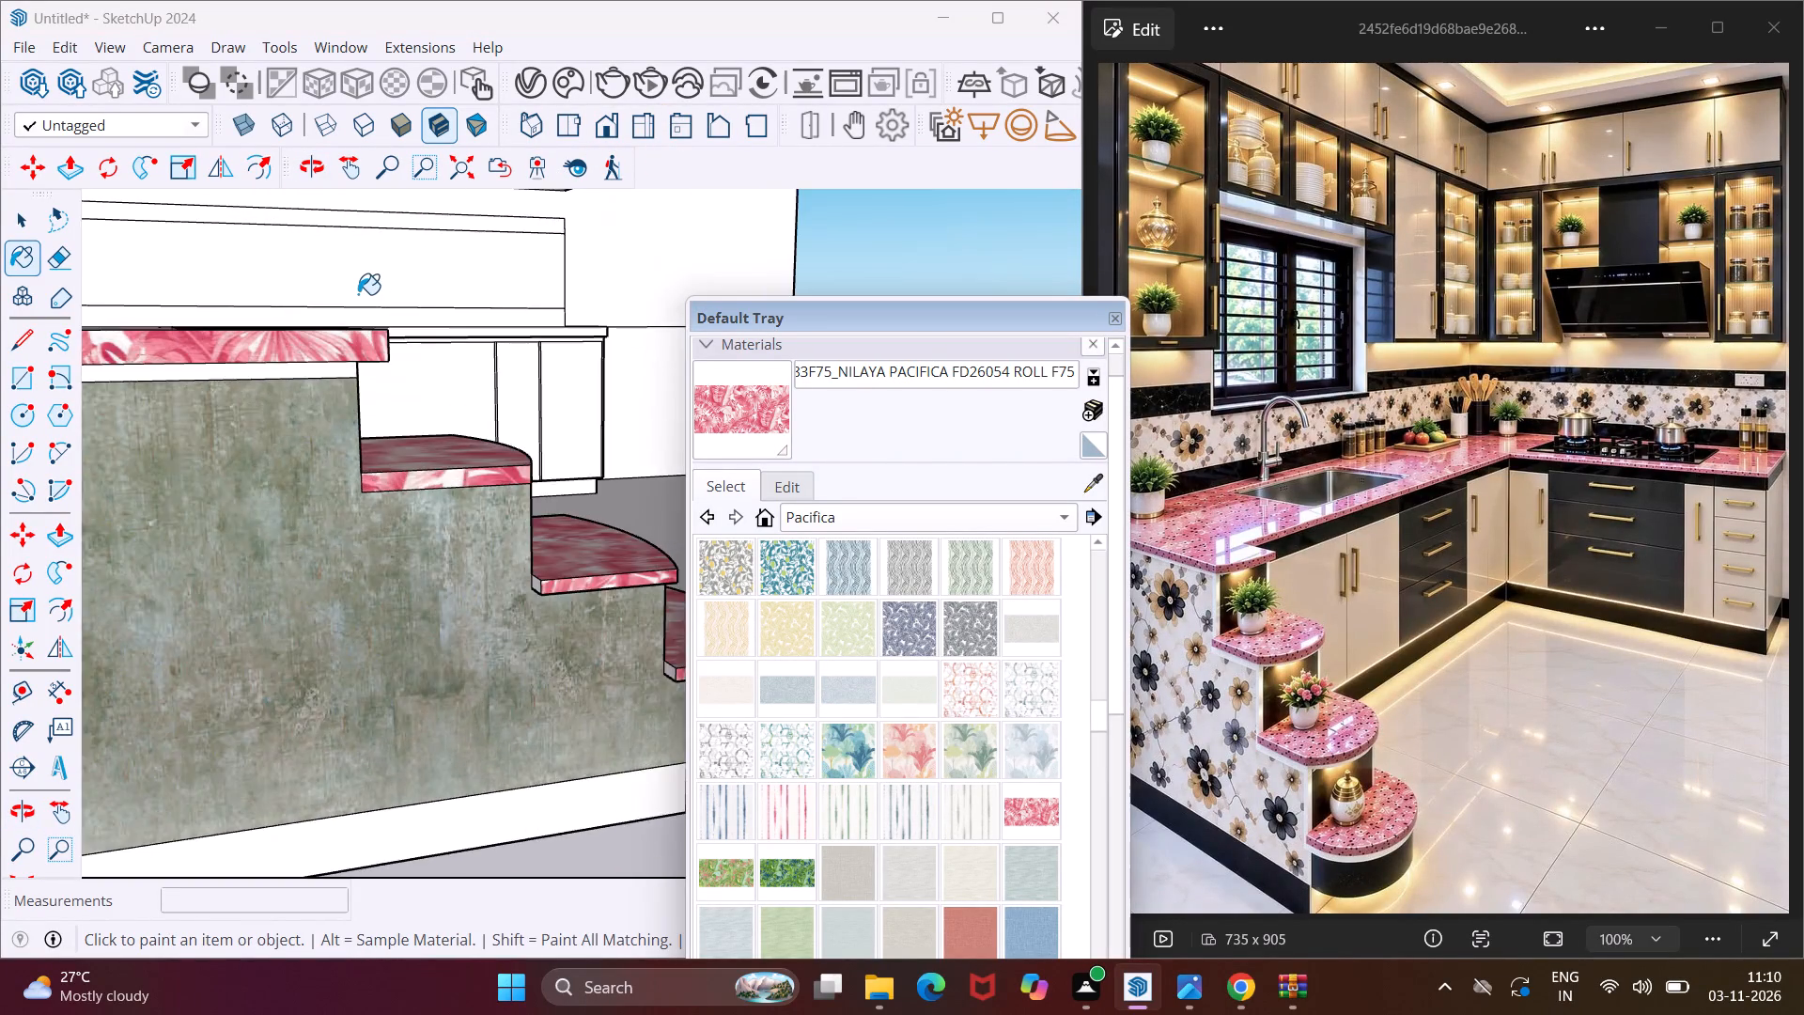
scroll(358, 294, "up", 4)
middle_click_drag(384, 339, 174, 485)
scroll(380, 377, "up", 3)
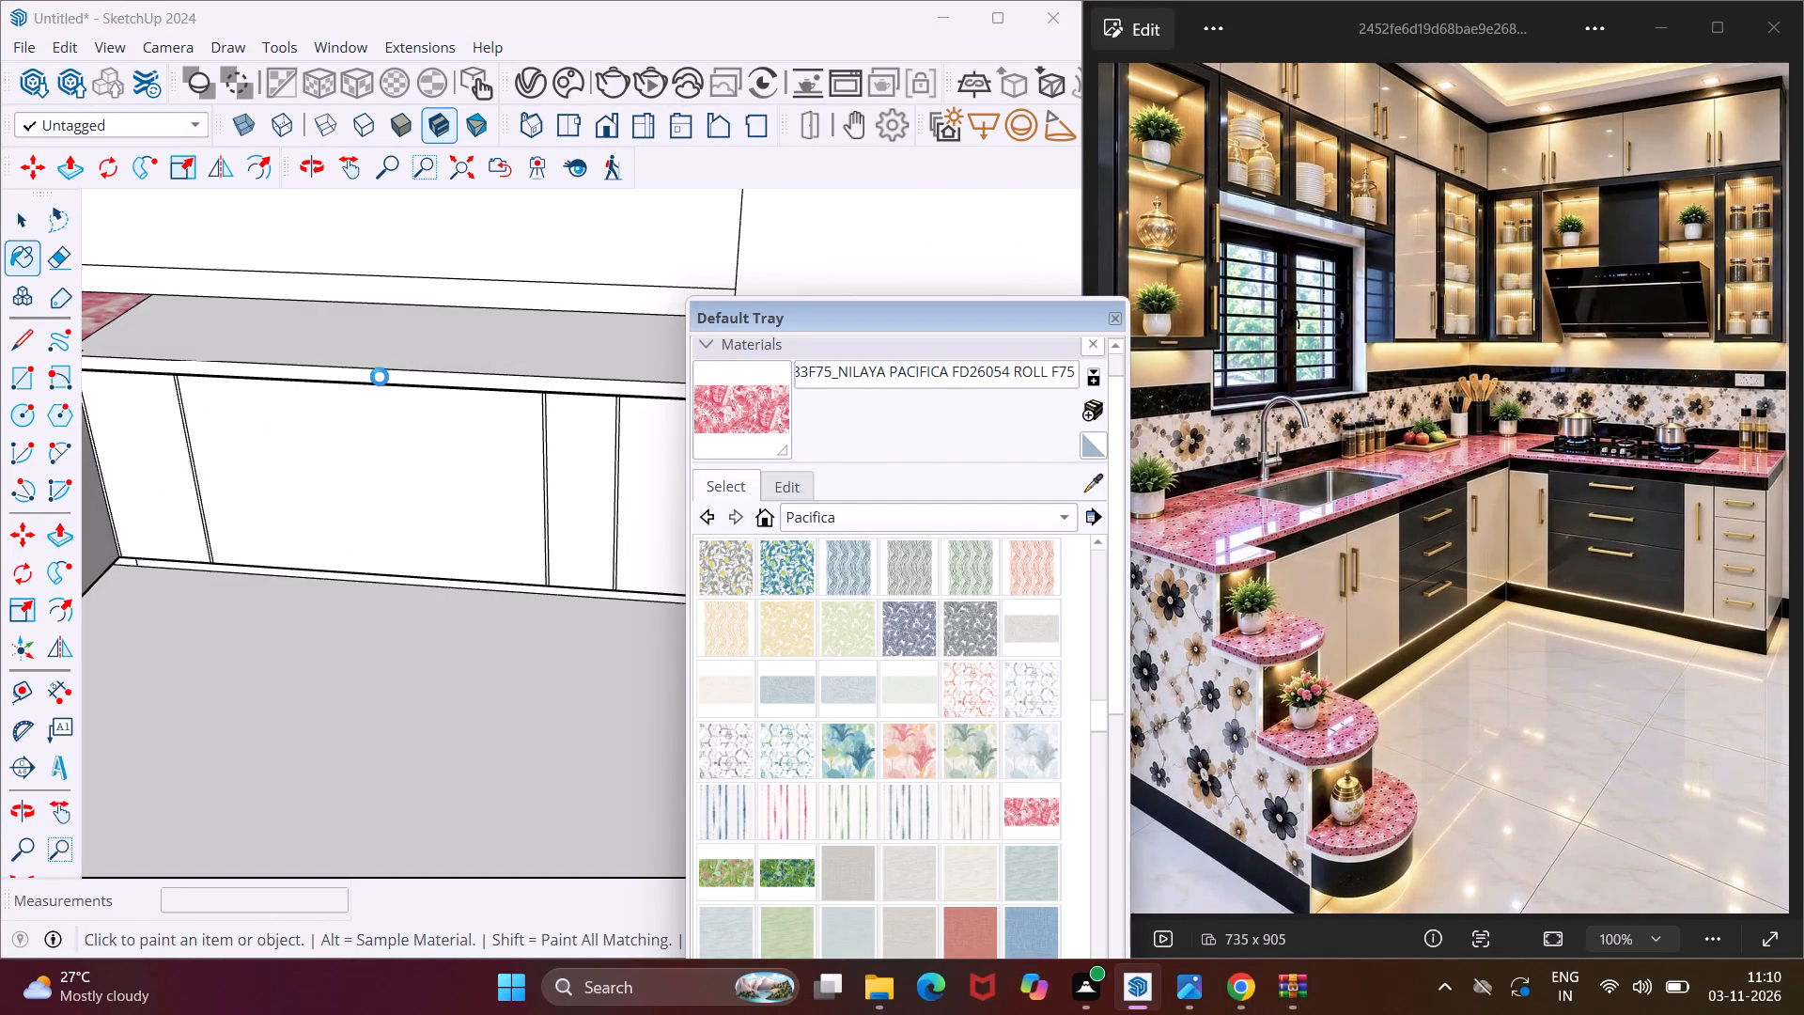
left_click(374, 373)
left_click(384, 354)
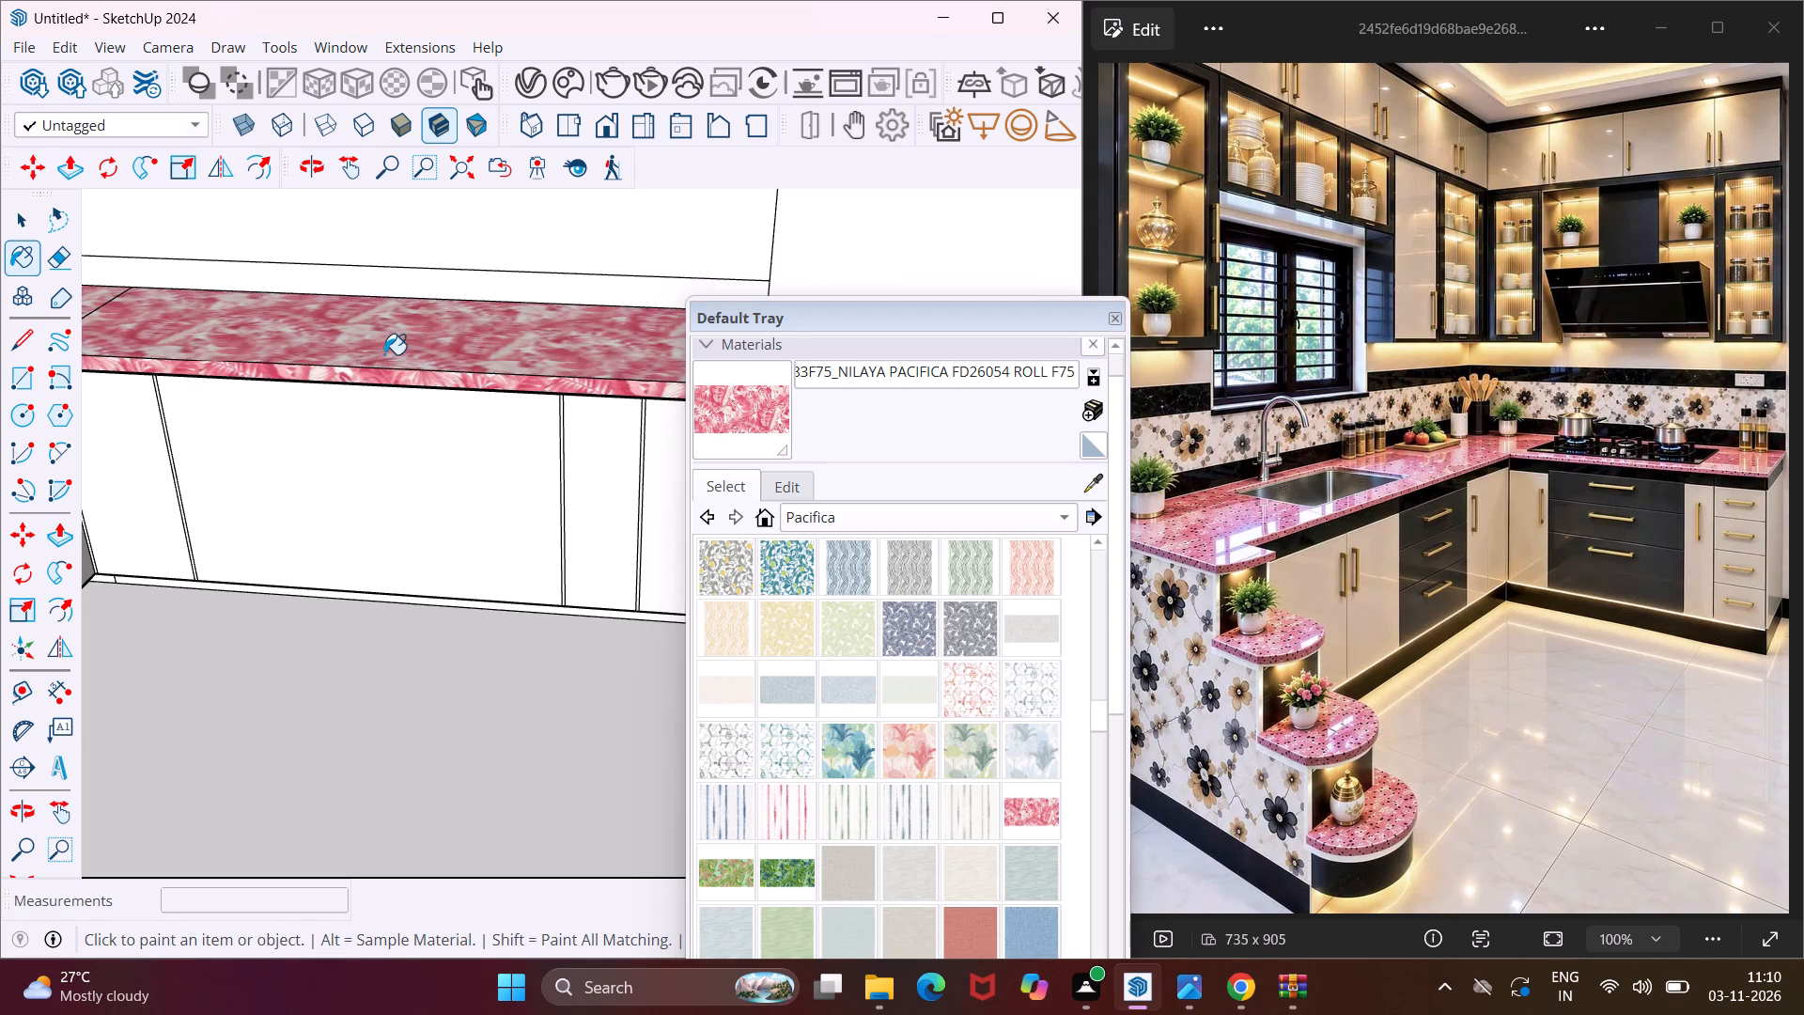
Paint the end edge and underside of the countertop's second leg with the pink leaf wallpaper.
scroll(390, 353, "up", 1)
scroll(383, 347, "down", 4)
middle_click_drag(421, 352, 176, 299)
scroll(459, 354, "up", 3)
middle_click_drag(476, 351, 272, 273)
scroll(285, 273, "up", 1)
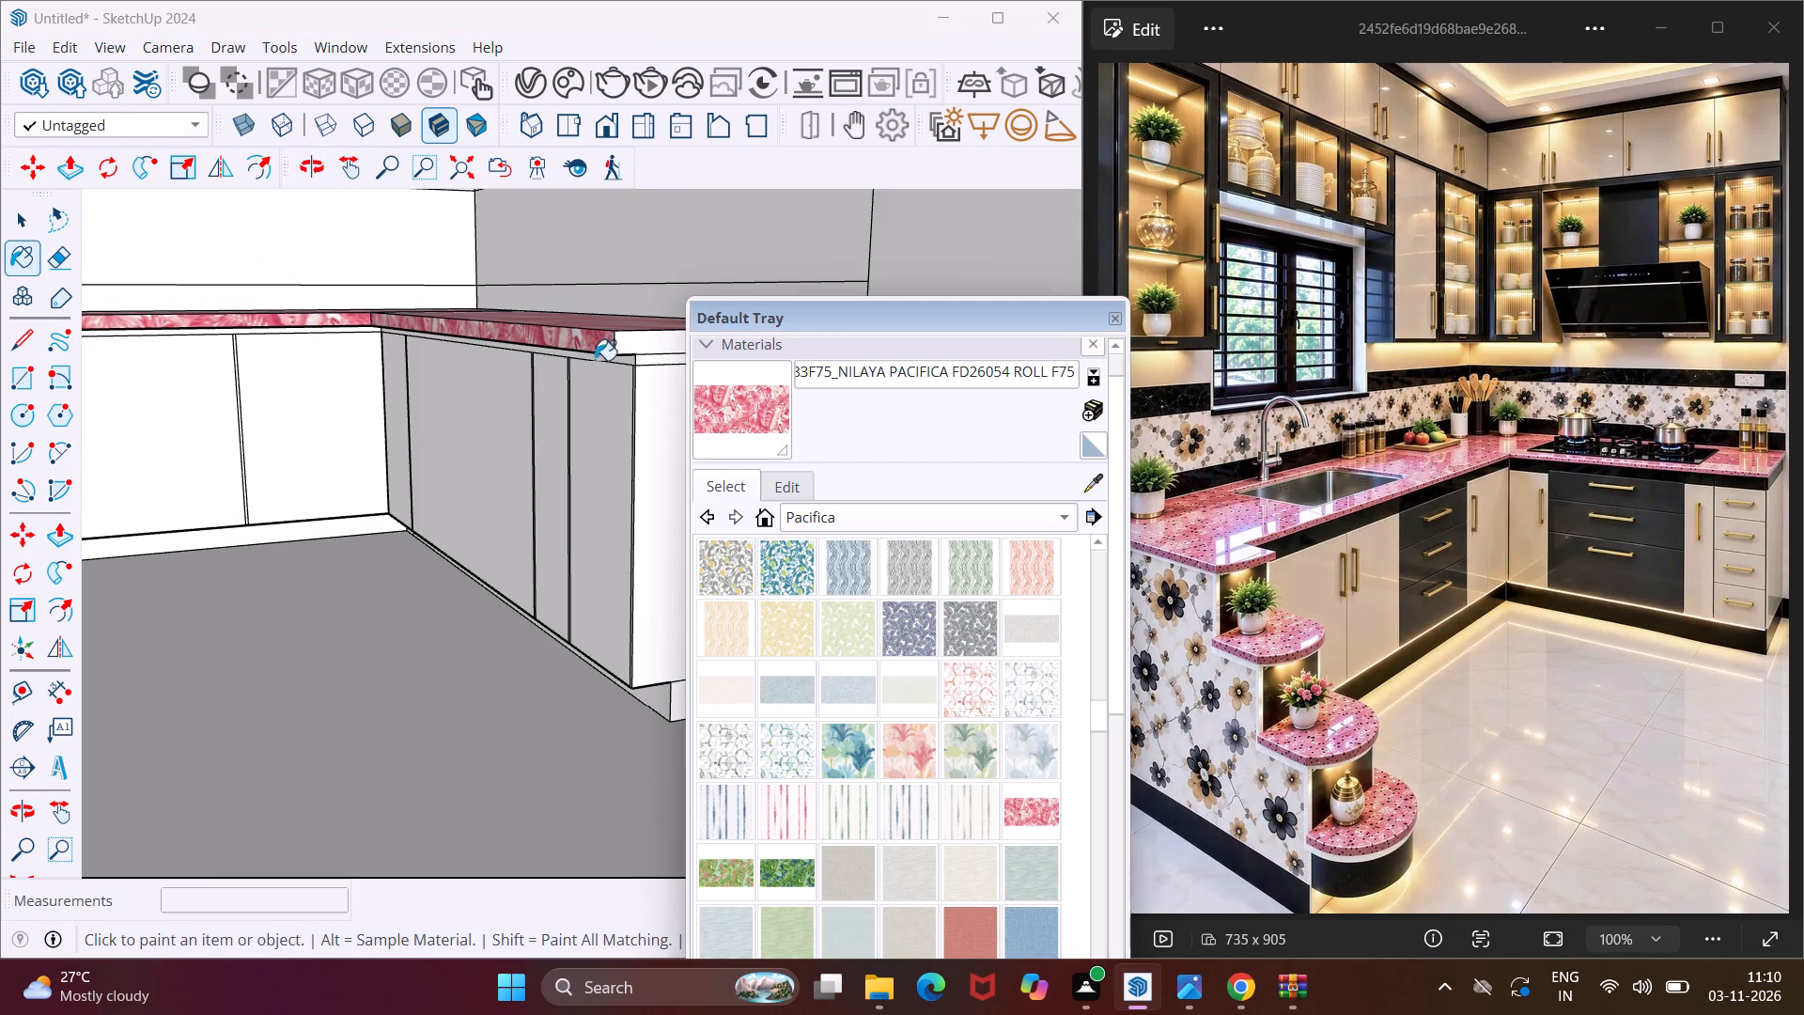
scroll(633, 344, "up", 4)
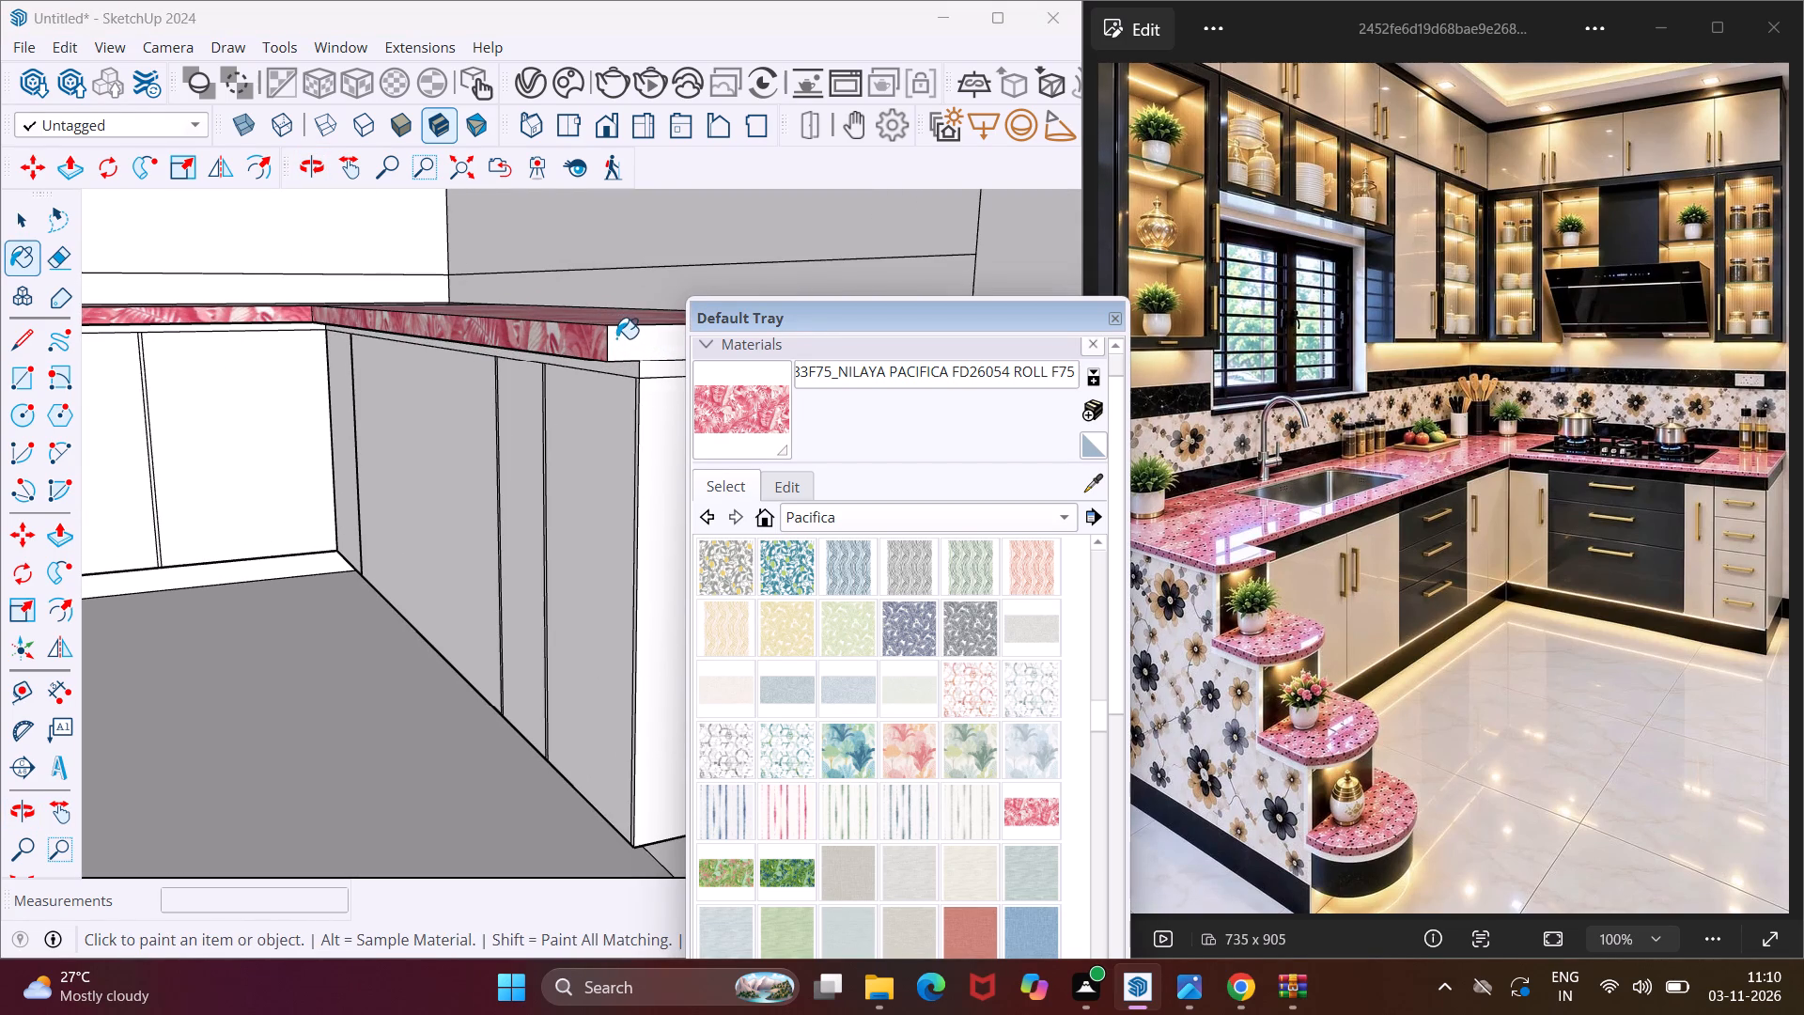
left_click(616, 338)
middle_click_drag(617, 338, 675, 274)
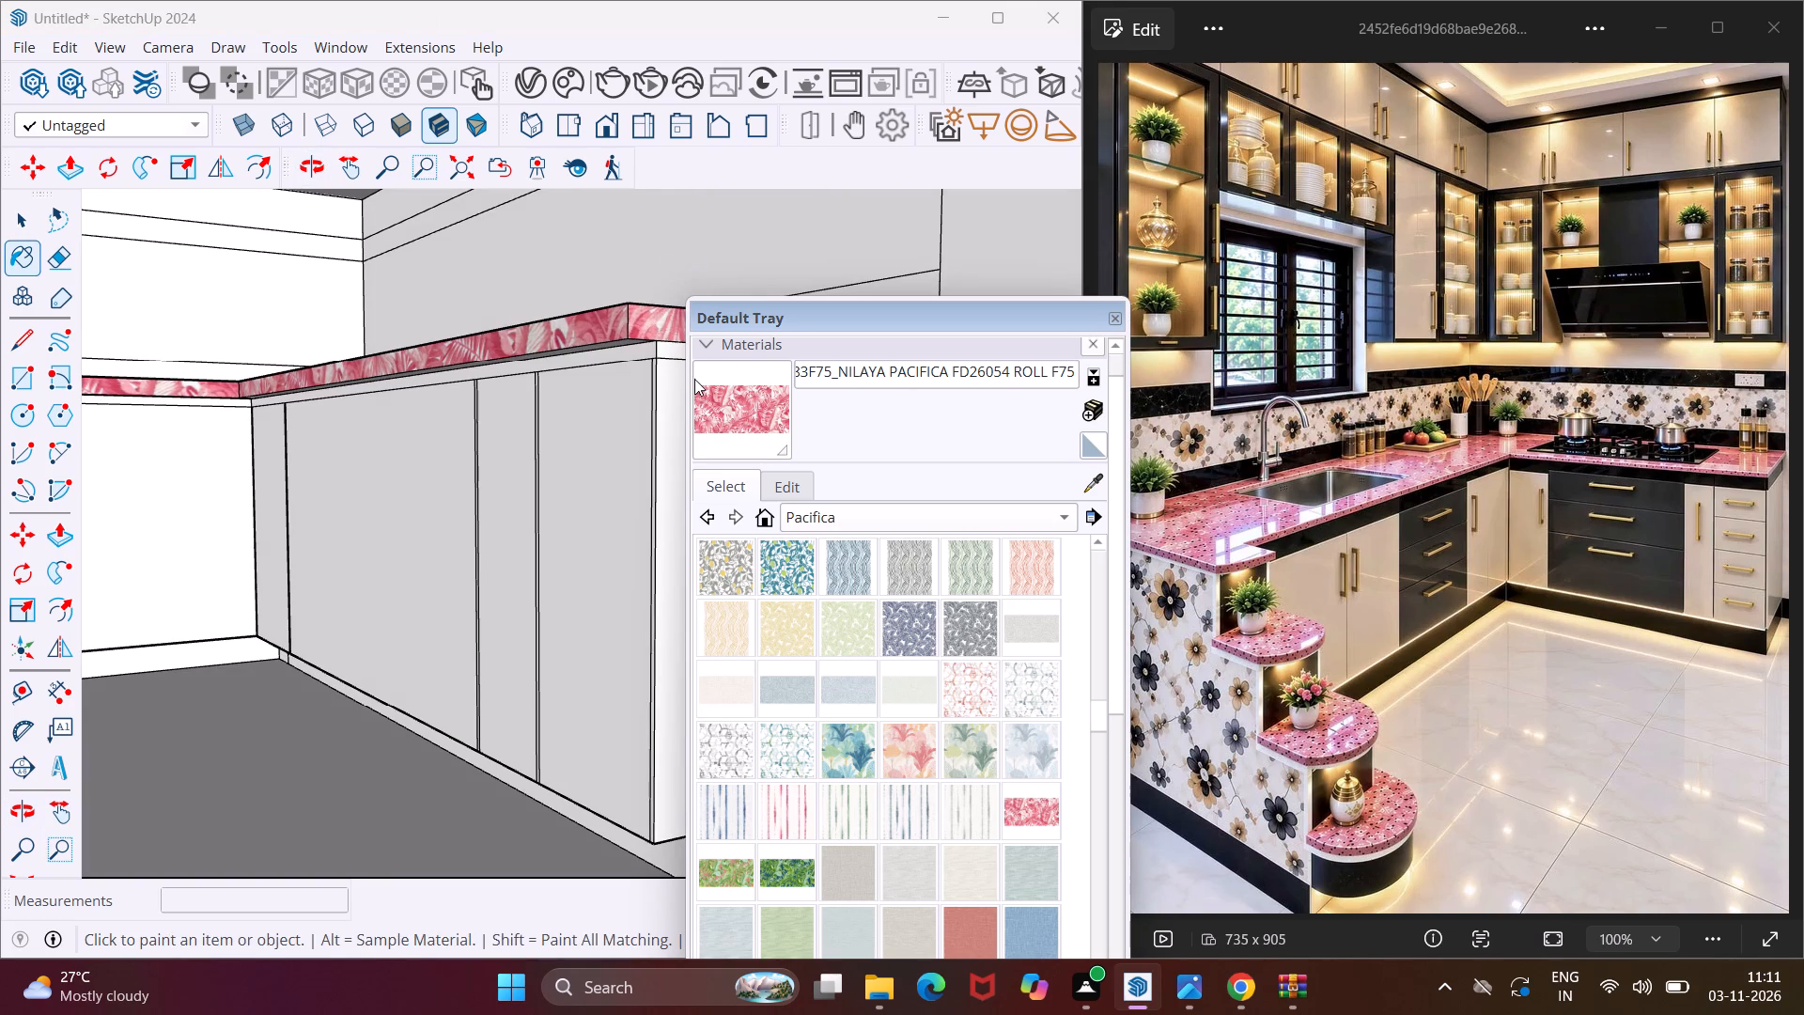
scroll(640, 351, "up", 9)
middle_click_drag(611, 334, 619, 301)
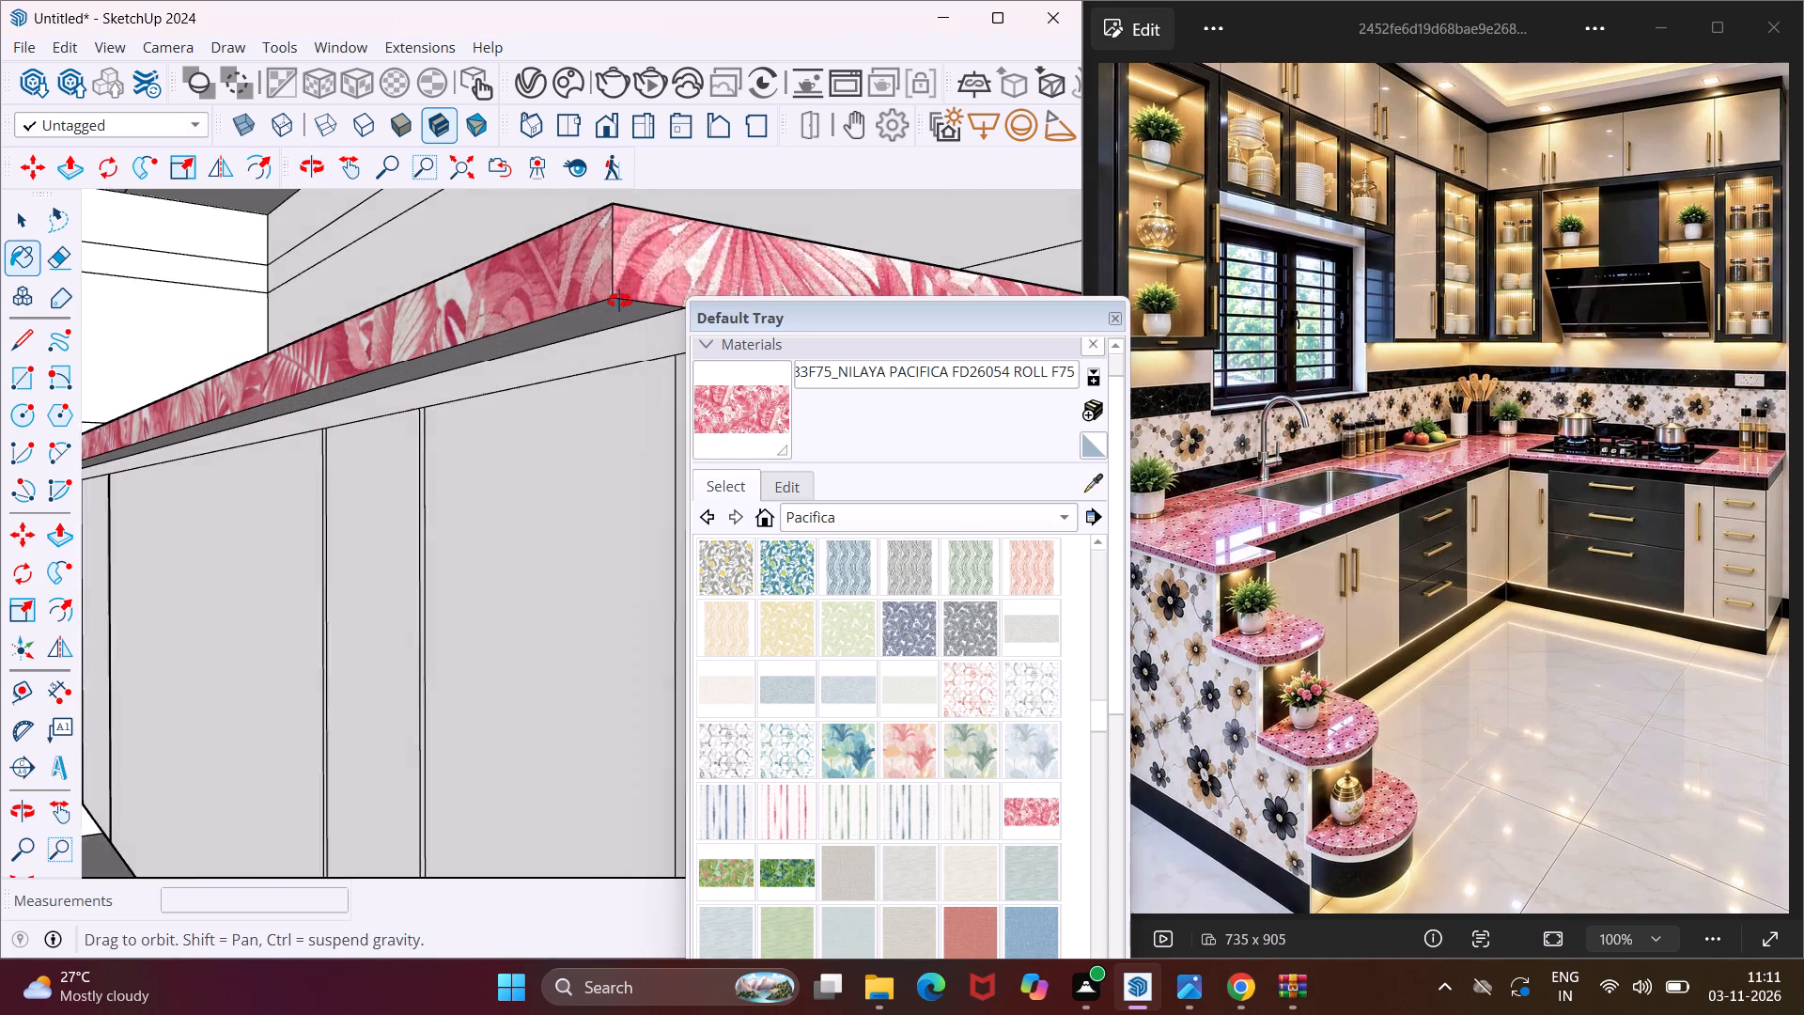
middle_click_drag(619, 301, 620, 300)
left_click(620, 304)
Inspect the painted countertop around its inner corner and along both legs.
scroll(561, 320, "down", 6)
scroll(476, 355, "down", 2)
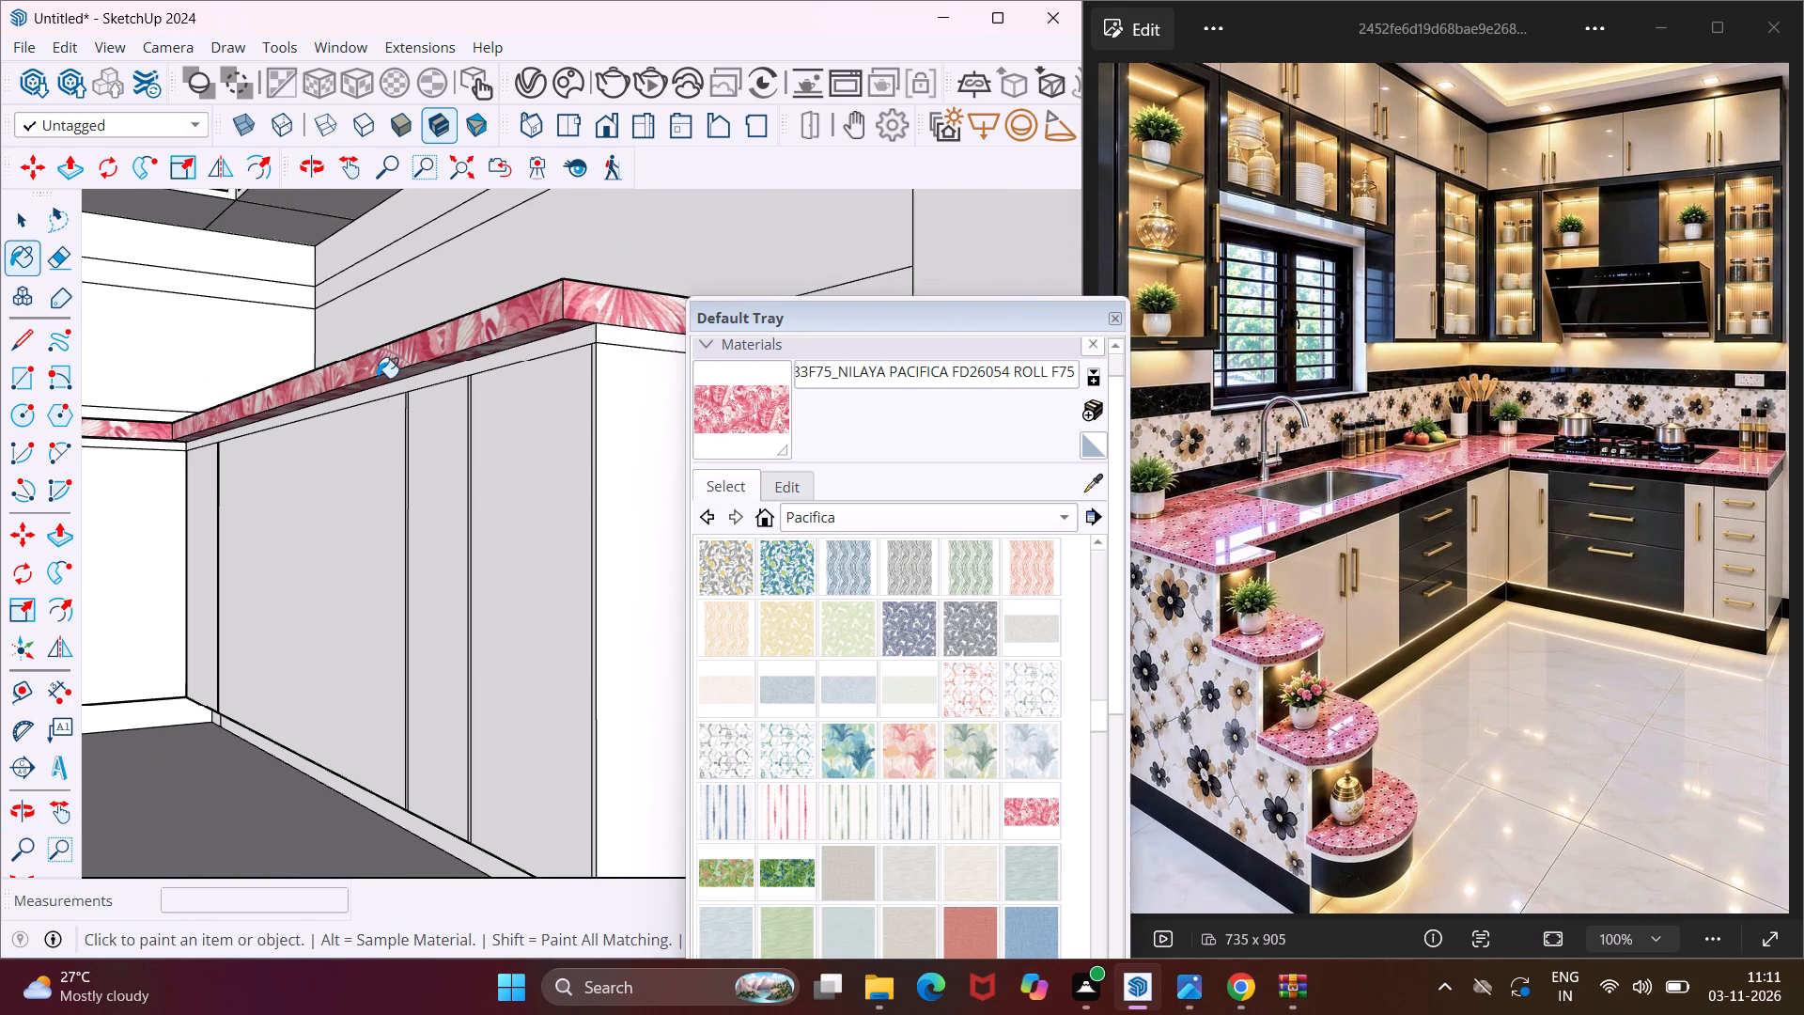
scroll(156, 425, "up", 17)
middle_click_drag(150, 473, 350, 619)
scroll(363, 512, "down", 2)
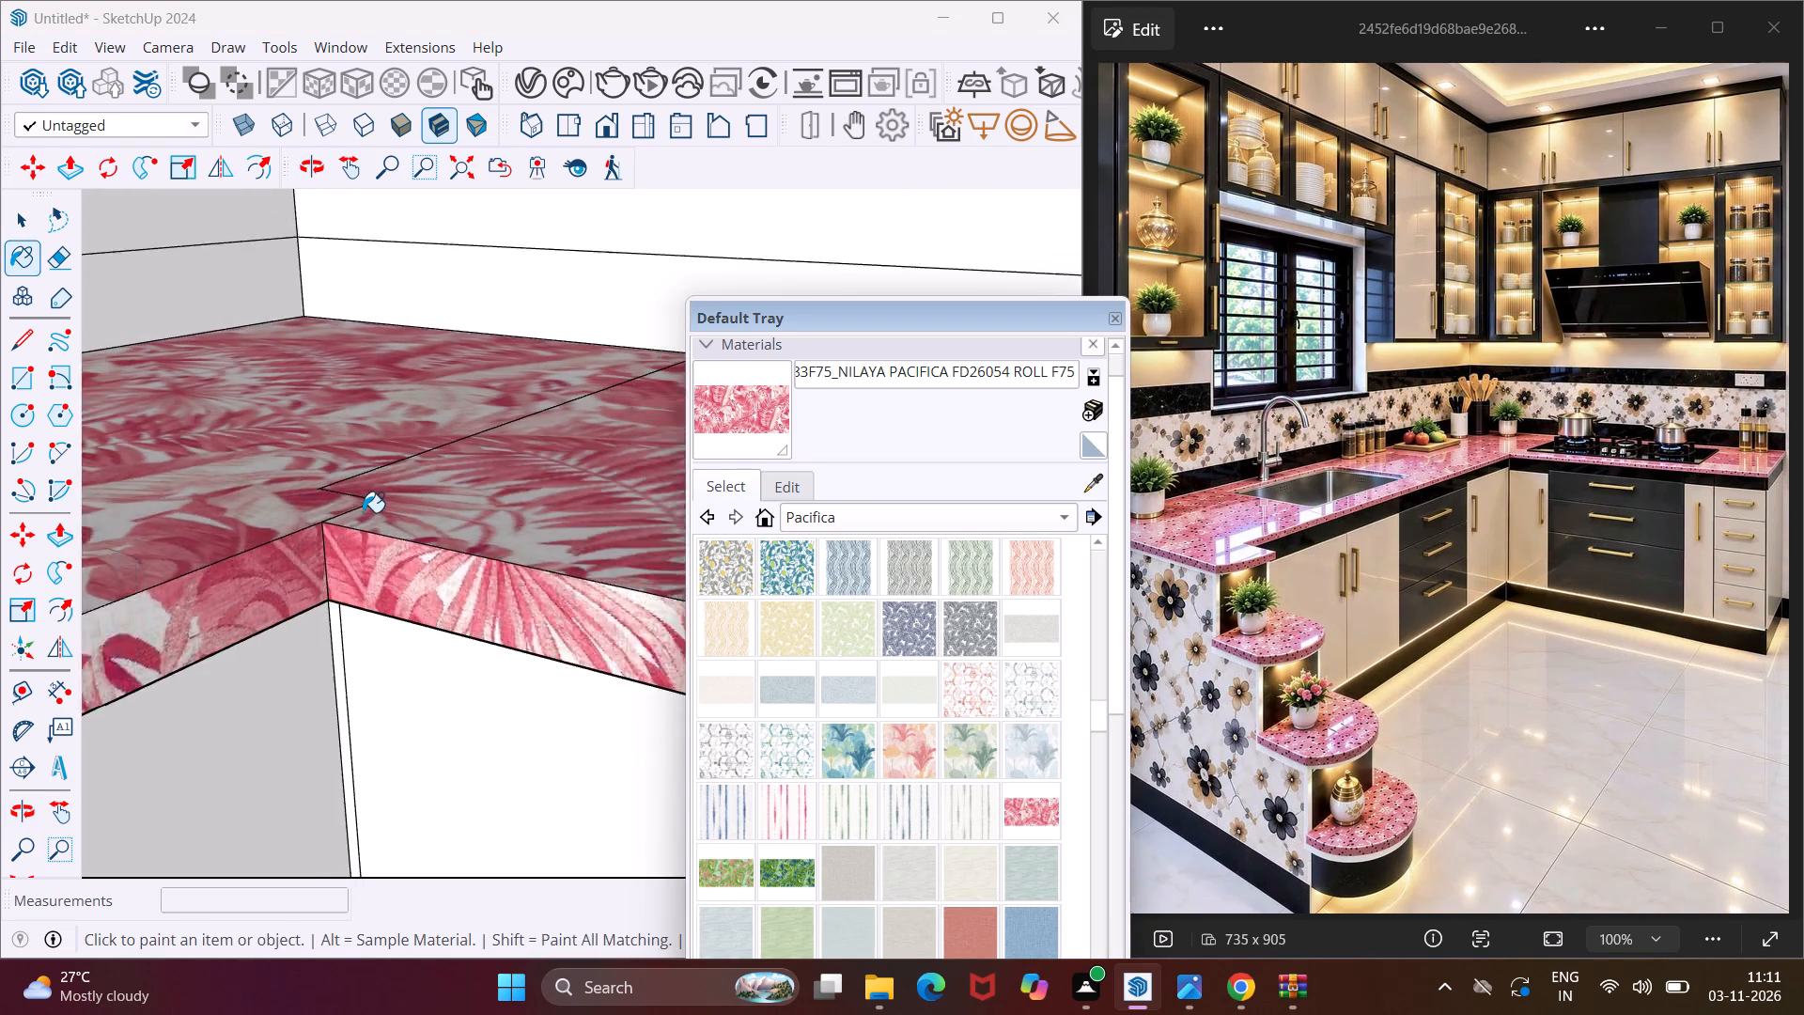
scroll(363, 512, "down", 14)
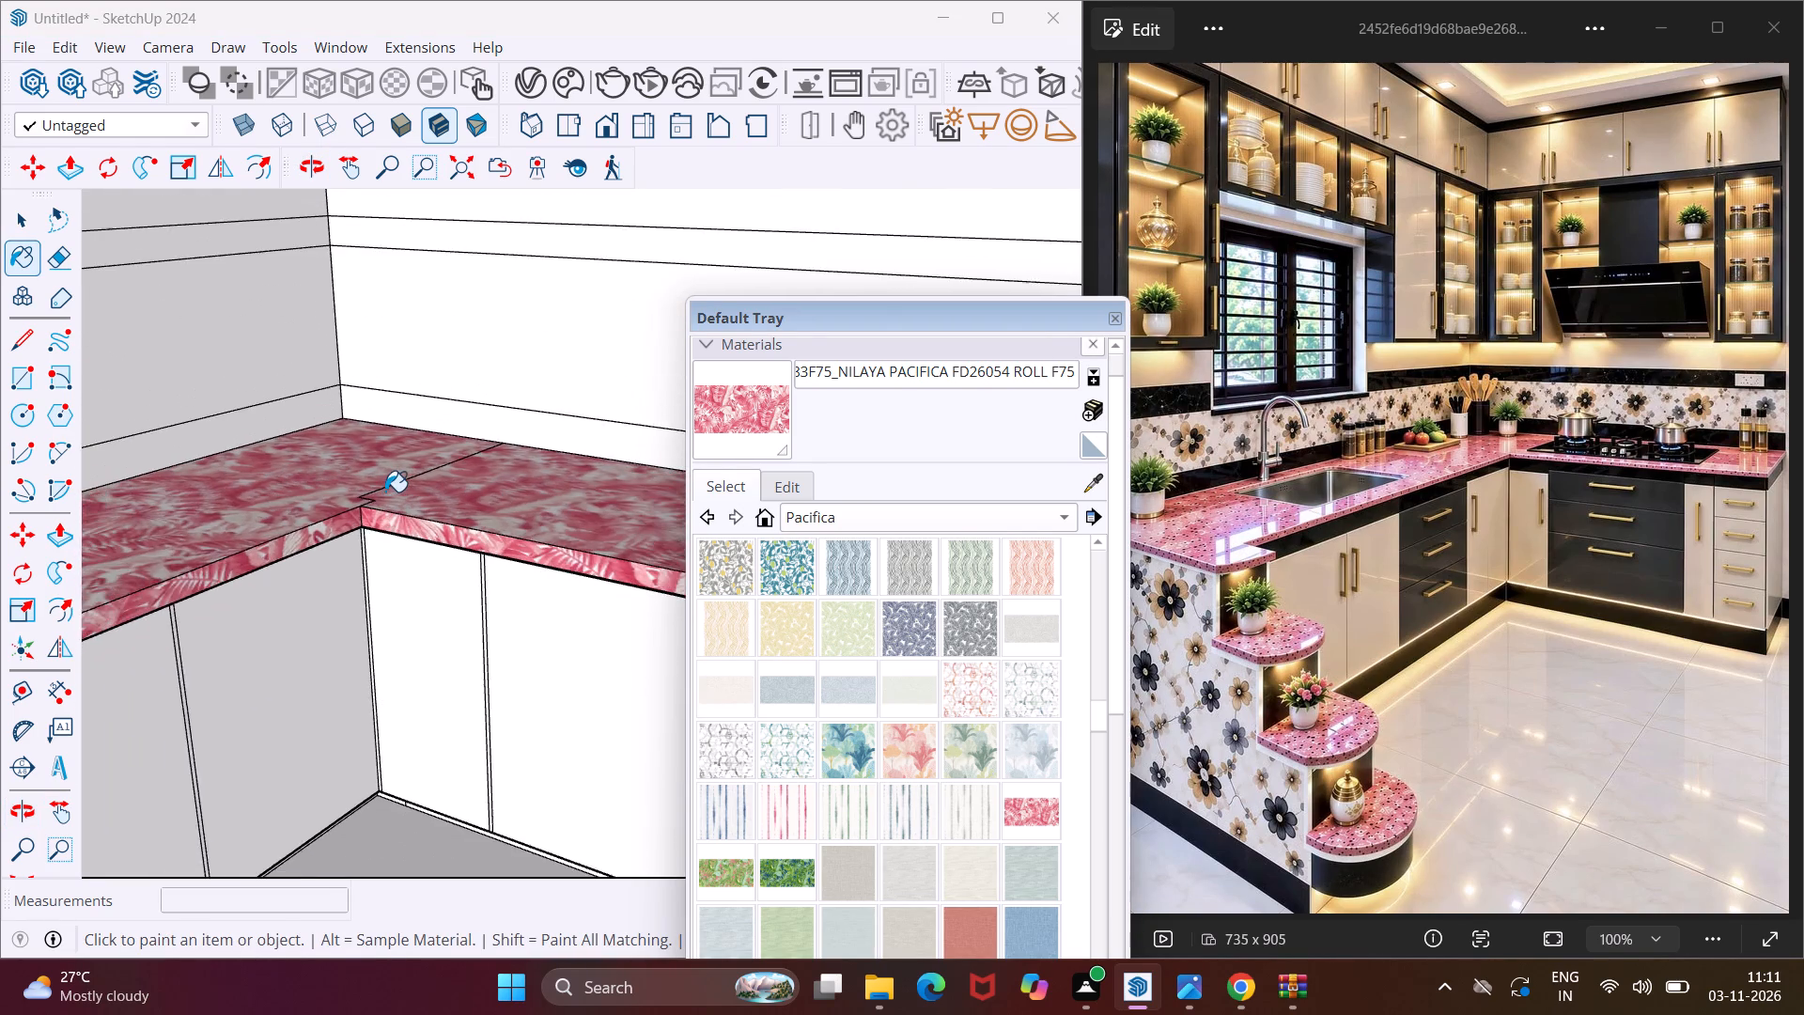
scroll(385, 492, "down", 9)
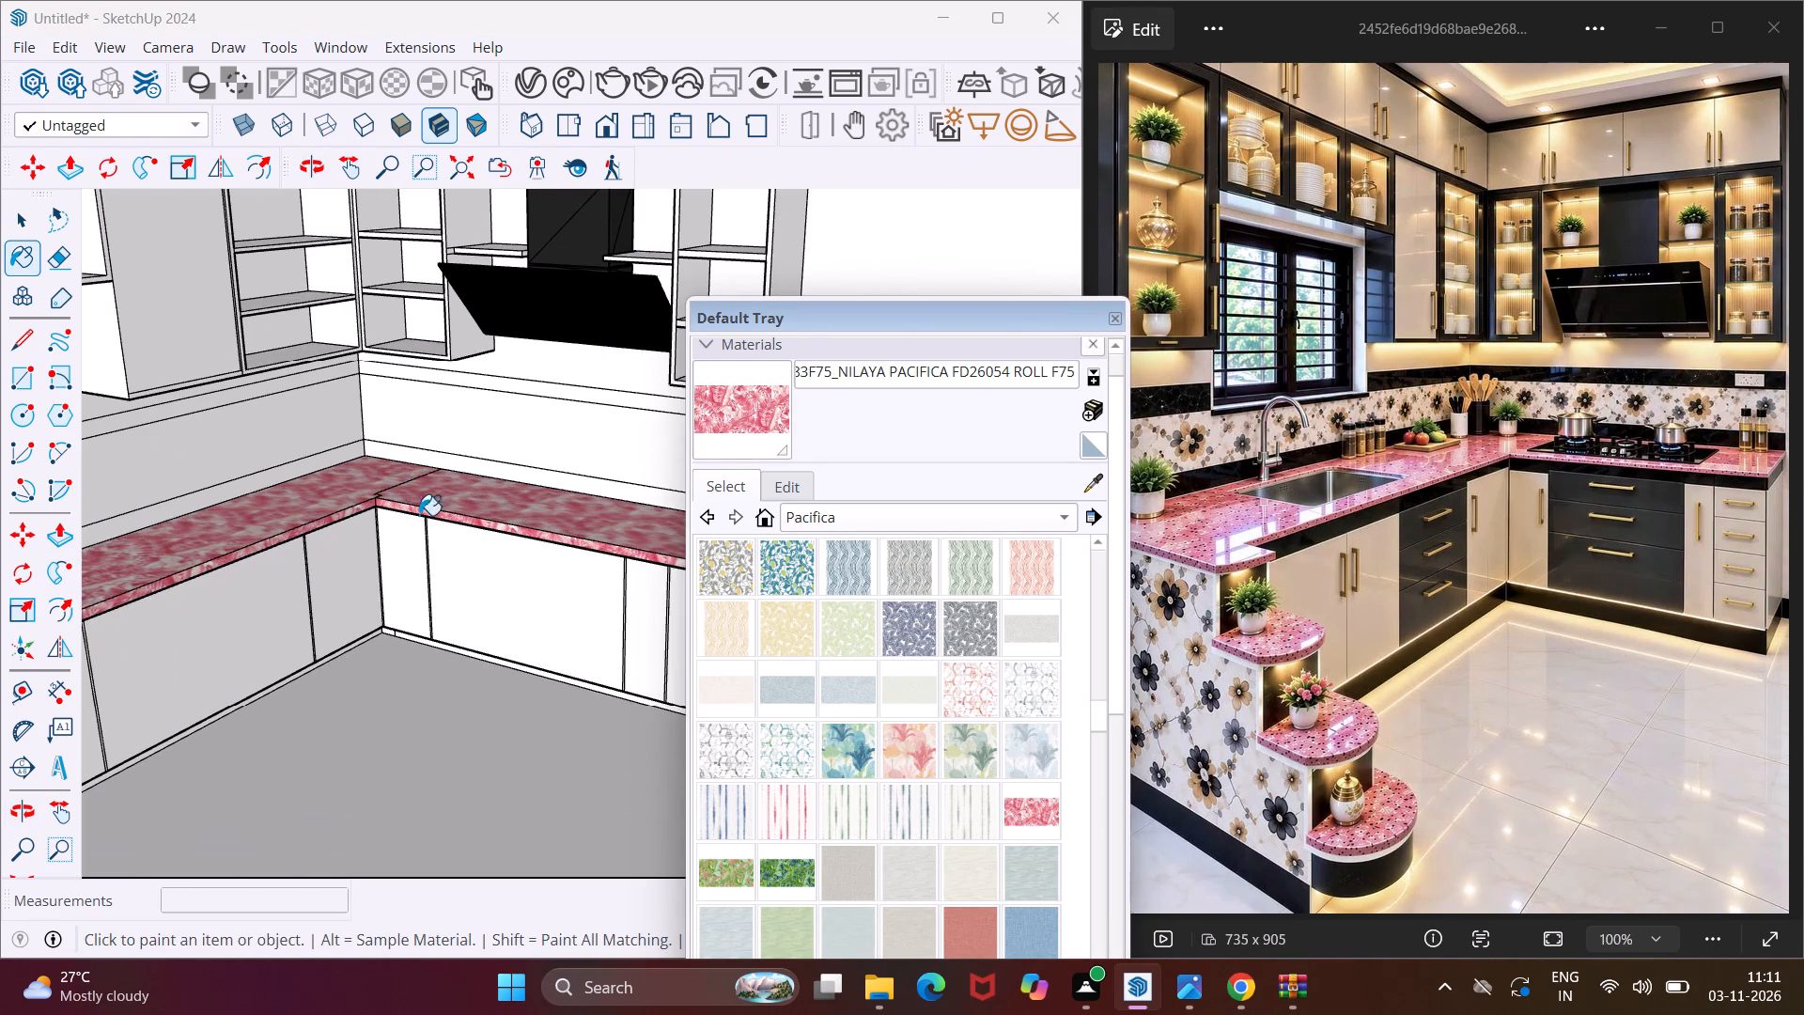
Paint the stepped end panel below the countertop with the grey leaf wallpaper FD26008 from the Pacifica collection.
left_click(1044, 759)
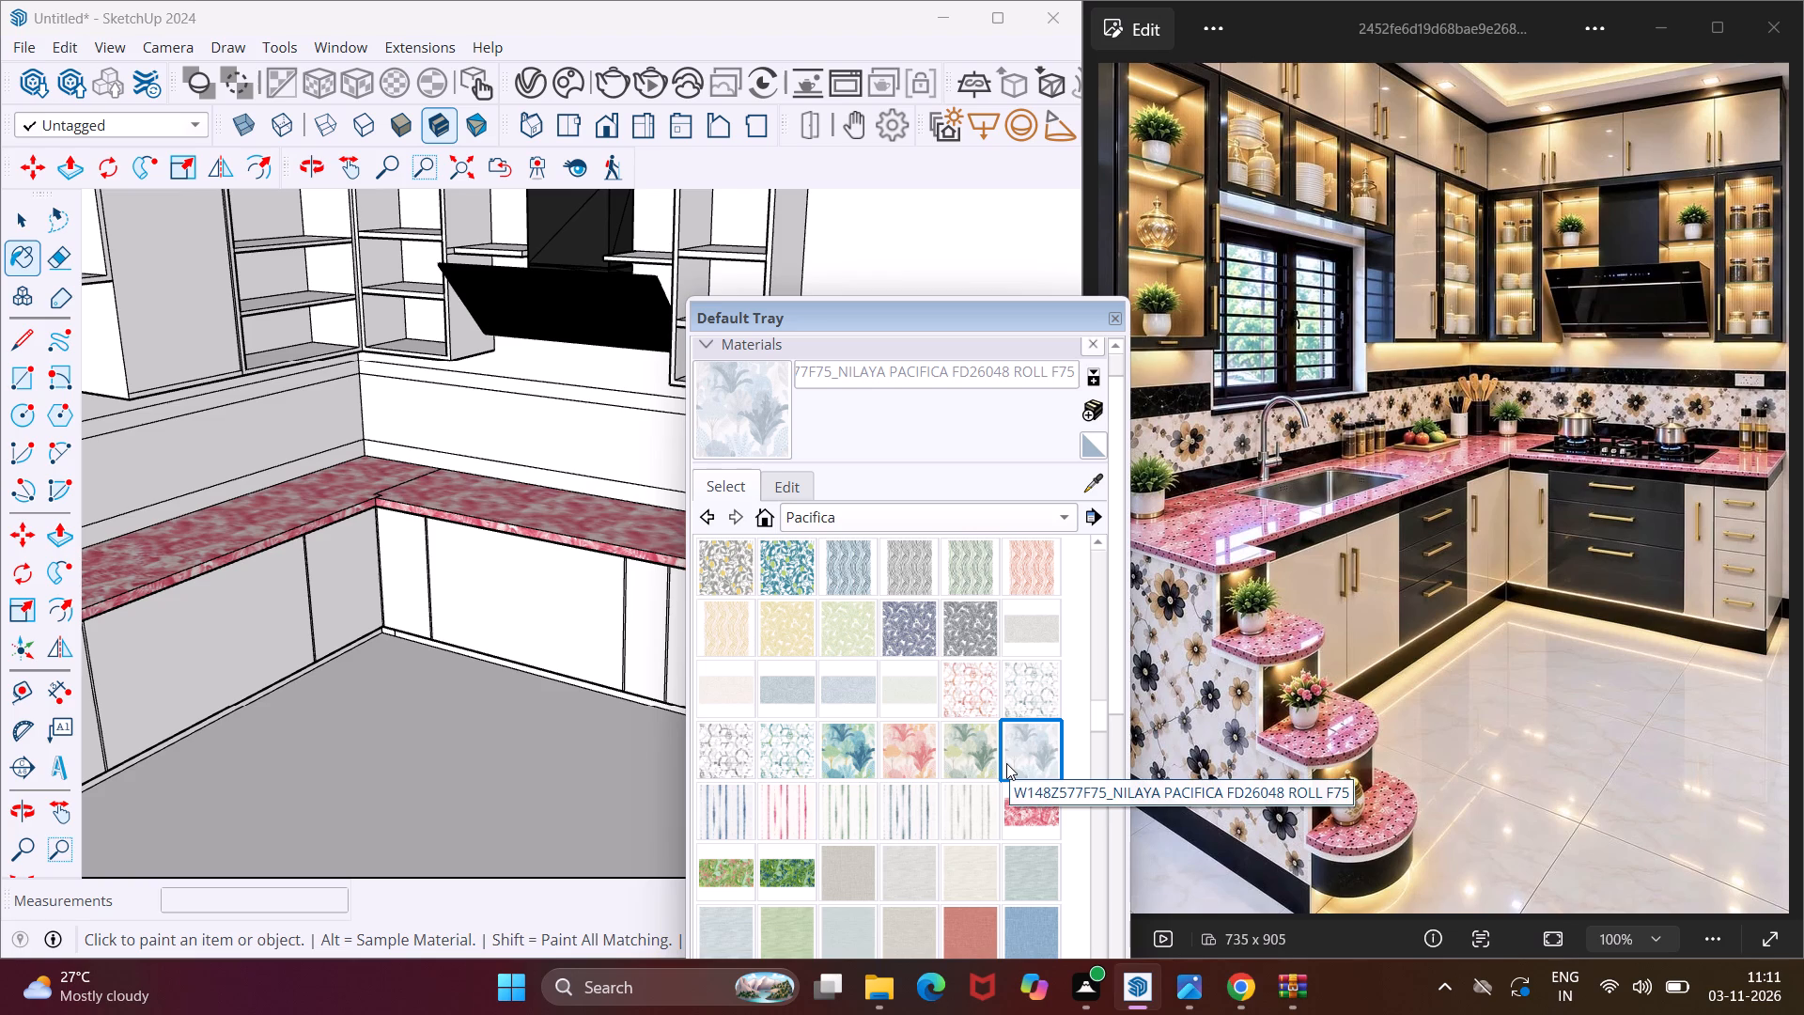
scroll(792, 677, "down", 3)
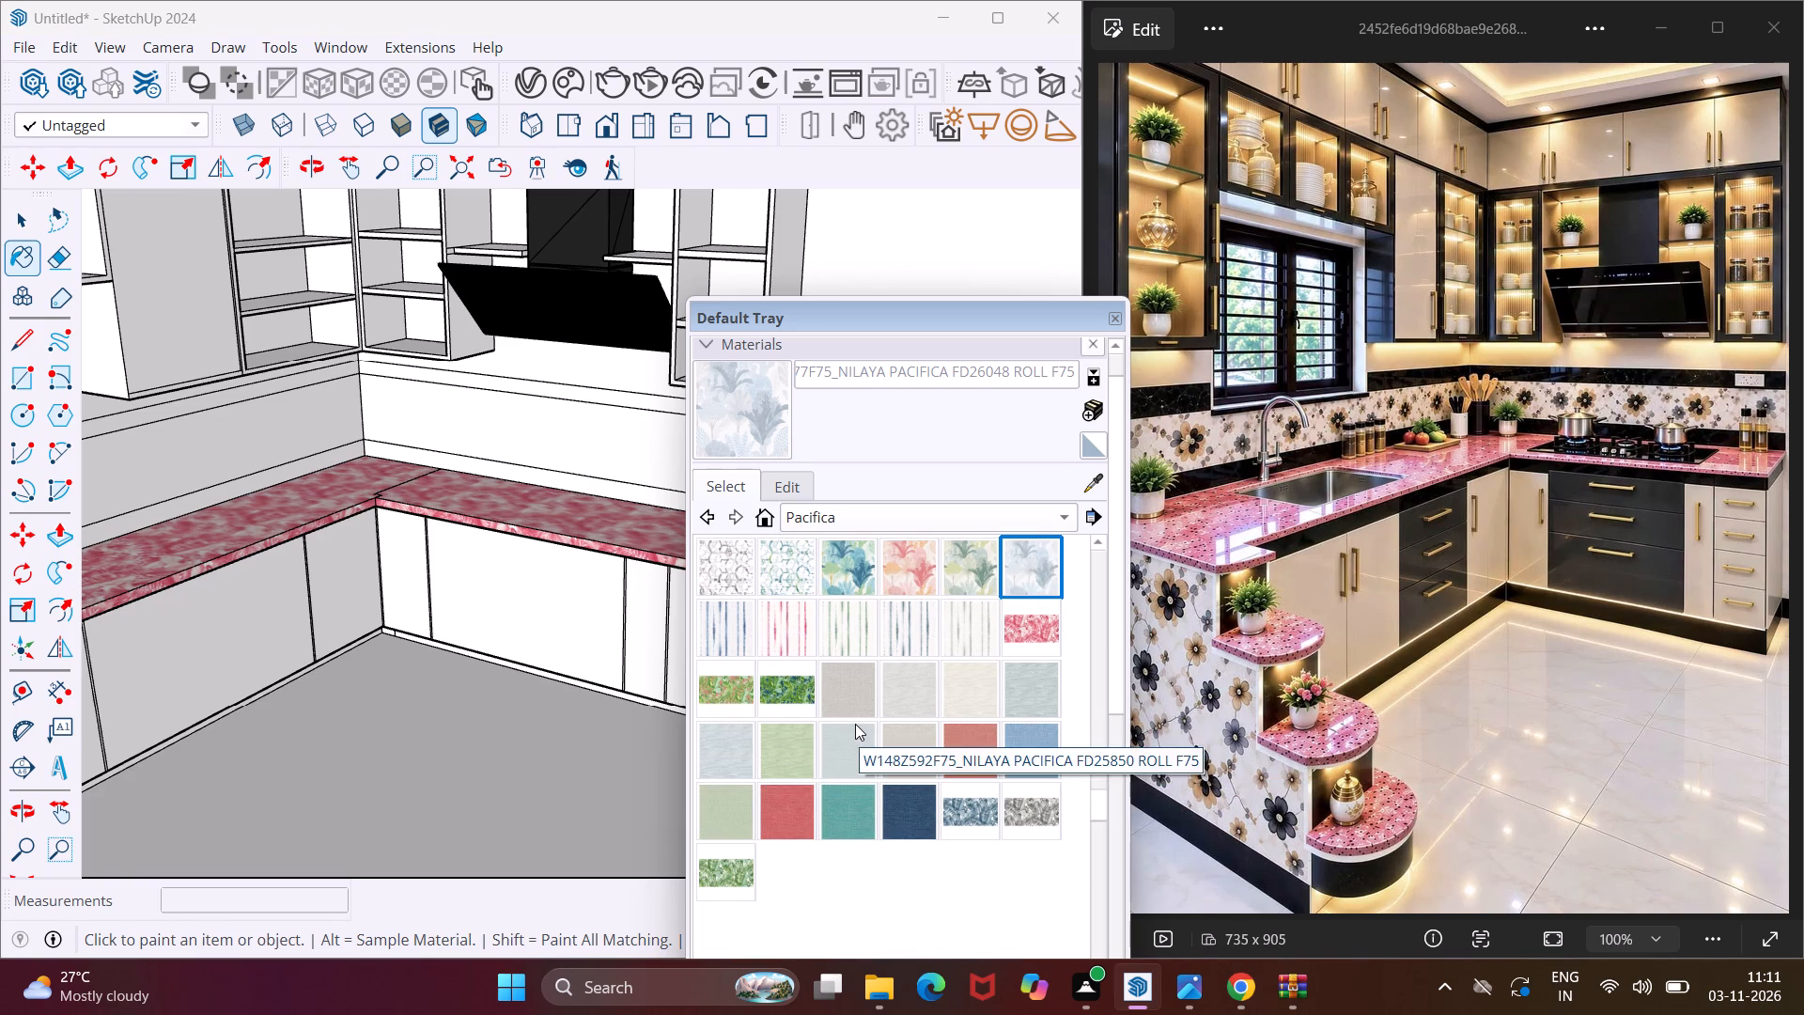
scroll(930, 695, "down", 2)
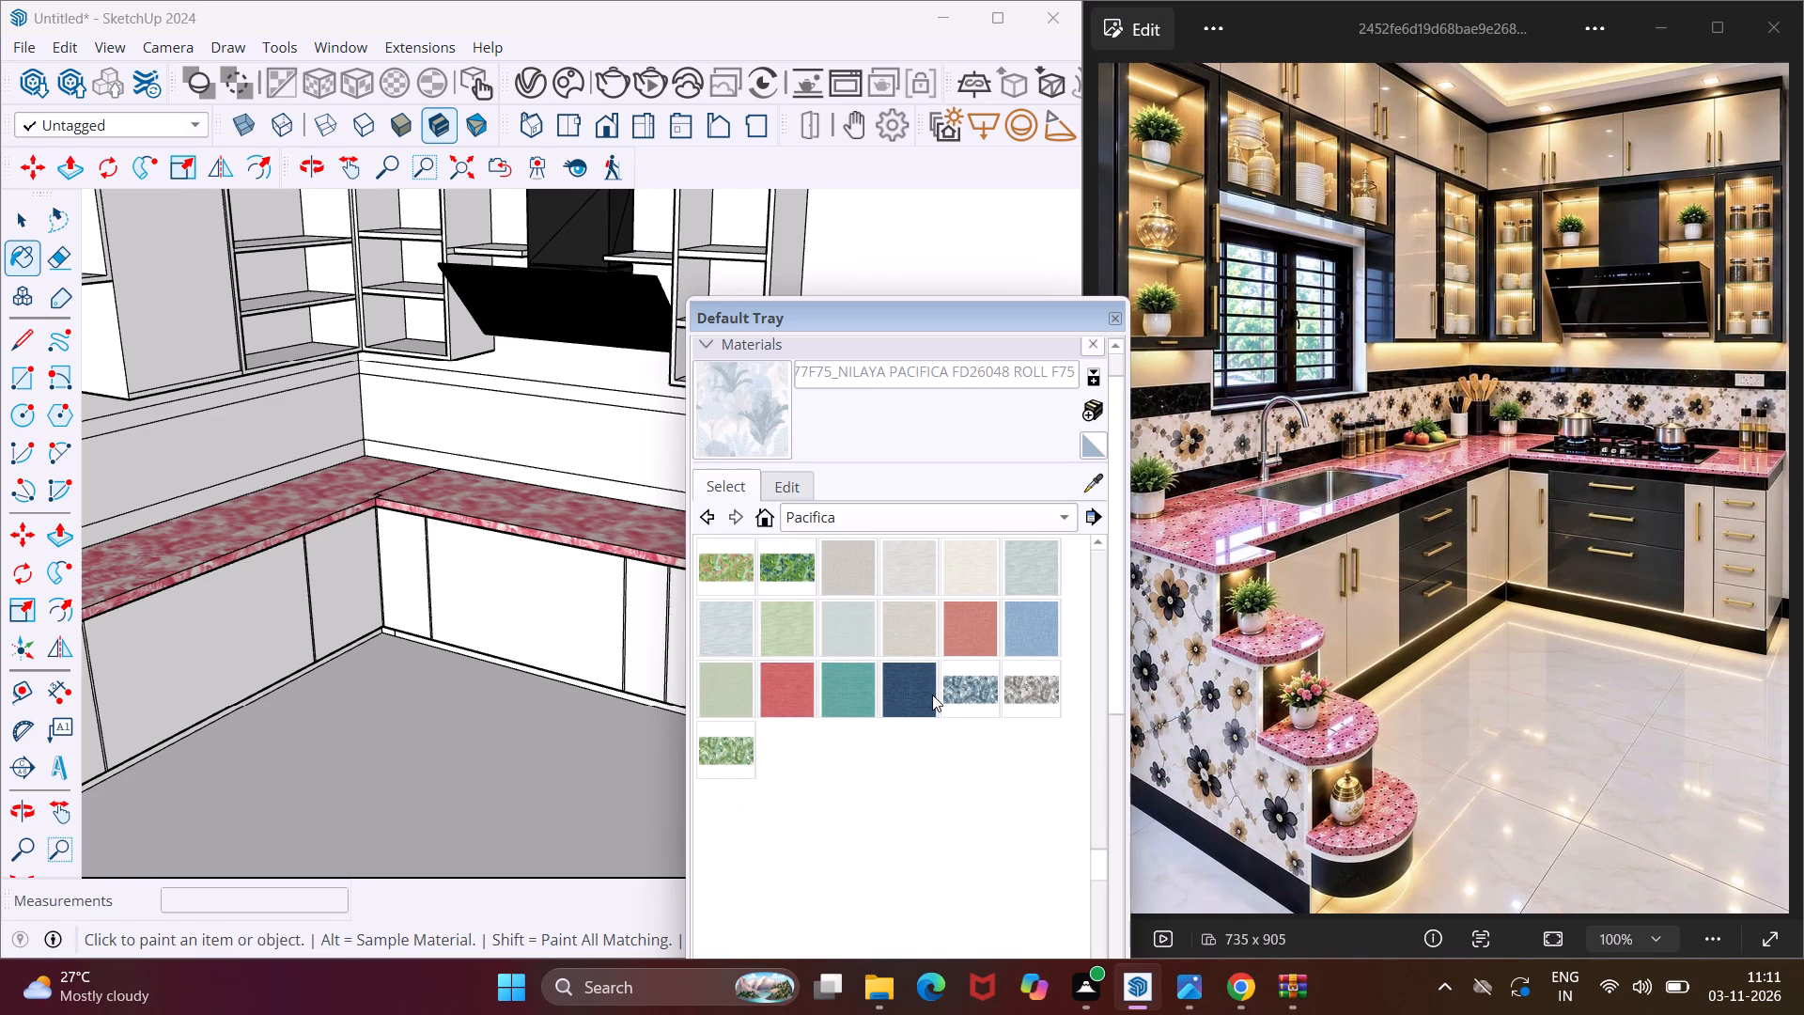
scroll(932, 695, "up", 8)
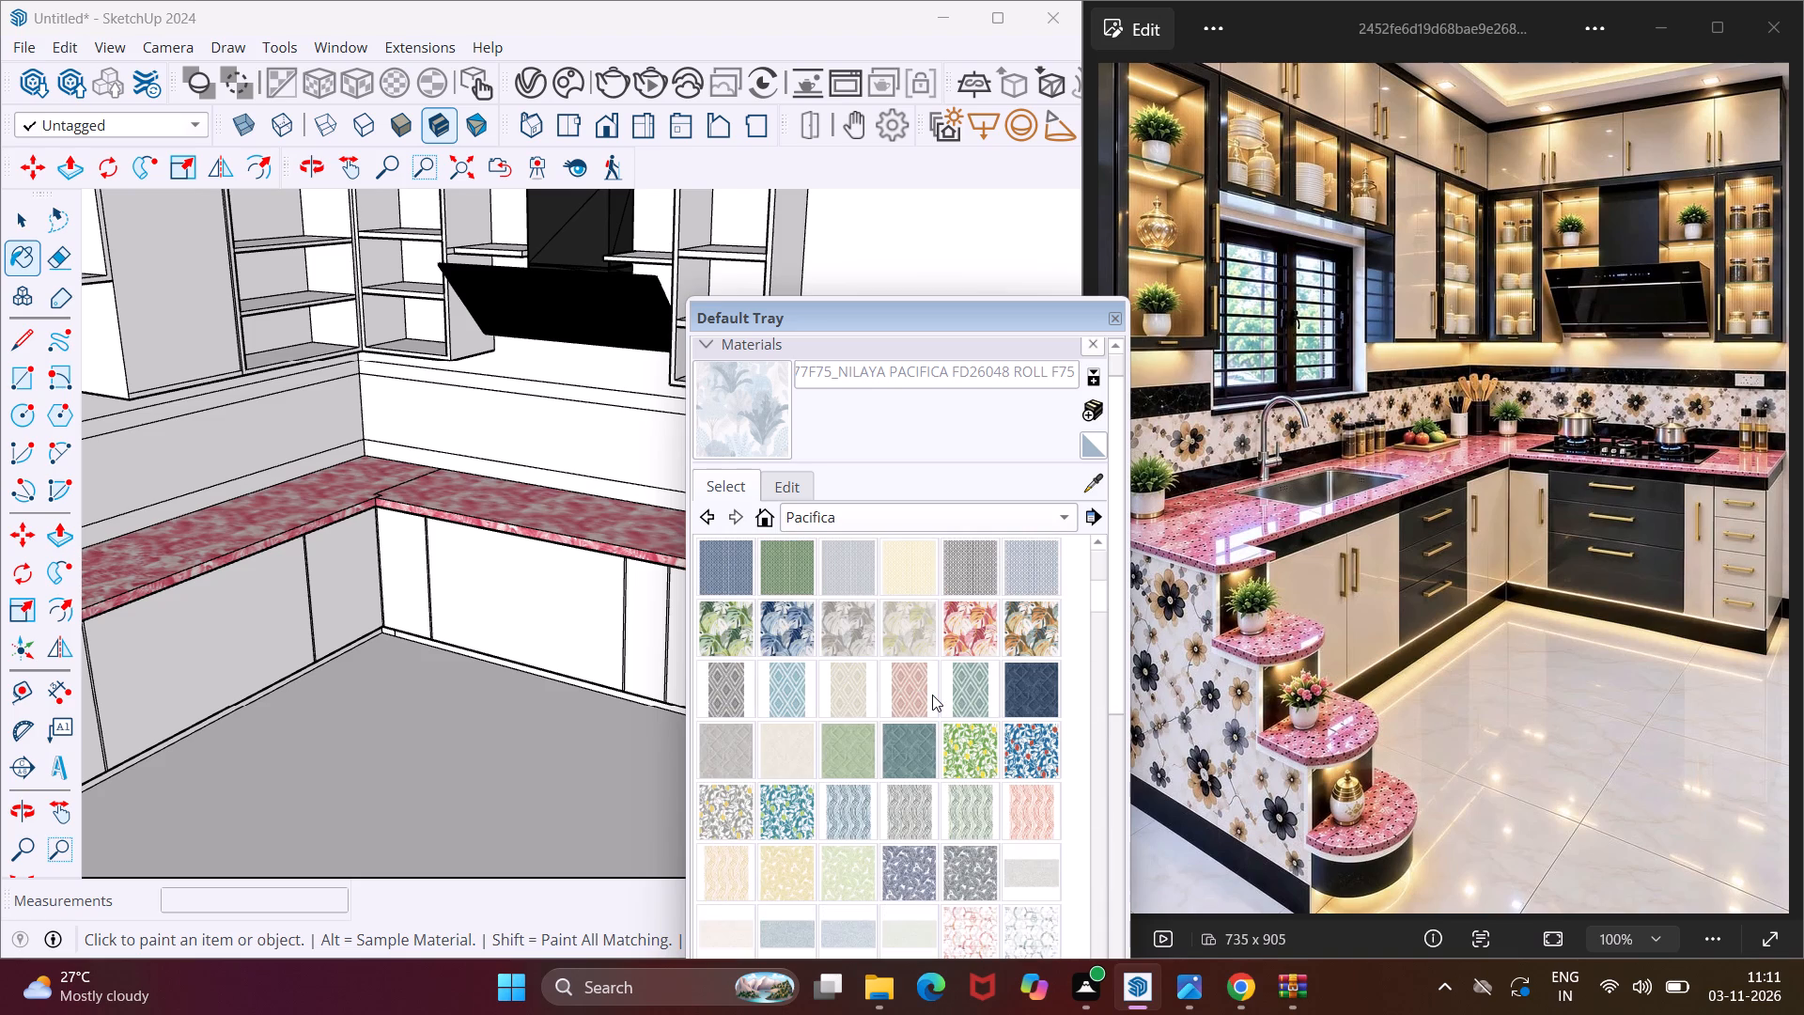
scroll(932, 695, "up", 6)
left_click(851, 641)
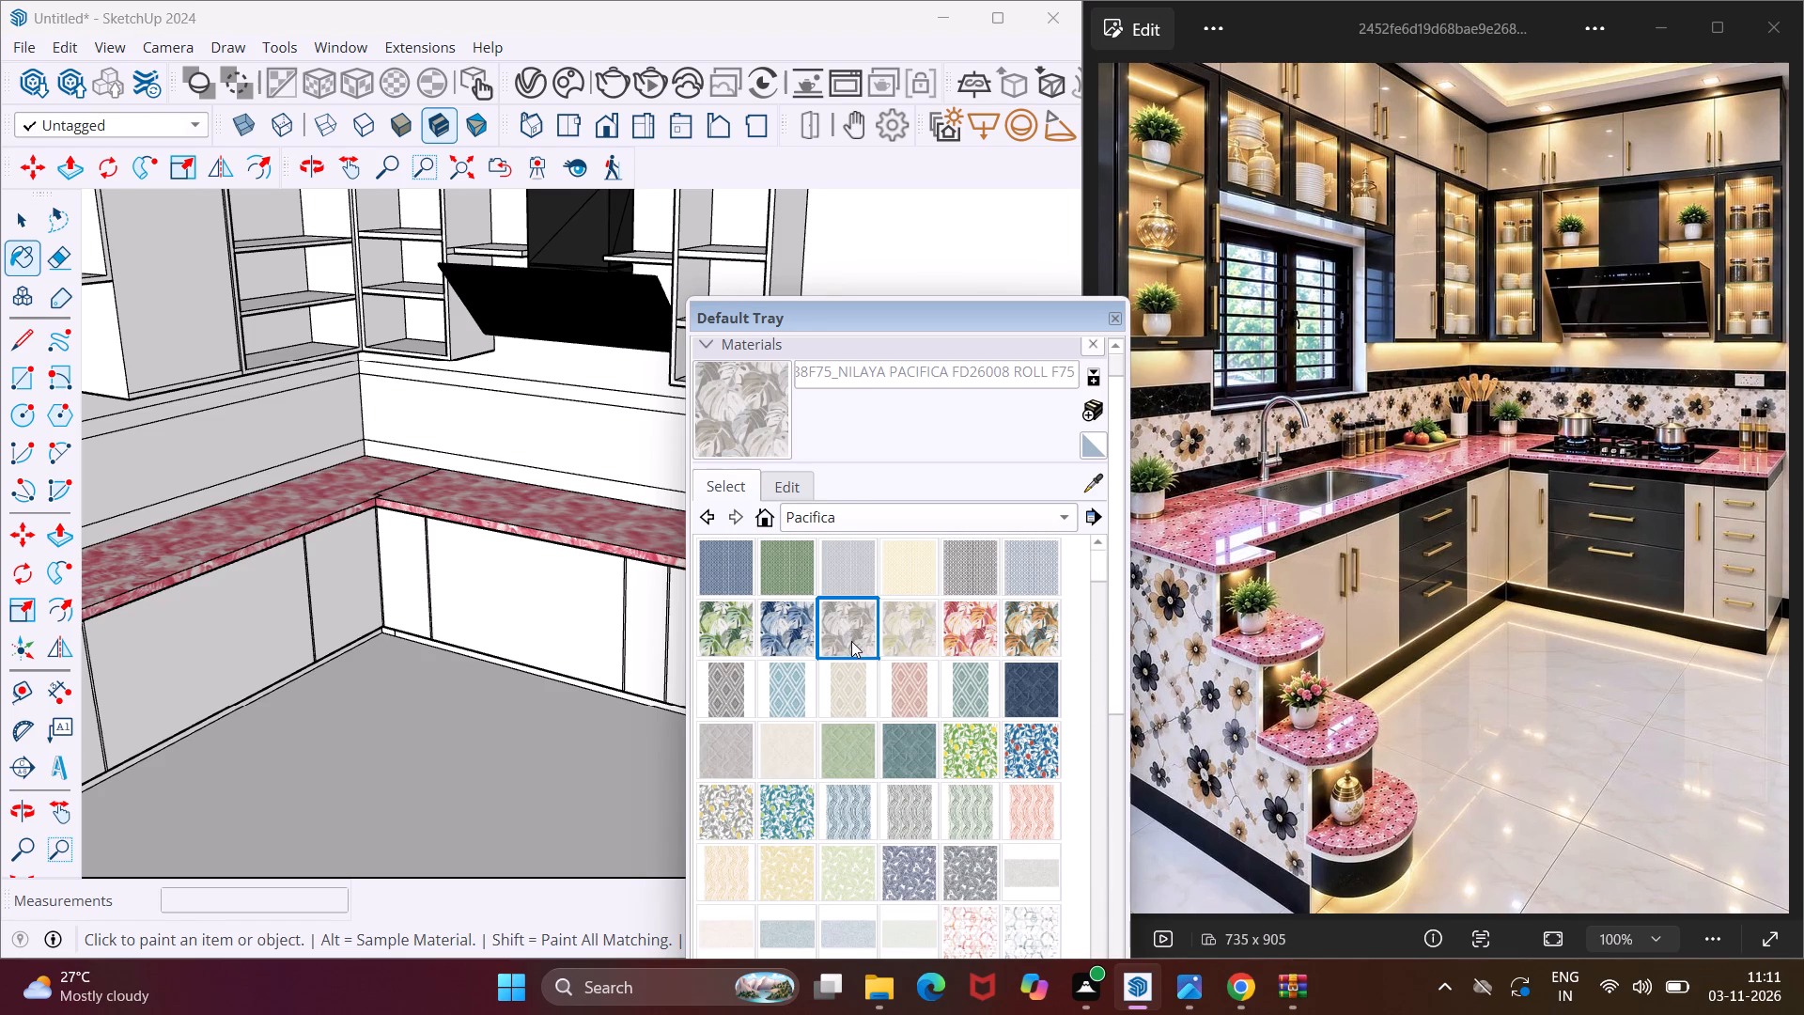
scroll(921, 719, "down", 1)
left_click(758, 429)
scroll(758, 445, "down", 2)
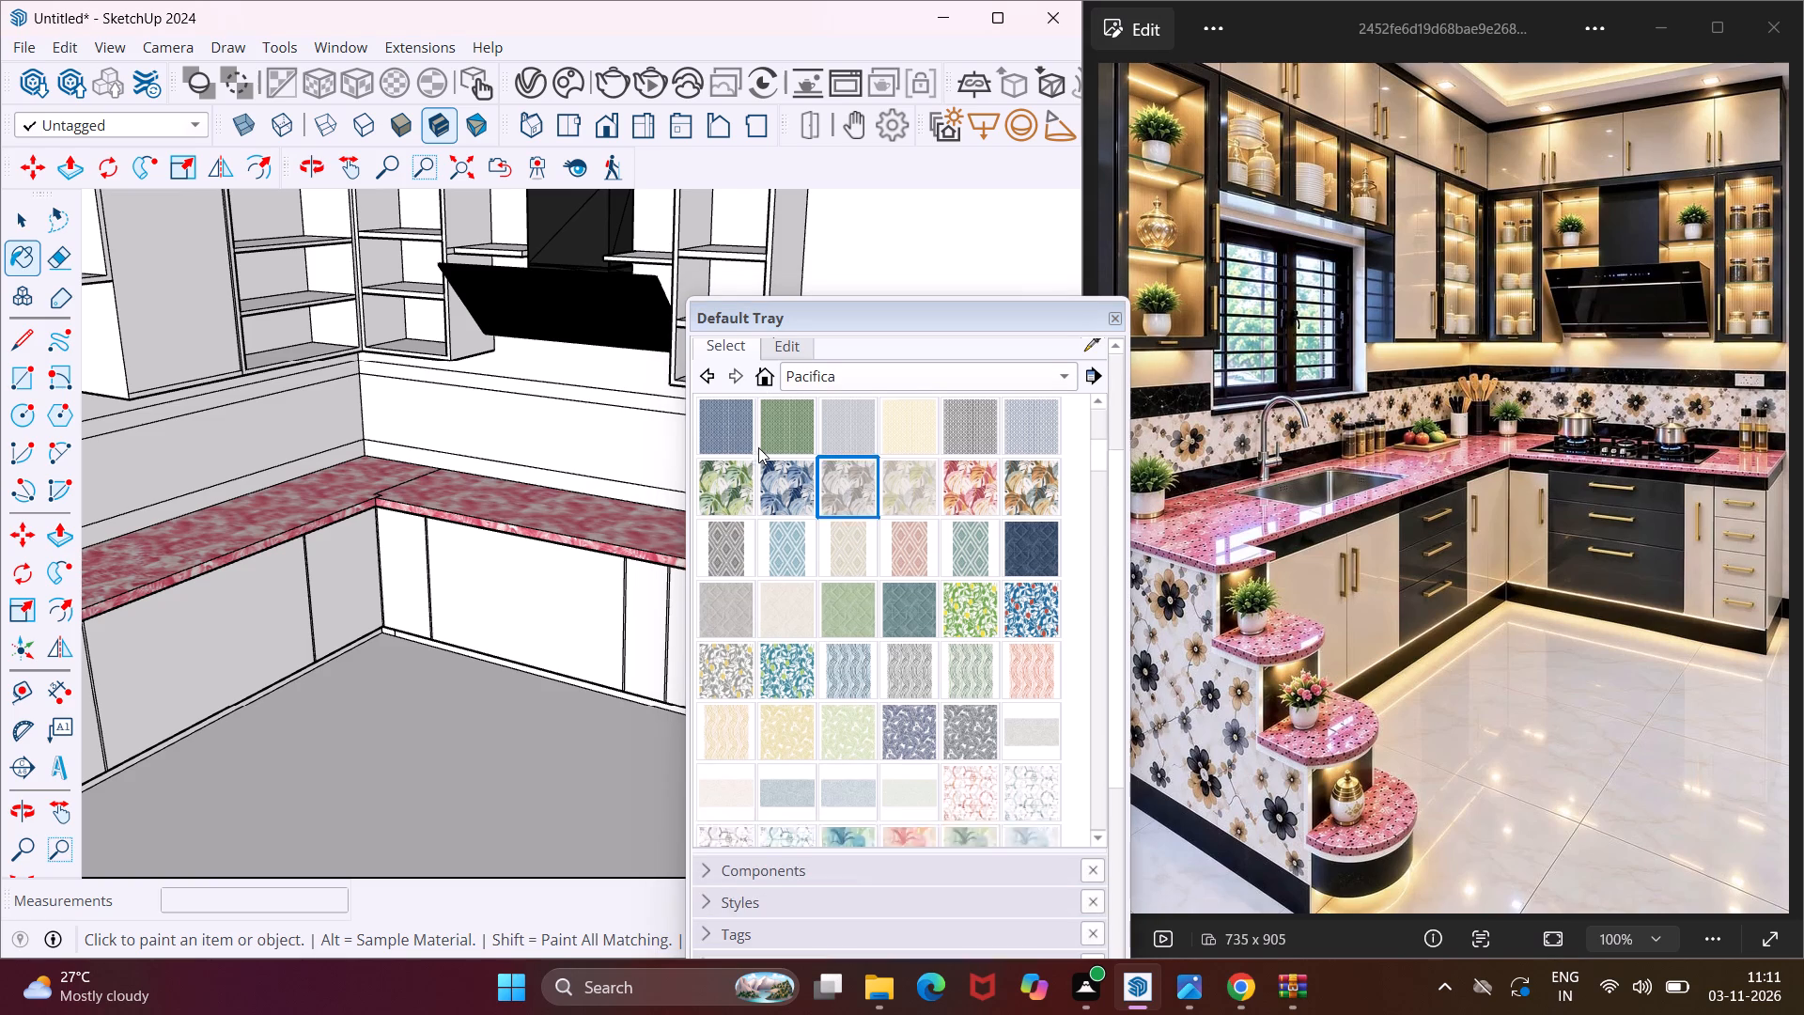
scroll(758, 447, "down", 2)
scroll(739, 662, "down", 3)
scroll(580, 773, "down", 4)
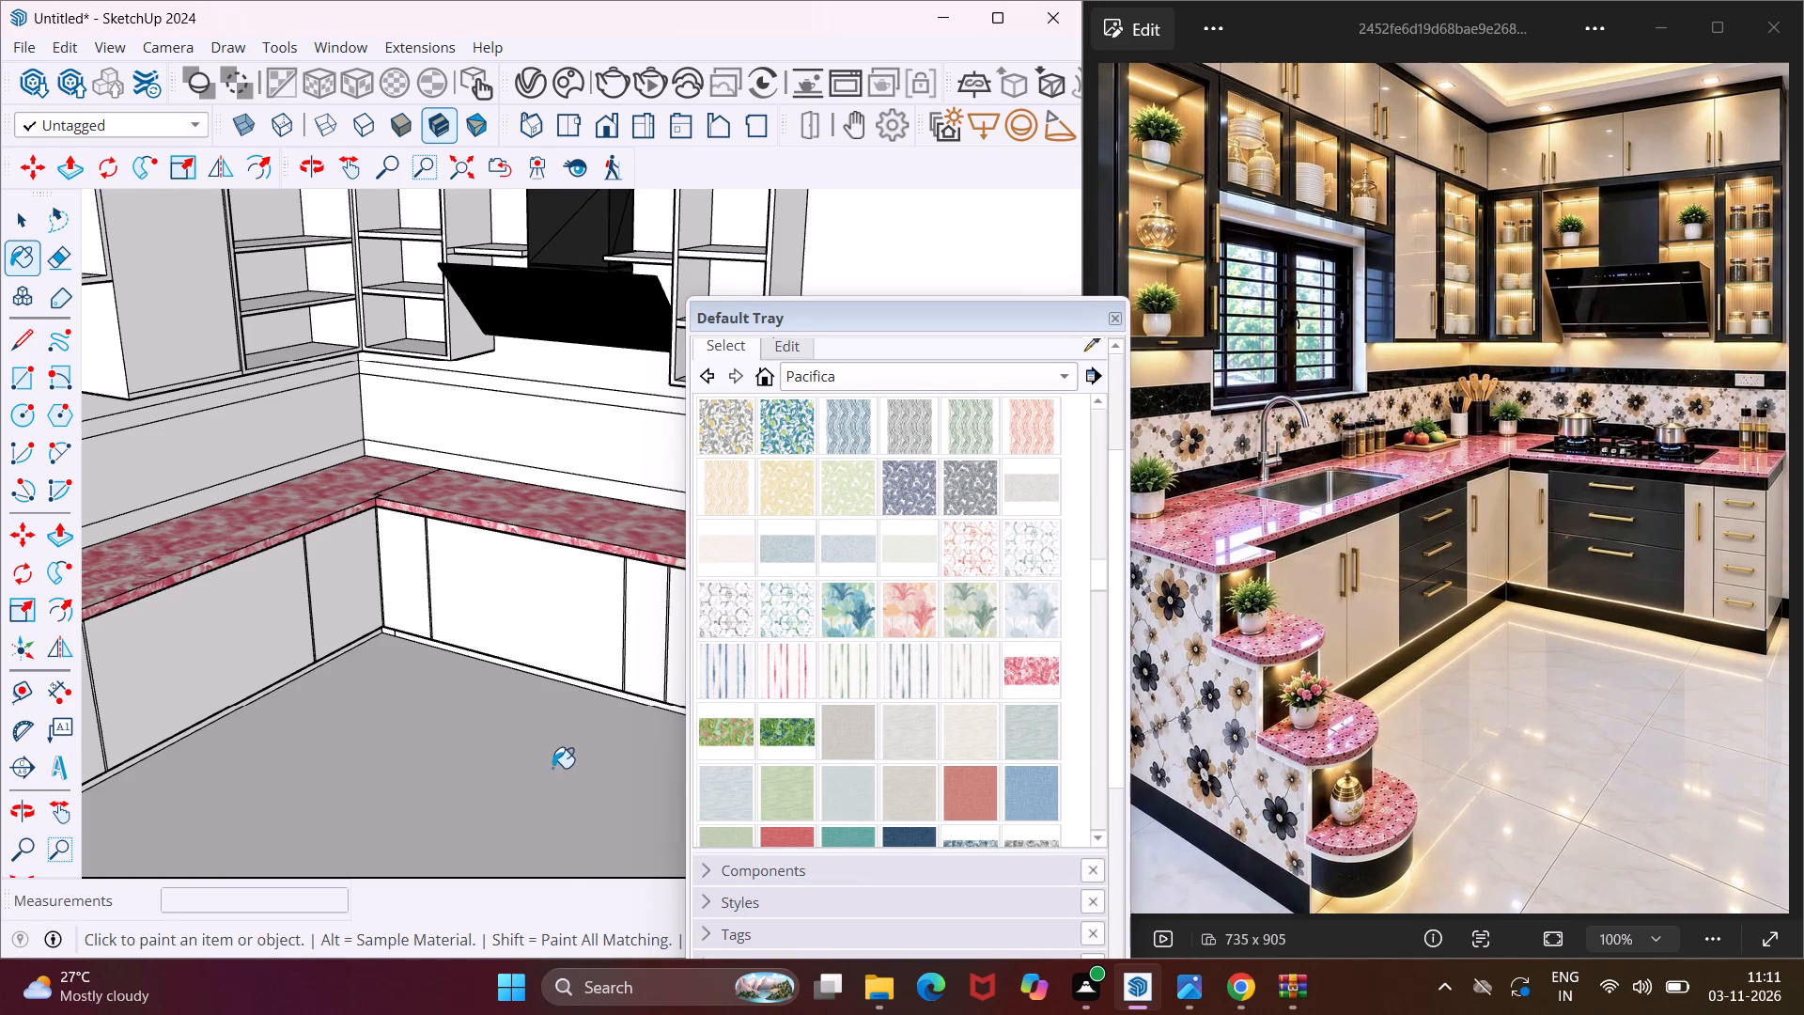
scroll(526, 761, "down", 9)
scroll(430, 689, "down", 4)
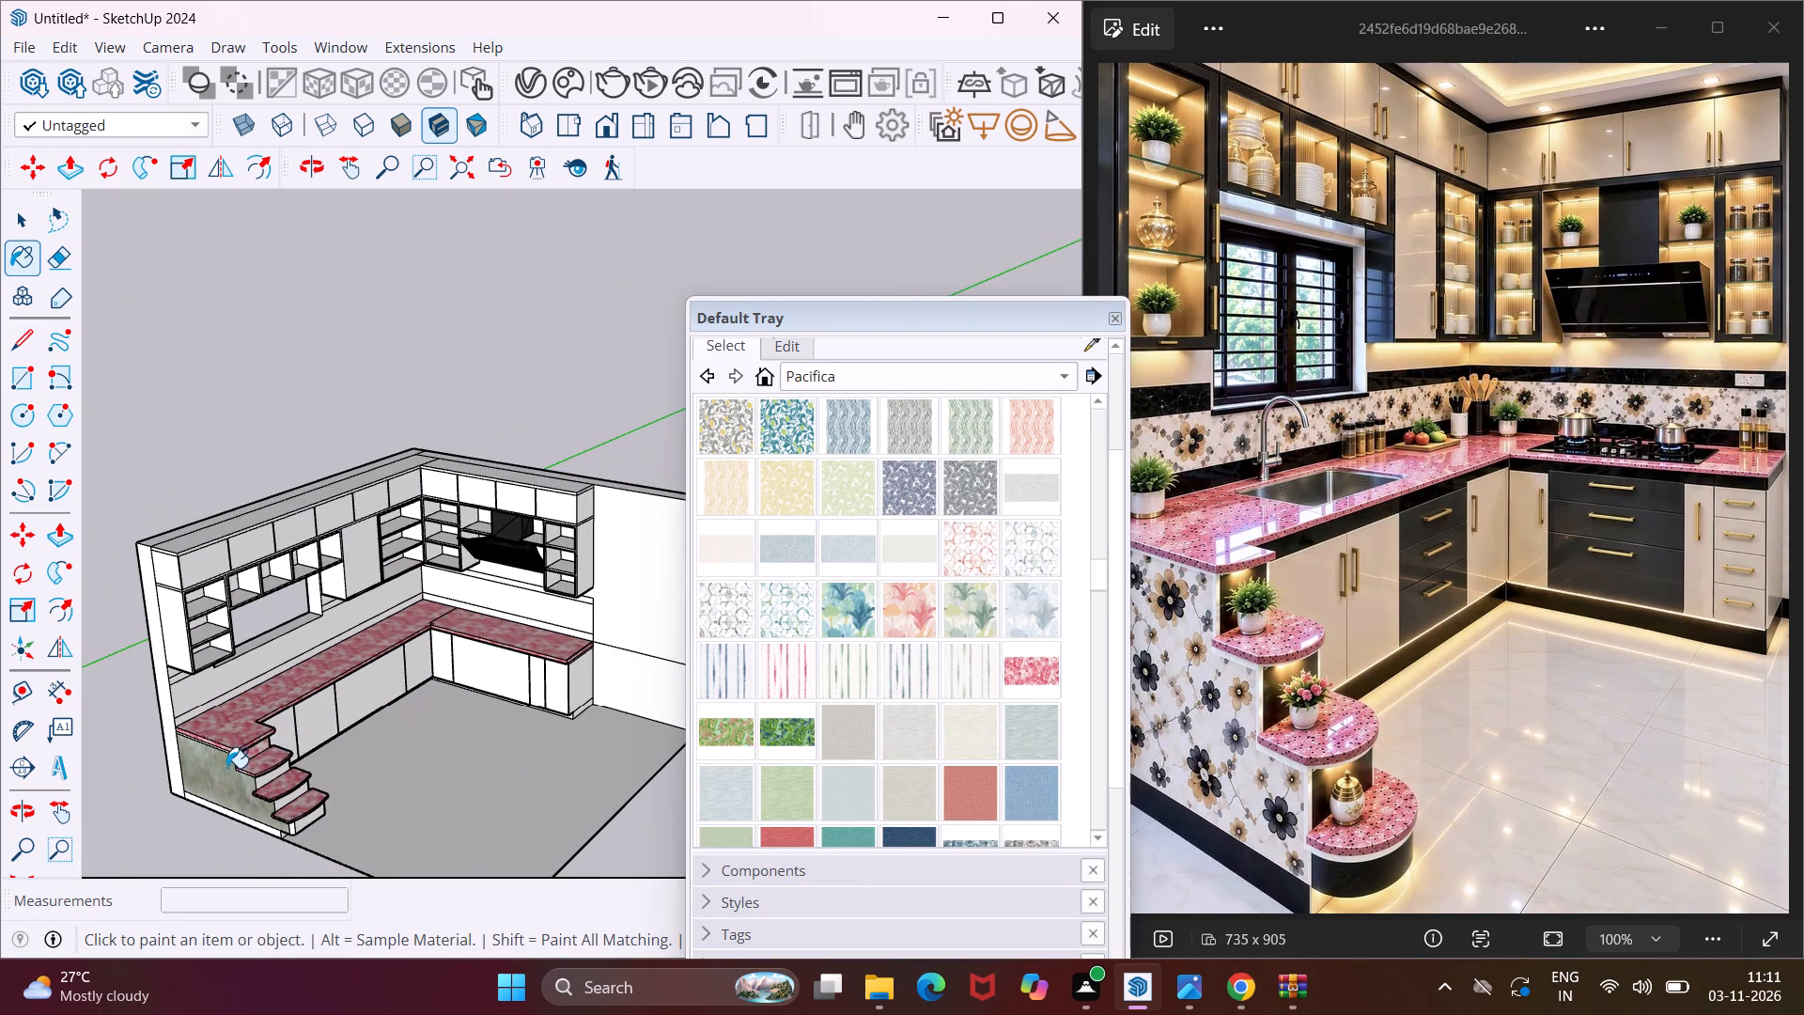
scroll(226, 768, "up", 11)
left_click(226, 768)
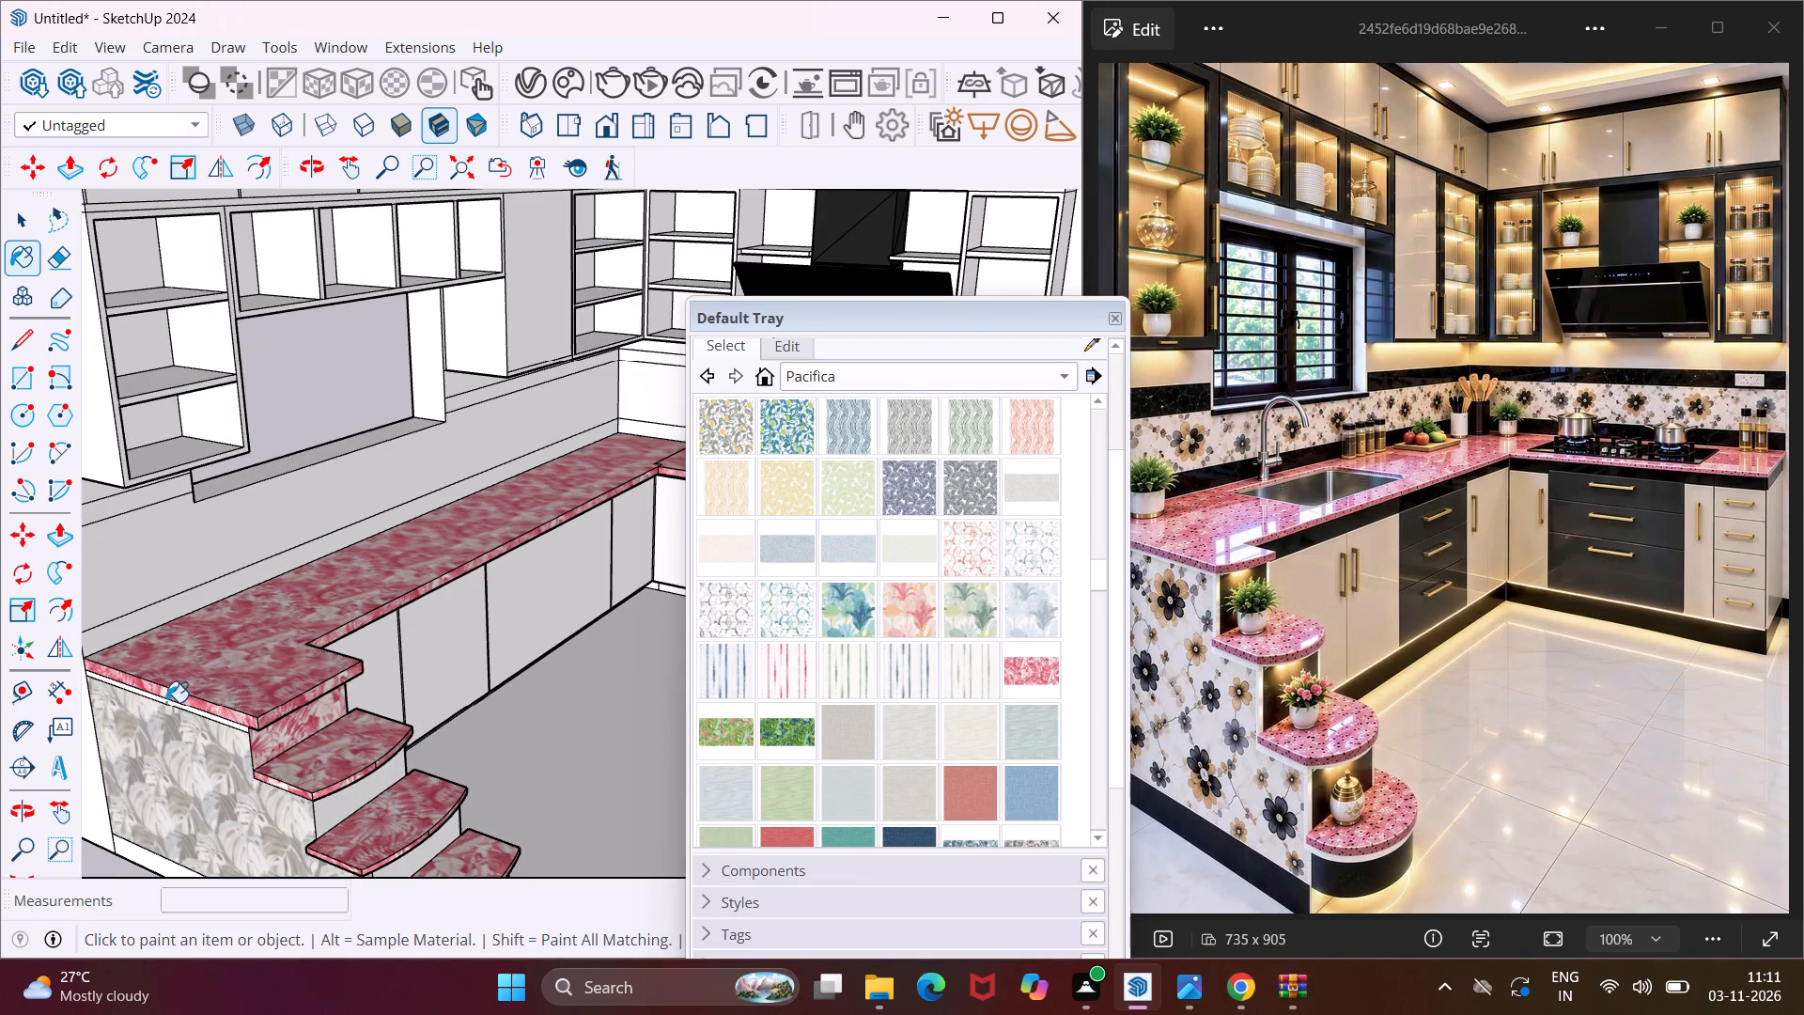
Paint the backsplash bands above both countertop legs with the grey leaf wallpaper FD26008.
left_click(156, 554)
scroll(196, 587, "down", 4)
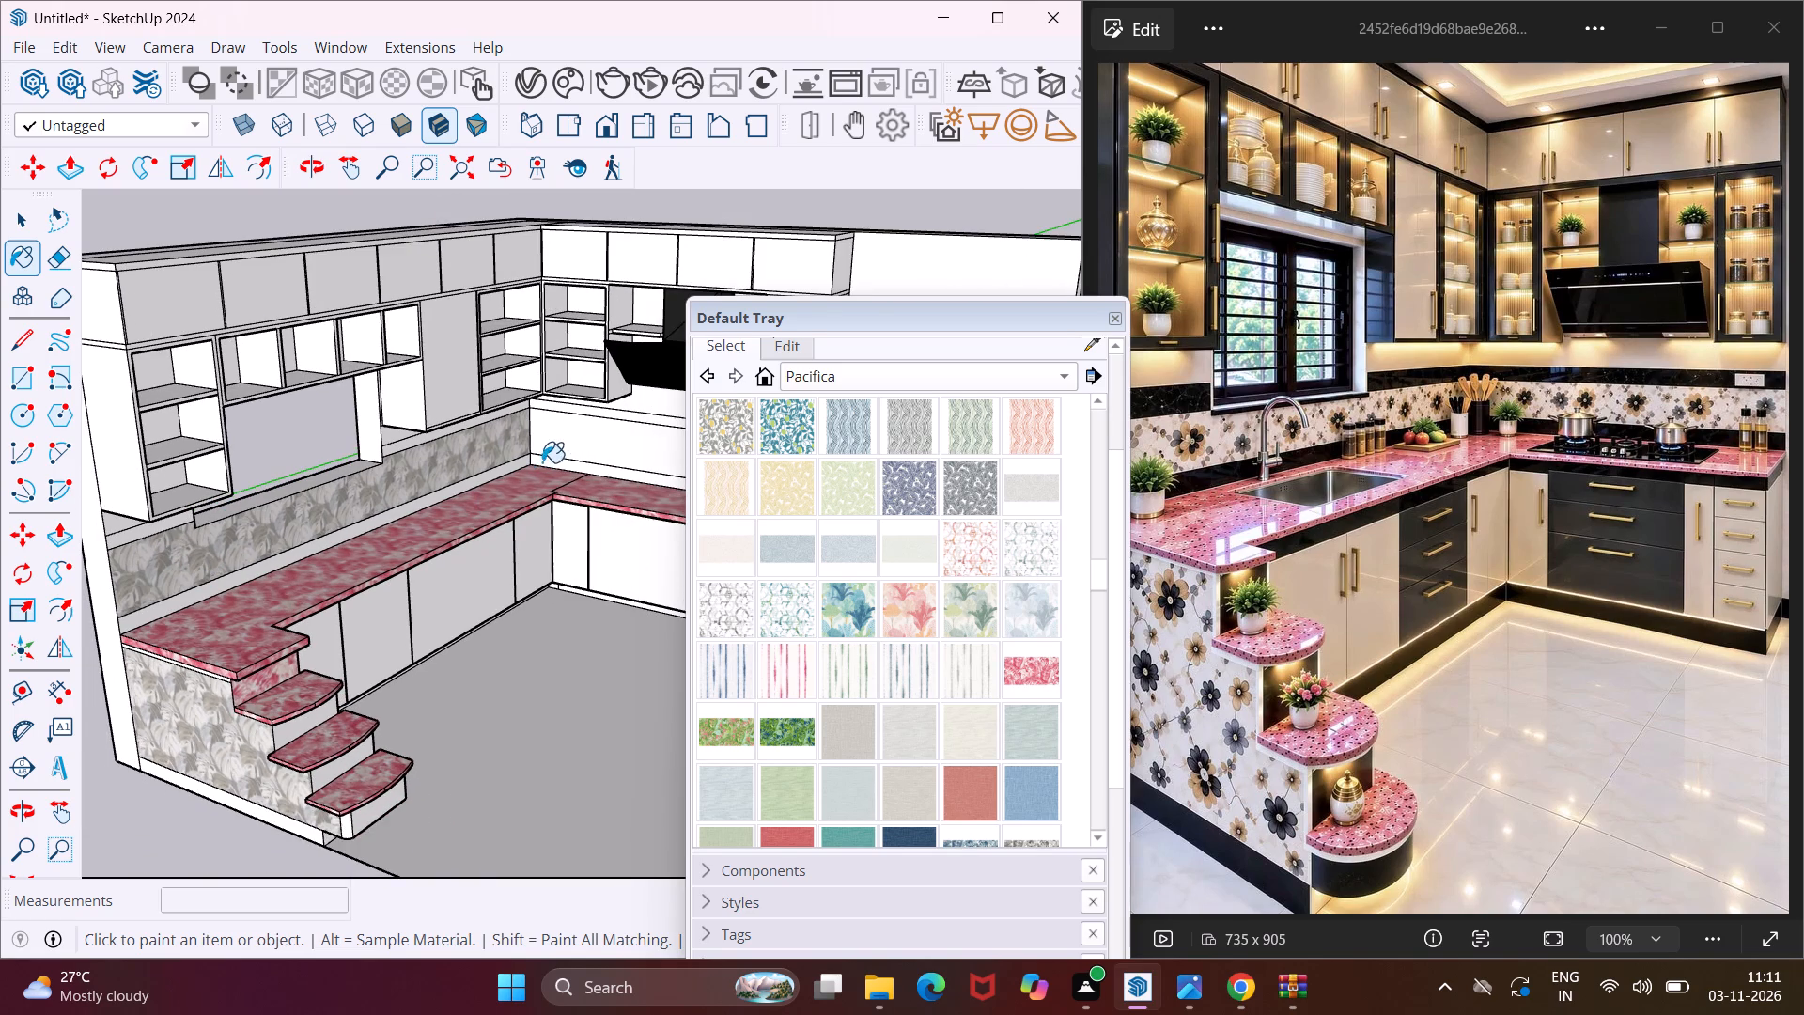
left_click(556, 438)
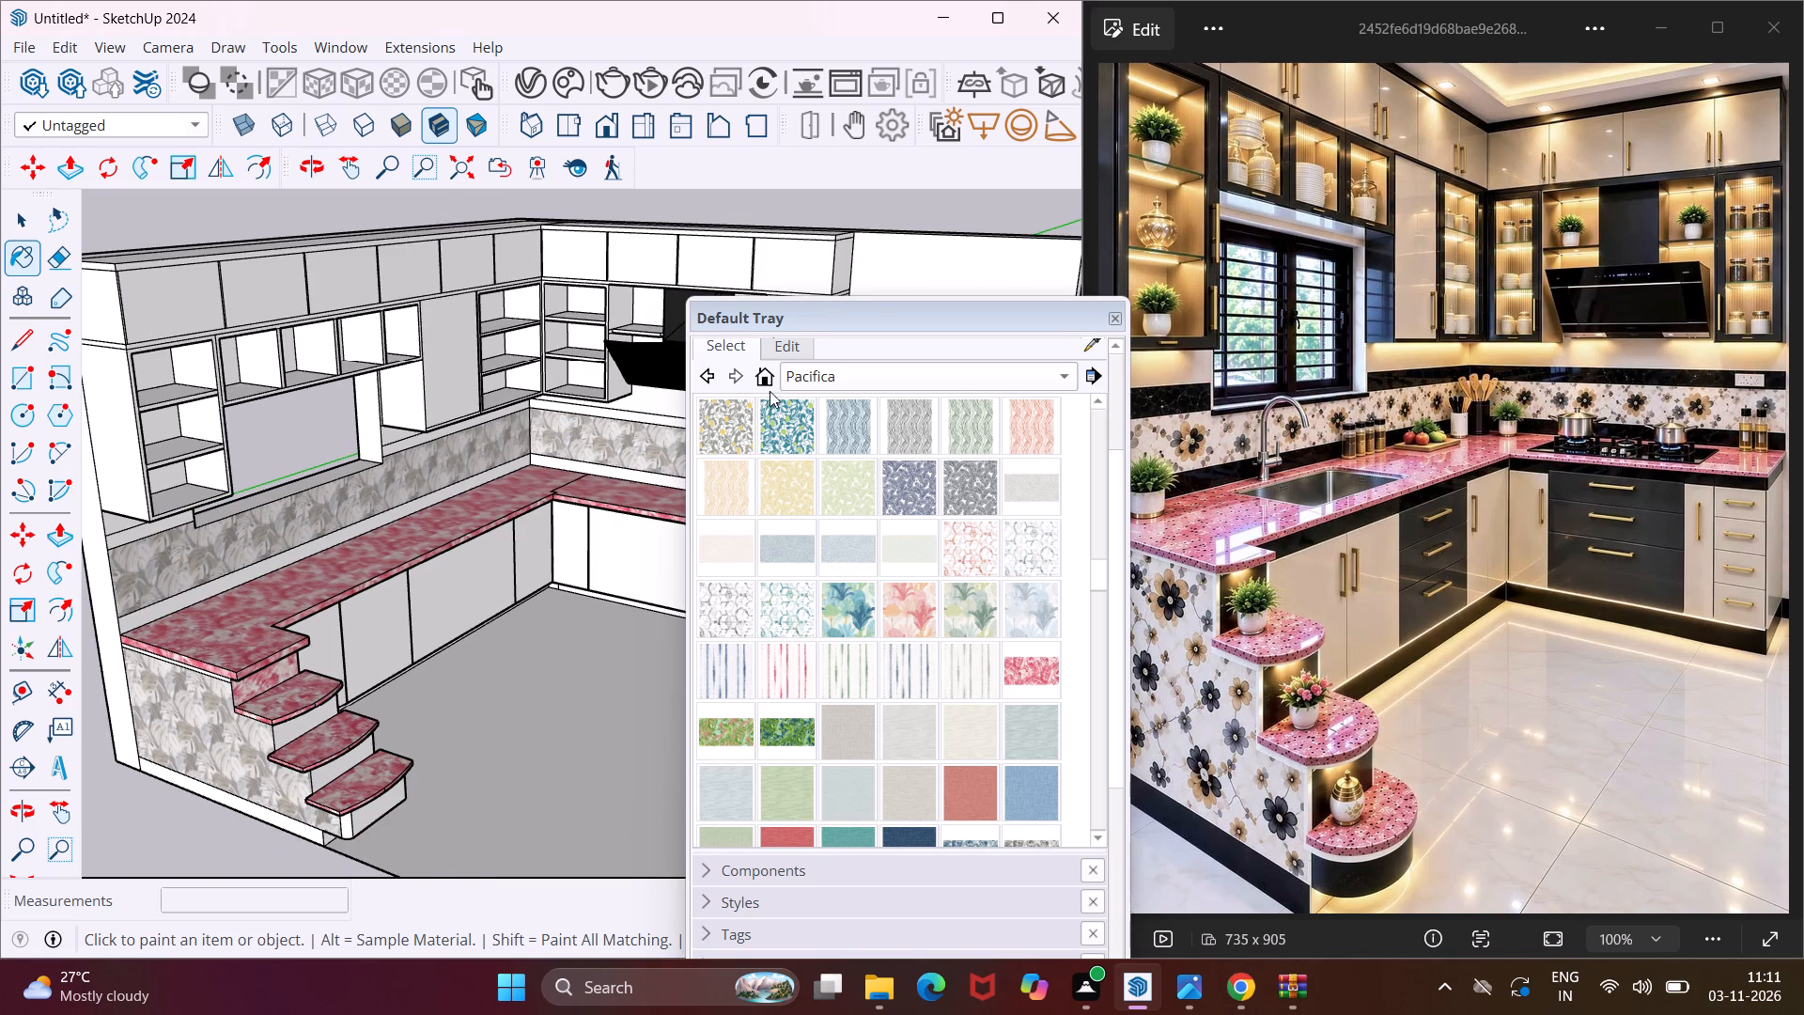
Raise the brightness of the FD26008 leaf wallpaper to the maximum for a near-white, cream look.
left_click(784, 357)
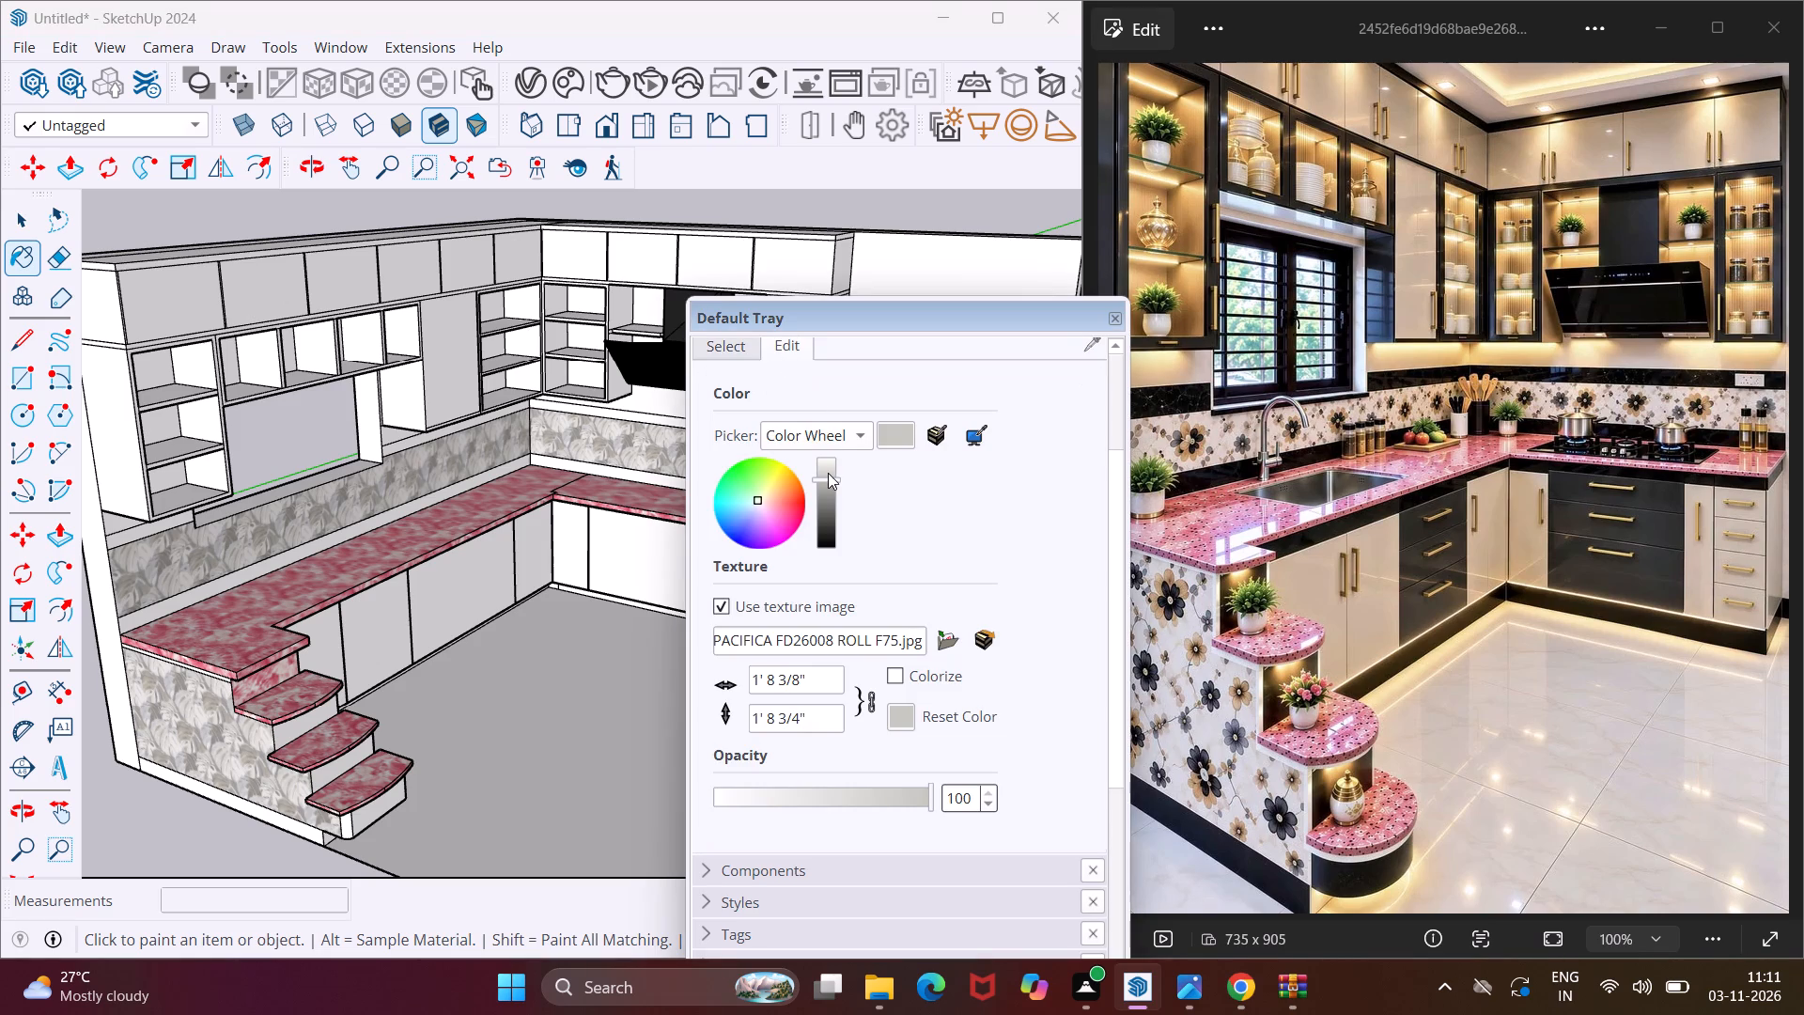
left_click_drag(829, 482, 834, 468)
left_click_drag(834, 468, 834, 463)
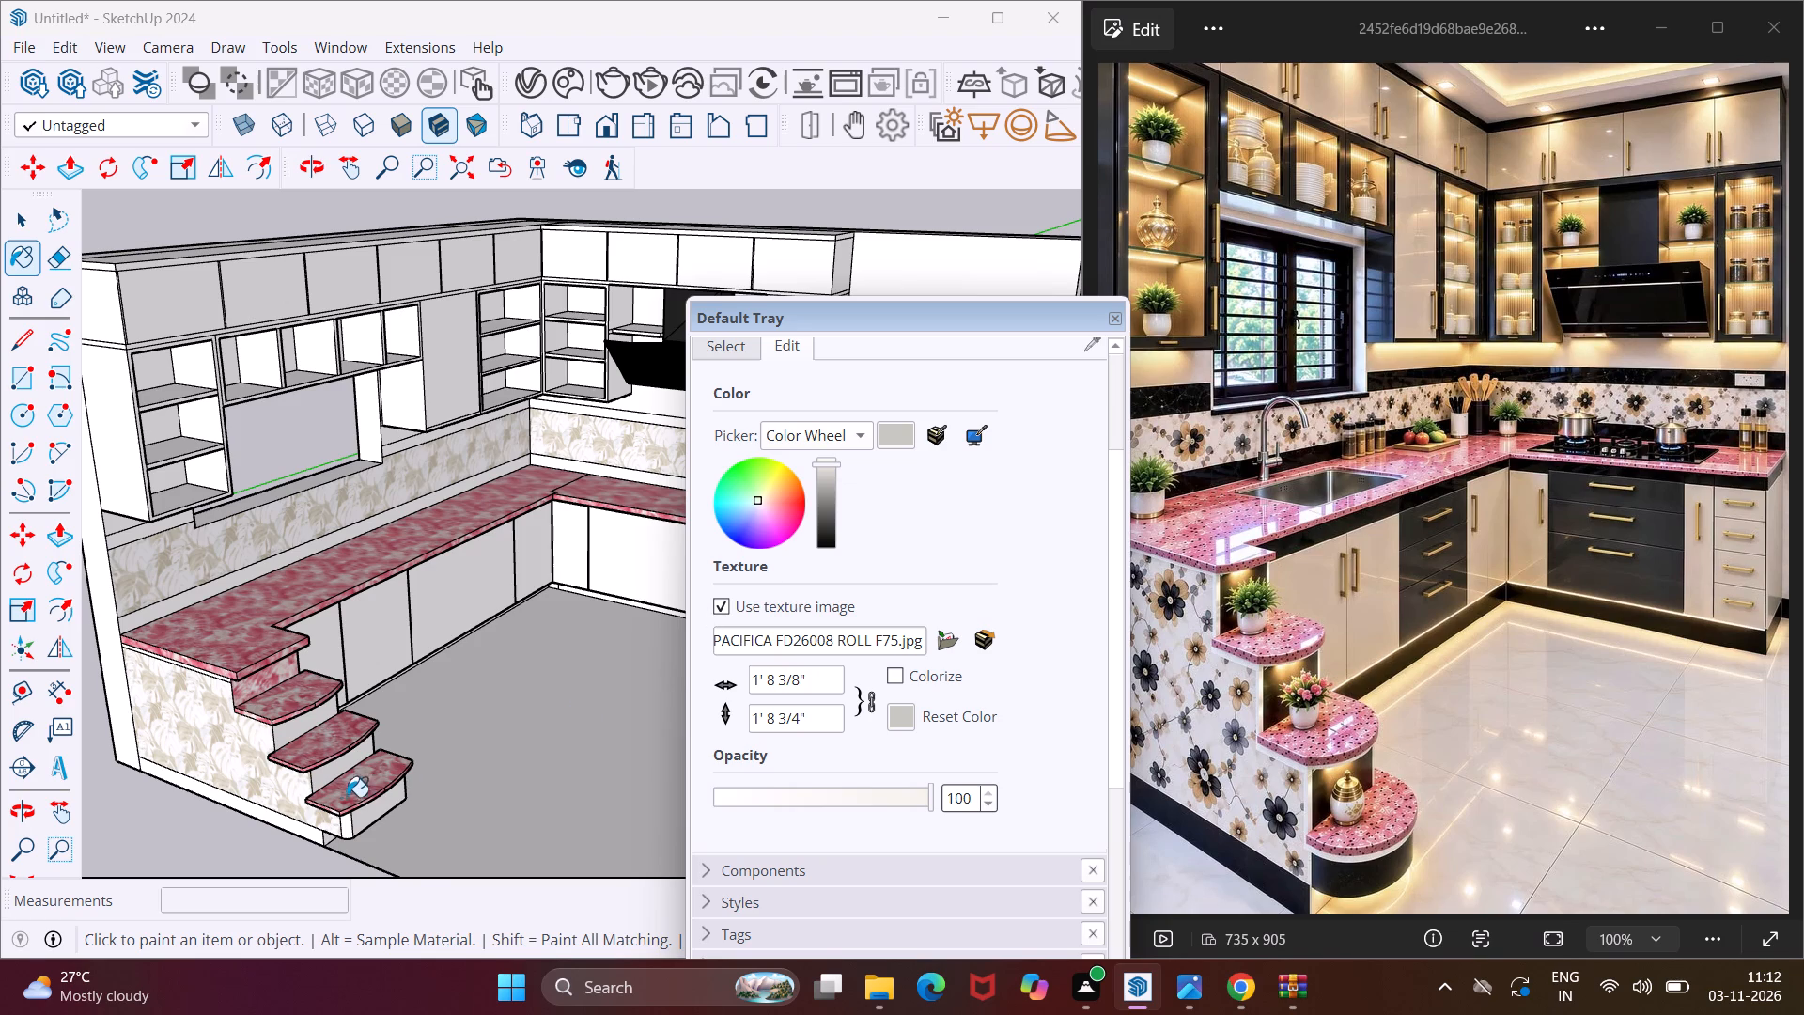
scroll(337, 799, "down", 4)
middle_click_drag(329, 806, 194, 761)
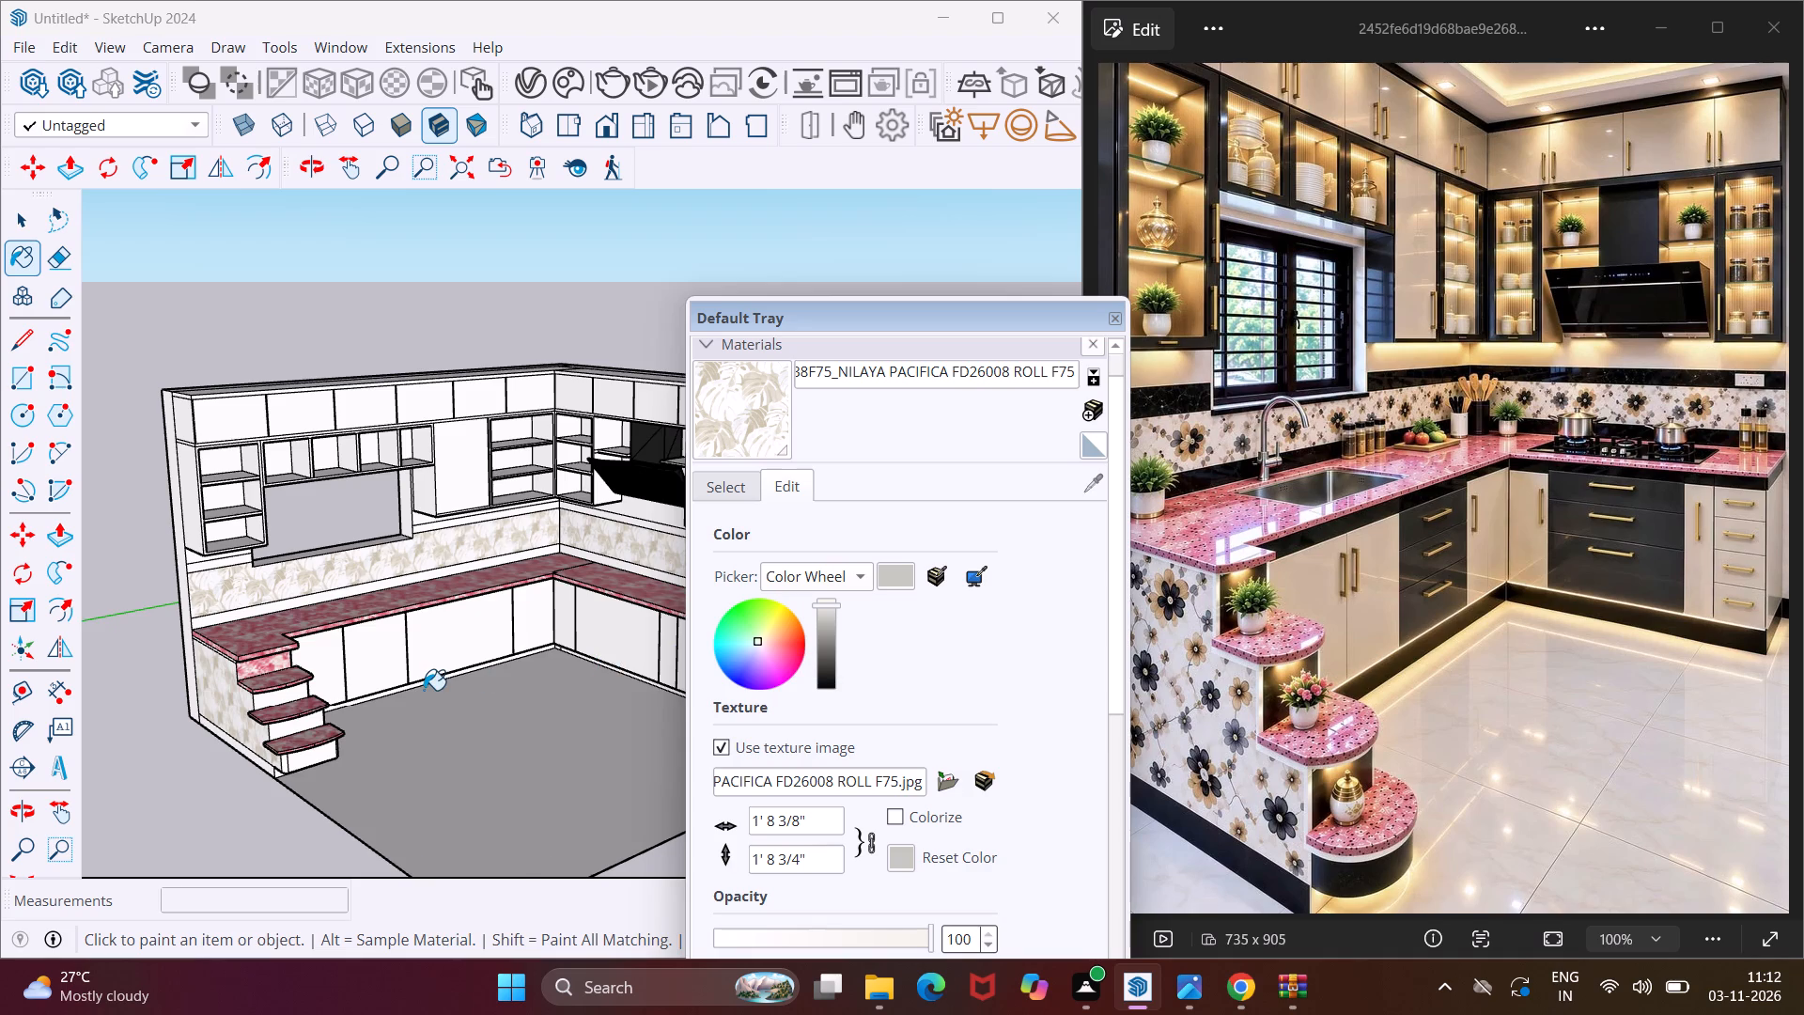
scroll(424, 690, "down", 1)
Paint the skirting strip beneath the patterned end panel with the dark Color M08 from the Colors collection.
left_click(744, 484)
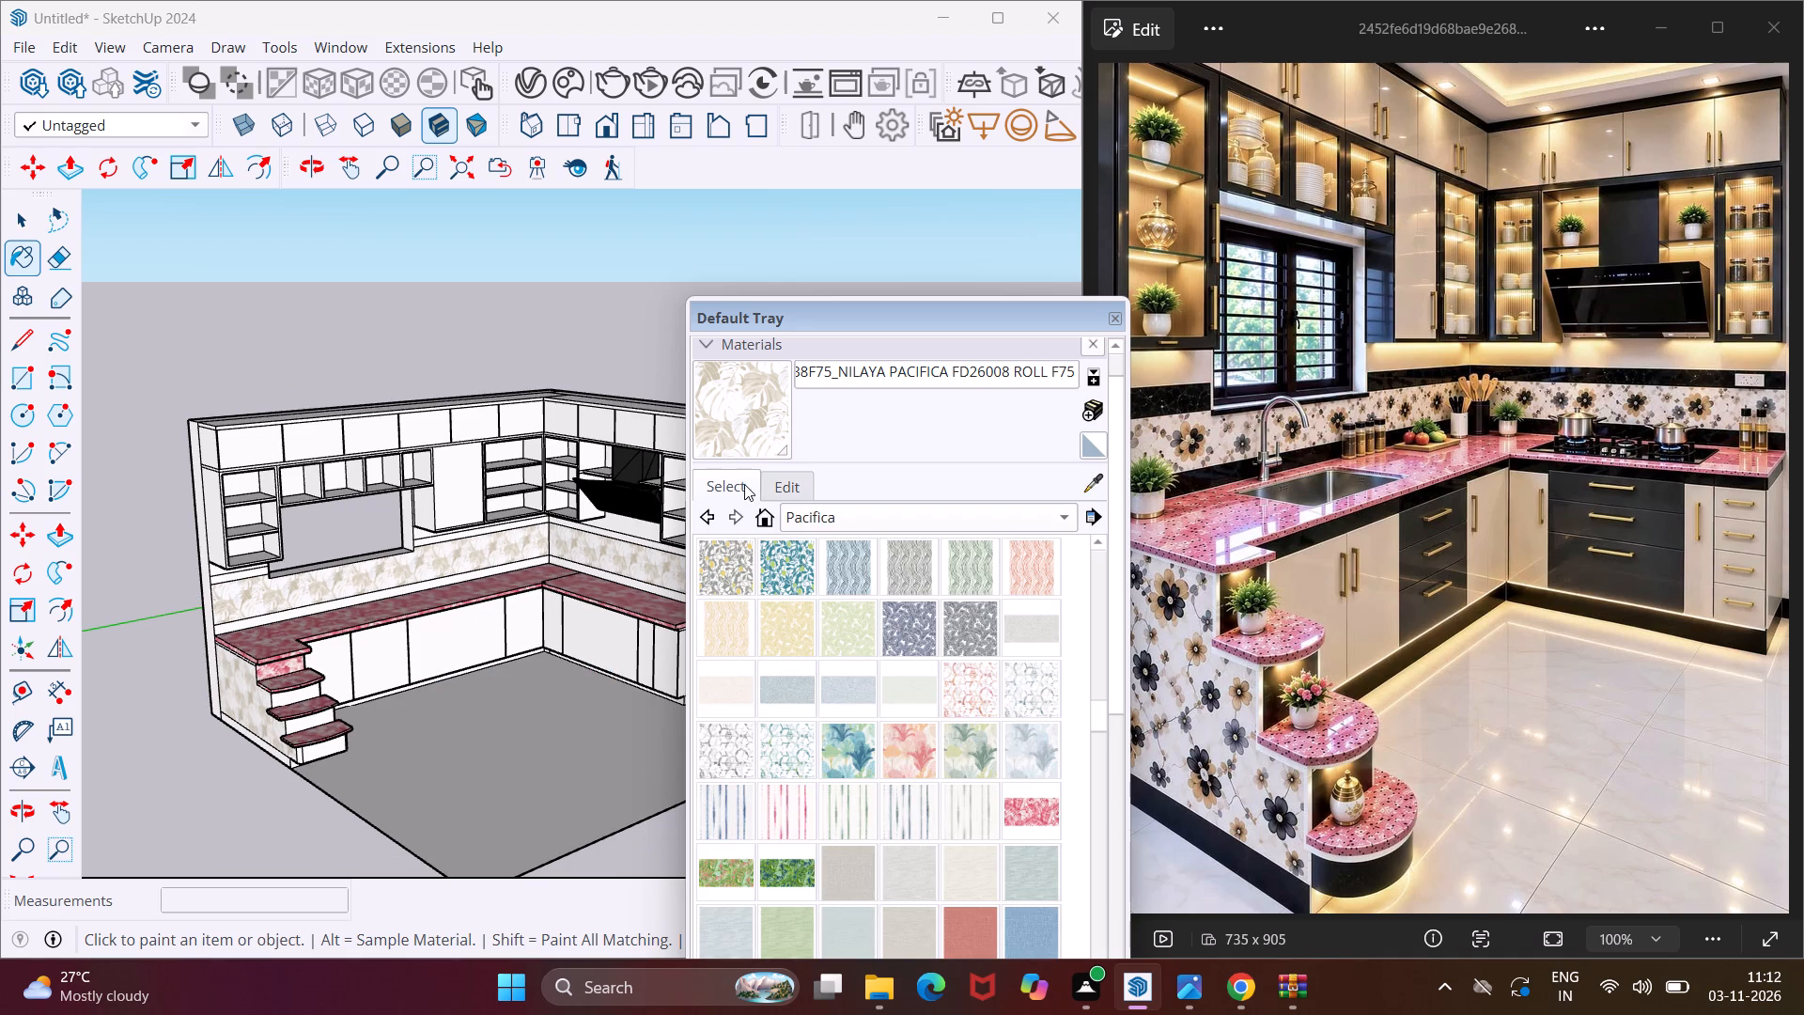
left_click(815, 518)
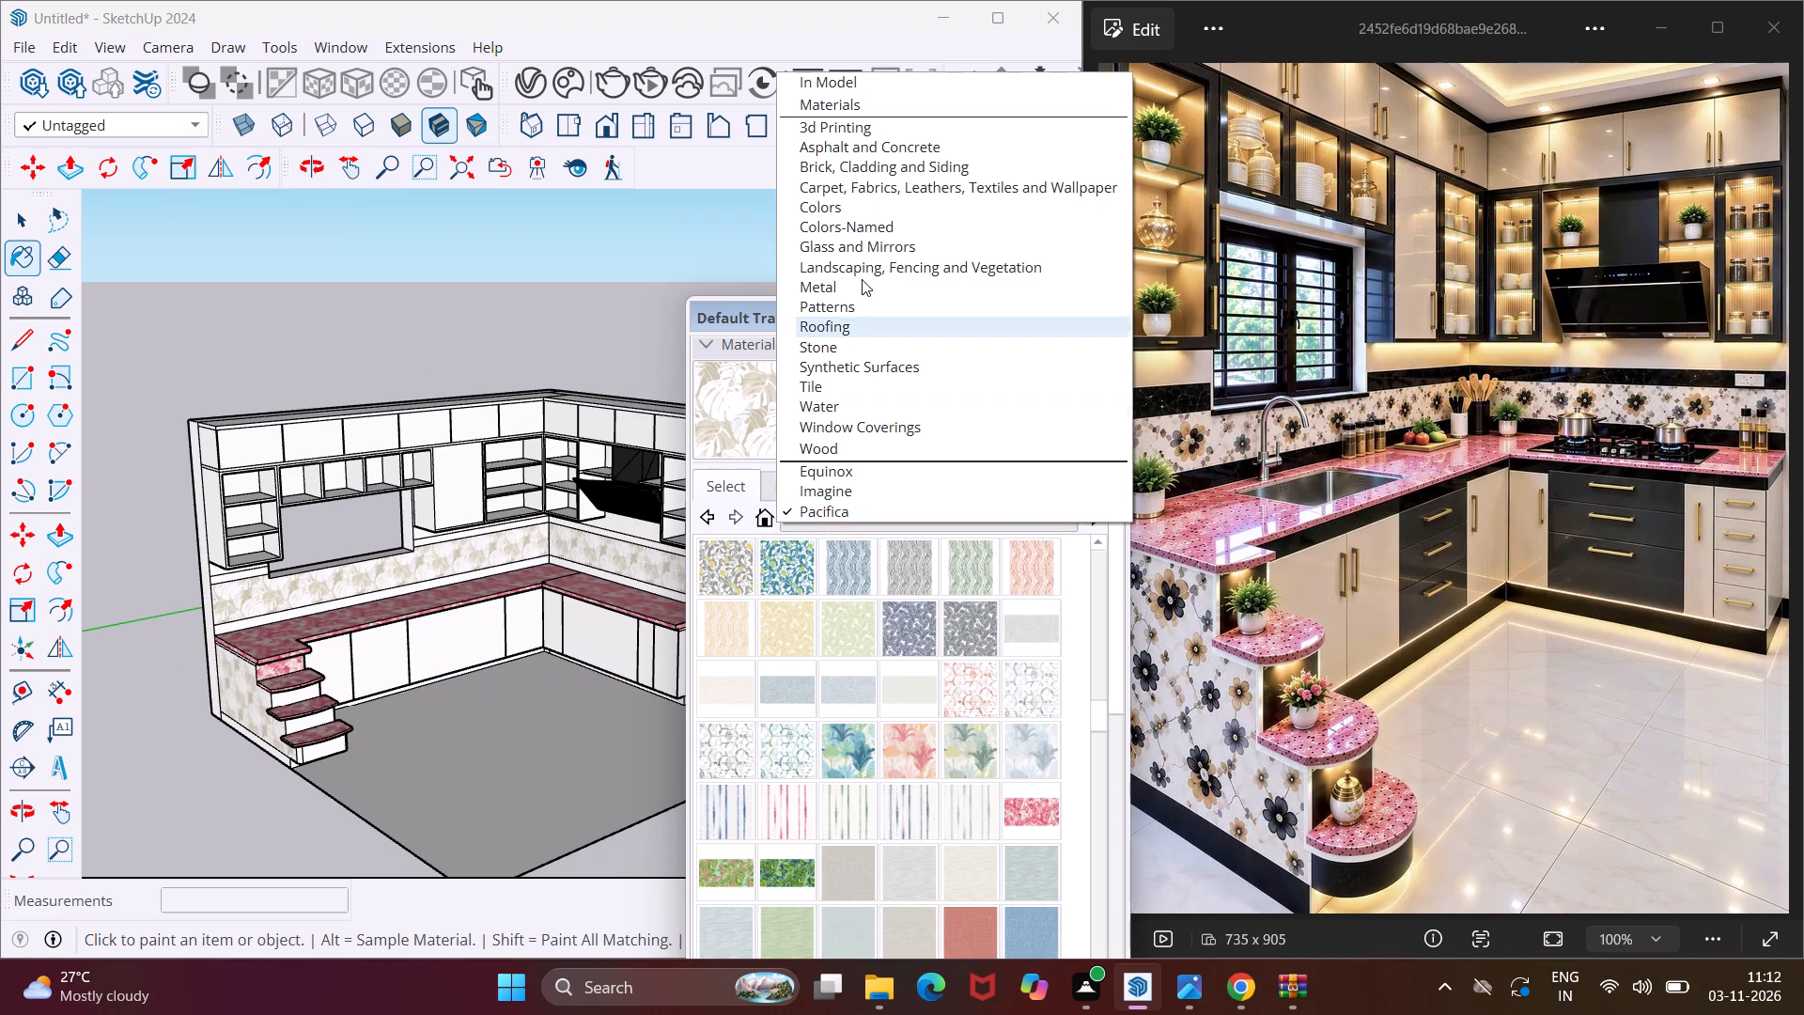
left_click(871, 204)
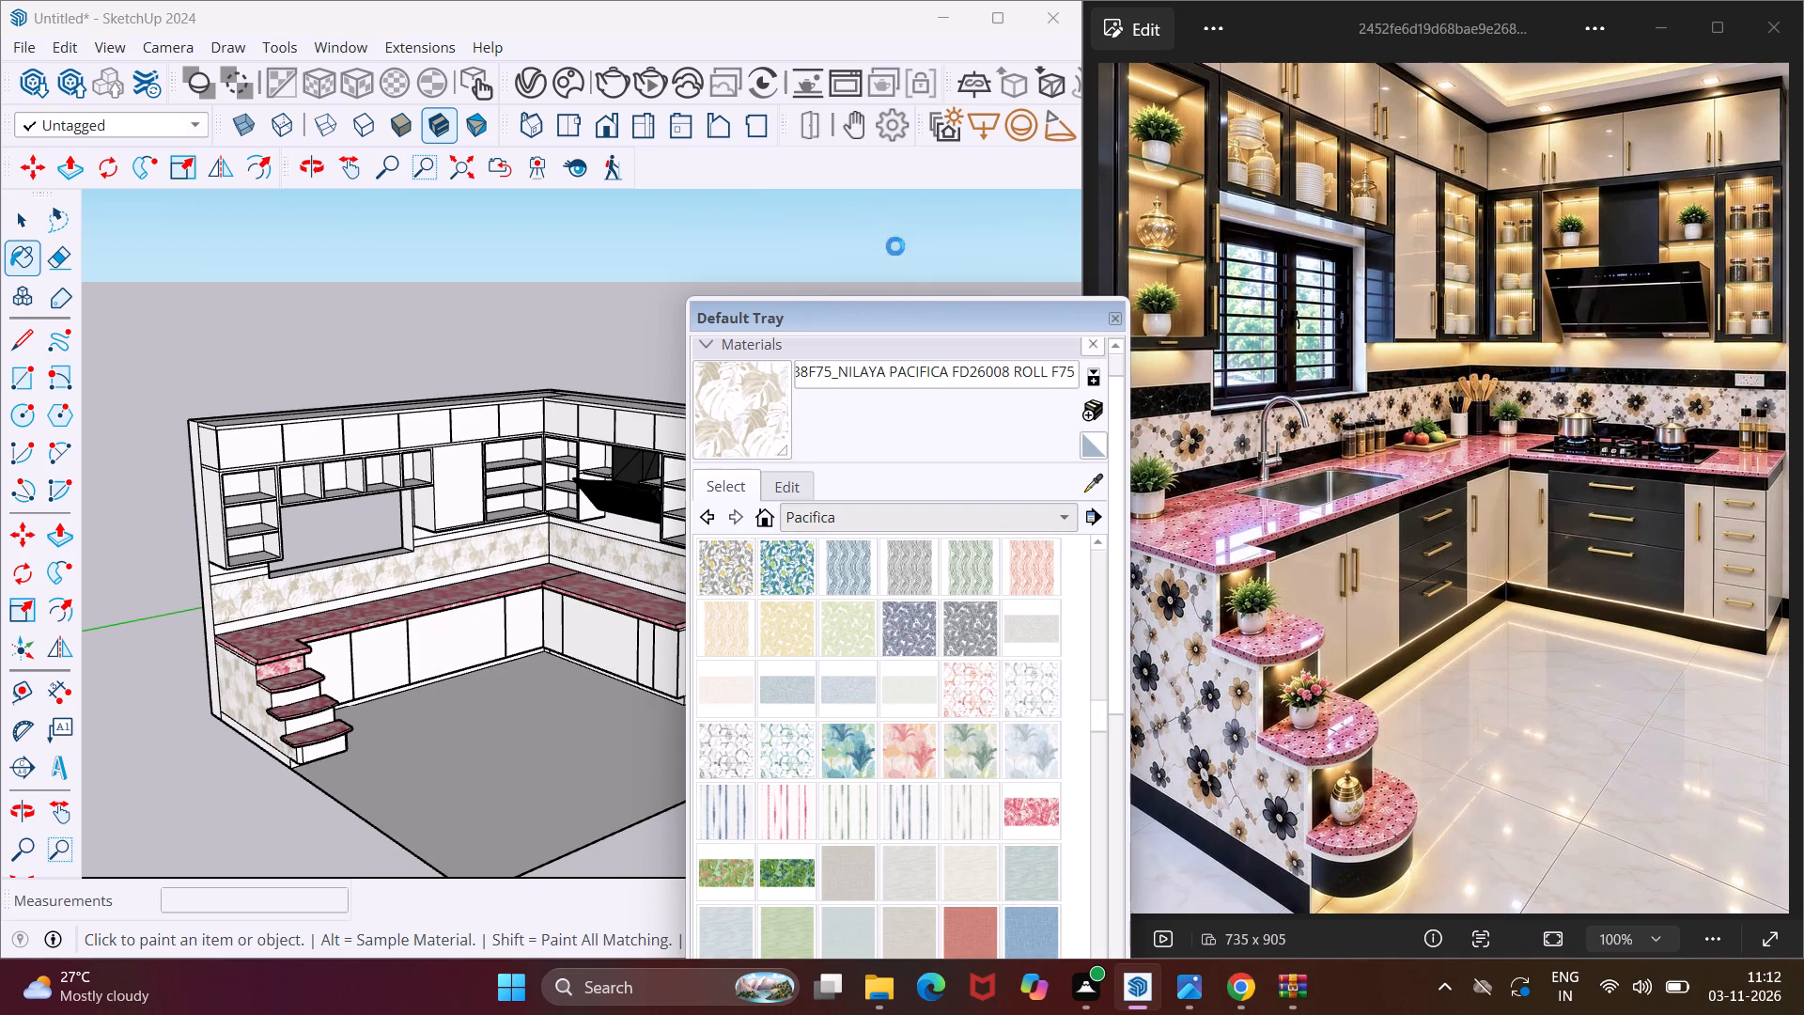
scroll(813, 681, "down", 6)
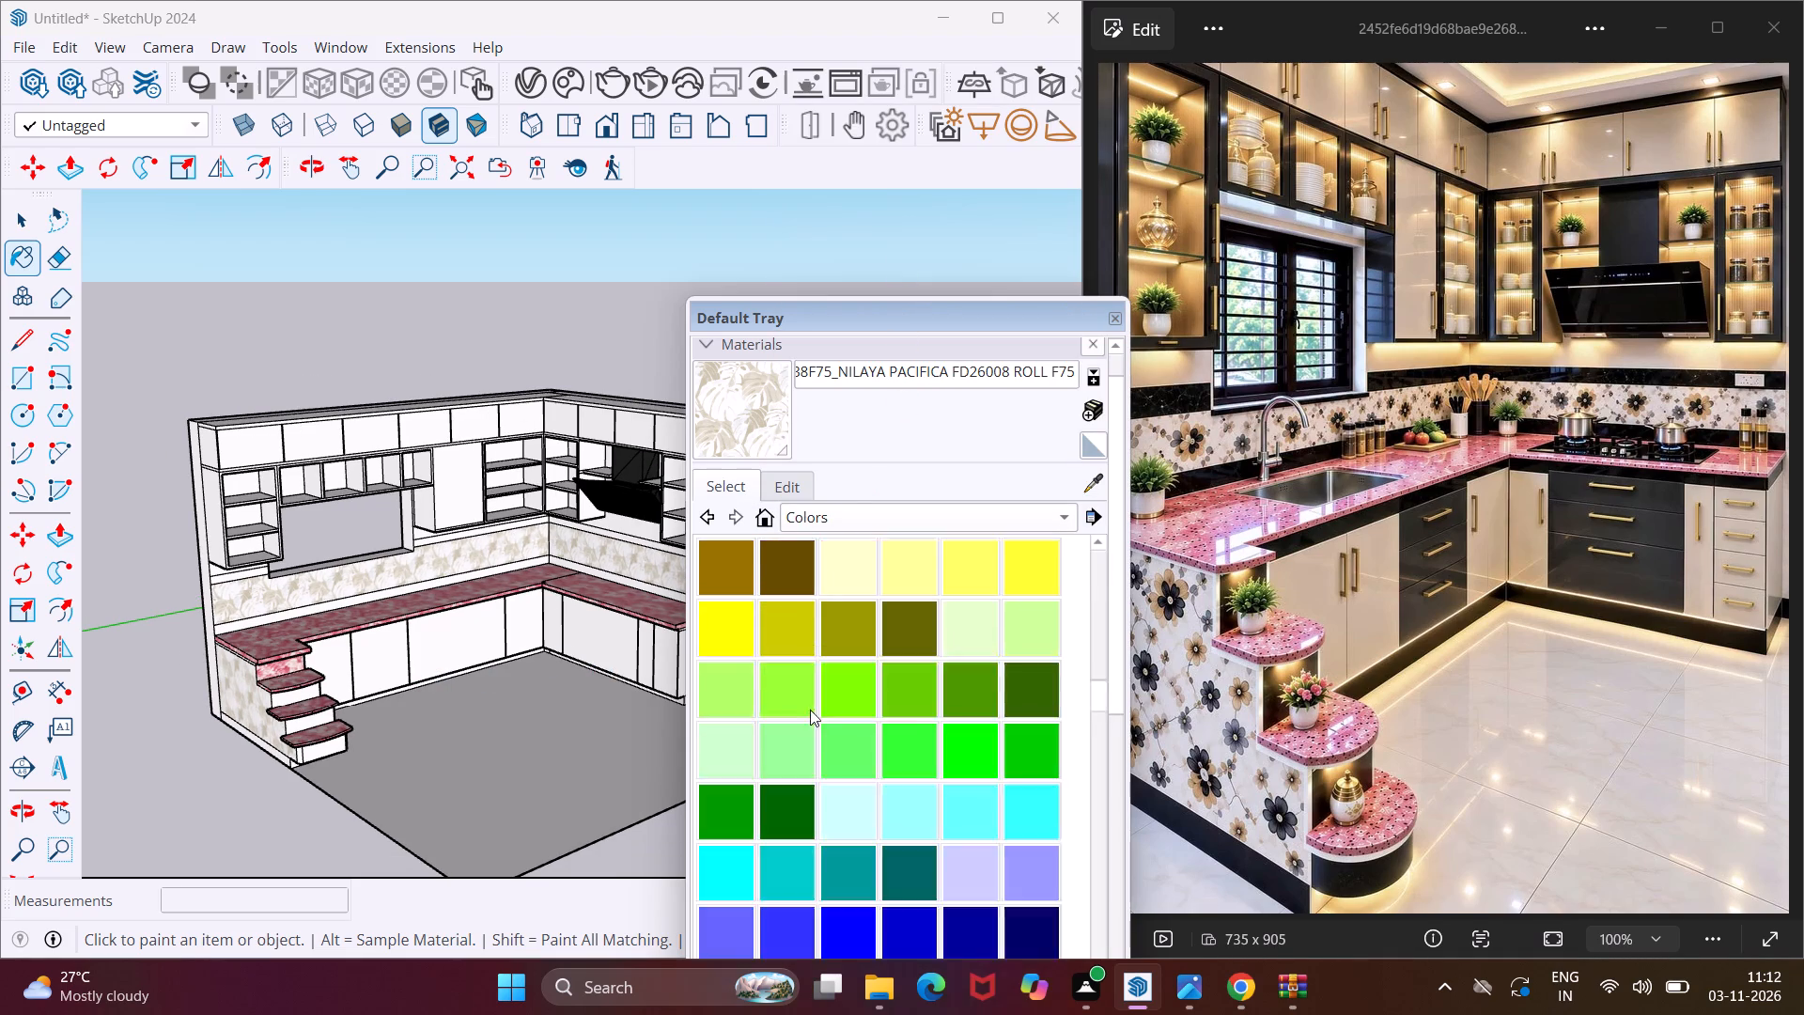
scroll(810, 710, "down", 8)
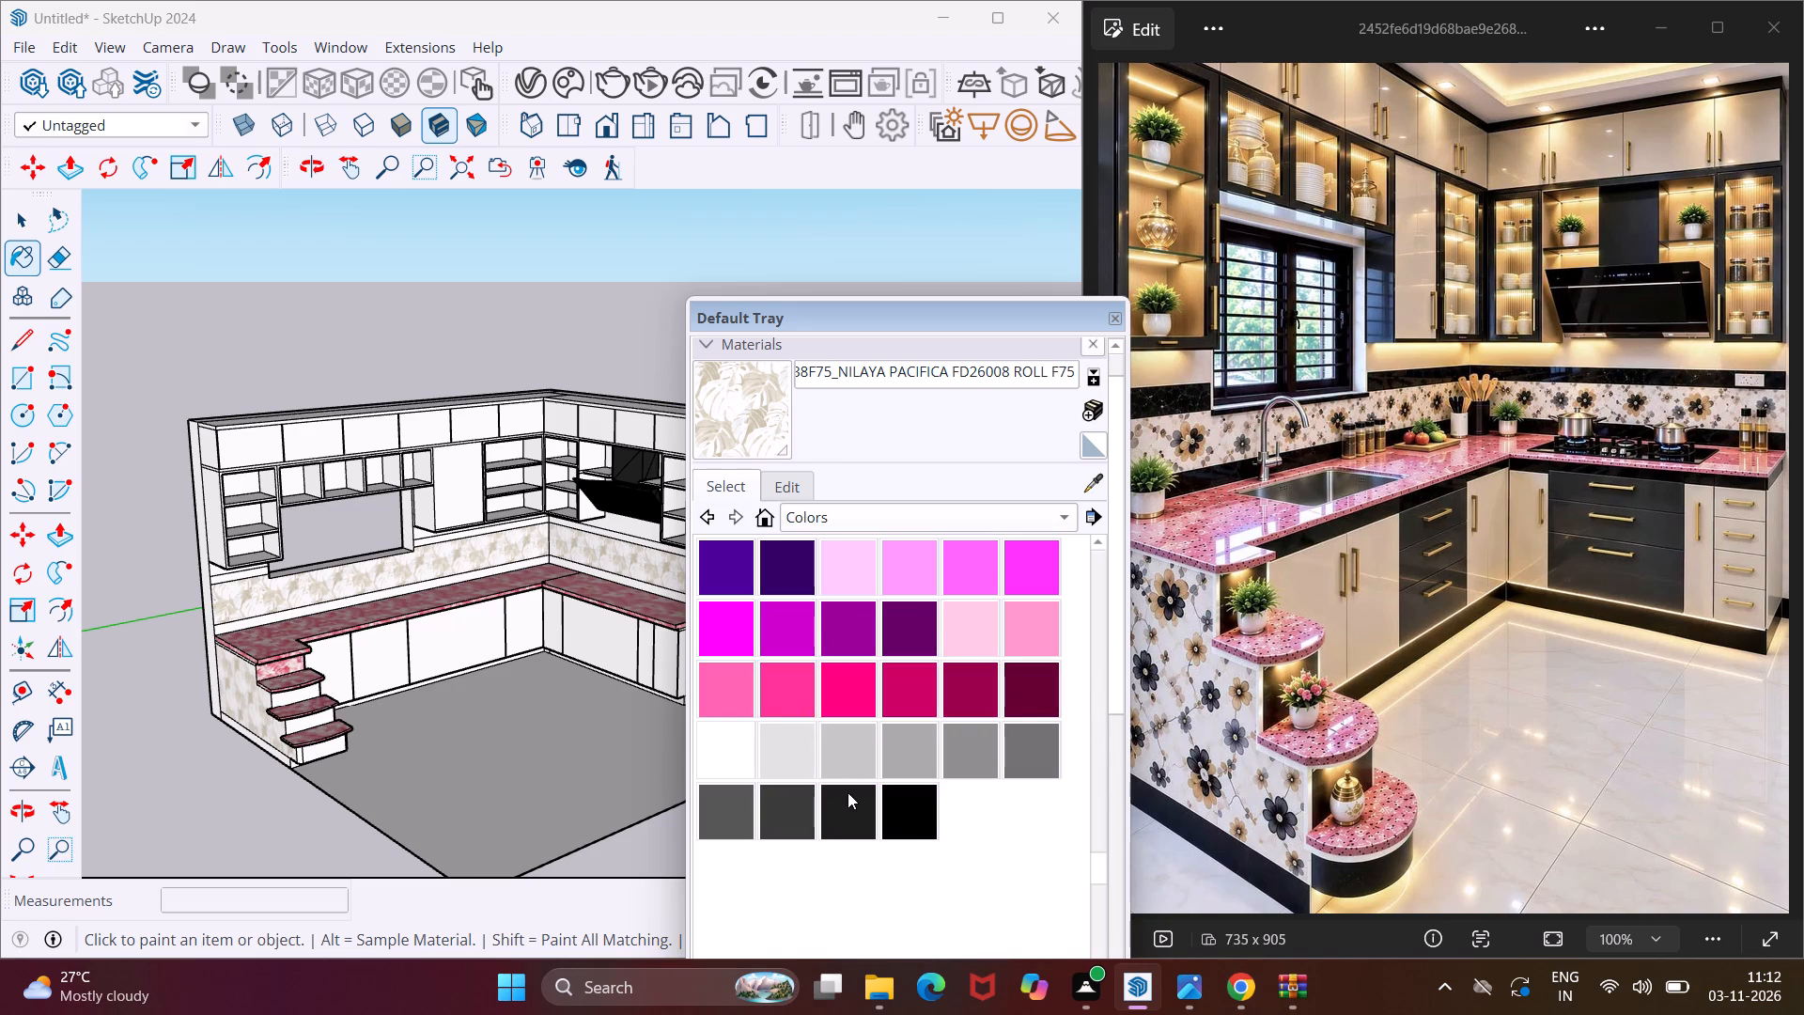
left_click(857, 809)
scroll(251, 747, "up", 5)
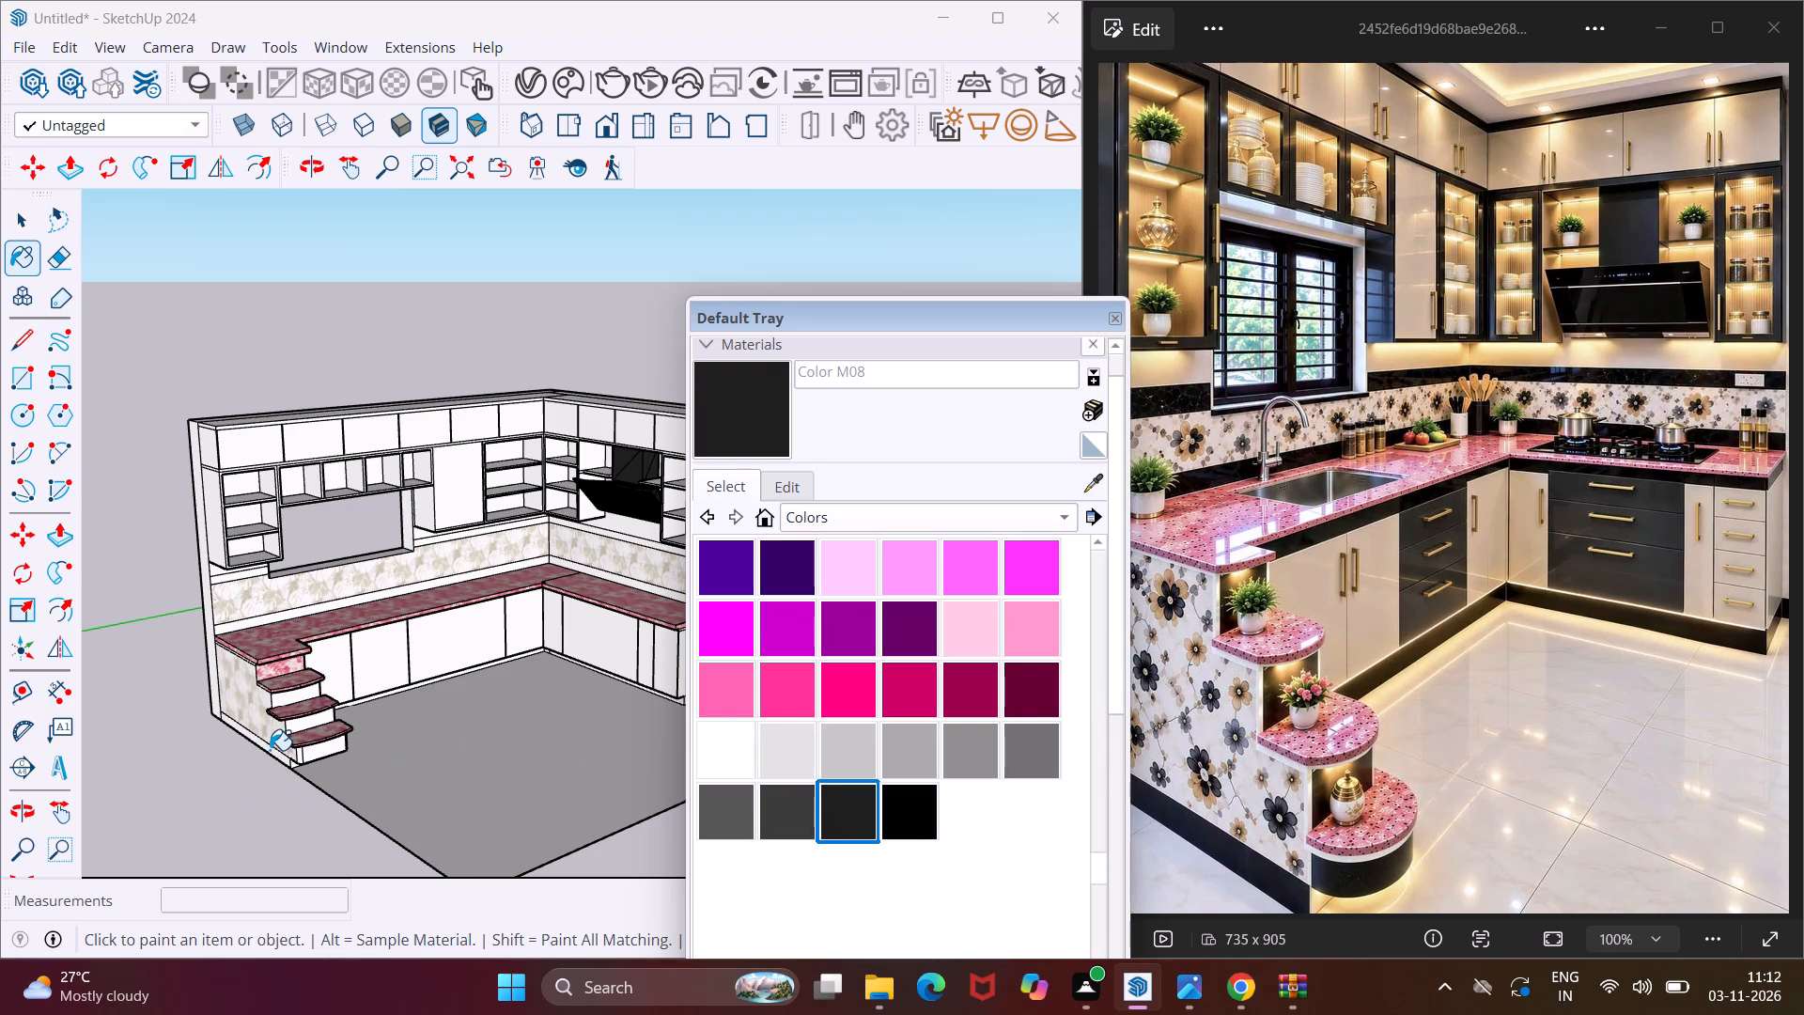
scroll(270, 750, "up", 18)
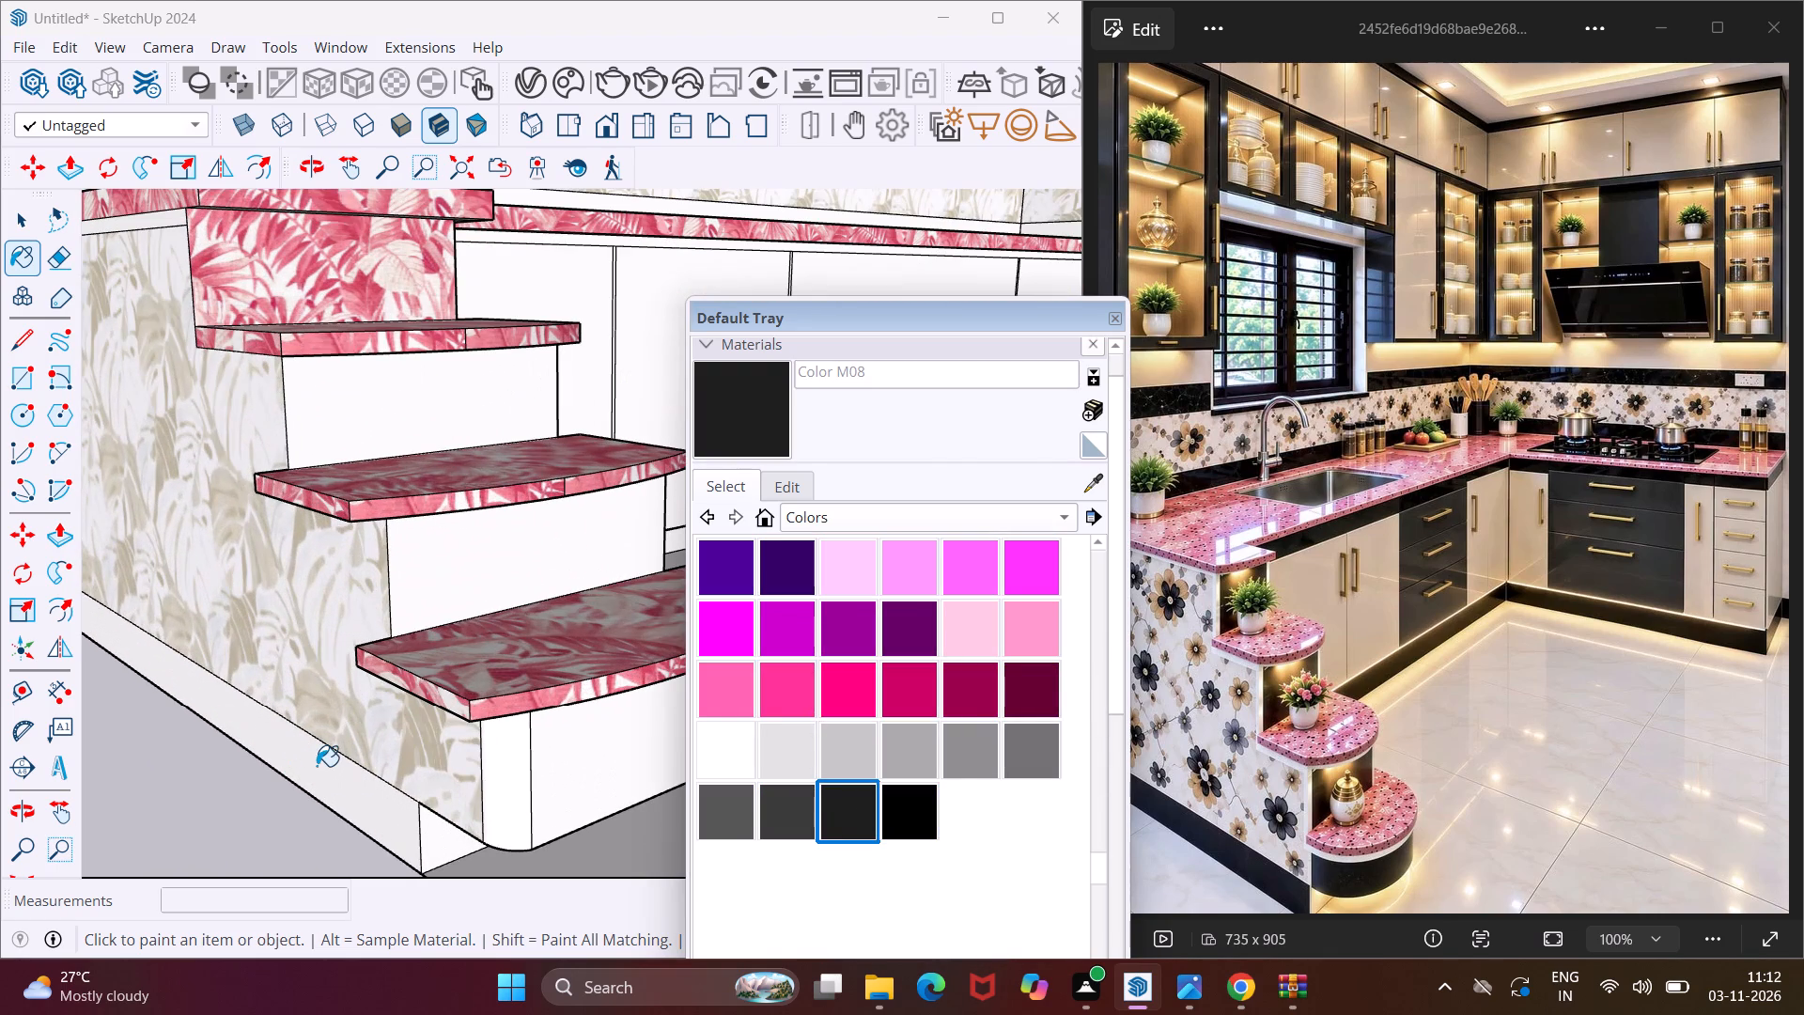
left_click(317, 766)
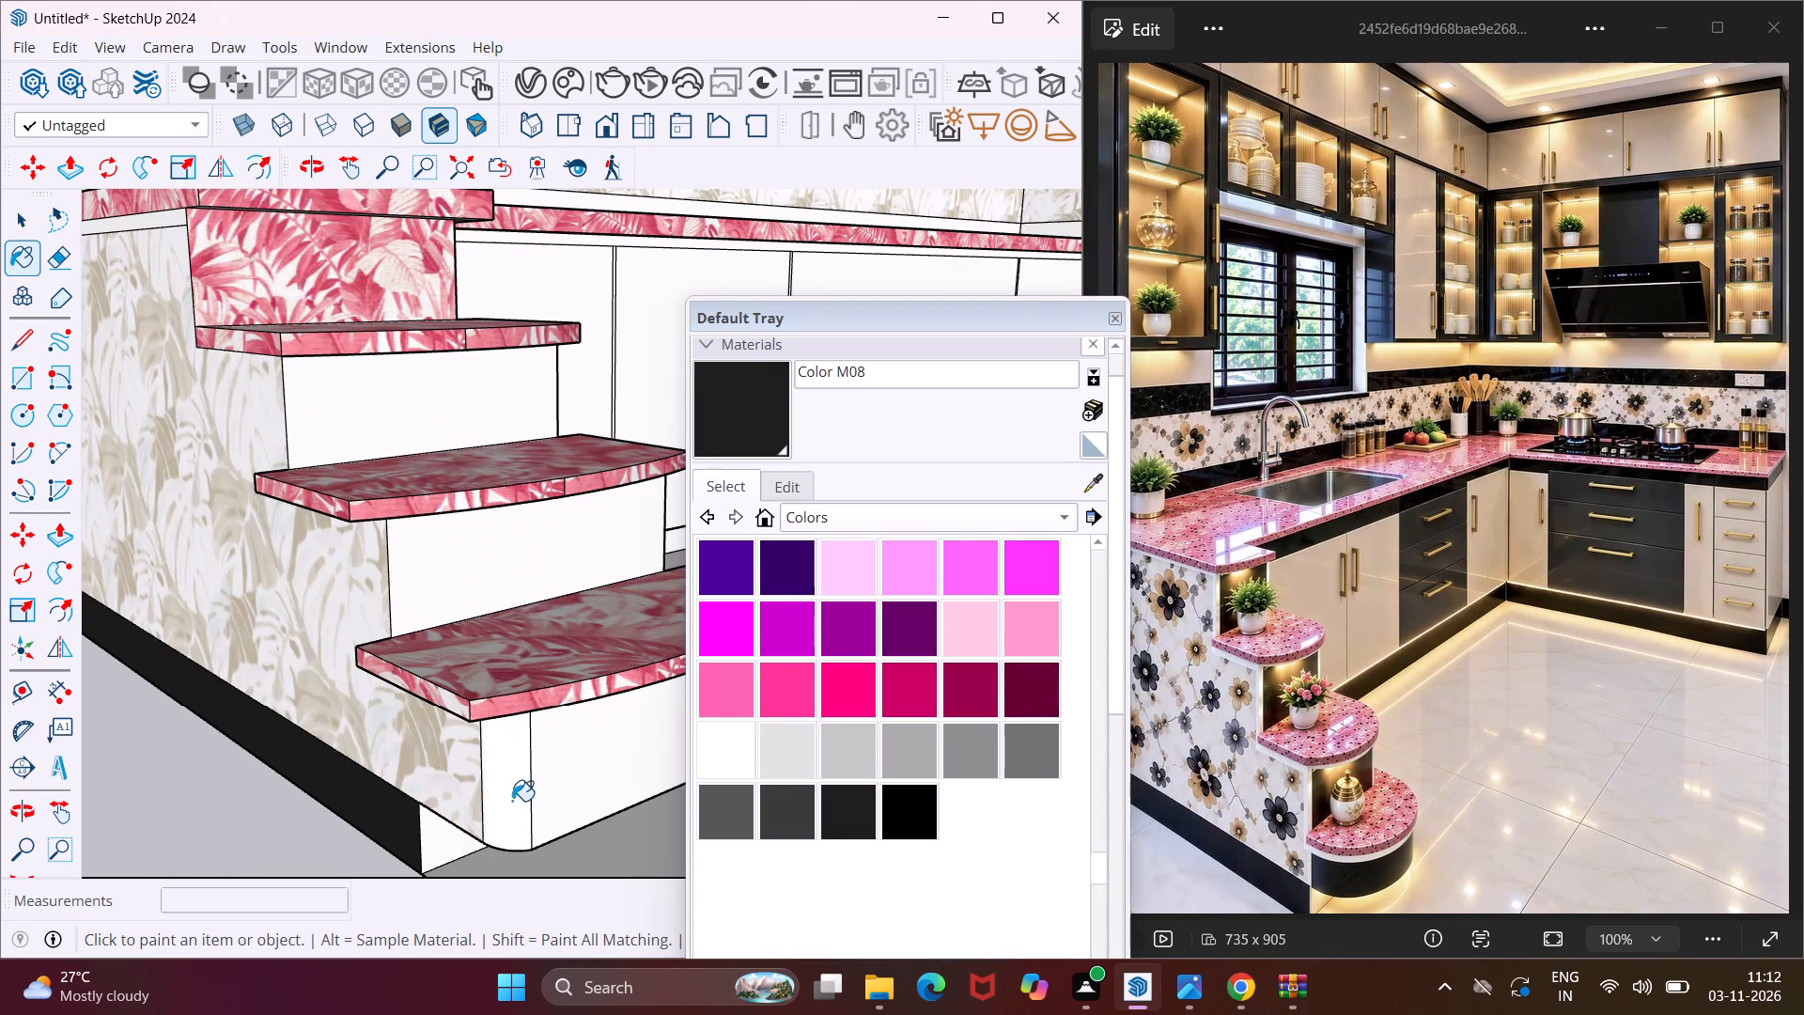
Paint the lowest step block's front and rounded corner and the three risers above it with Color M08.
left_click(512, 801)
left_click(541, 799)
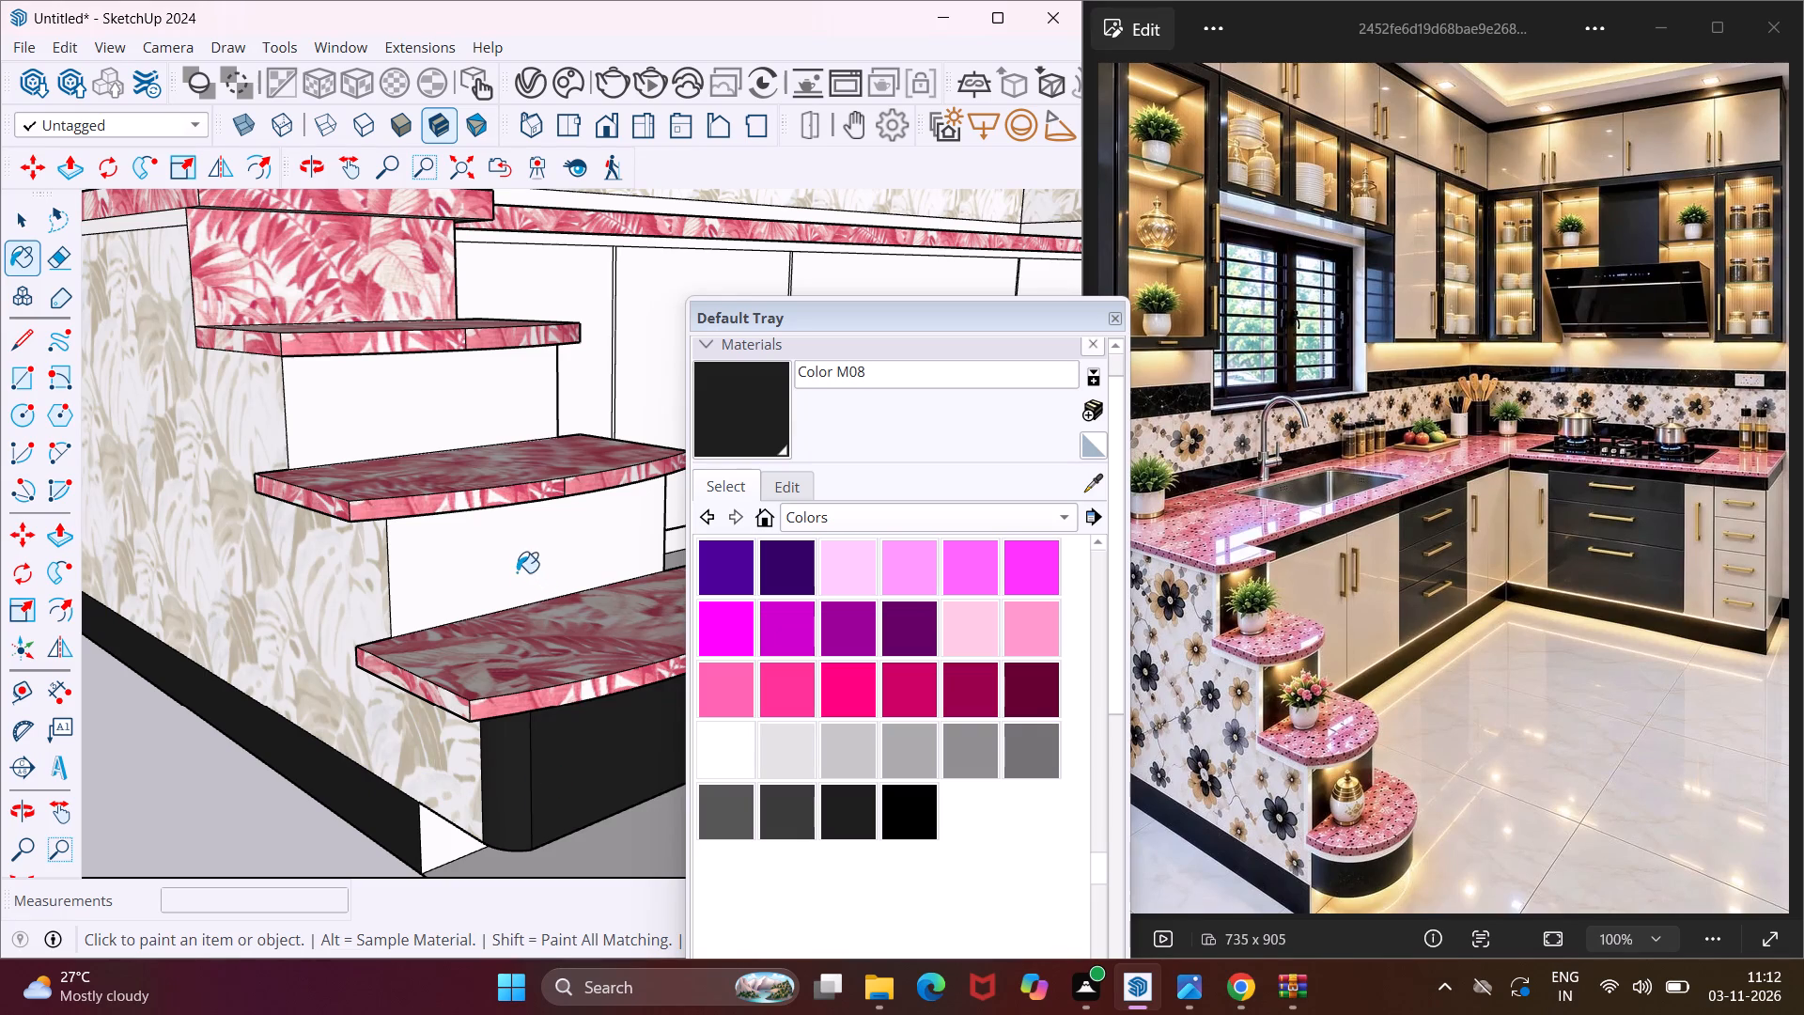
left_click(517, 572)
left_click(421, 410)
left_click(276, 267)
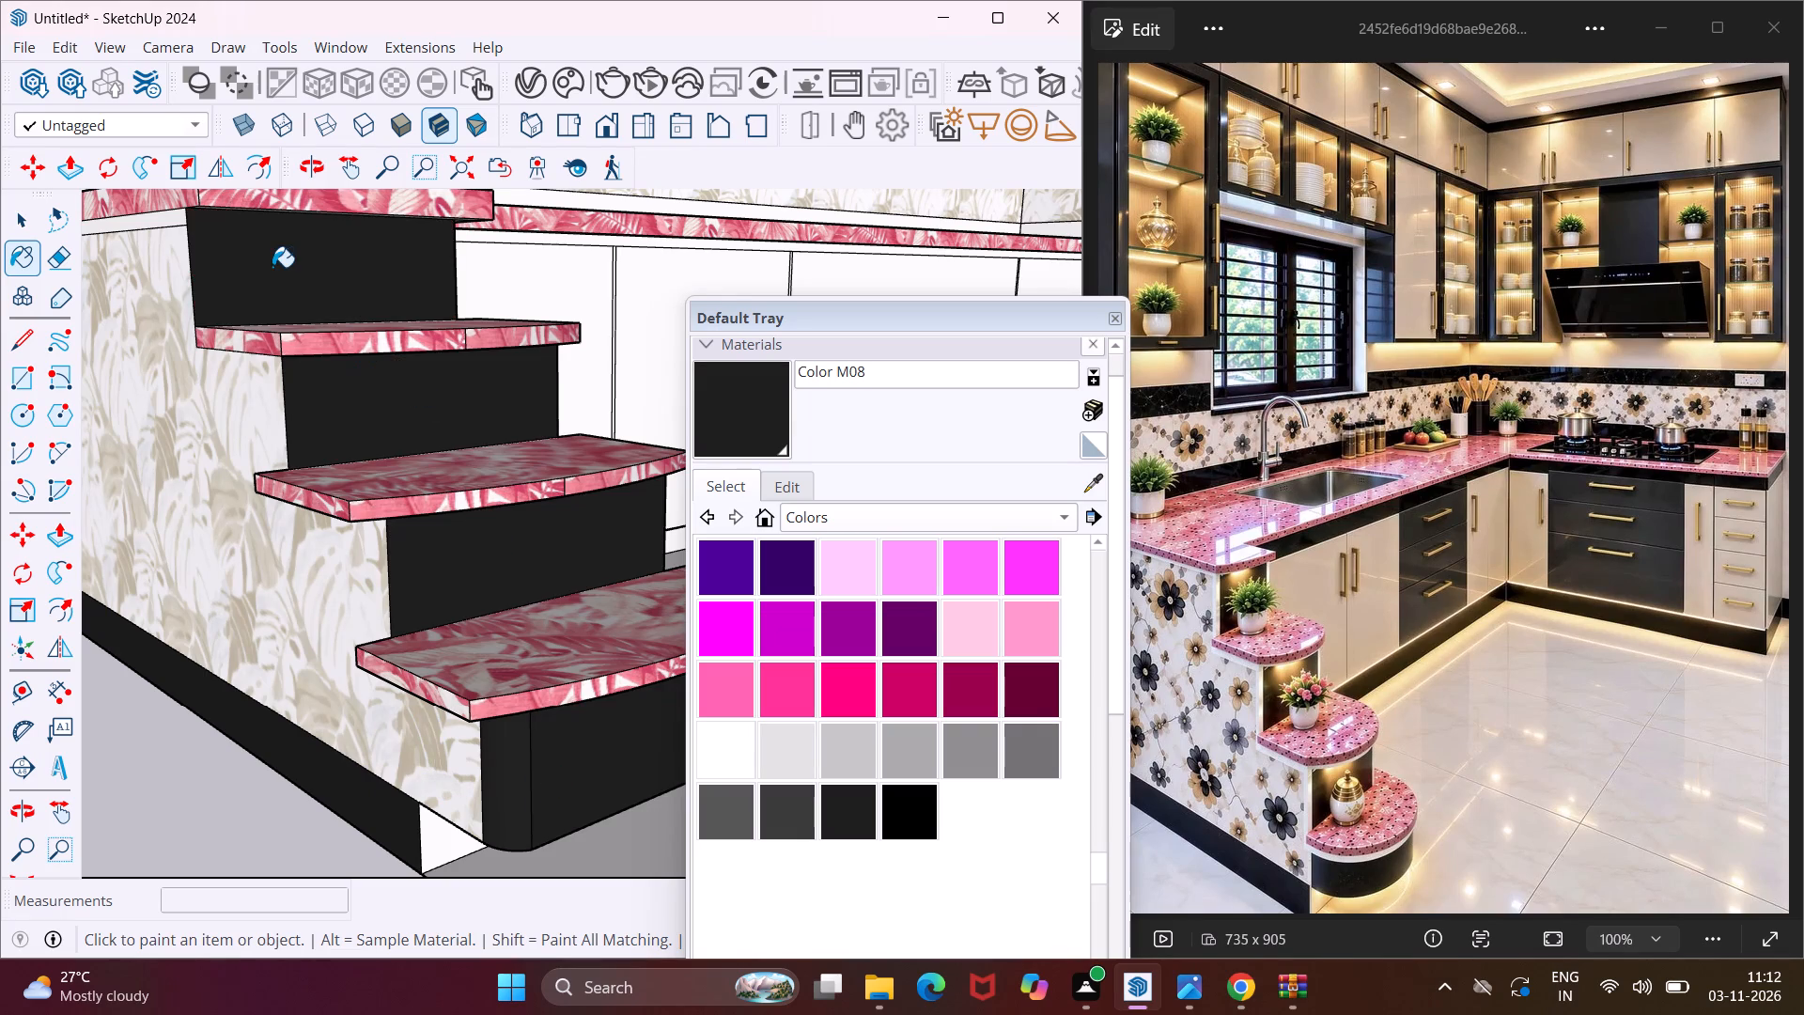
Paint the lowest block's other rounded corner and the inner side faces of the two lowest step blocks with Color M08.
scroll(272, 267, "down", 4)
middle_click_drag(503, 589, 83, 555)
scroll(498, 536, "up", 5)
left_click(544, 541)
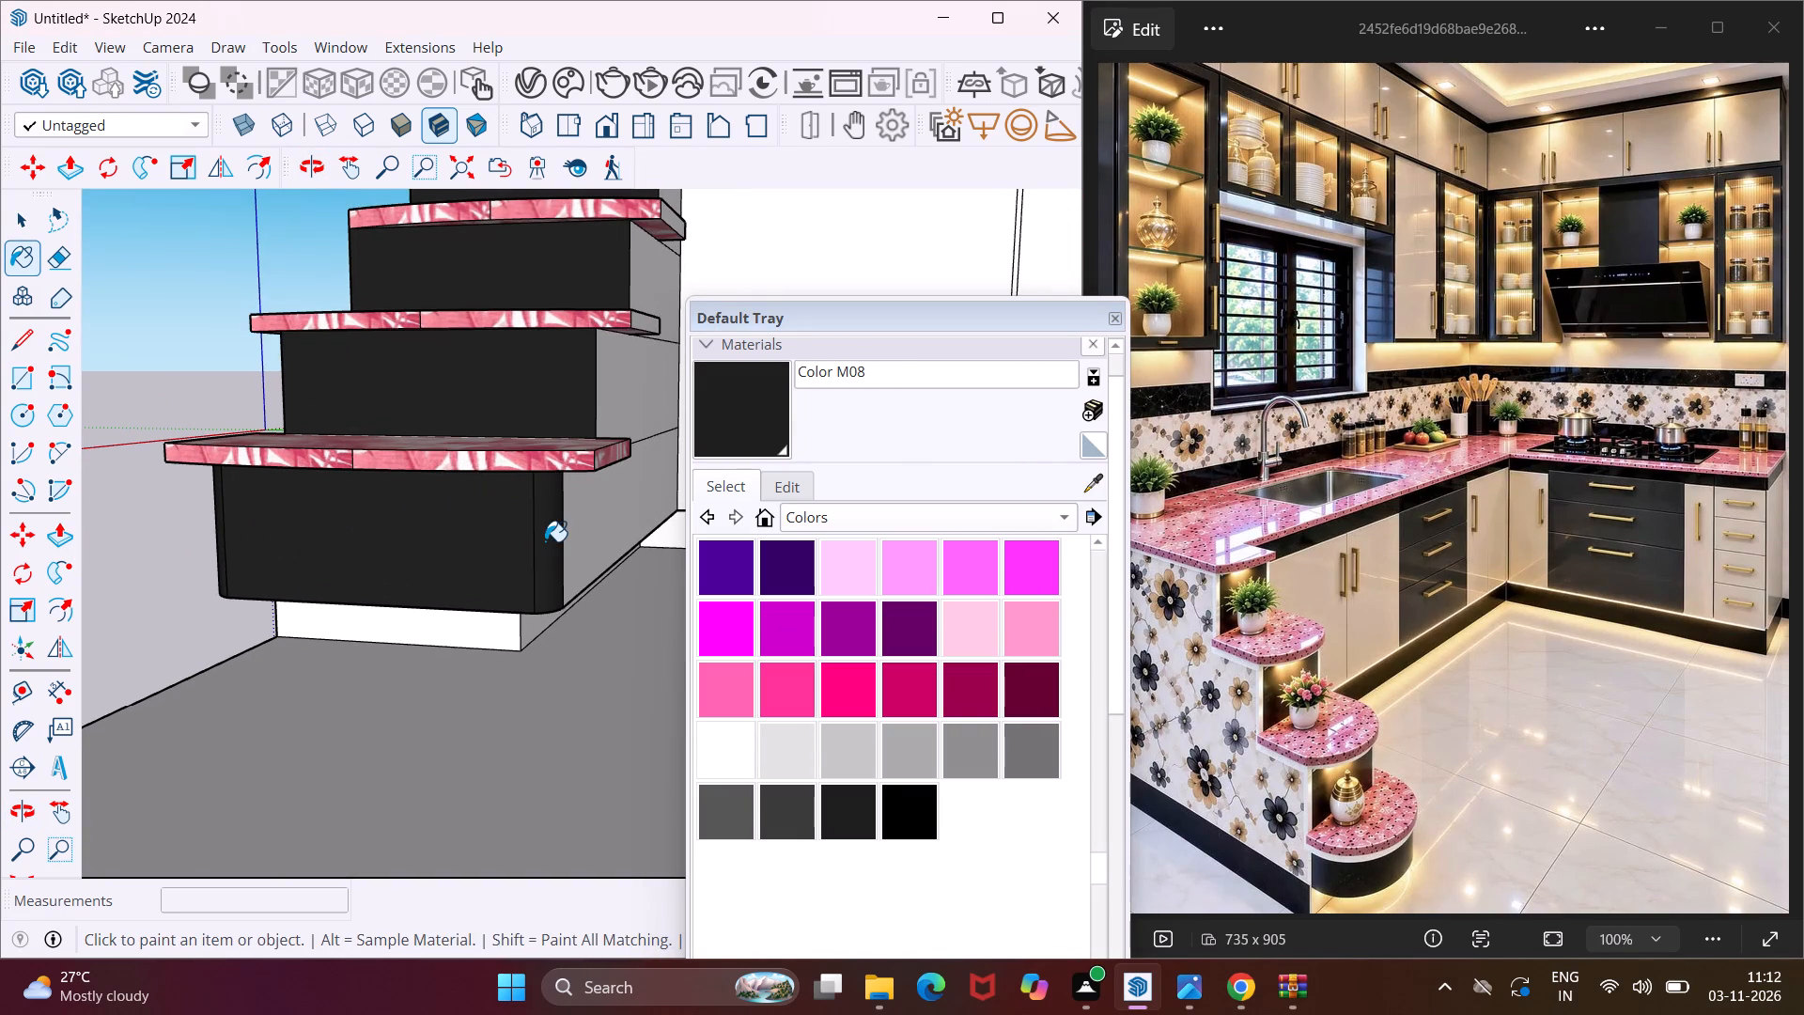
middle_click_drag(540, 564, 332, 597)
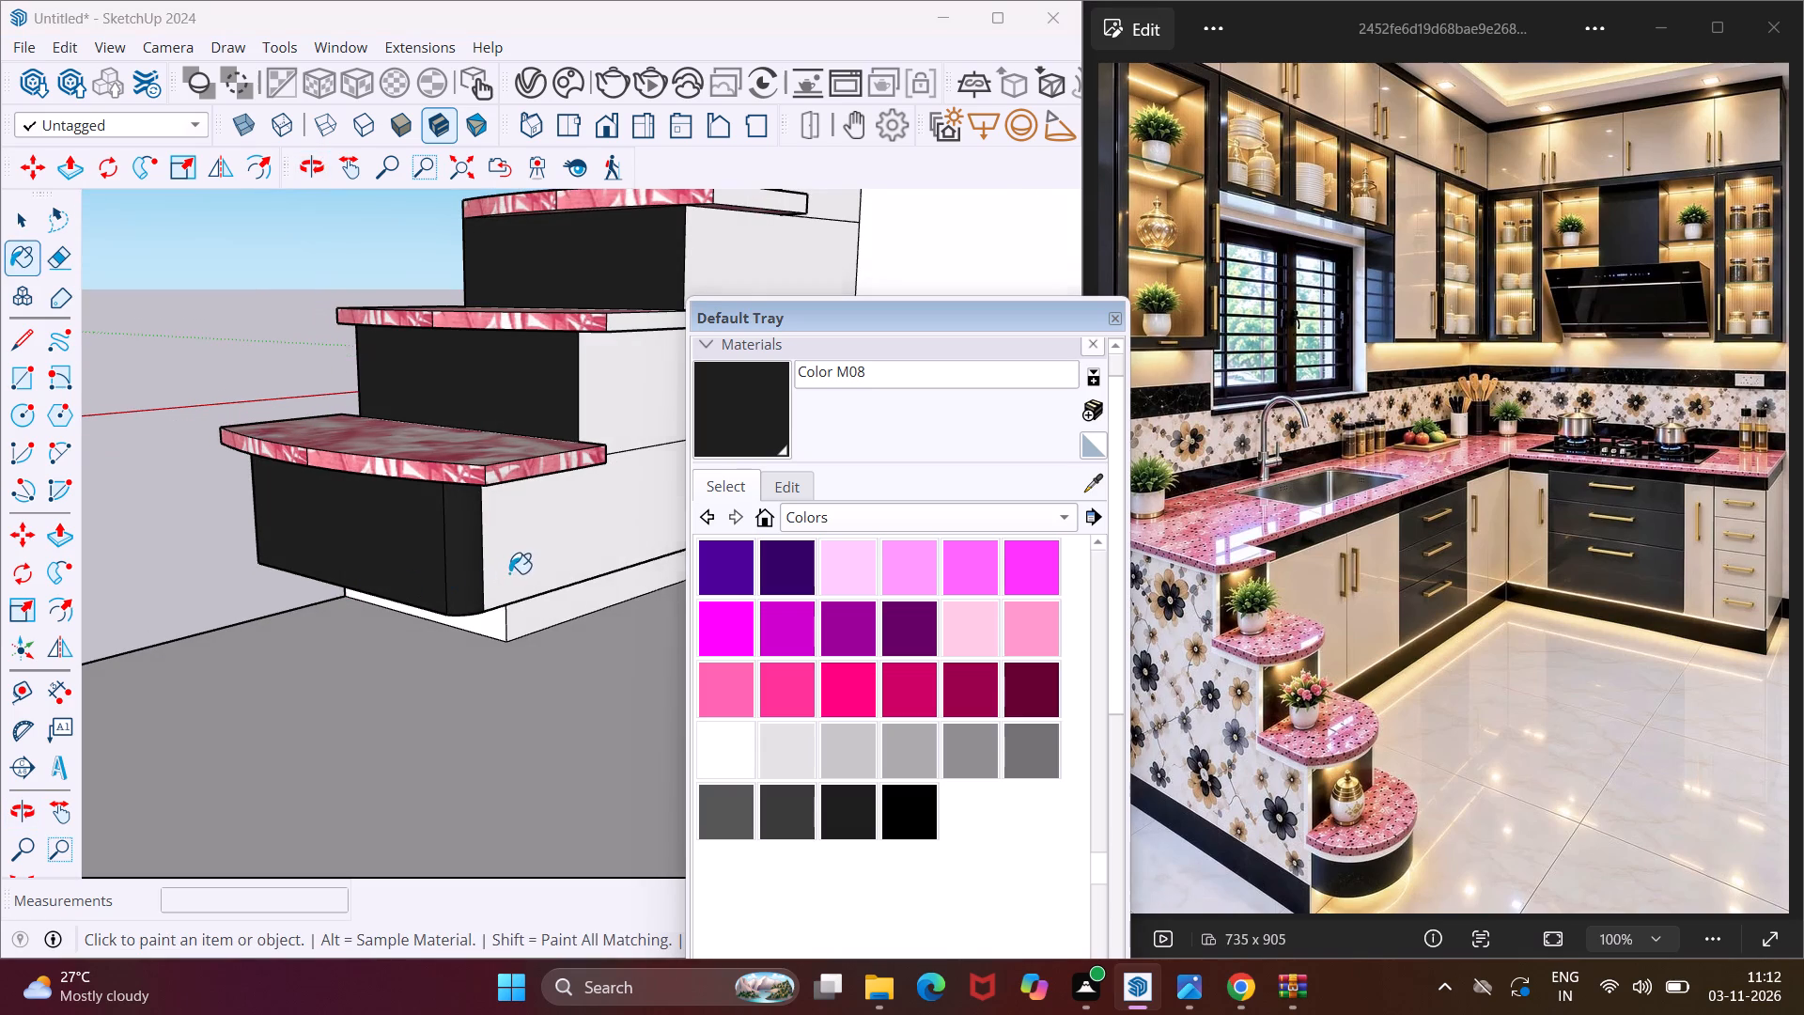
left_click(509, 573)
left_click(611, 413)
Paint the inner straight edges of the middle and upper step shelves and the two upper blocks' side faces with Color M08.
scroll(153, 562, "down", 6)
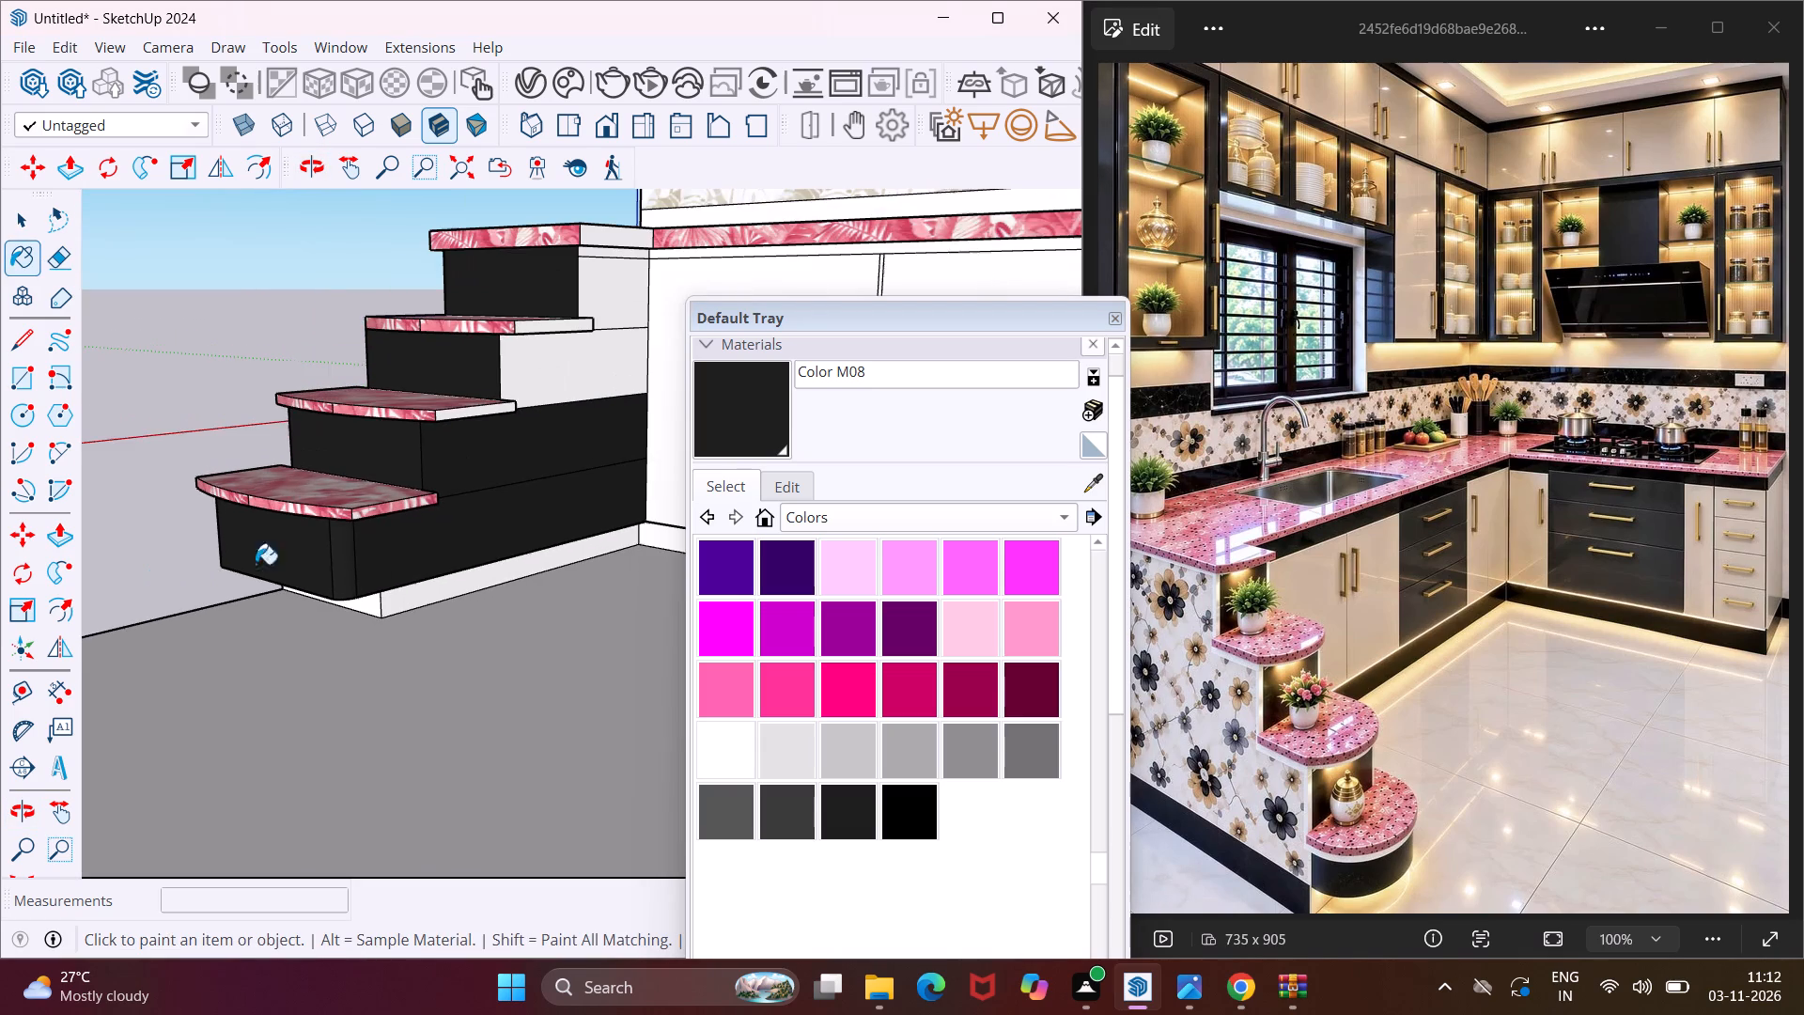
scroll(438, 435, "up", 9)
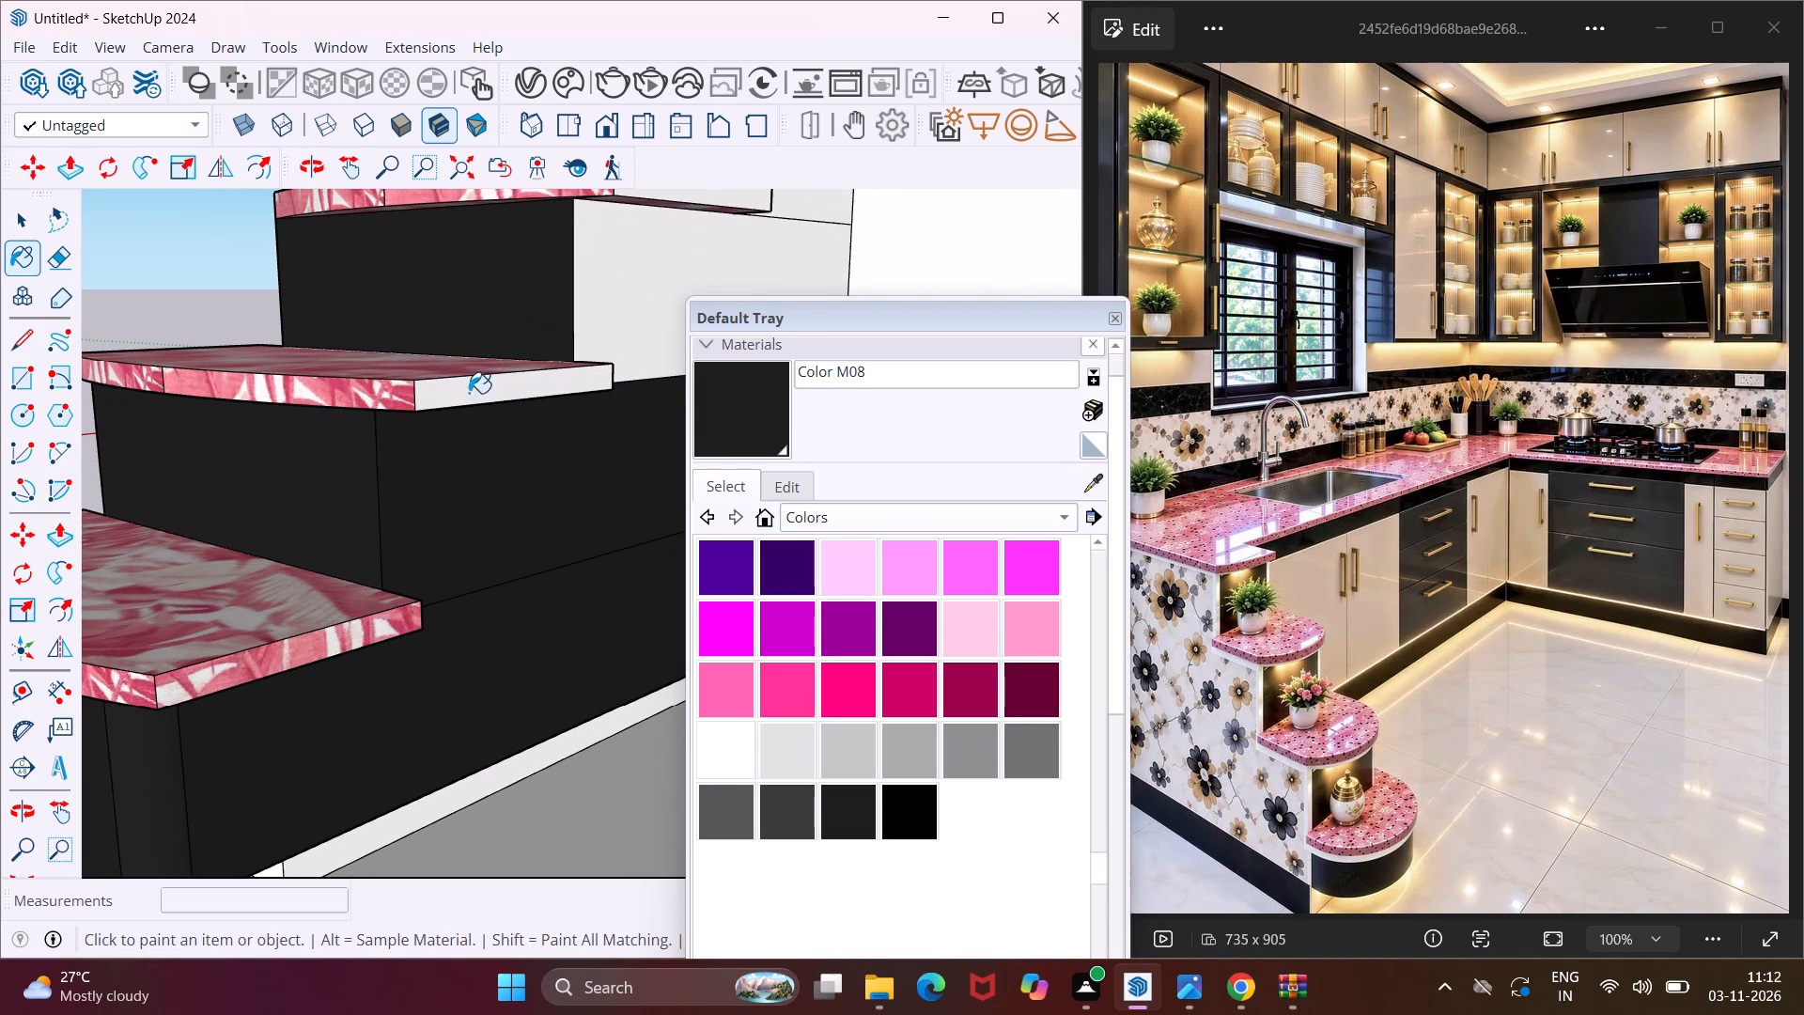
left_click(469, 393)
left_click(615, 335)
scroll(576, 336, "down", 8)
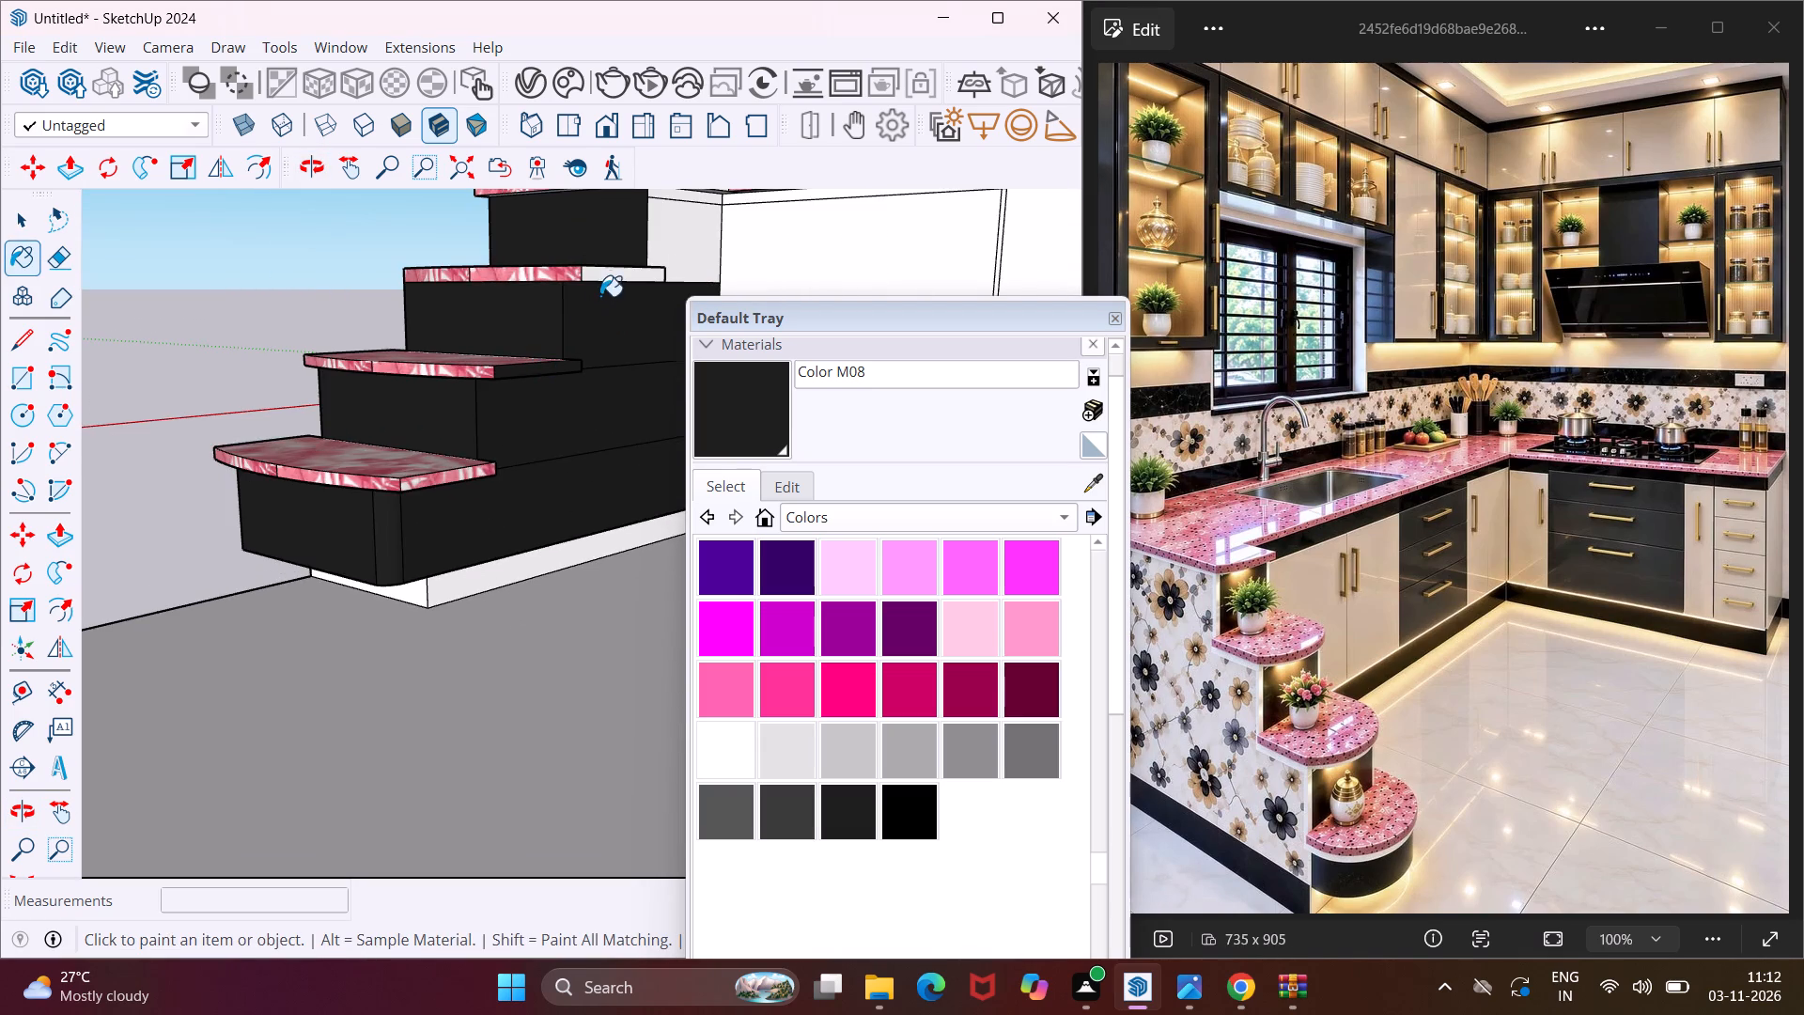
scroll(601, 290, "up", 3)
left_click(606, 275)
left_click(694, 245)
middle_click_drag(695, 245, 695, 233)
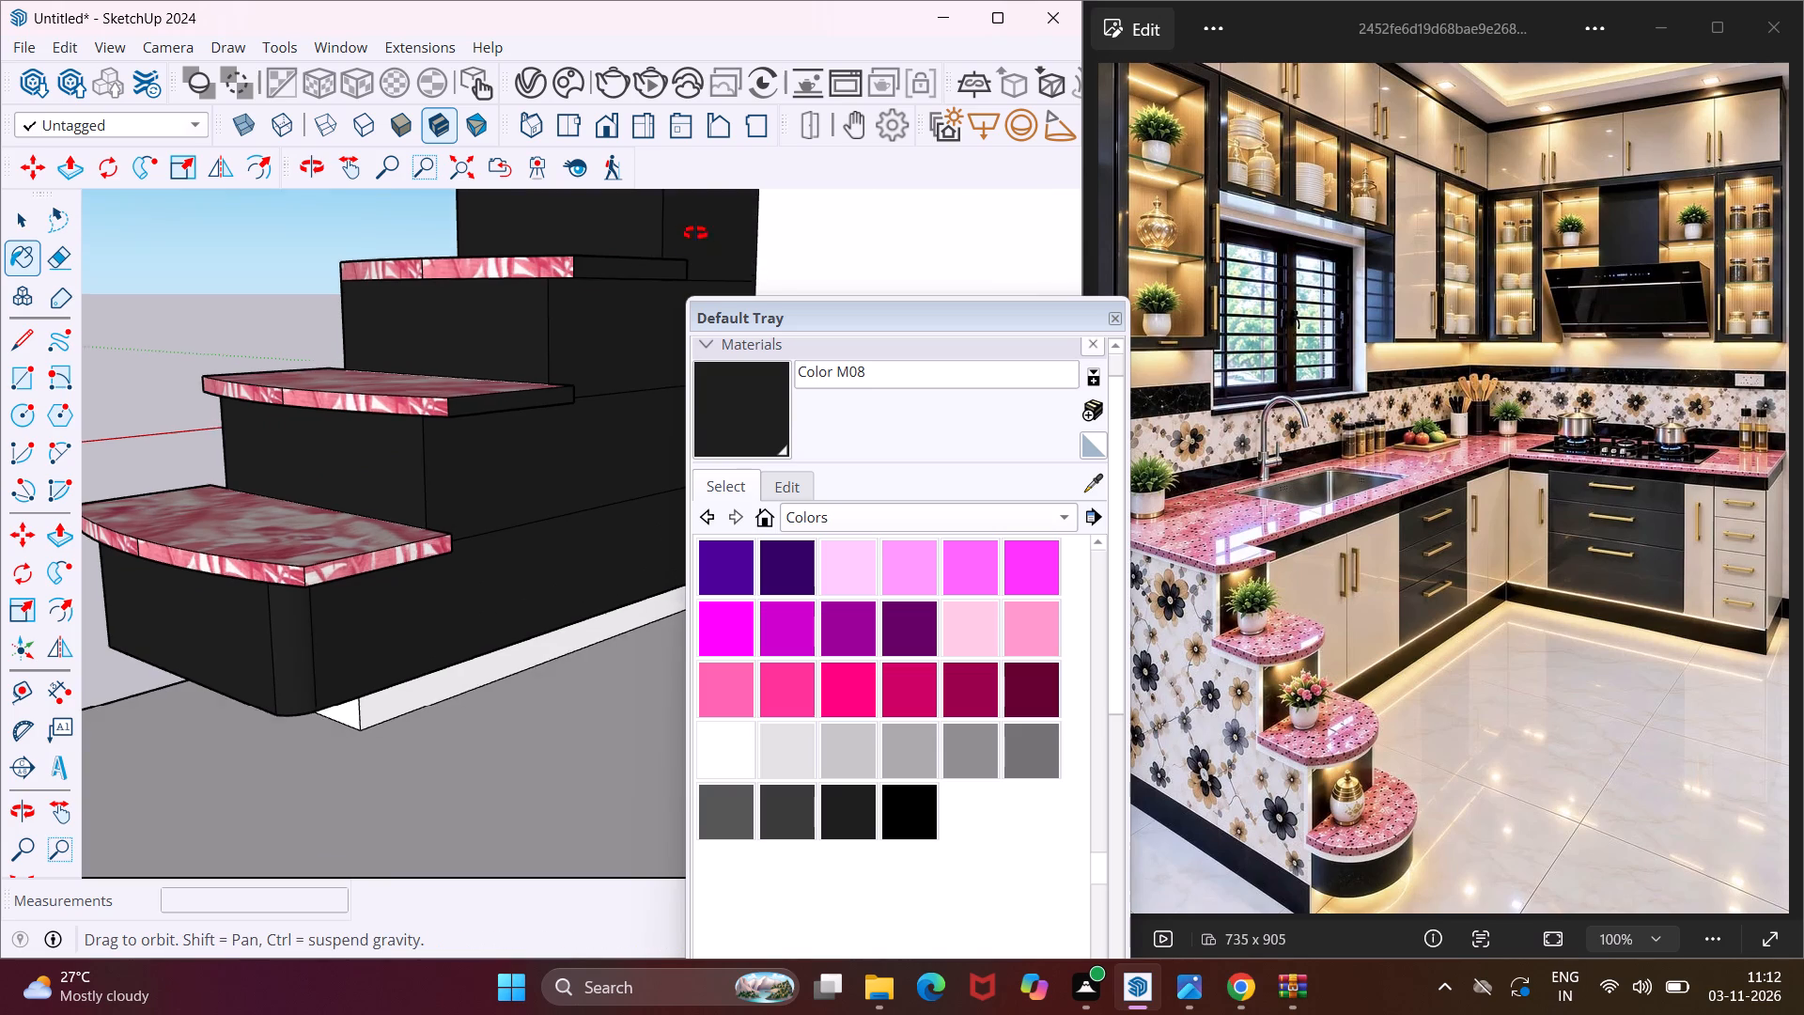
middle_click_drag(695, 233, 711, 196)
scroll(677, 241, "down", 4)
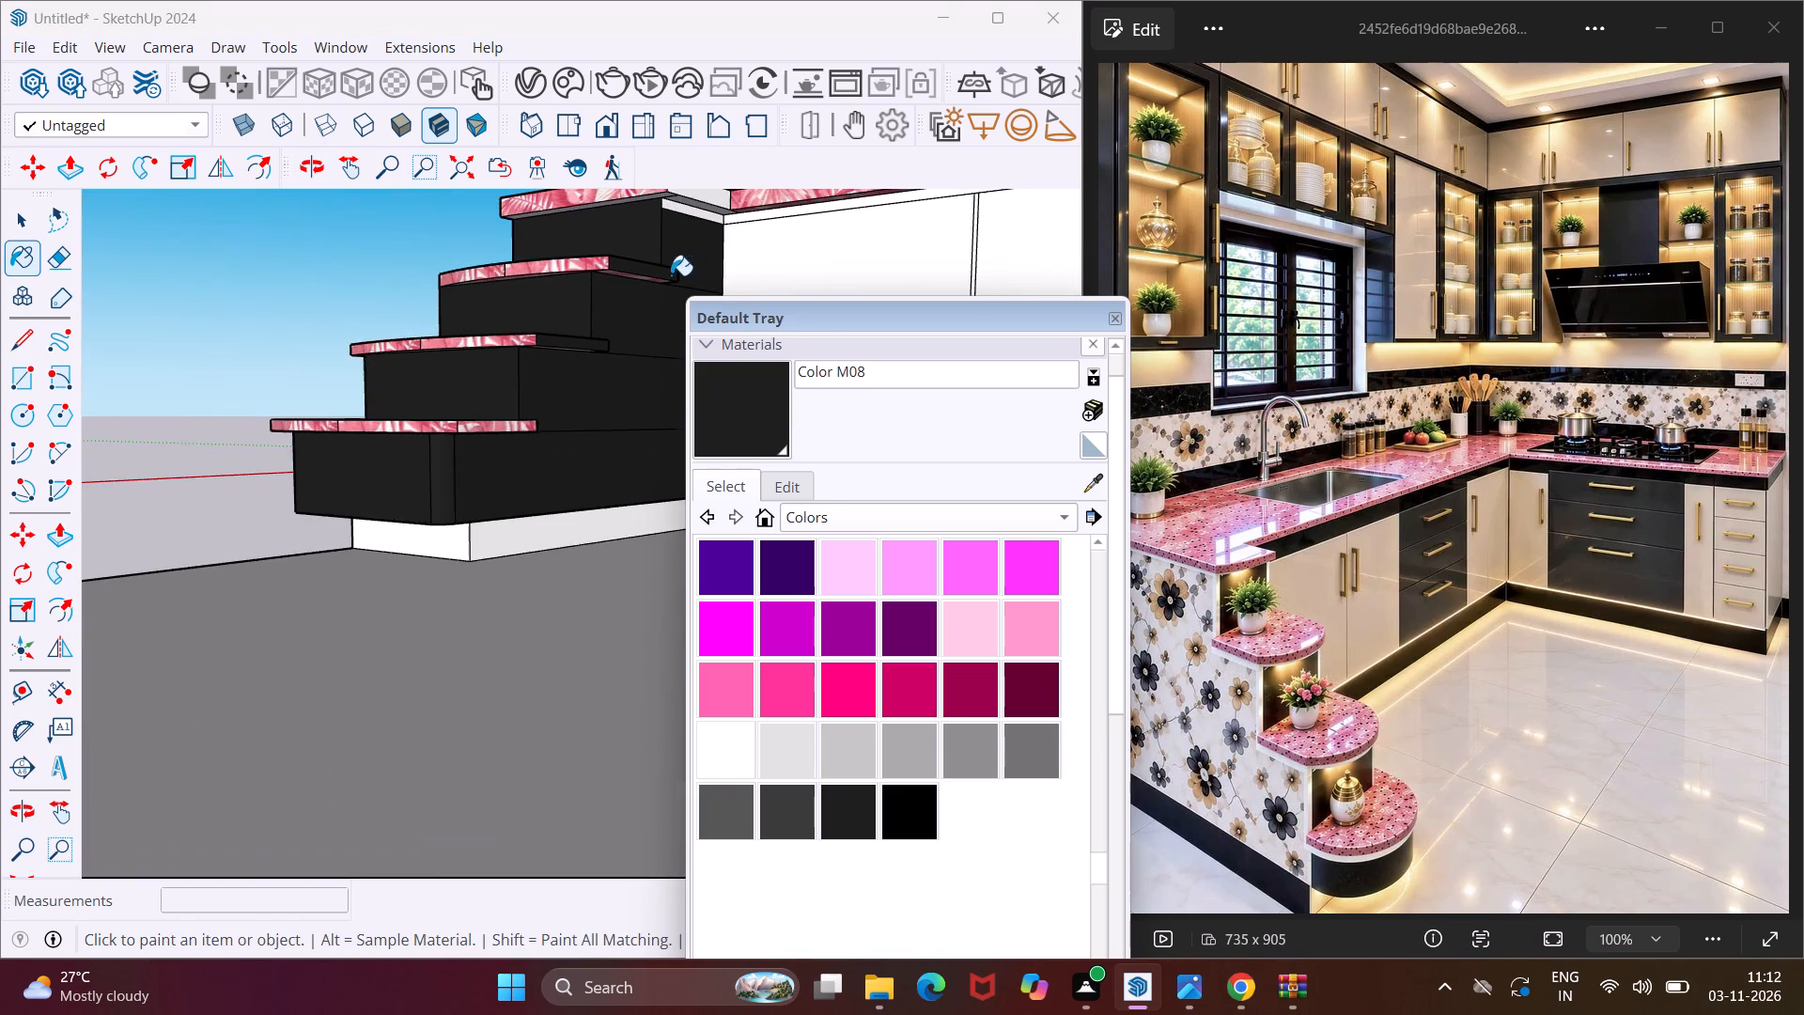
middle_click_drag(670, 276, 640, 407)
scroll(596, 433, "down", 7)
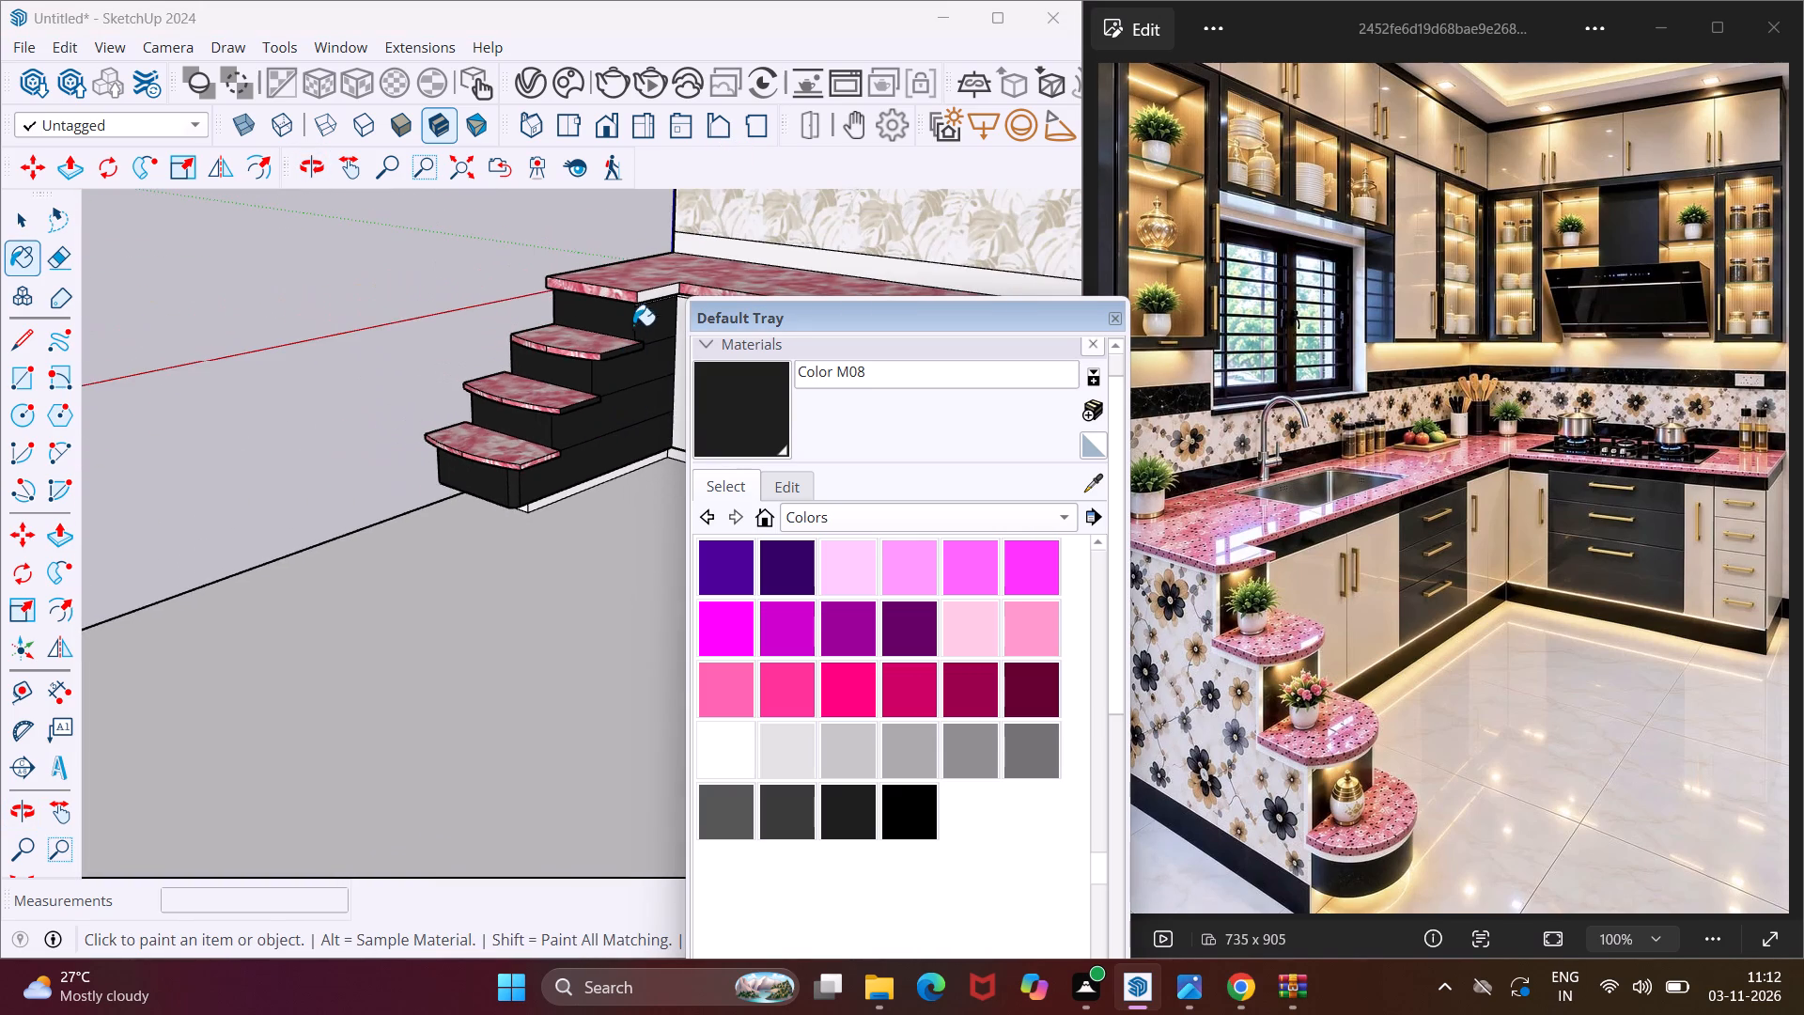
Paint the inner edge and underside of the countertop's stepped end, and the thin strip beneath it, with Color M08.
scroll(642, 304, "up", 10)
left_click(652, 292)
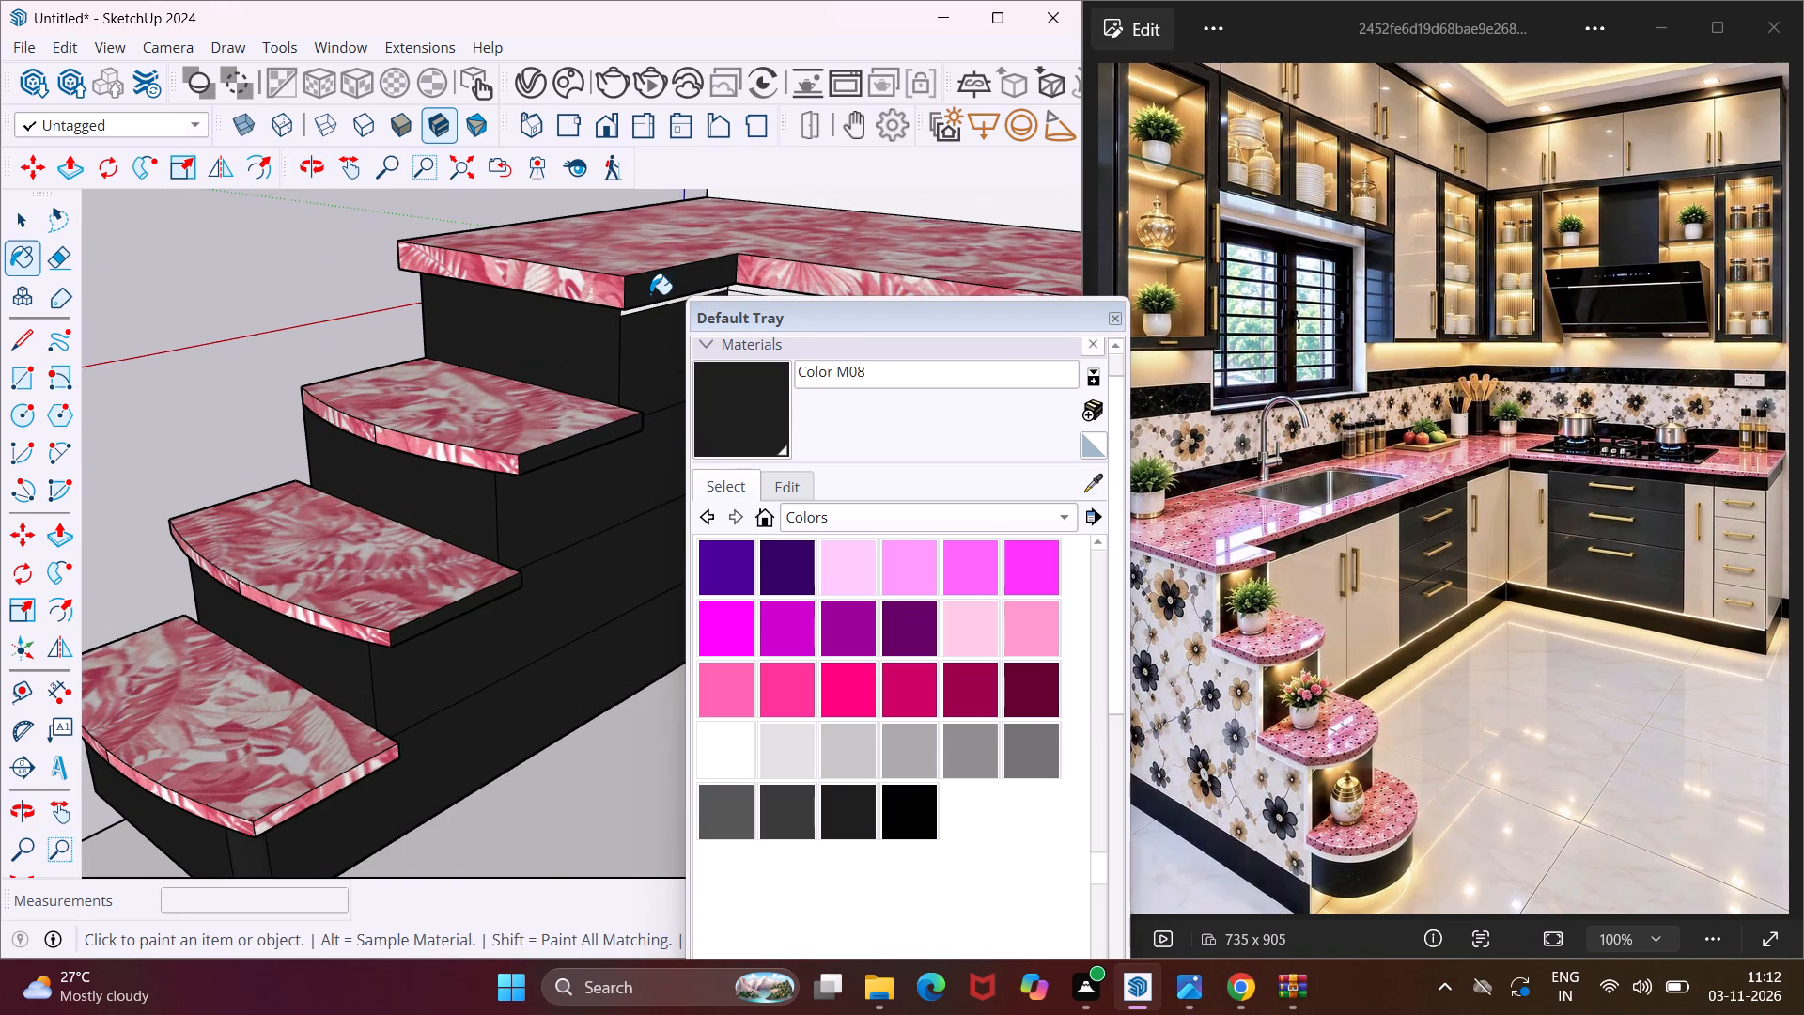
middle_click_drag(650, 294, 700, 133)
scroll(645, 313, "up", 5)
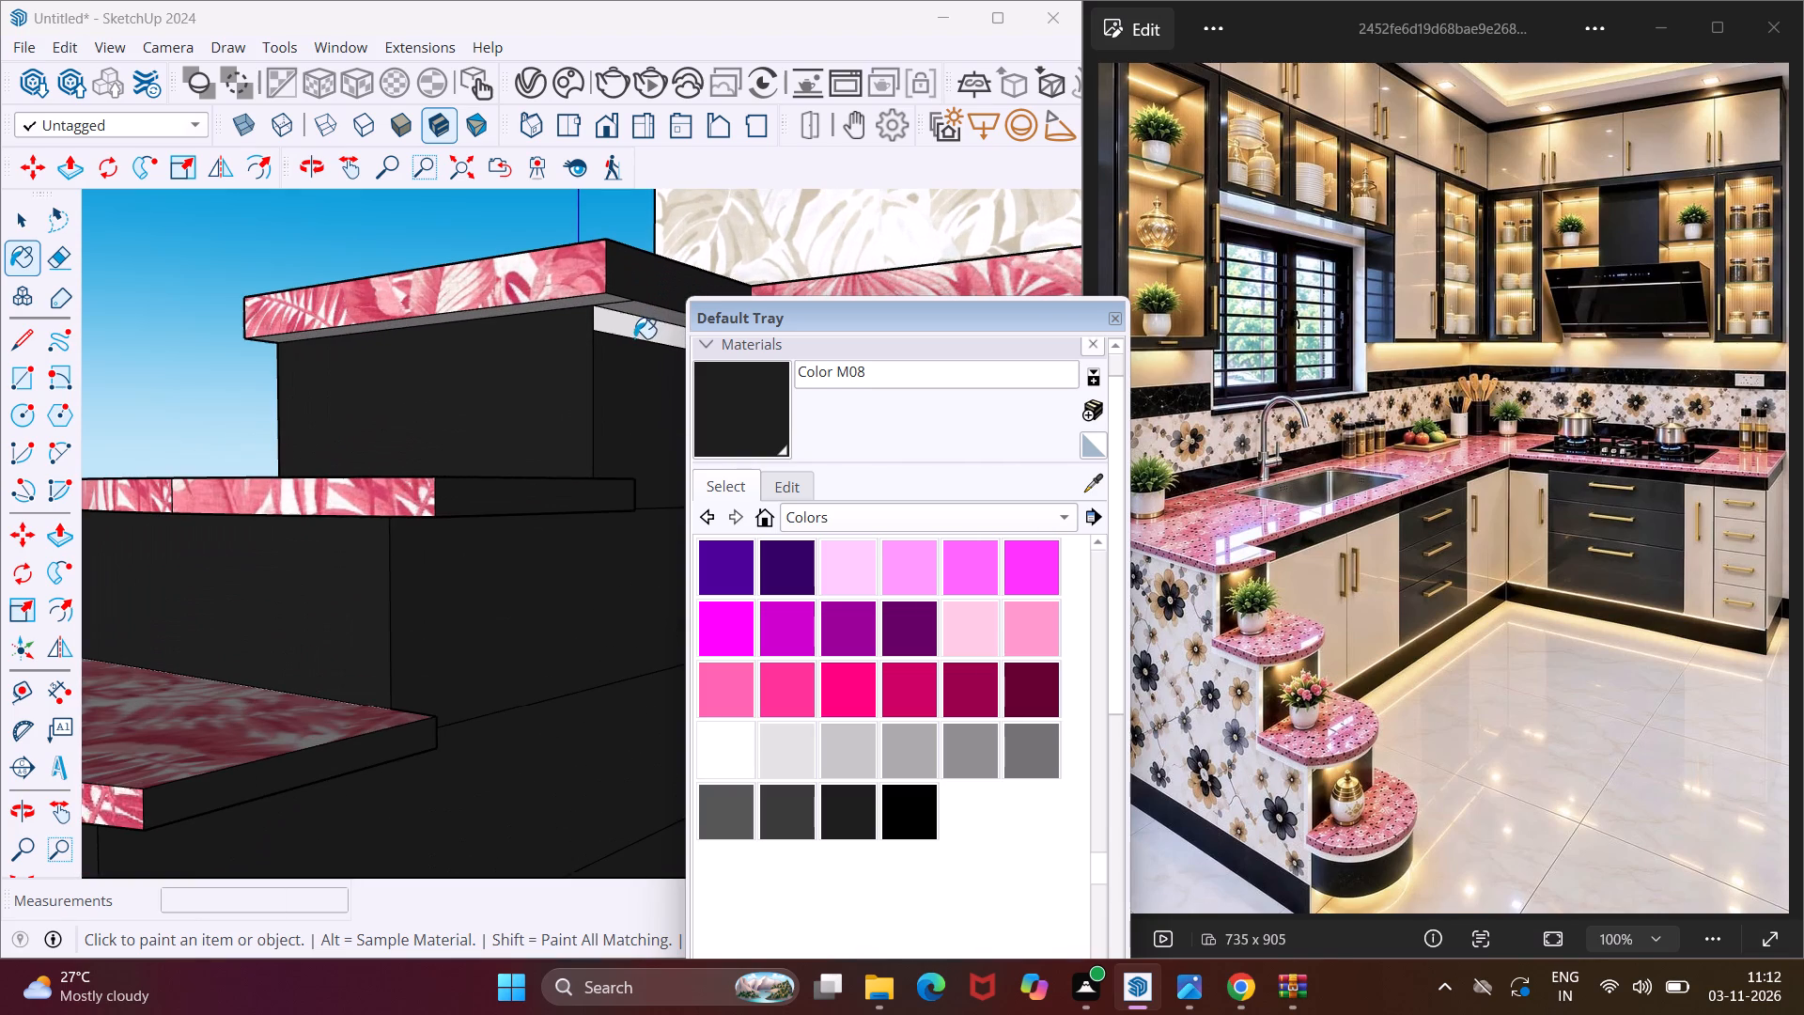
left_click(630, 336)
scroll(628, 336, "up", 1)
middle_click_drag(628, 336, 631, 224)
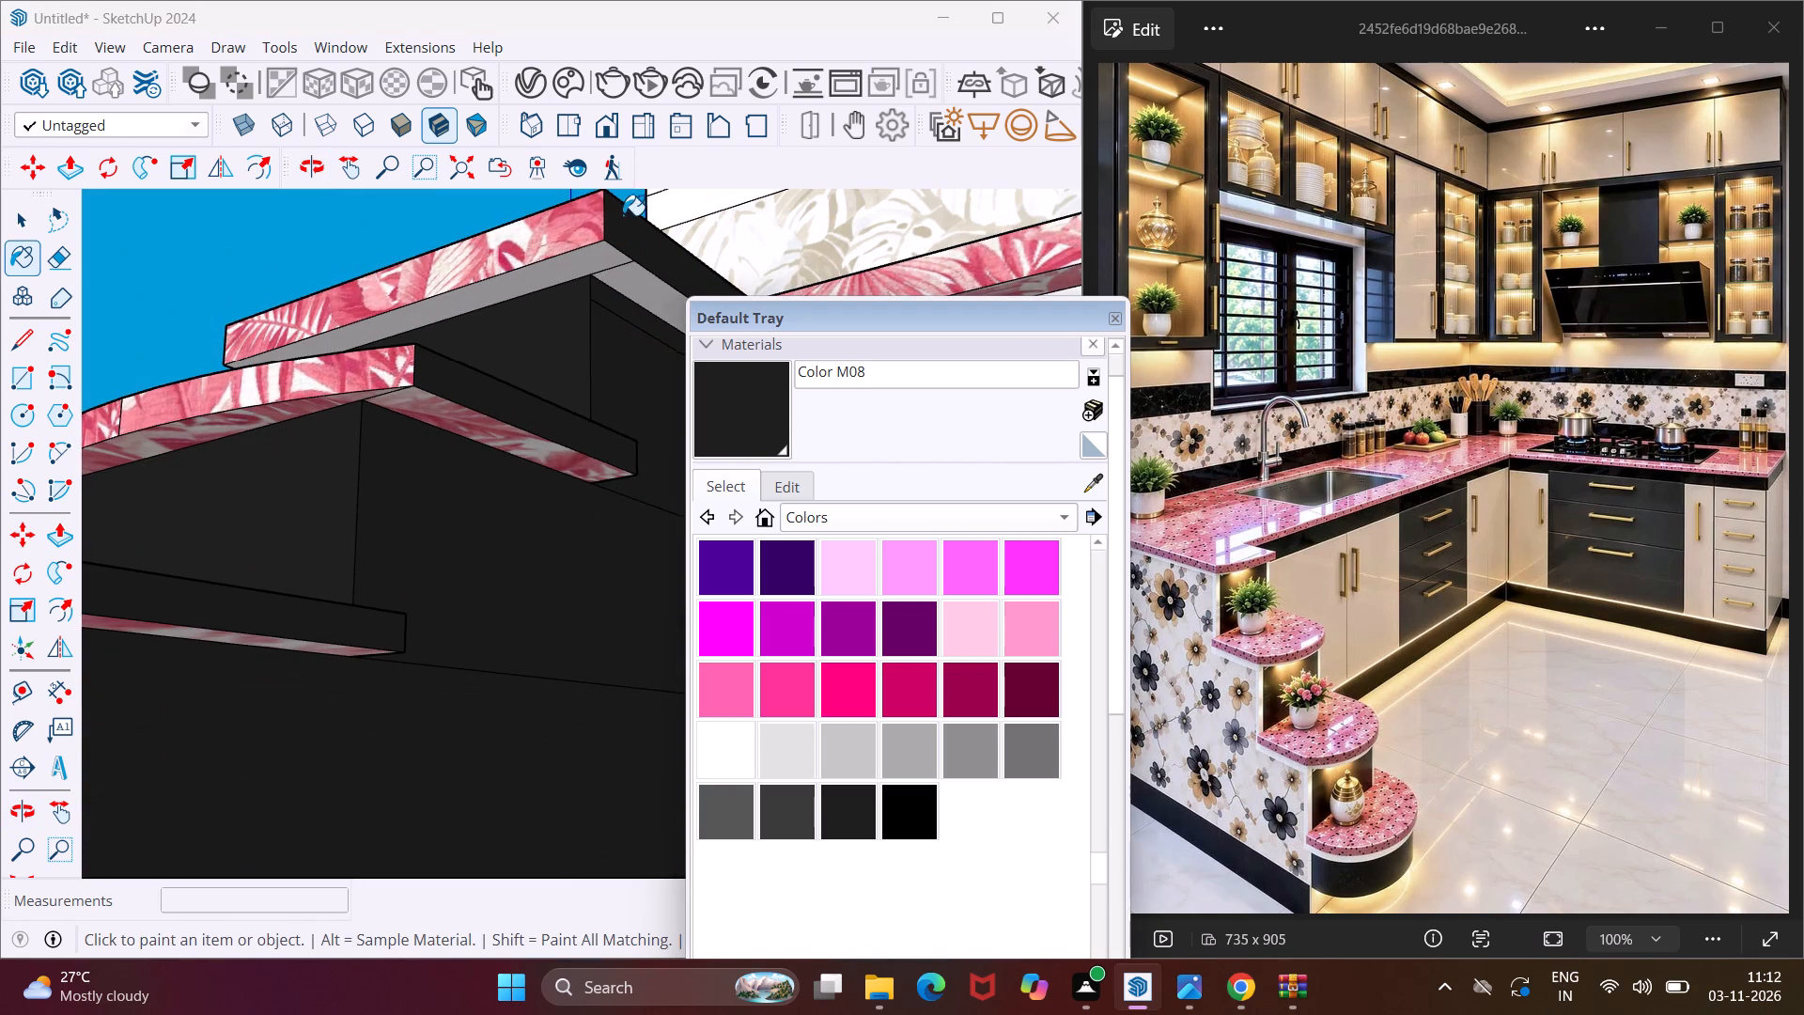
scroll(616, 211, "up", 4)
left_click(592, 271)
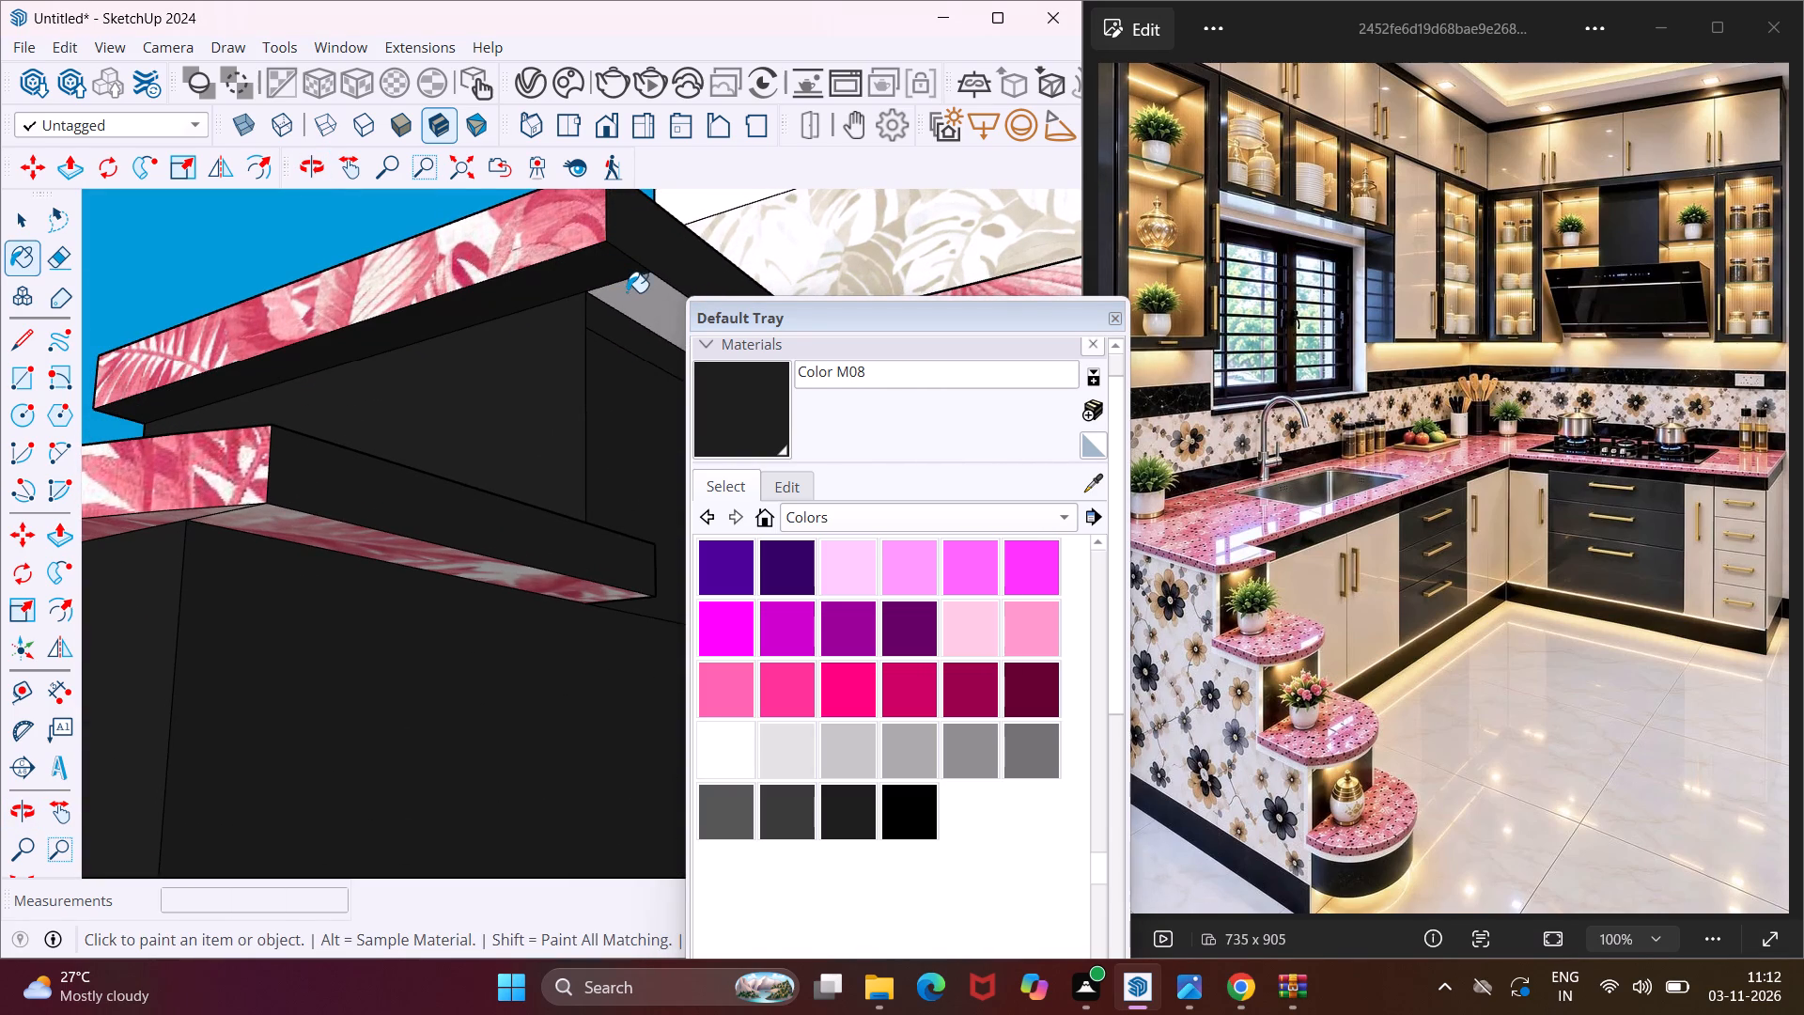
left_click(627, 292)
Repaint the inner edge and underside of the countertop's stepped end with the pink leaf material NILAYA PACIFICA FD26054 from the Pacifica collection.
middle_click_drag(564, 319, 922, 591)
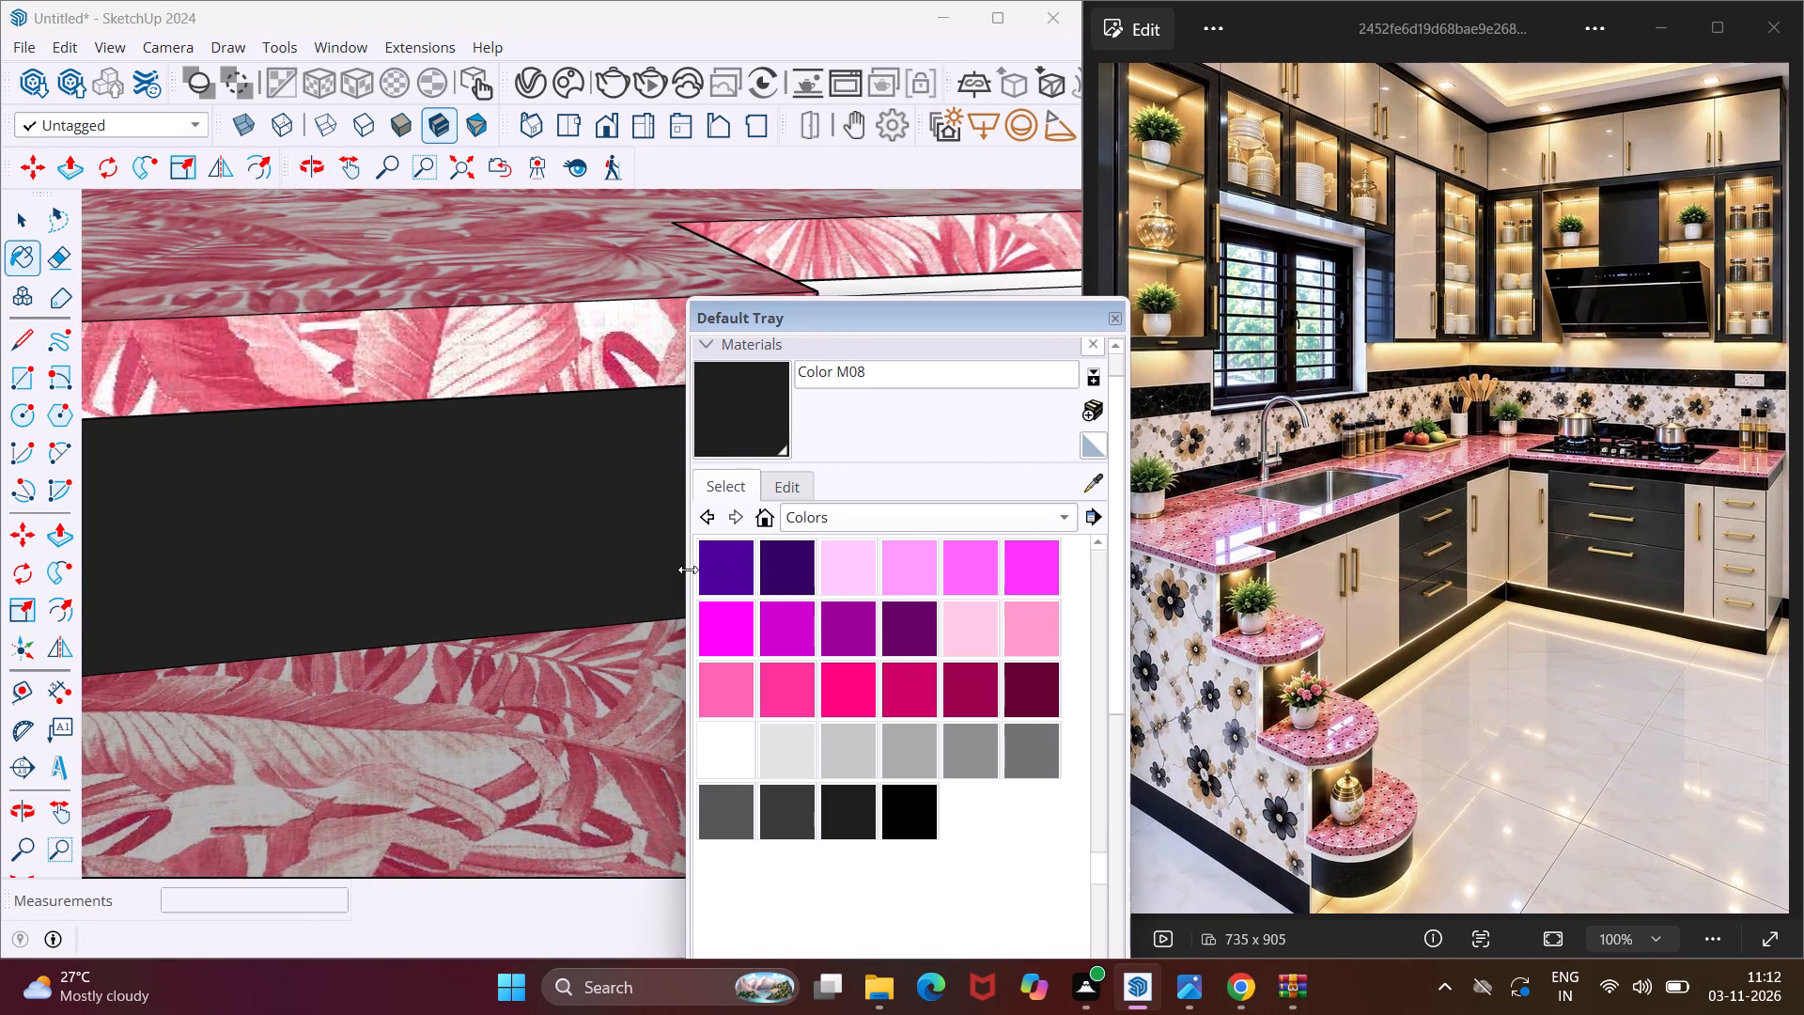
left_click(824, 512)
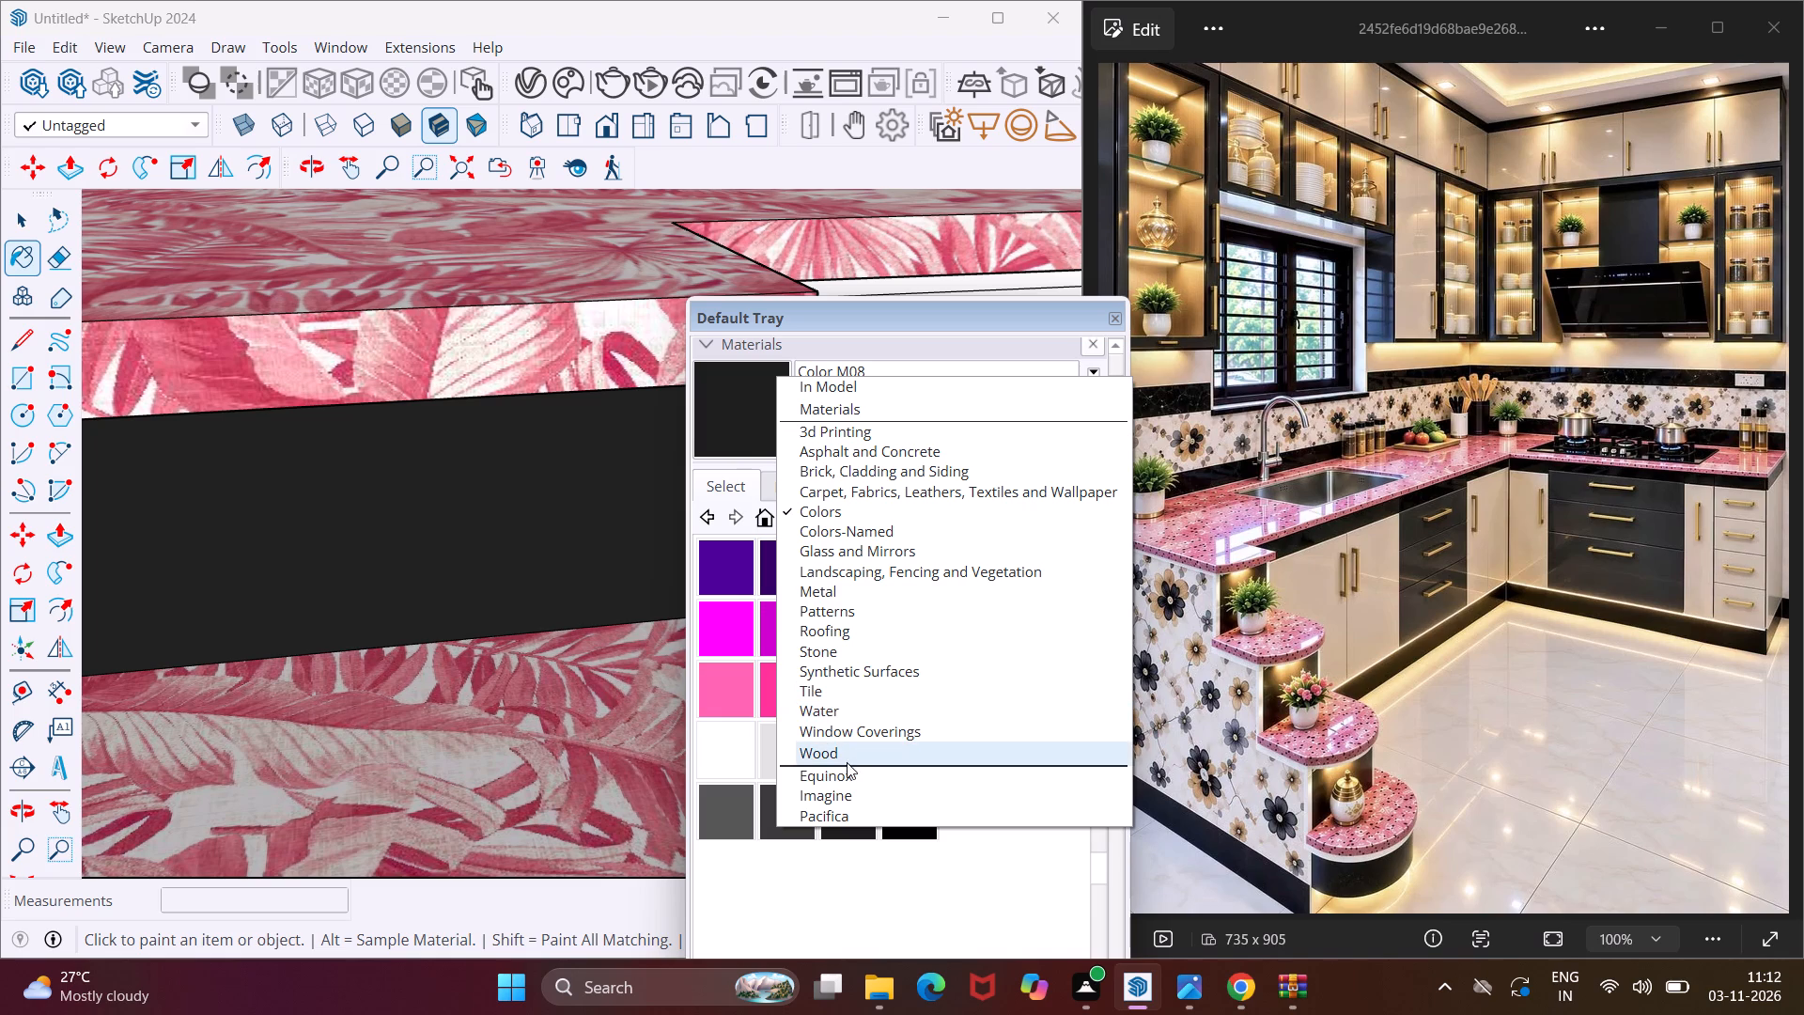
left_click(847, 815)
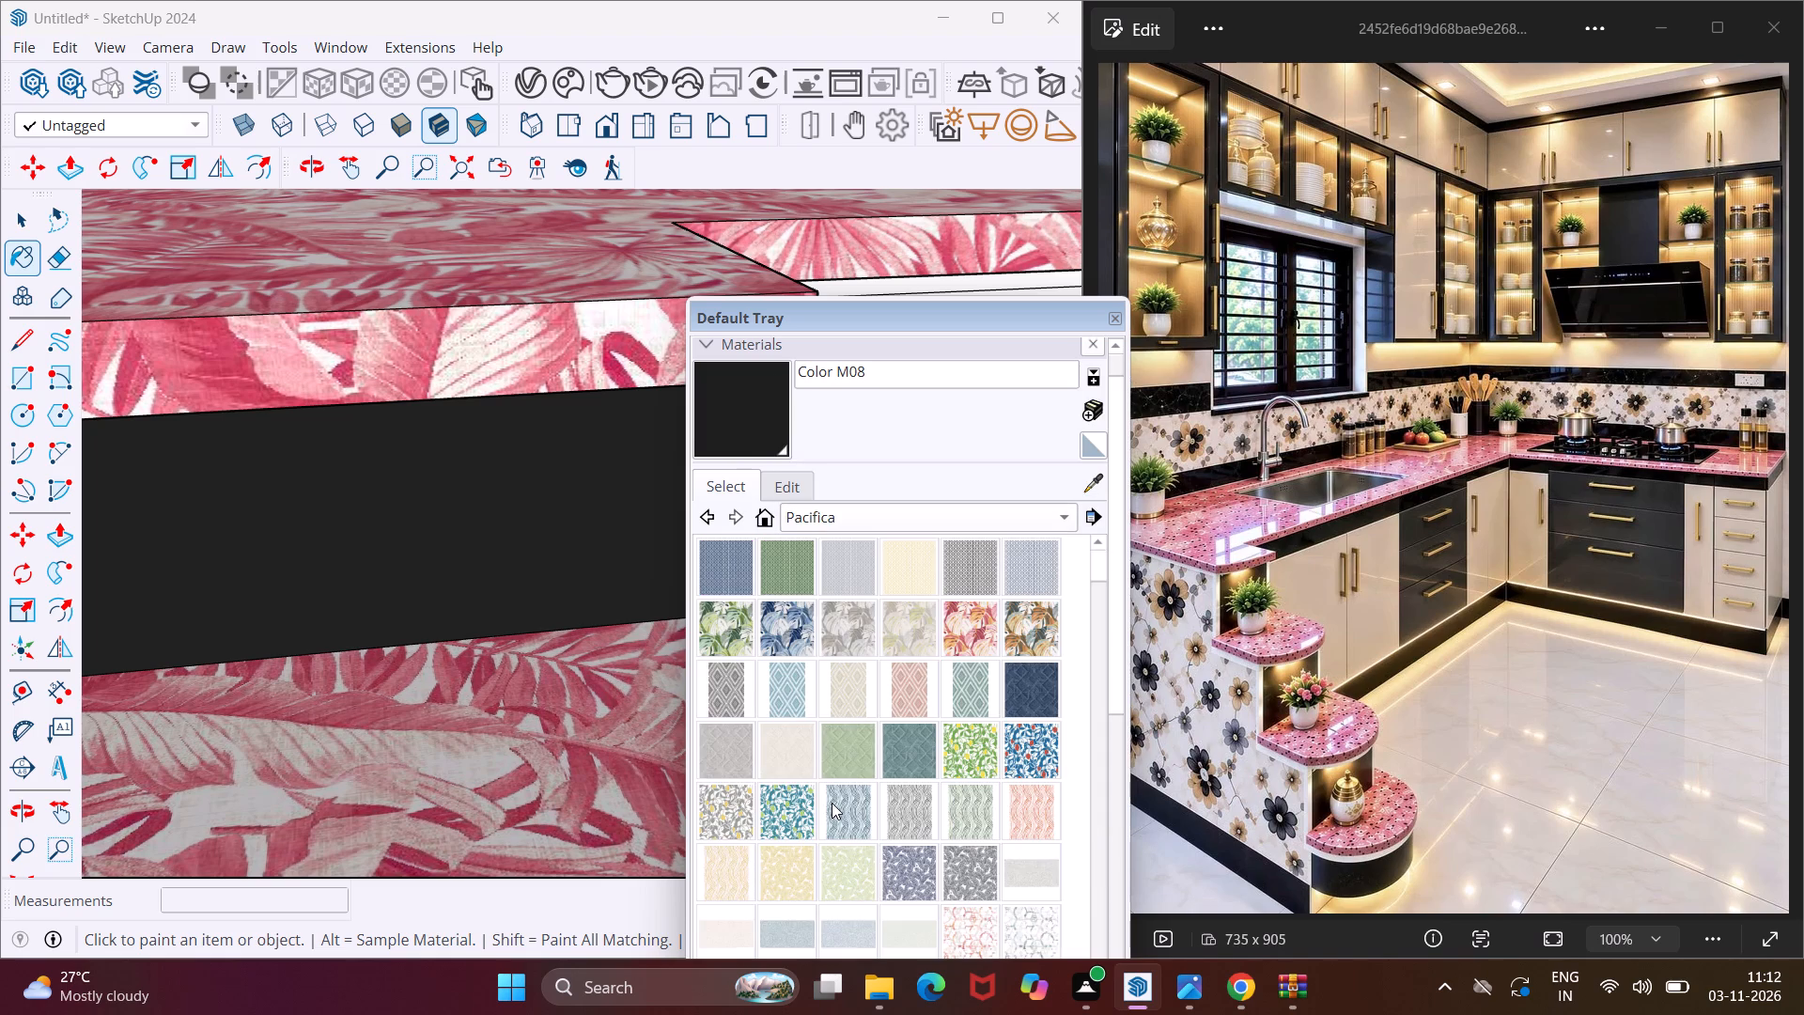
scroll(832, 803, "down", 5)
scroll(832, 803, "up", 1)
scroll(832, 803, "down", 1)
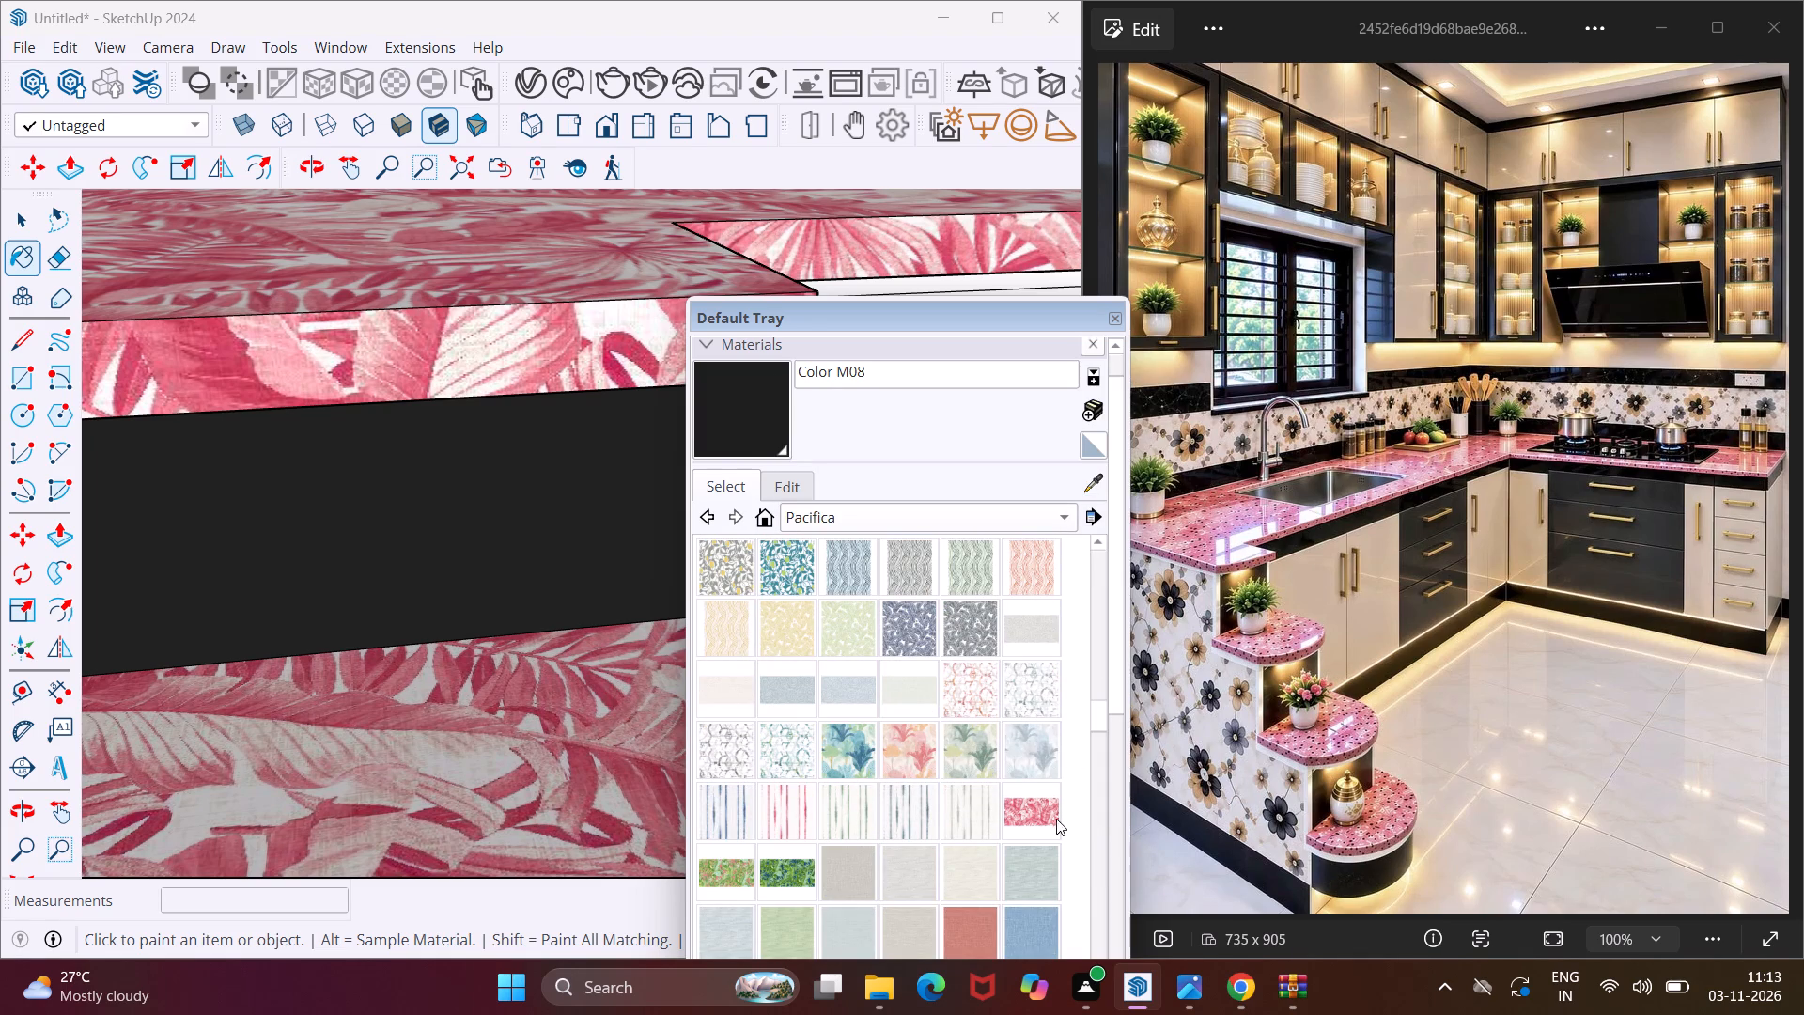
left_click(1041, 809)
middle_click_drag(580, 563, 336, 363)
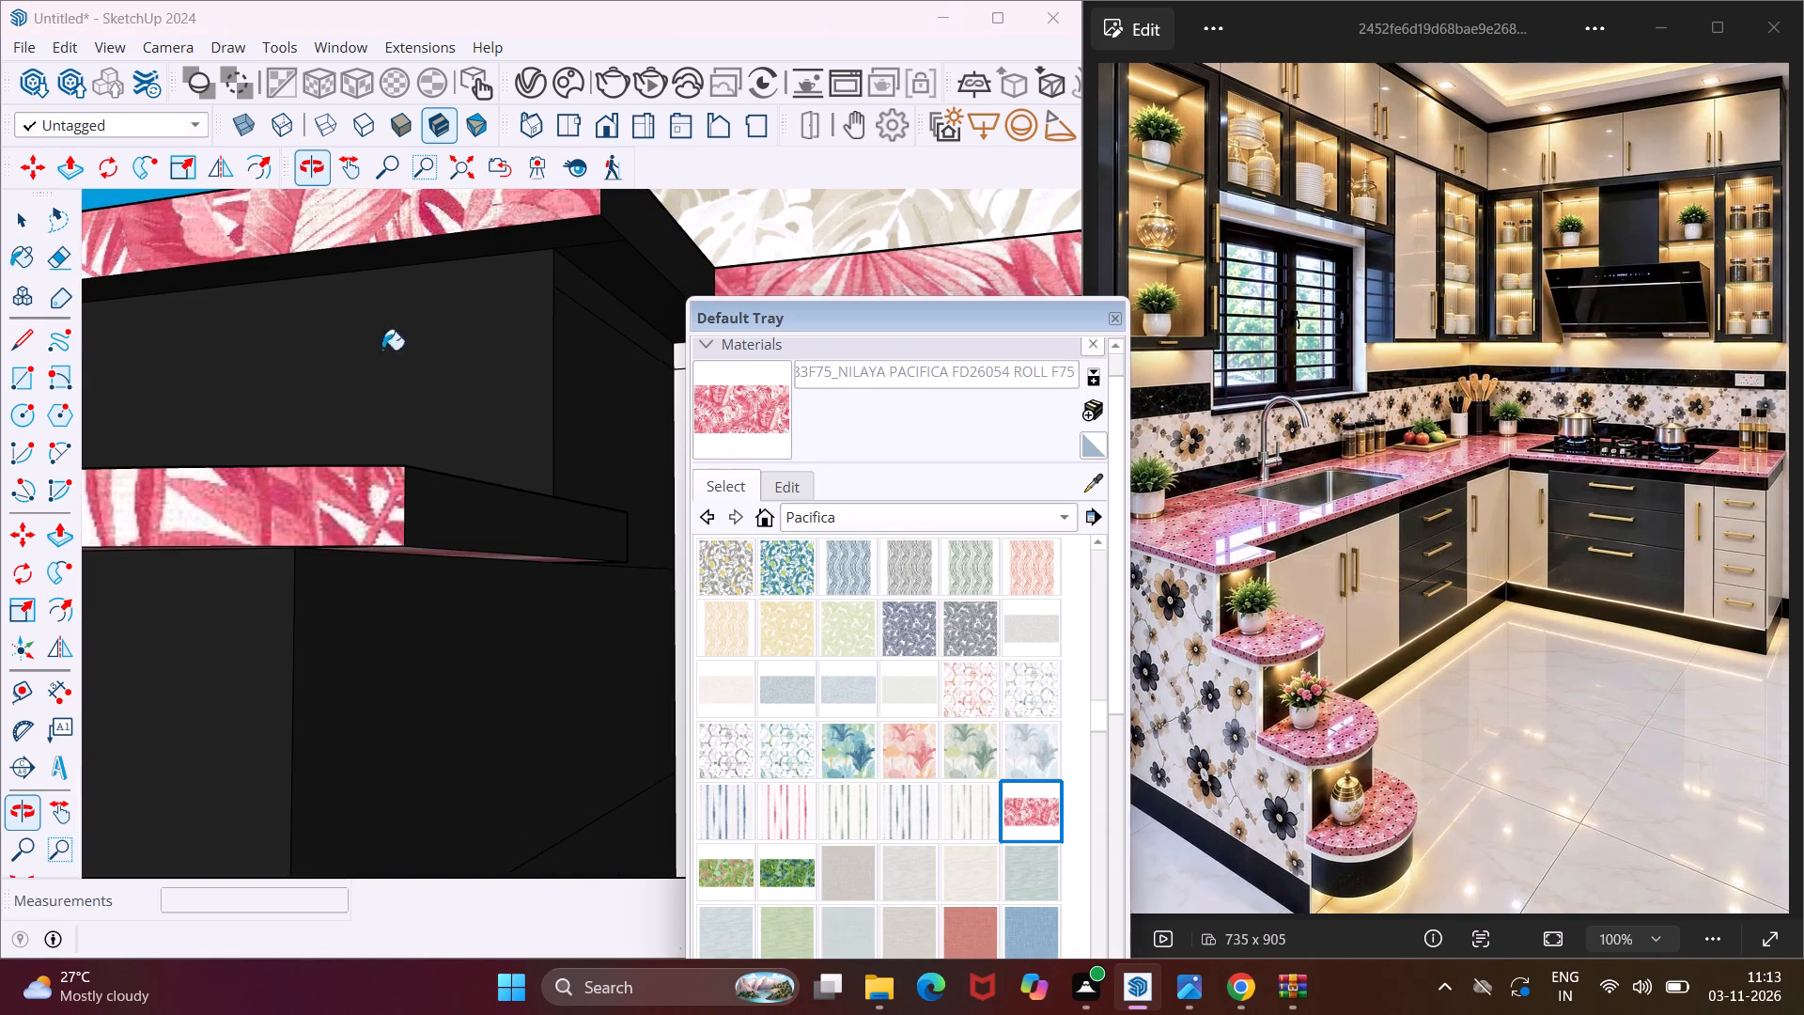
left_click(623, 234)
left_click(607, 242)
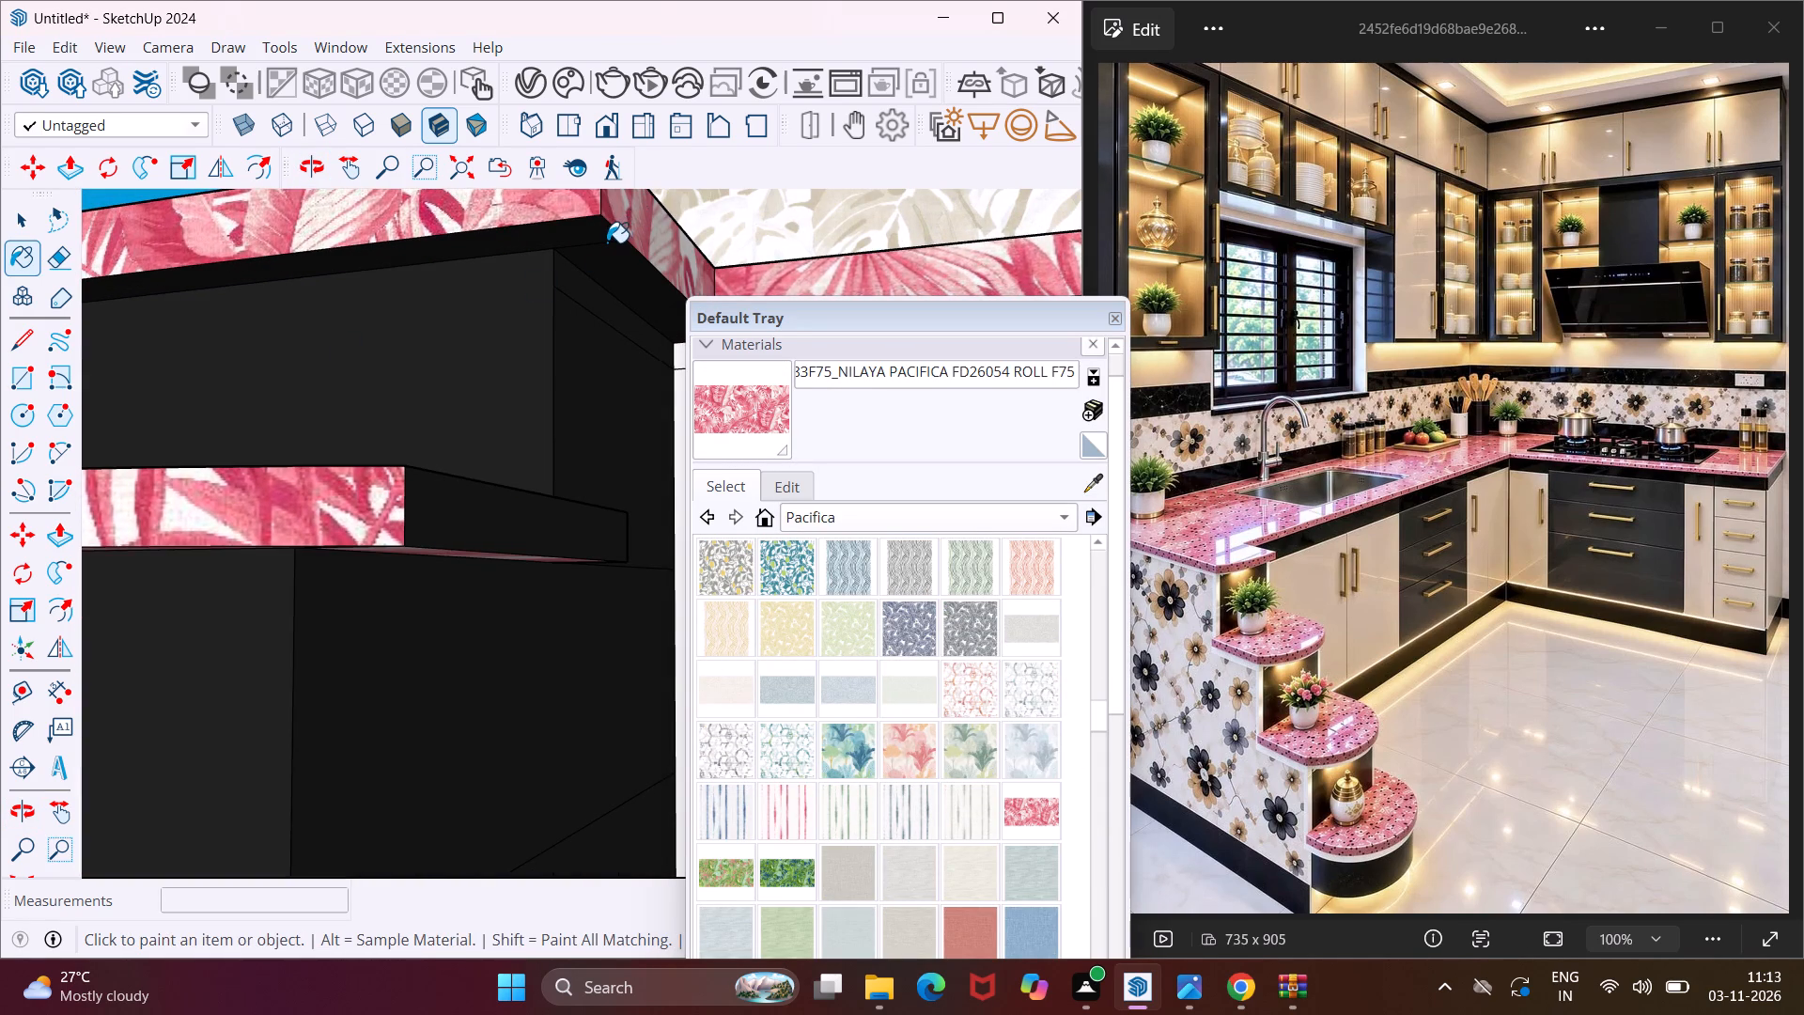
left_click(610, 254)
left_click(590, 245)
left_click(578, 235)
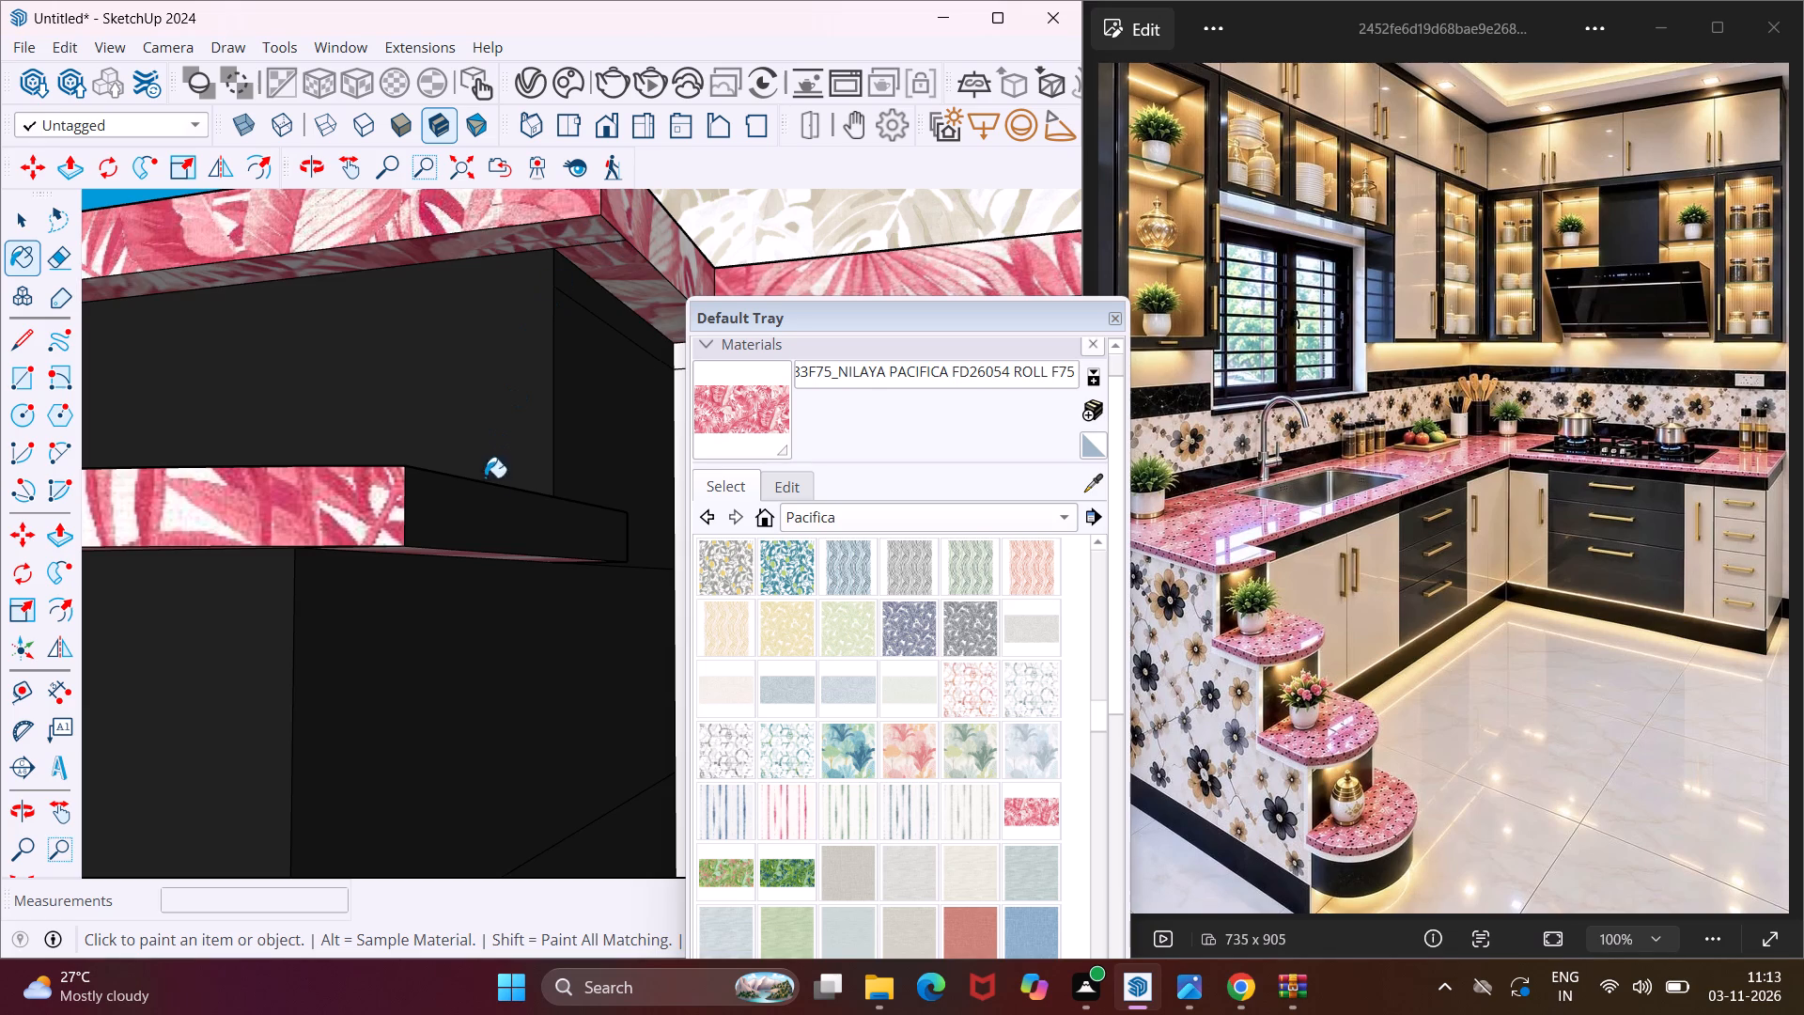
Paint the inner straight edges of the upper and middle step shelves with the same pink leaf material.
left_click(468, 528)
middle_click_drag(463, 528, 580, 404)
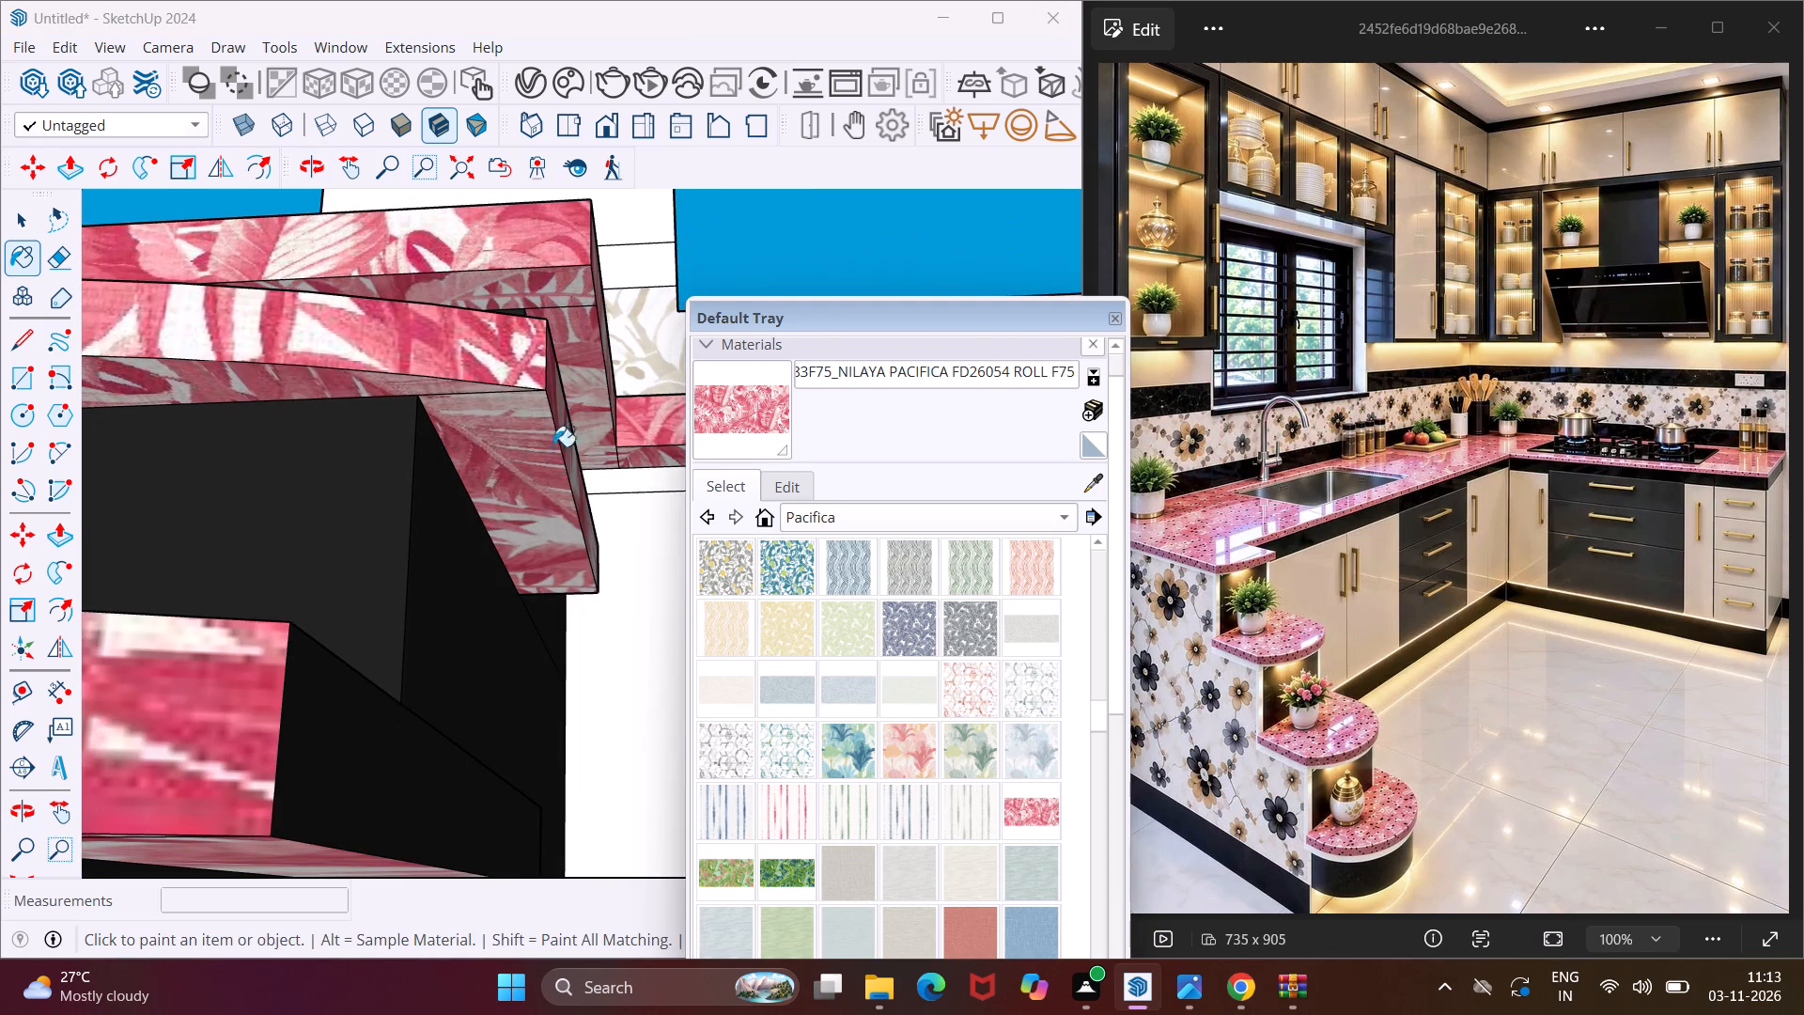
left_click(371, 716)
Paint the skirting beneath the window-wall base cabinets with Color M08 from the Colors collection.
scroll(396, 633, "down", 5)
middle_click_drag(406, 608, 410, 679)
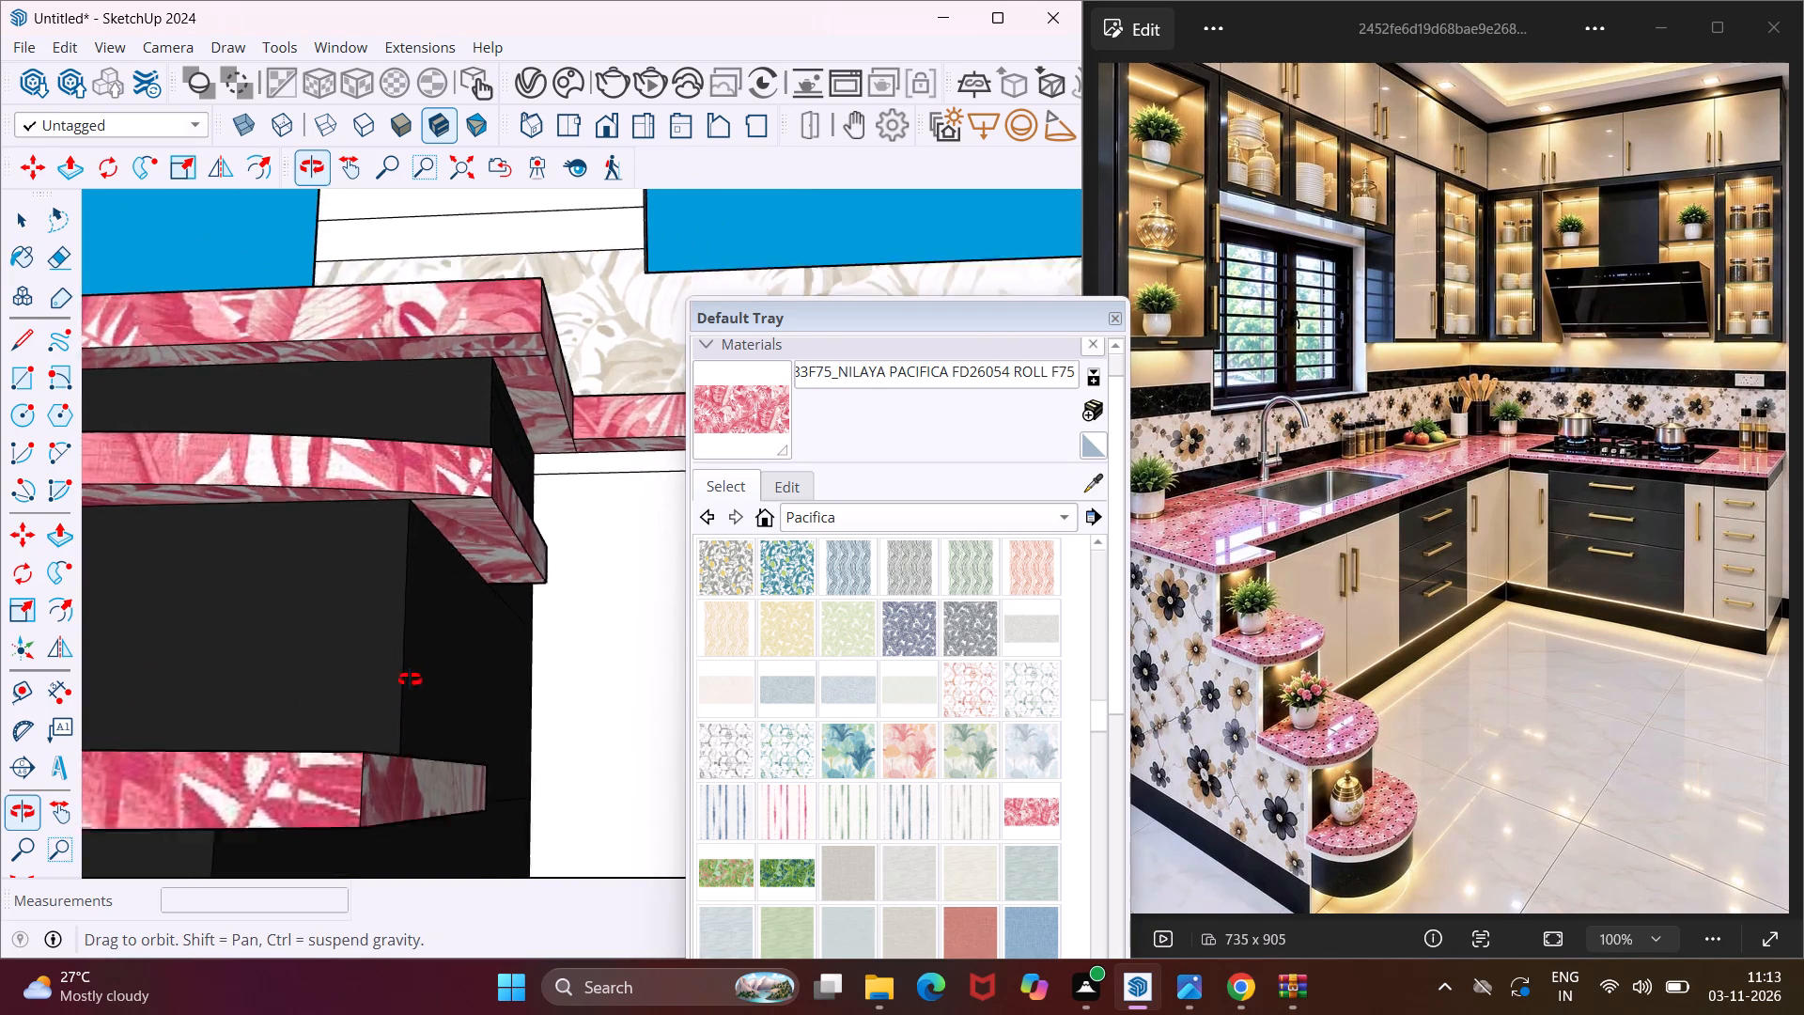
middle_click_drag(410, 679, 646, 858)
scroll(574, 820, "down", 6)
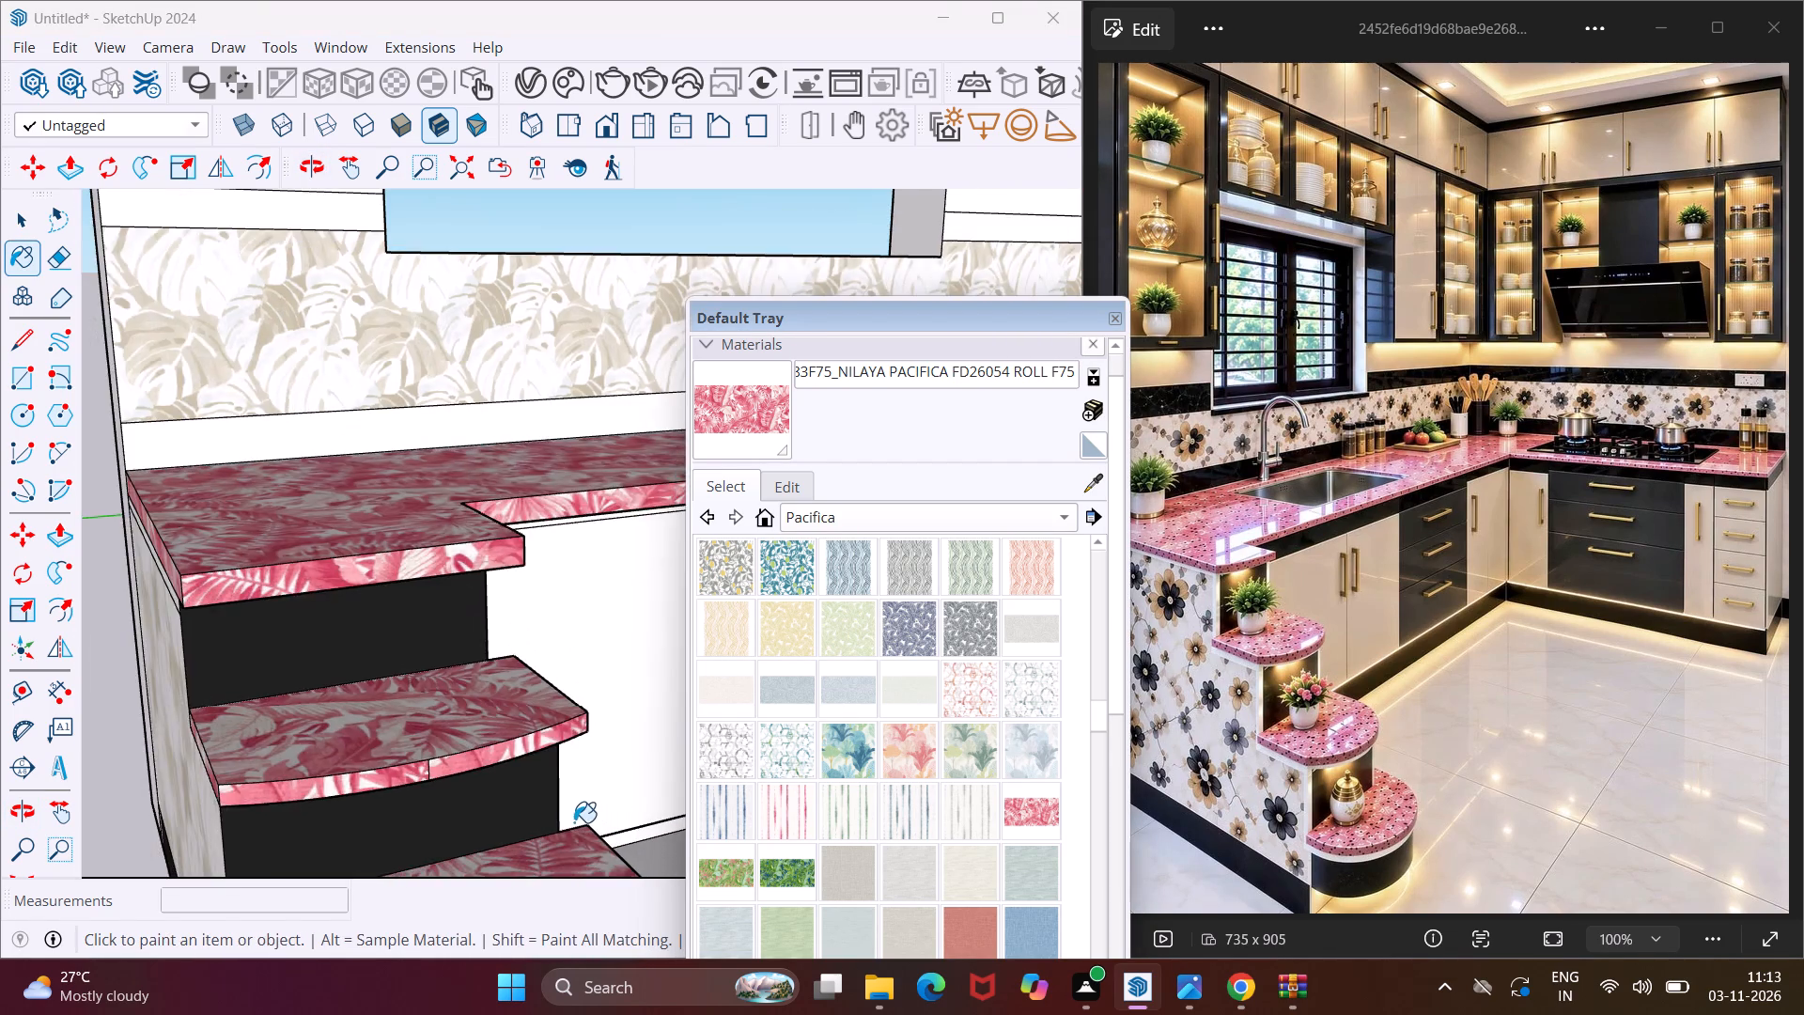
scroll(574, 822, "down", 5)
middle_click_drag(470, 833, 636, 650)
scroll(589, 688, "down", 4)
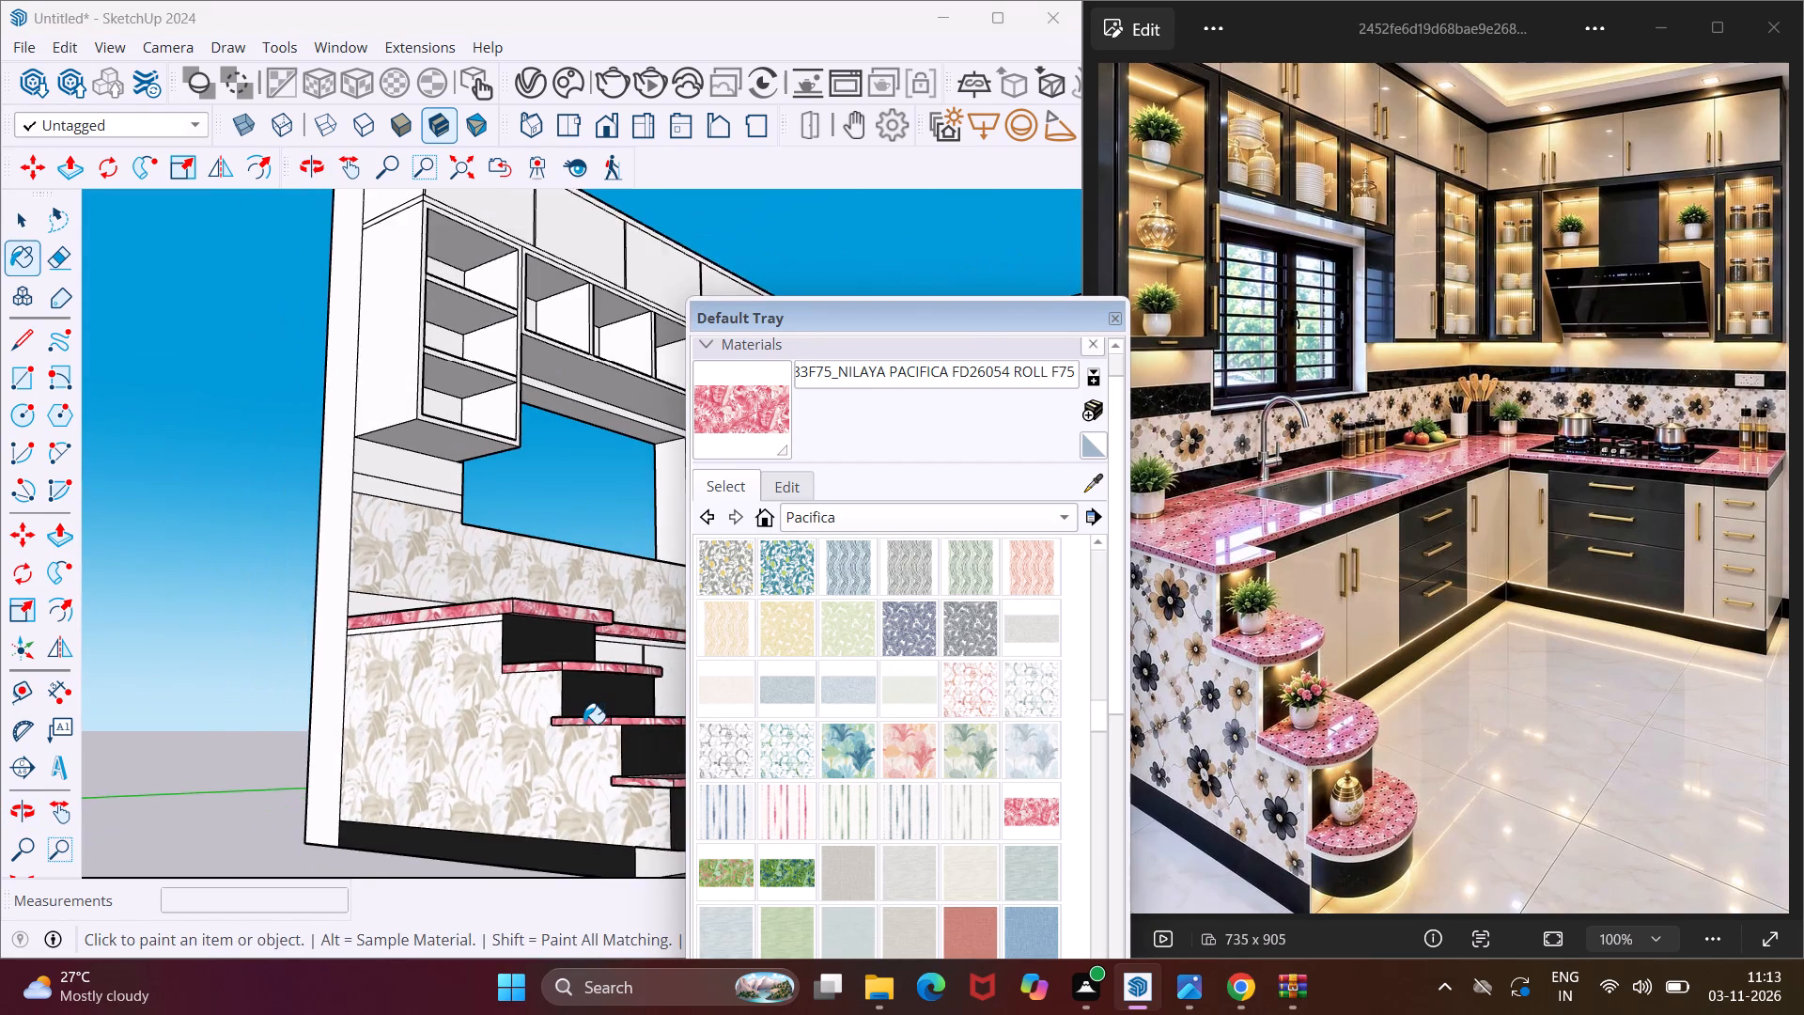
middle_click_drag(584, 726, 222, 829)
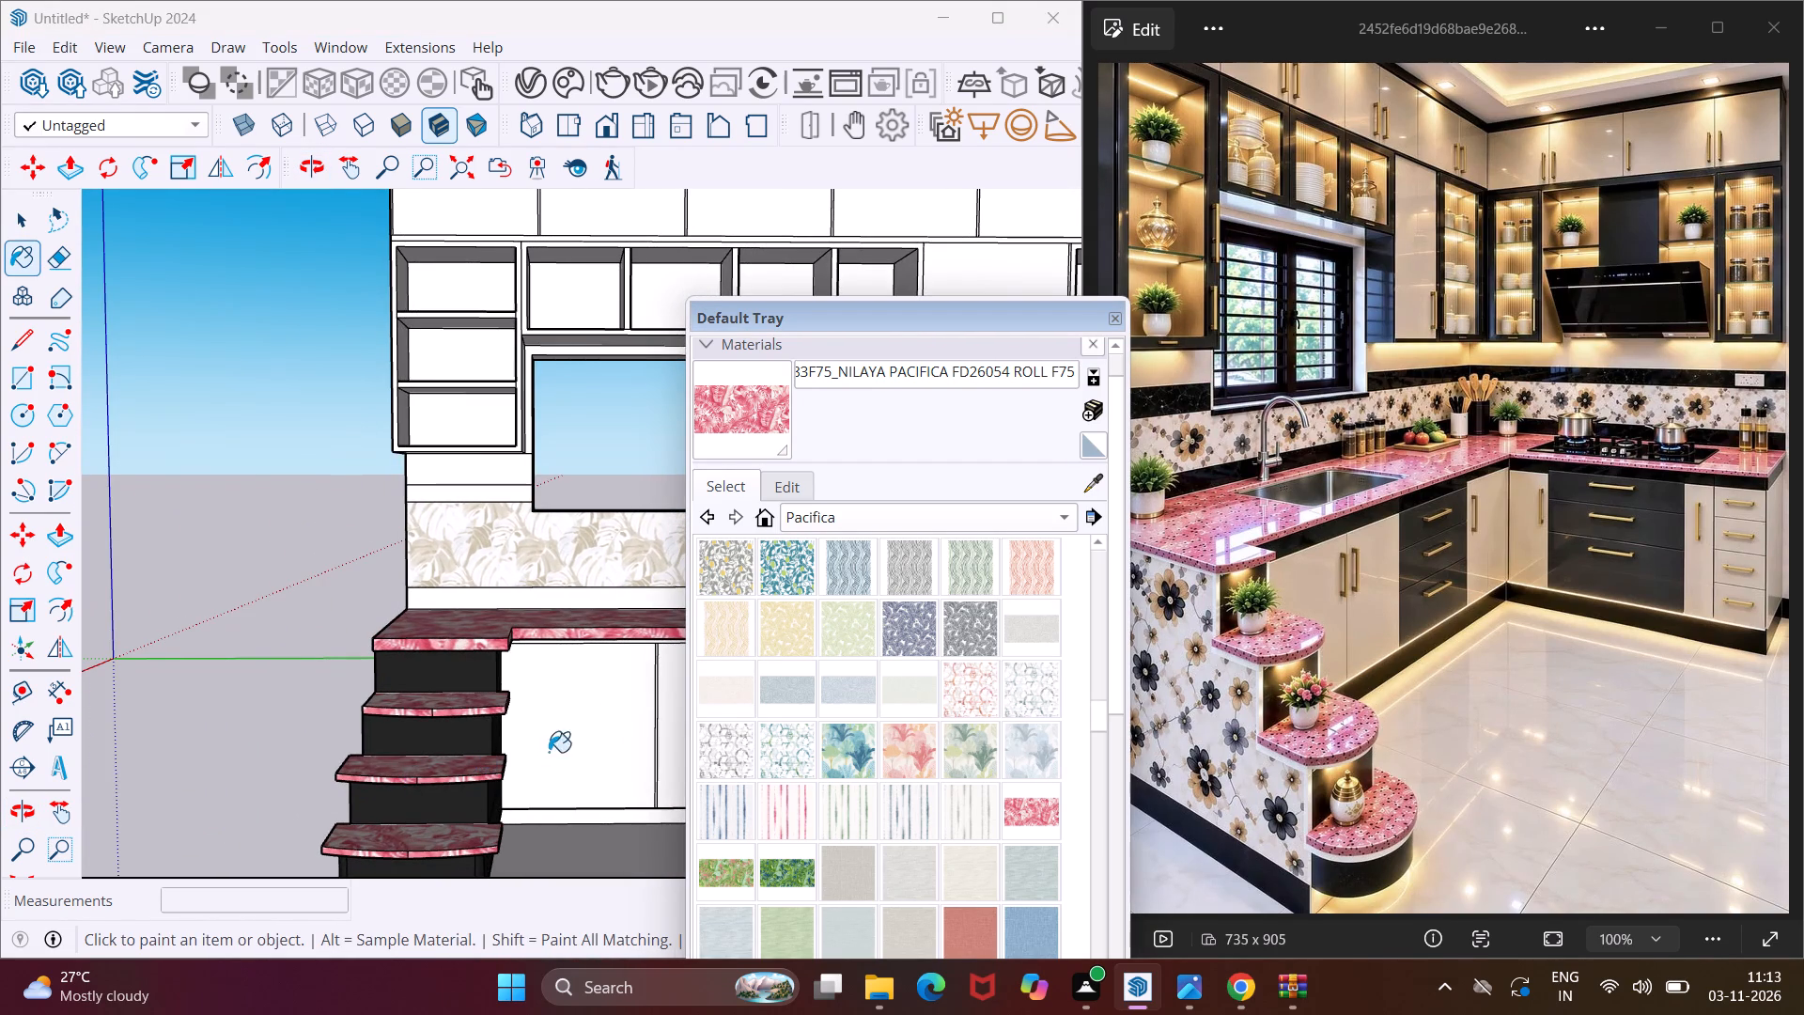
left_click(837, 515)
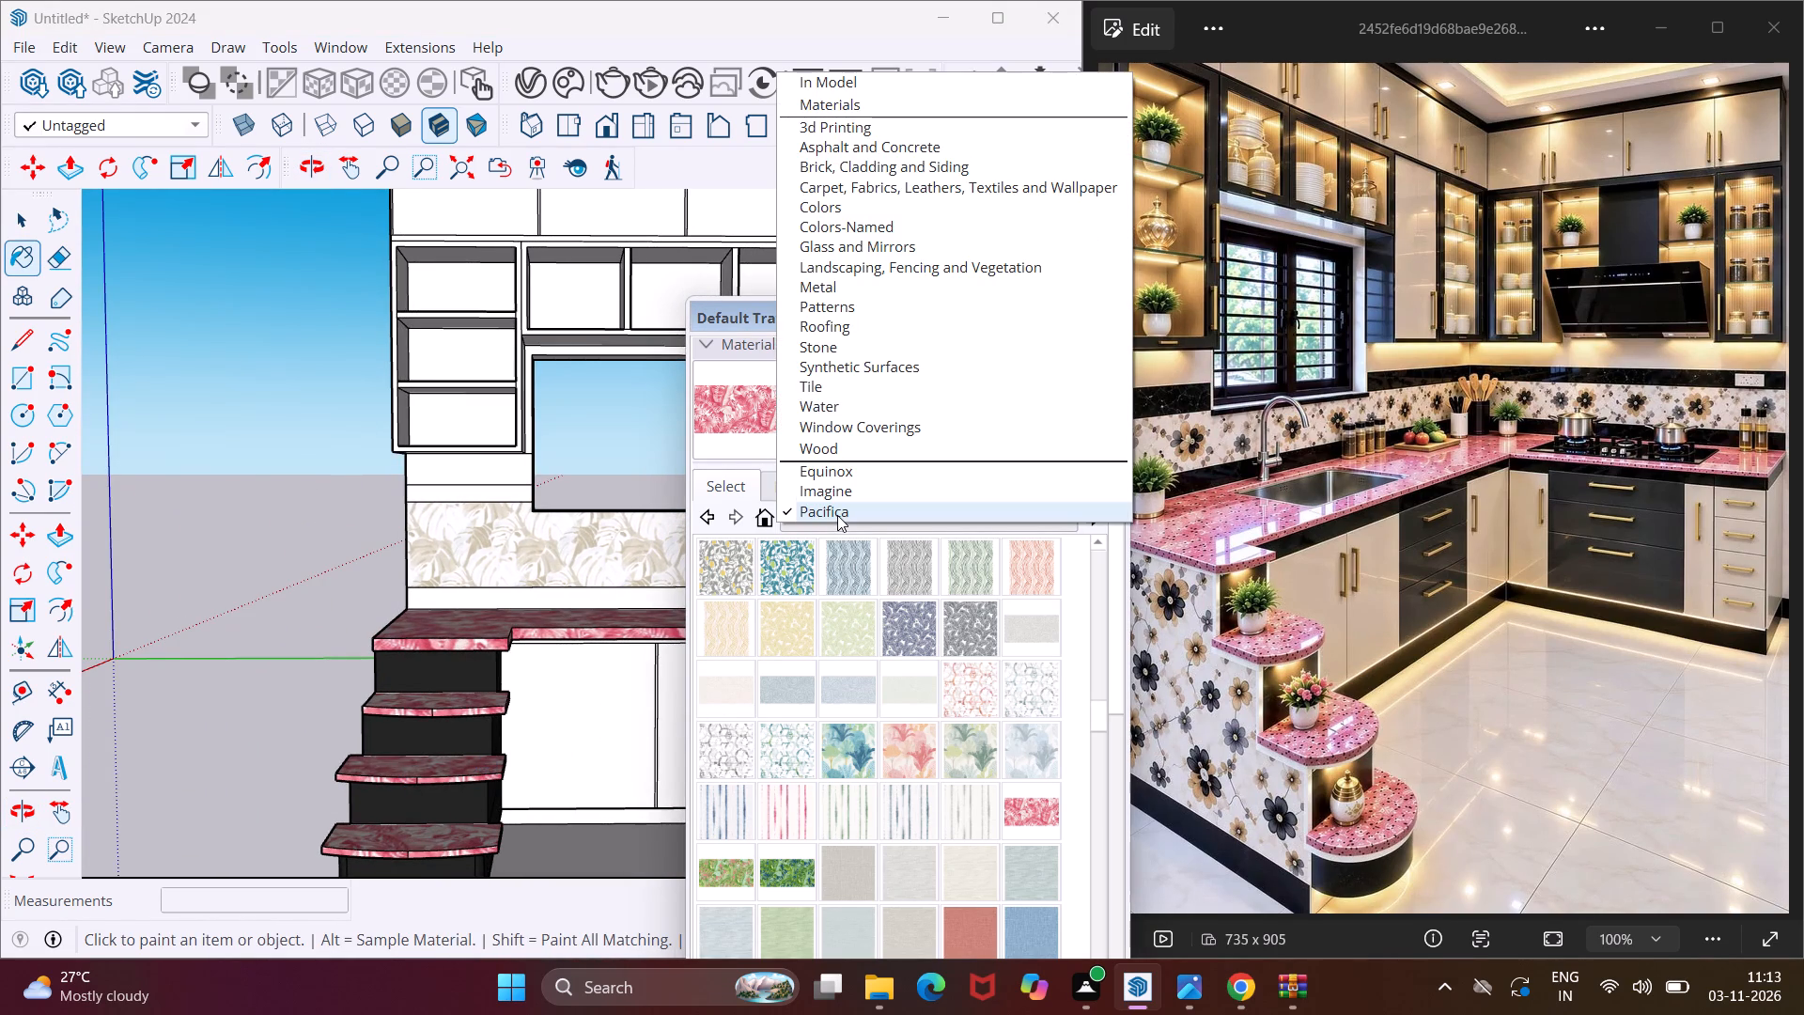
left_click(894, 213)
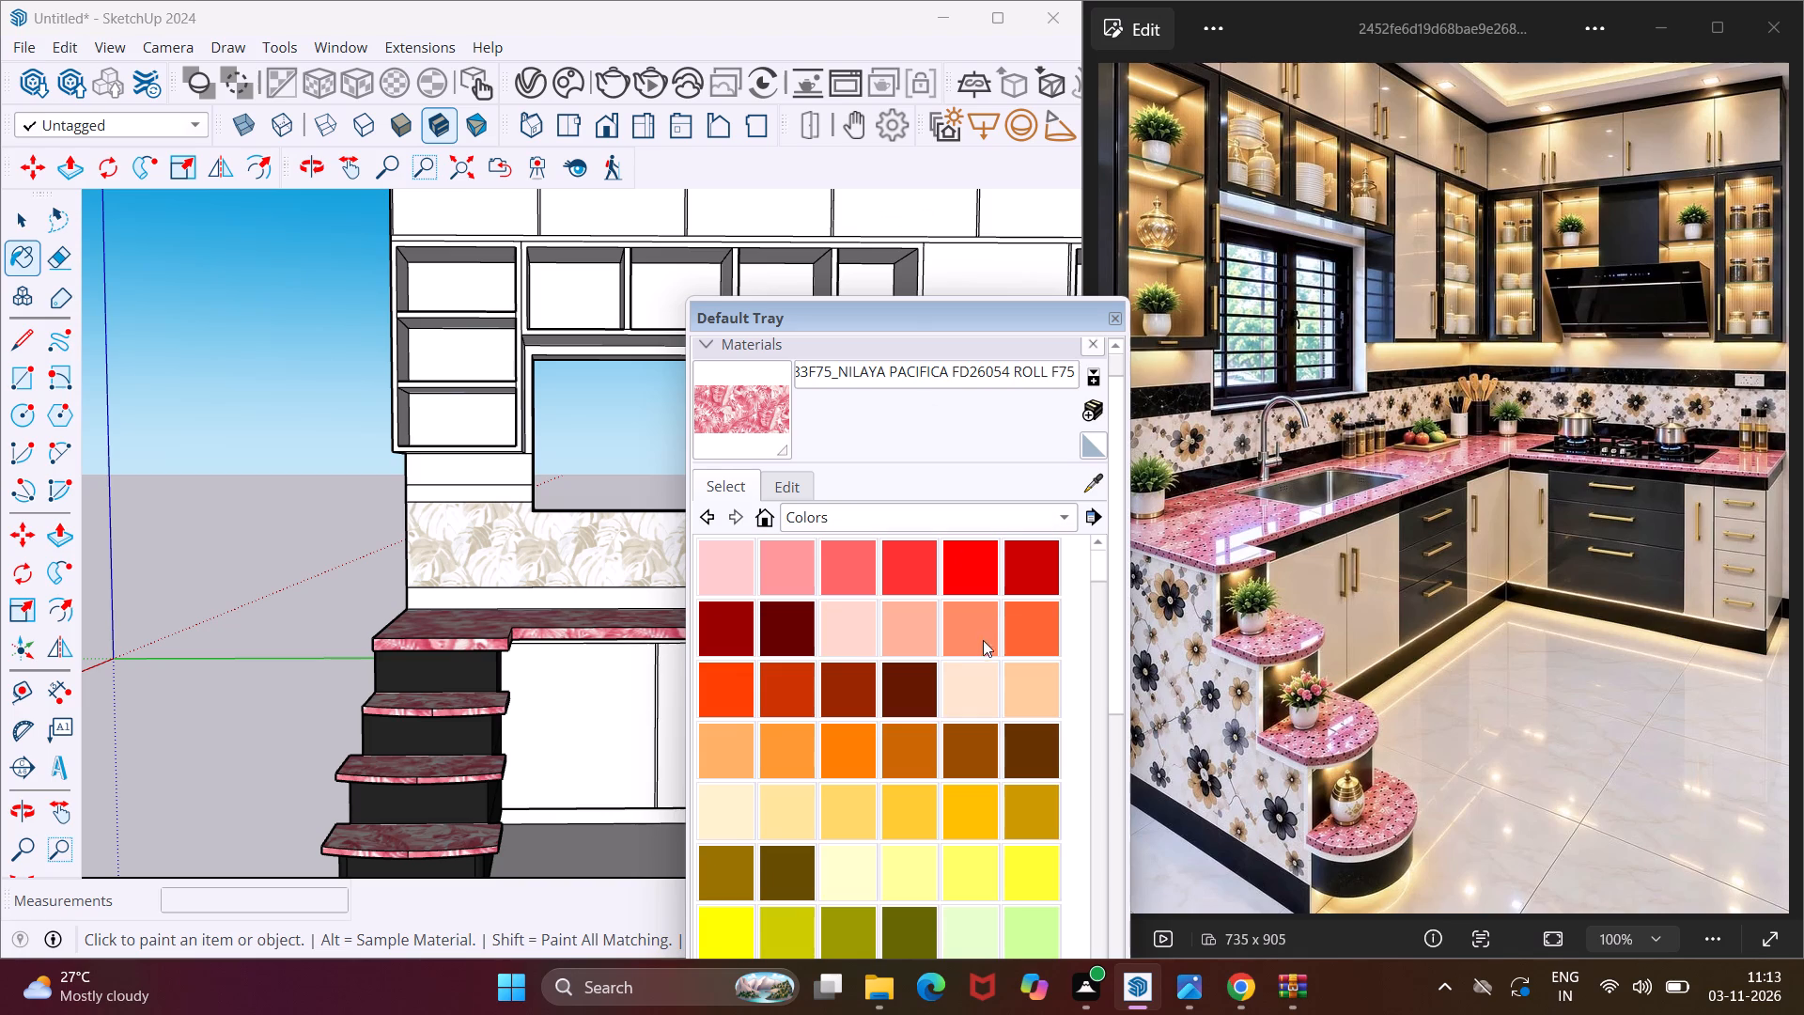
scroll(966, 749, "down", 14)
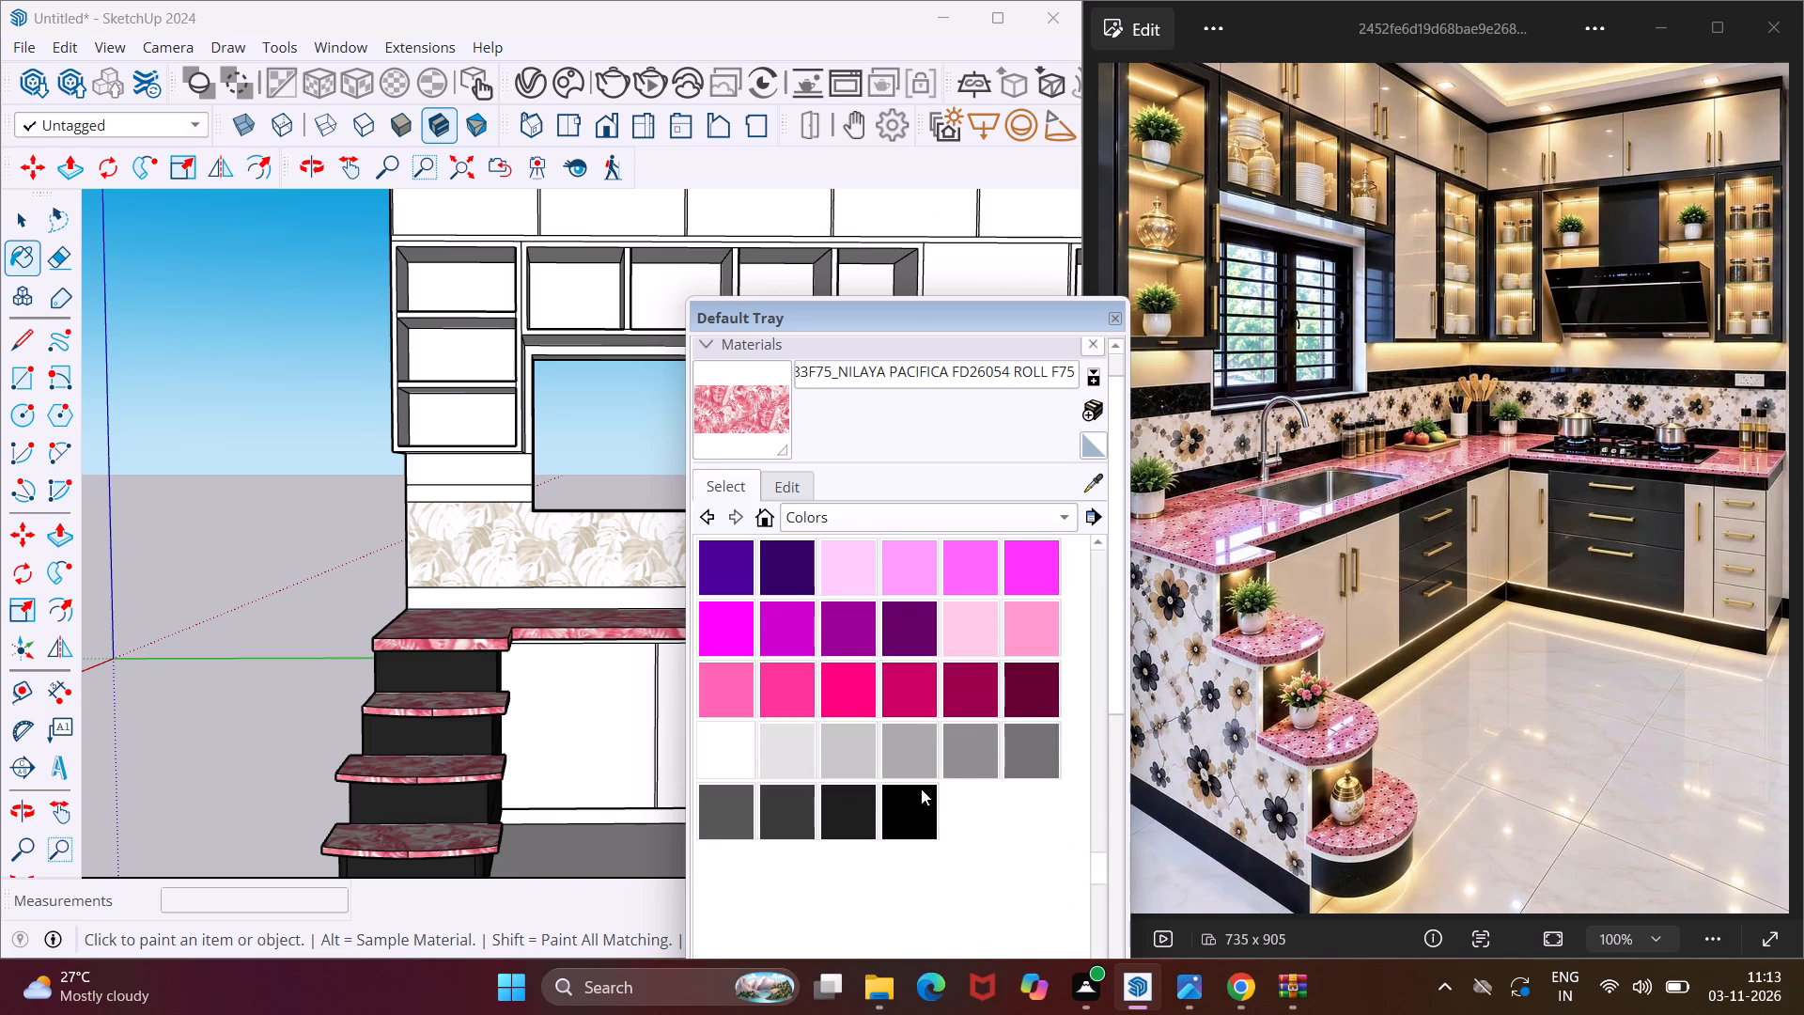
left_click(857, 813)
scroll(599, 791, "up", 7)
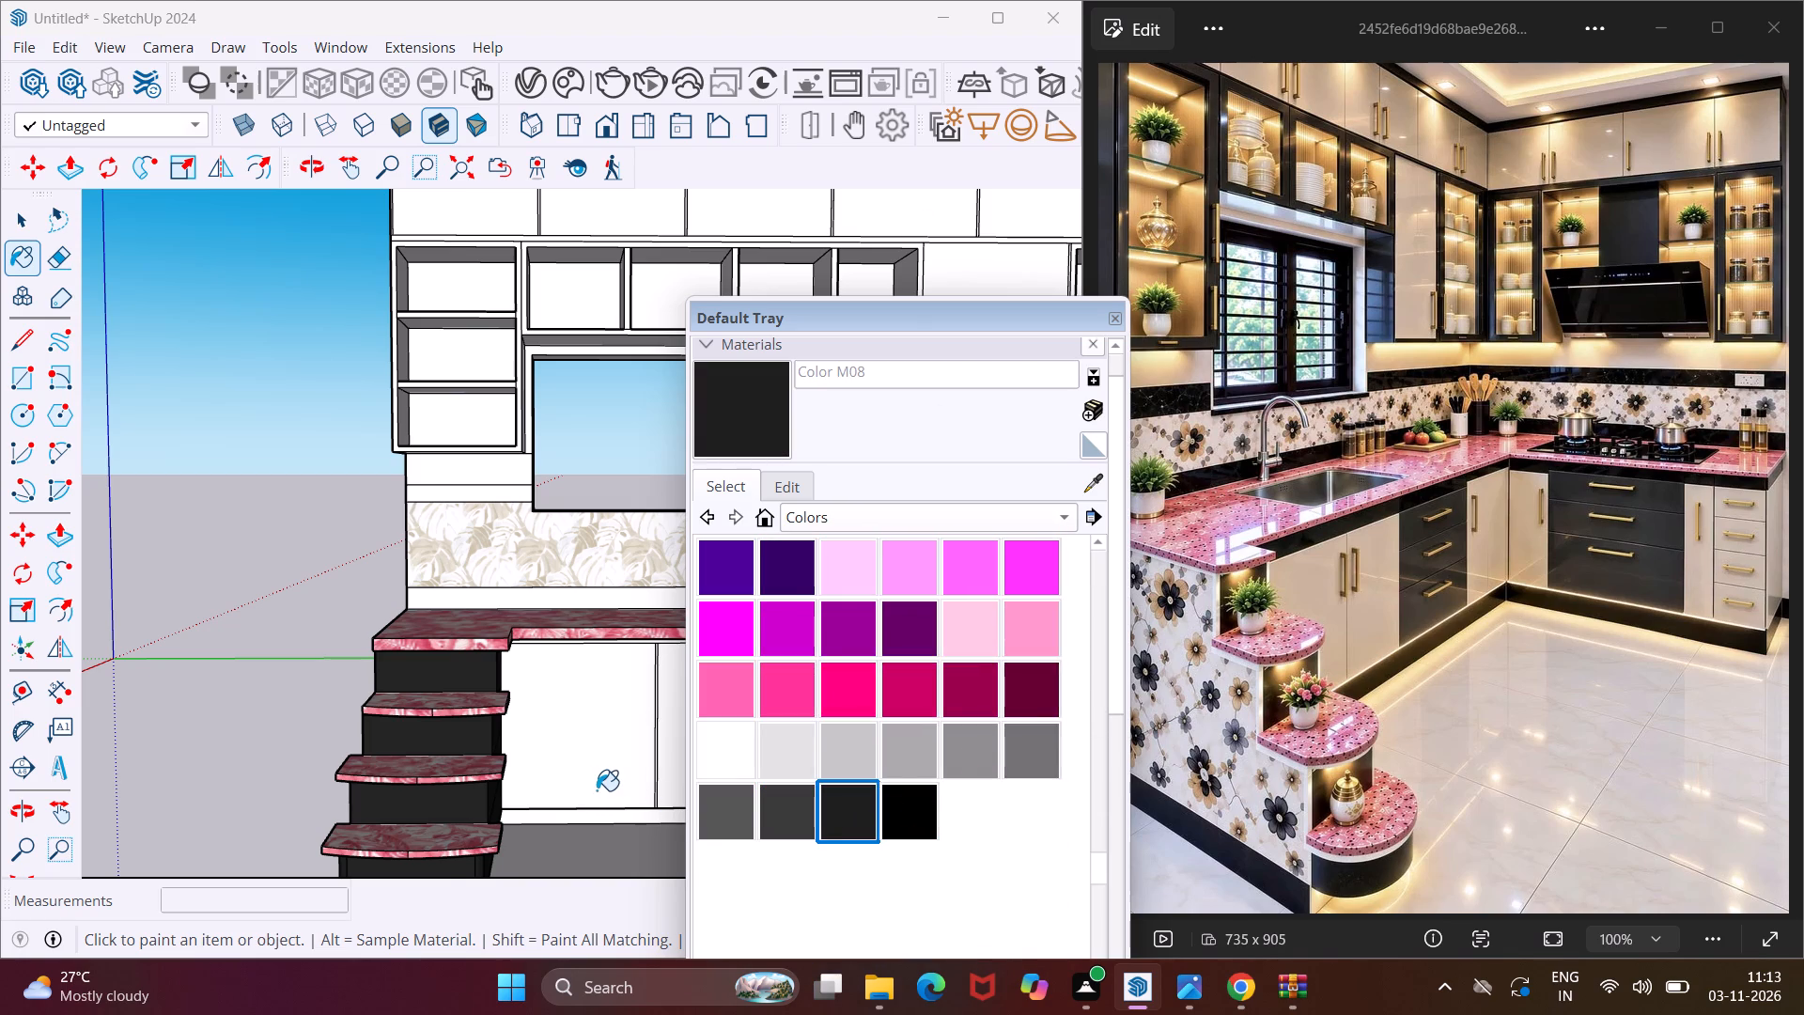
scroll(597, 790, "up", 4)
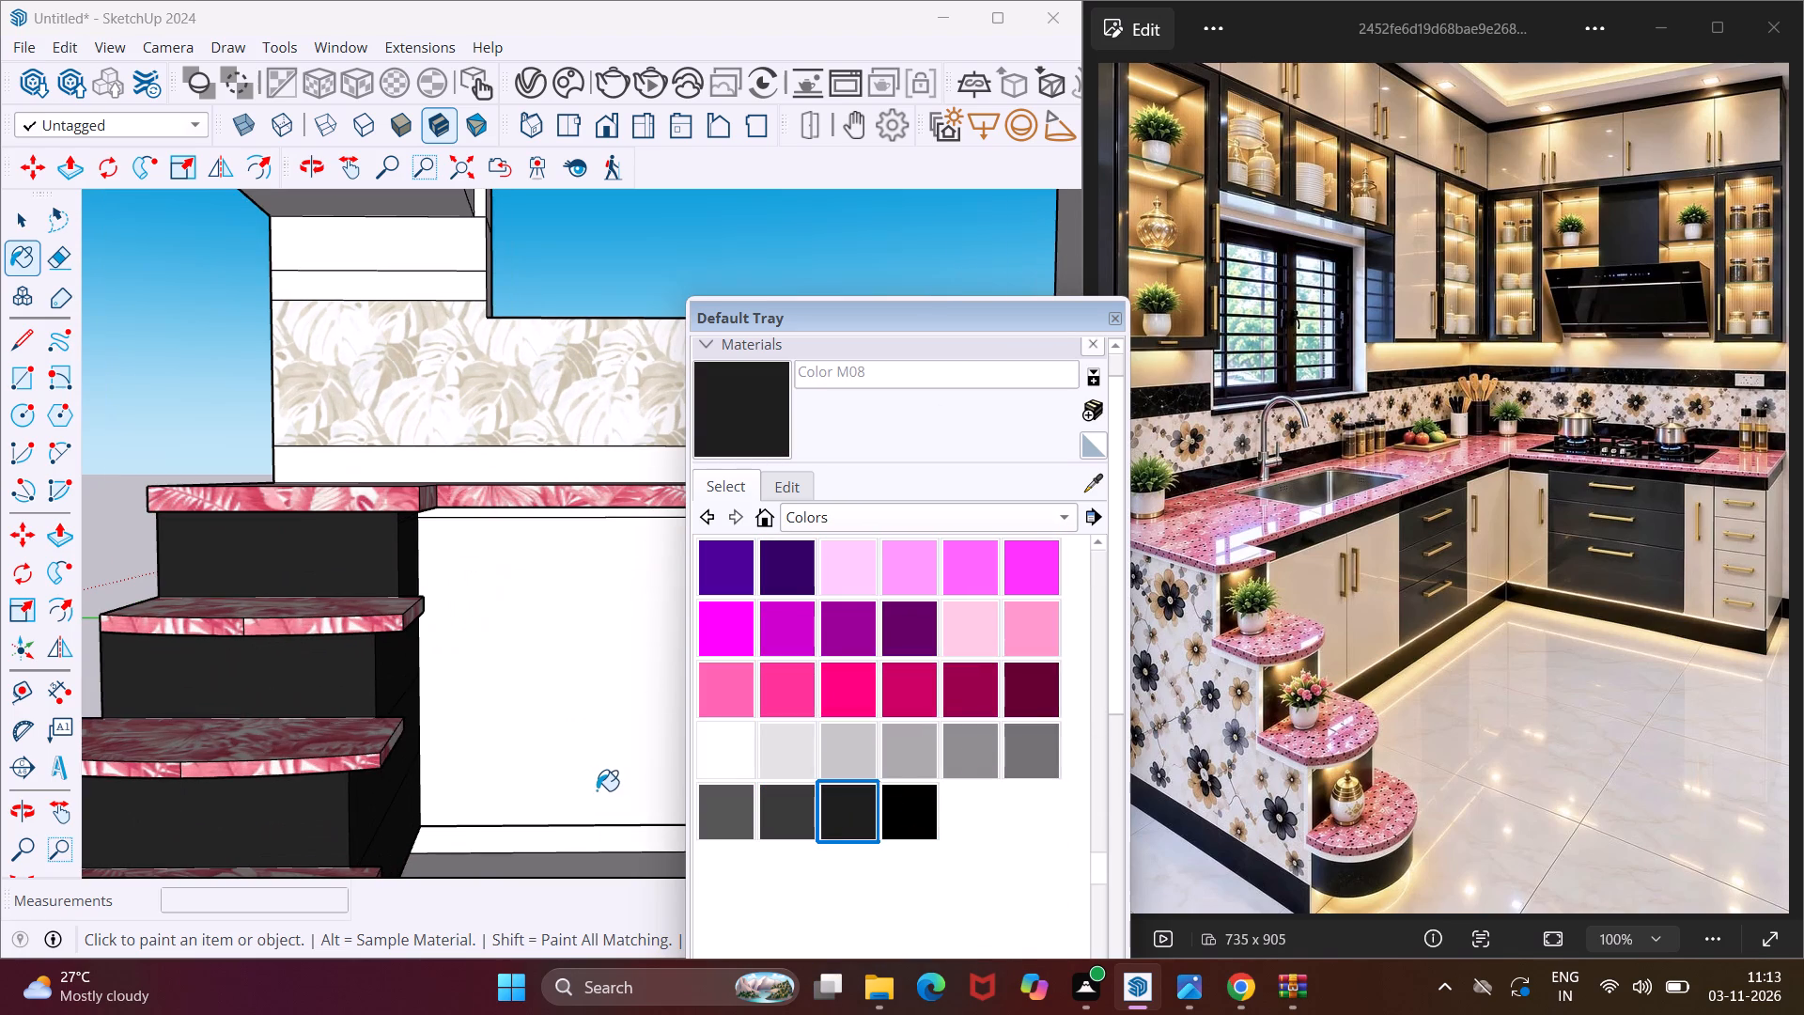
left_click(582, 838)
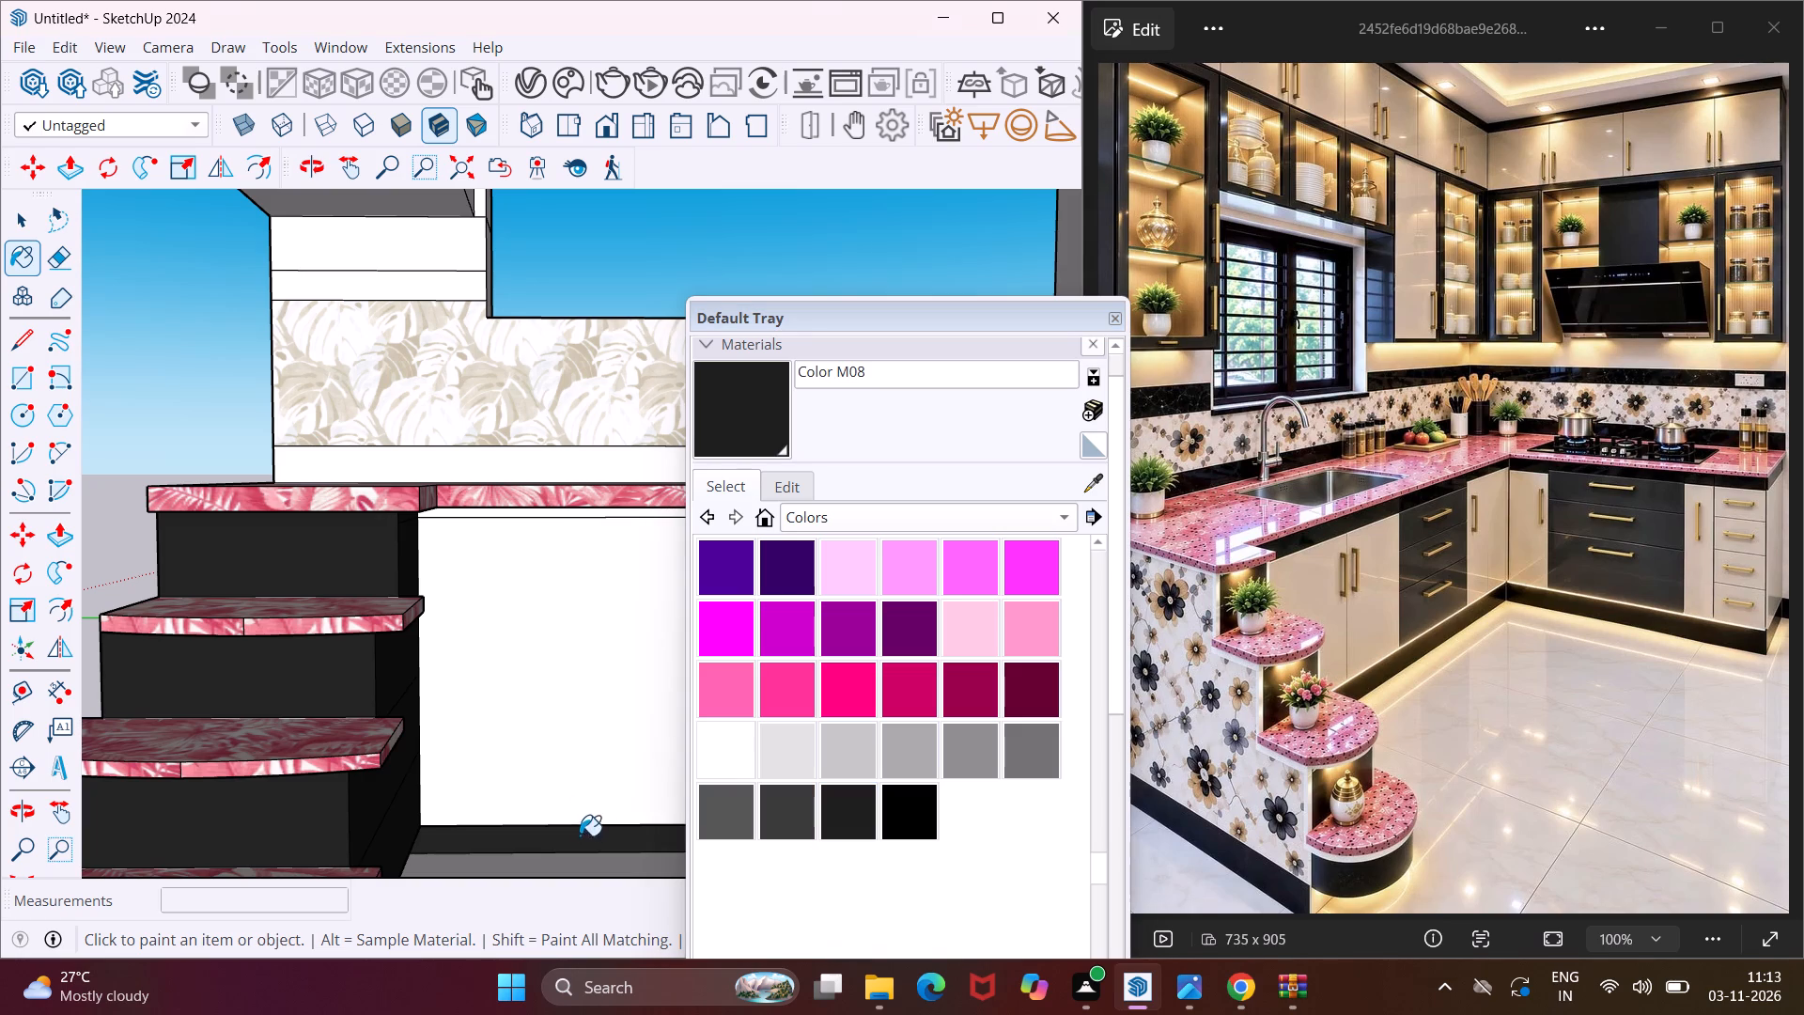
Paint the thin strip between the window-wall countertop and its base cabinets with Color M08.
scroll(537, 526, "up", 9)
middle_click_drag(529, 502, 523, 431)
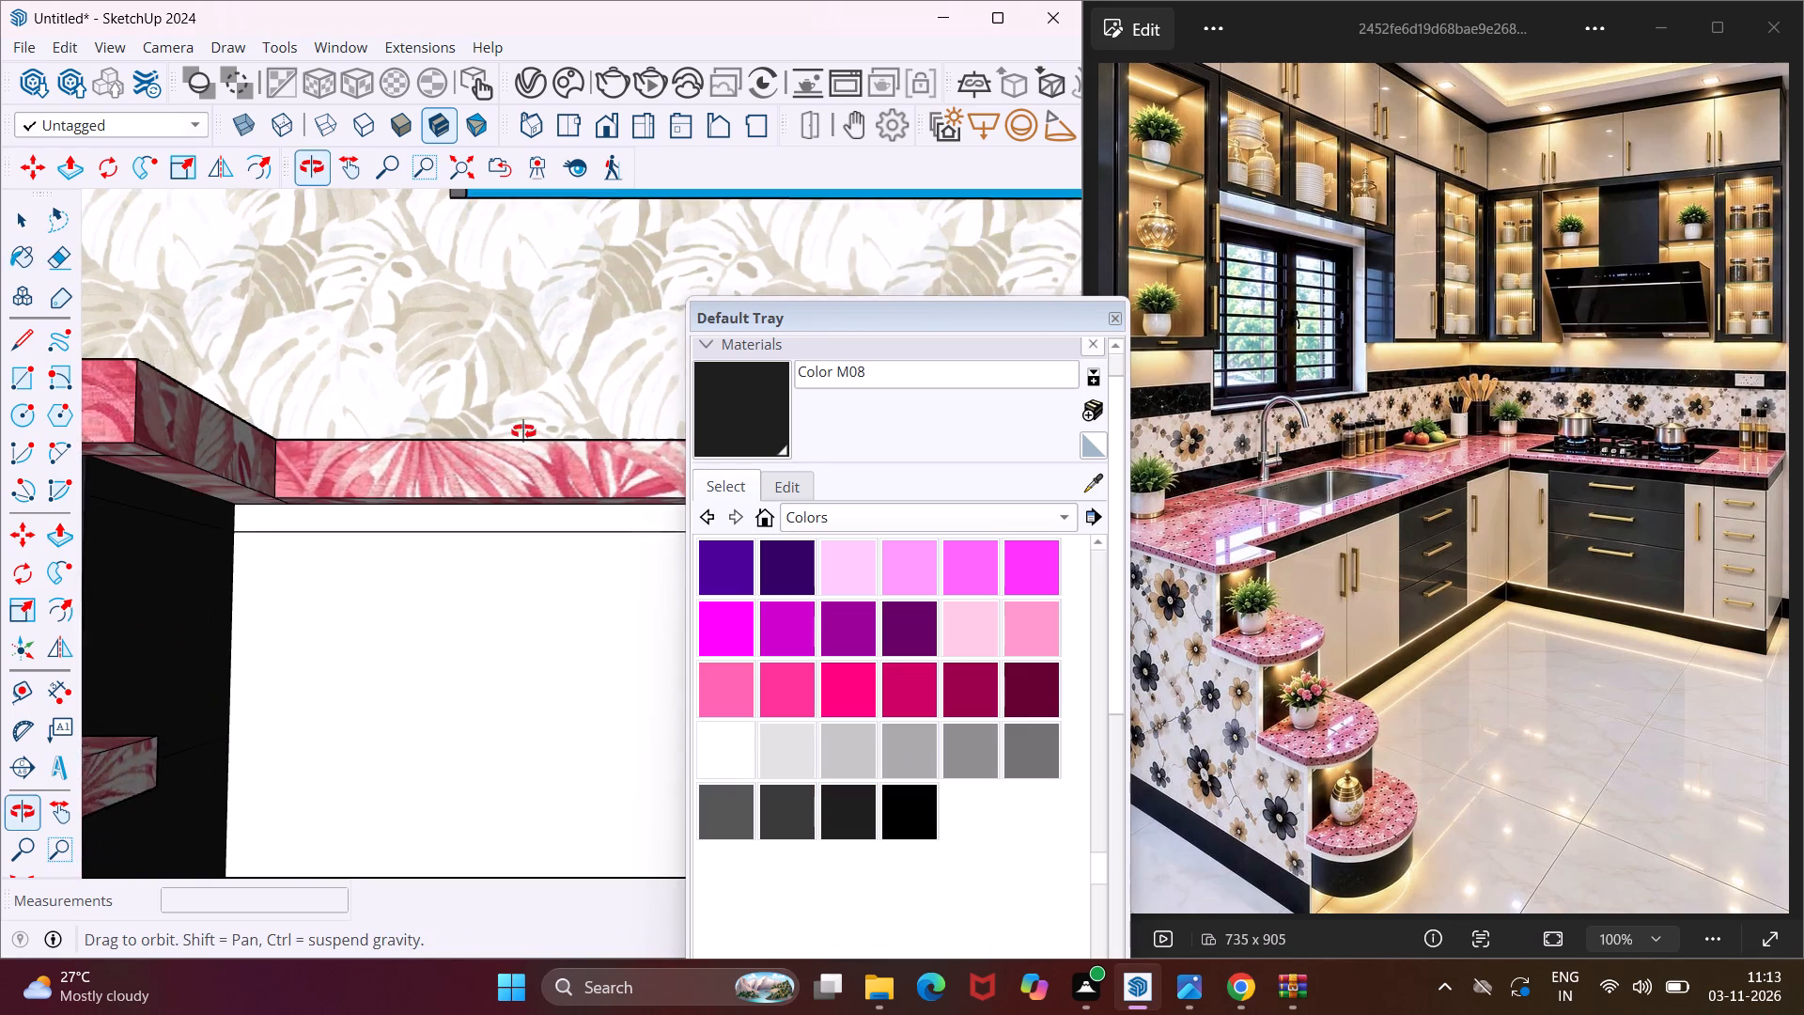
middle_click_drag(523, 431, 523, 429)
left_click(490, 522)
Paint the thin strip beneath the countertop on the range-hood wall with Color M08.
scroll(365, 632, "down", 3)
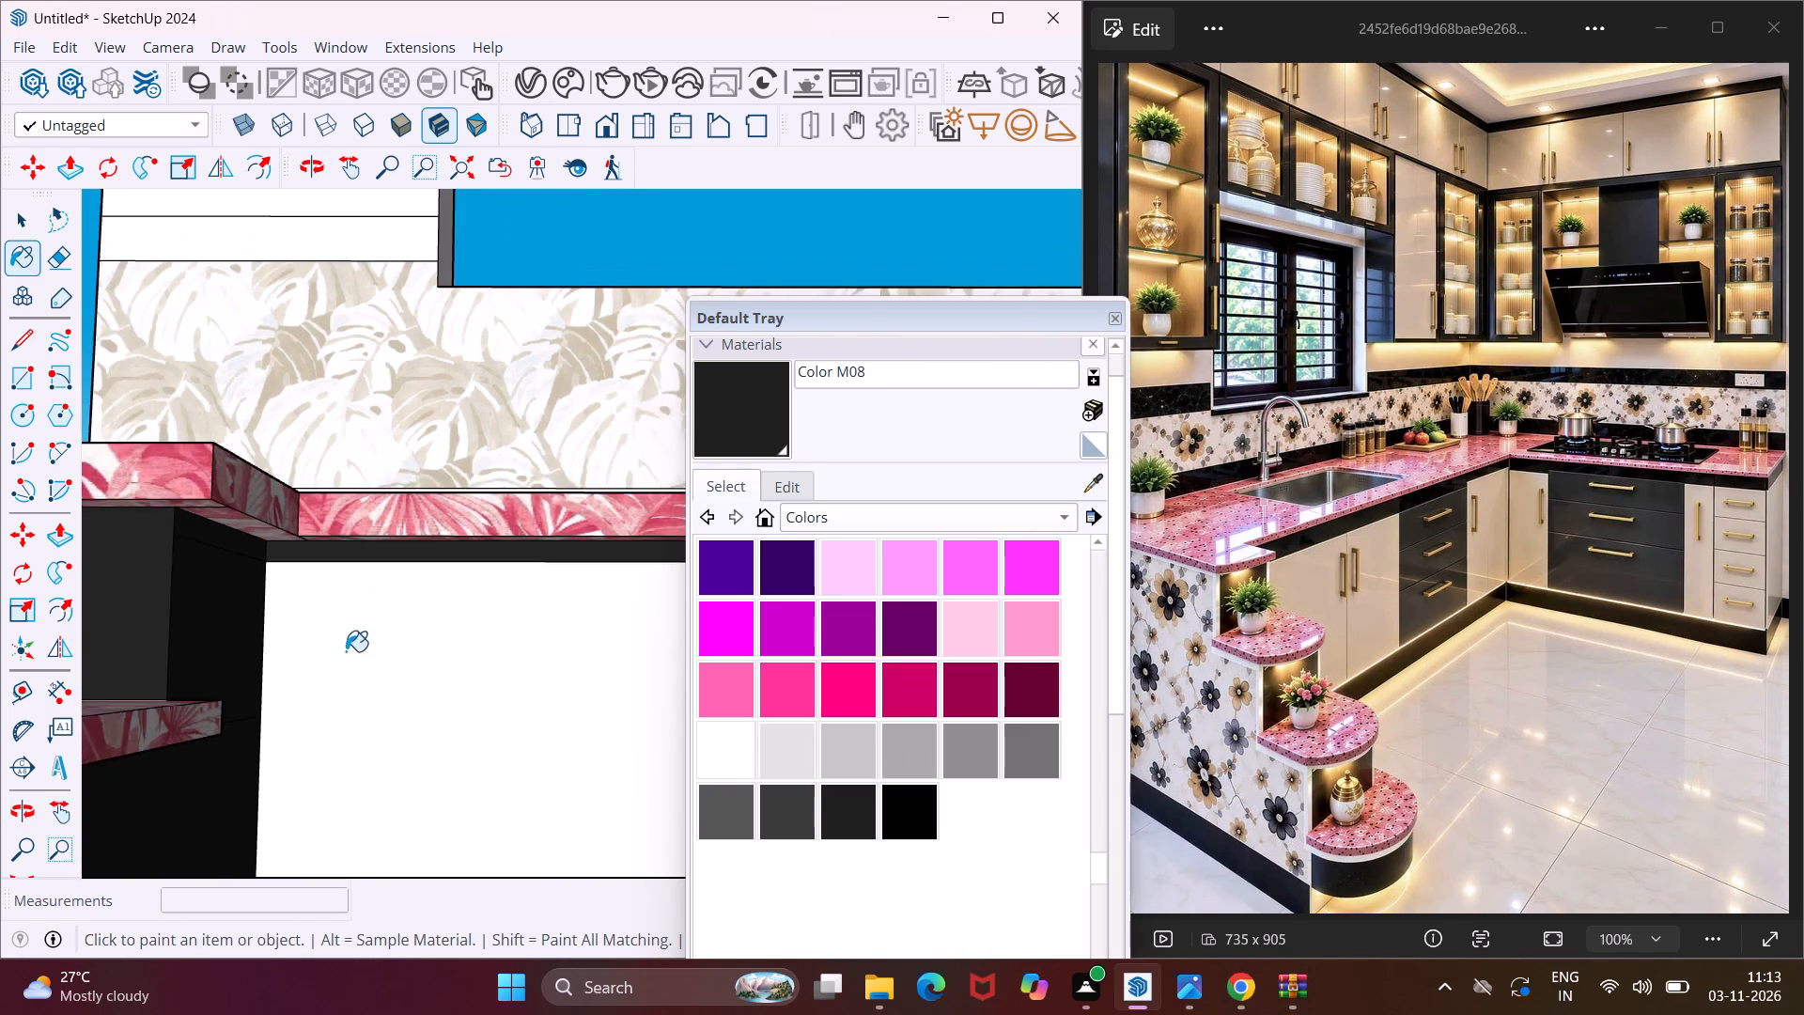
scroll(342, 656, "down", 9)
scroll(205, 725, "down", 17)
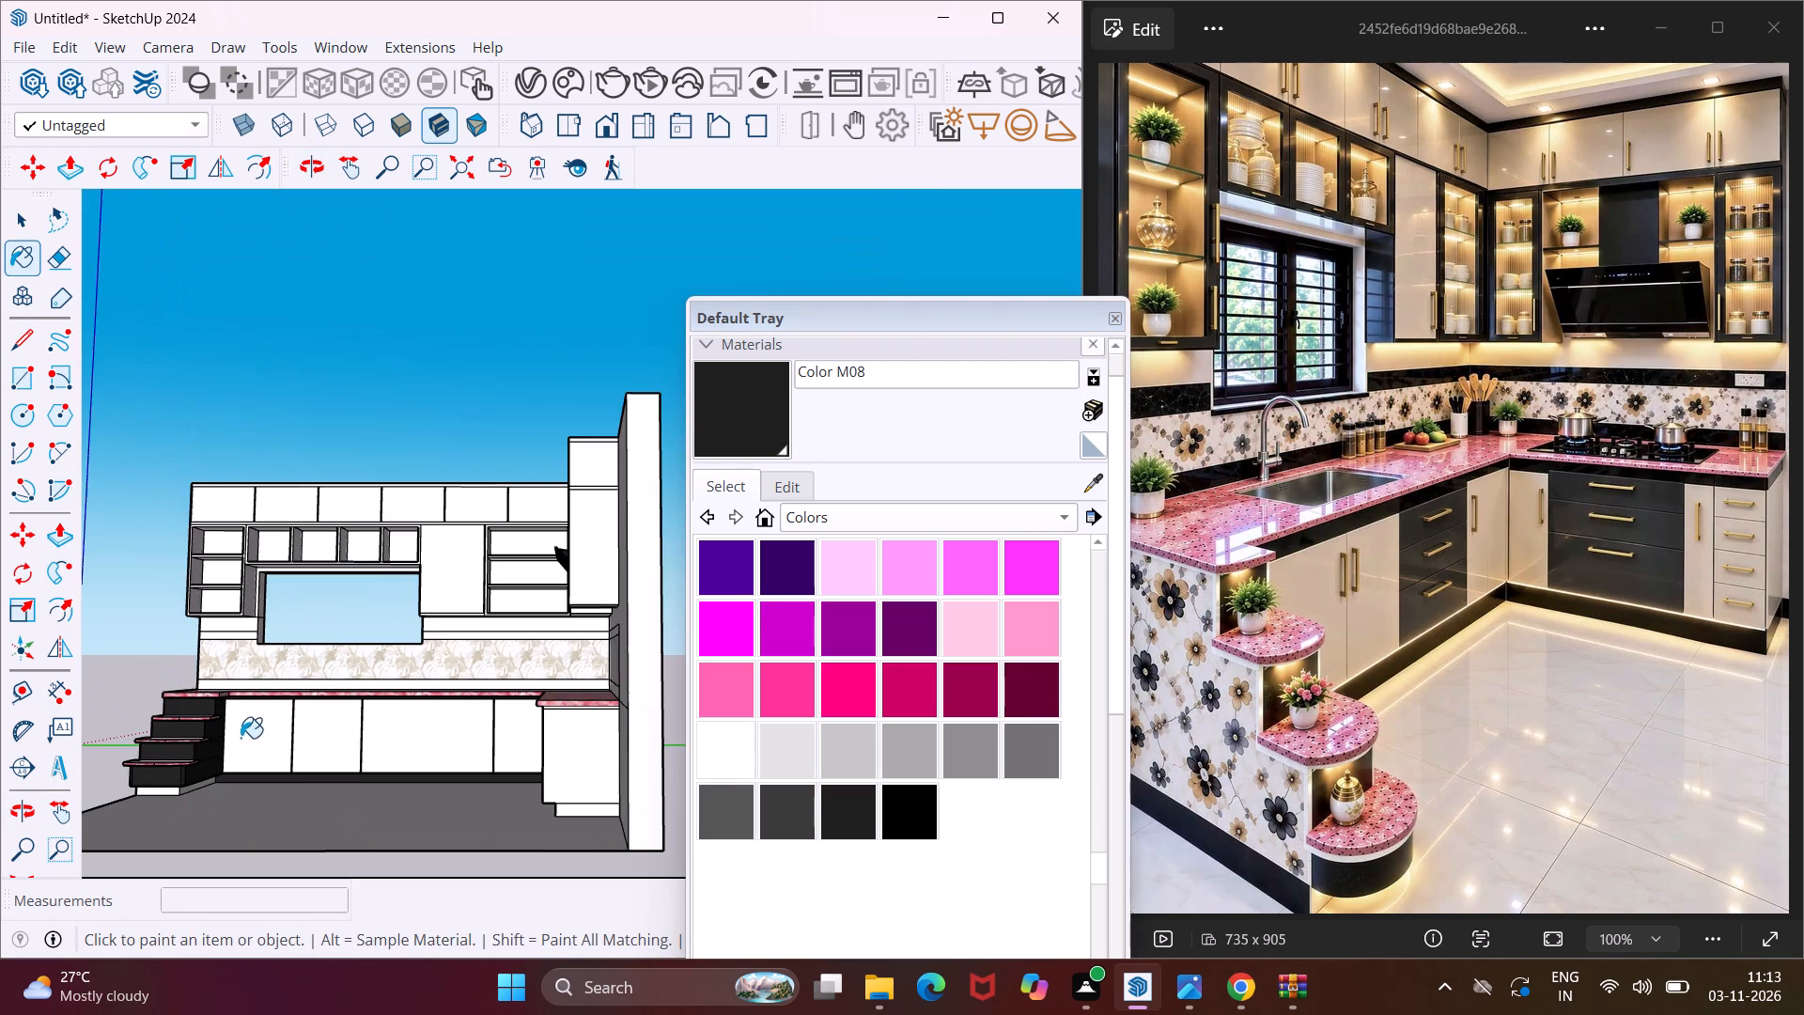
middle_click_drag(255, 741, 724, 777)
scroll(398, 714, "down", 4)
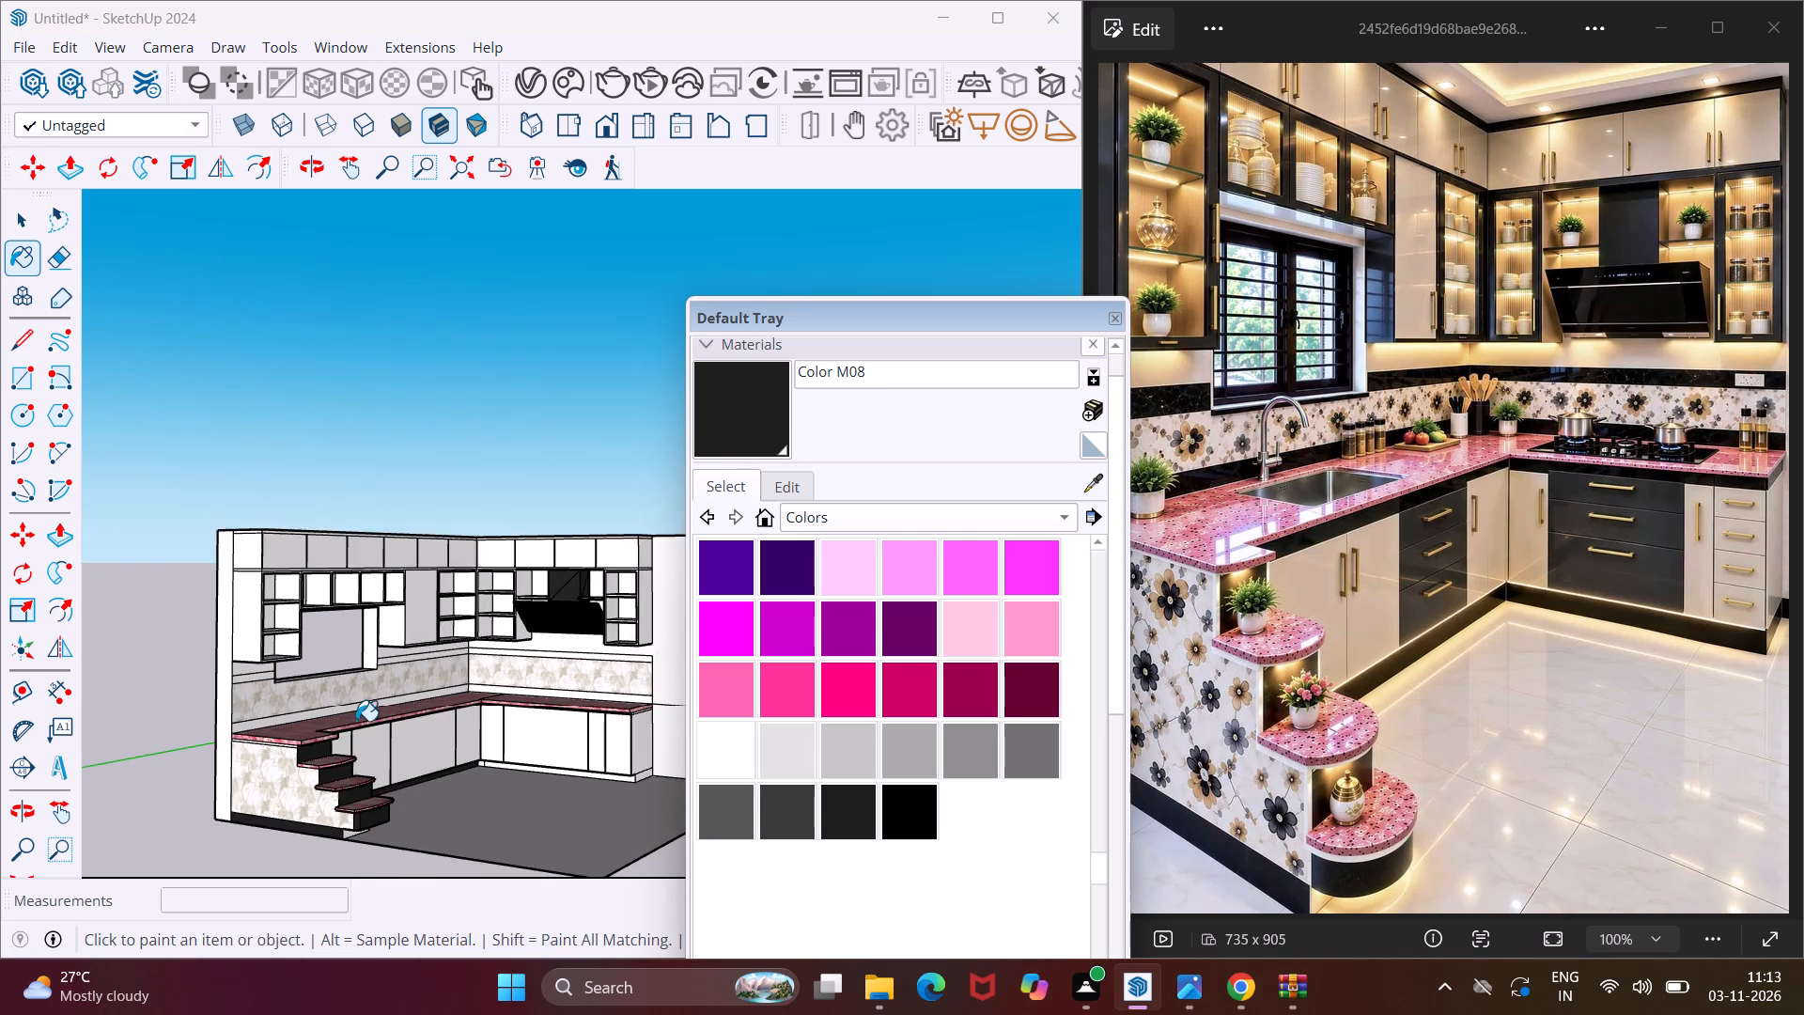
scroll(355, 720, "down", 4)
middle_click_drag(422, 745, 598, 759)
scroll(525, 726, "up", 3)
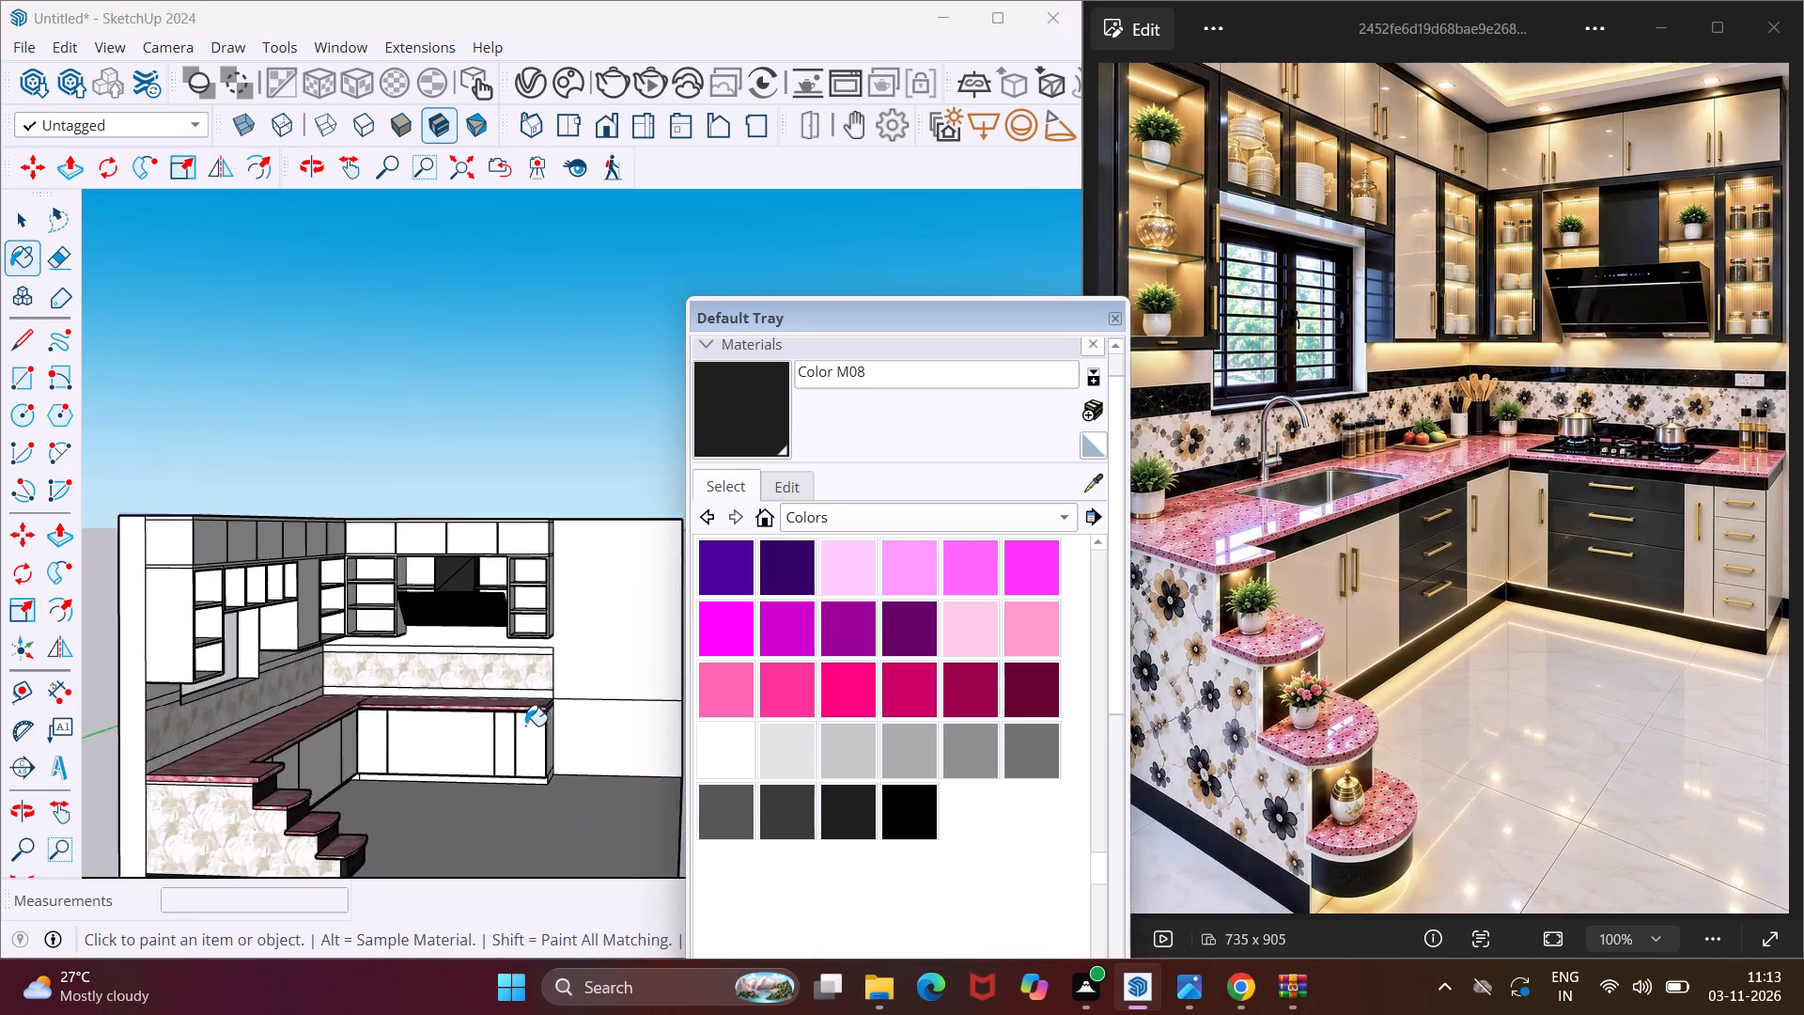
scroll(525, 726, "up", 13)
scroll(525, 726, "up", 14)
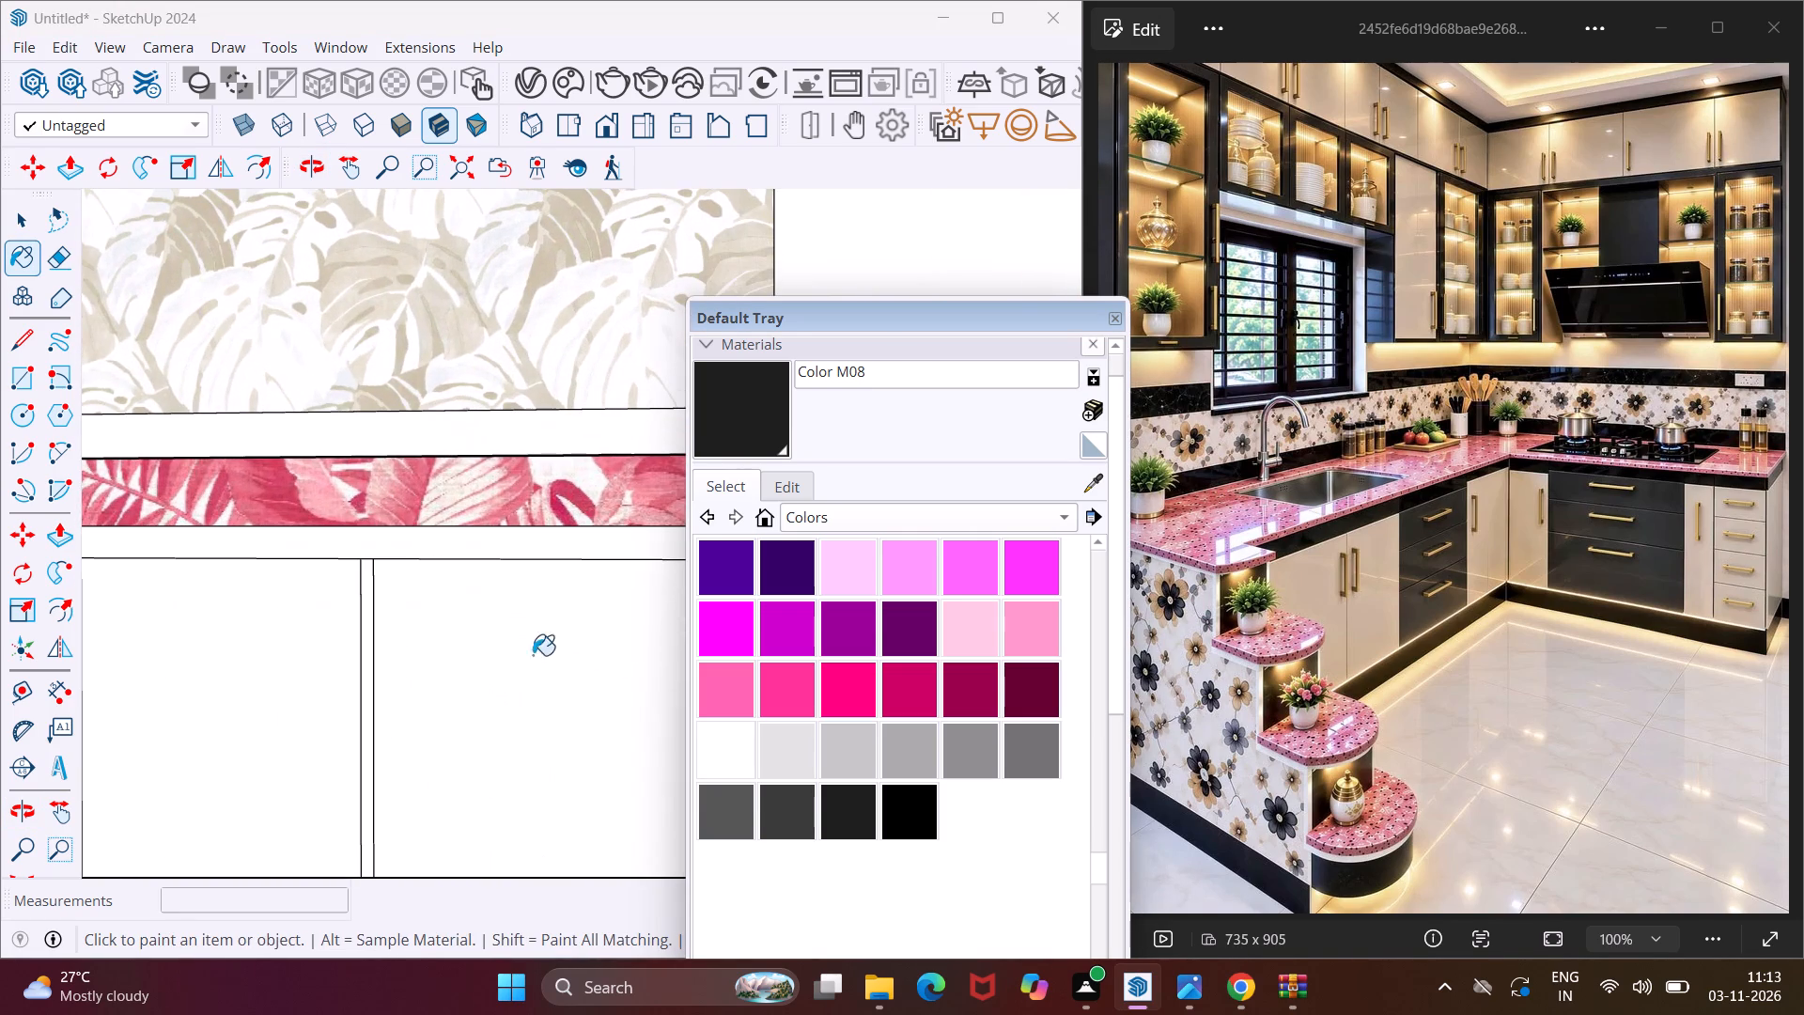
left_click(558, 547)
Paint the skirting beneath the range-hood wall's base cabinets with Color M08.
scroll(468, 573, "down", 12)
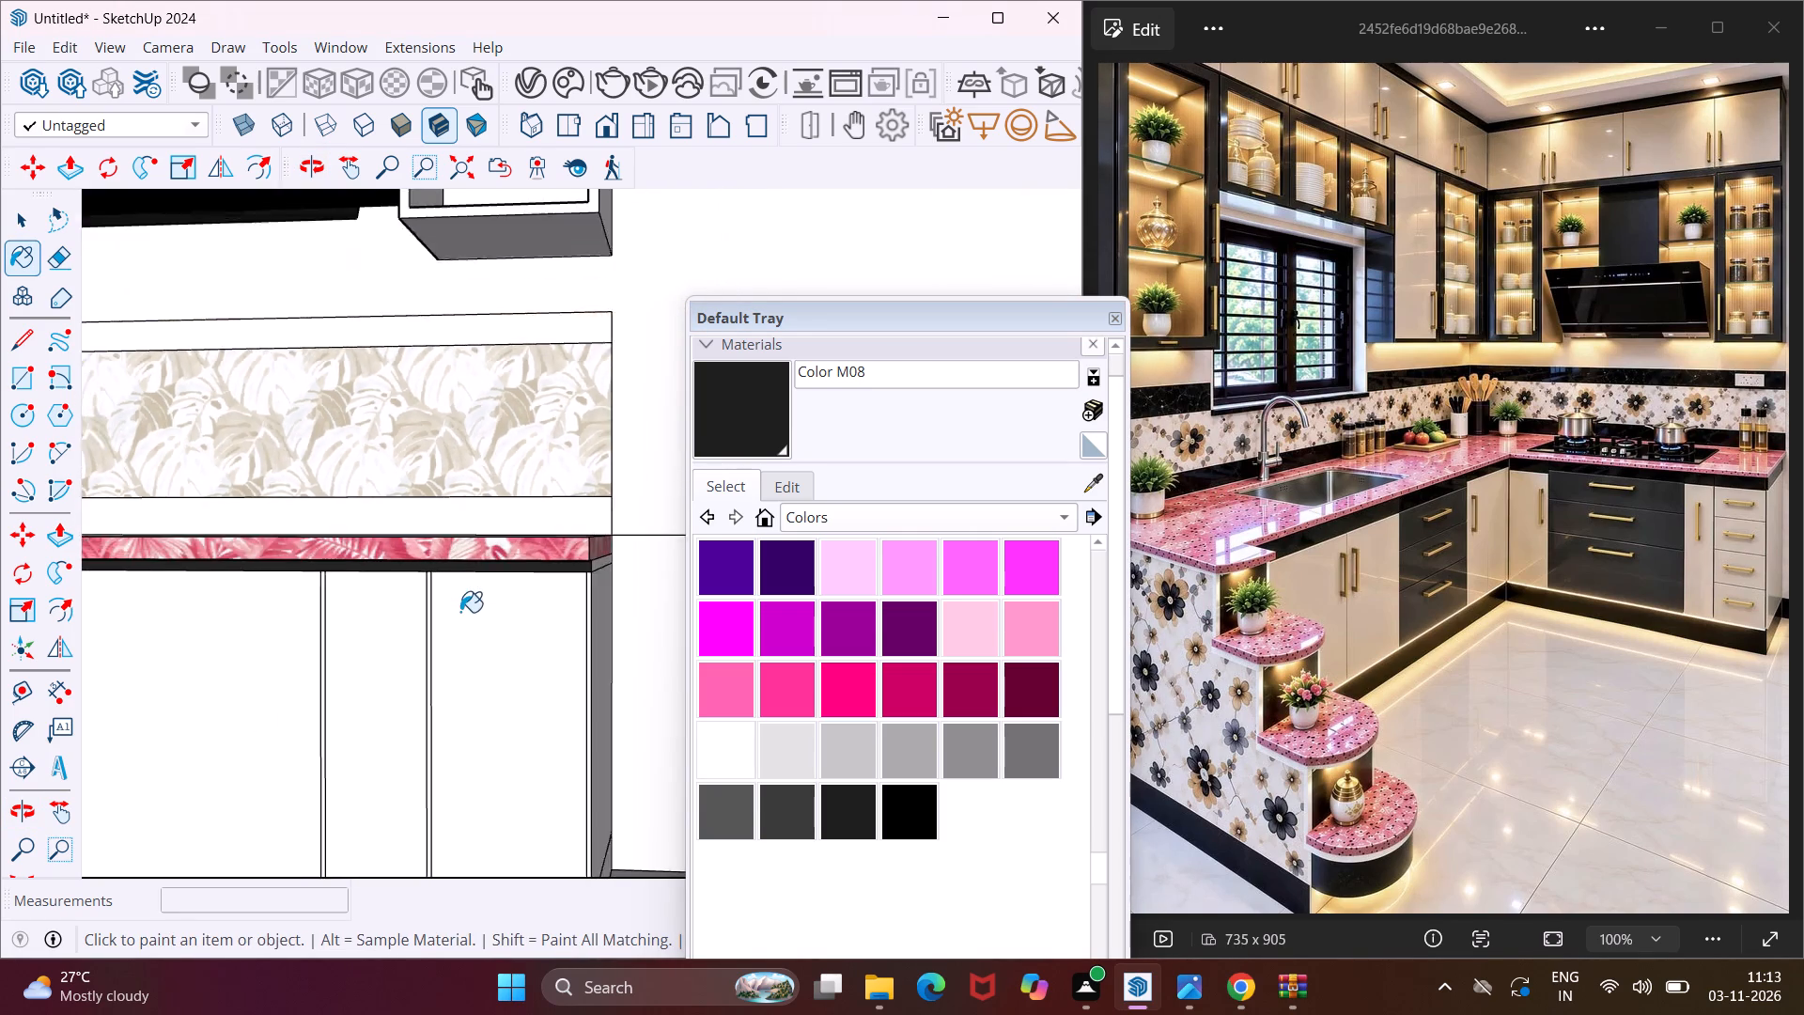
scroll(461, 617, "down", 6)
scroll(519, 801, "up", 11)
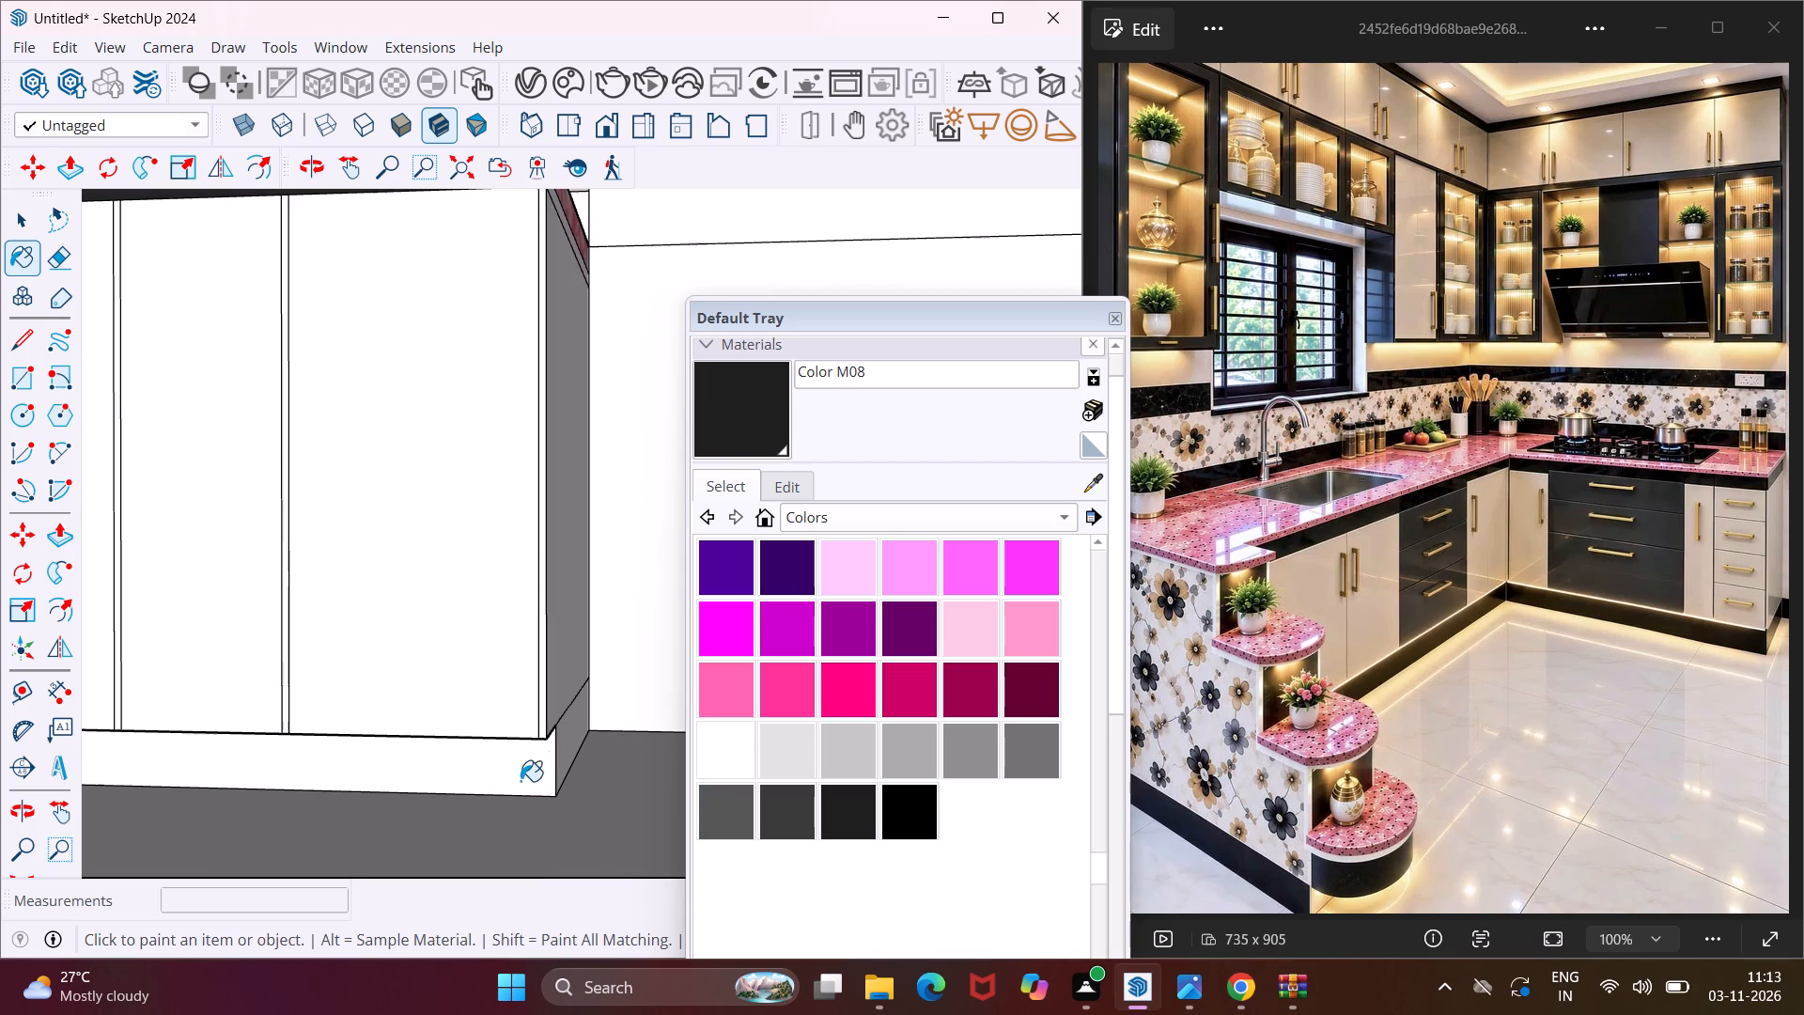
left_click(539, 759)
Paint the overhanging undersides at the outer end of the range-hood wall's base cabinets with Color M08.
middle_click_drag(540, 758, 609, 634)
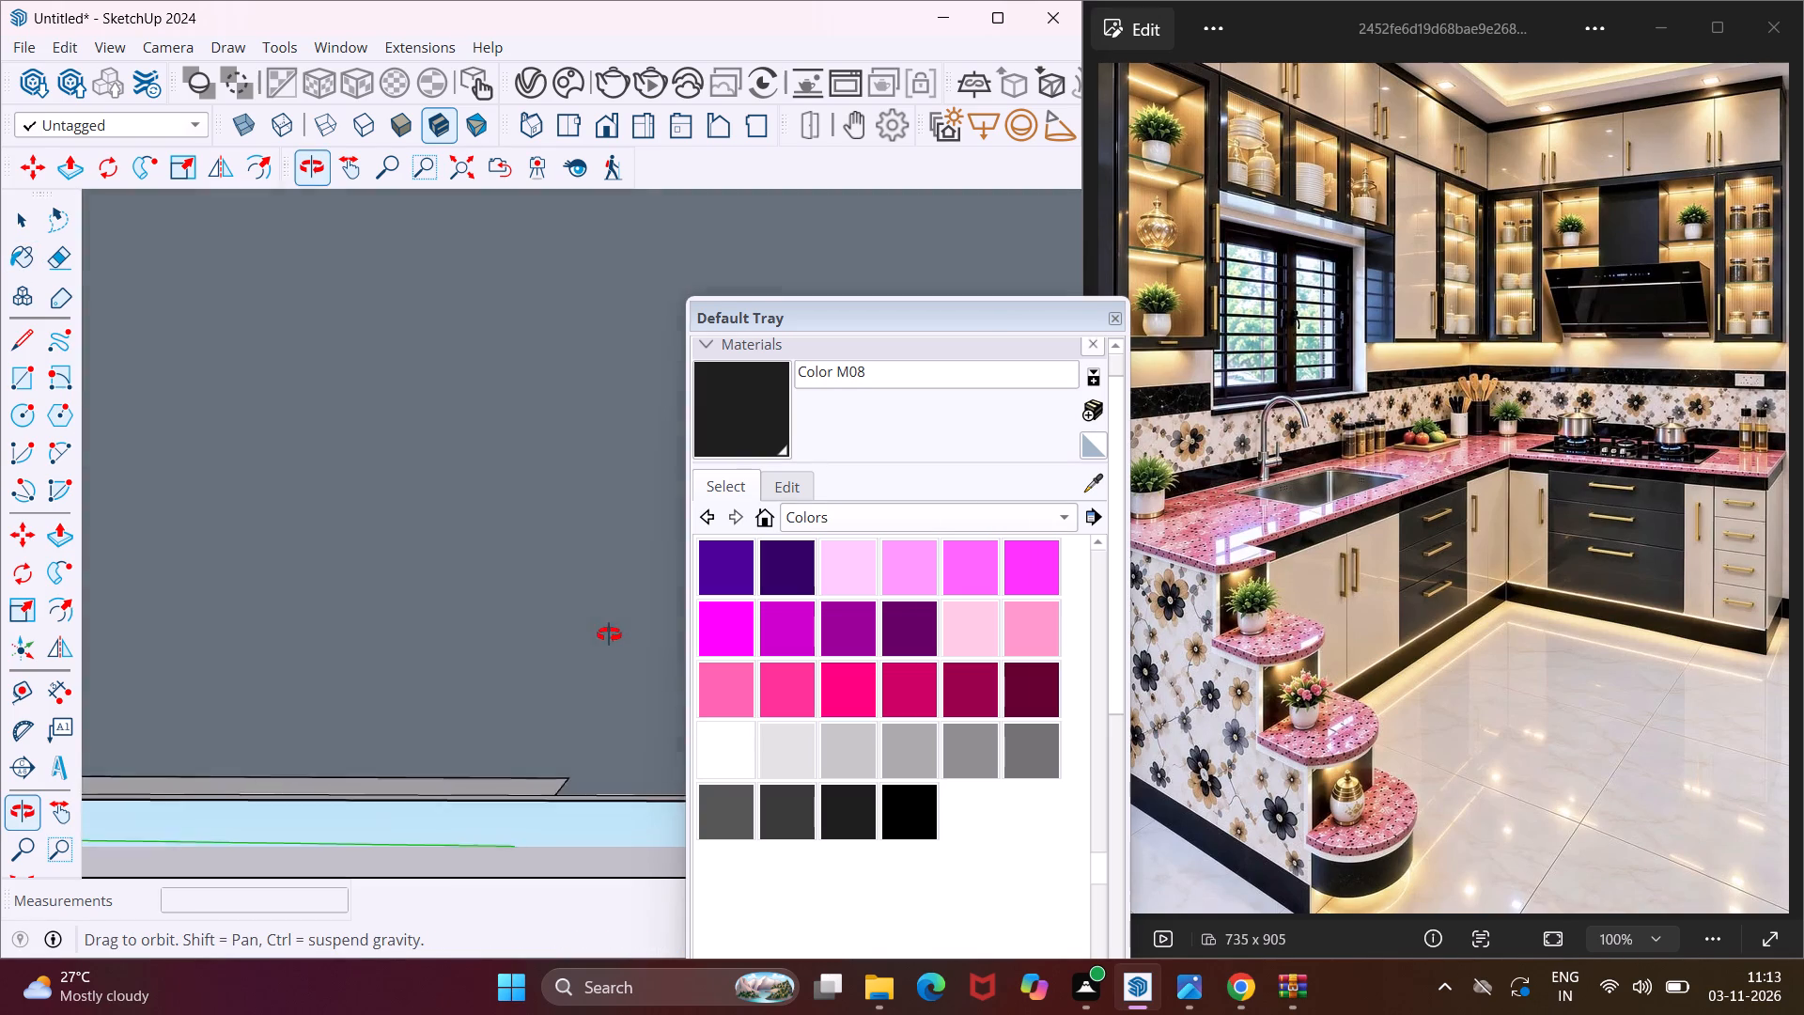
middle_click_drag(609, 634, 612, 693)
scroll(574, 703, "up", 8)
middle_click_drag(561, 726, 595, 679)
scroll(561, 726, "up", 1)
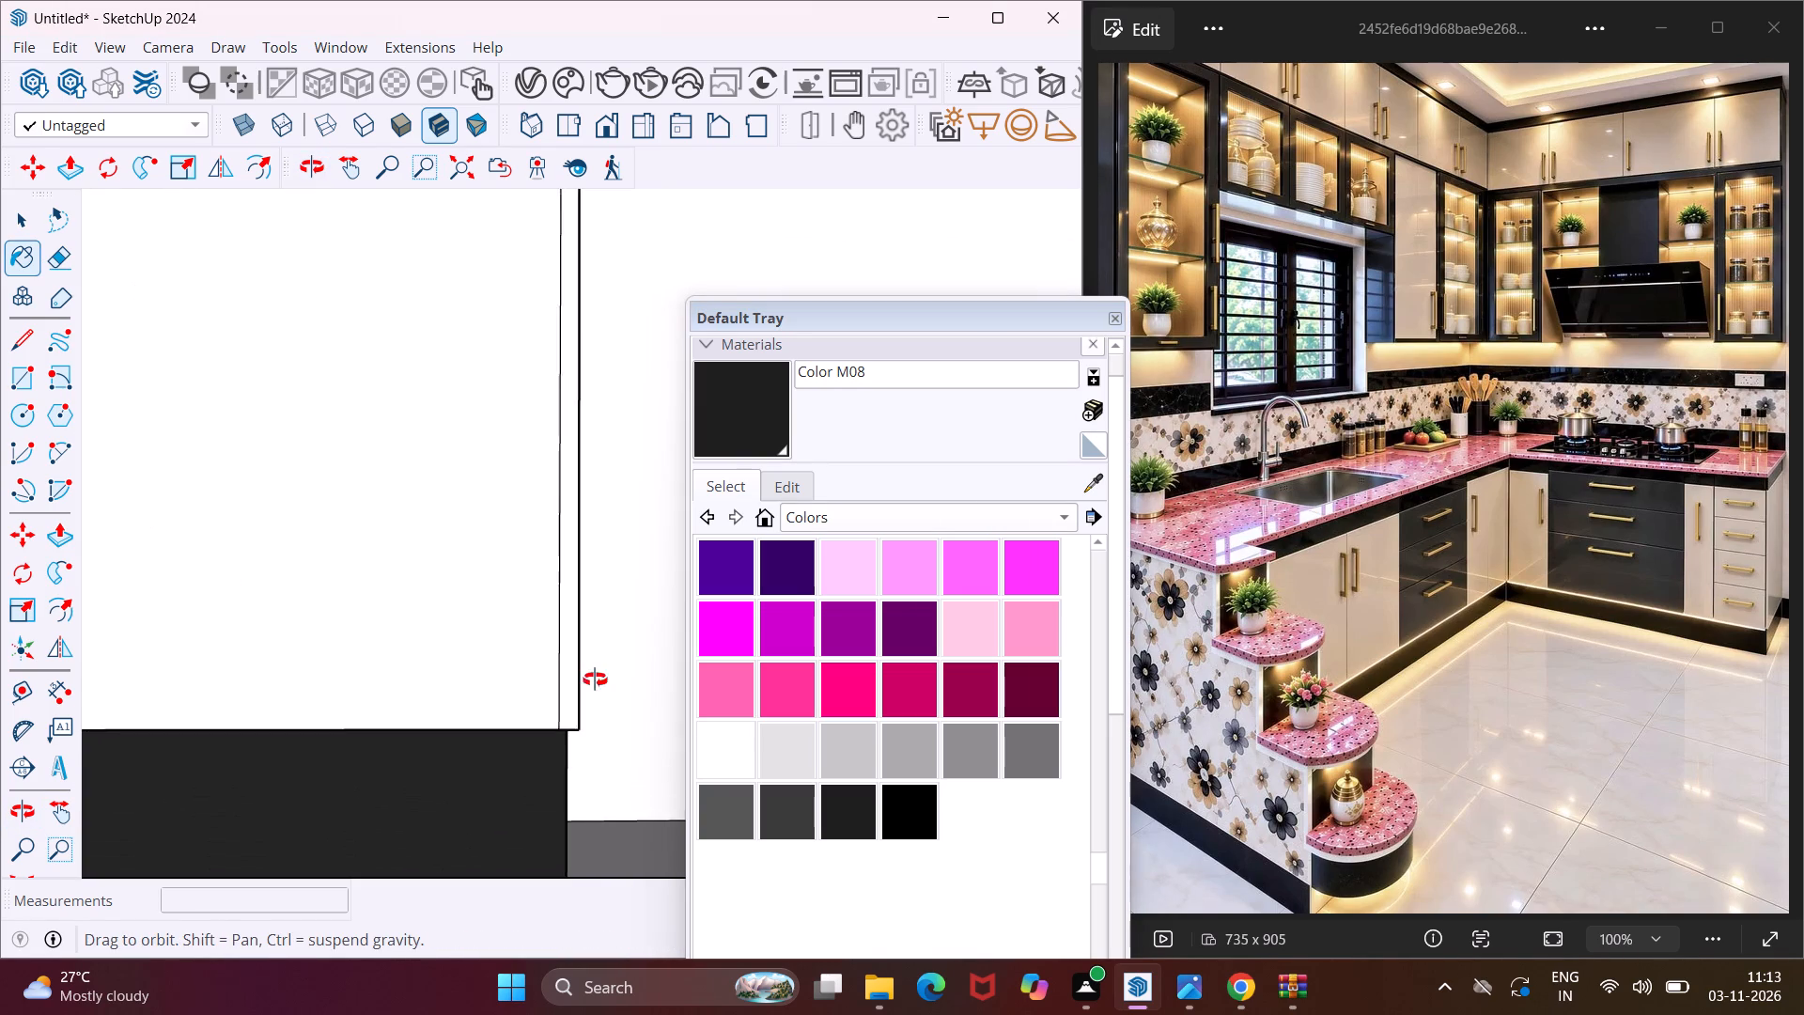
middle_click_drag(595, 679, 649, 653)
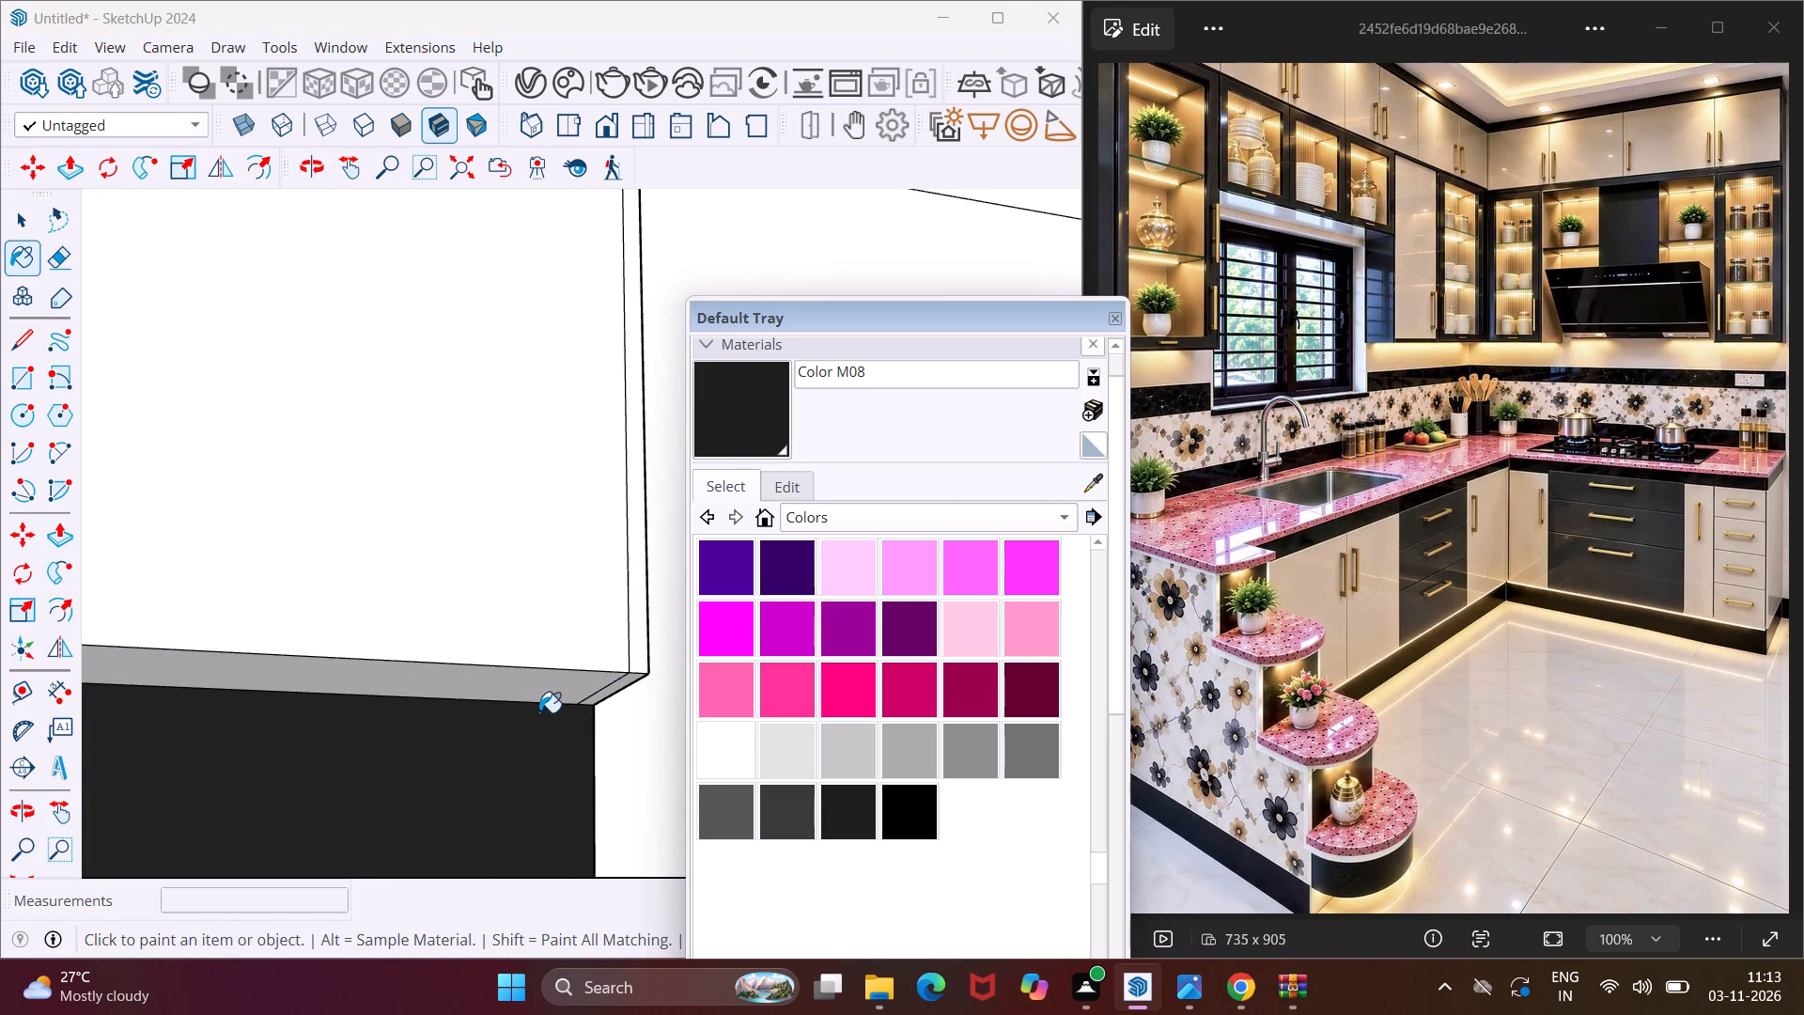
left_click(547, 685)
scroll(611, 697, "up", 3)
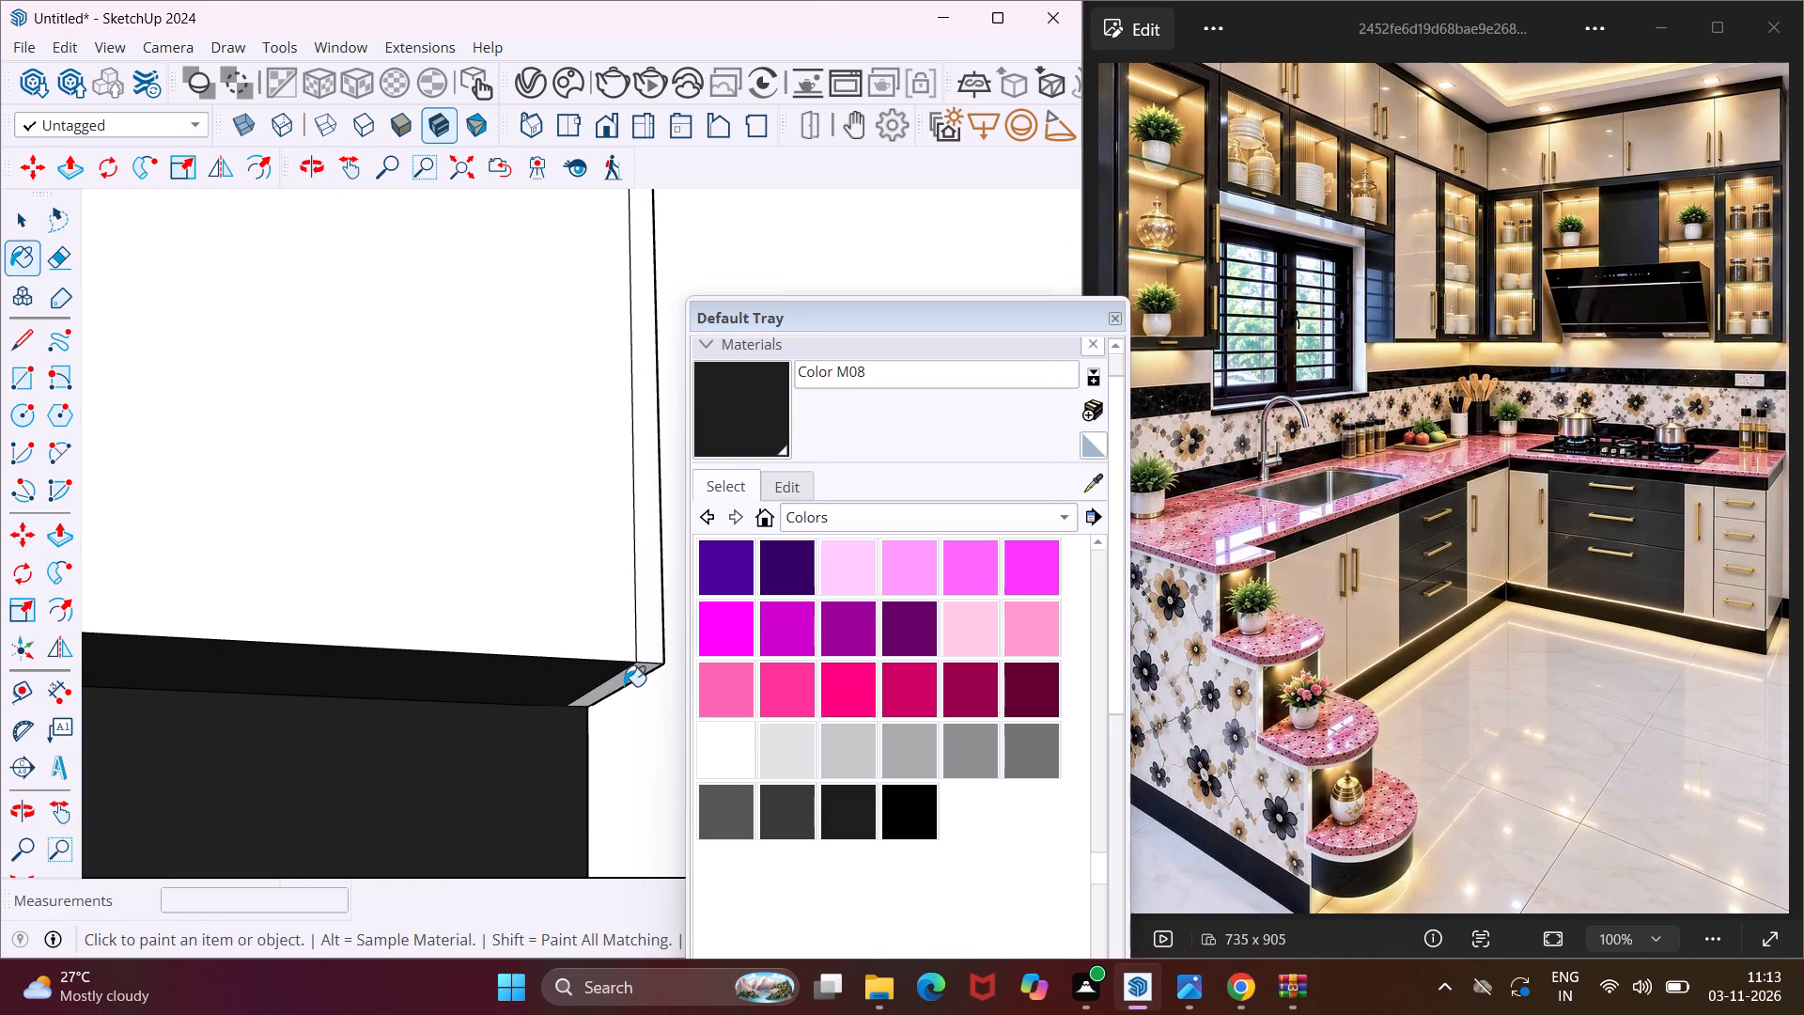
left_click(624, 677)
middle_click_drag(640, 662, 529, 835)
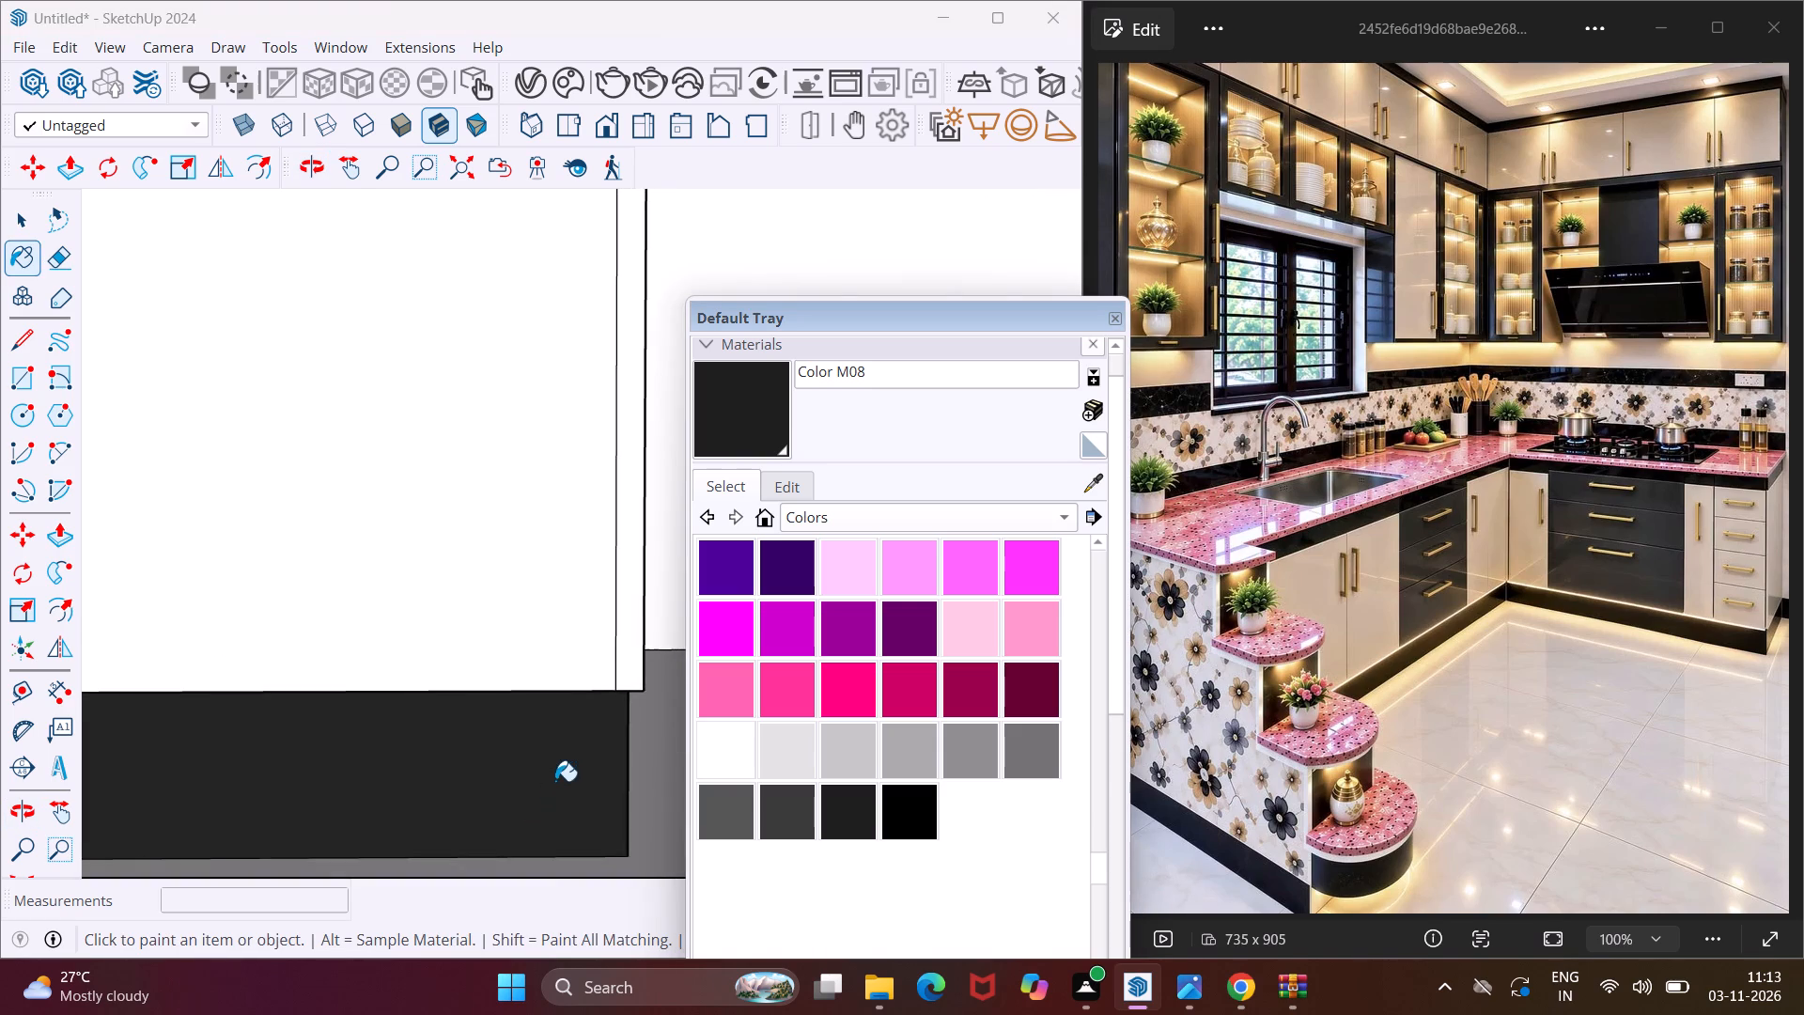
Paint the vertical gap strips between the doors and at the outer end of the range-hood wall's base cabinets with Color M08.
scroll(555, 781, "down", 19)
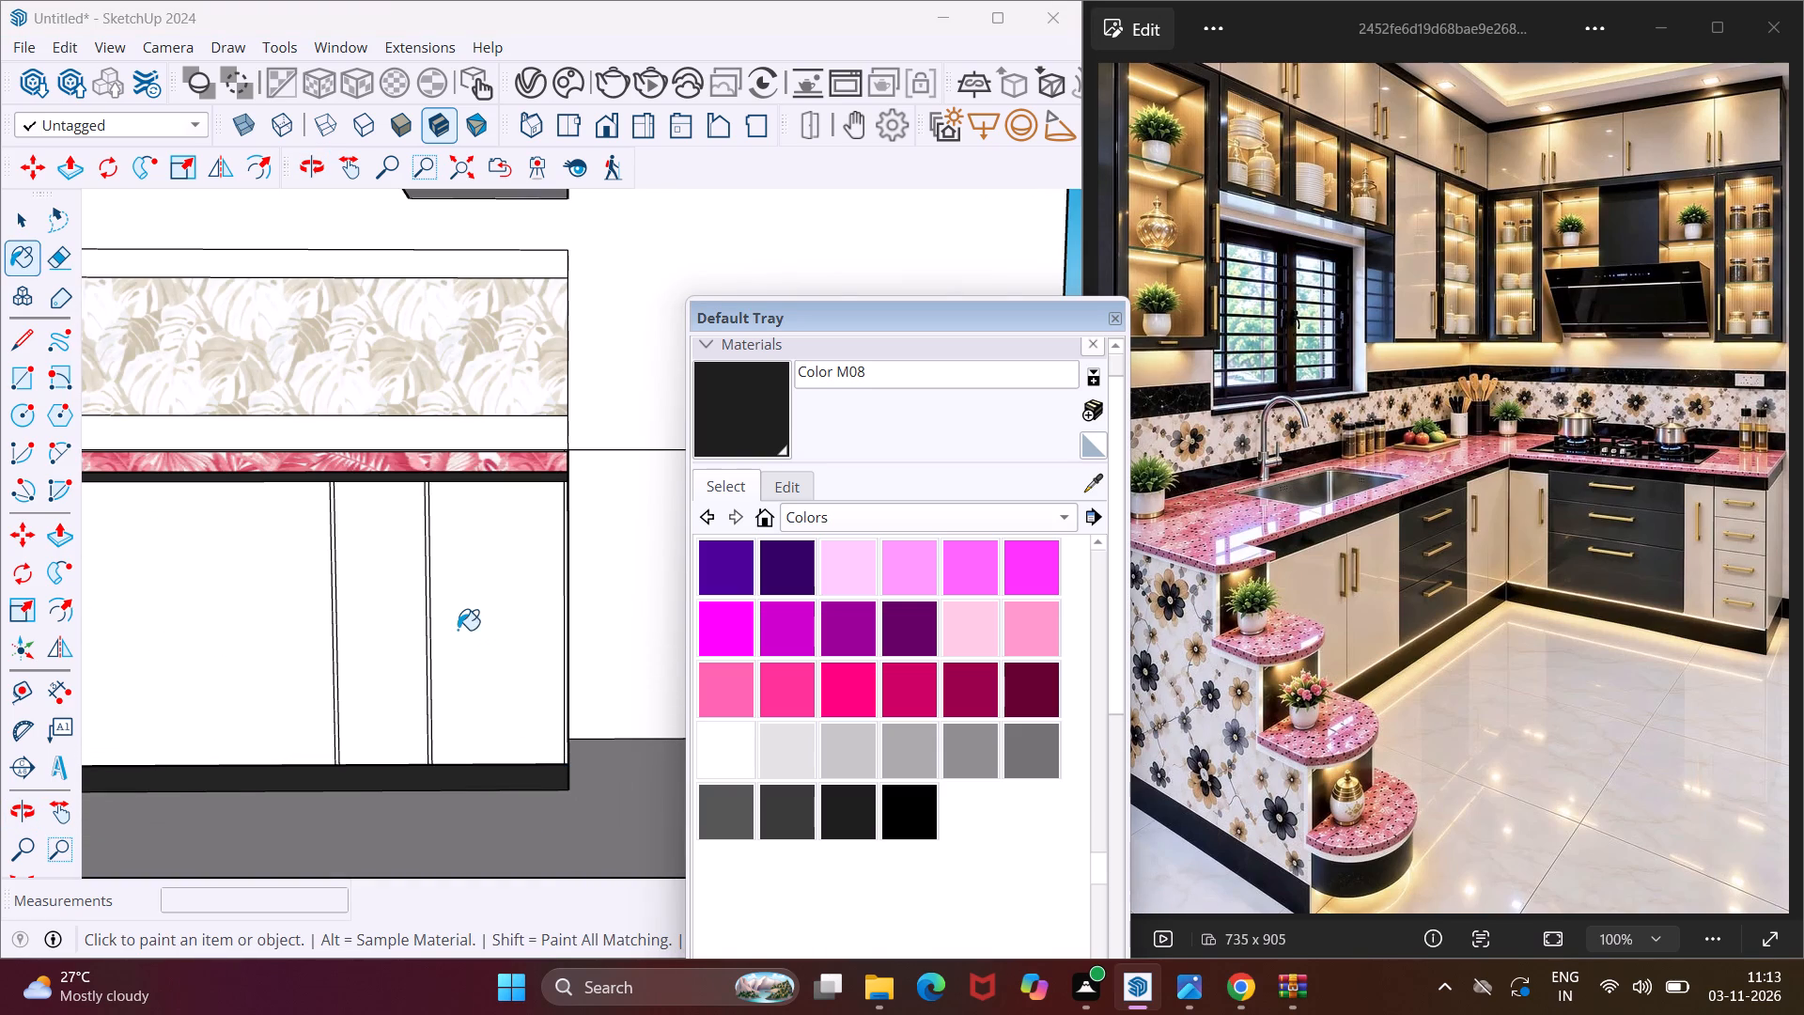
scroll(377, 513, "up", 12)
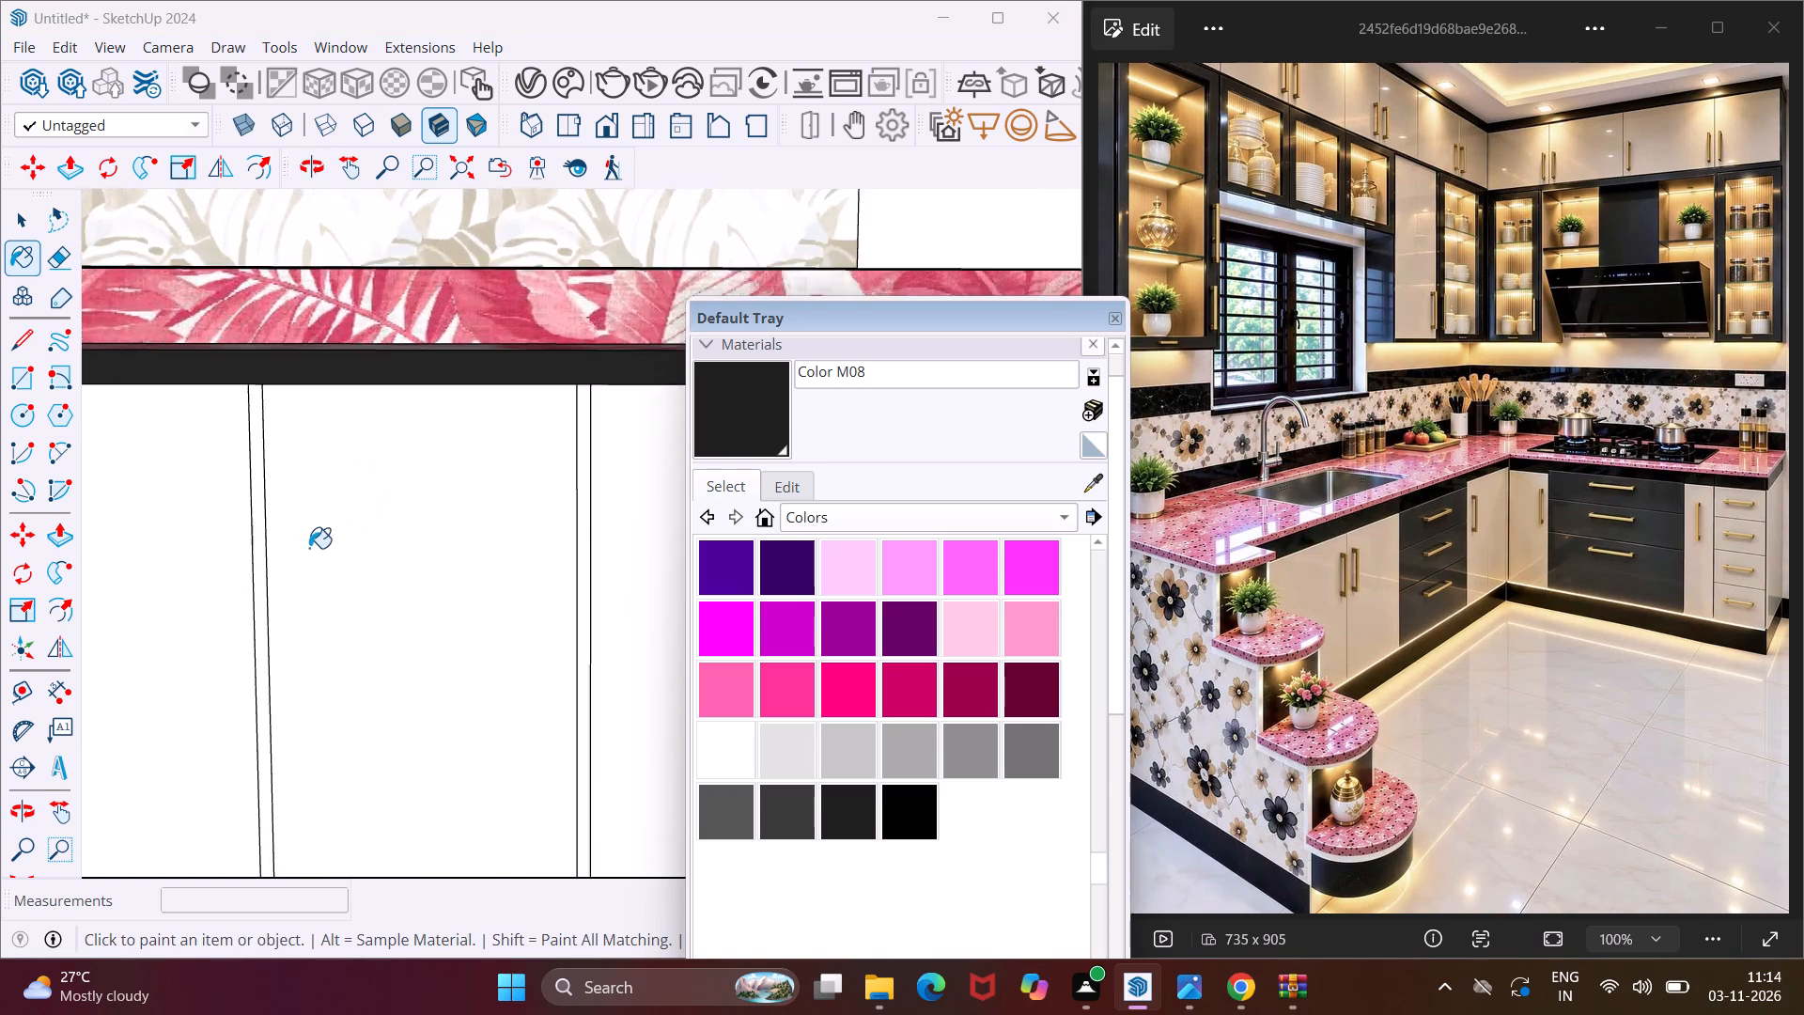
scroll(309, 548, "up", 3)
left_click(241, 532)
scroll(221, 623, "down", 4)
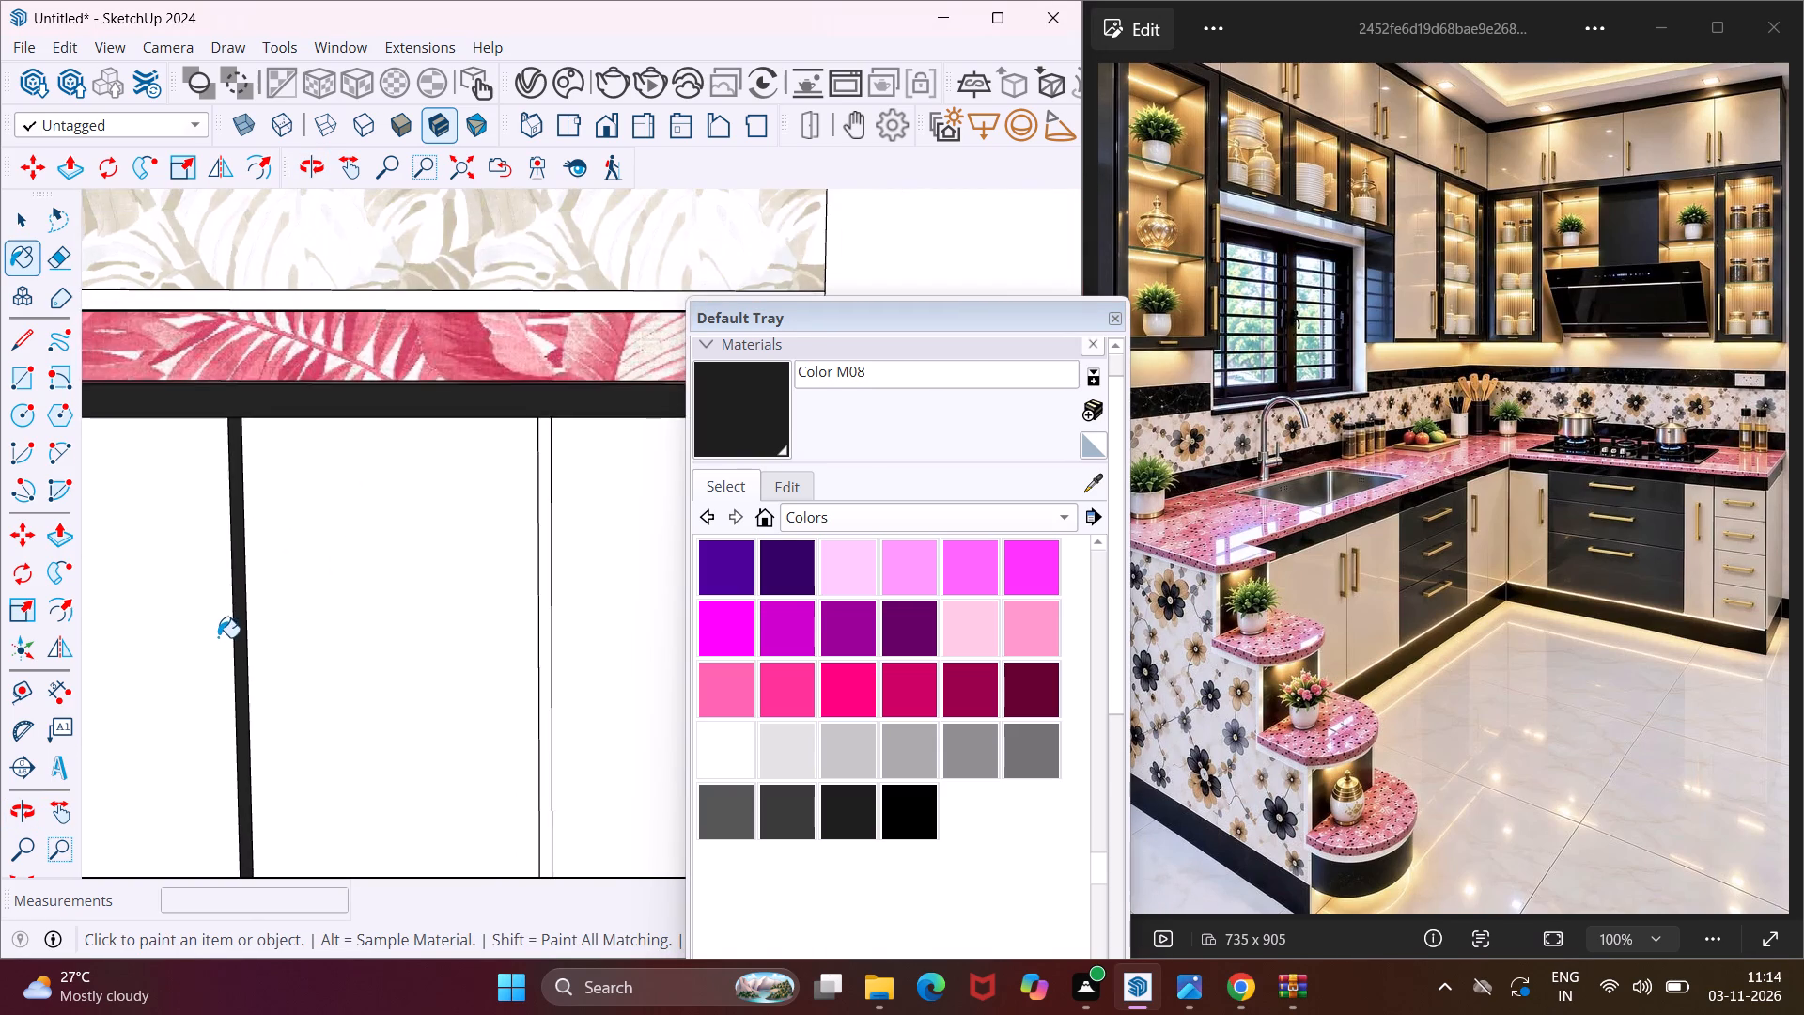
scroll(218, 637, "down", 4)
scroll(302, 658, "down", 3)
scroll(395, 639, "up", 3)
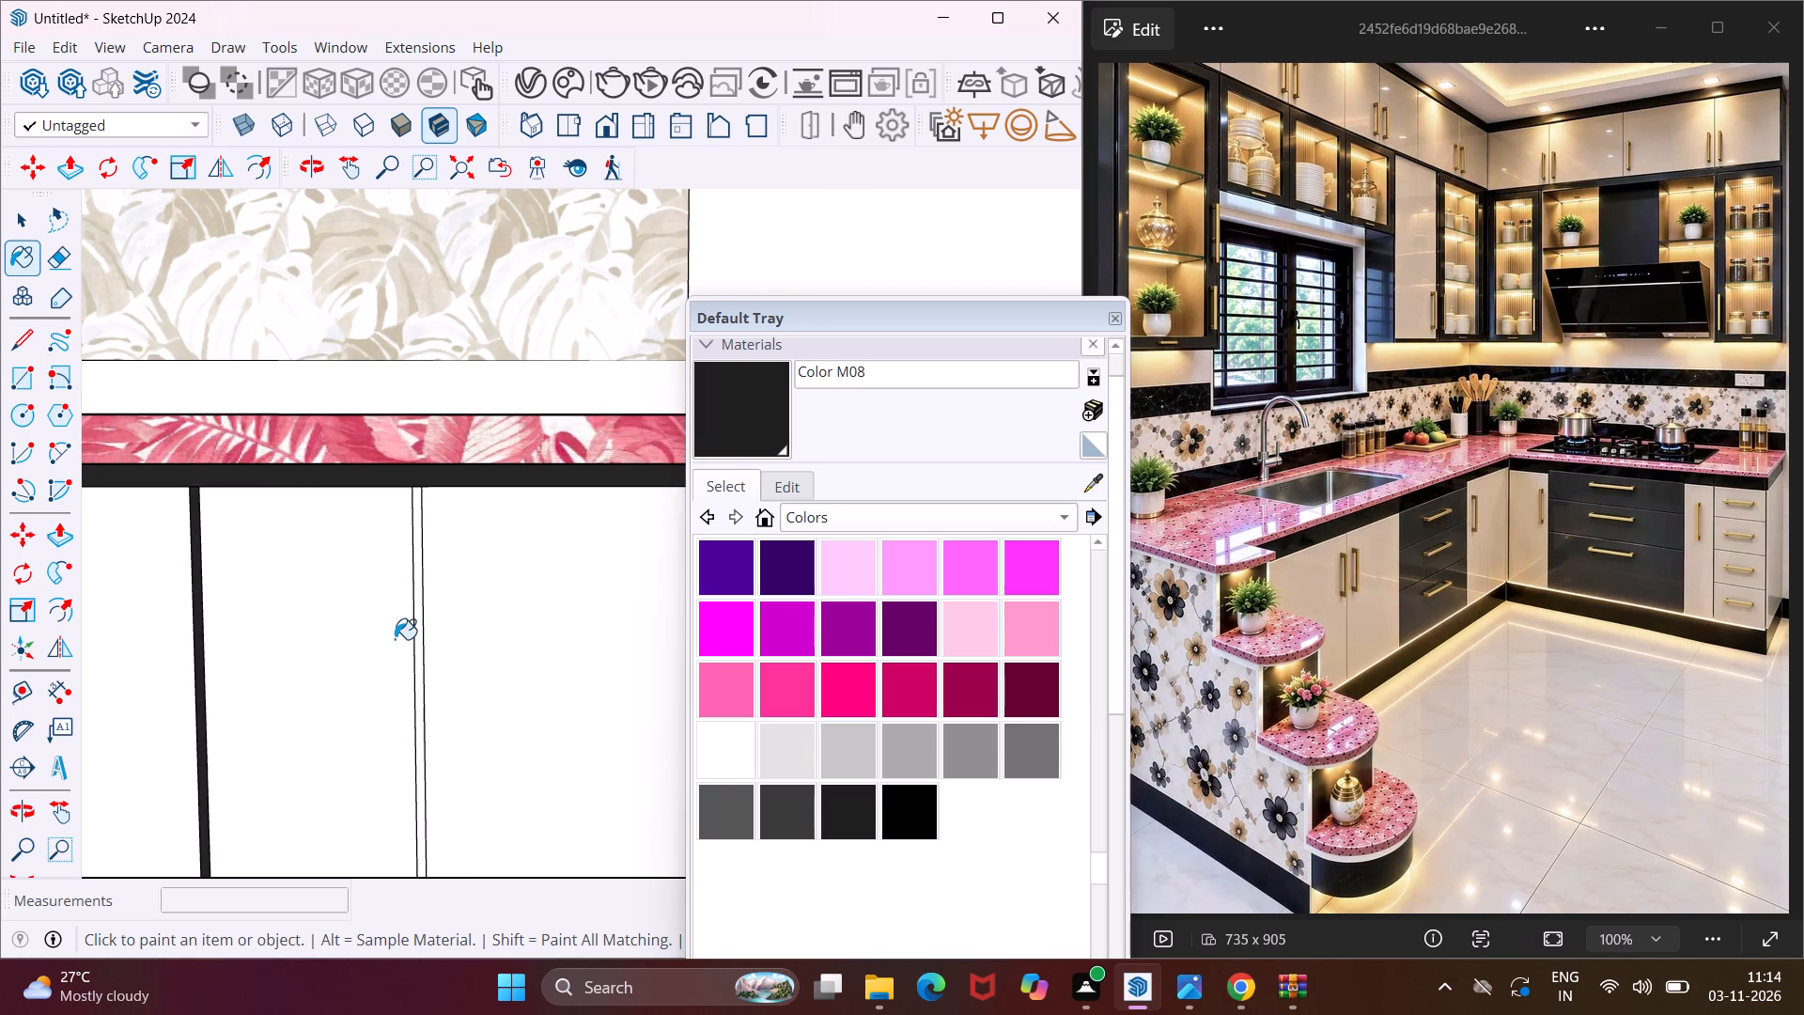
scroll(395, 639, "up", 3)
left_click(425, 654)
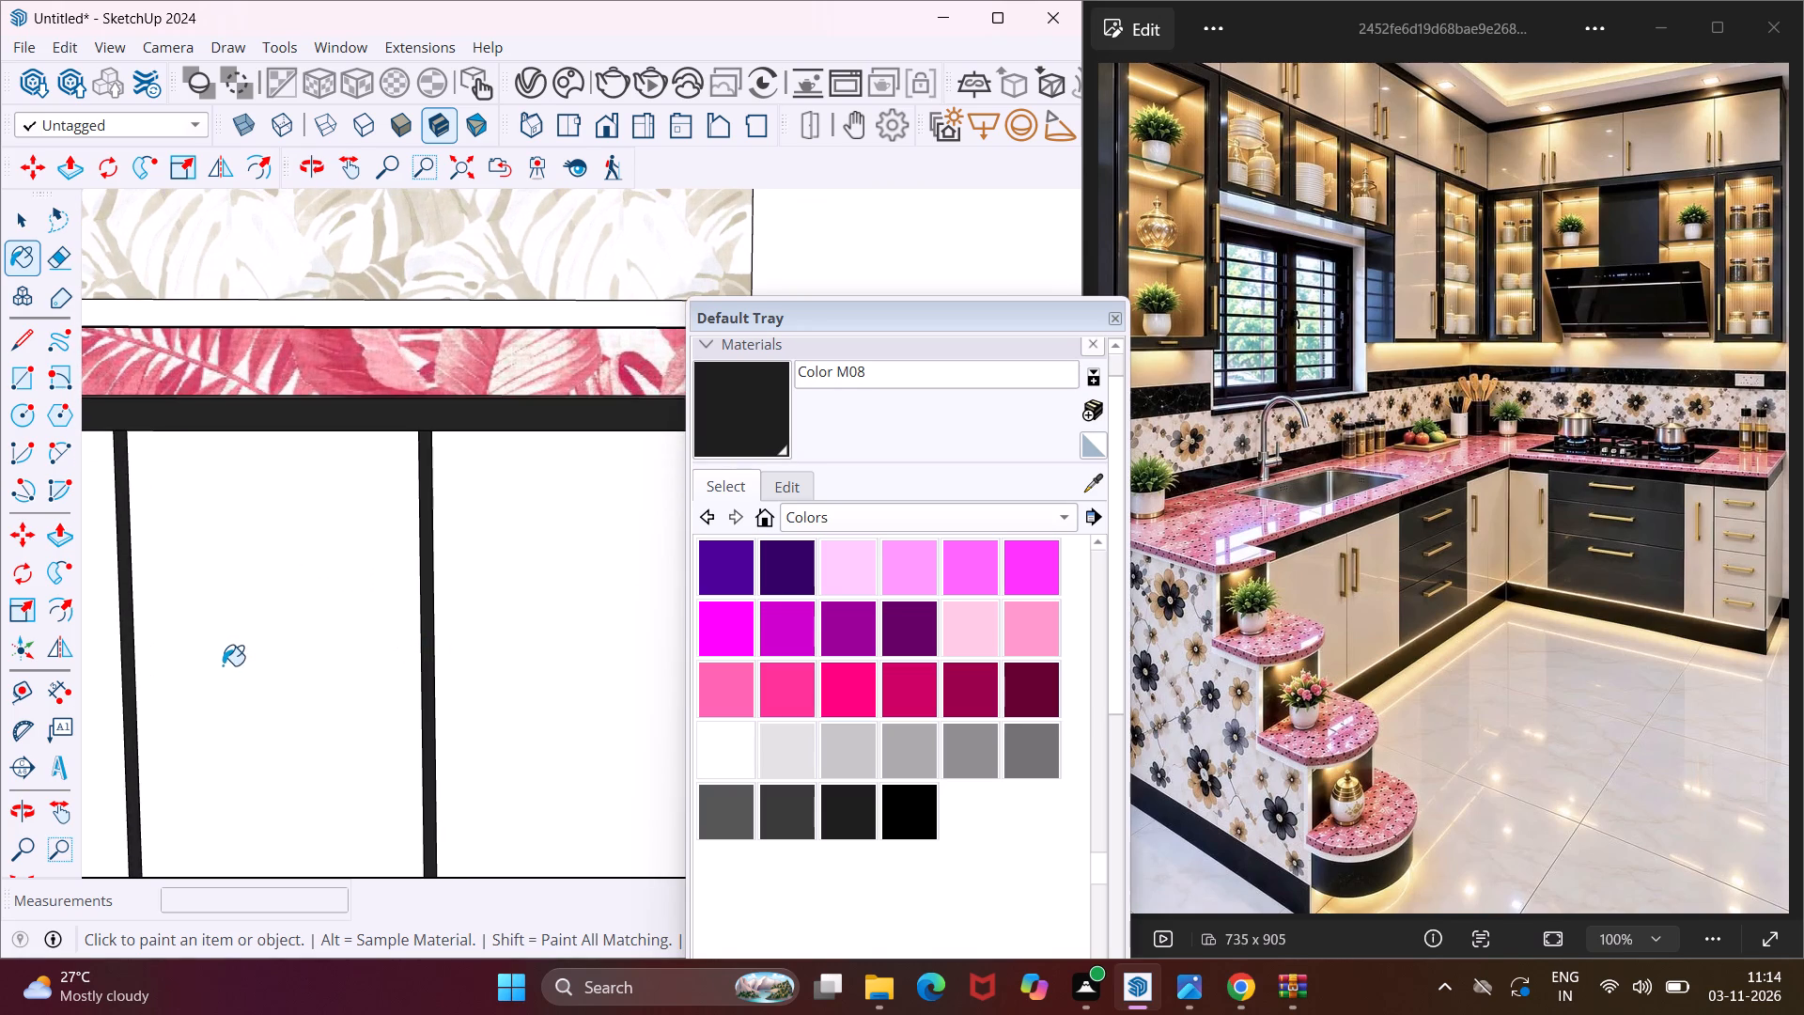
scroll(223, 665, "down", 8)
scroll(513, 611, "up", 6)
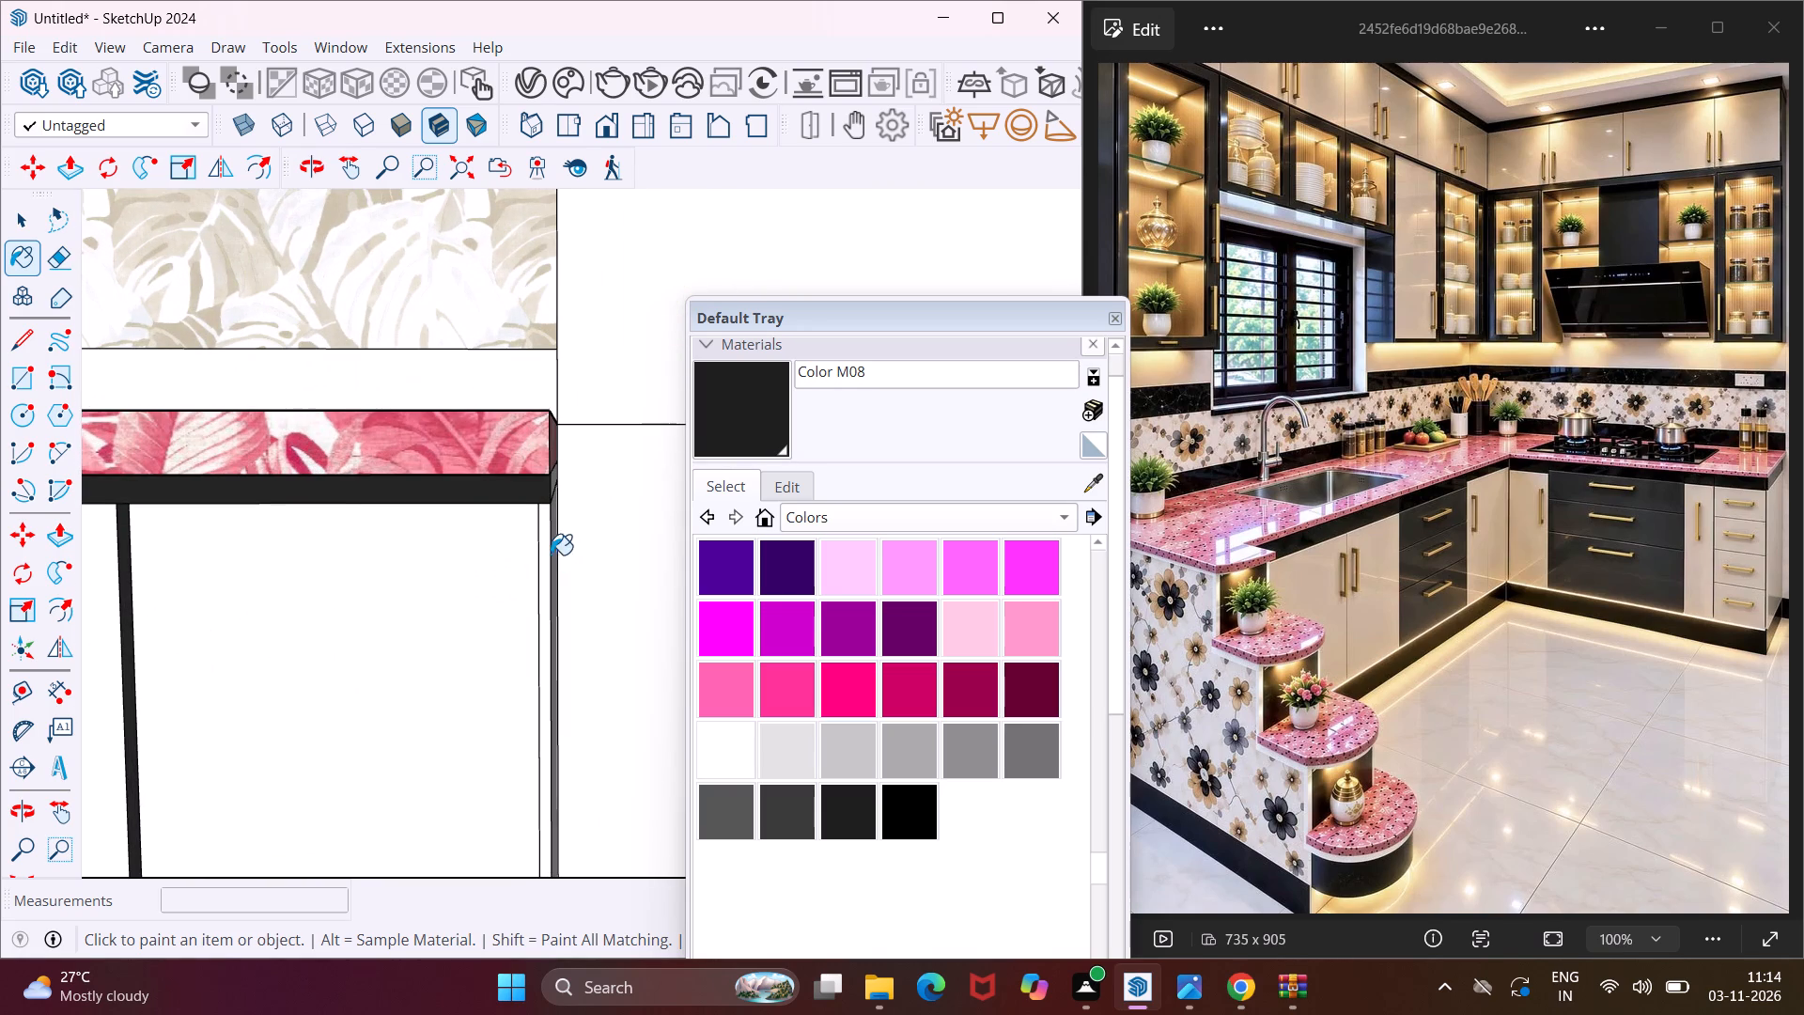
left_click(546, 547)
scroll(546, 547, "down", 9)
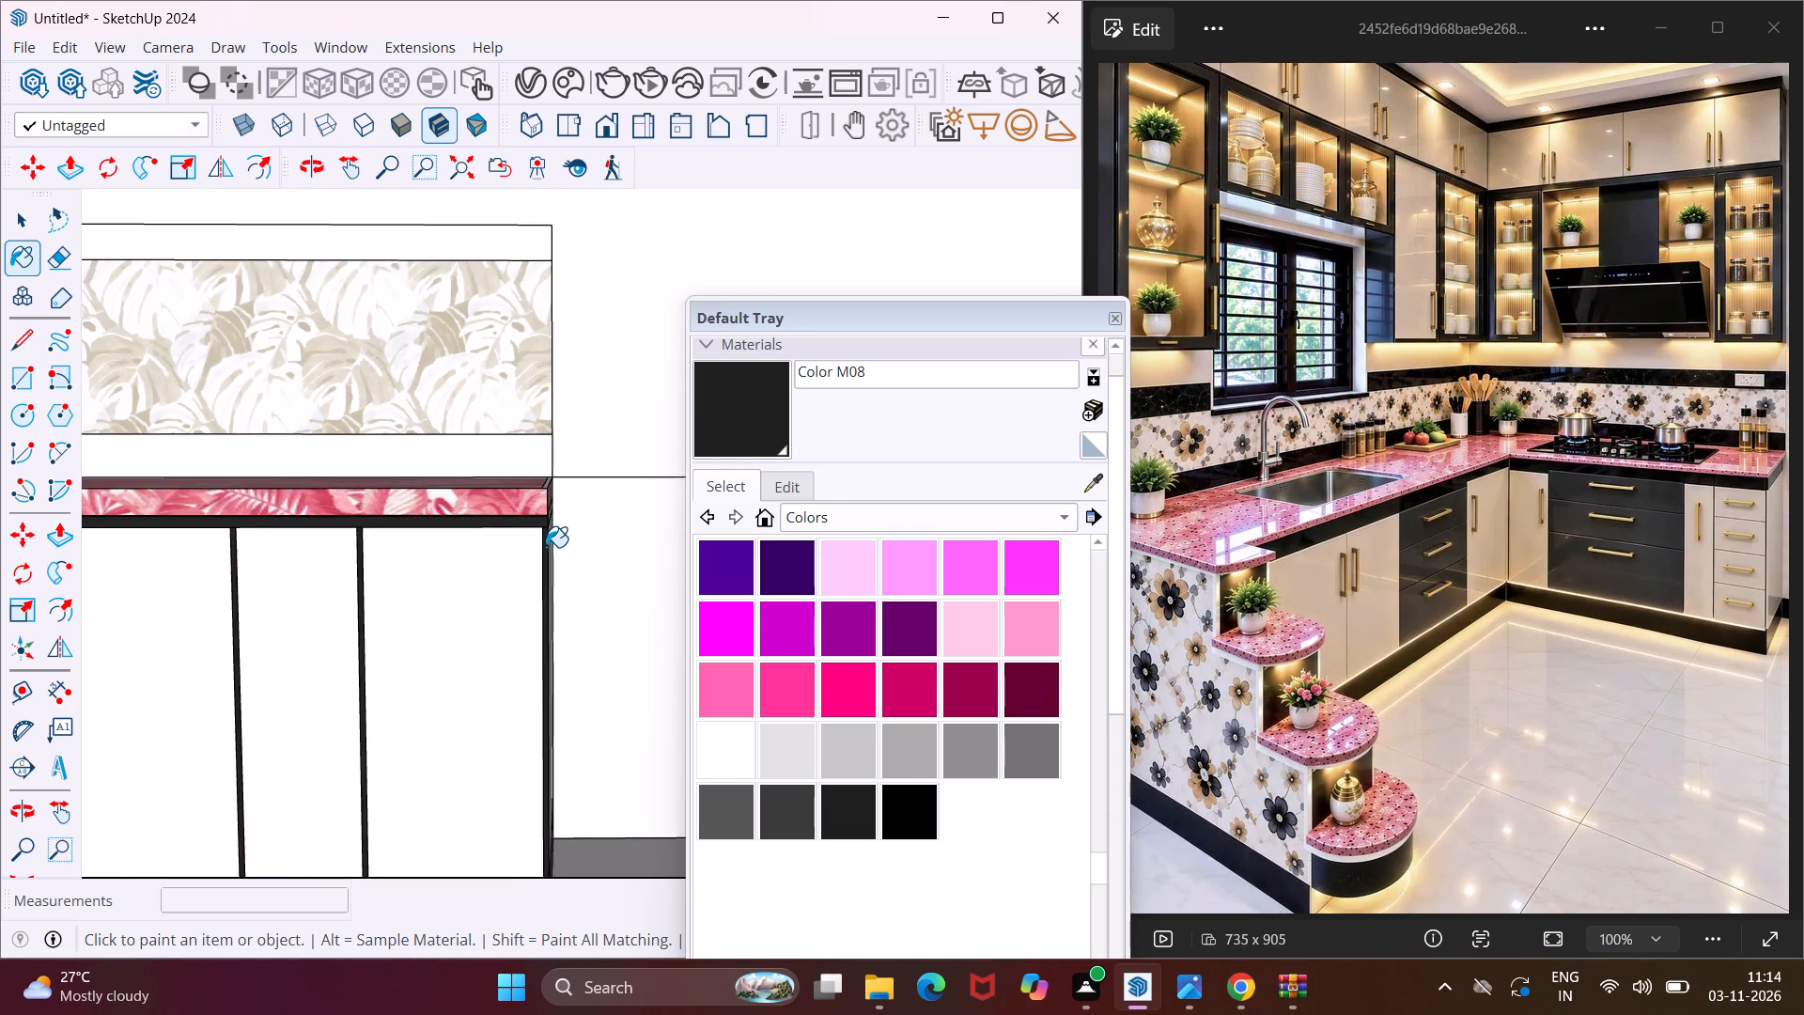
Paint the door gap strip nearest the inner corner on the range-hood wall and the narrow strip at the corner with Color M08.
scroll(546, 547, "down", 10)
middle_click_drag(517, 555, 163, 598)
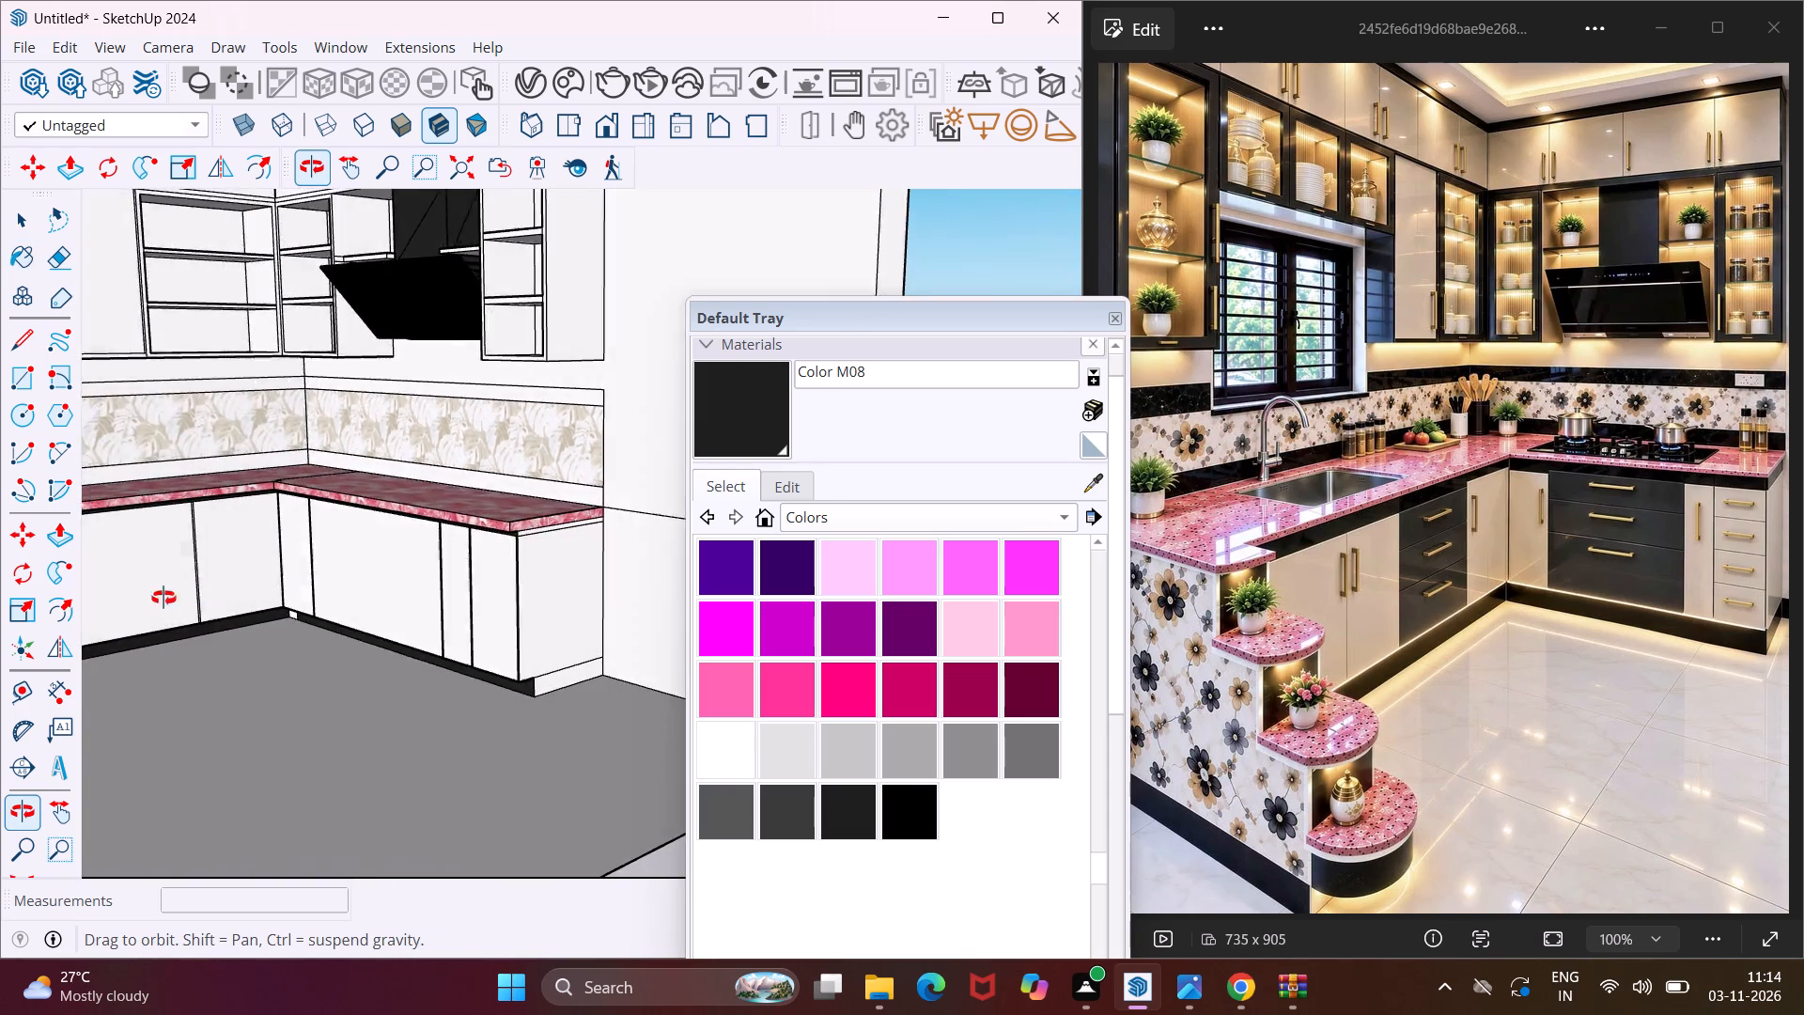
middle_click_drag(163, 598, 0, 623)
scroll(268, 554, "up", 9)
scroll(536, 451, "up", 4)
scroll(604, 399, "up", 3)
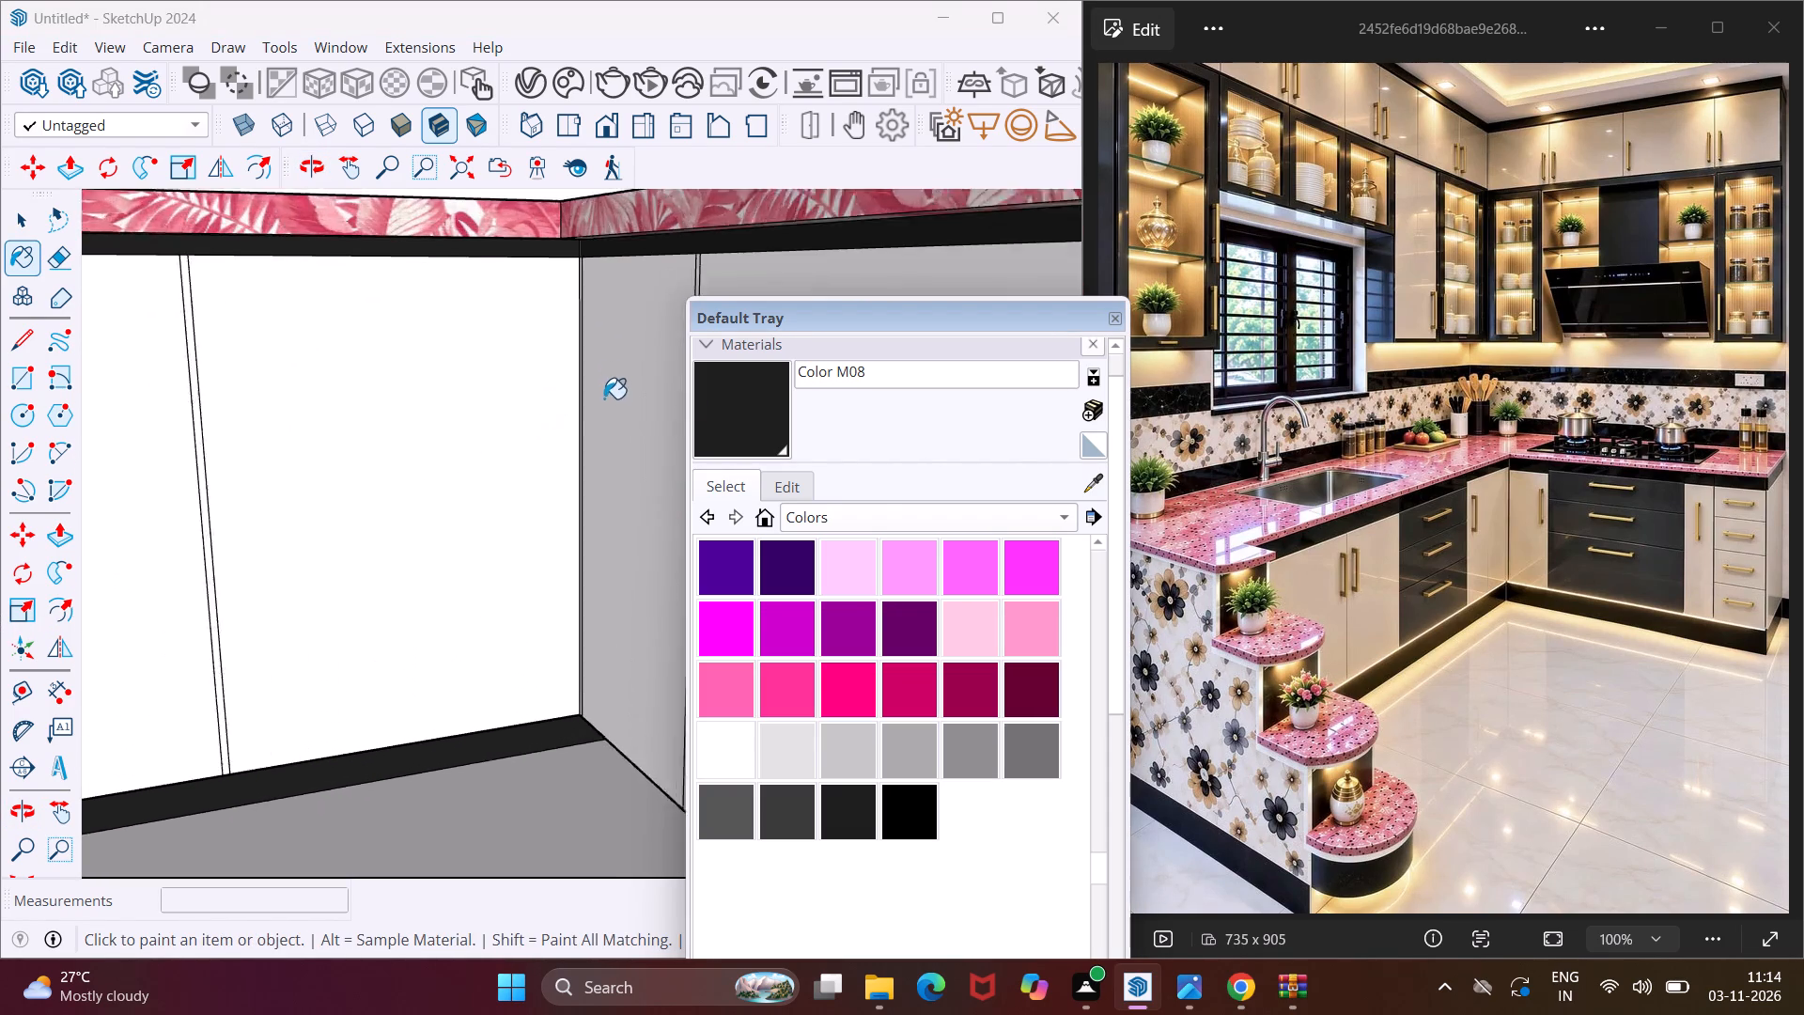
scroll(690, 270, "up", 6)
left_click(725, 240)
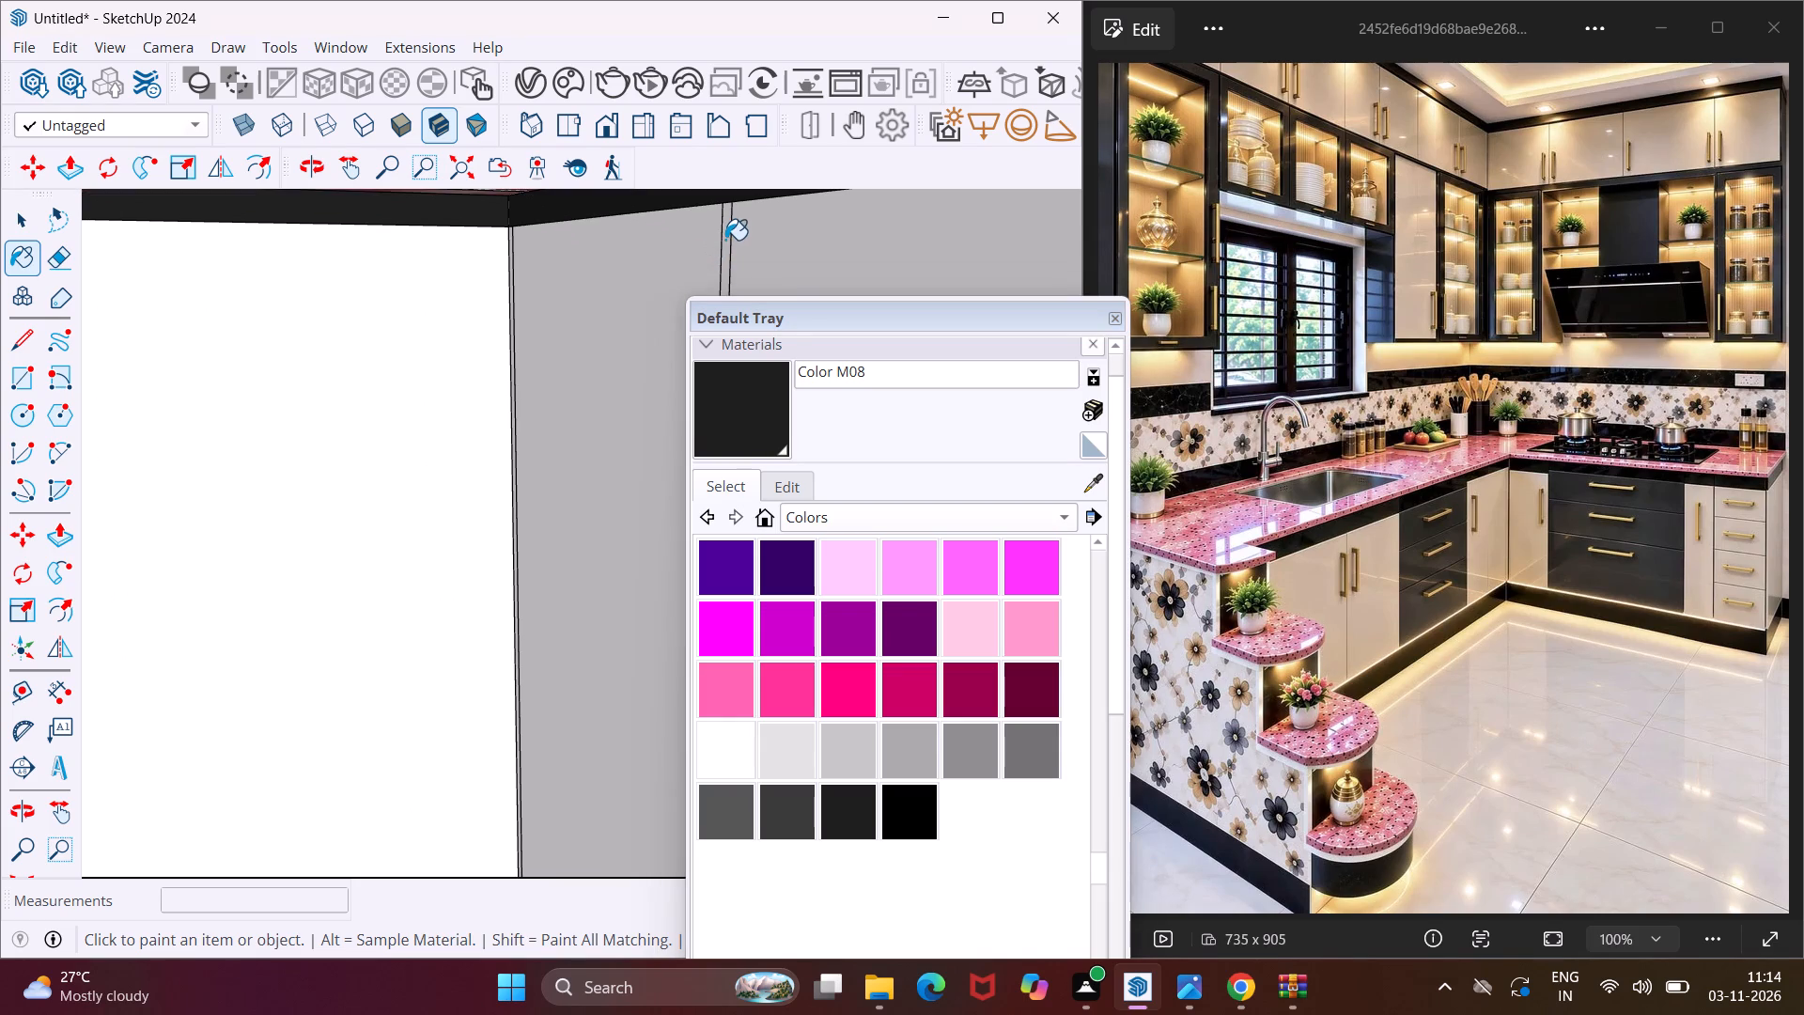
scroll(472, 403, "up", 8)
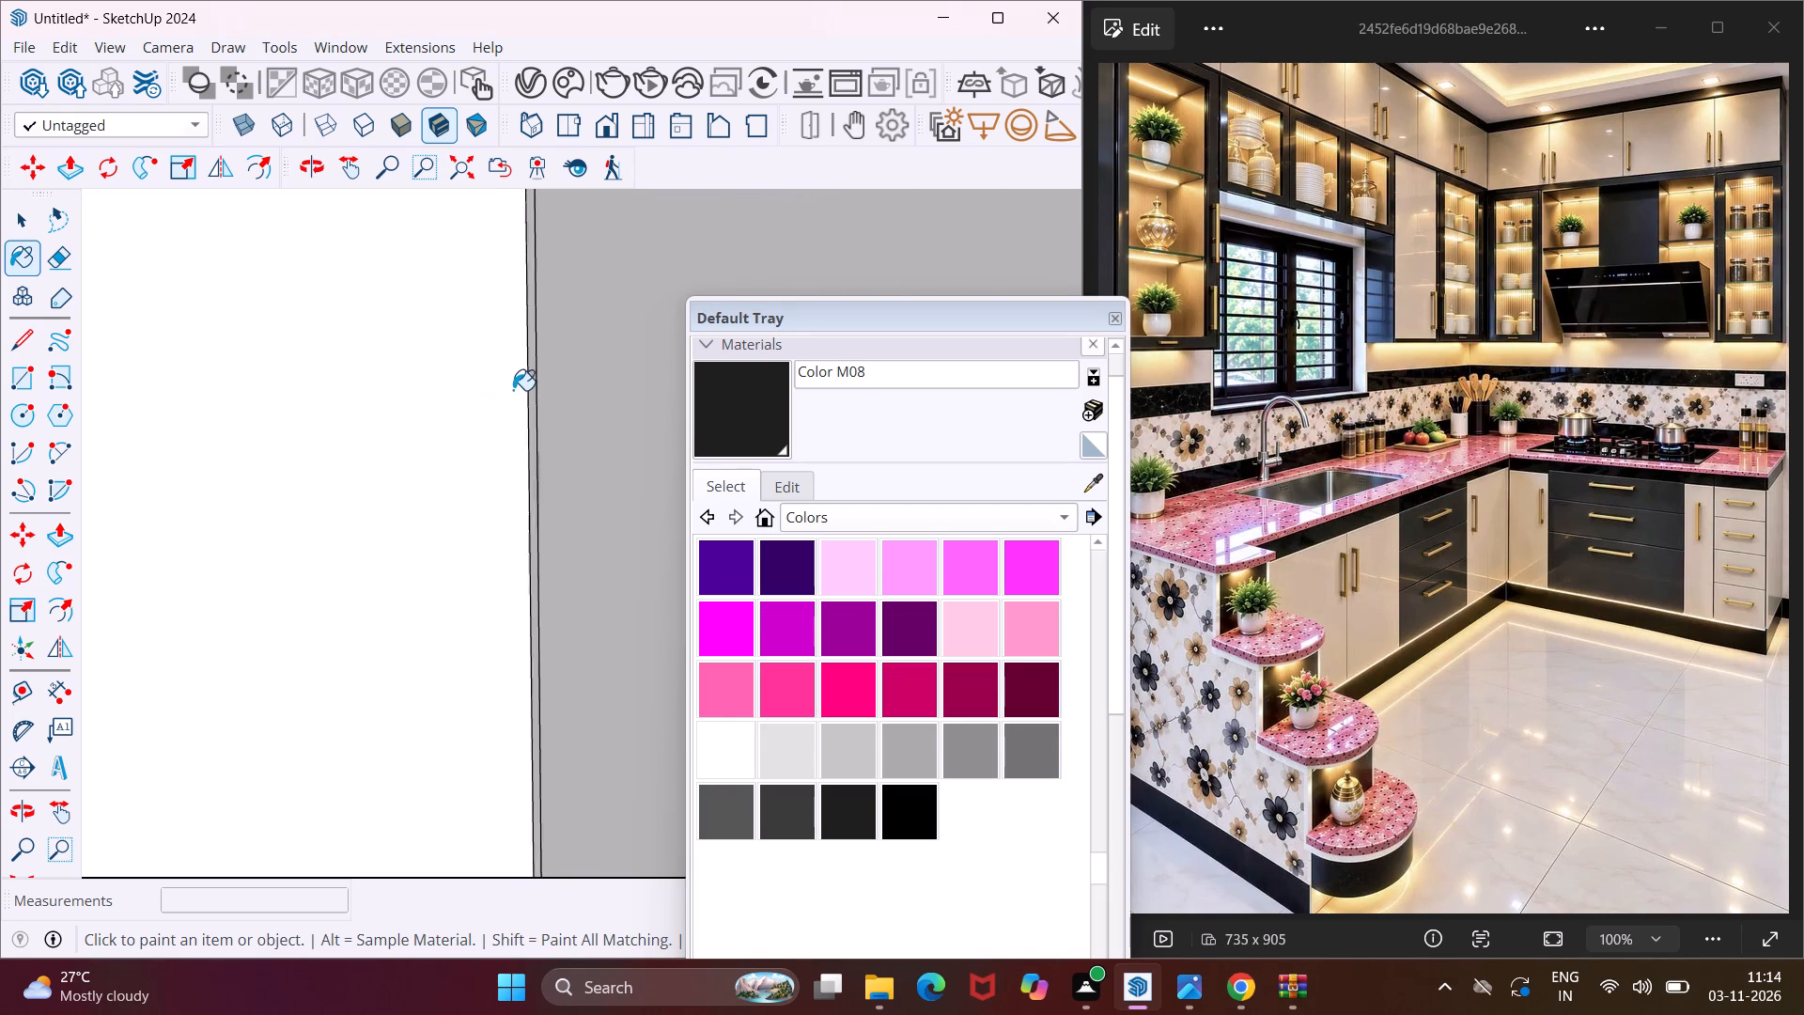
scroll(513, 390, "up", 1)
left_click(533, 389)
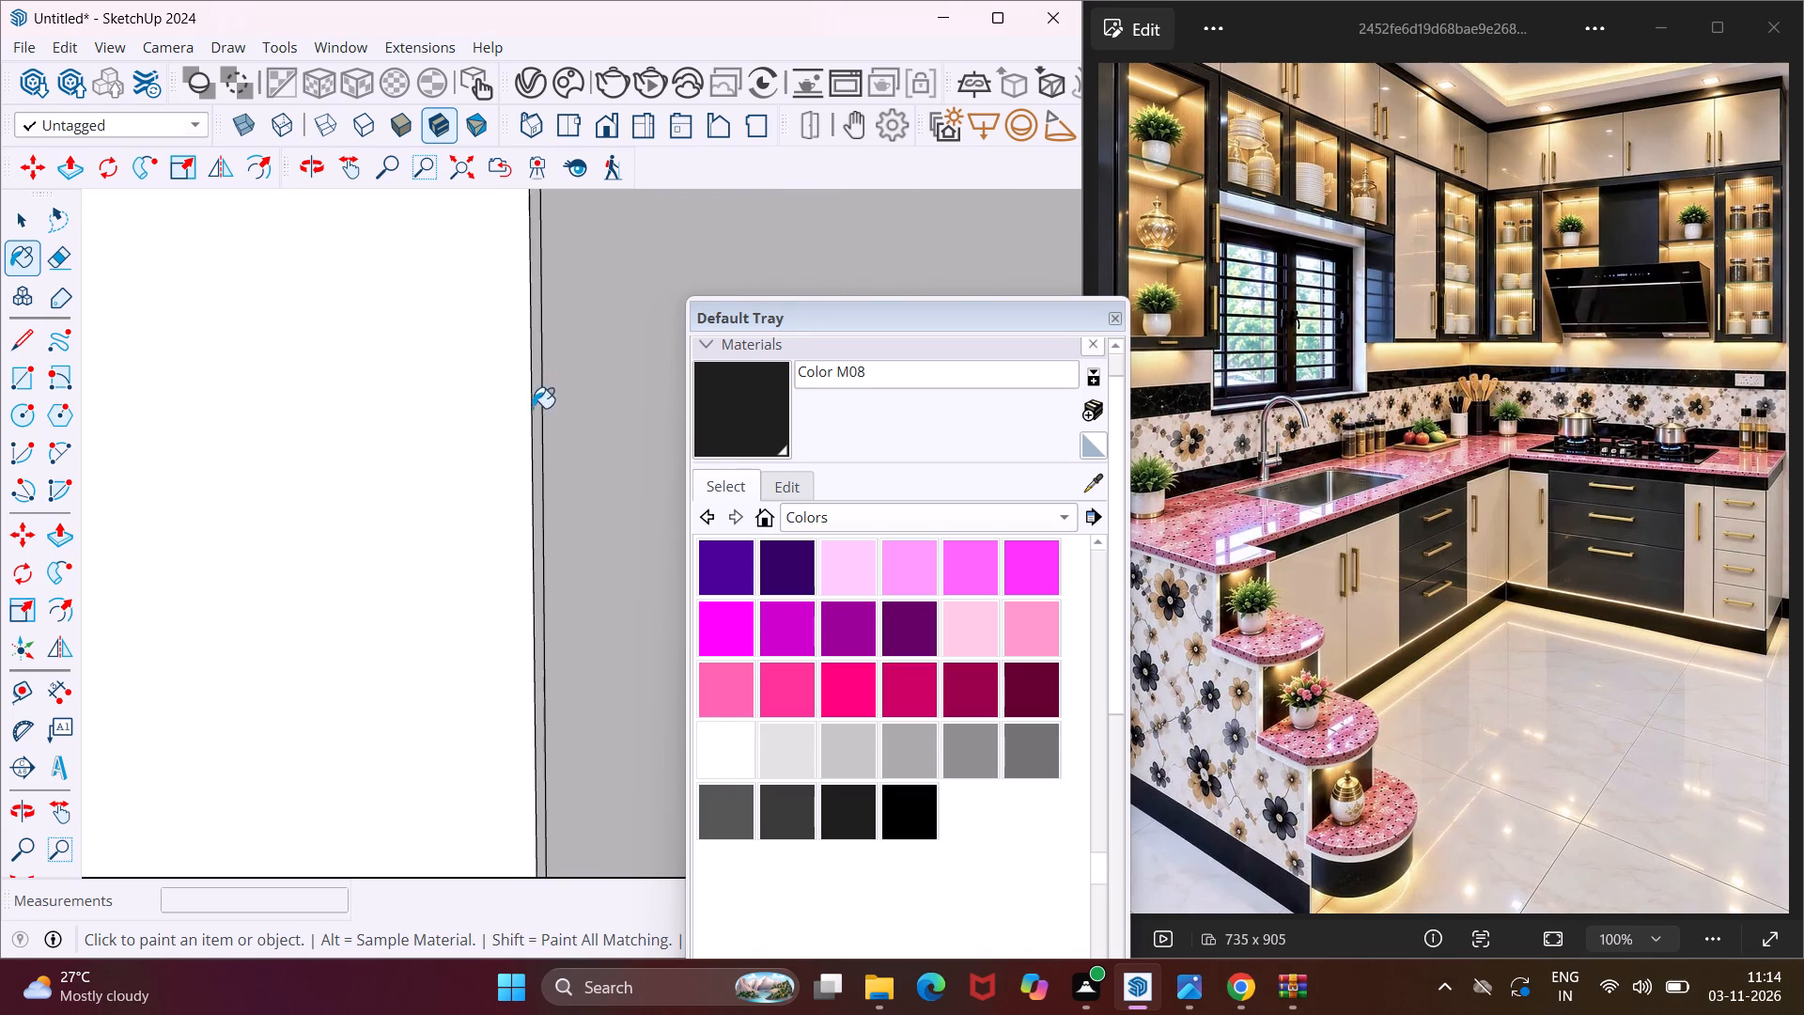
left_click(537, 402)
Paint the two vertical door gap strips nearest the inner corner on the window wall's base cabinets with Color M08.
scroll(486, 445, "down", 15)
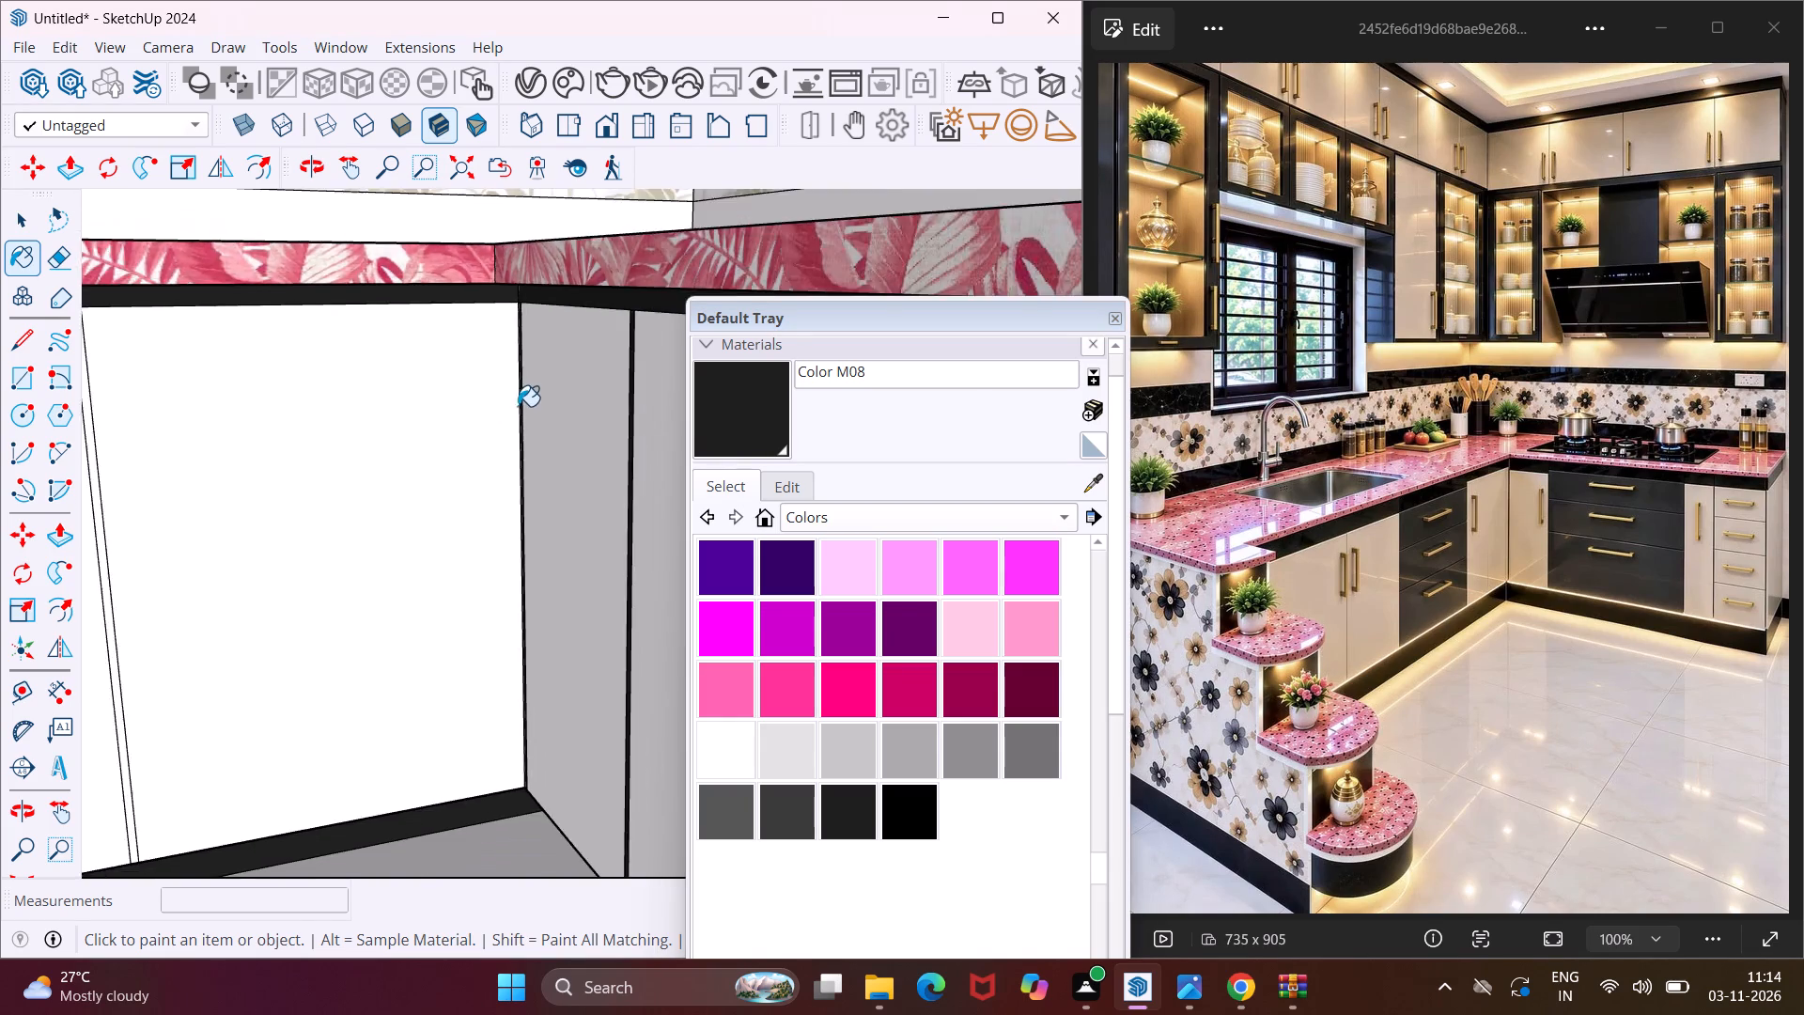
scroll(502, 411, "down", 14)
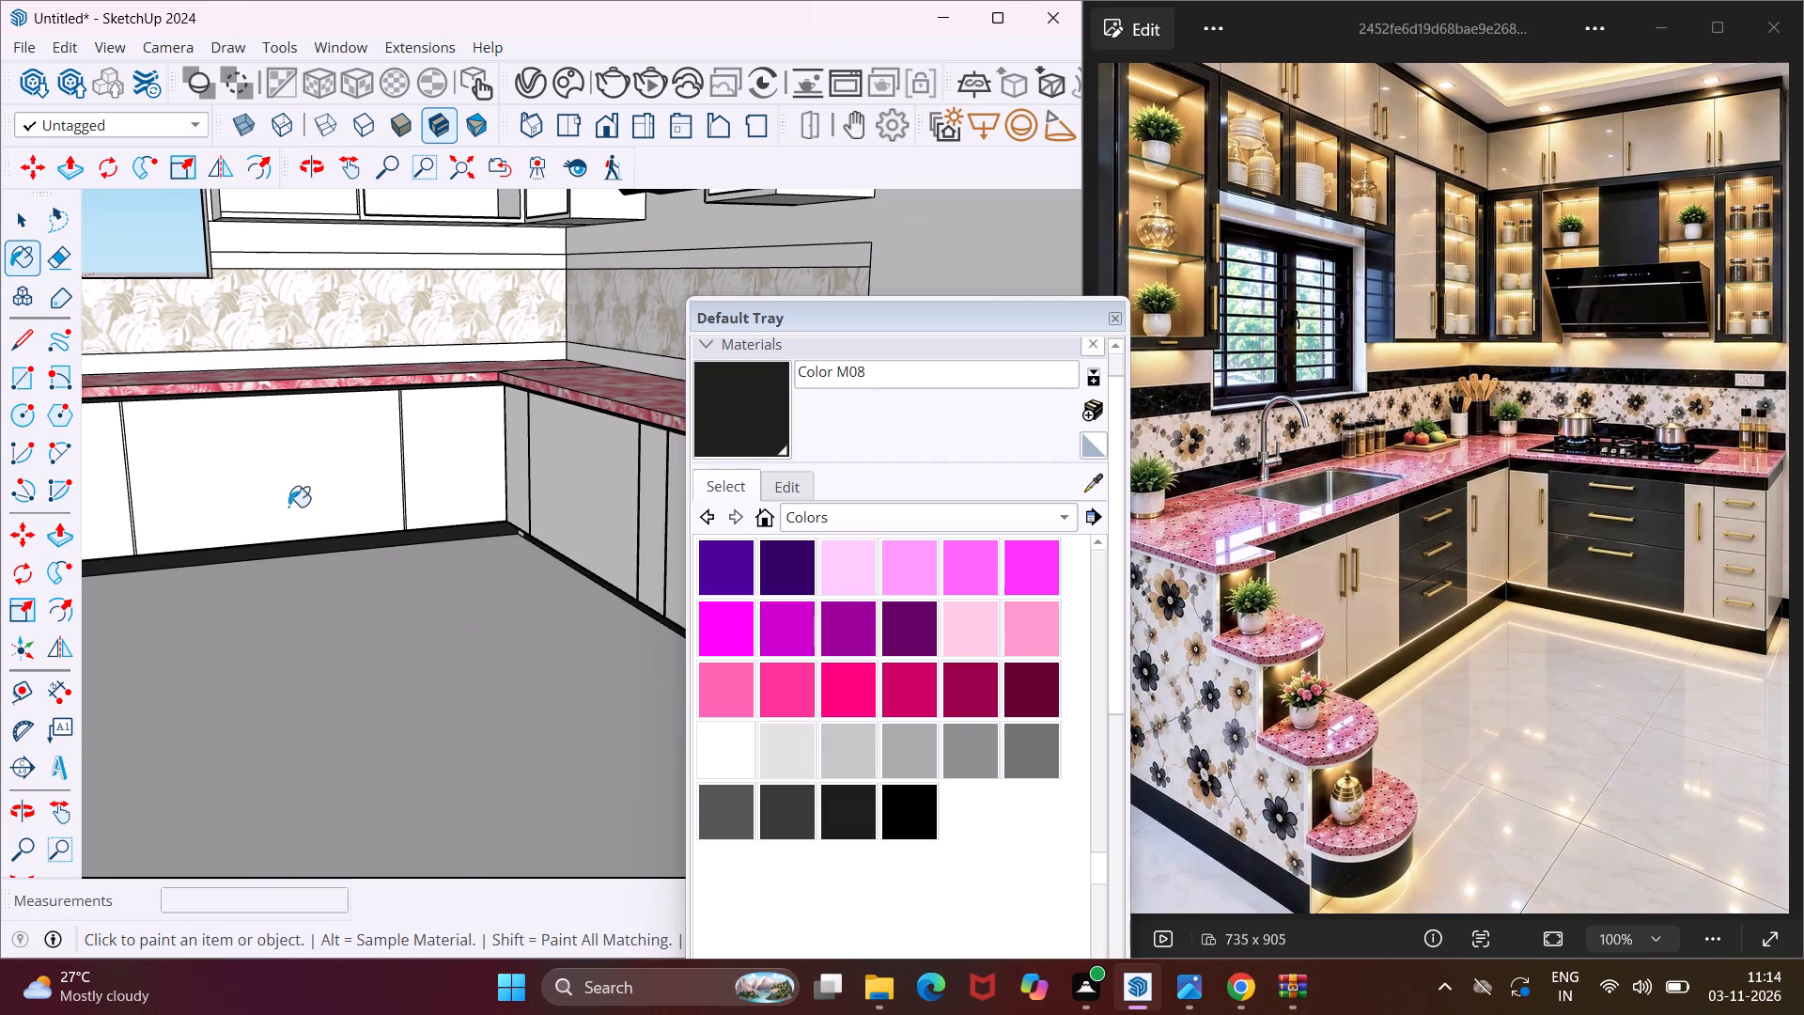
scroll(150, 500, "up", 12)
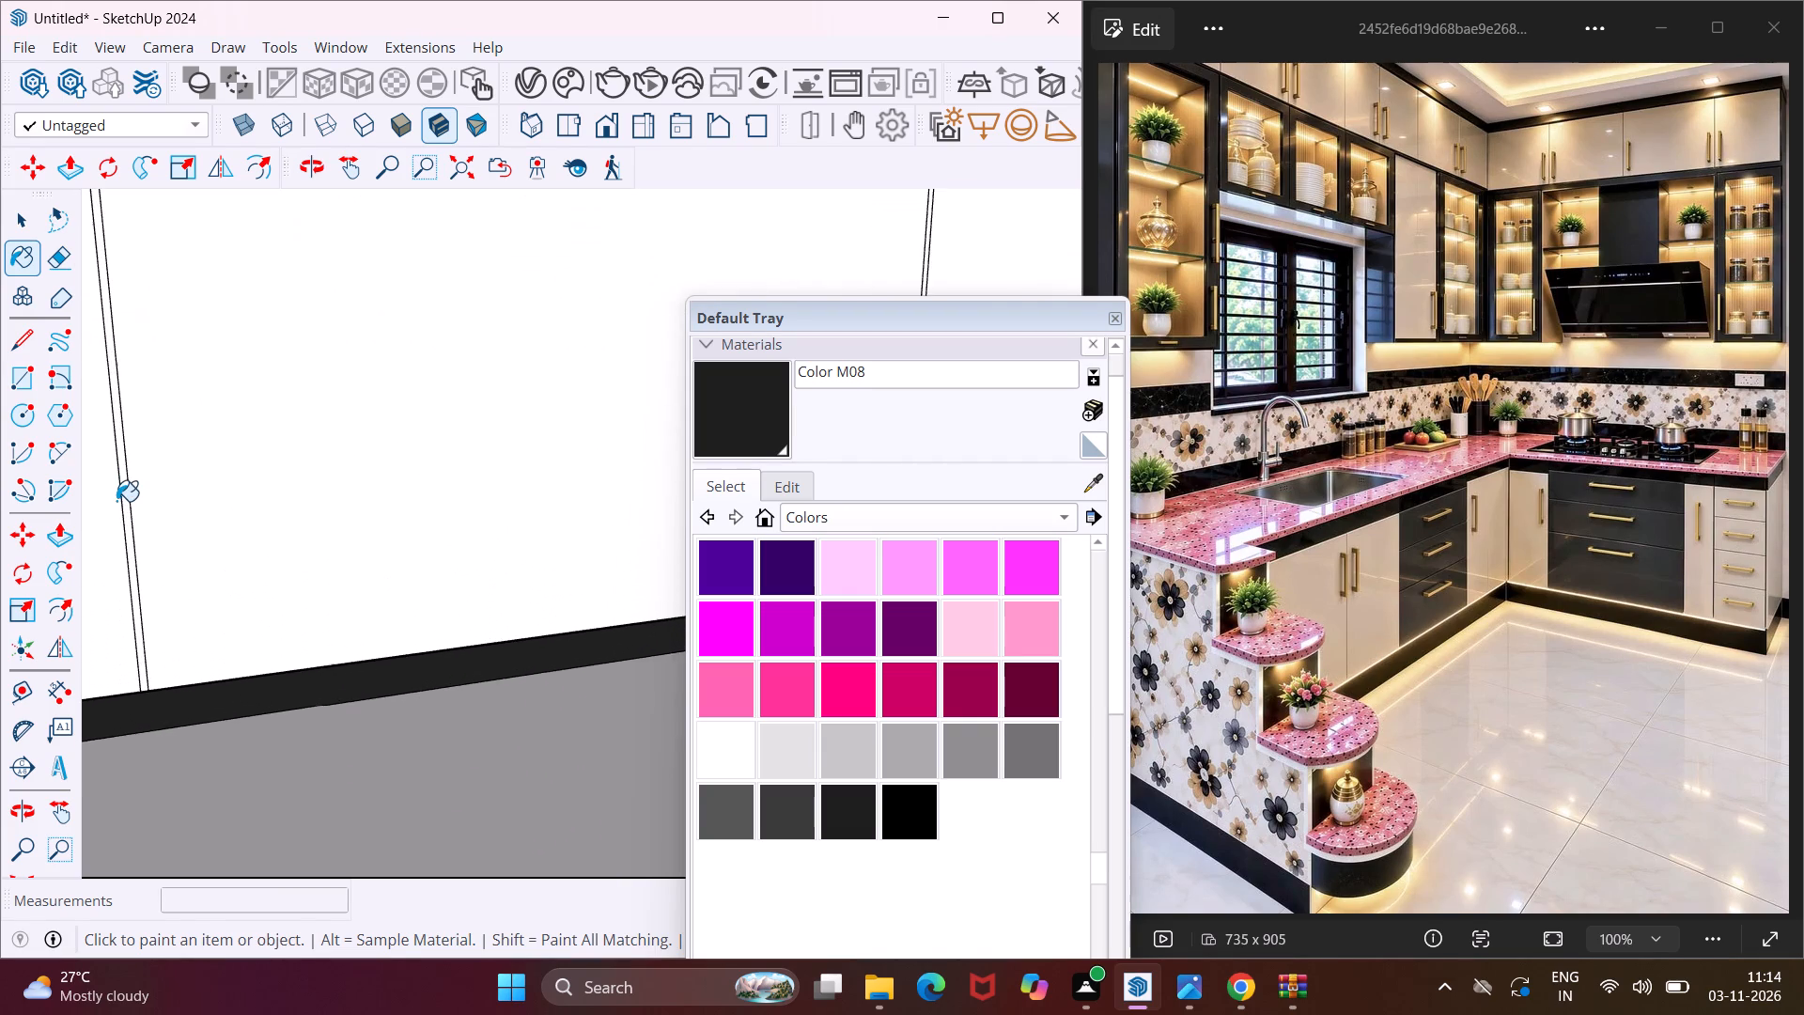
scroll(117, 501, "up", 3)
left_click(128, 501)
scroll(119, 524, "down", 8)
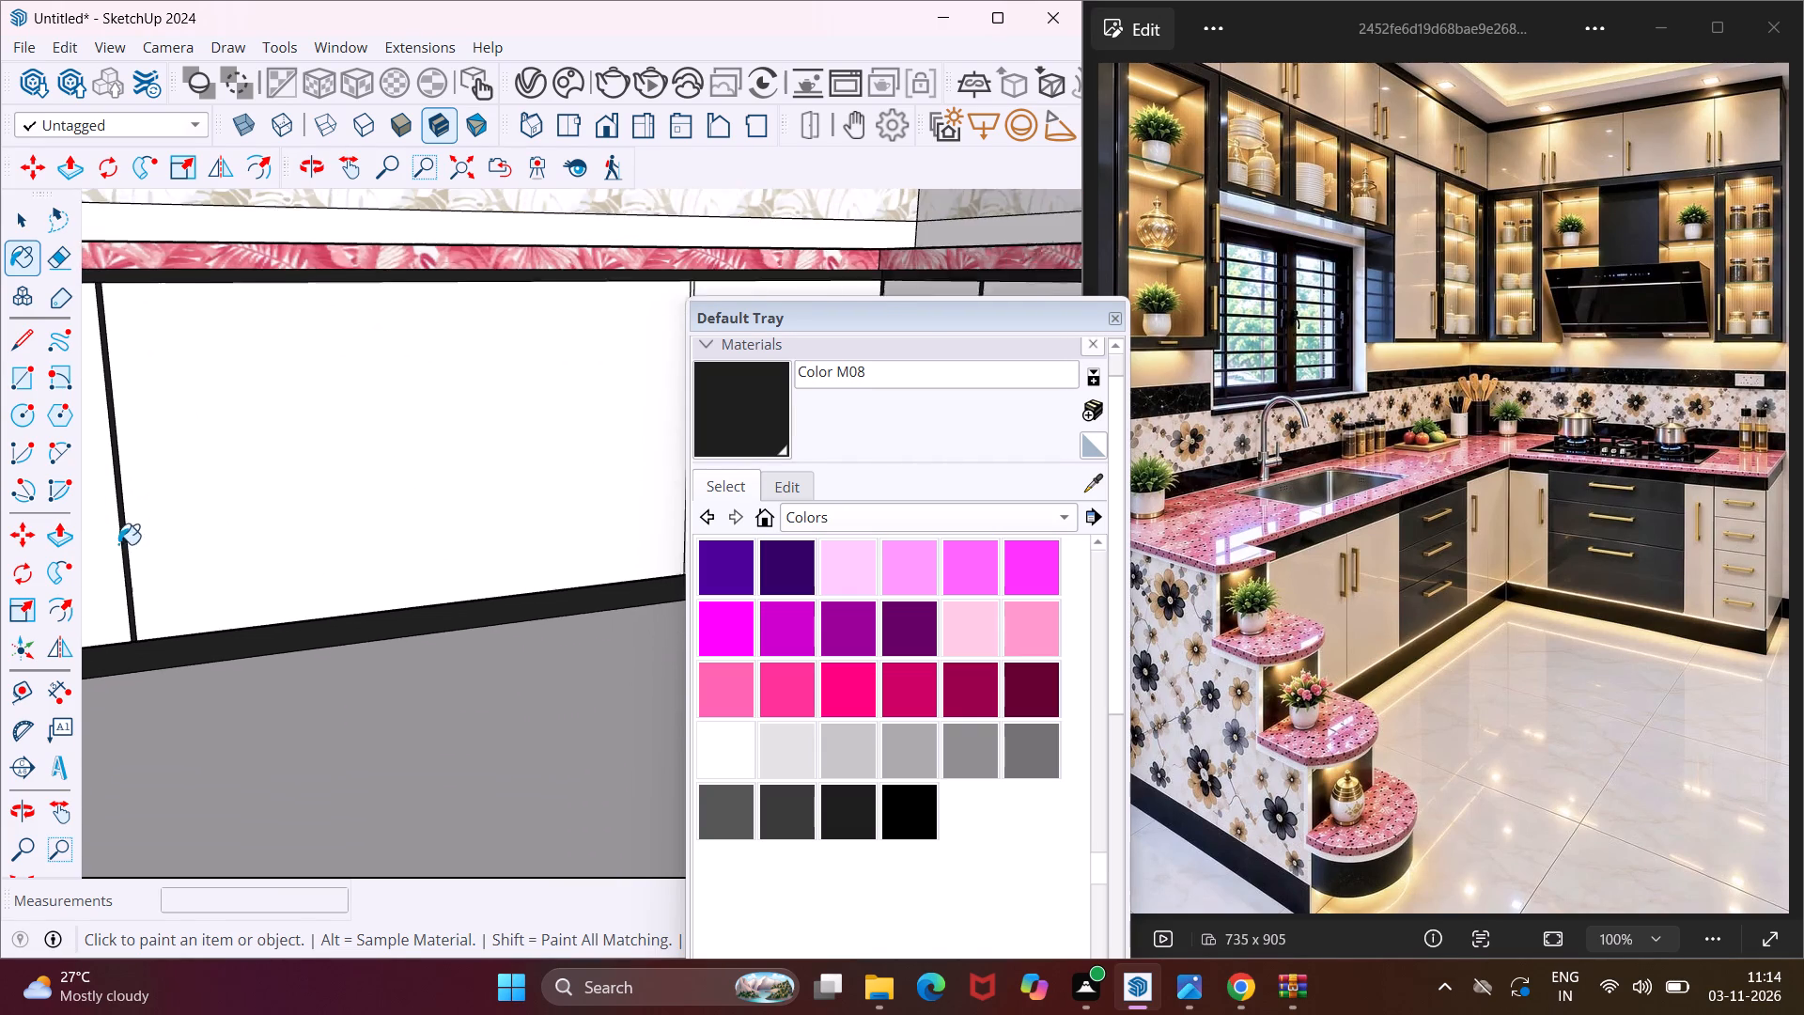
scroll(222, 527, "down", 1)
scroll(222, 527, "up", 1)
scroll(222, 527, "down", 1)
scroll(599, 480, "up", 8)
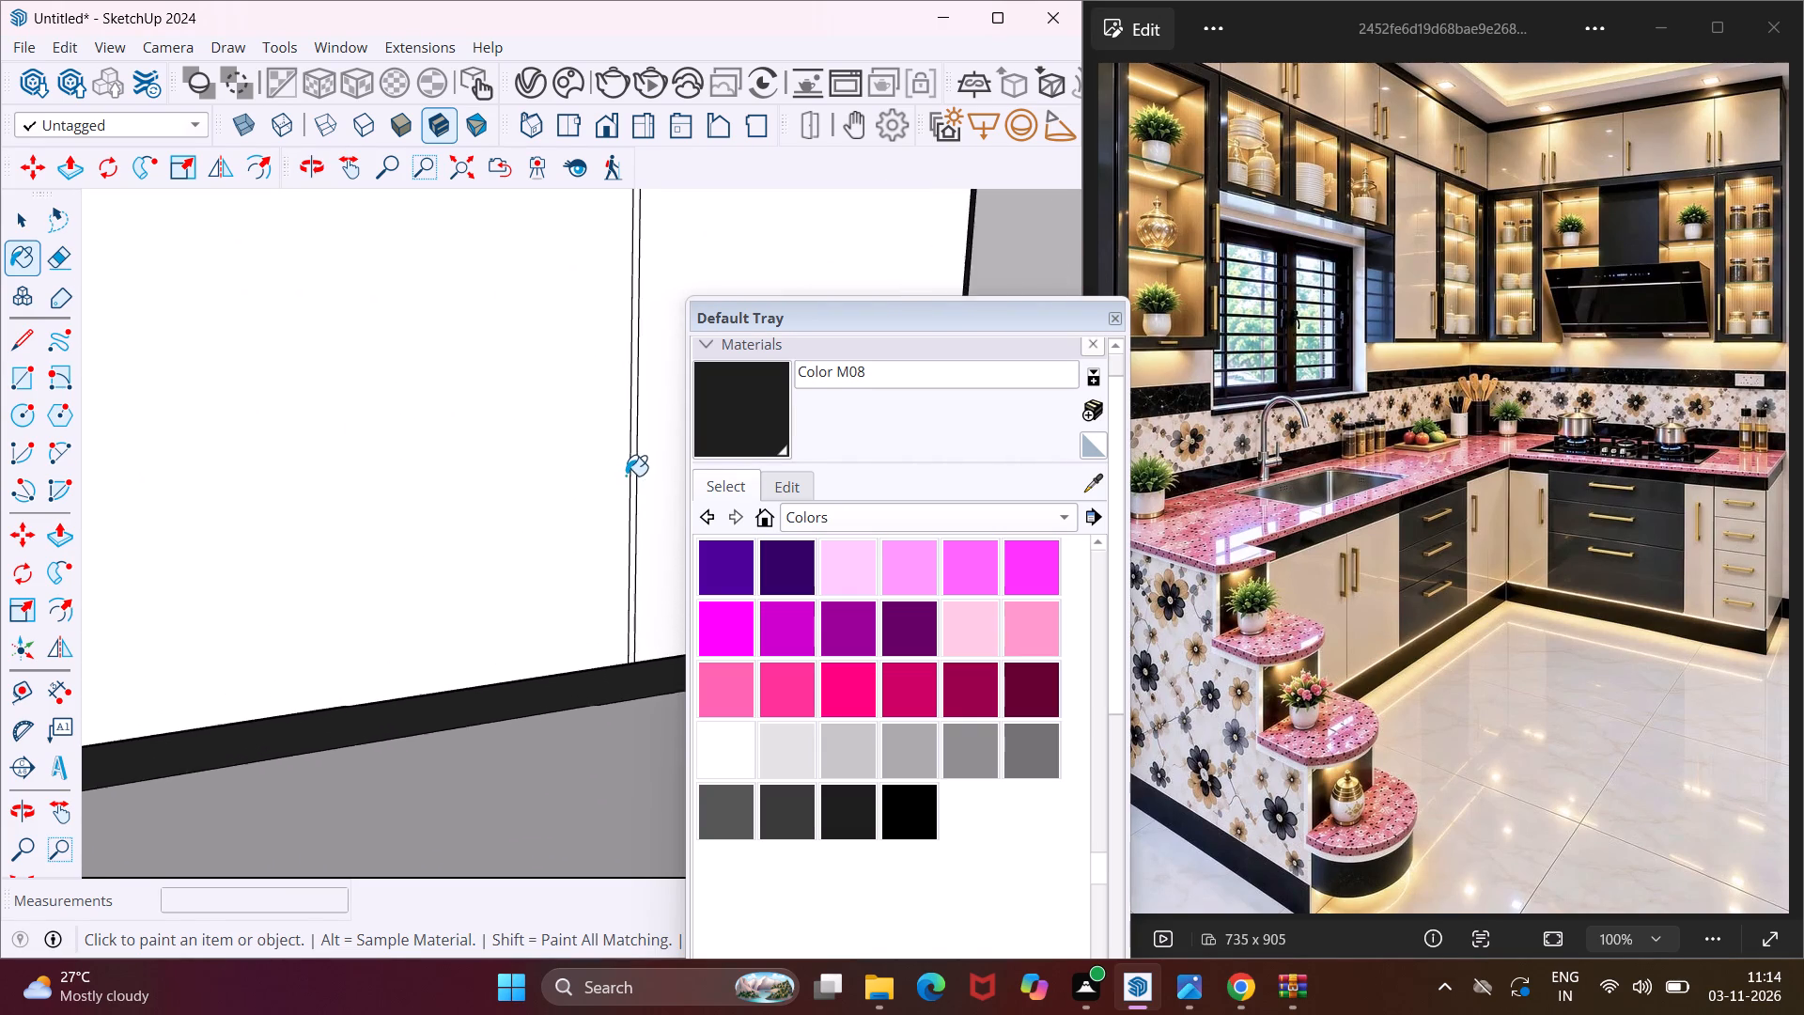
scroll(626, 476, "up", 2)
left_click(635, 457)
scroll(581, 514, "down", 2)
scroll(581, 514, "up", 1)
scroll(581, 514, "down", 1)
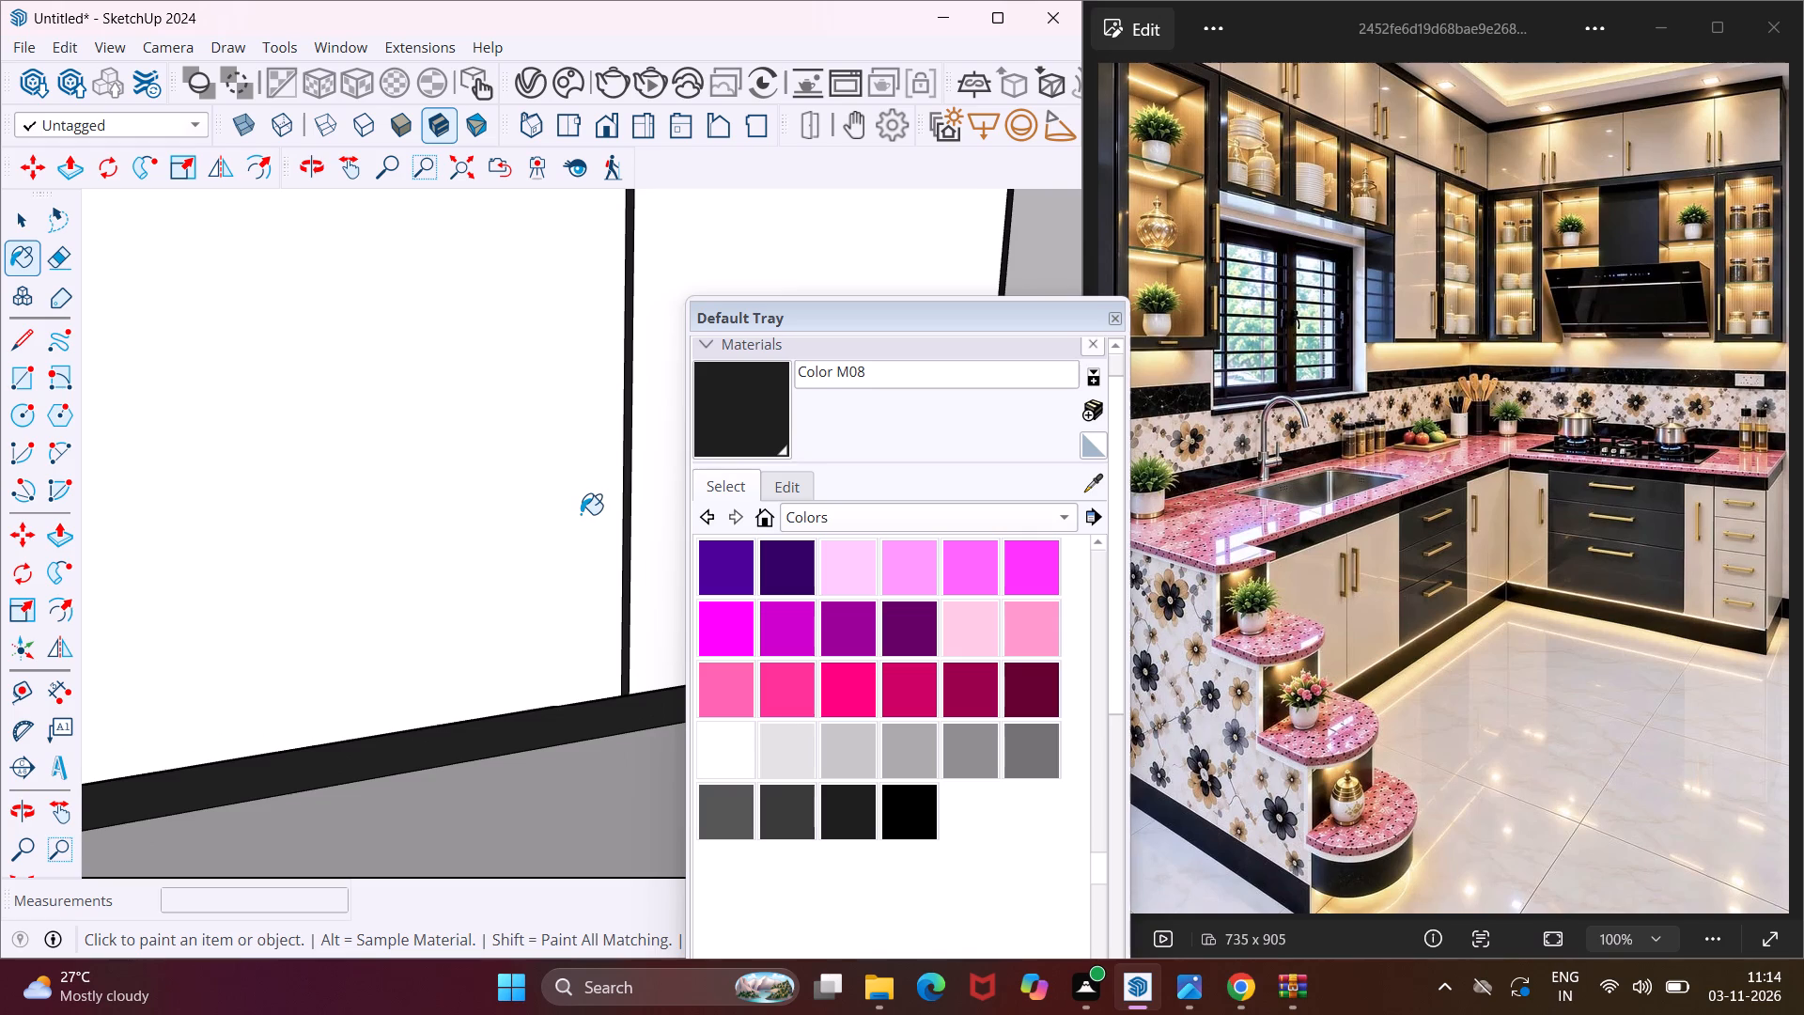
Paint the vertical gap strip between the base cabinet doors closest to the step shelves on the window wall with Color M08.
scroll(581, 514, "down", 17)
scroll(581, 514, "down", 4)
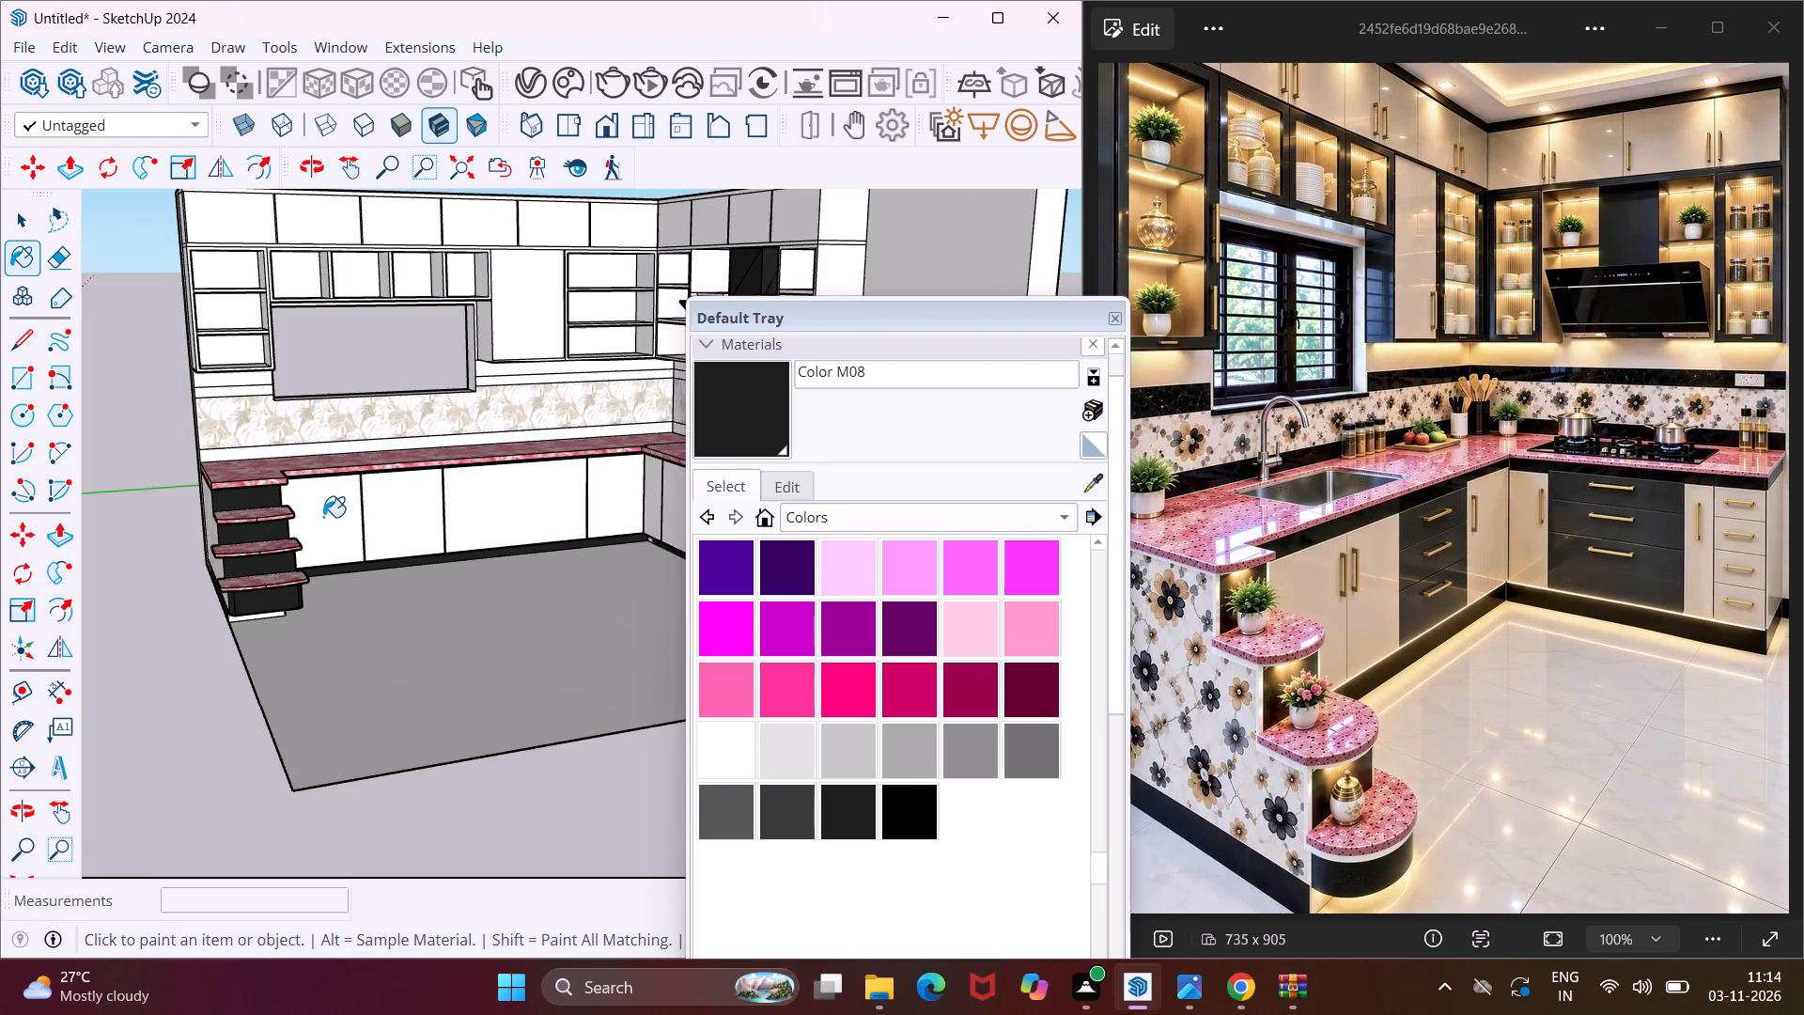
scroll(314, 517, "up", 20)
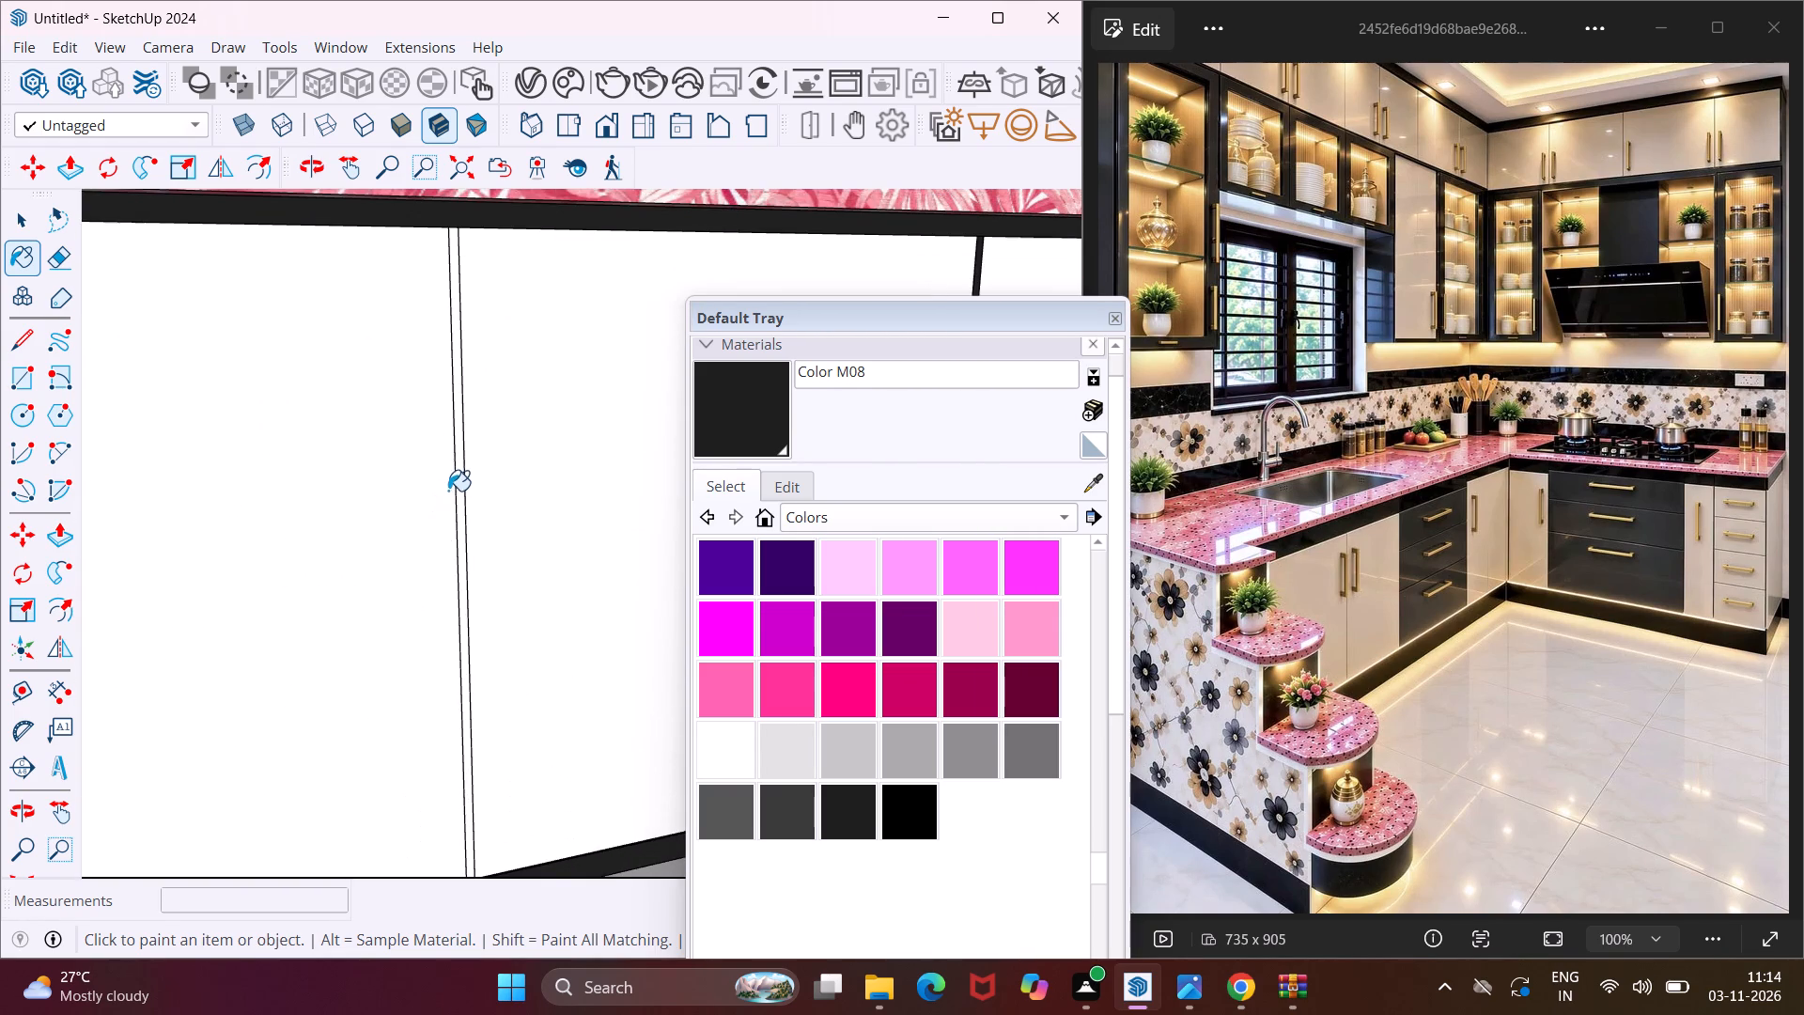
left_click(459, 471)
scroll(459, 471, "down", 9)
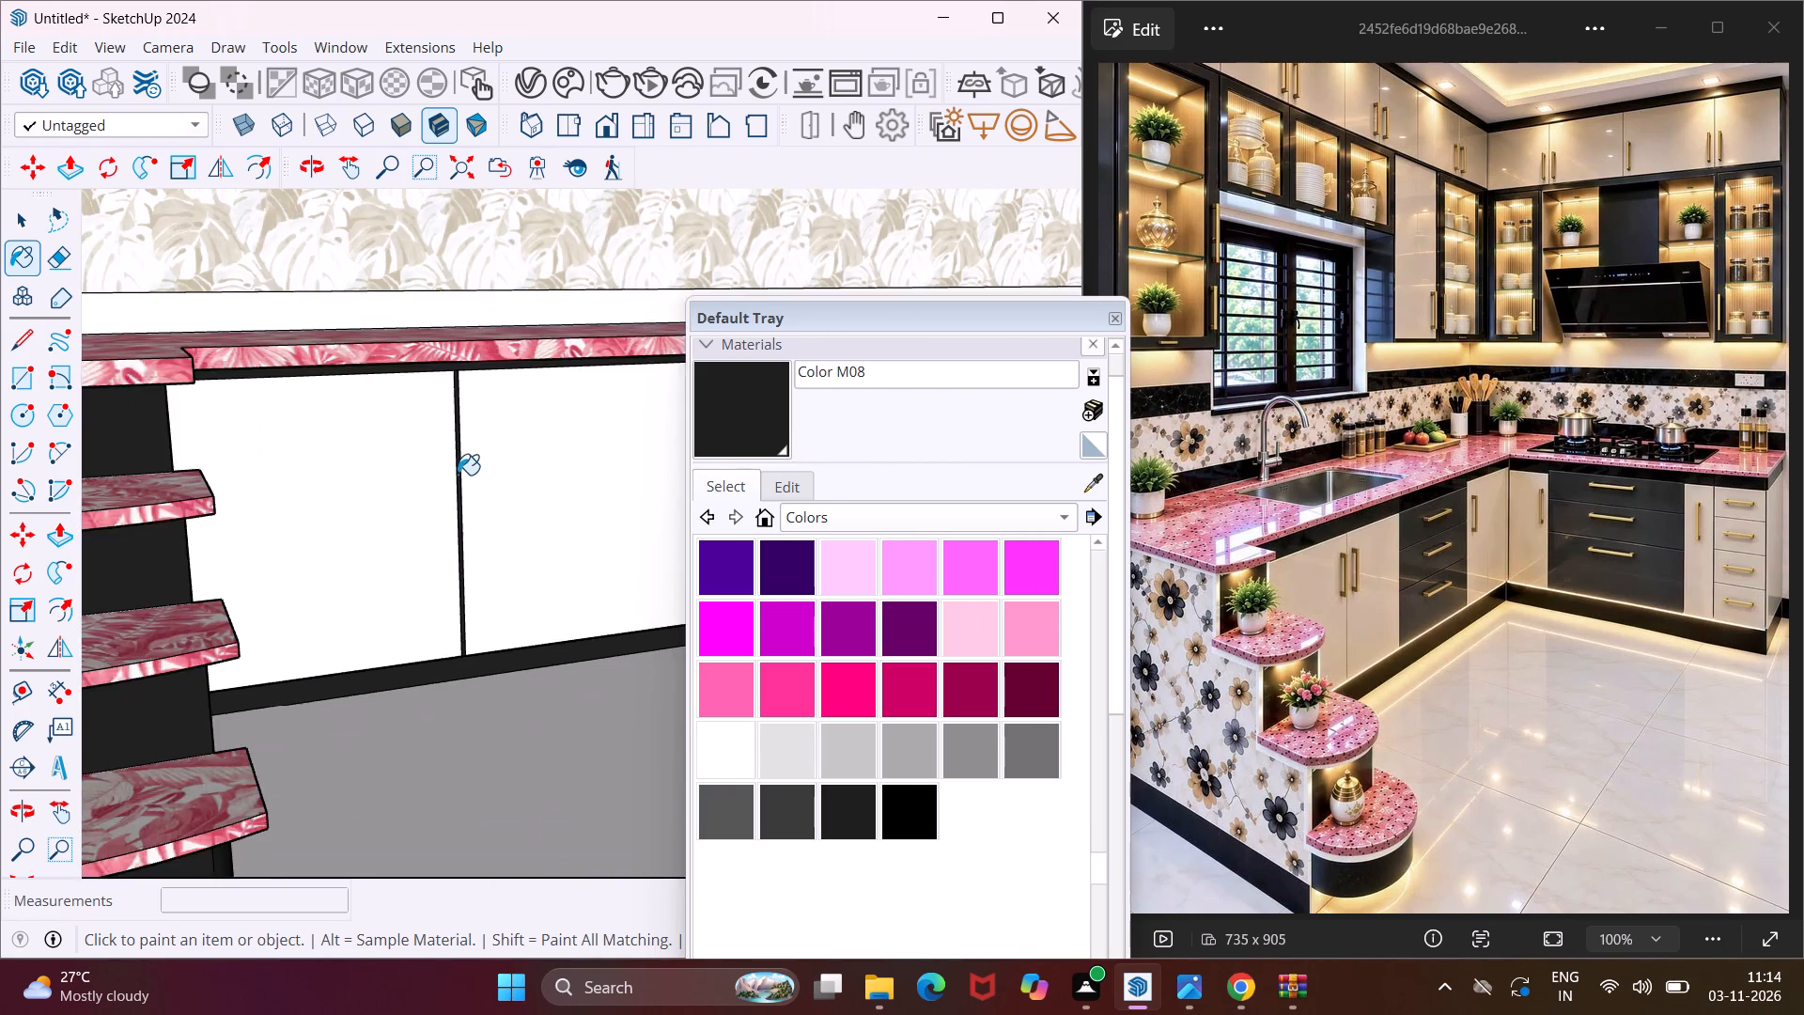
Paint the band between the countertop and the patterned backsplash on the window wall with Color M08.
scroll(458, 475, "down", 4)
scroll(436, 352, "up", 4)
left_click(436, 352)
scroll(436, 352, "down", 2)
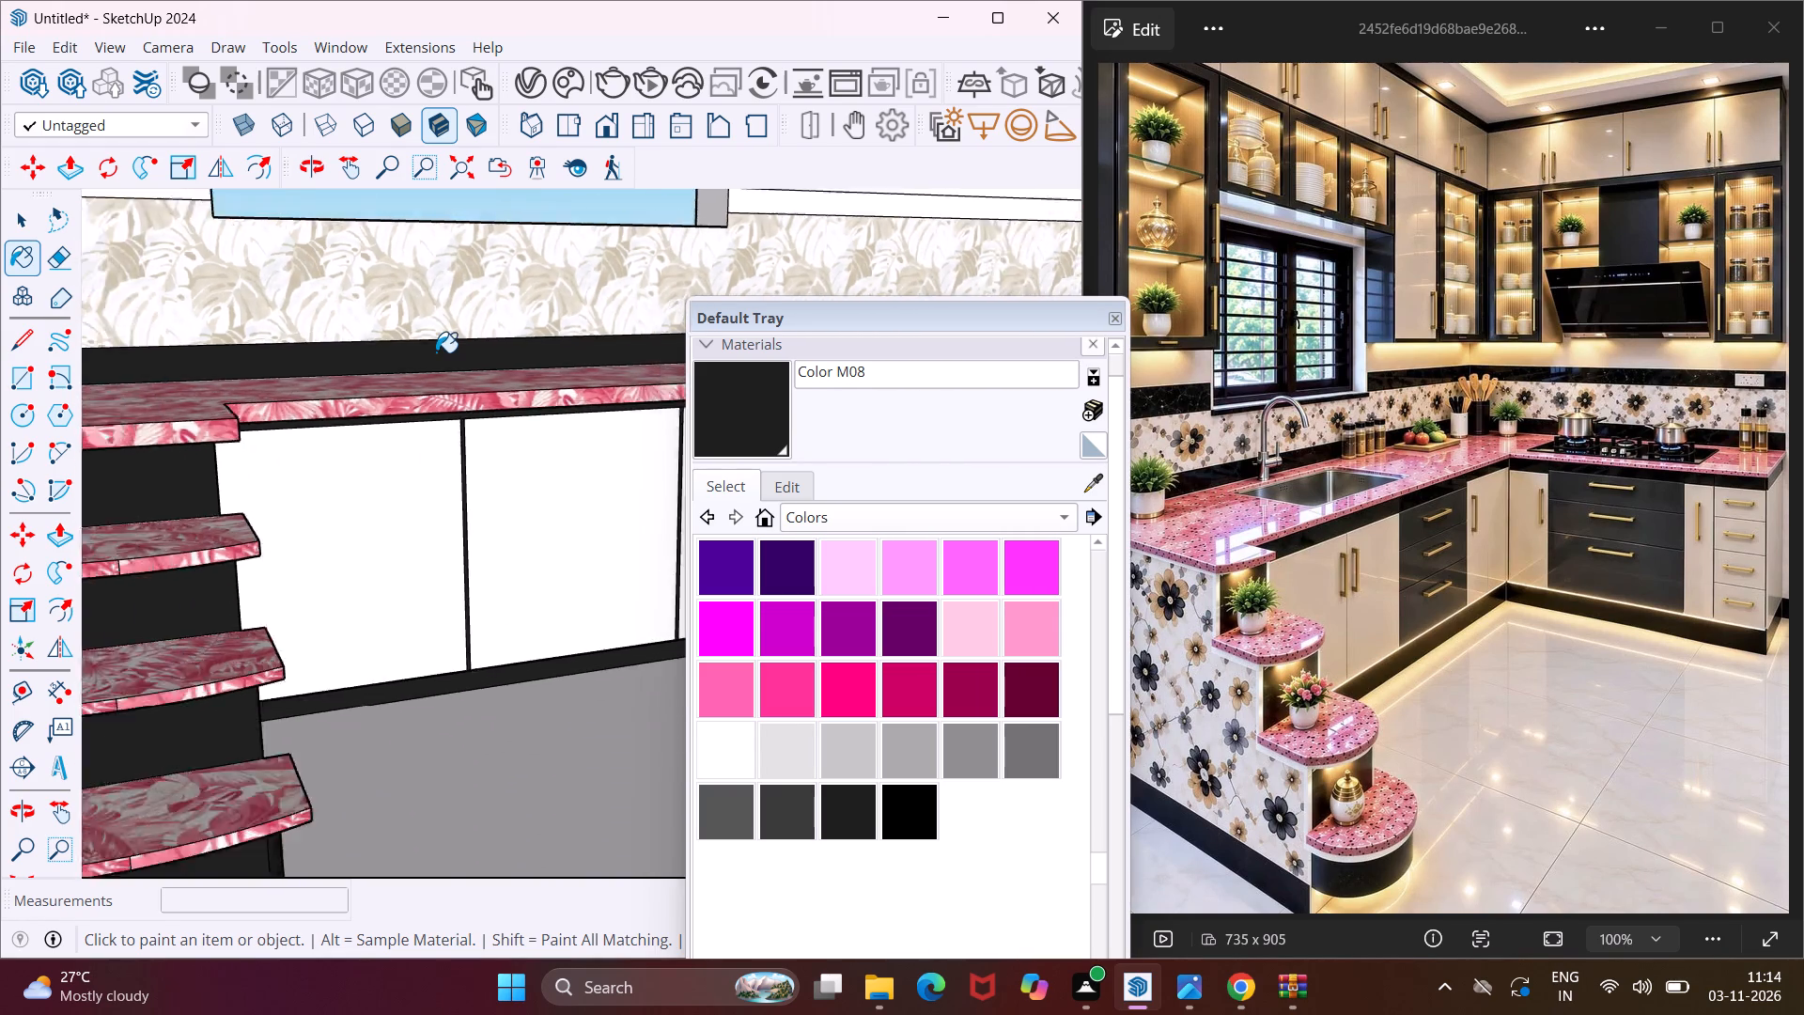
Paint the border bands above the patterned backsplash on both sides of the window with Color M08.
scroll(436, 352, "down", 7)
scroll(246, 274, "up", 2)
left_click(246, 273)
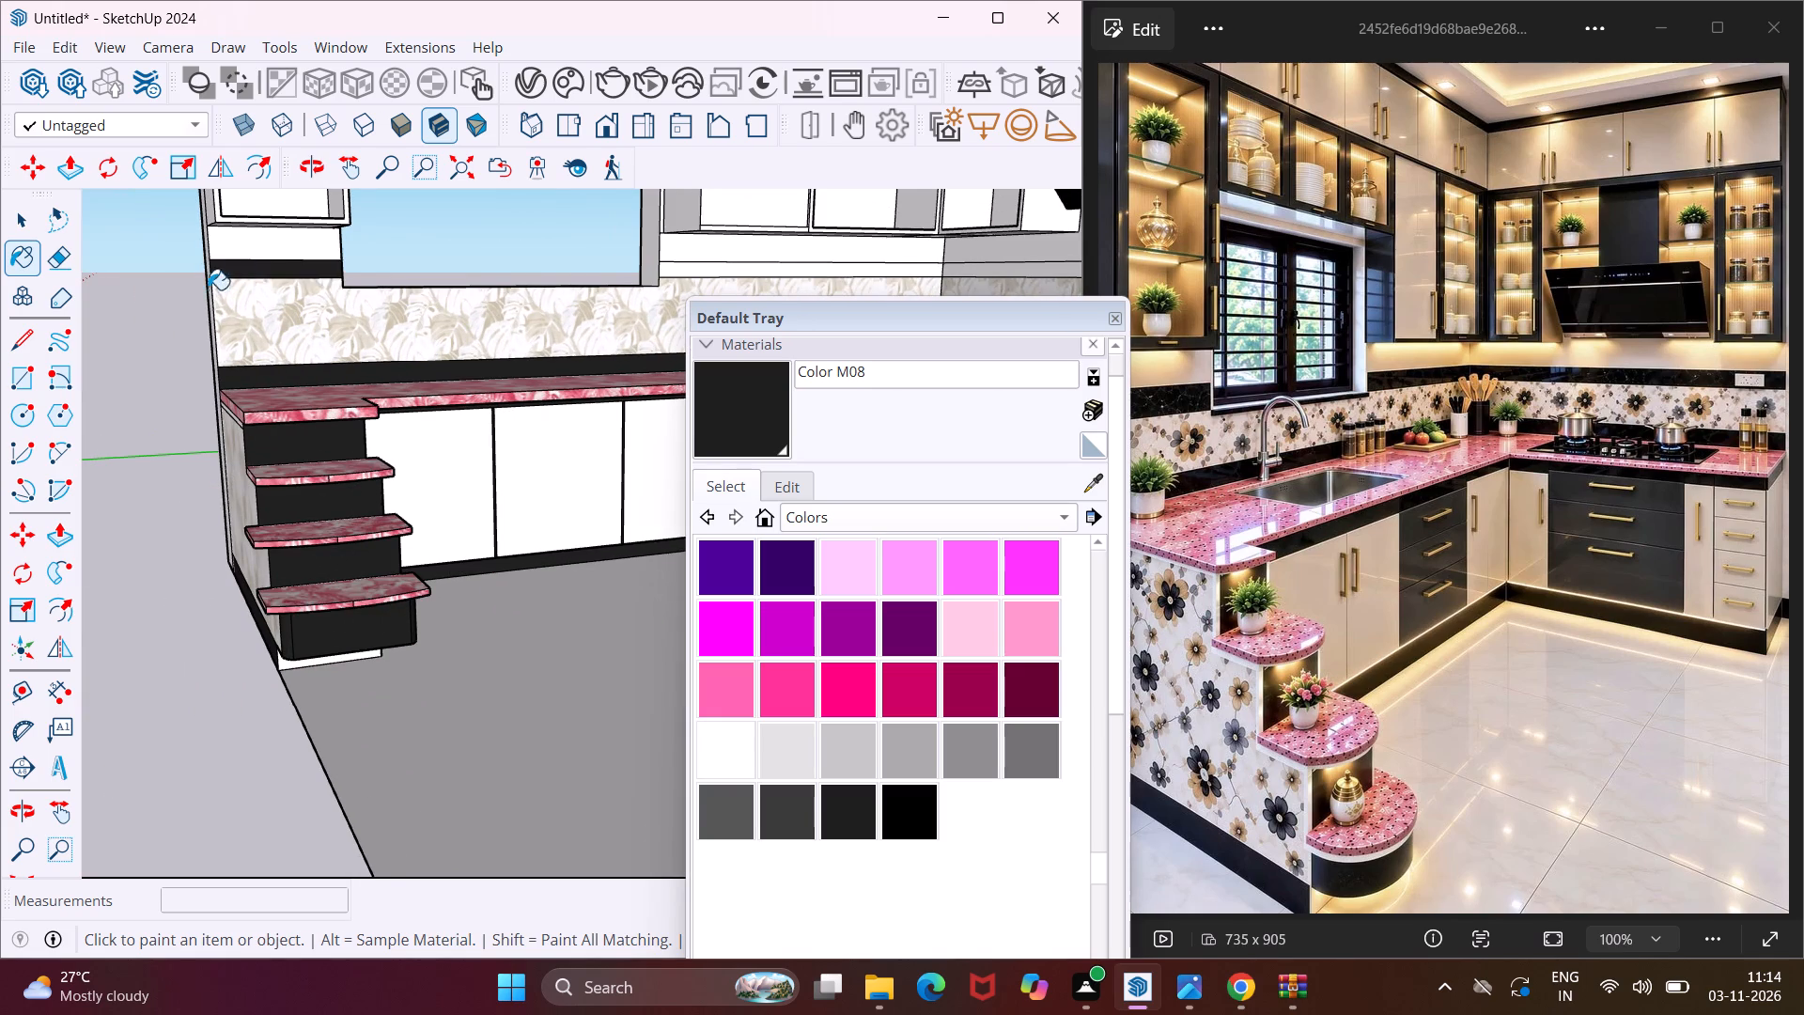
scroll(199, 295, "down", 5)
scroll(564, 285, "up", 5)
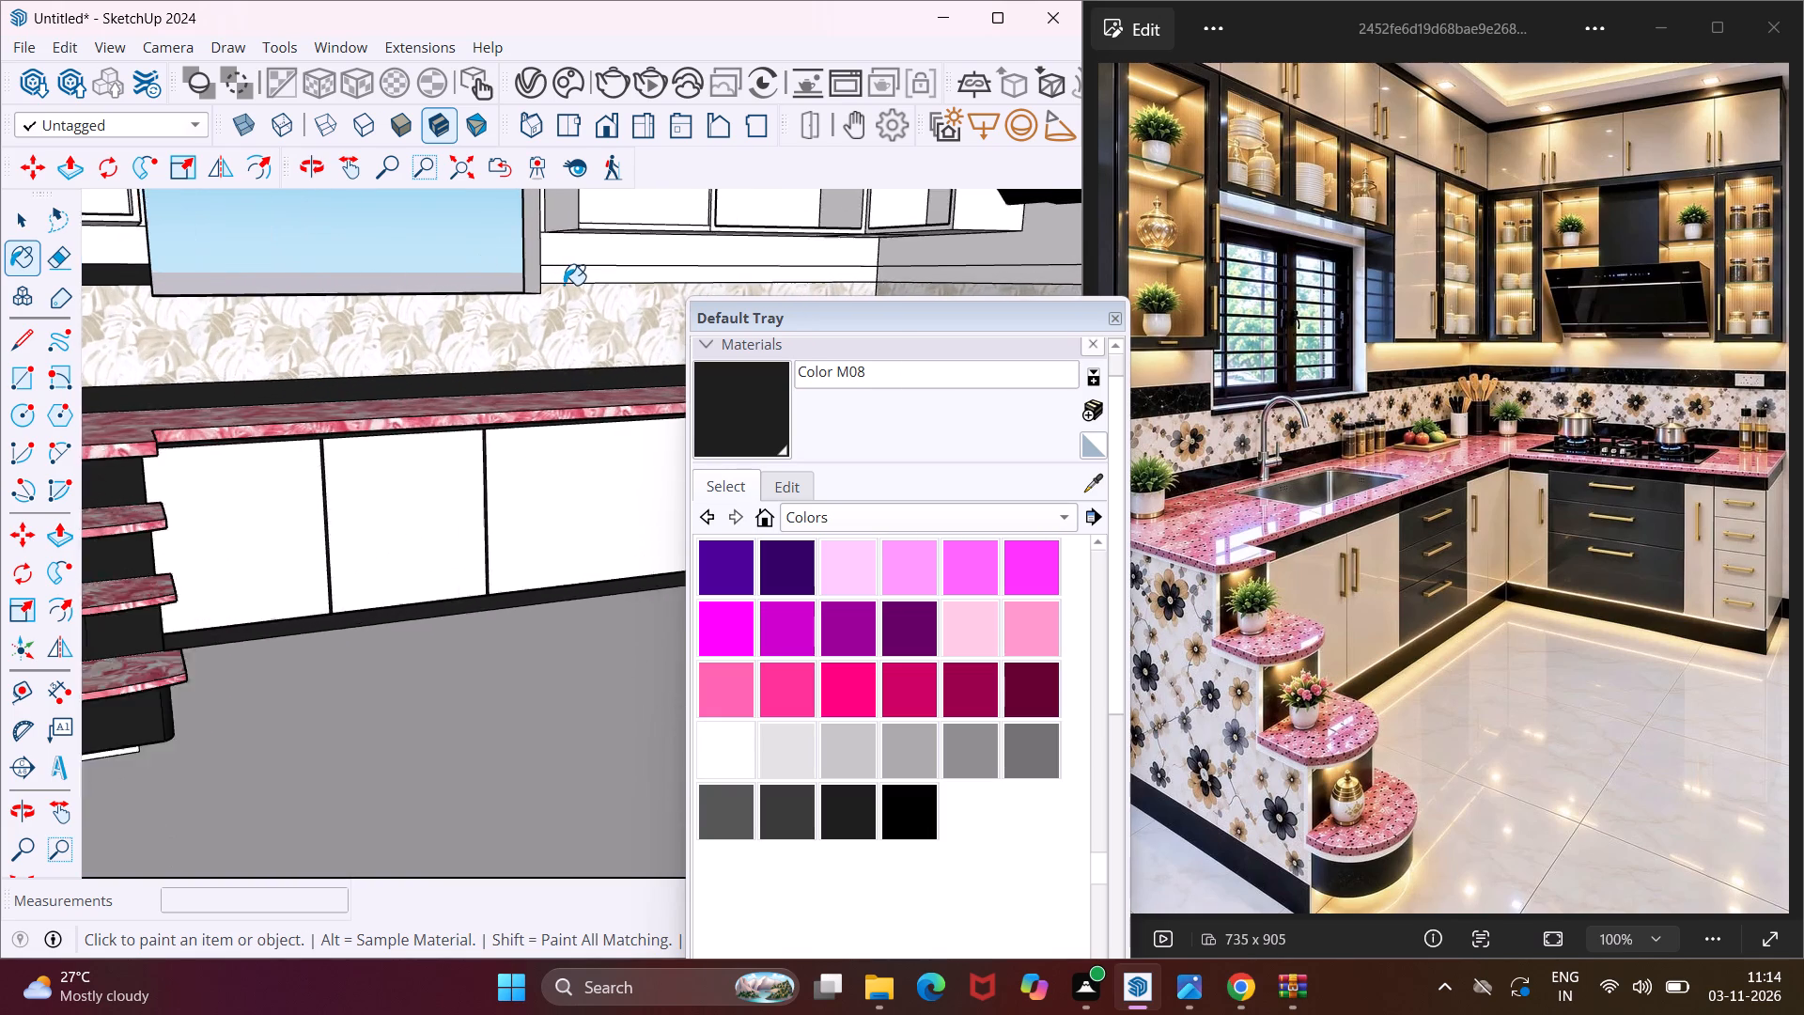
scroll(565, 284, "up", 4)
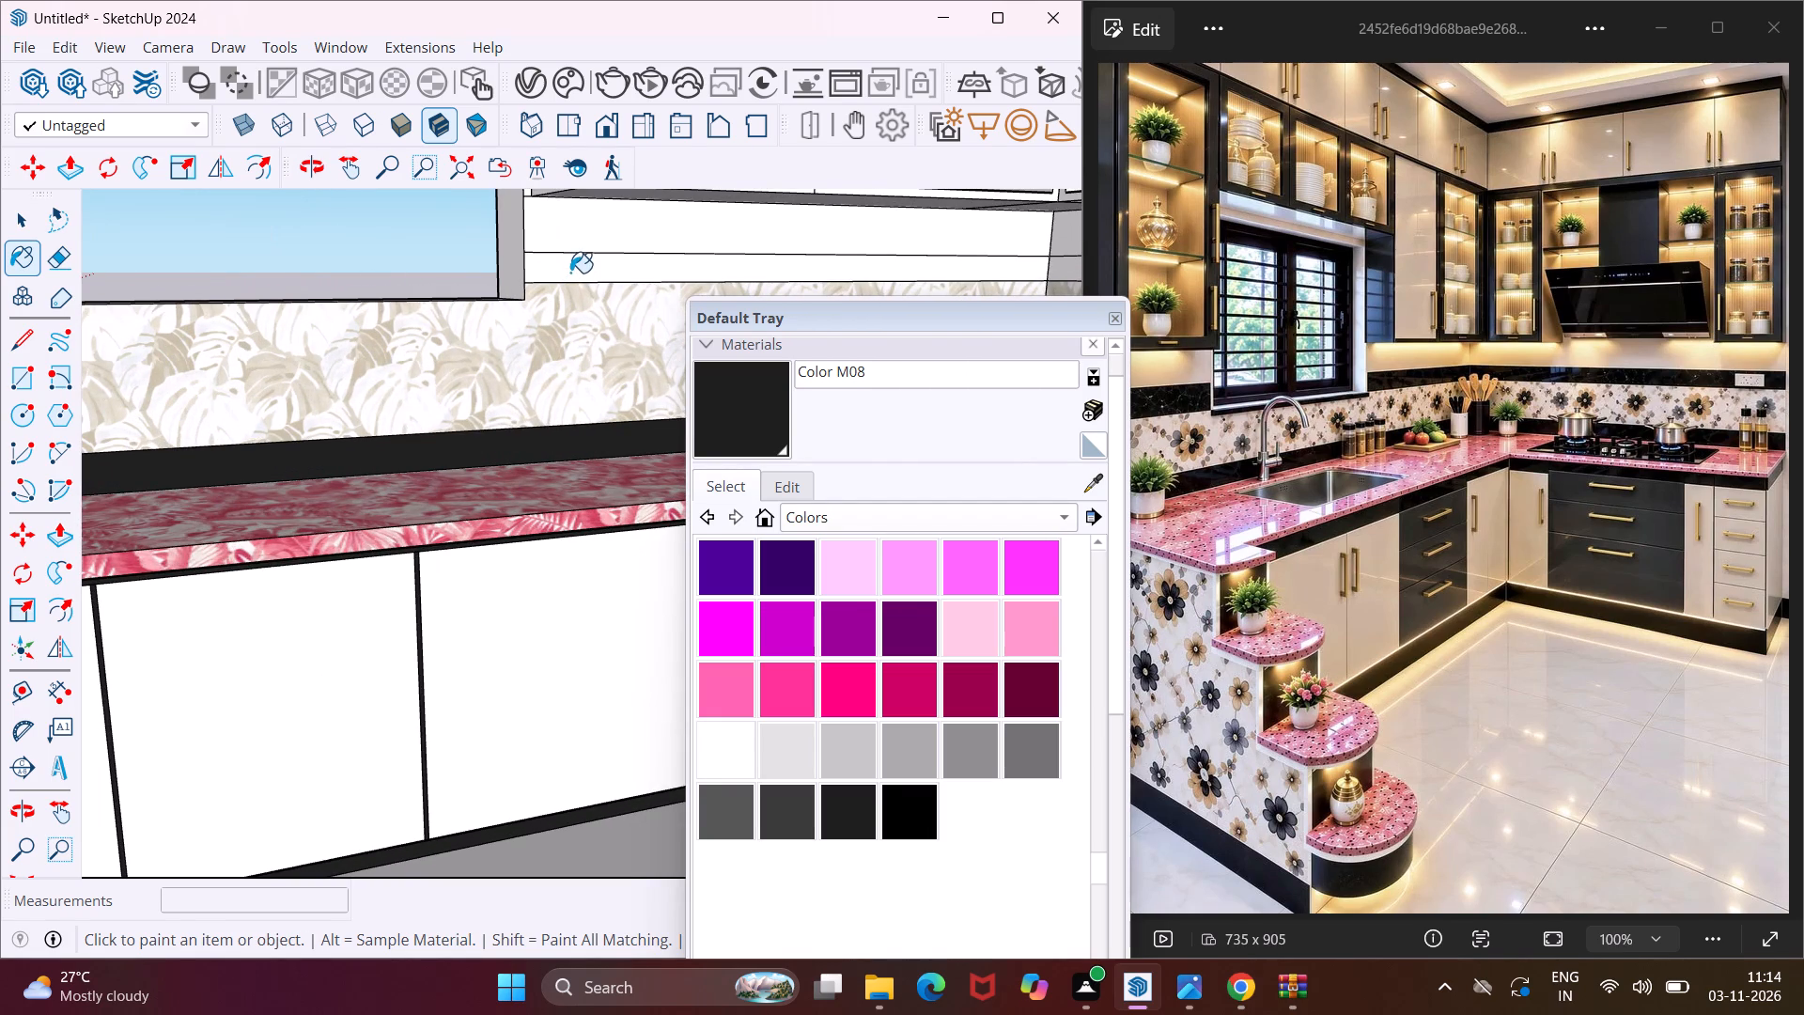
left_click(570, 273)
Paint the border band above the patterned backsplash on the range-hood wall with Color M08.
scroll(370, 369, "down", 8)
scroll(364, 378, "up", 1)
scroll(364, 381, "down", 1)
middle_click_drag(360, 395, 529, 397)
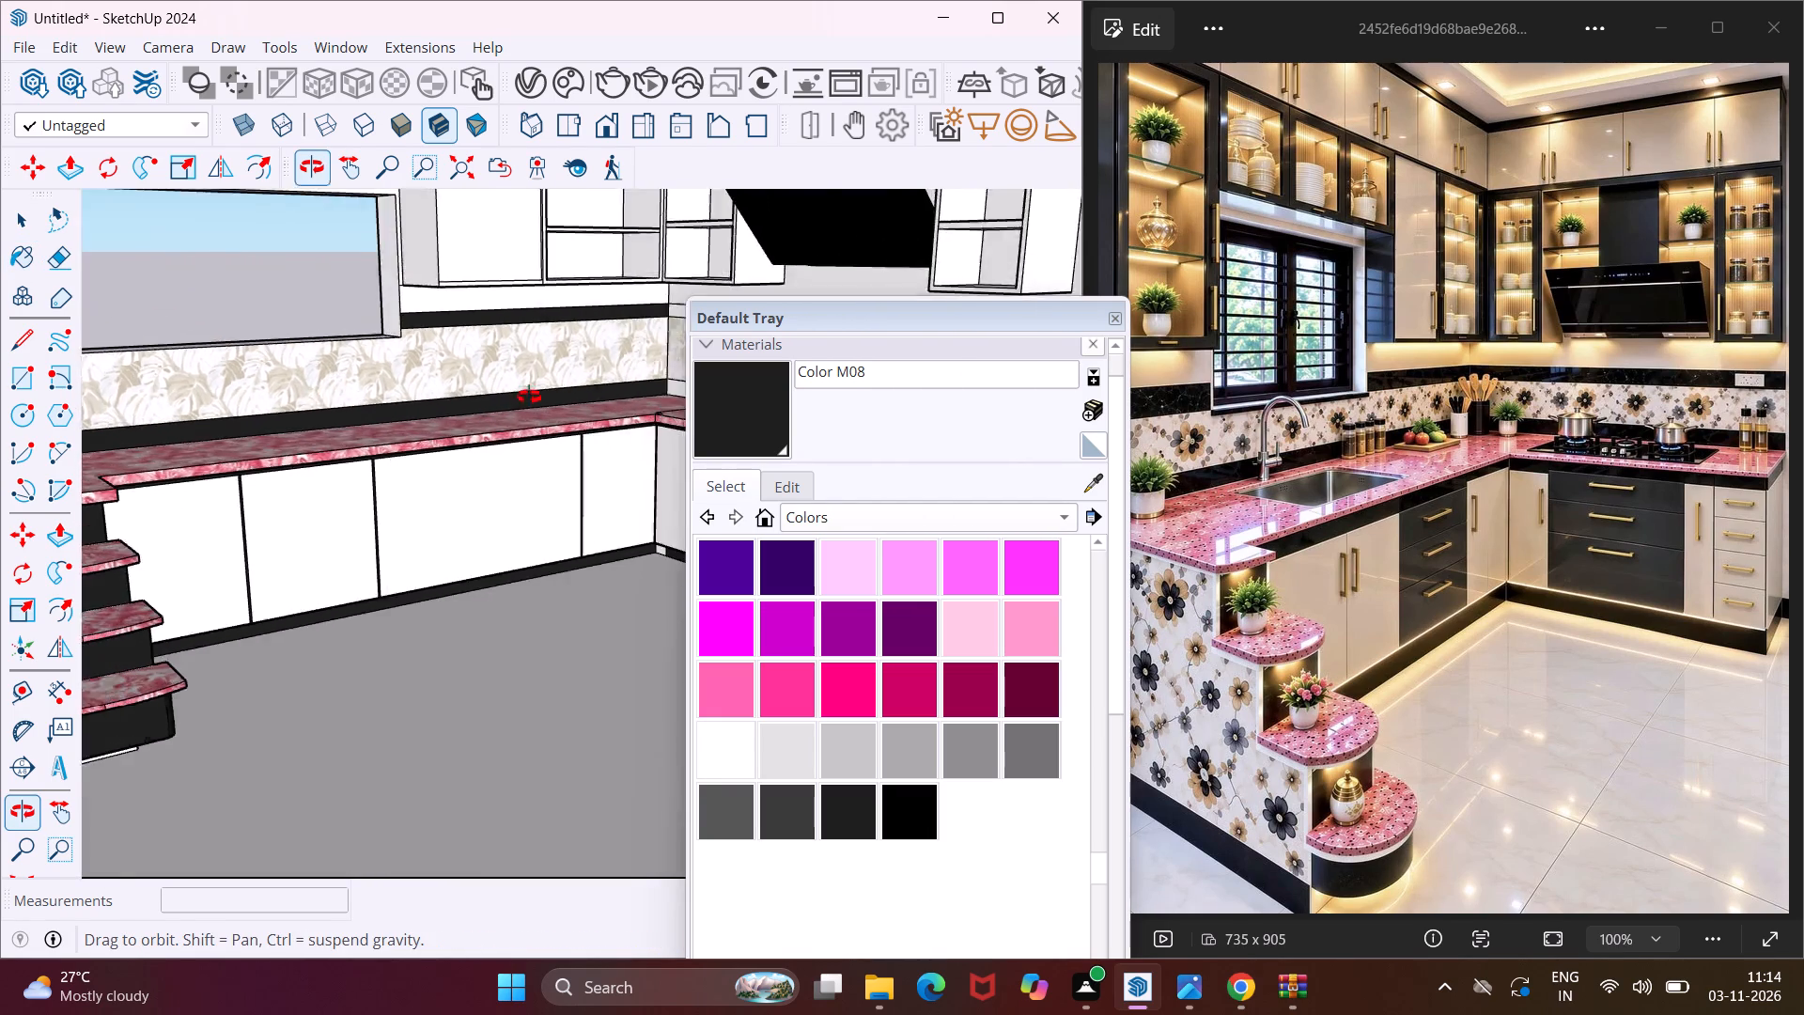
middle_click_drag(529, 397, 810, 404)
scroll(646, 323, "up", 9)
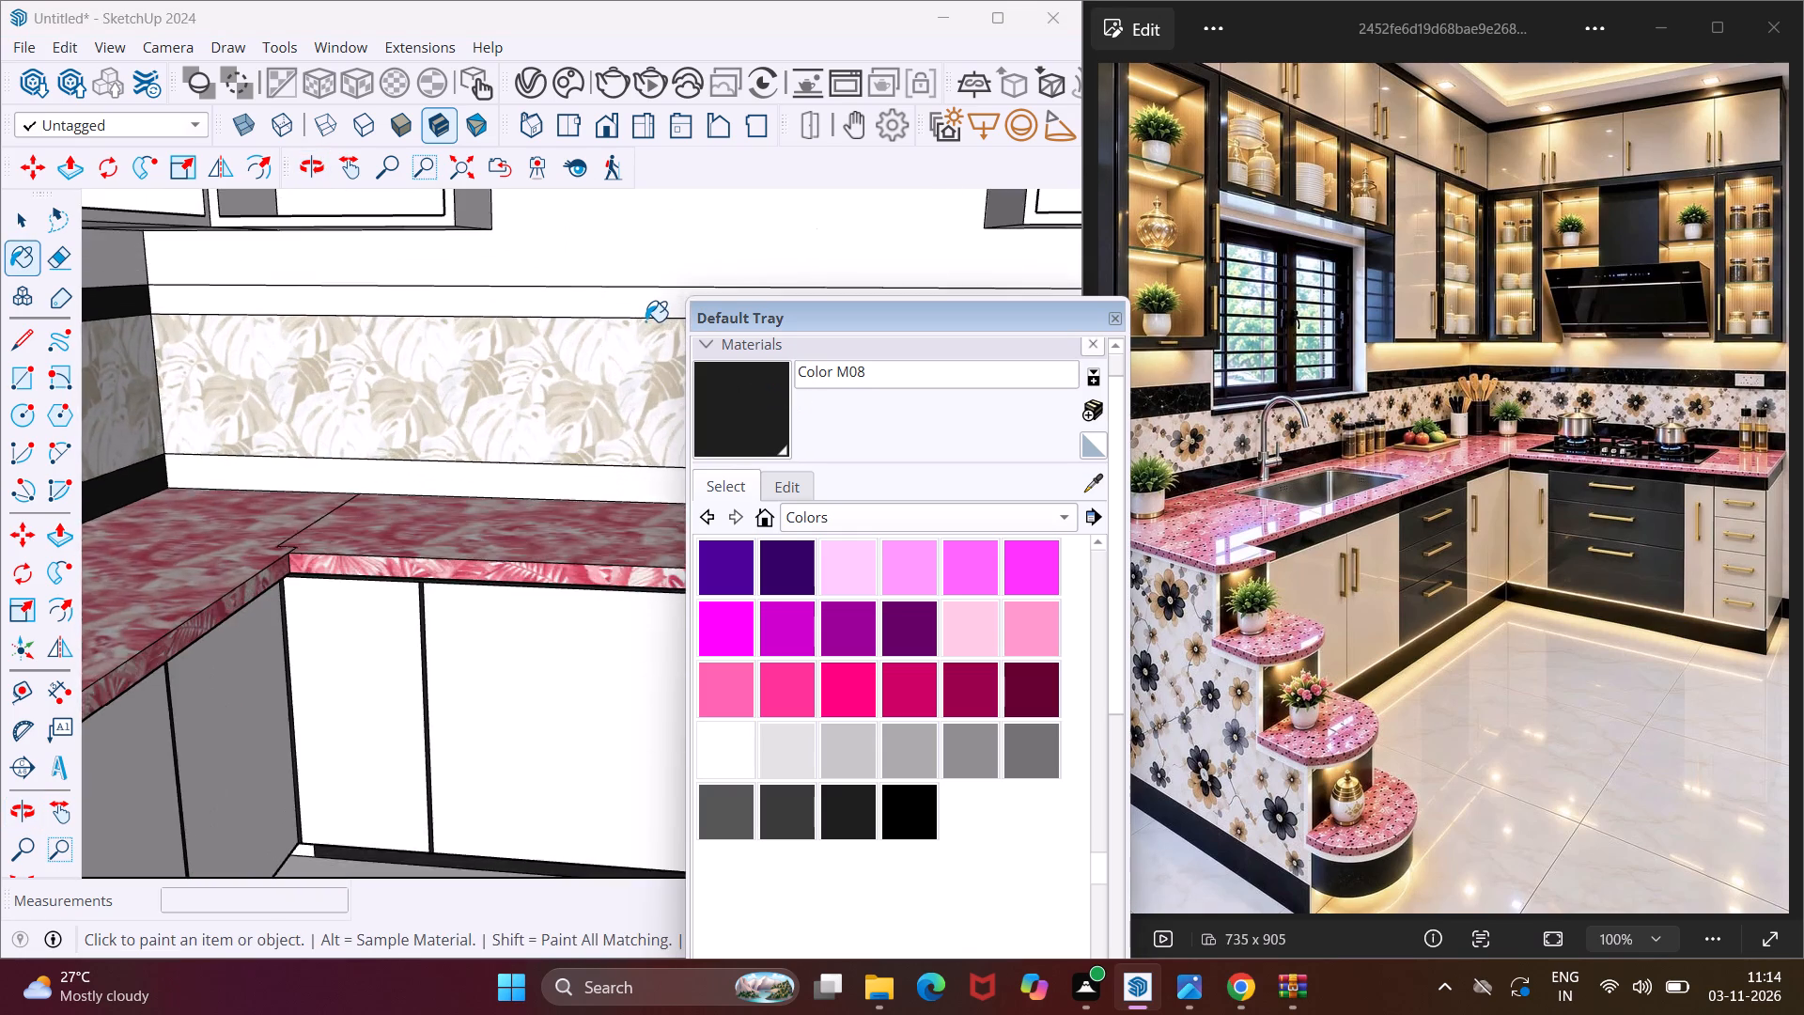
scroll(645, 321, "up", 5)
left_click(593, 297)
scroll(506, 535, "down", 5)
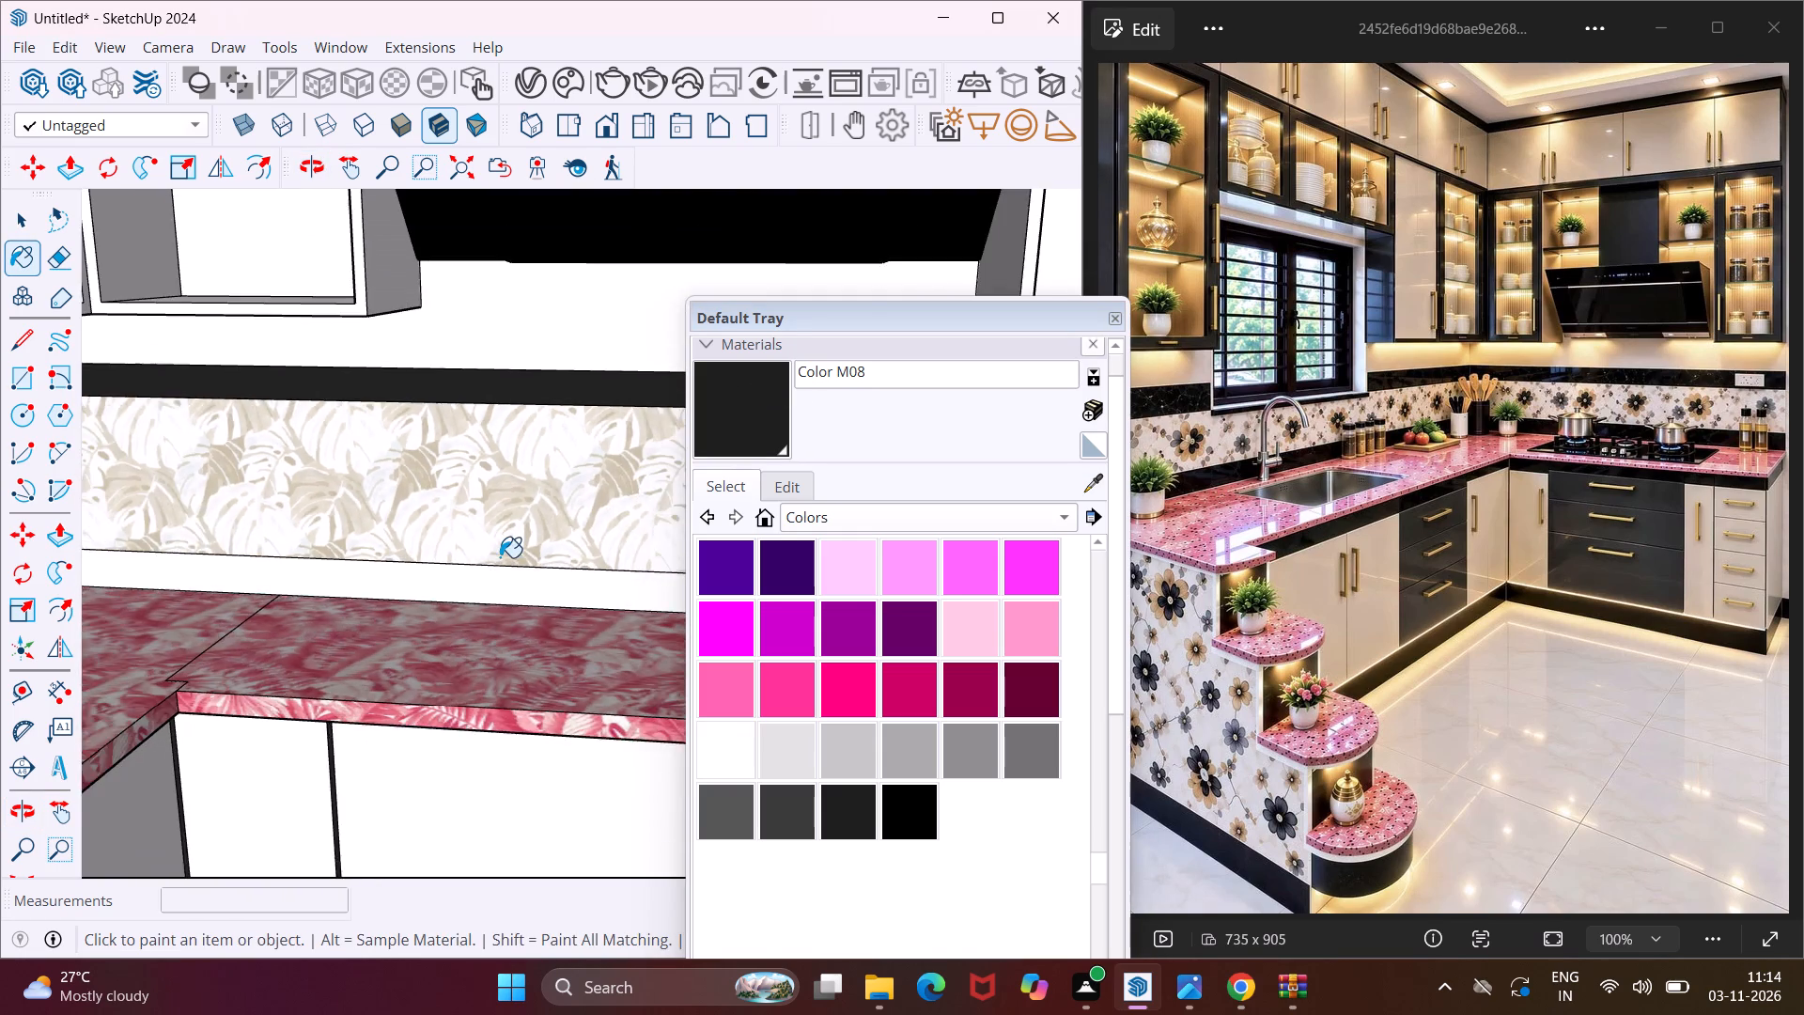
Paint the window-facing side panel of the tall wall cabinet beside the window with Color M08.
scroll(500, 557, "down", 8)
left_click(141, 468)
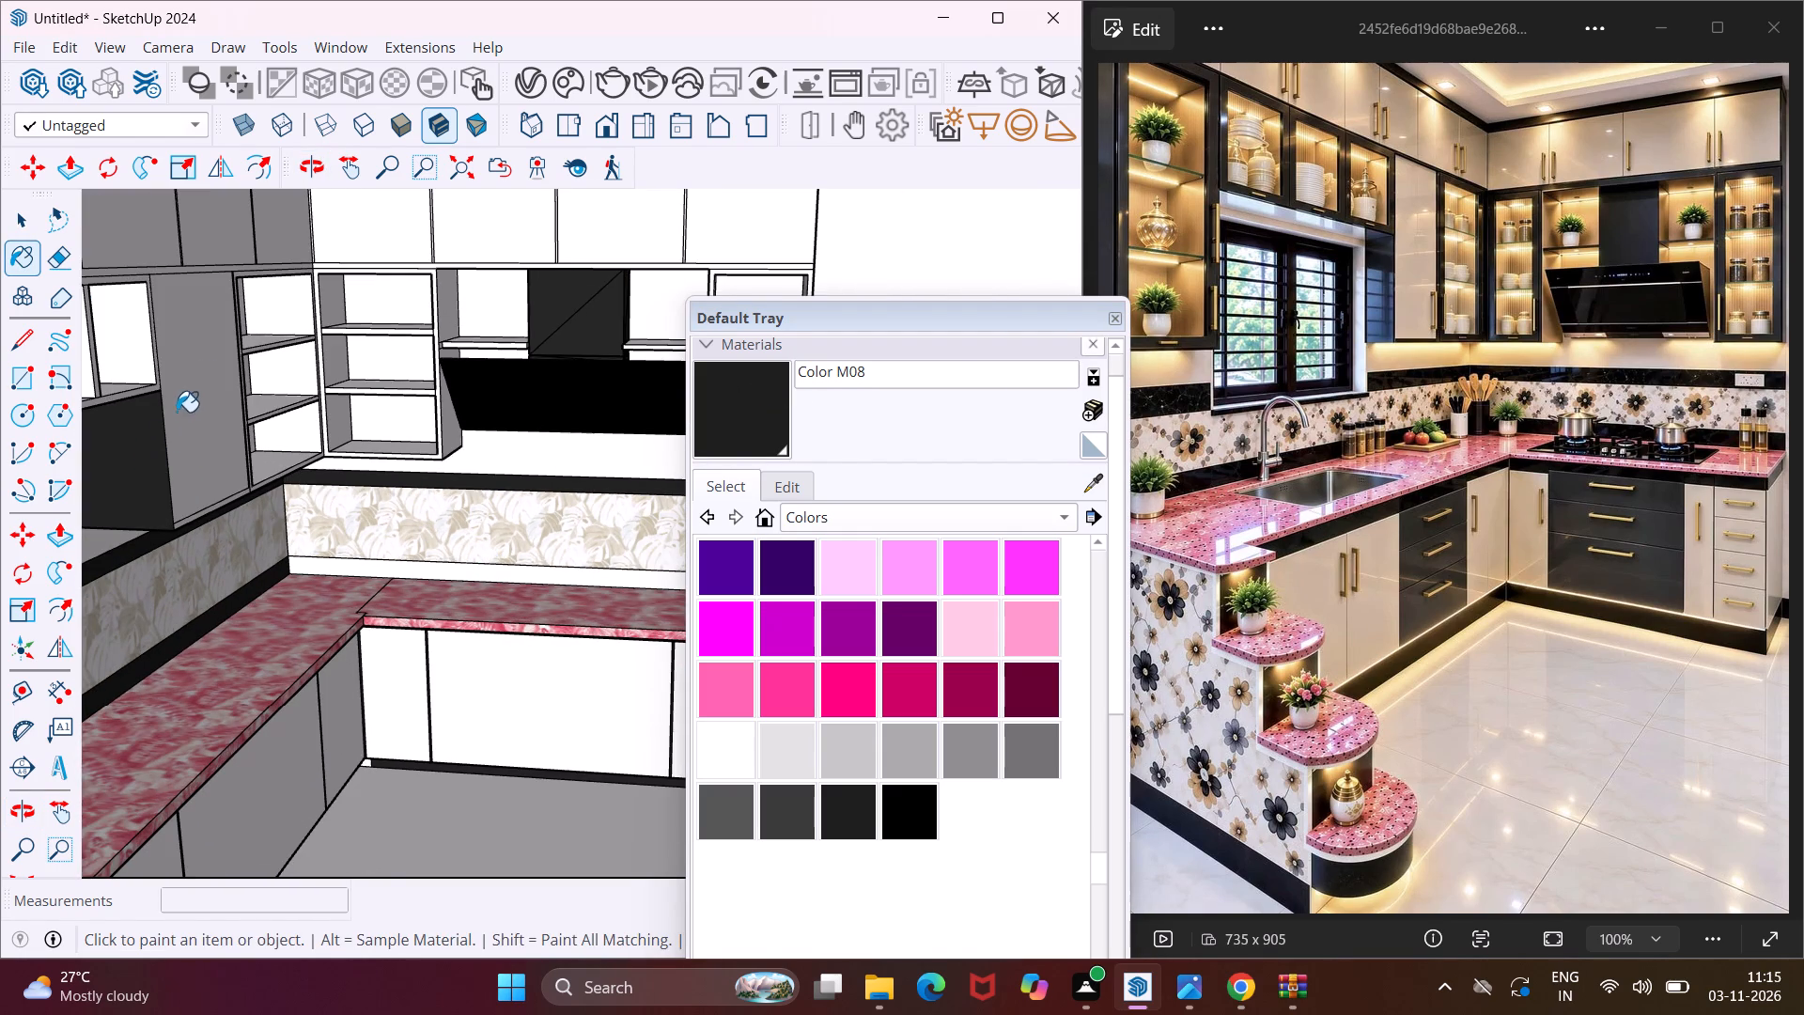
Paint the front frame of the open upper cabinets above the window with Color M08.
scroll(198, 379, "up", 4)
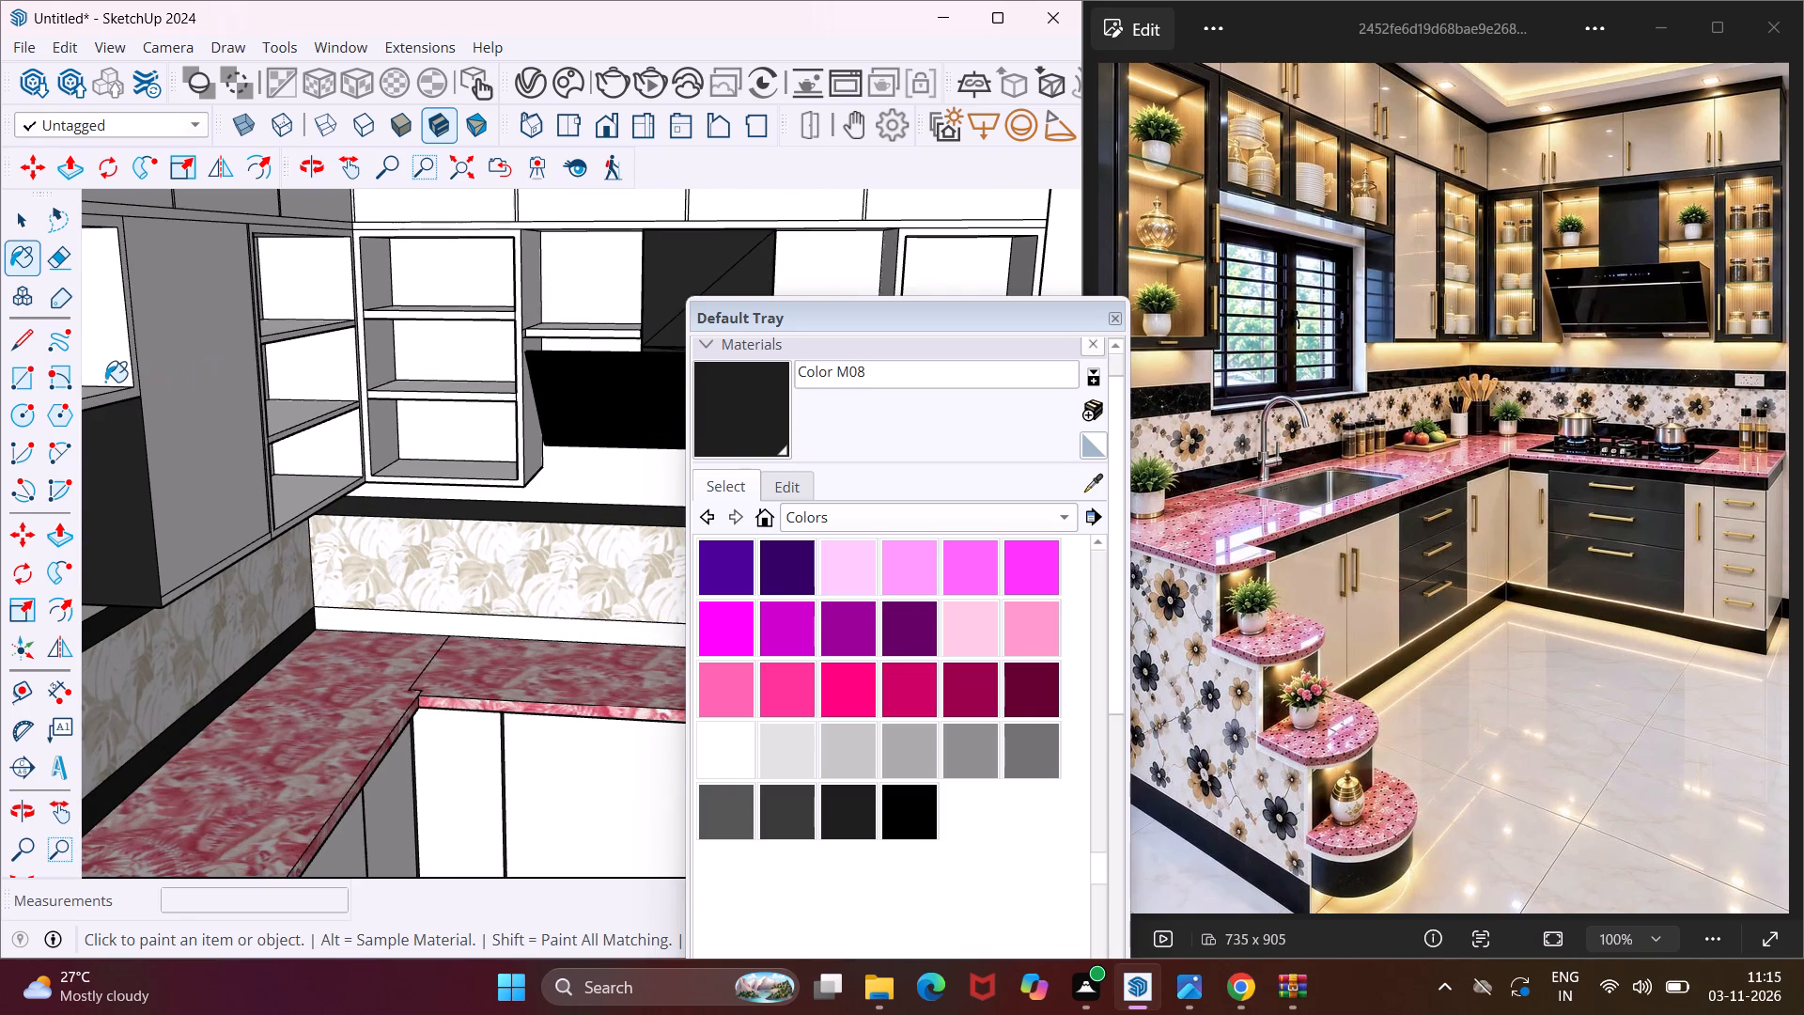
scroll(103, 383, "up", 12)
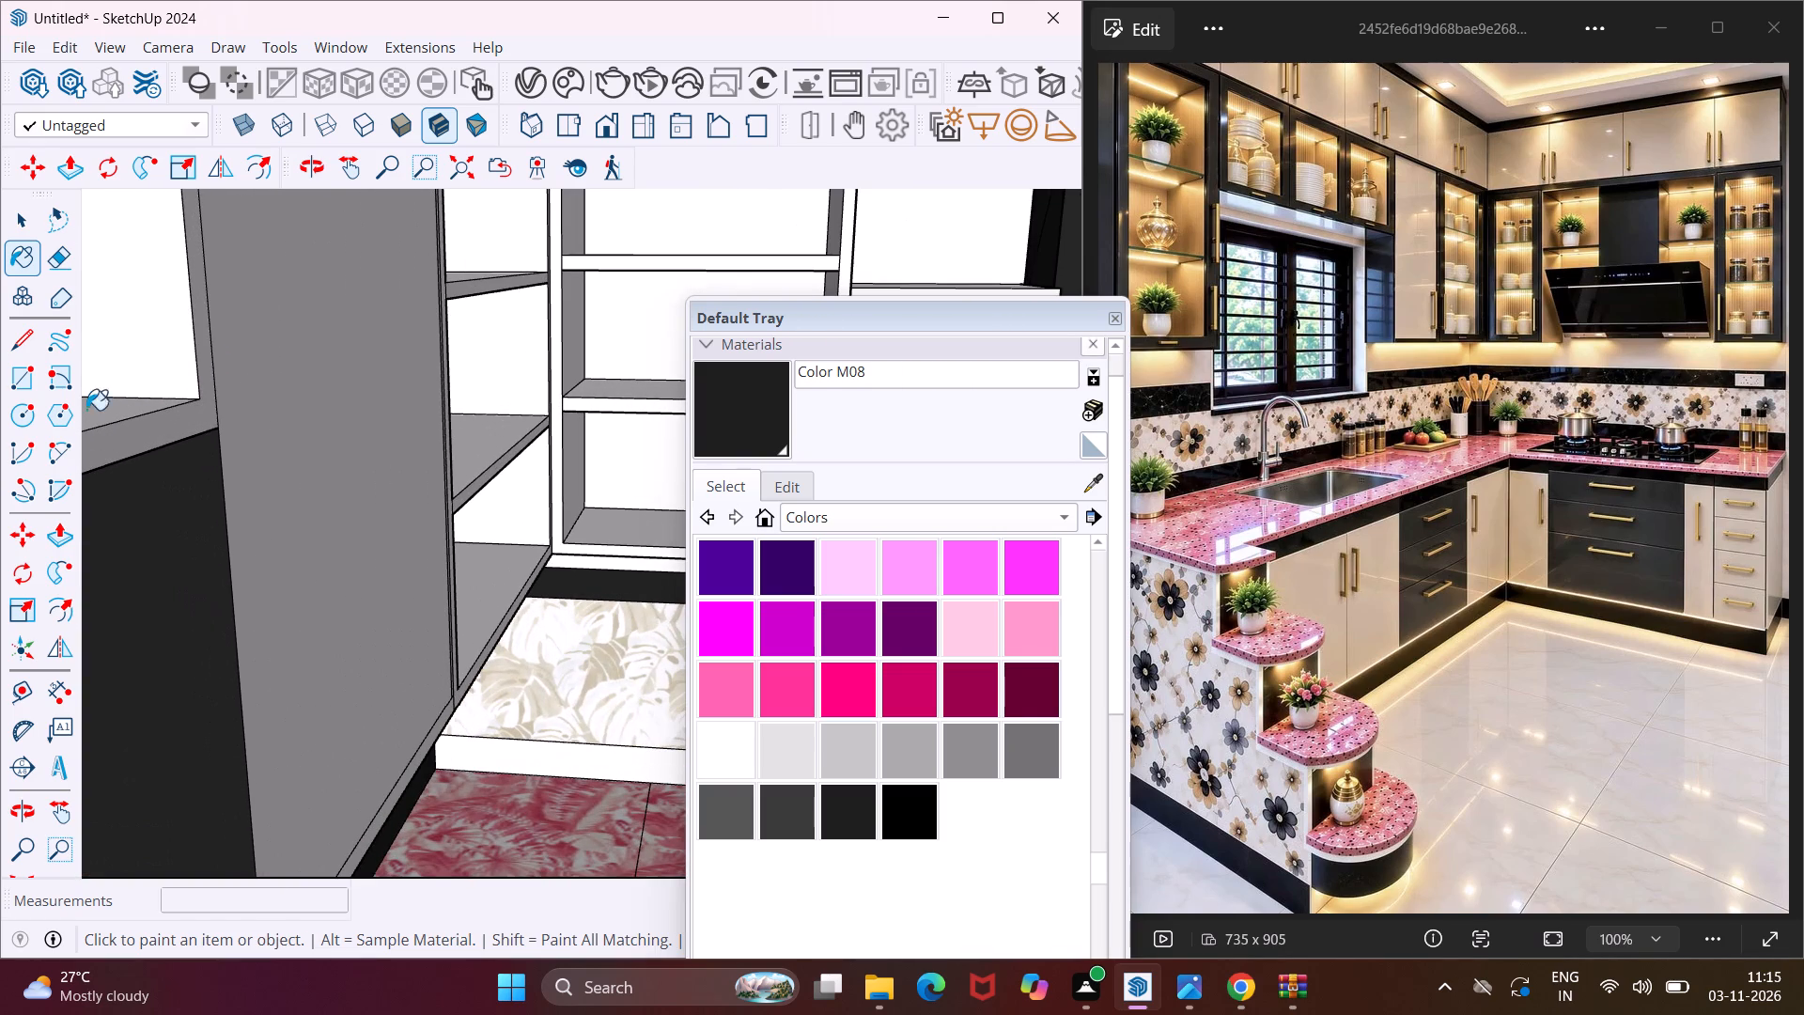
left_click(145, 434)
Paint the front frame, a shelf edge and the side strip of the open corner cabinet on the window wall with Color M08.
middle_click_drag(427, 471, 331, 488)
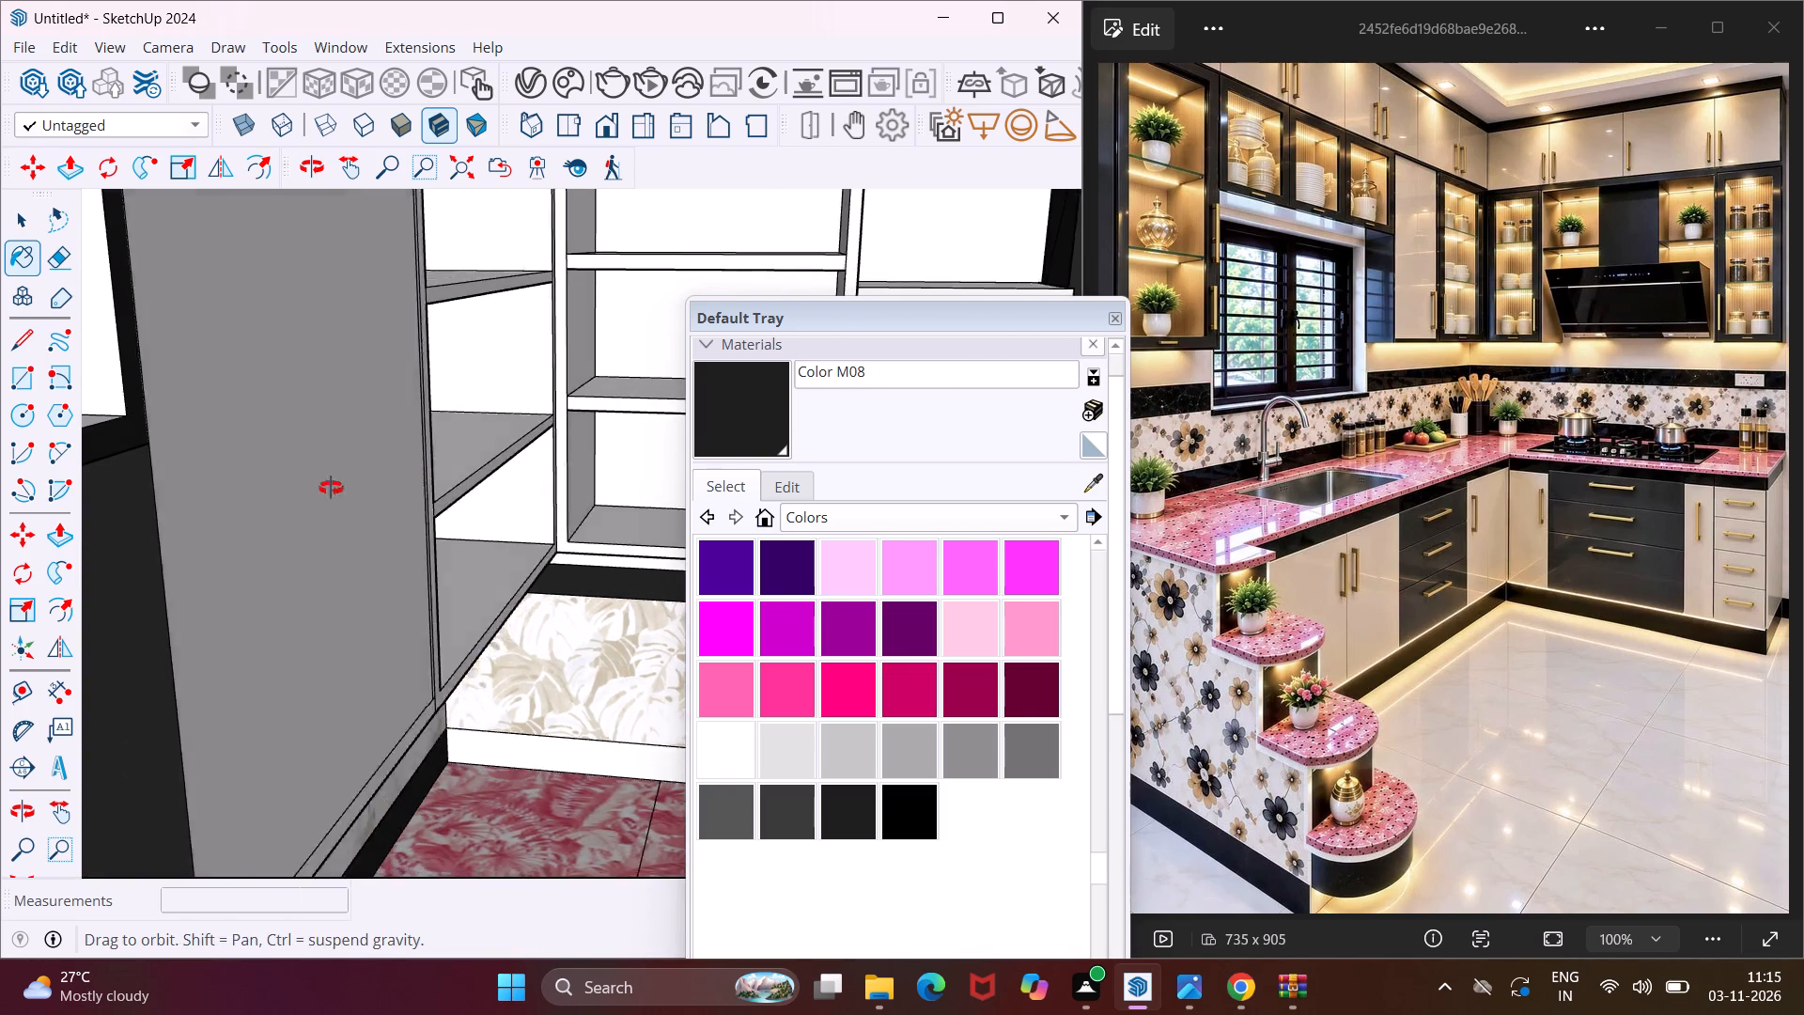
middle_click_drag(331, 488, 146, 499)
scroll(272, 482, "up", 5)
left_click(246, 468)
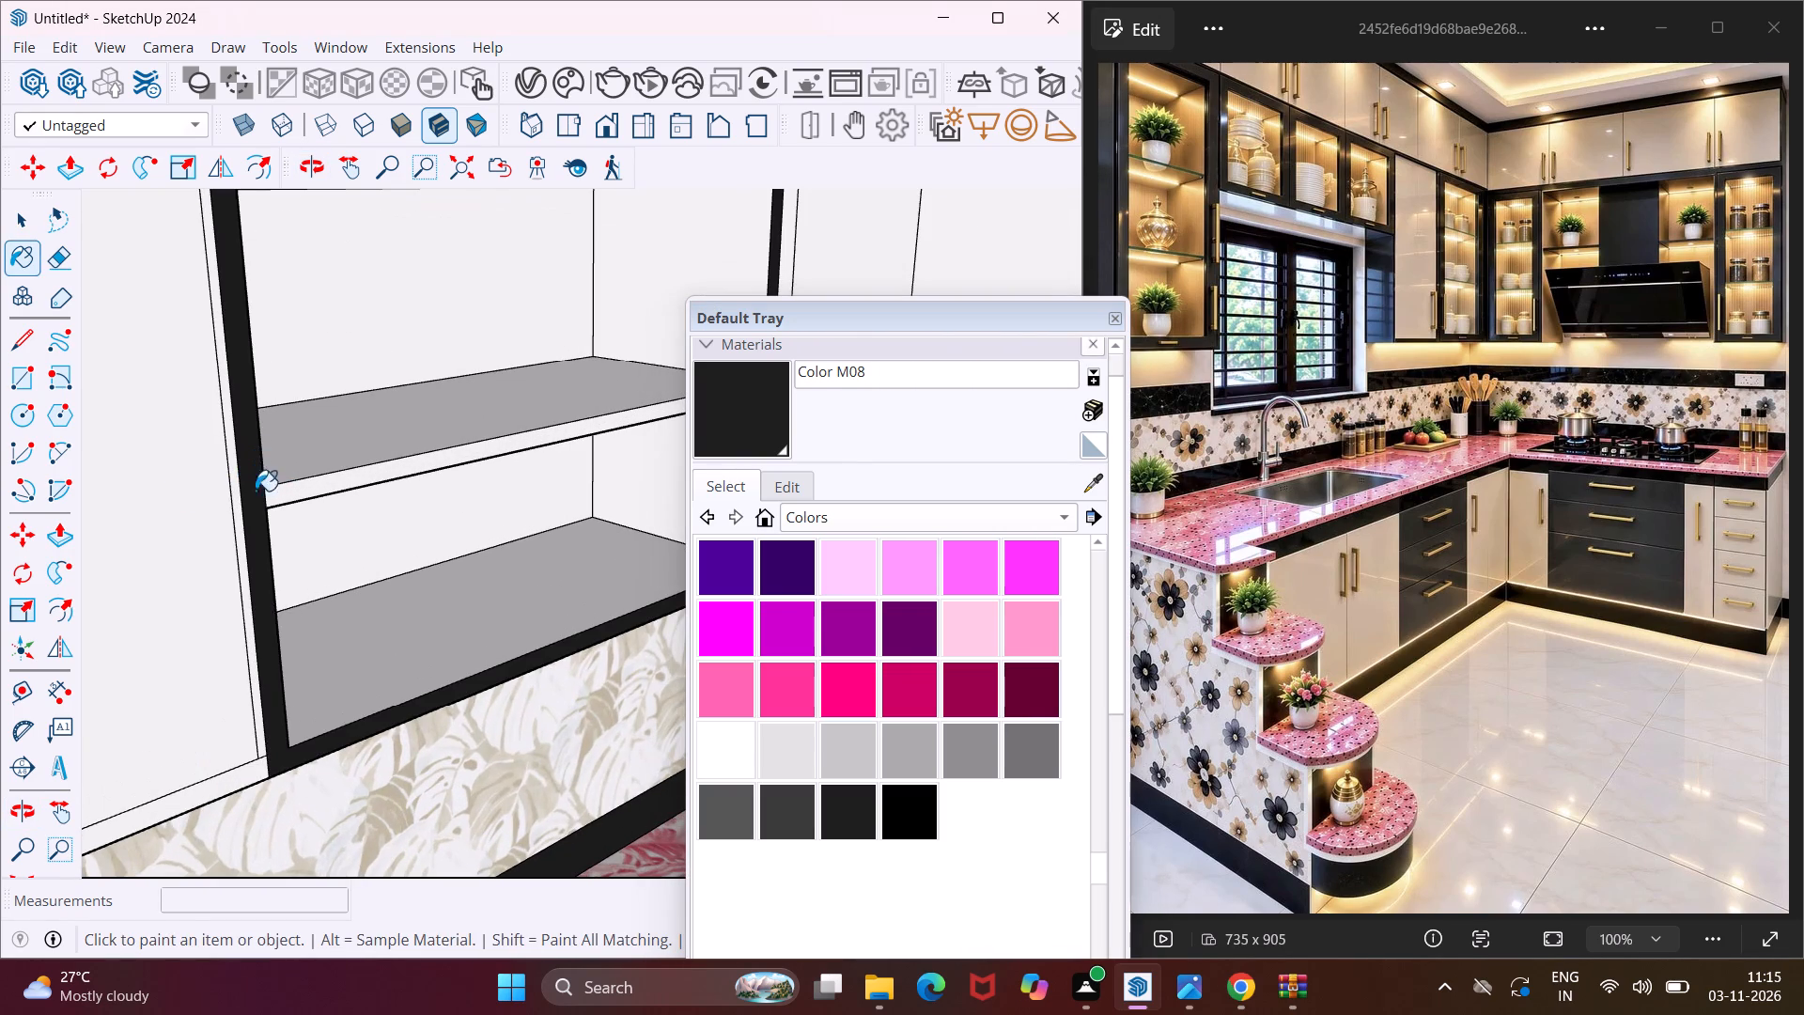
left_click(277, 496)
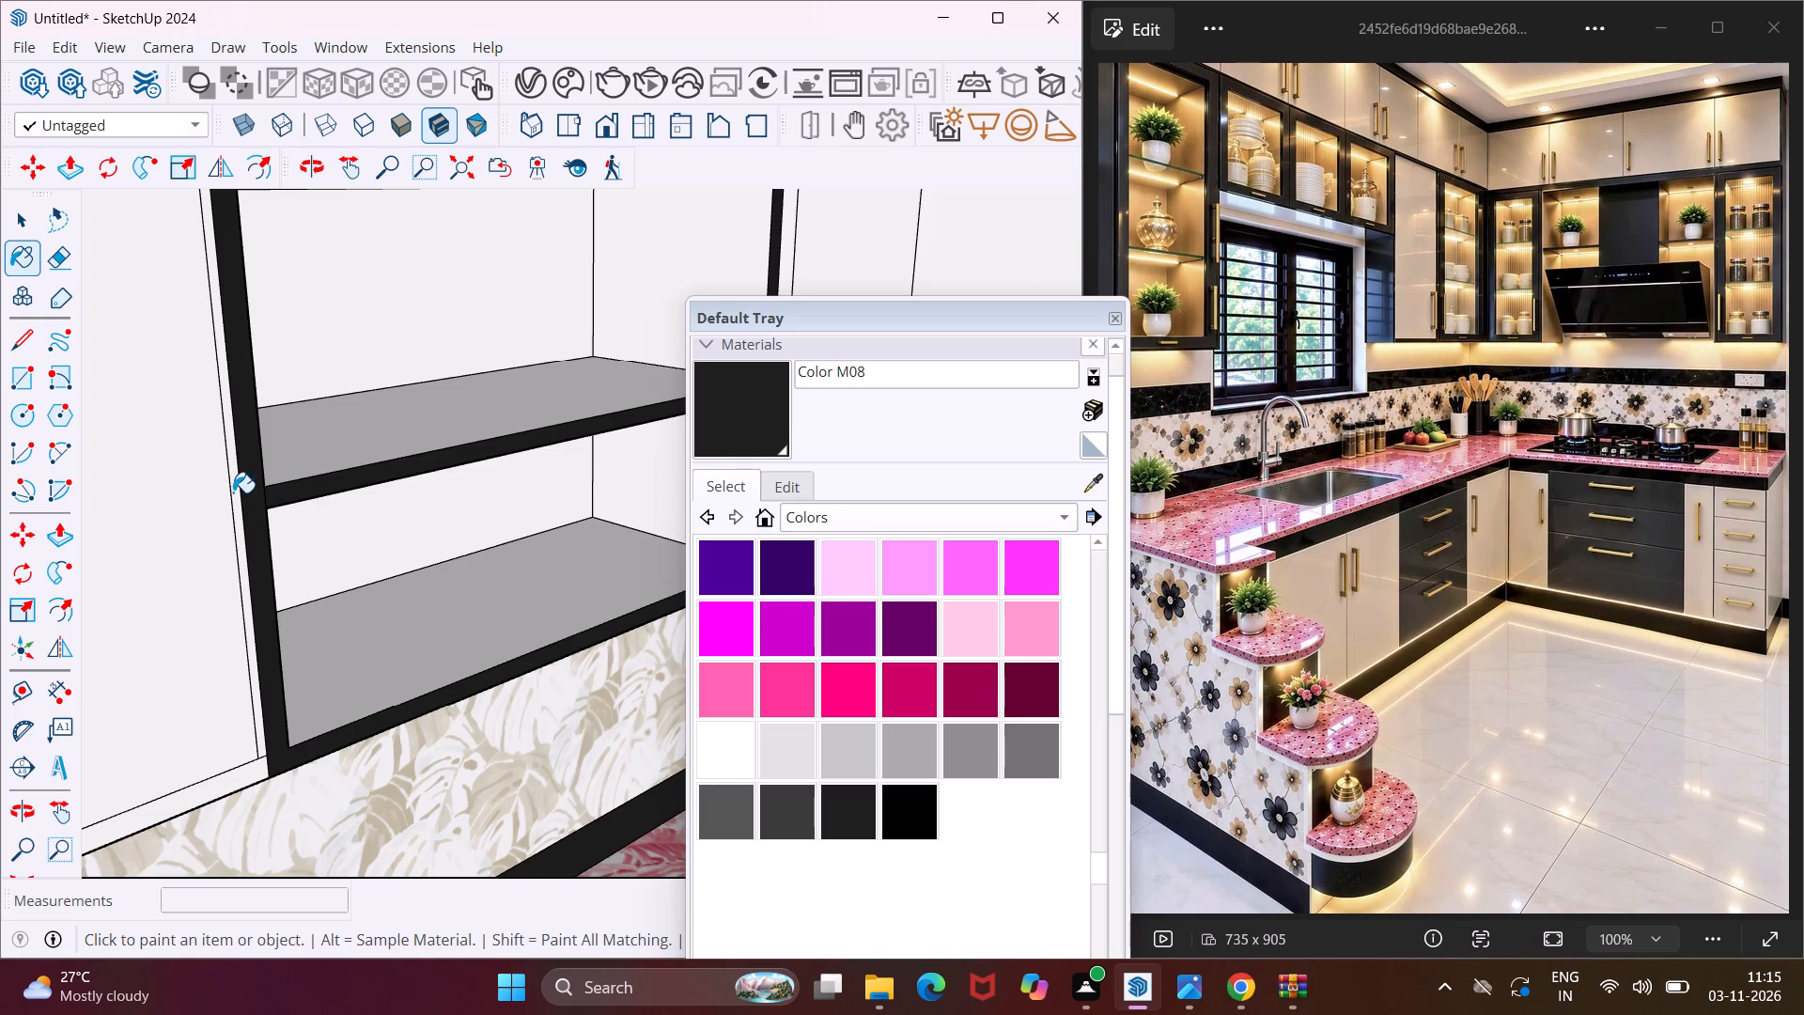
left_click(233, 492)
scroll(251, 606, "down", 4)
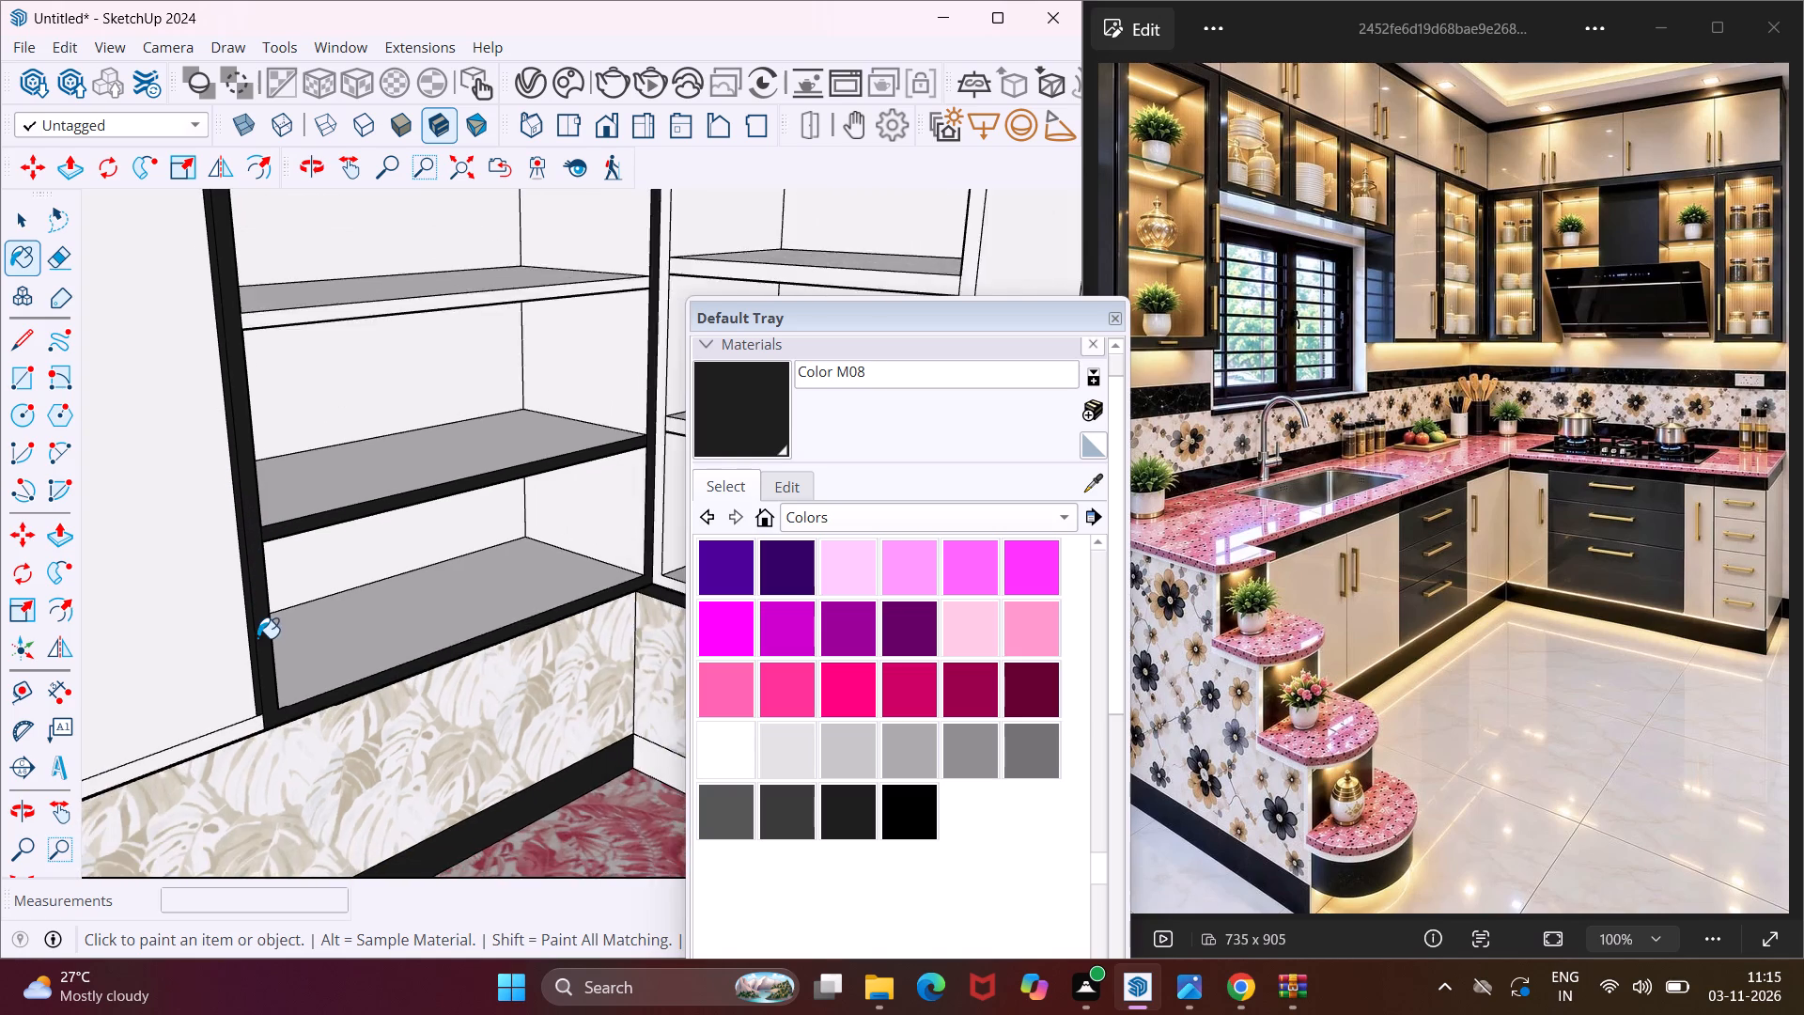
scroll(257, 638, "down", 4)
Paint the front frame and an inner side face of the adjoining open corner cabinet on the range-hood wall with Color M08.
scroll(568, 294, "up", 5)
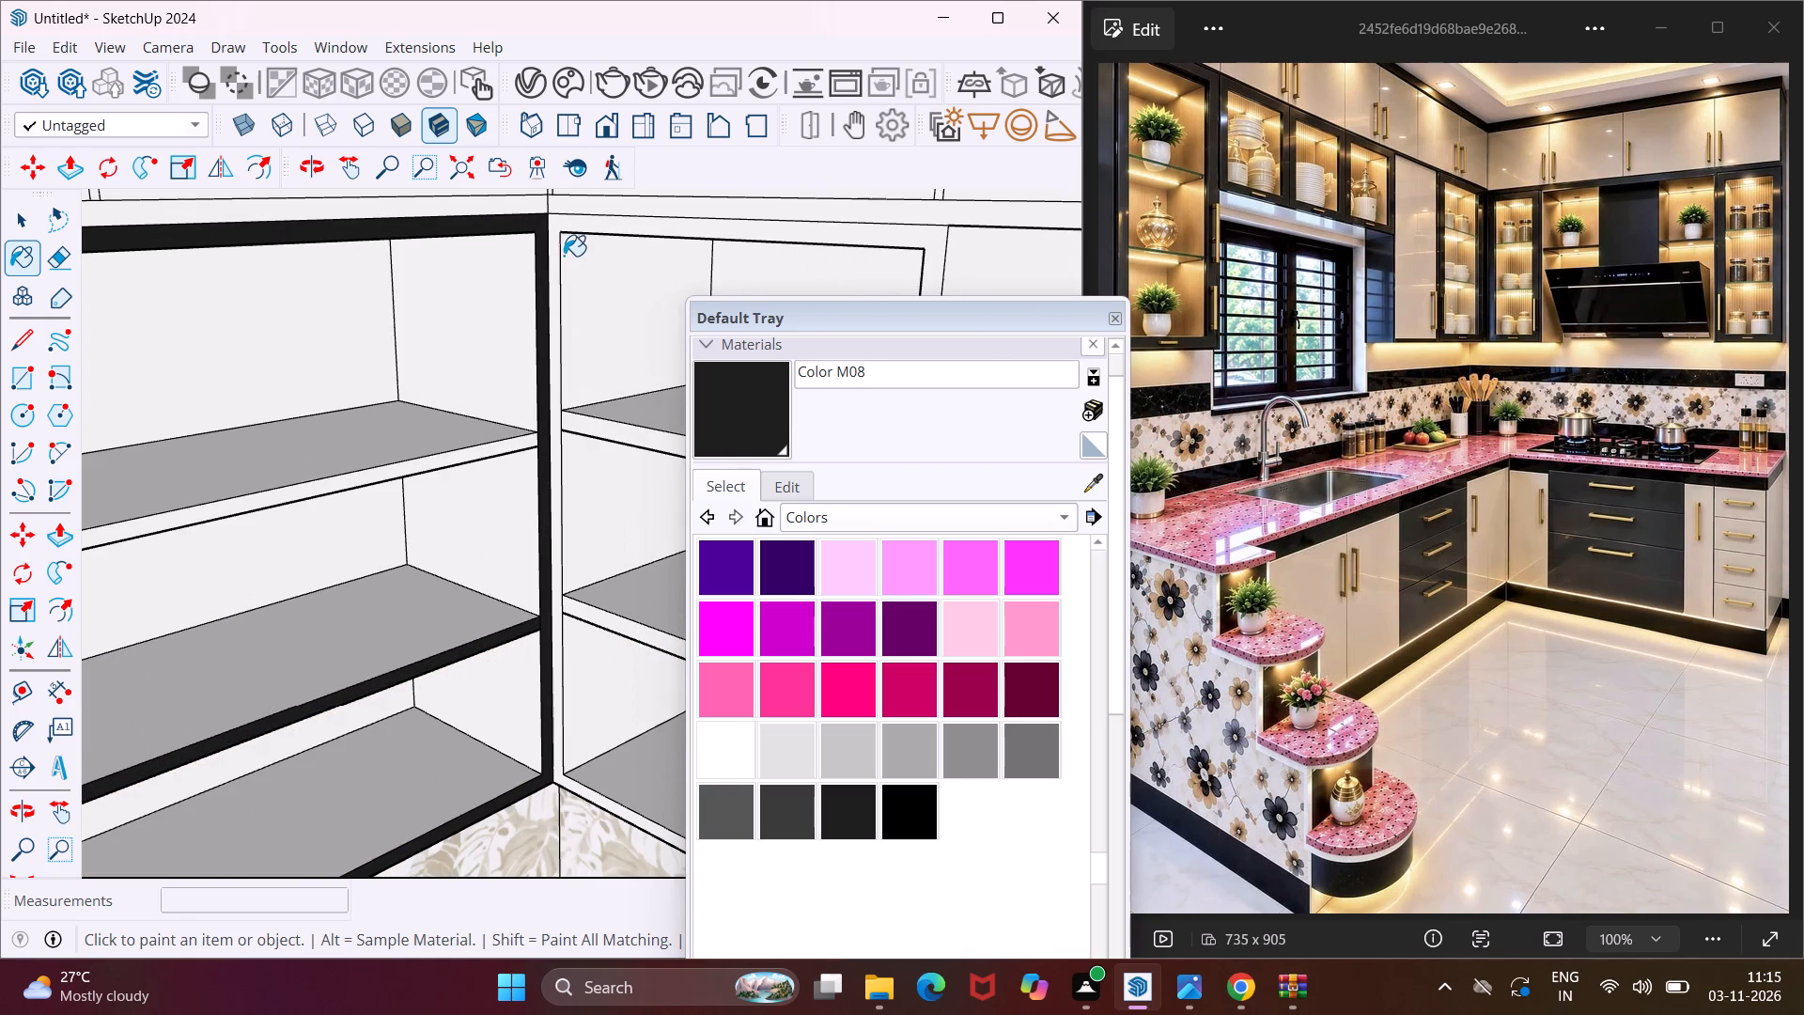
left_click(563, 255)
scroll(450, 348, "down", 1)
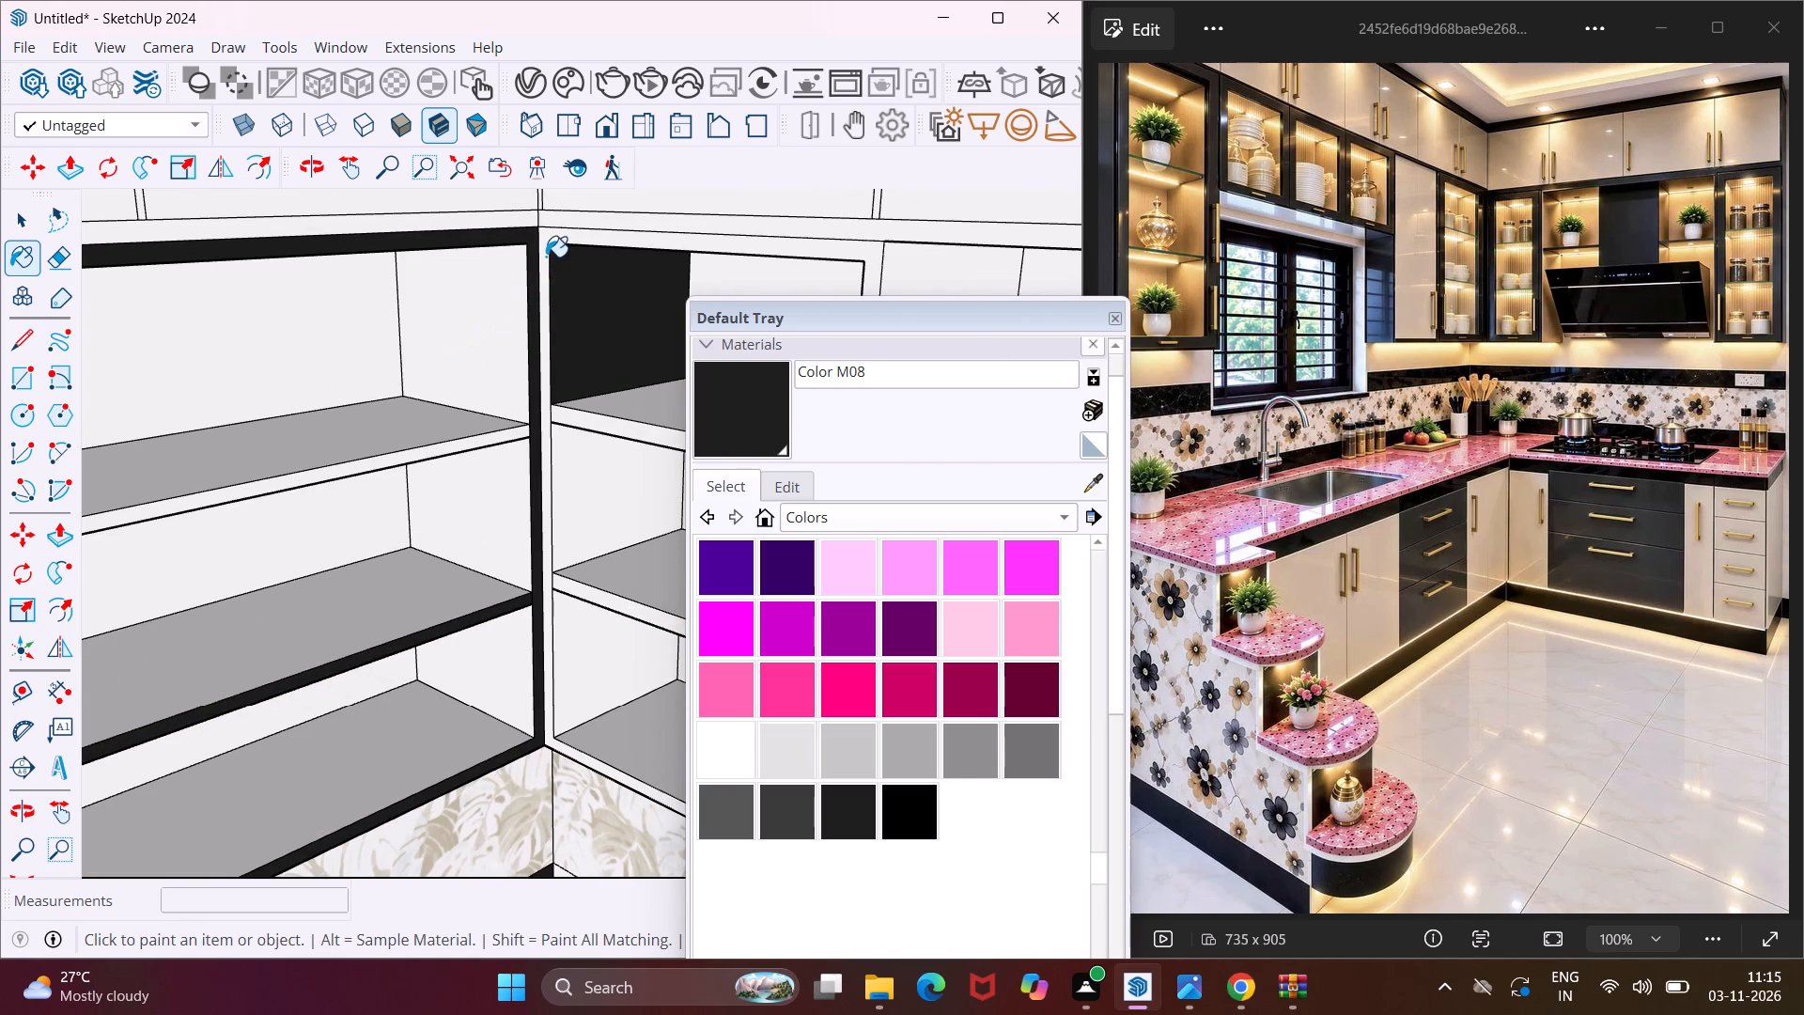
left_click(546, 257)
scroll(350, 399, "down", 10)
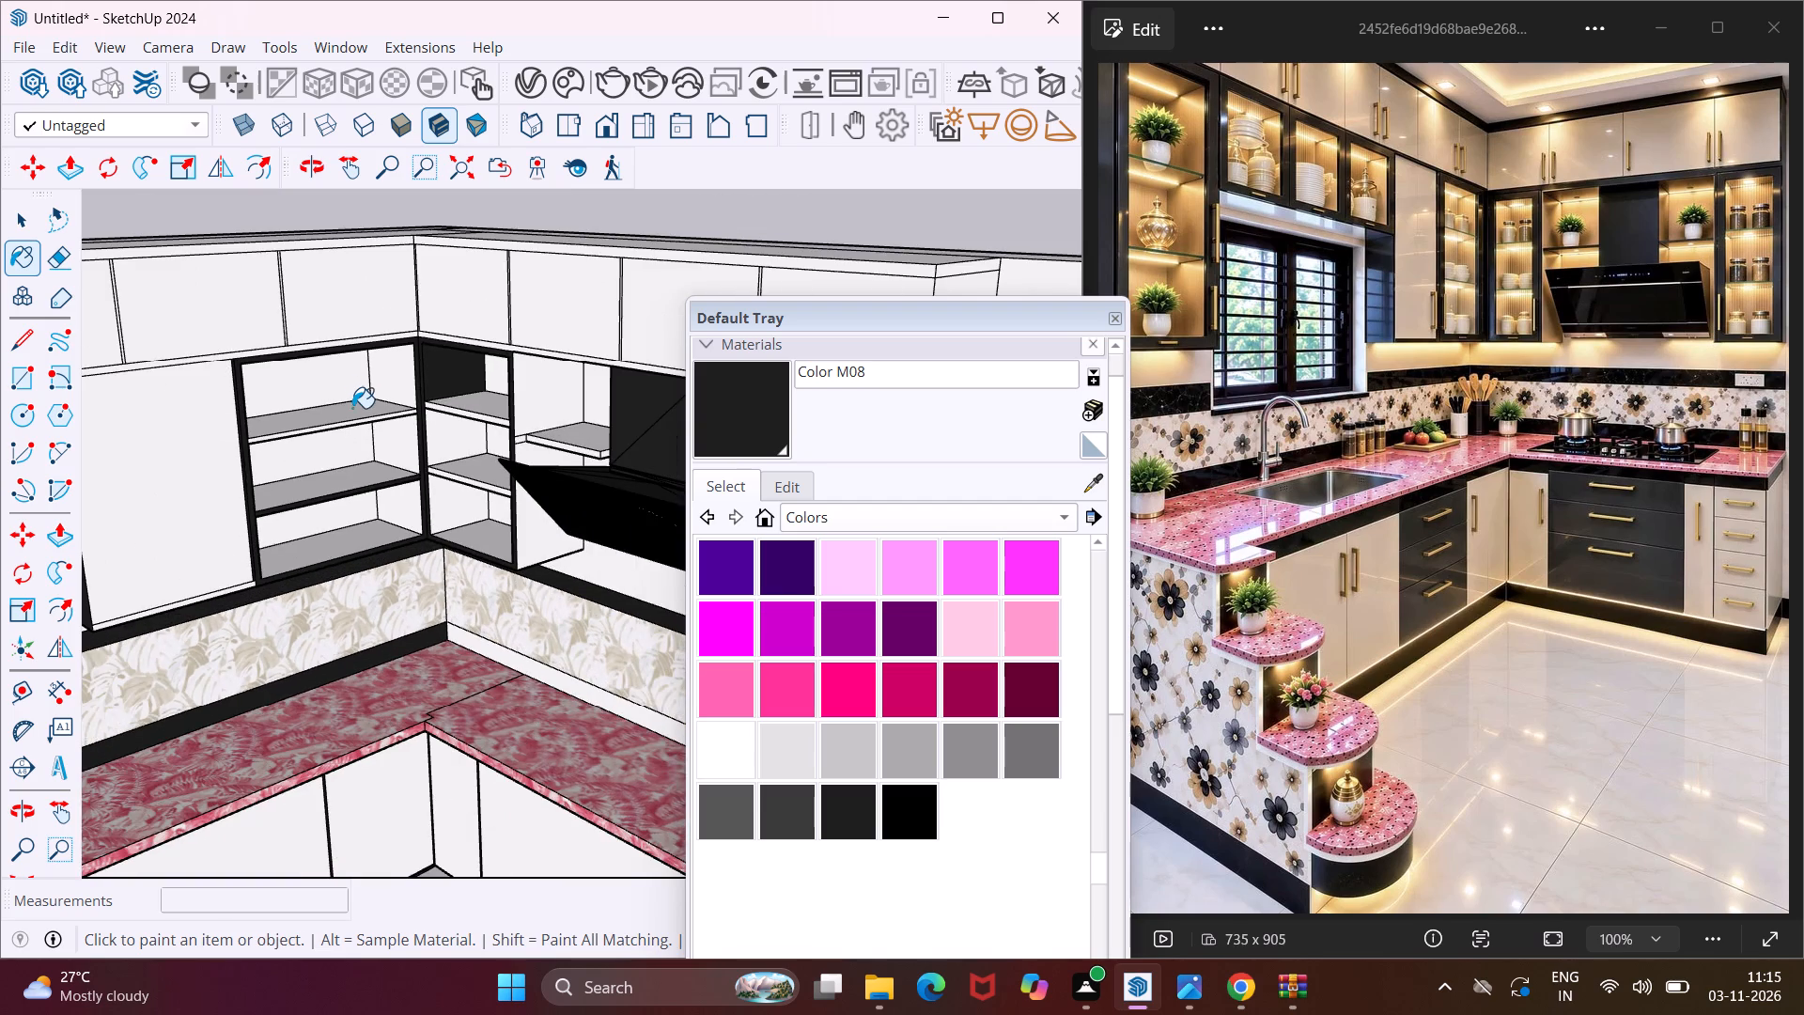
Paint the bands under the top cabinets on both walls and the window-wall door divider near the corner with Color M08.
middle_click_drag(358, 408, 552, 408)
scroll(290, 357, "up", 4)
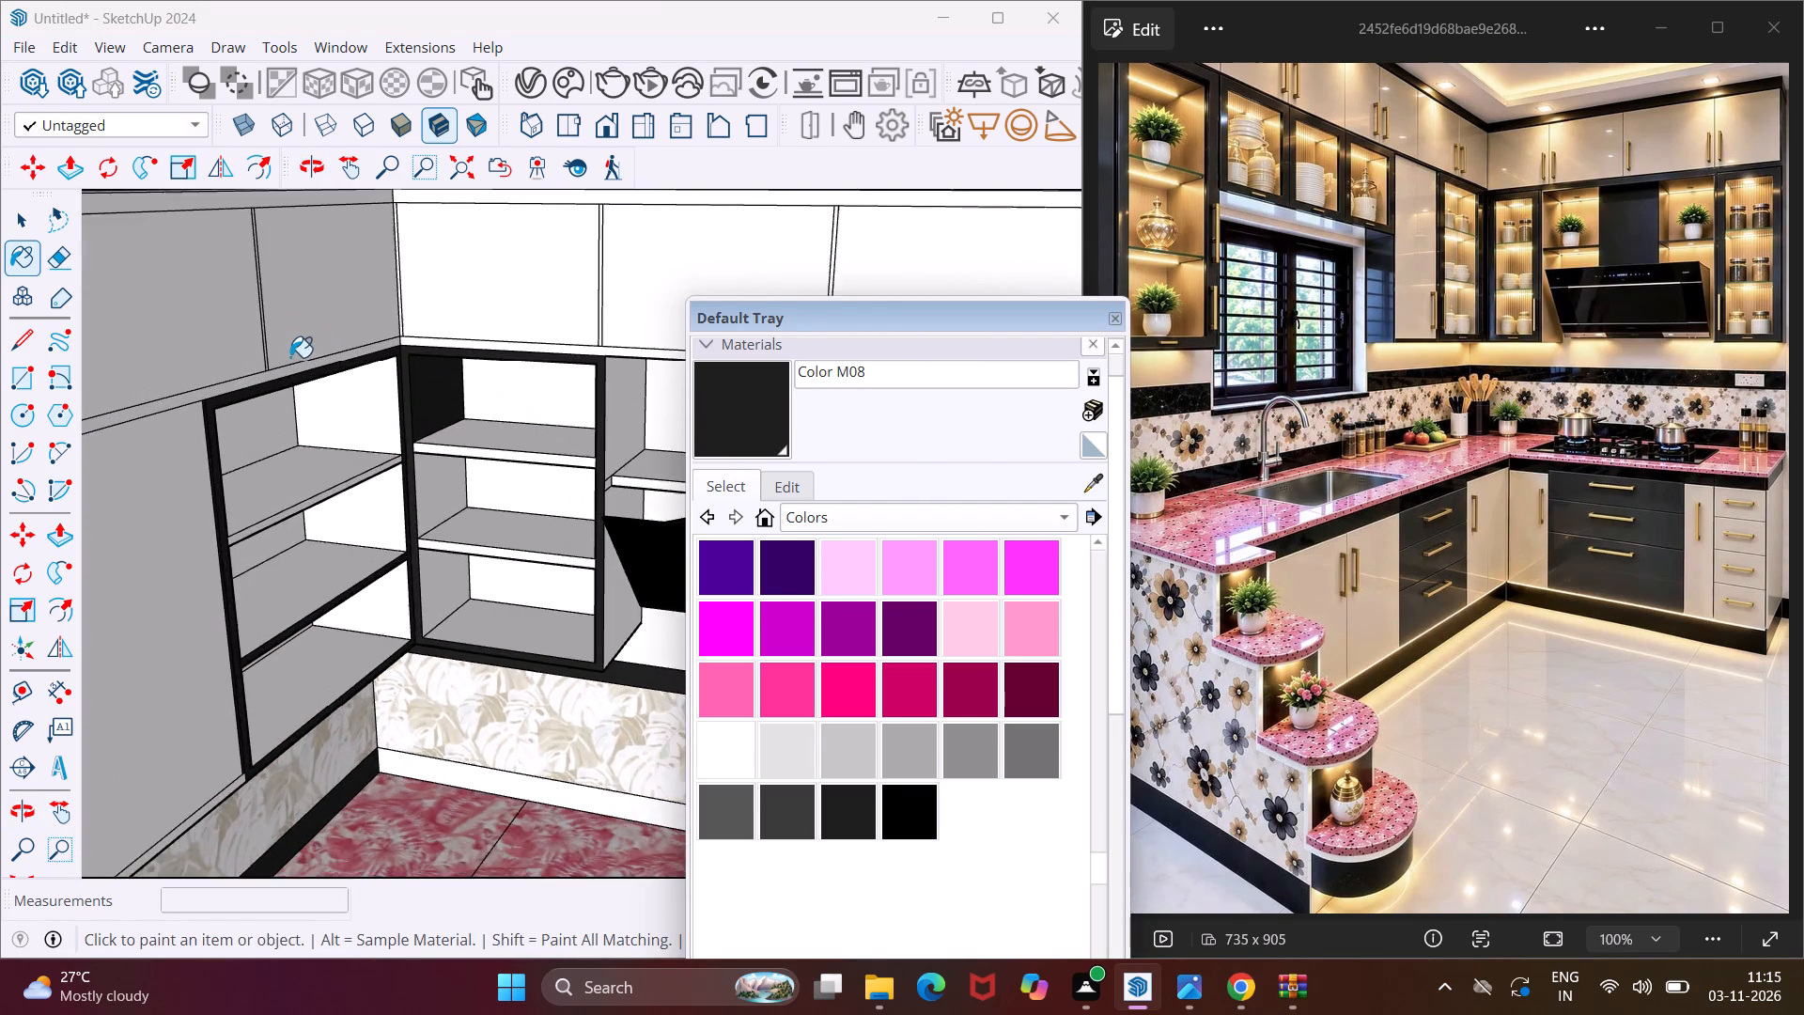
scroll(288, 359, "up", 8)
left_click(241, 395)
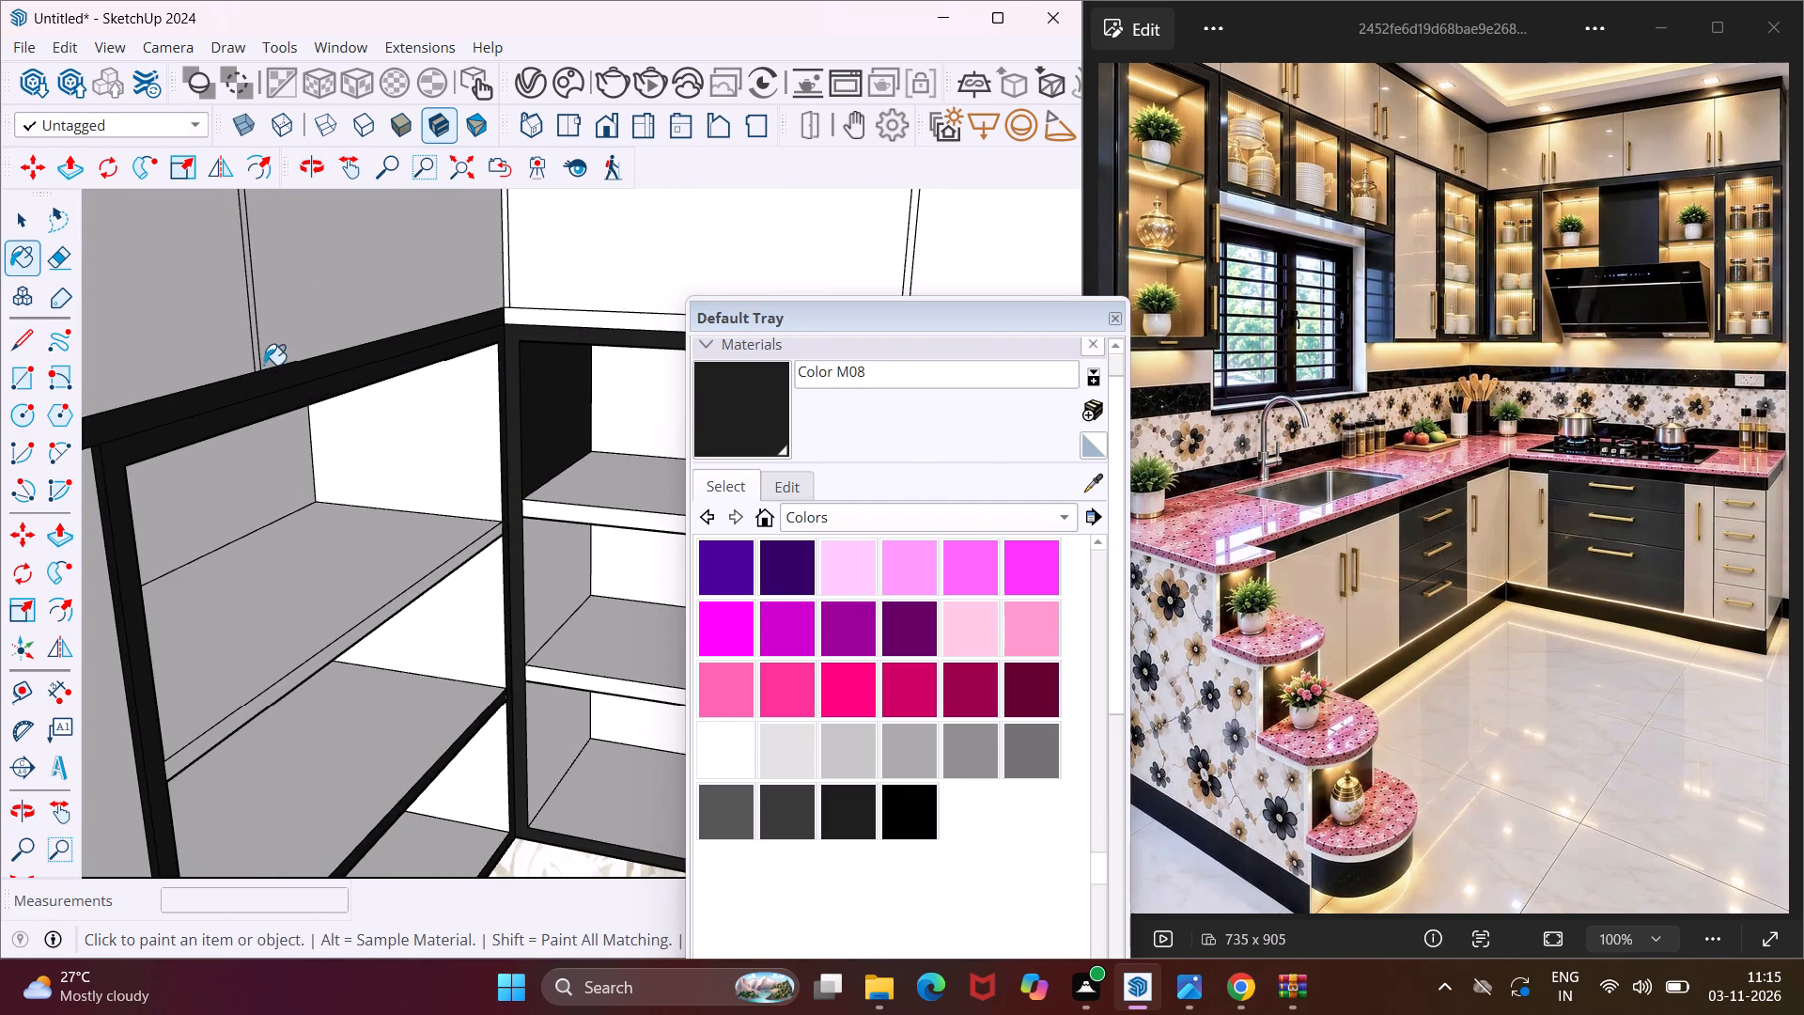
left_click(259, 362)
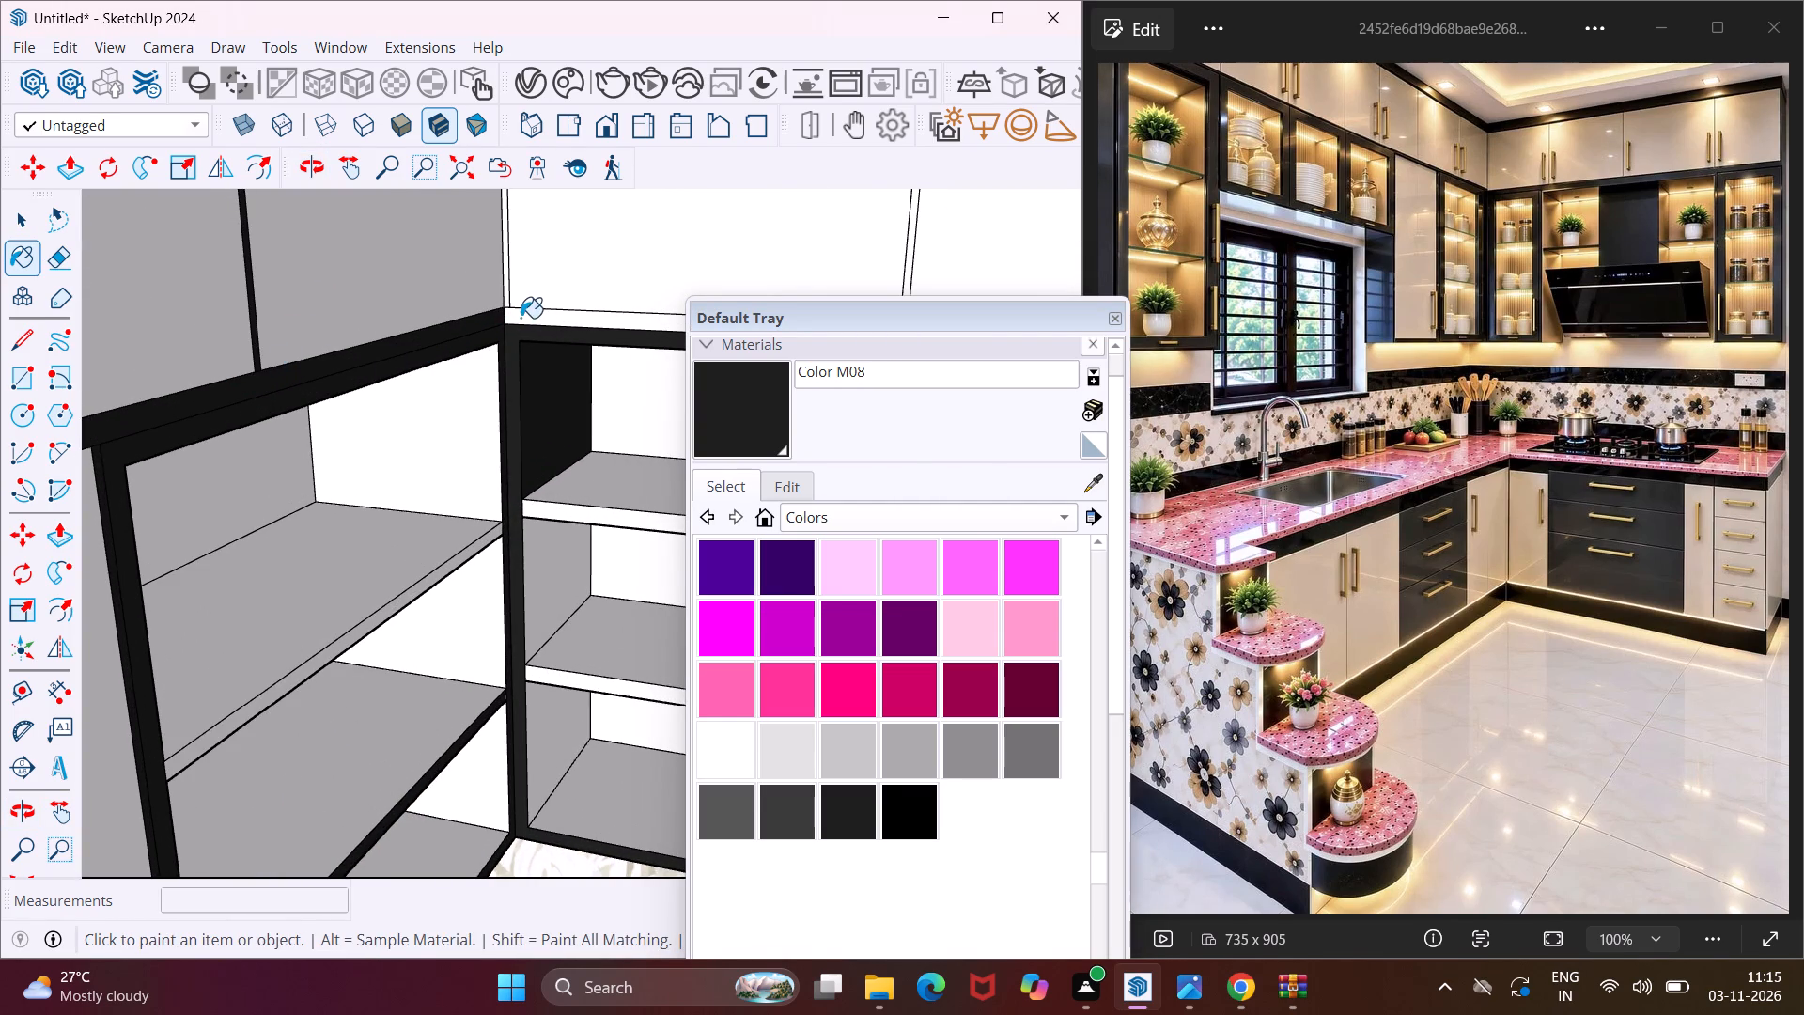
left_click(521, 318)
scroll(210, 446, "down", 10)
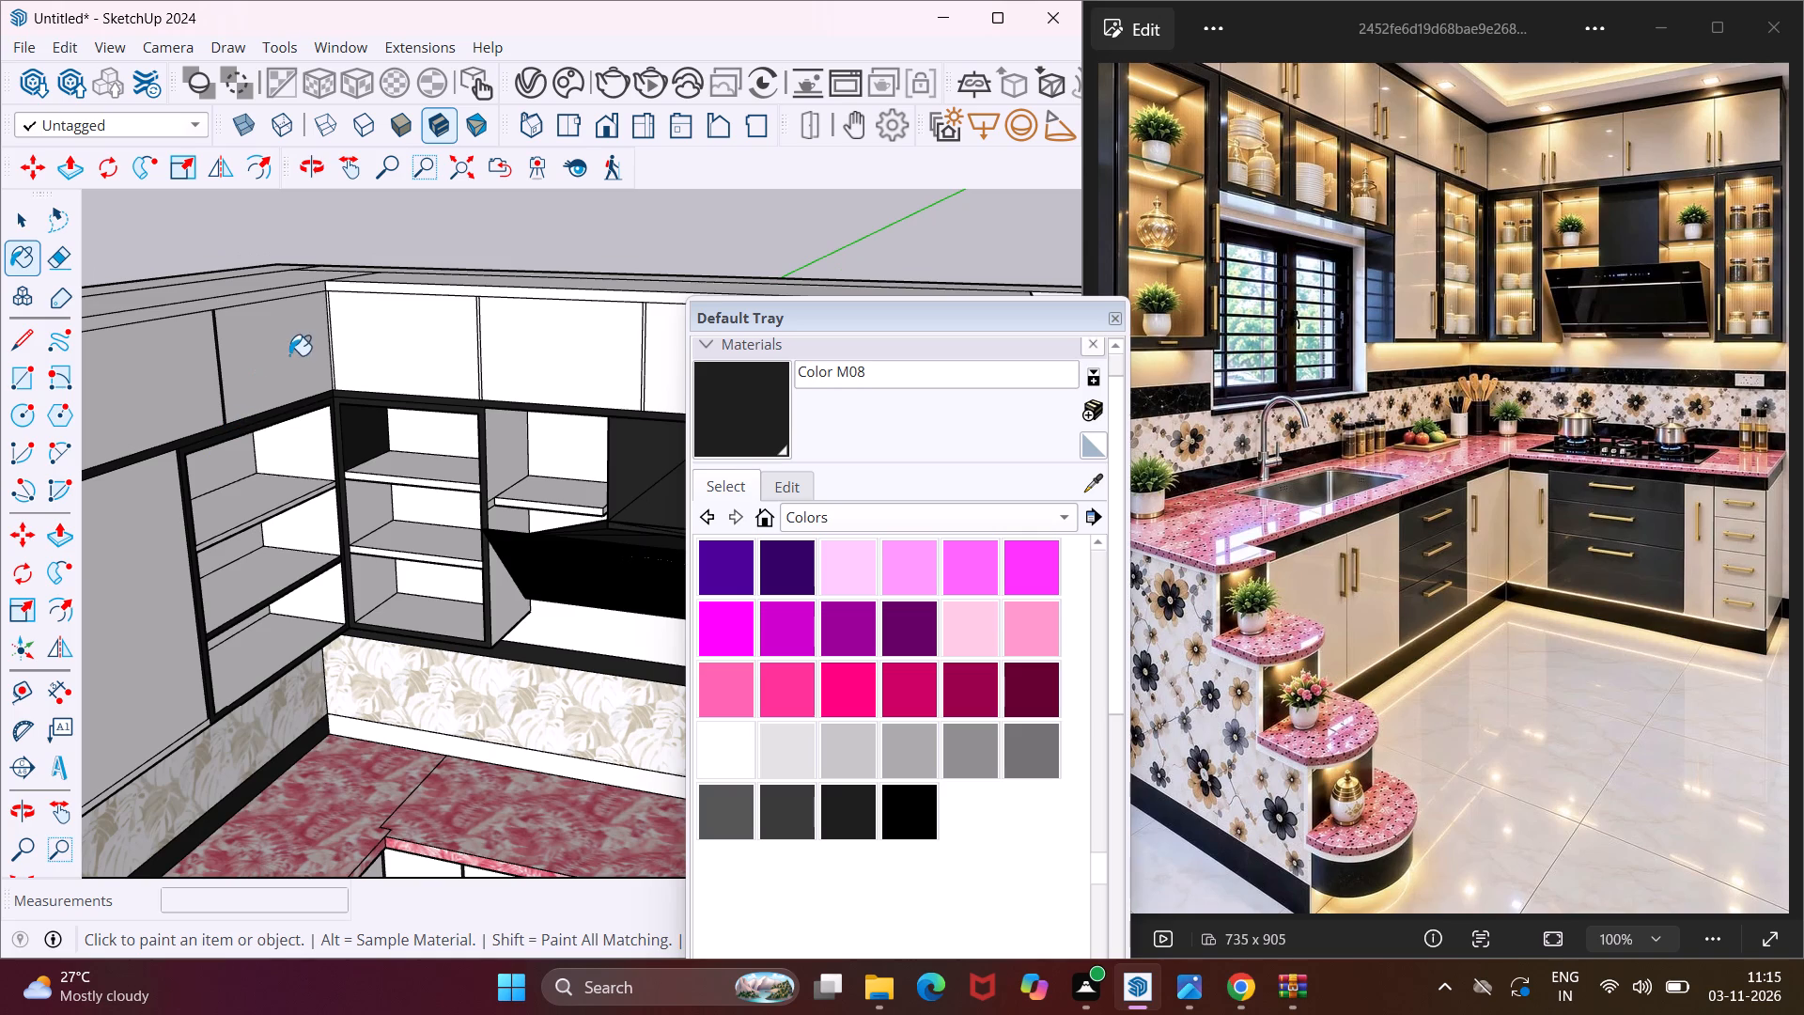
Paint the bands above the top cabinet doors on both walls and the vertical strip at their corner with Color M08.
scroll(276, 298, "up", 9)
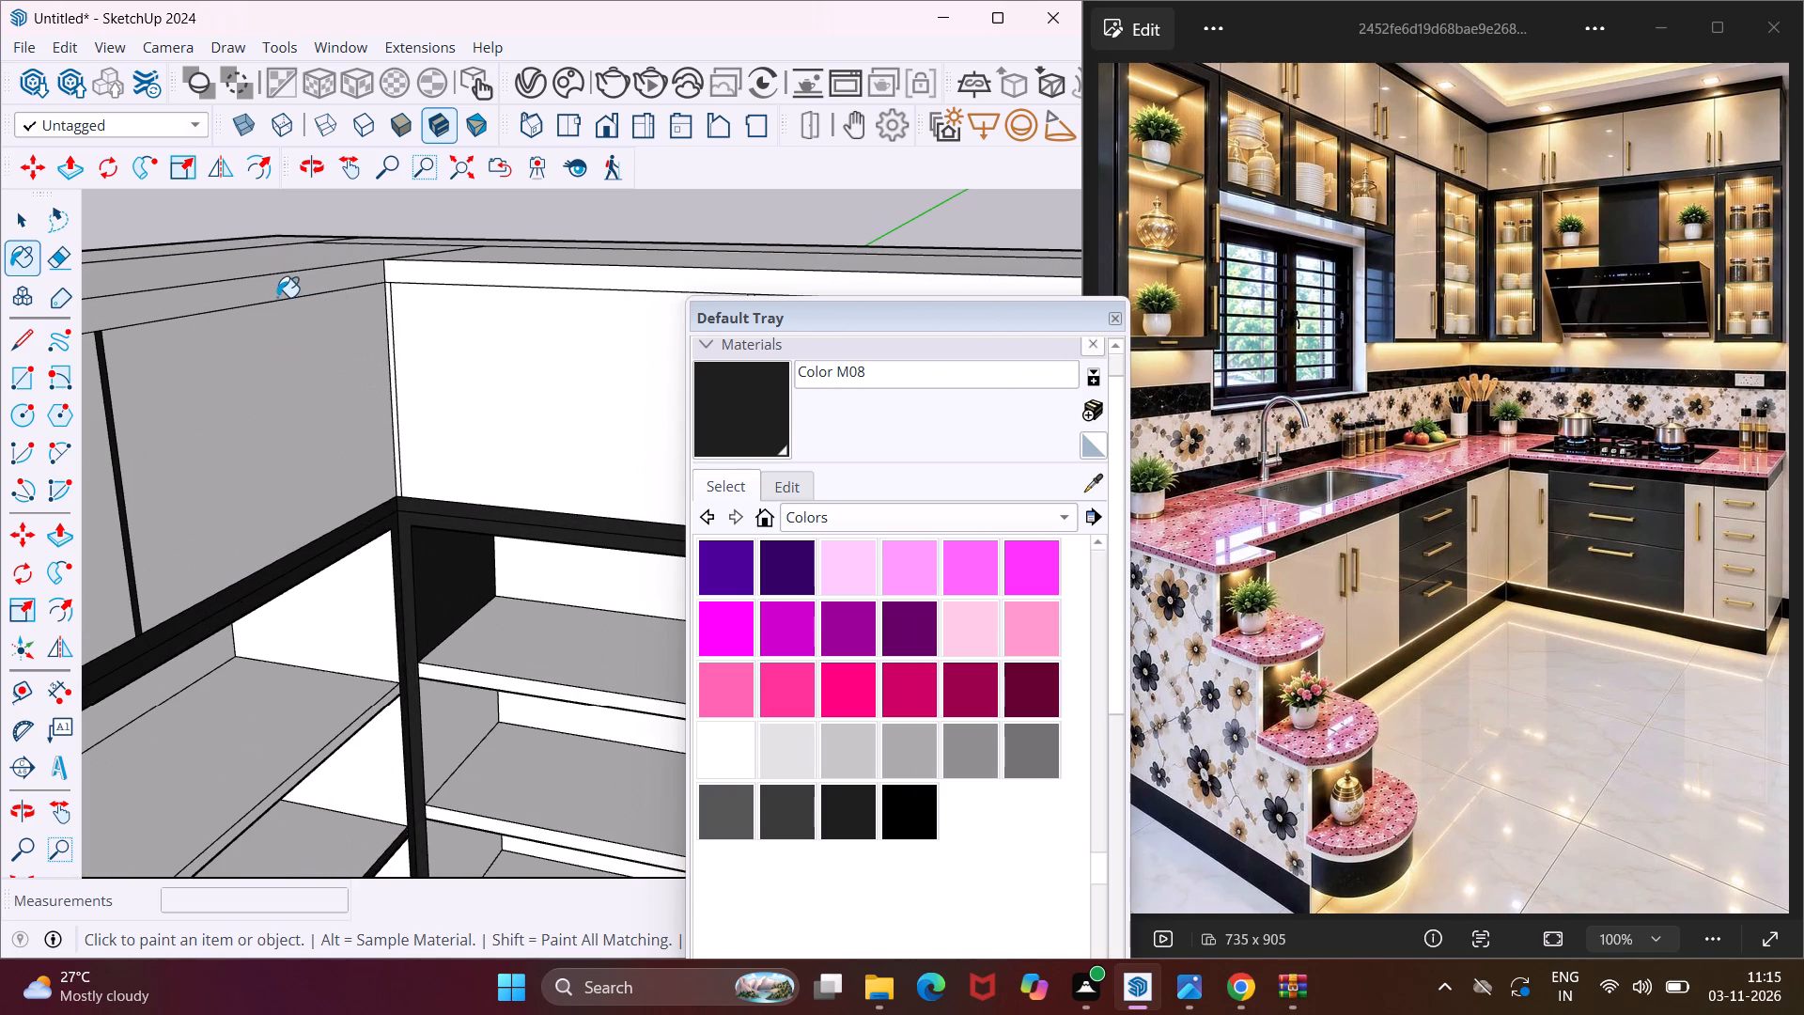
left_click(278, 293)
left_click(389, 273)
scroll(382, 297, "up", 6)
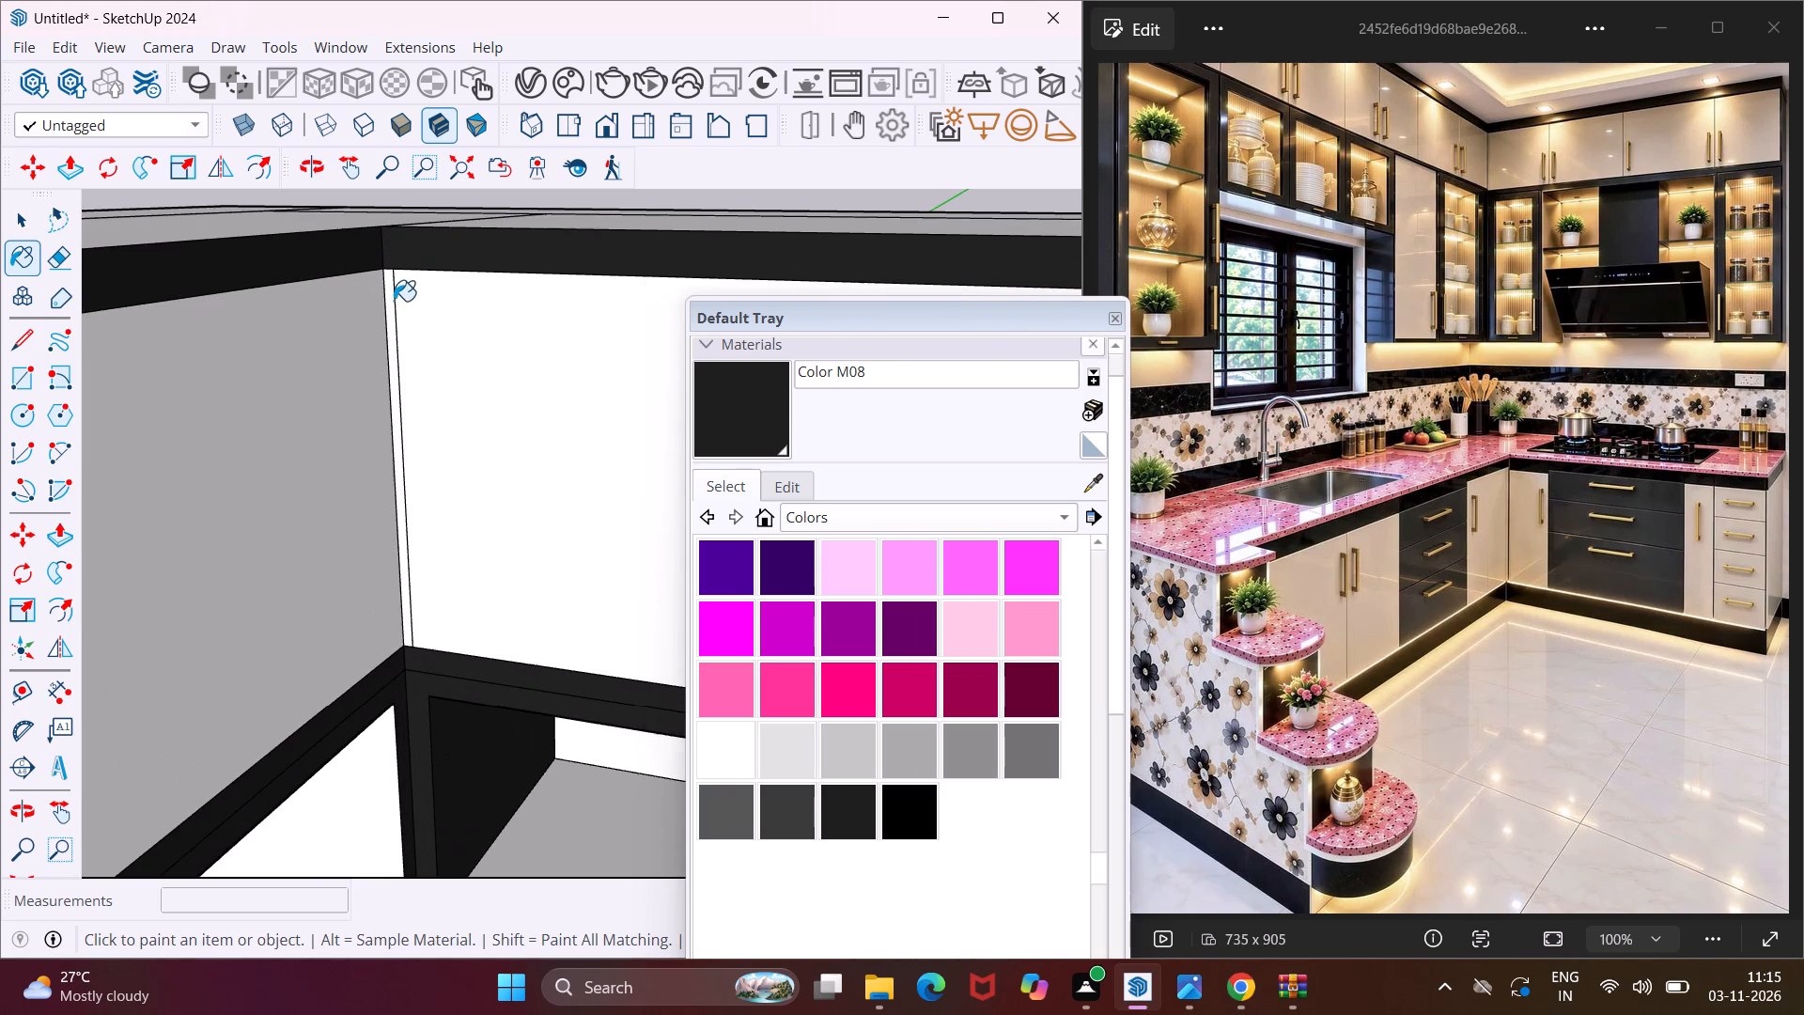
left_click(390, 294)
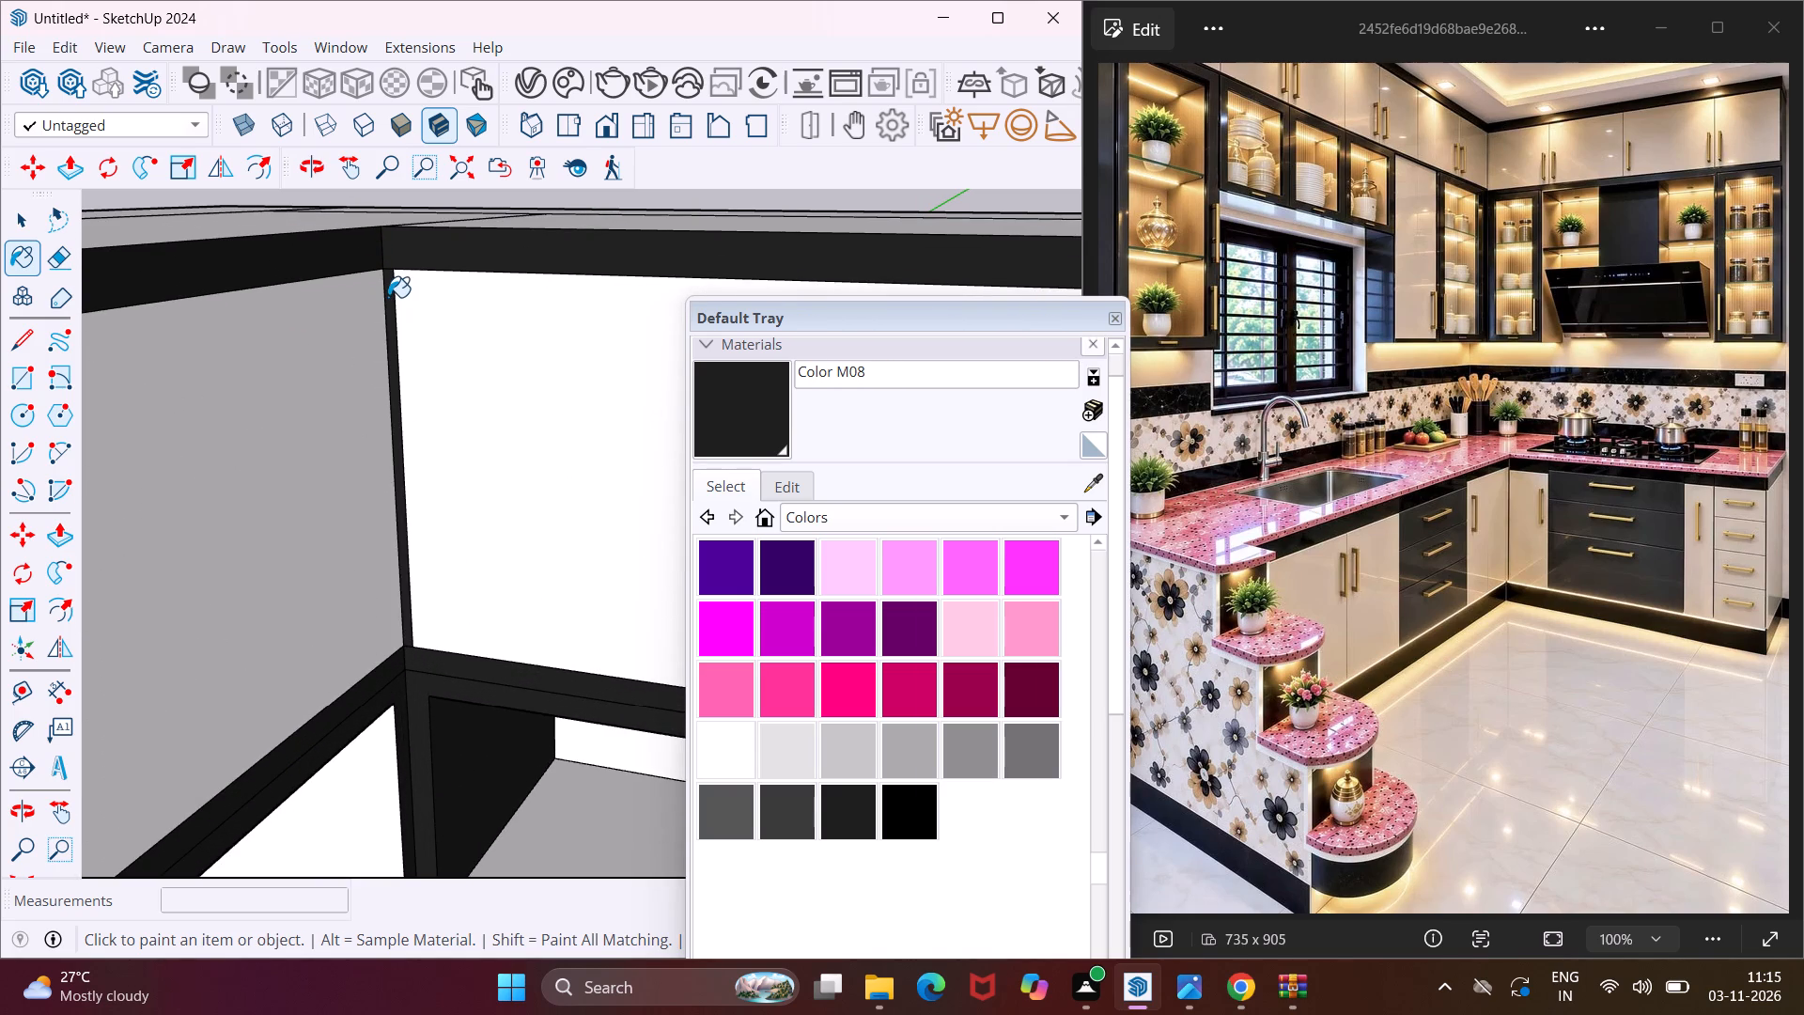
scroll(386, 304, "down", 6)
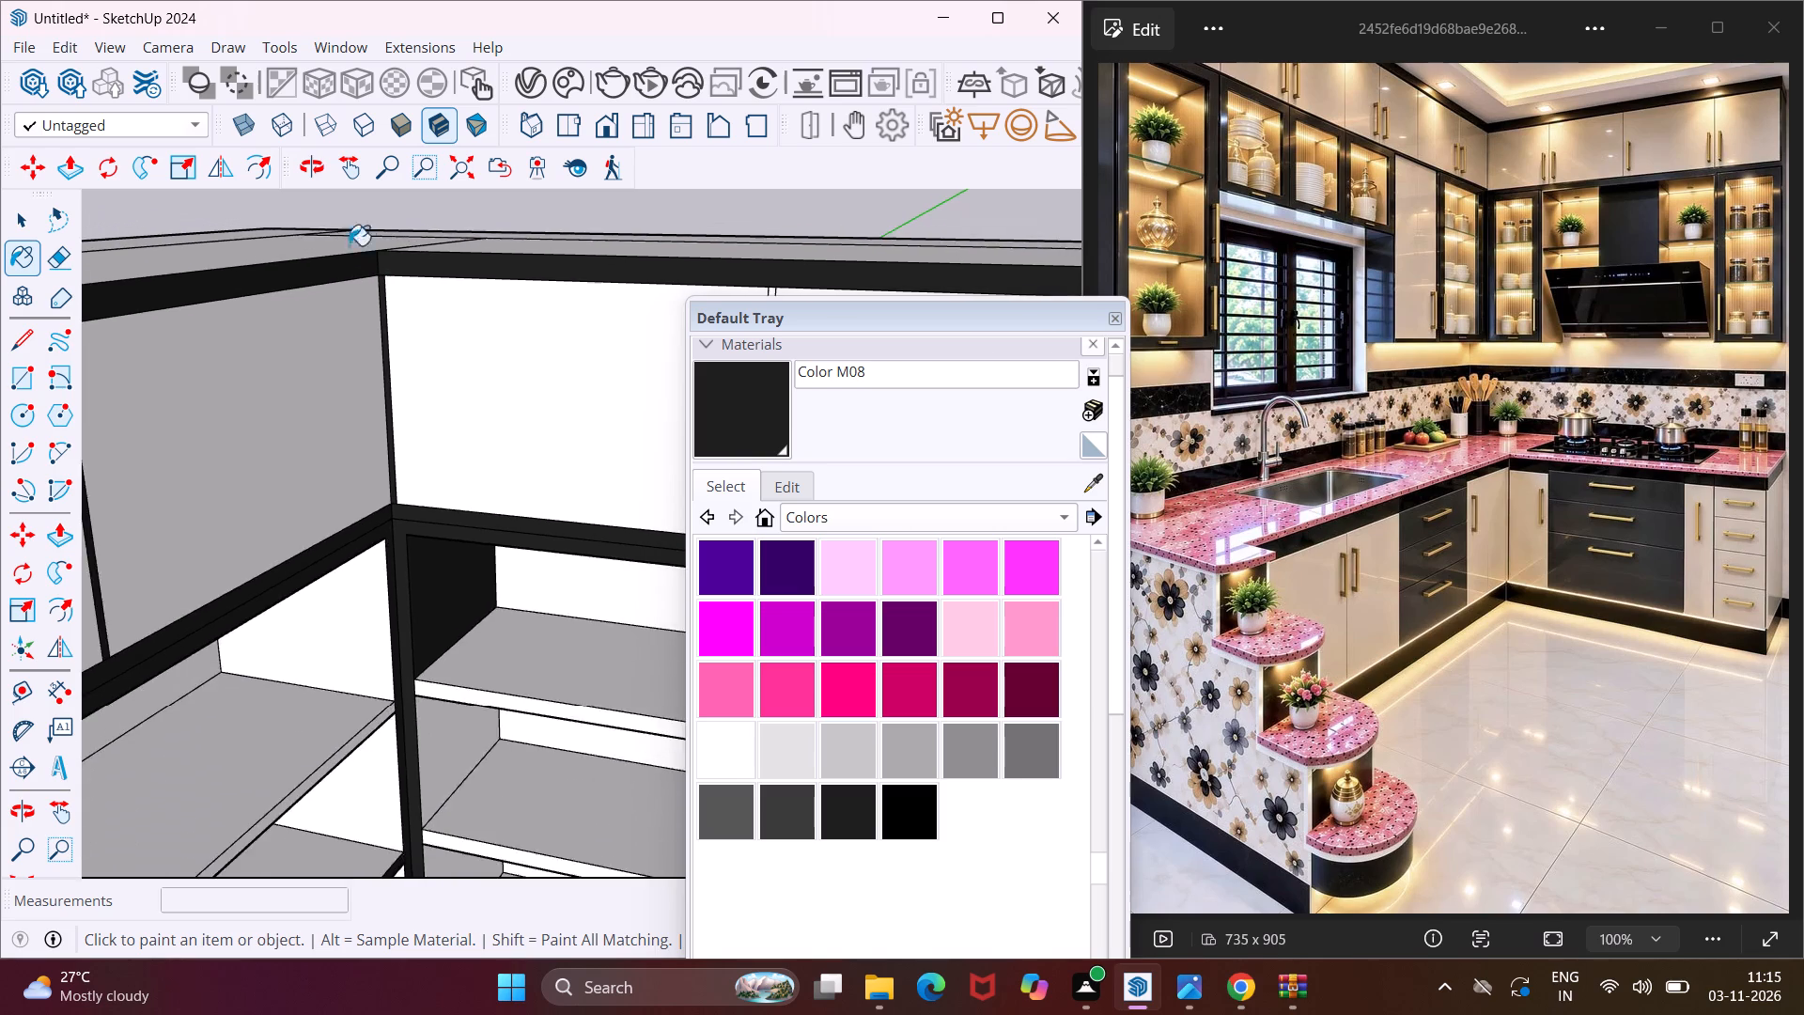
scroll(337, 239, "down", 9)
Paint the divider between the first two top cabinet doors from the corner on the range-hood wall with Color M08.
middle_click_drag(340, 252, 550, 243)
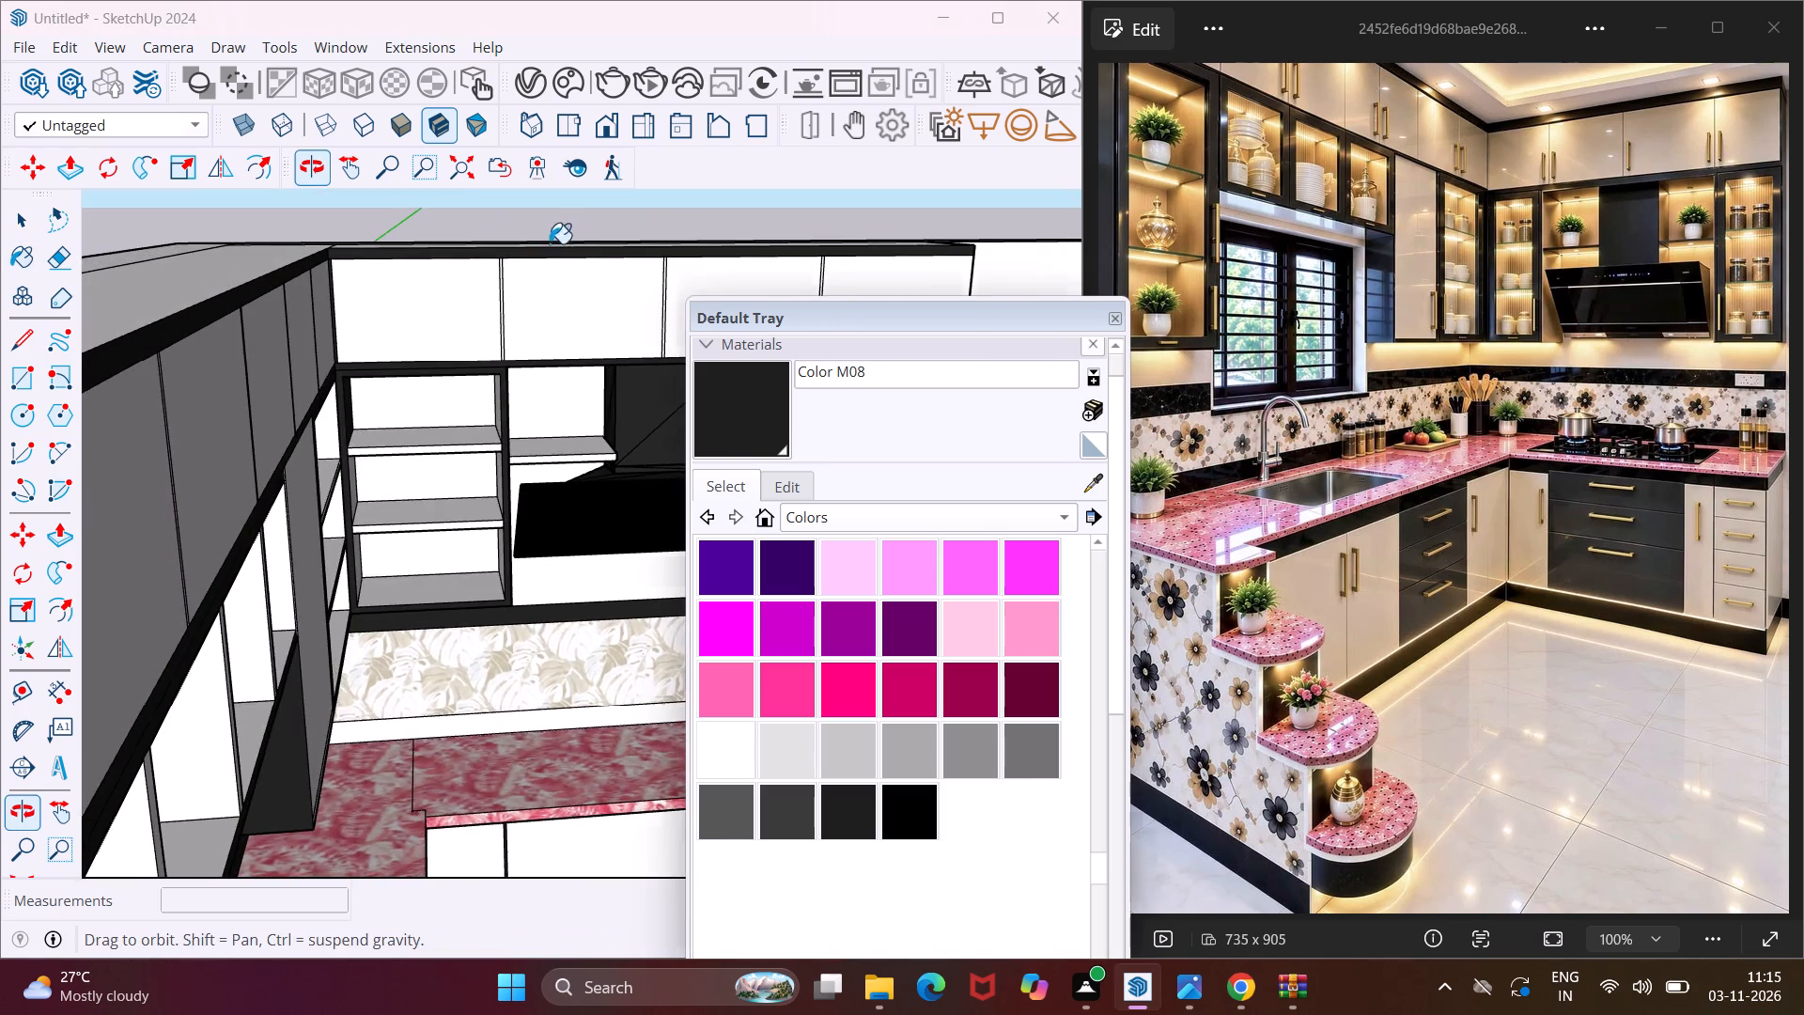
scroll(510, 263, "up", 4)
scroll(508, 263, "down", 1)
scroll(508, 263, "up", 11)
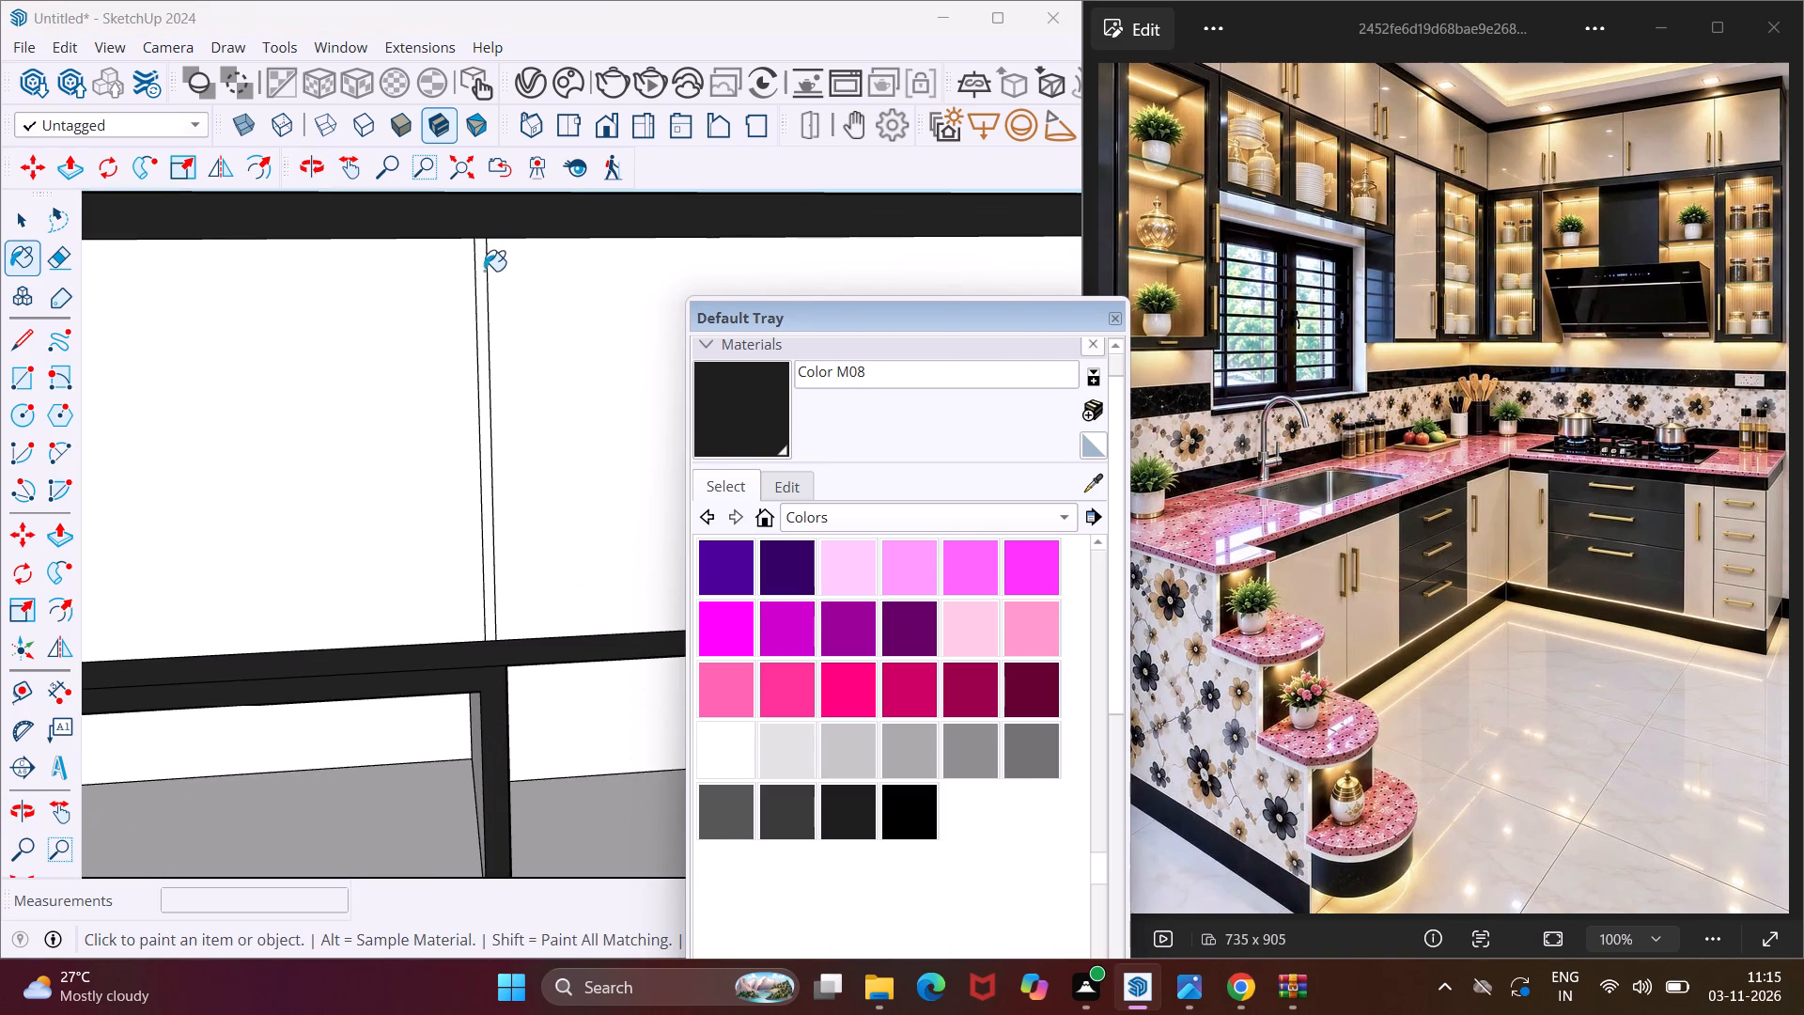
left_click(476, 266)
left_click(482, 268)
scroll(204, 349, "down", 6)
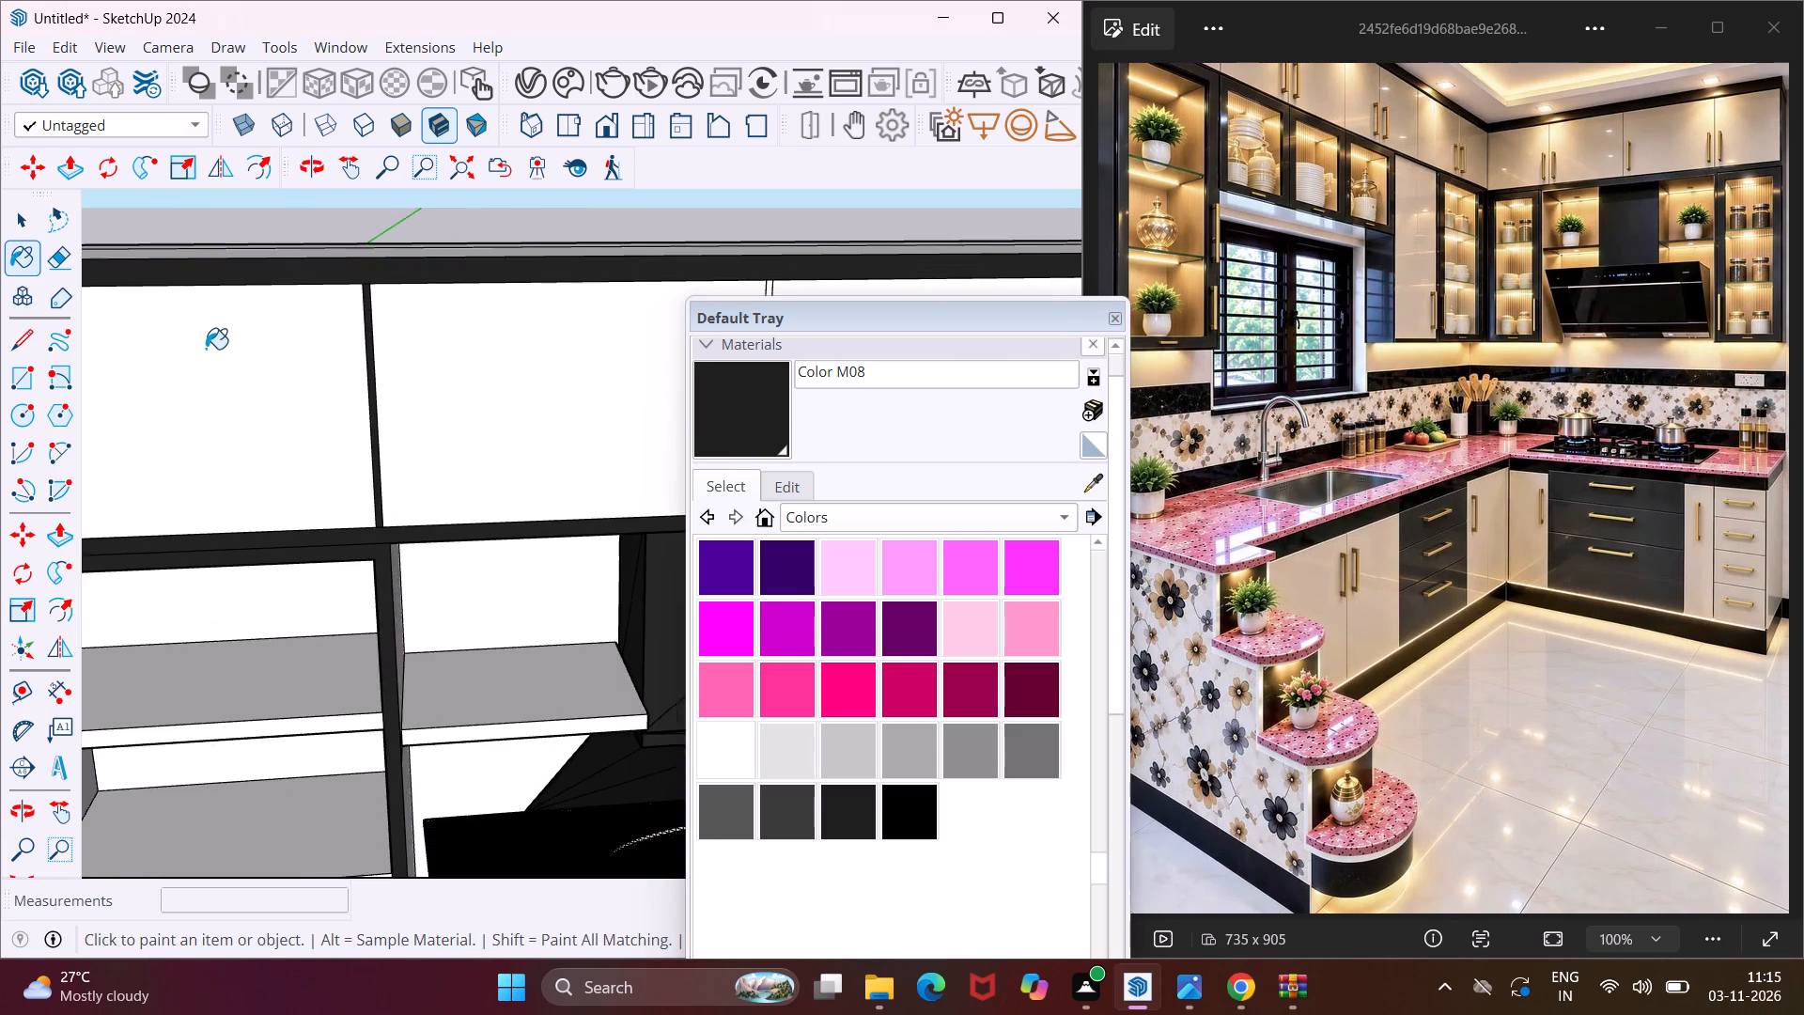
scroll(206, 349, "down", 14)
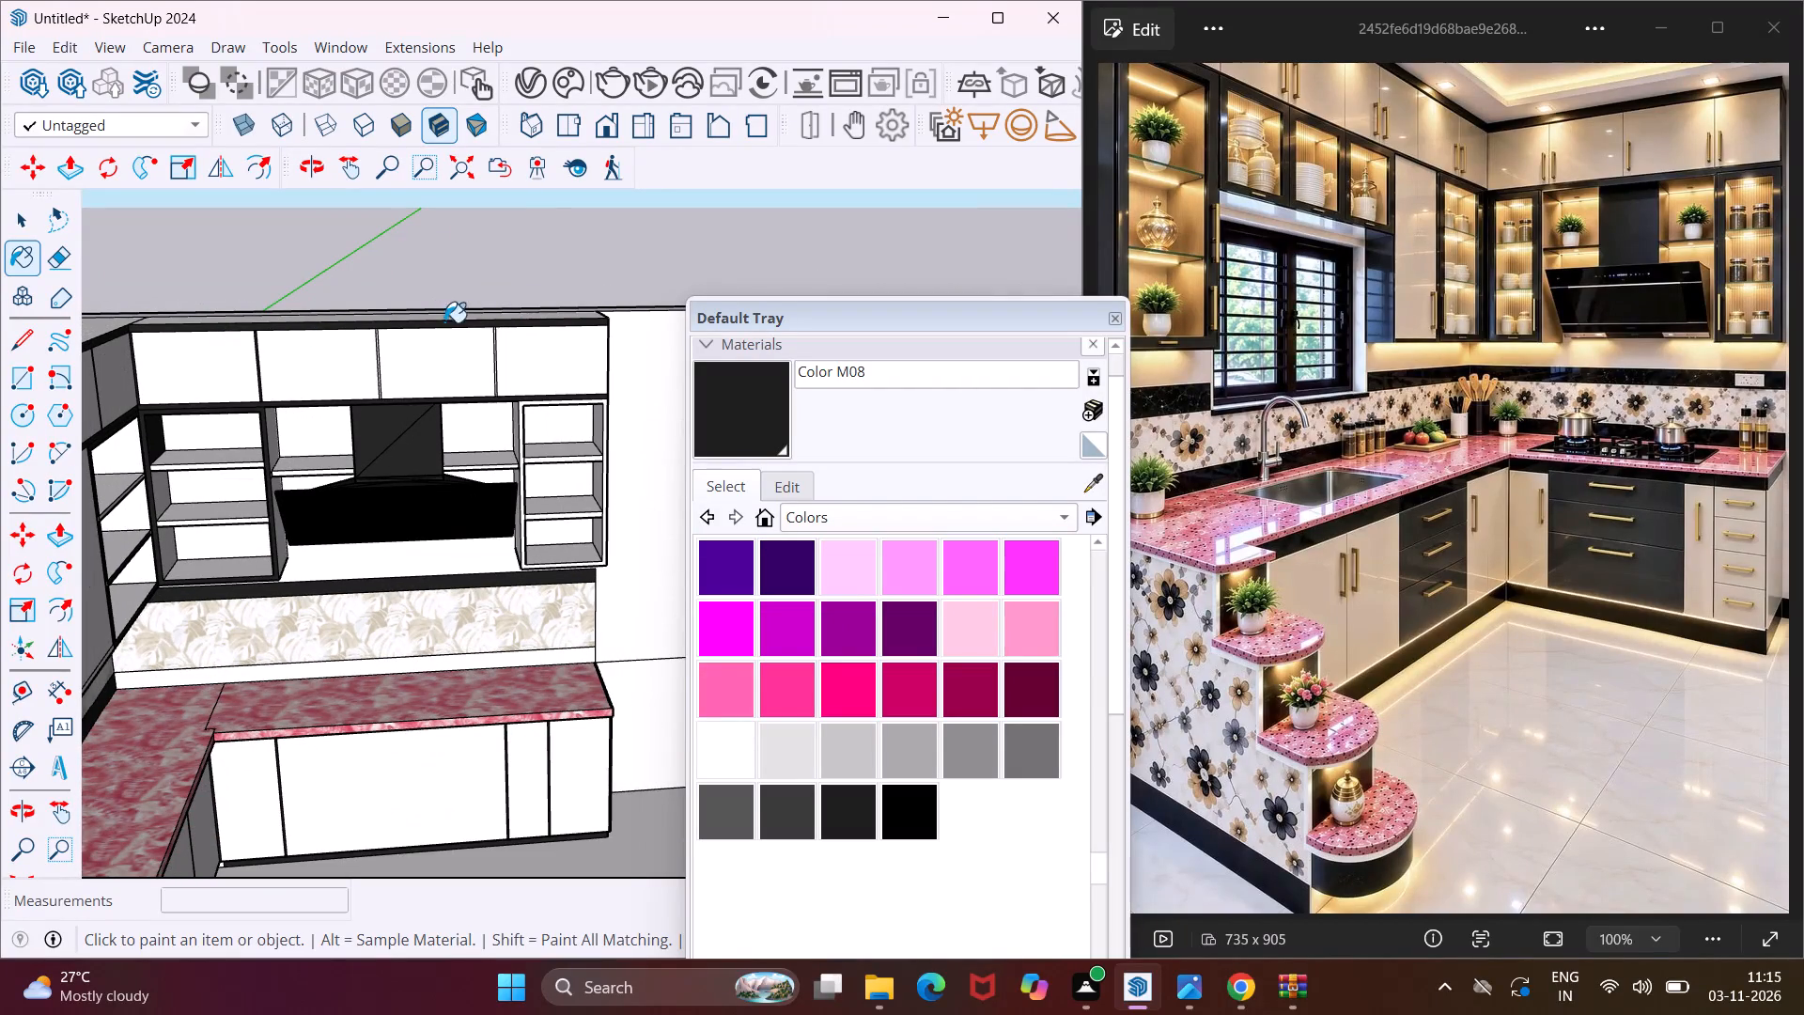
Paint the divider beside the last top cabinet door at the free end of the range-hood wall with Color M08.
scroll(550, 320, "up", 8)
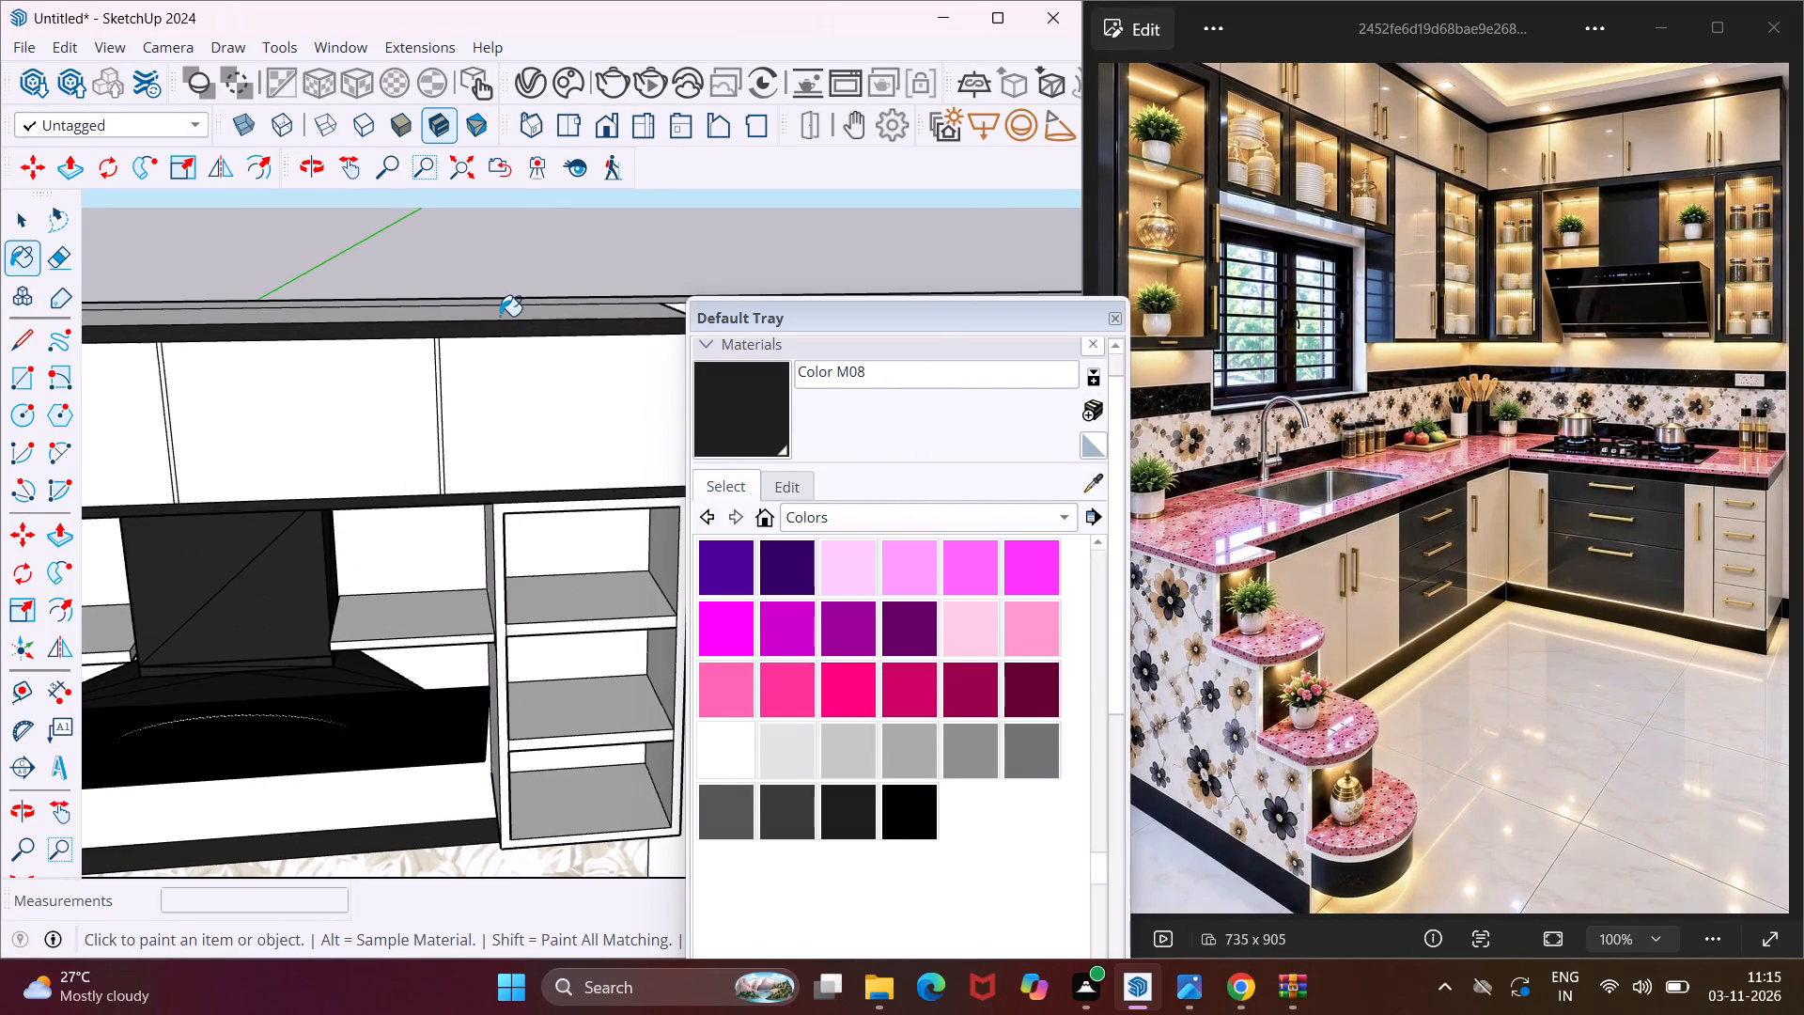
scroll(499, 317, "up", 11)
left_click(392, 374)
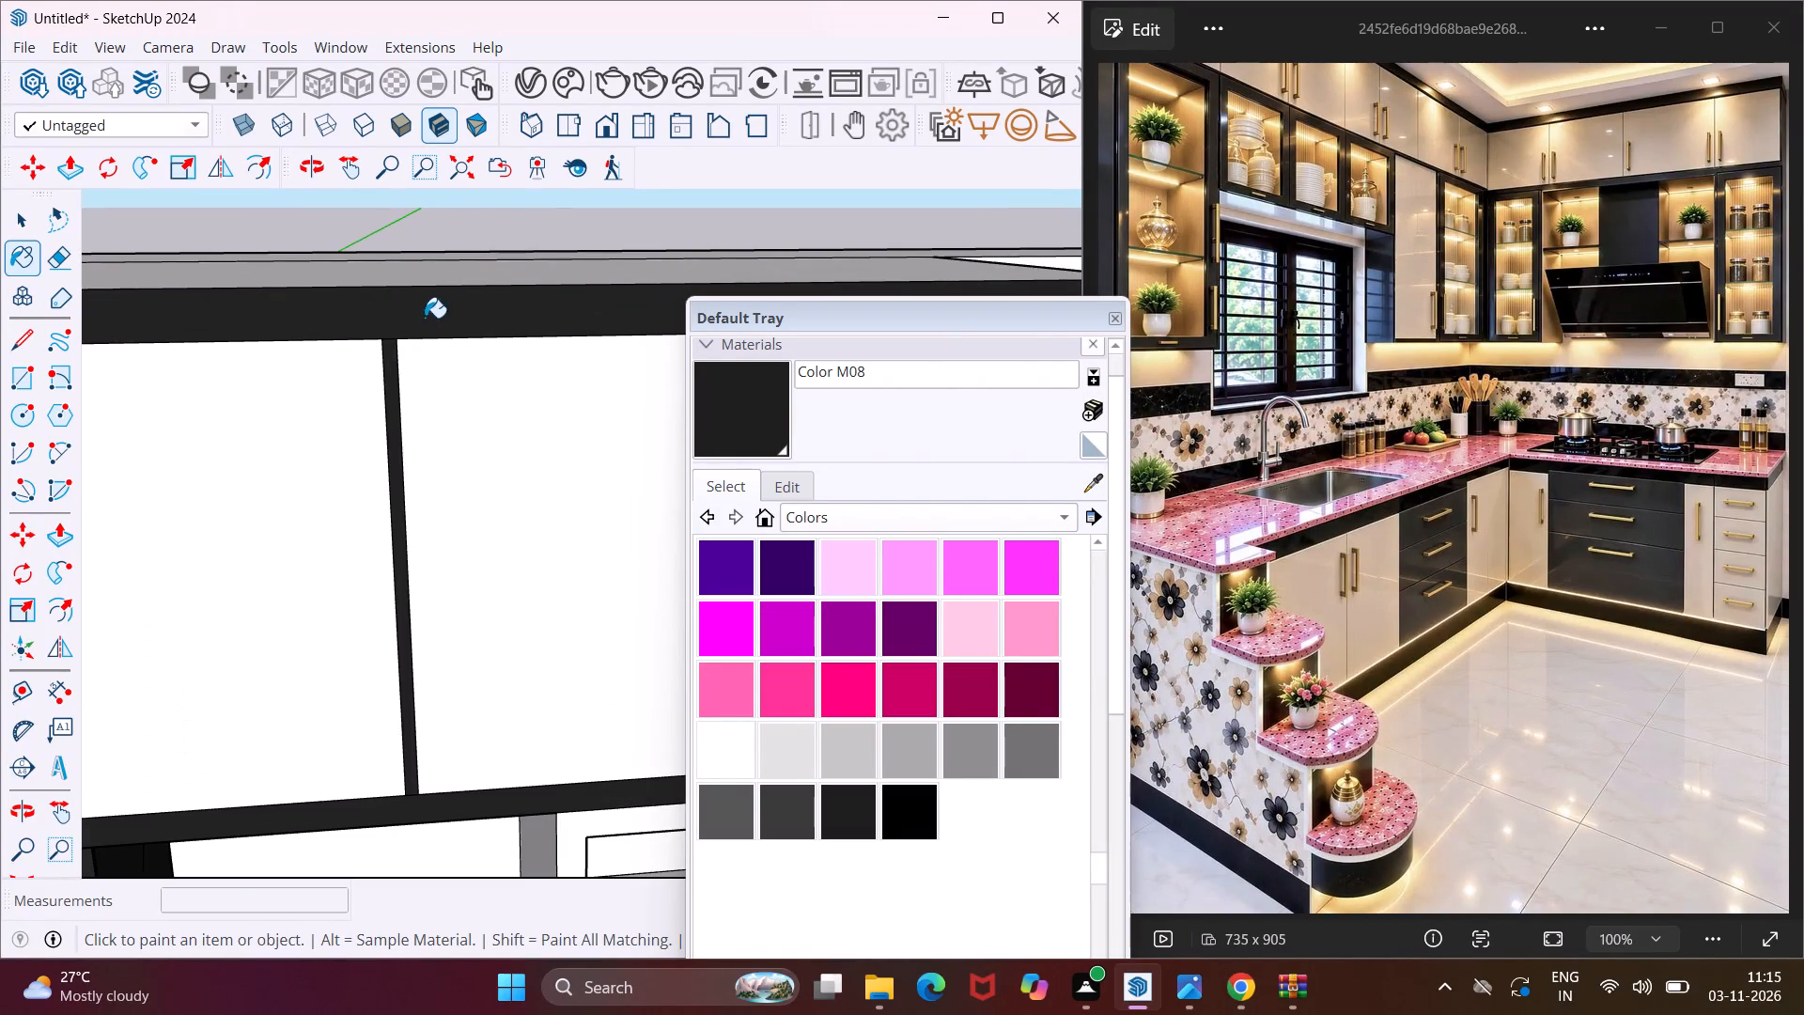
scroll(434, 295, "down", 8)
scroll(212, 355, "down", 5)
Paint the middle divider between the top cabinet doors above the range hood with Color M08, keeping the doors unpainted.
middle_click_drag(227, 370, 249, 370)
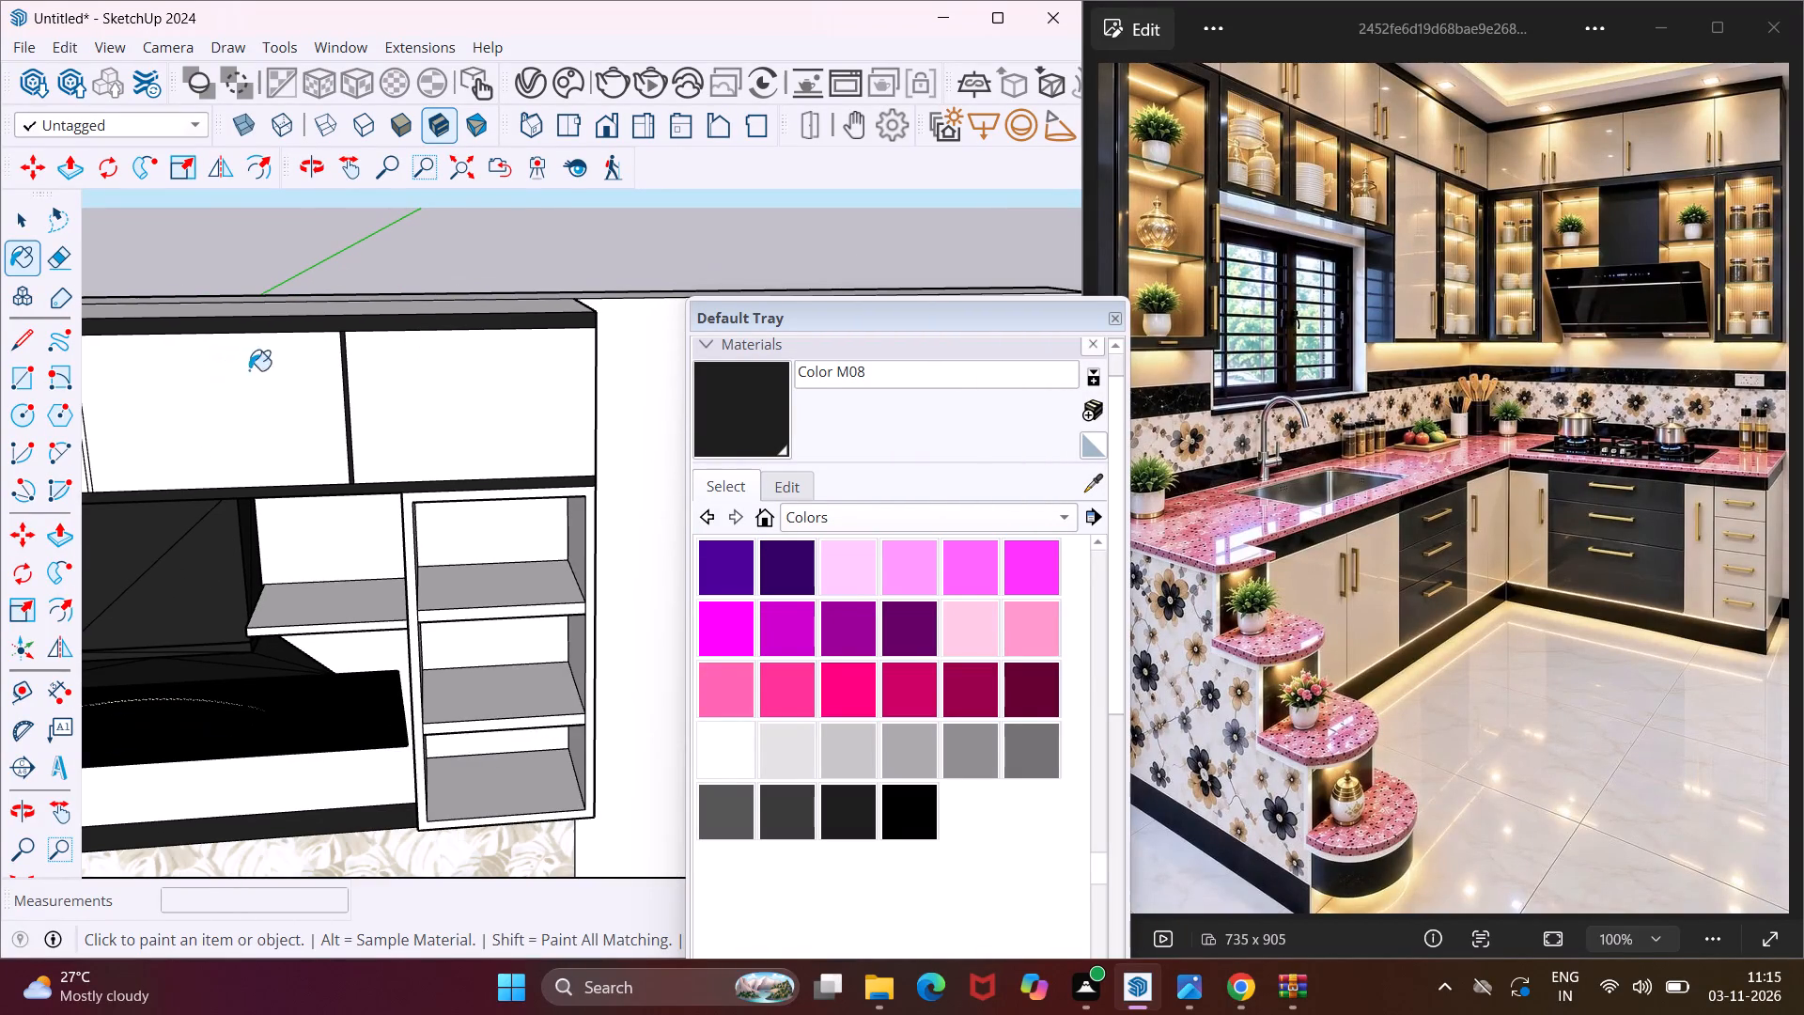
middle_click_drag(249, 370, 537, 369)
scroll(528, 353, "down", 2)
scroll(262, 372, "up", 3)
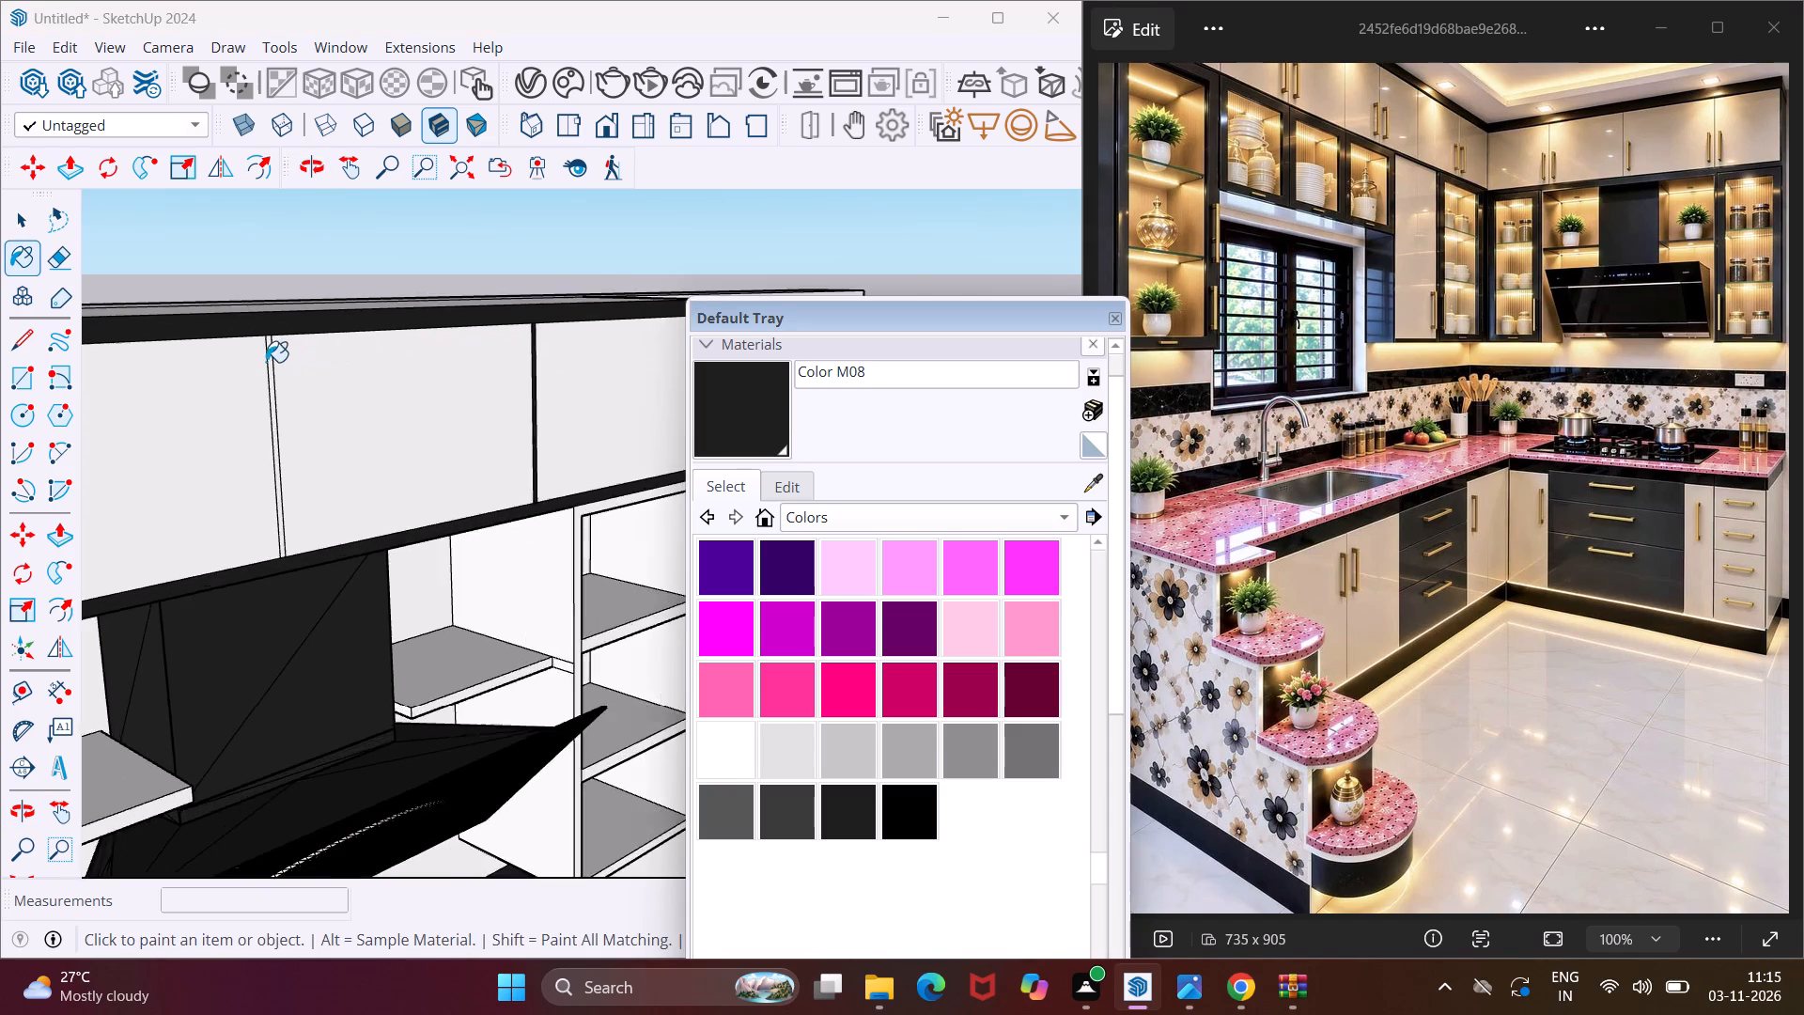
scroll(266, 362, "up", 8)
left_click(276, 342)
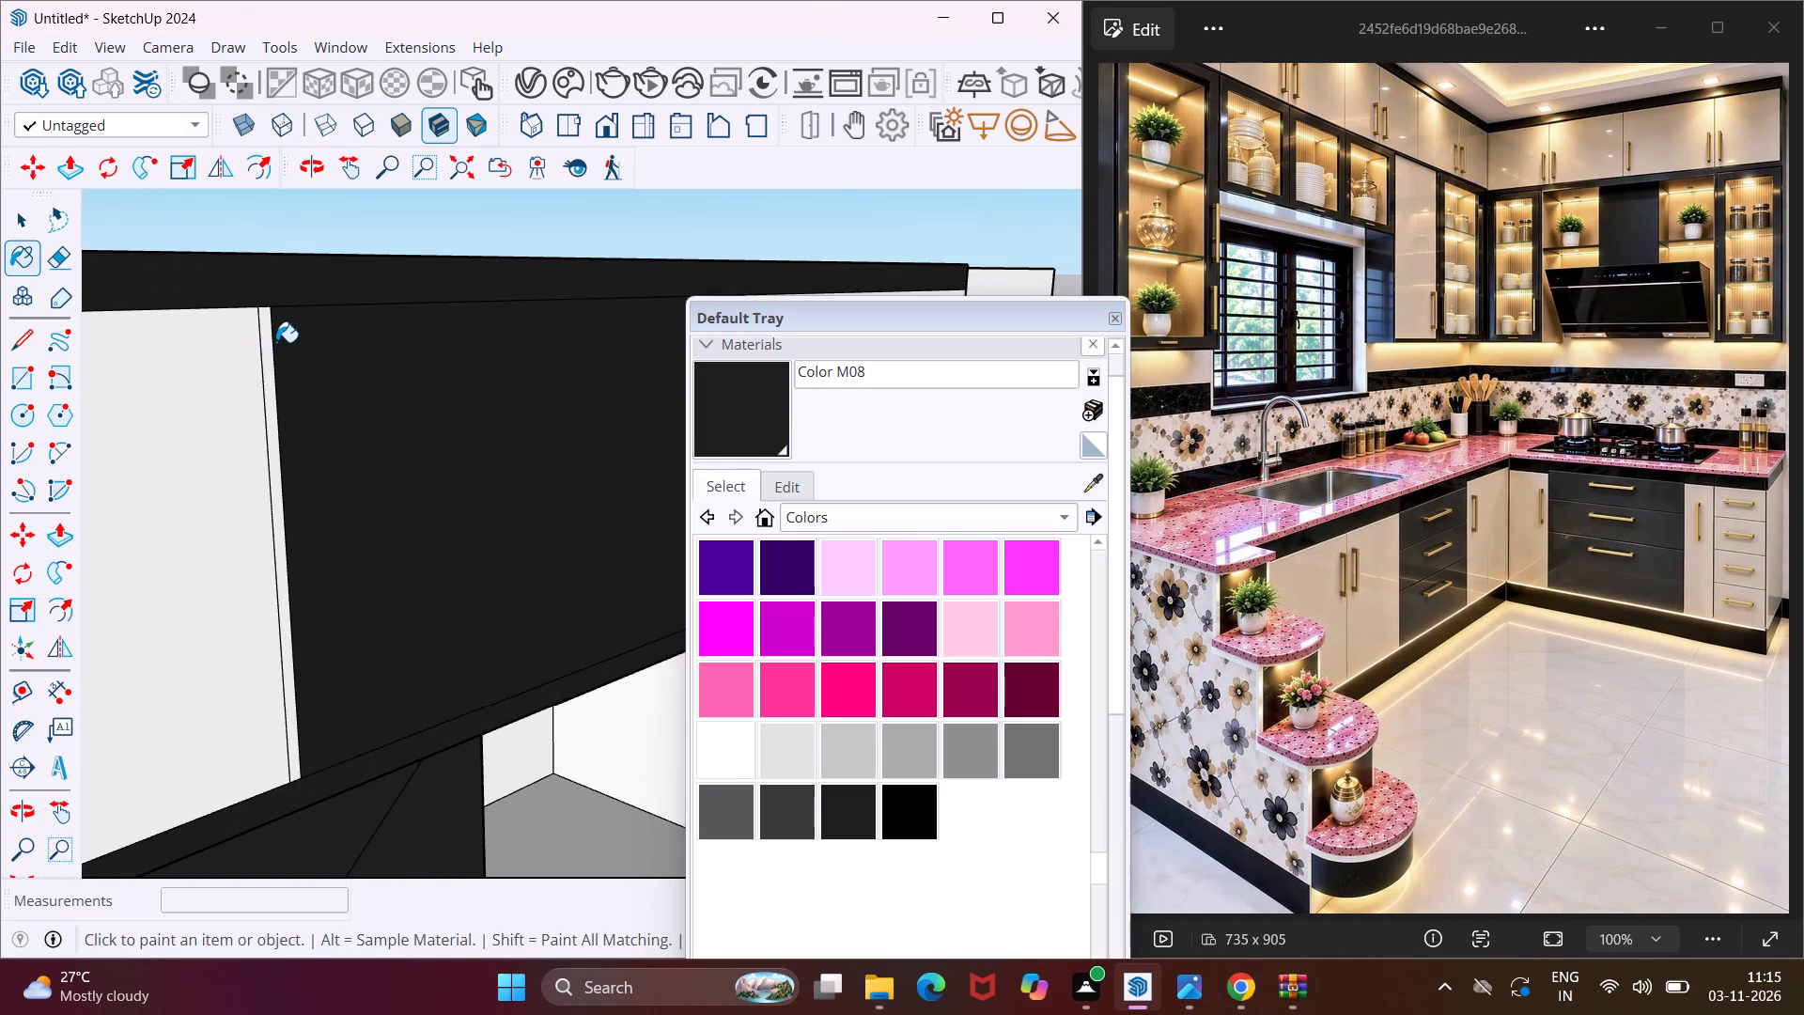
key("ctrl+z")
left_click(266, 351)
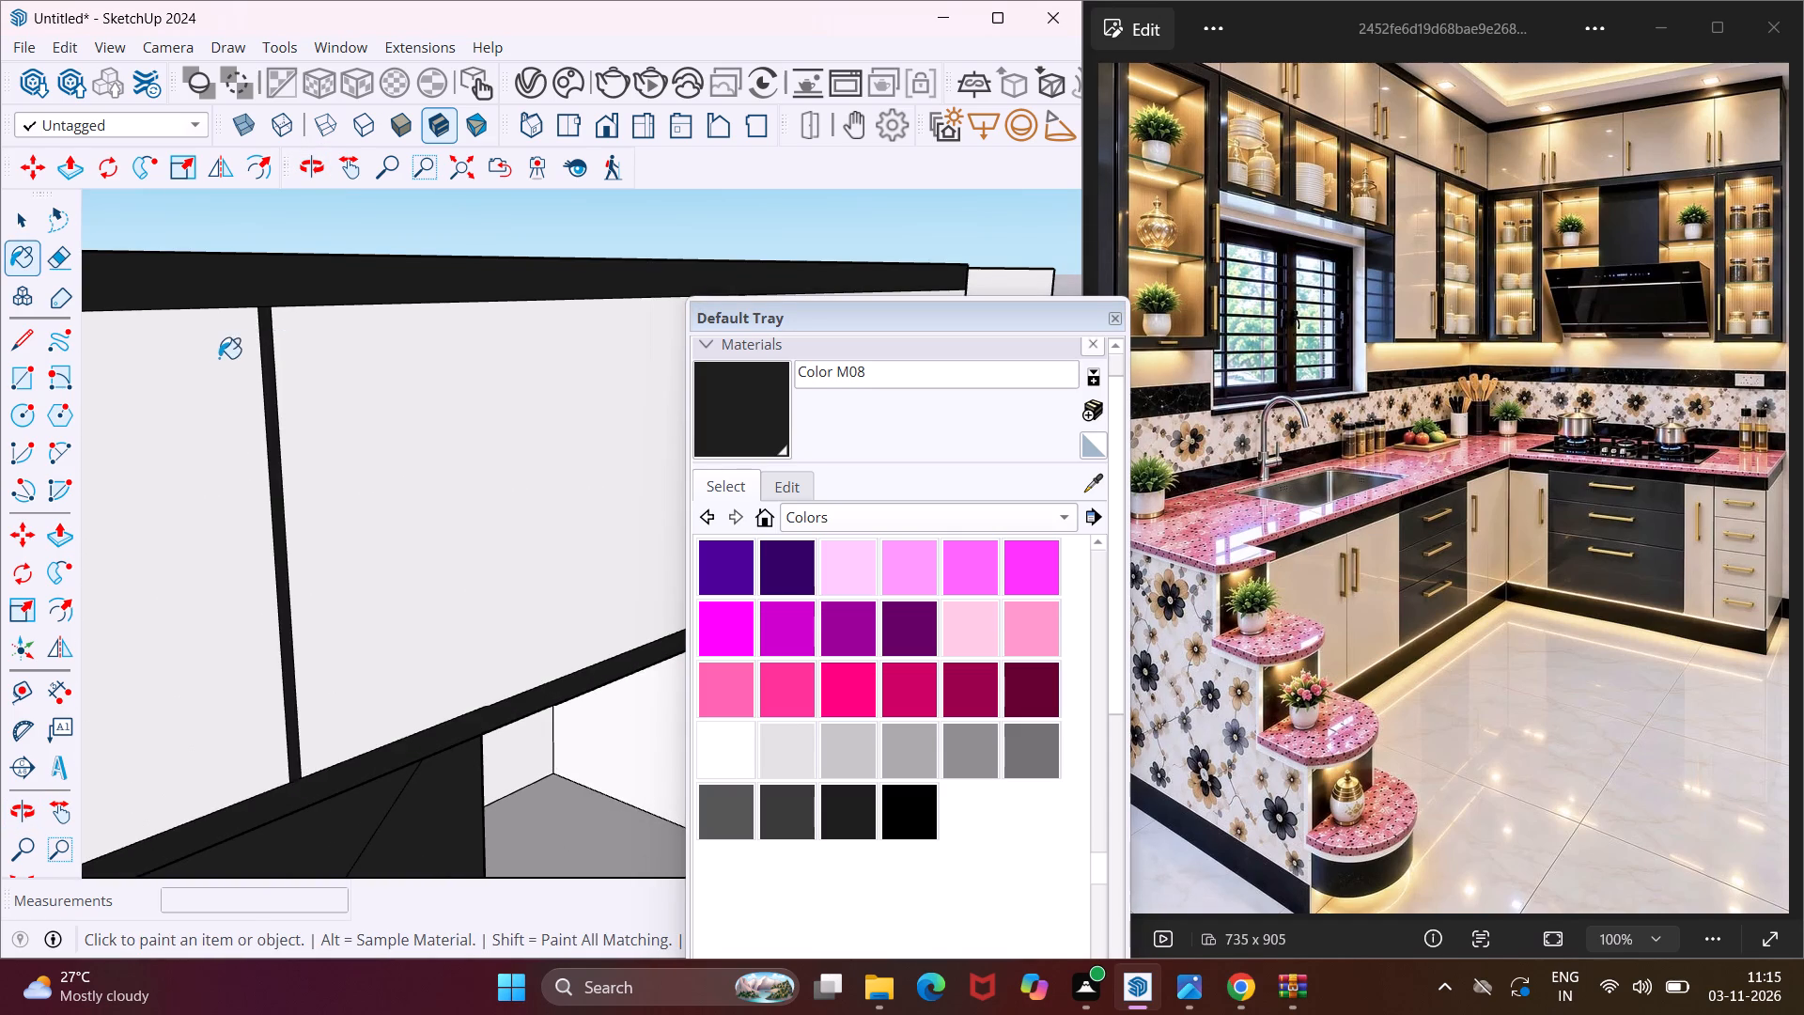
scroll(202, 360, "down", 14)
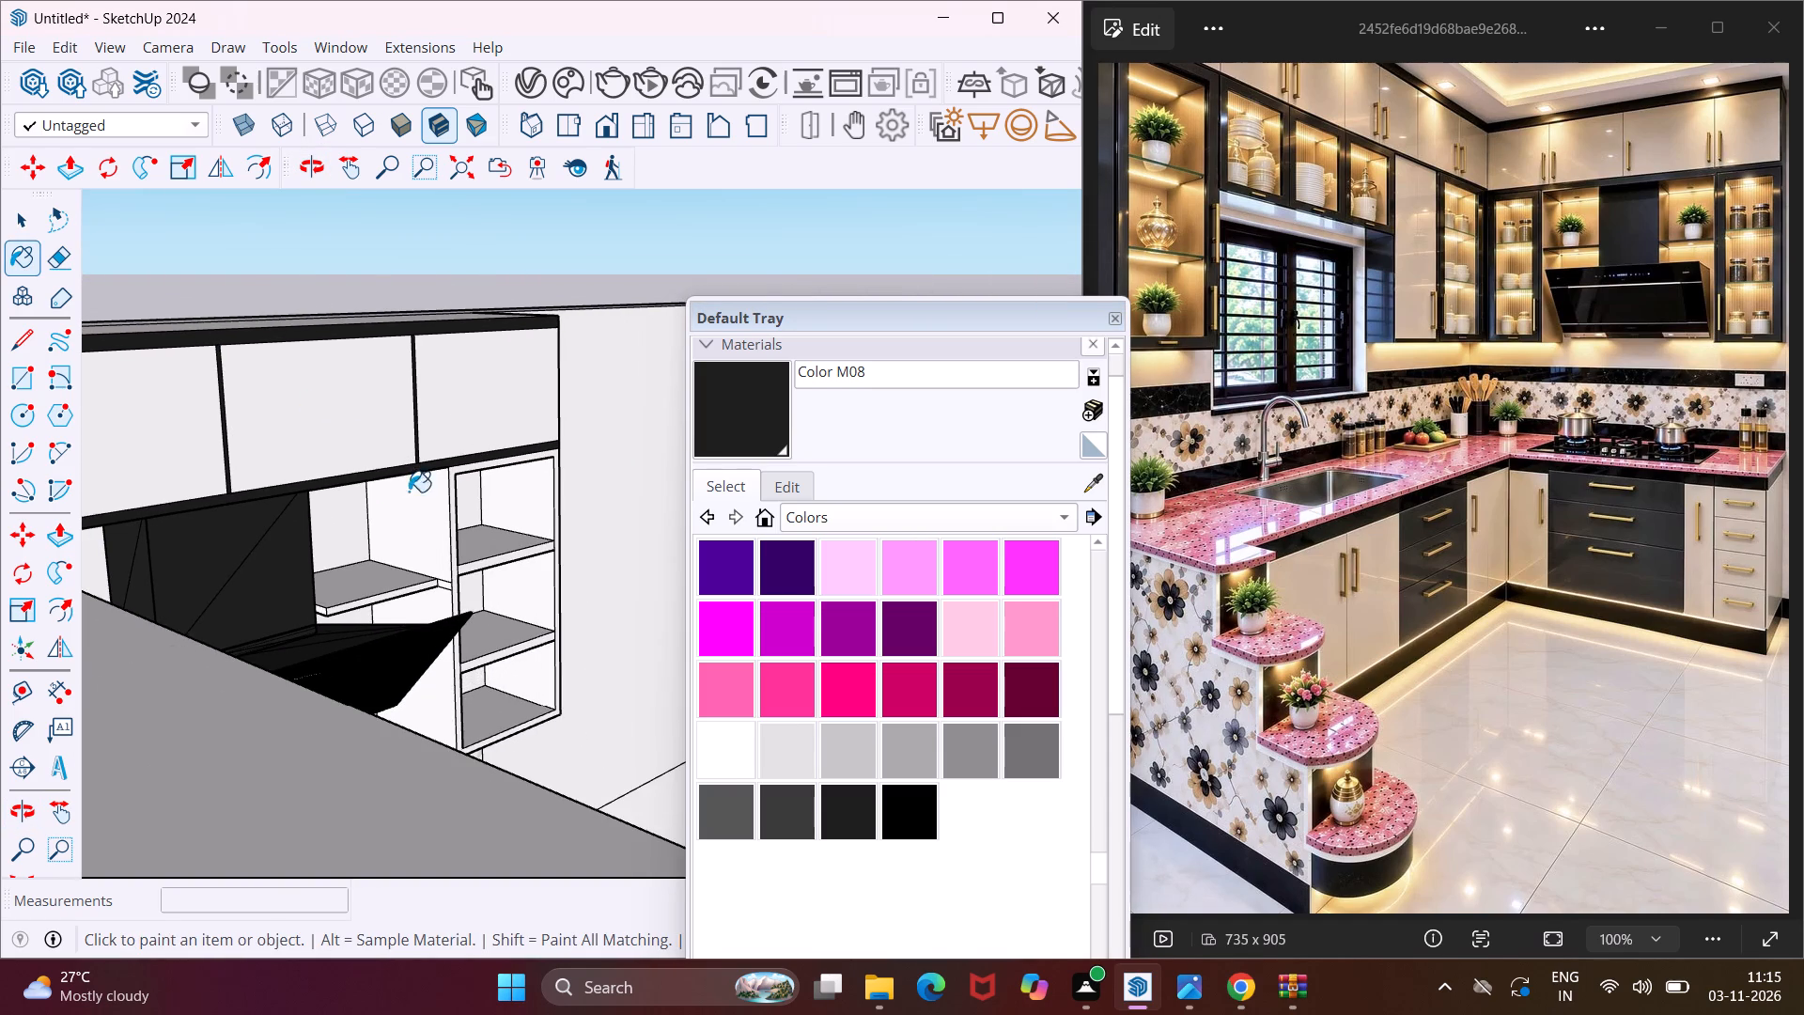
Paint the front frame of the open end cabinet on the range-hood wall with Color M08.
scroll(427, 487, "up", 10)
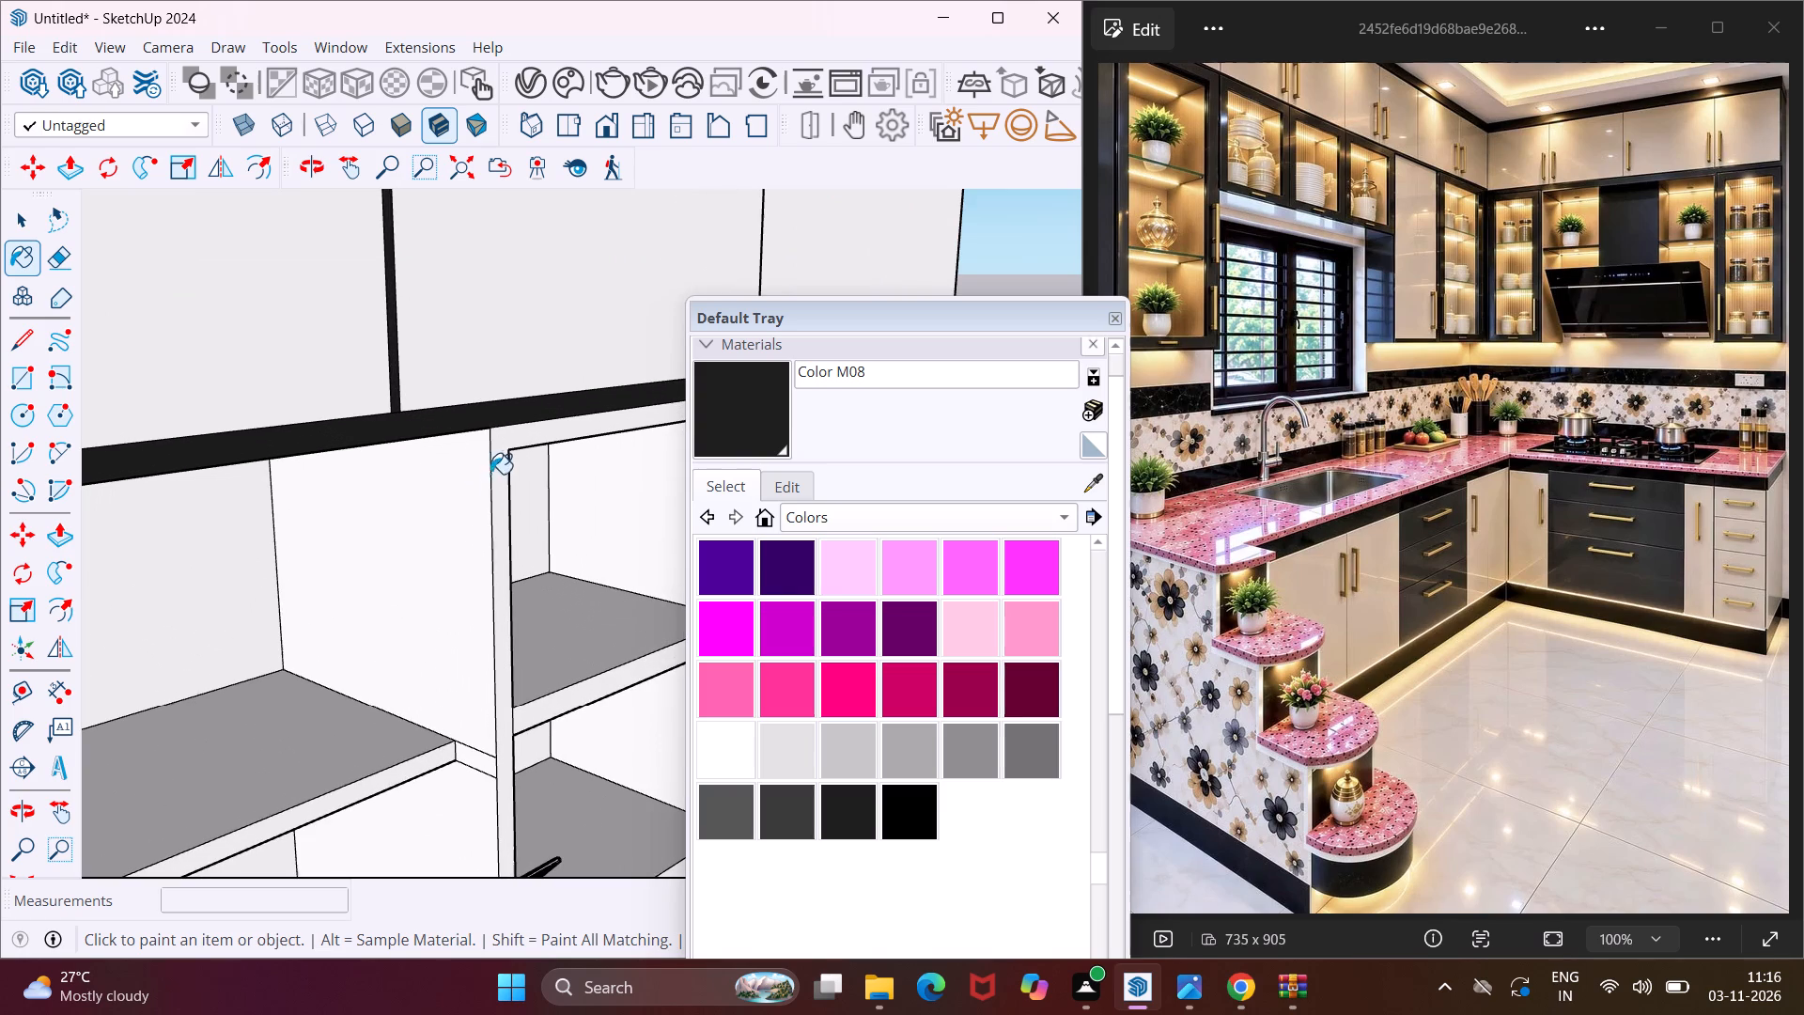
left_click(500, 461)
scroll(502, 469, "down", 2)
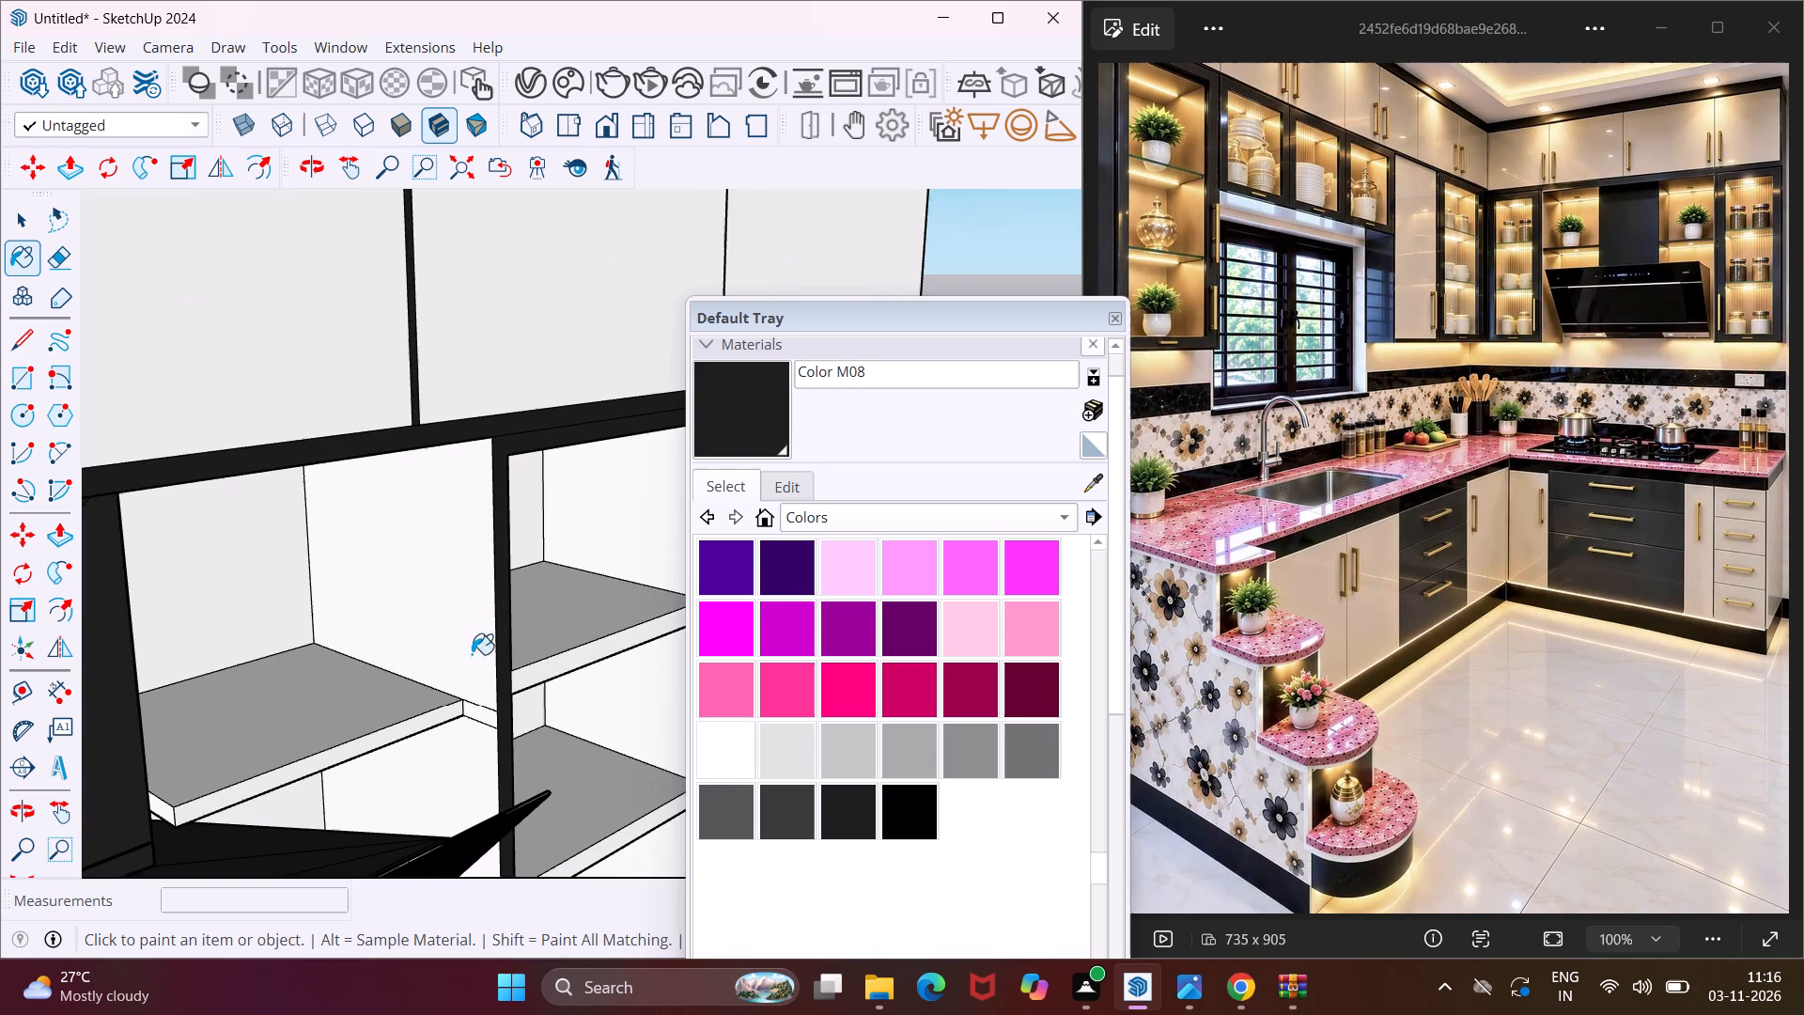
Paint the front and side edges of the shelf between the range hood and the open end cabinet with Color M08.
scroll(464, 711, "up", 2)
left_click(457, 715)
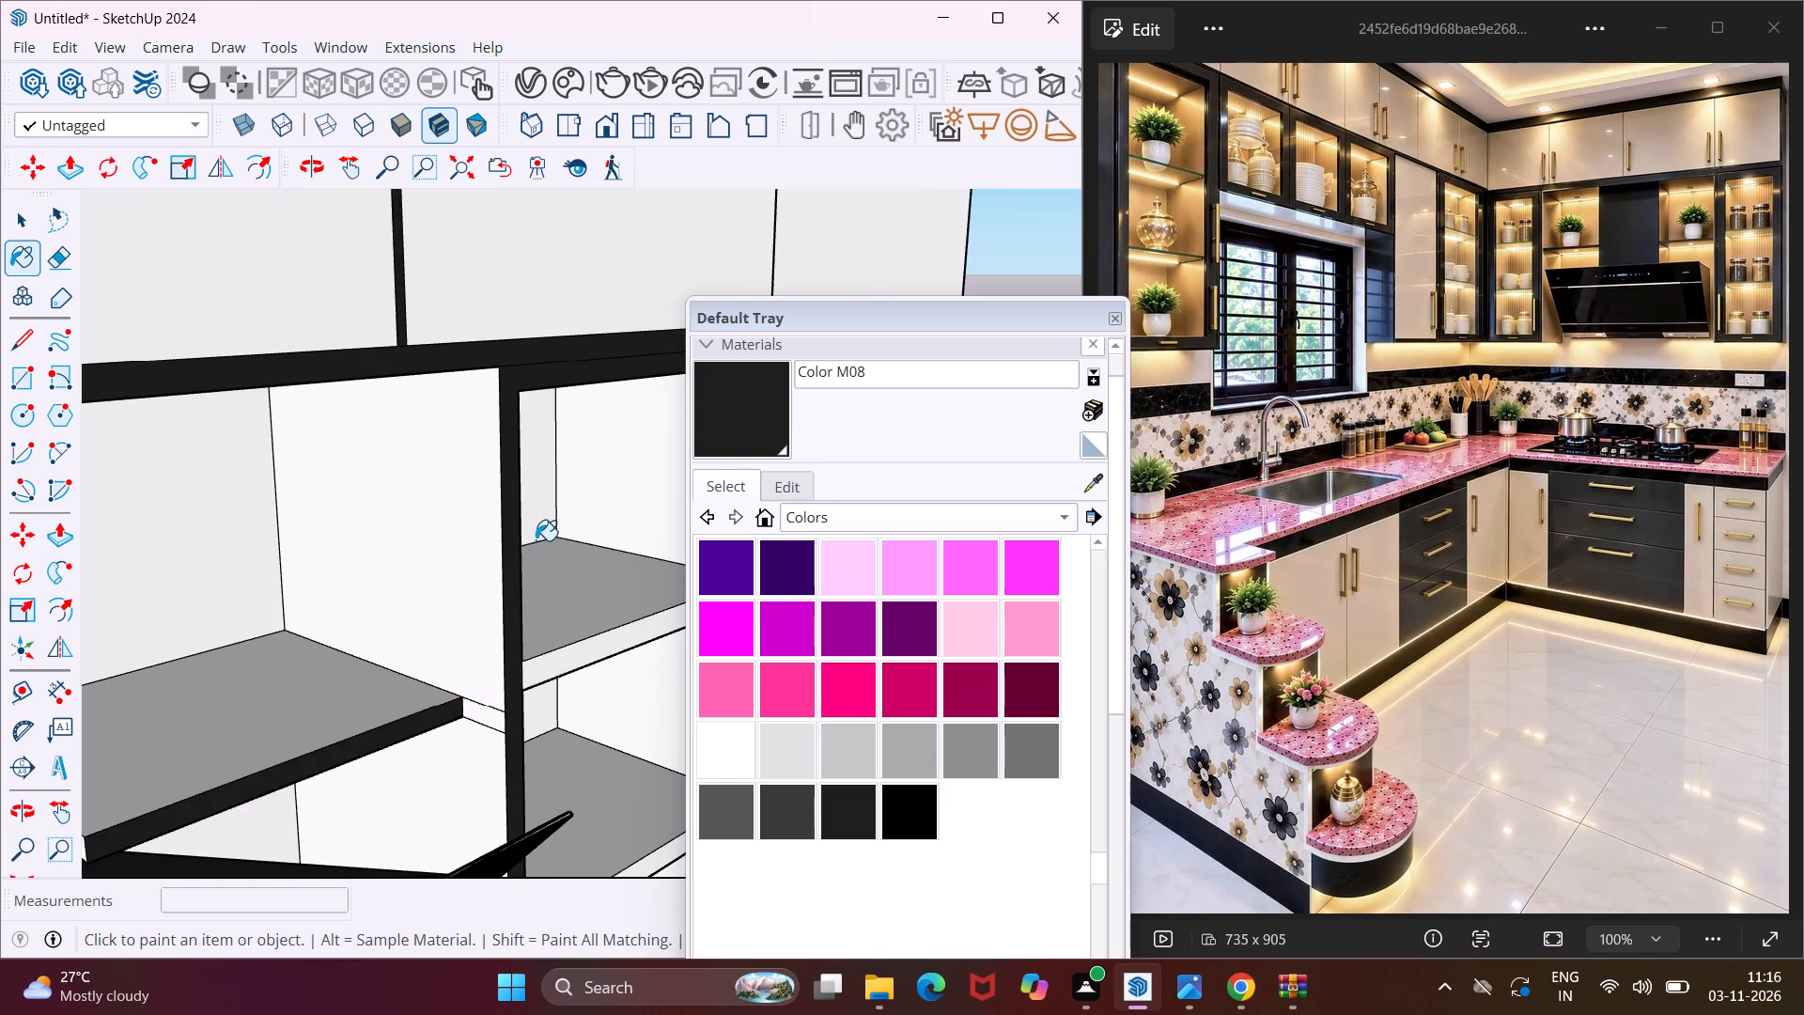
scroll(536, 540, "down", 5)
middle_click_drag(537, 540, 390, 546)
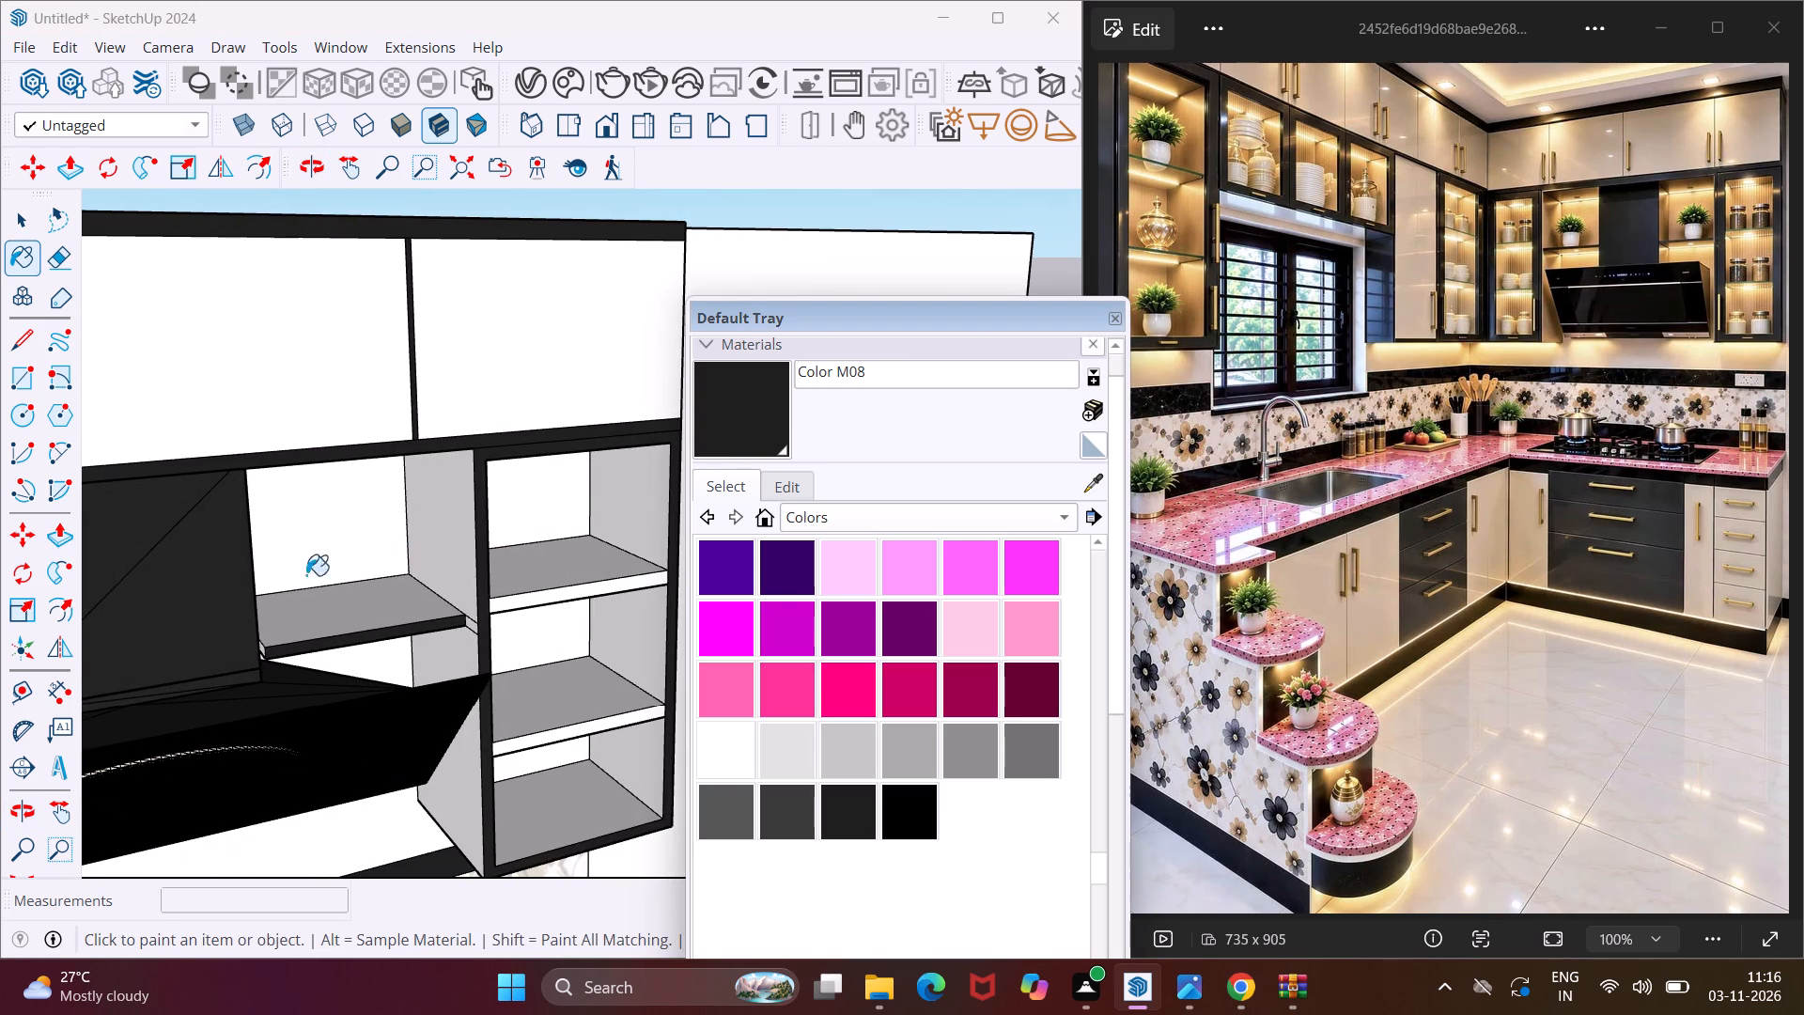
scroll(271, 614, "up", 10)
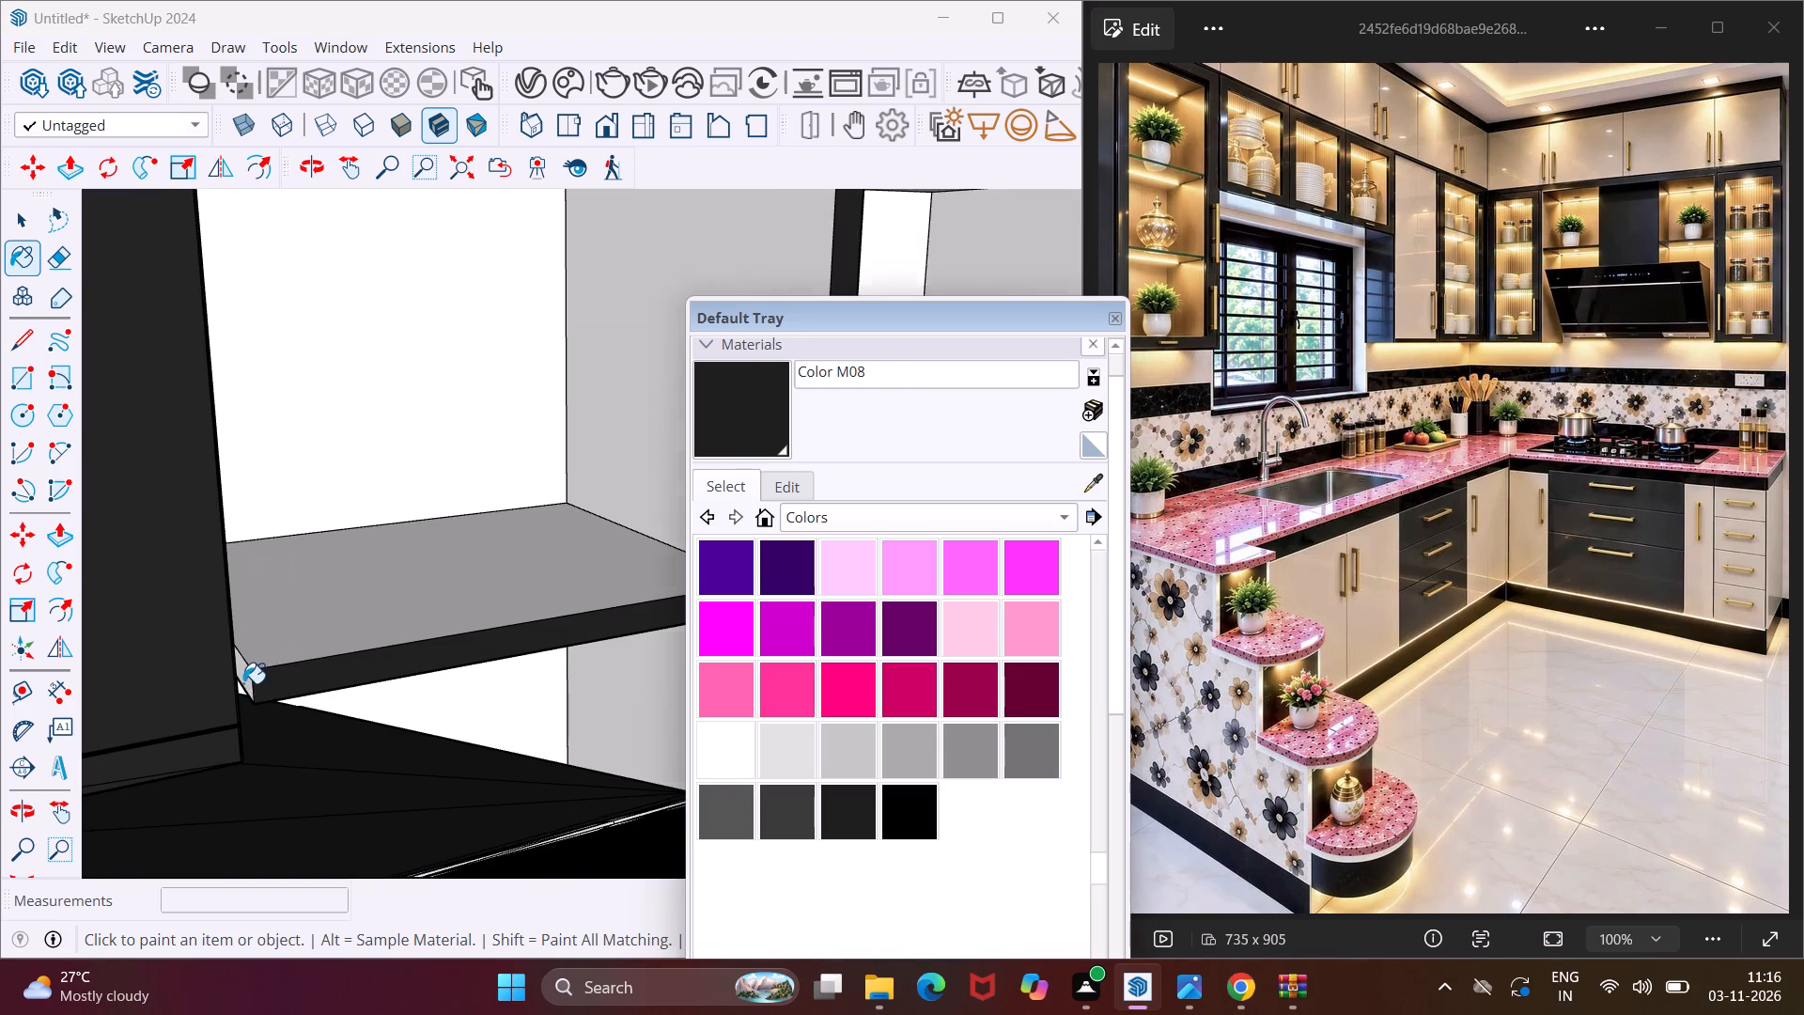
left_click(243, 683)
scroll(294, 679, "down", 5)
scroll(343, 615, "down", 4)
scroll(421, 509, "down", 8)
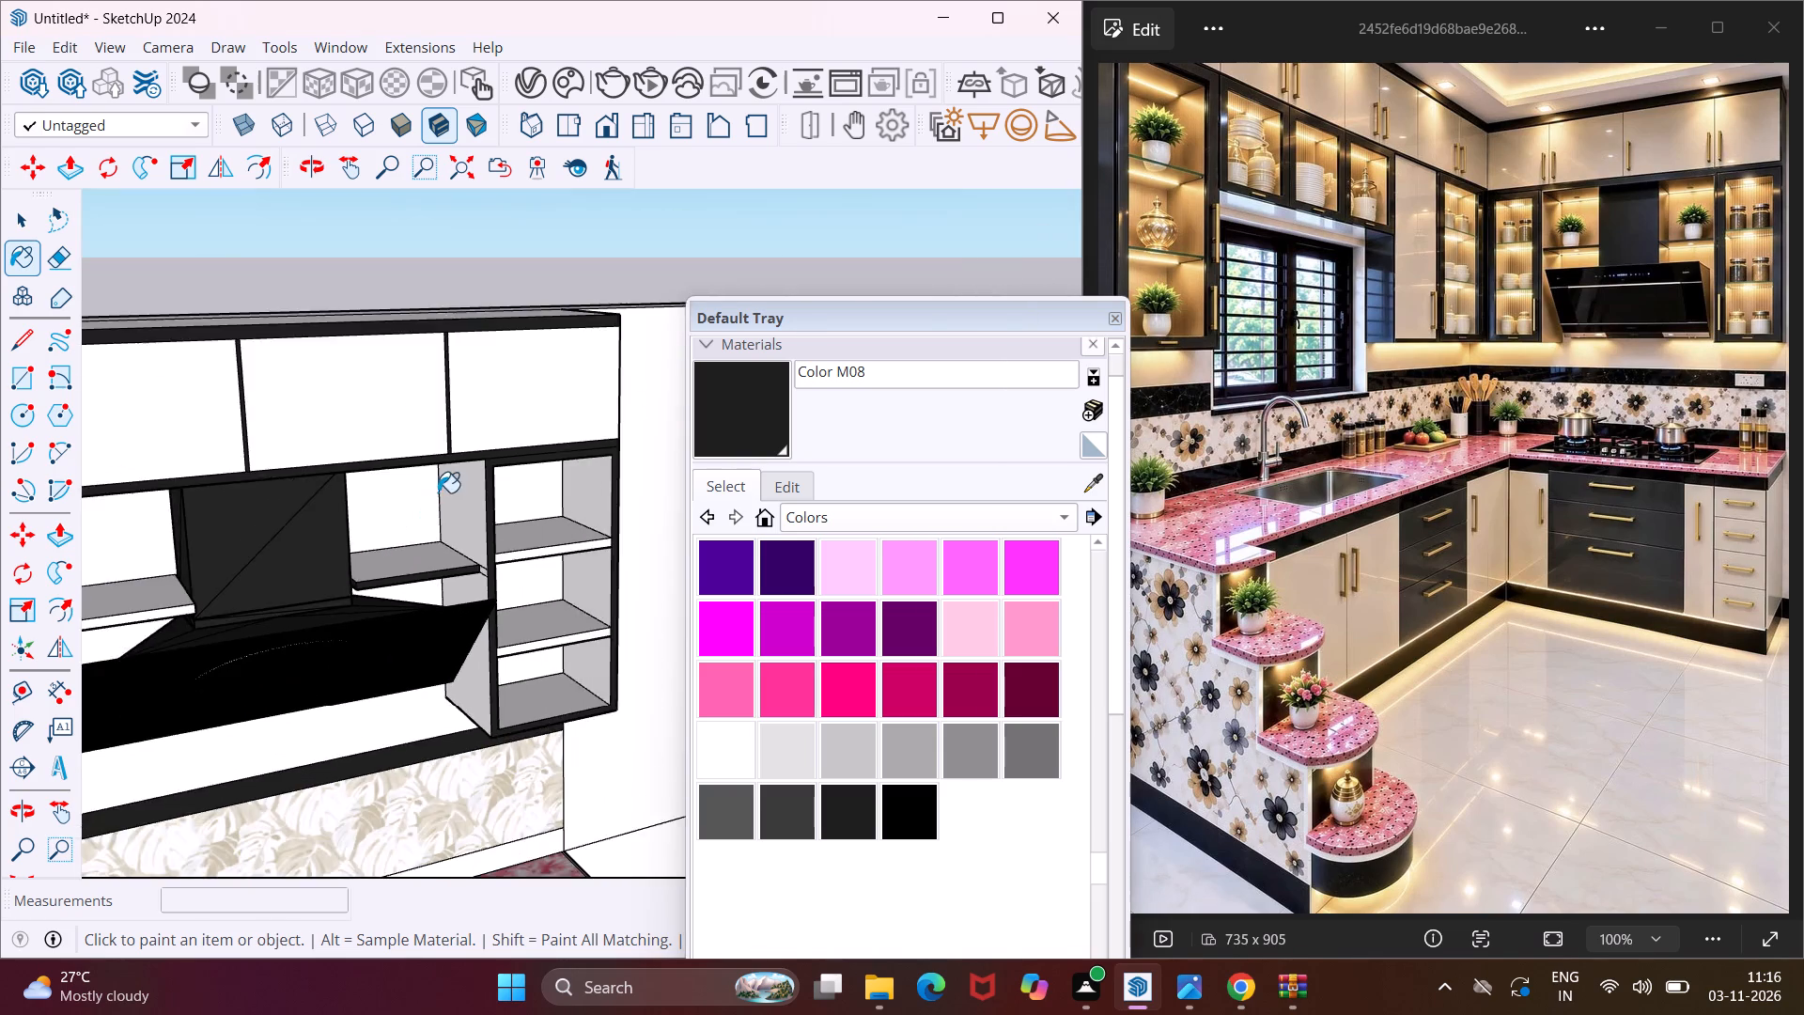
Paint the front and side edges of the shelf between the range hood and the open corner cabinet with Color M08.
scroll(438, 492, "down", 3)
middle_click_drag(397, 539, 224, 582)
scroll(303, 548, "up", 5)
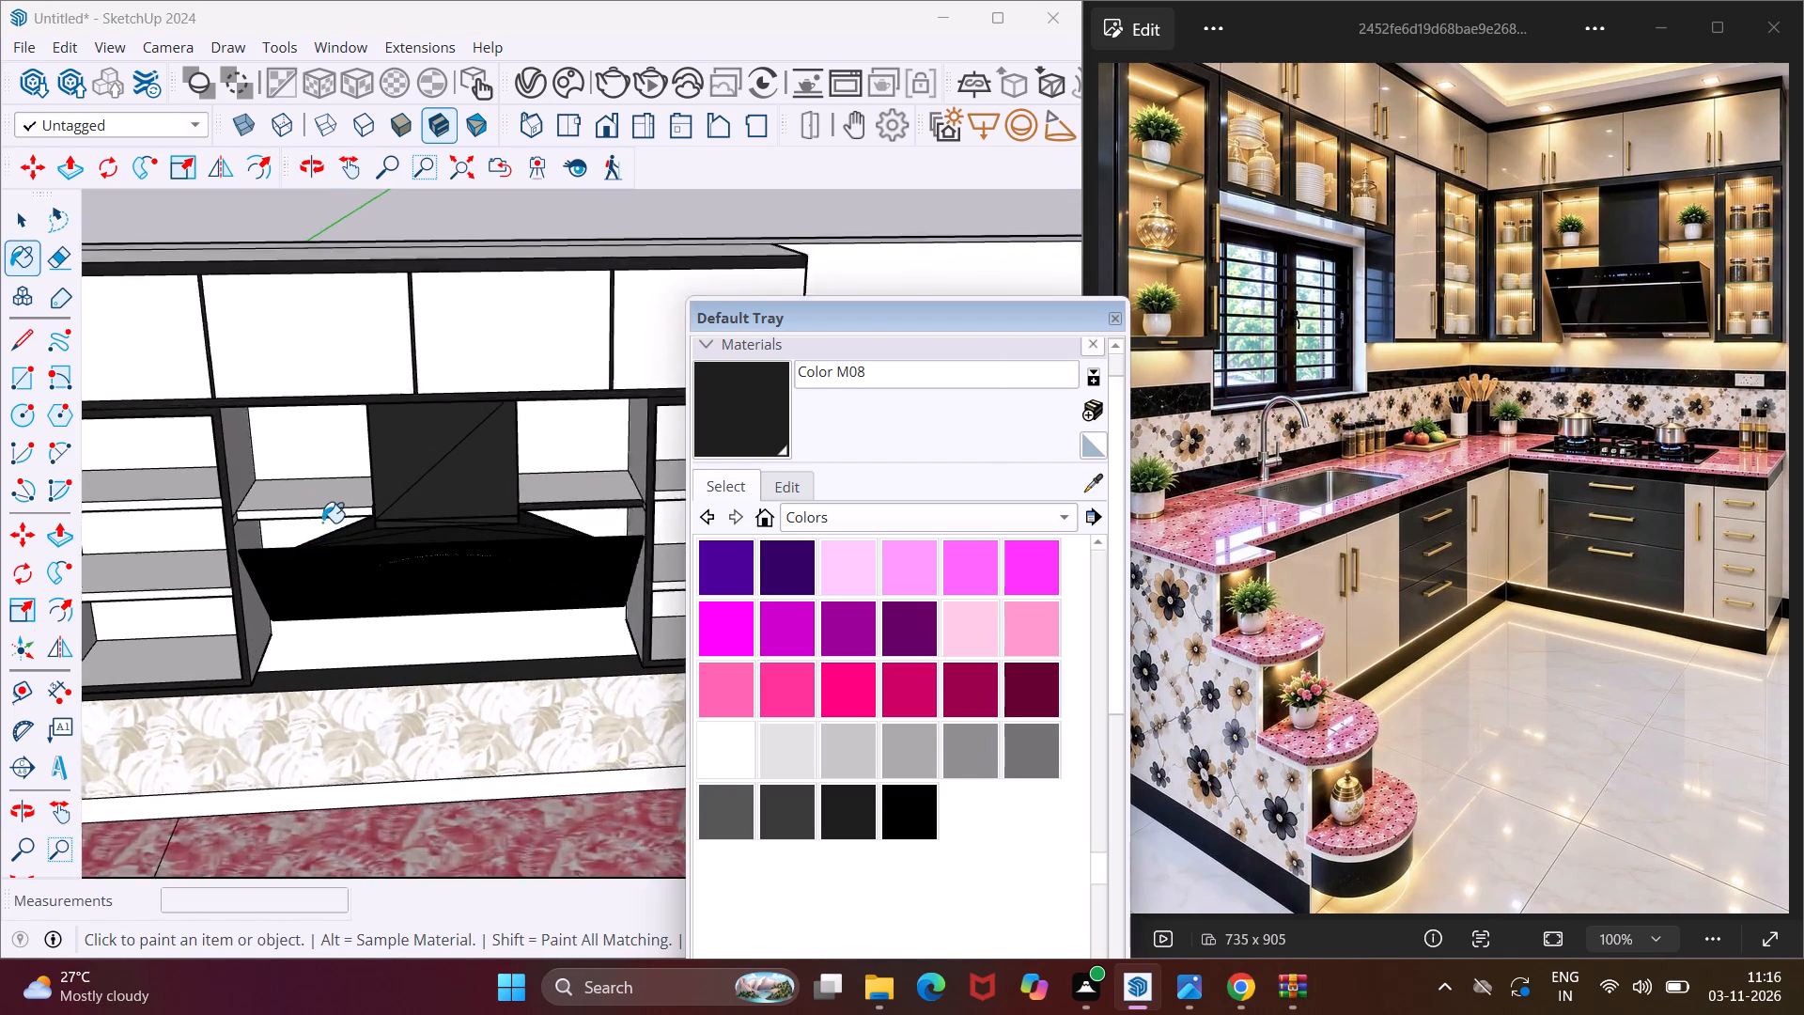
scroll(322, 523, "up", 8)
left_click(368, 498)
middle_click_drag(381, 495, 312, 496)
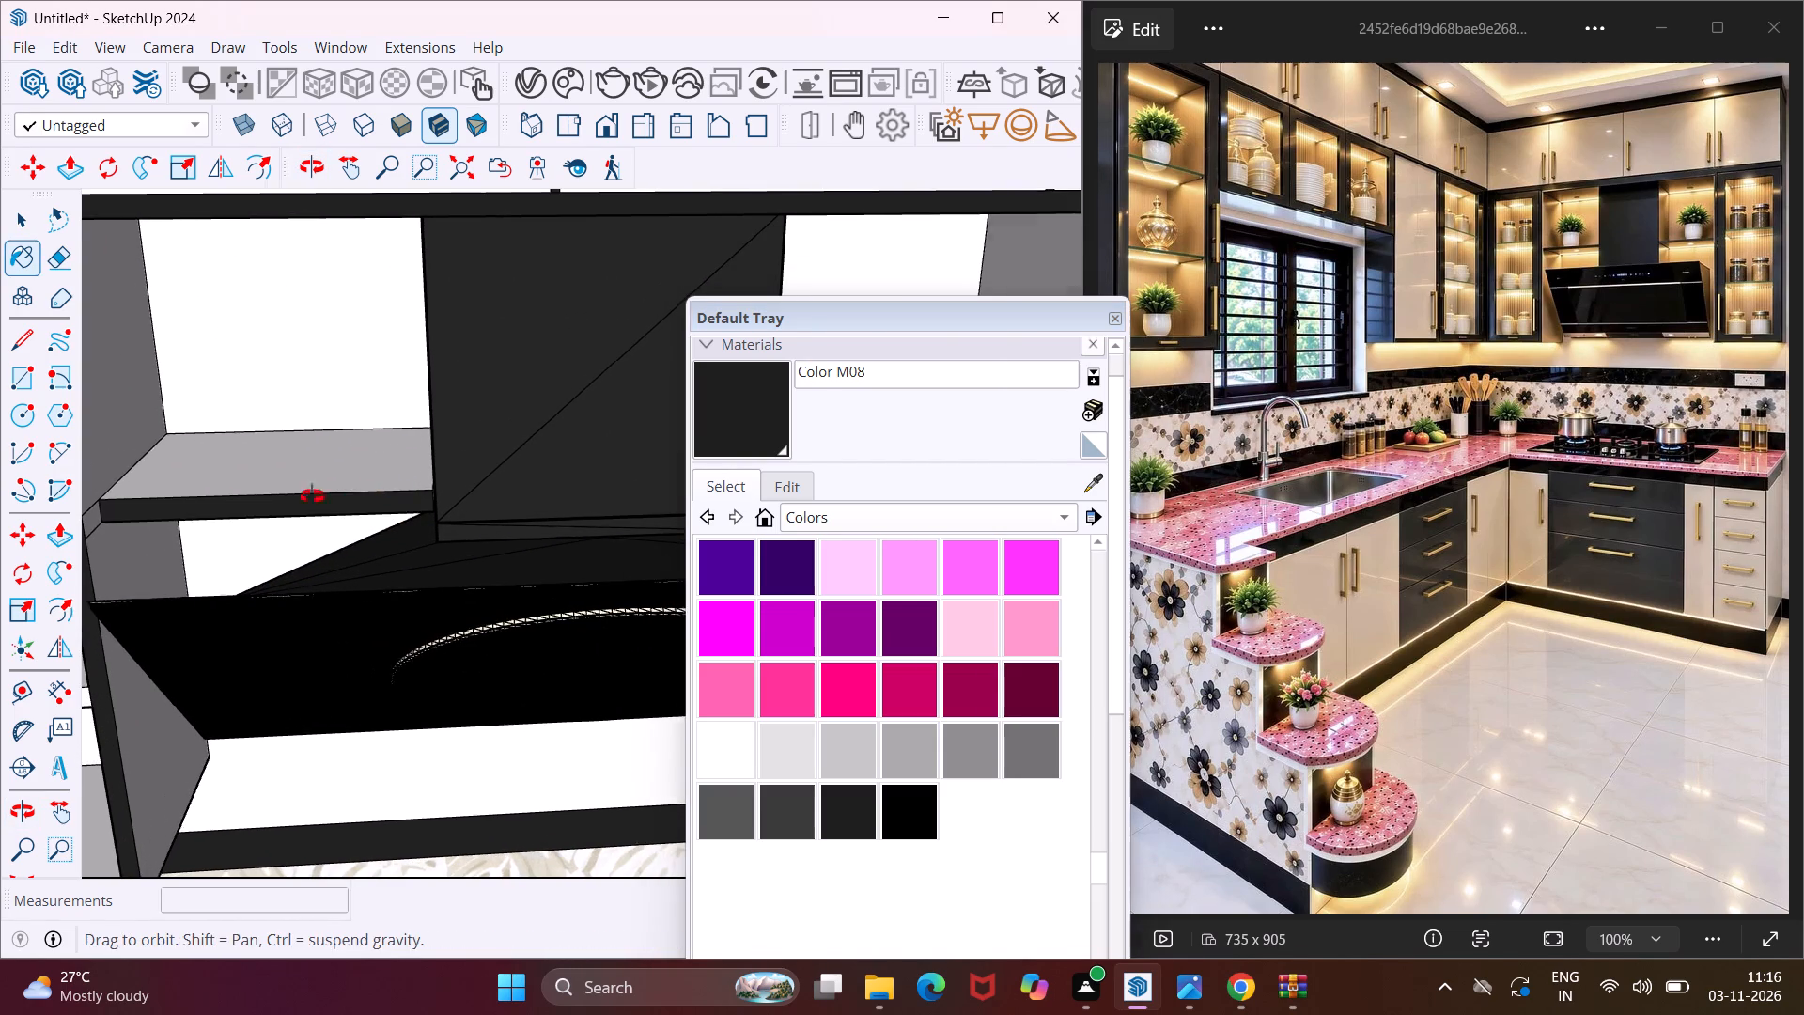
middle_click_drag(312, 496, 178, 514)
scroll(407, 467, "up", 4)
left_click(407, 483)
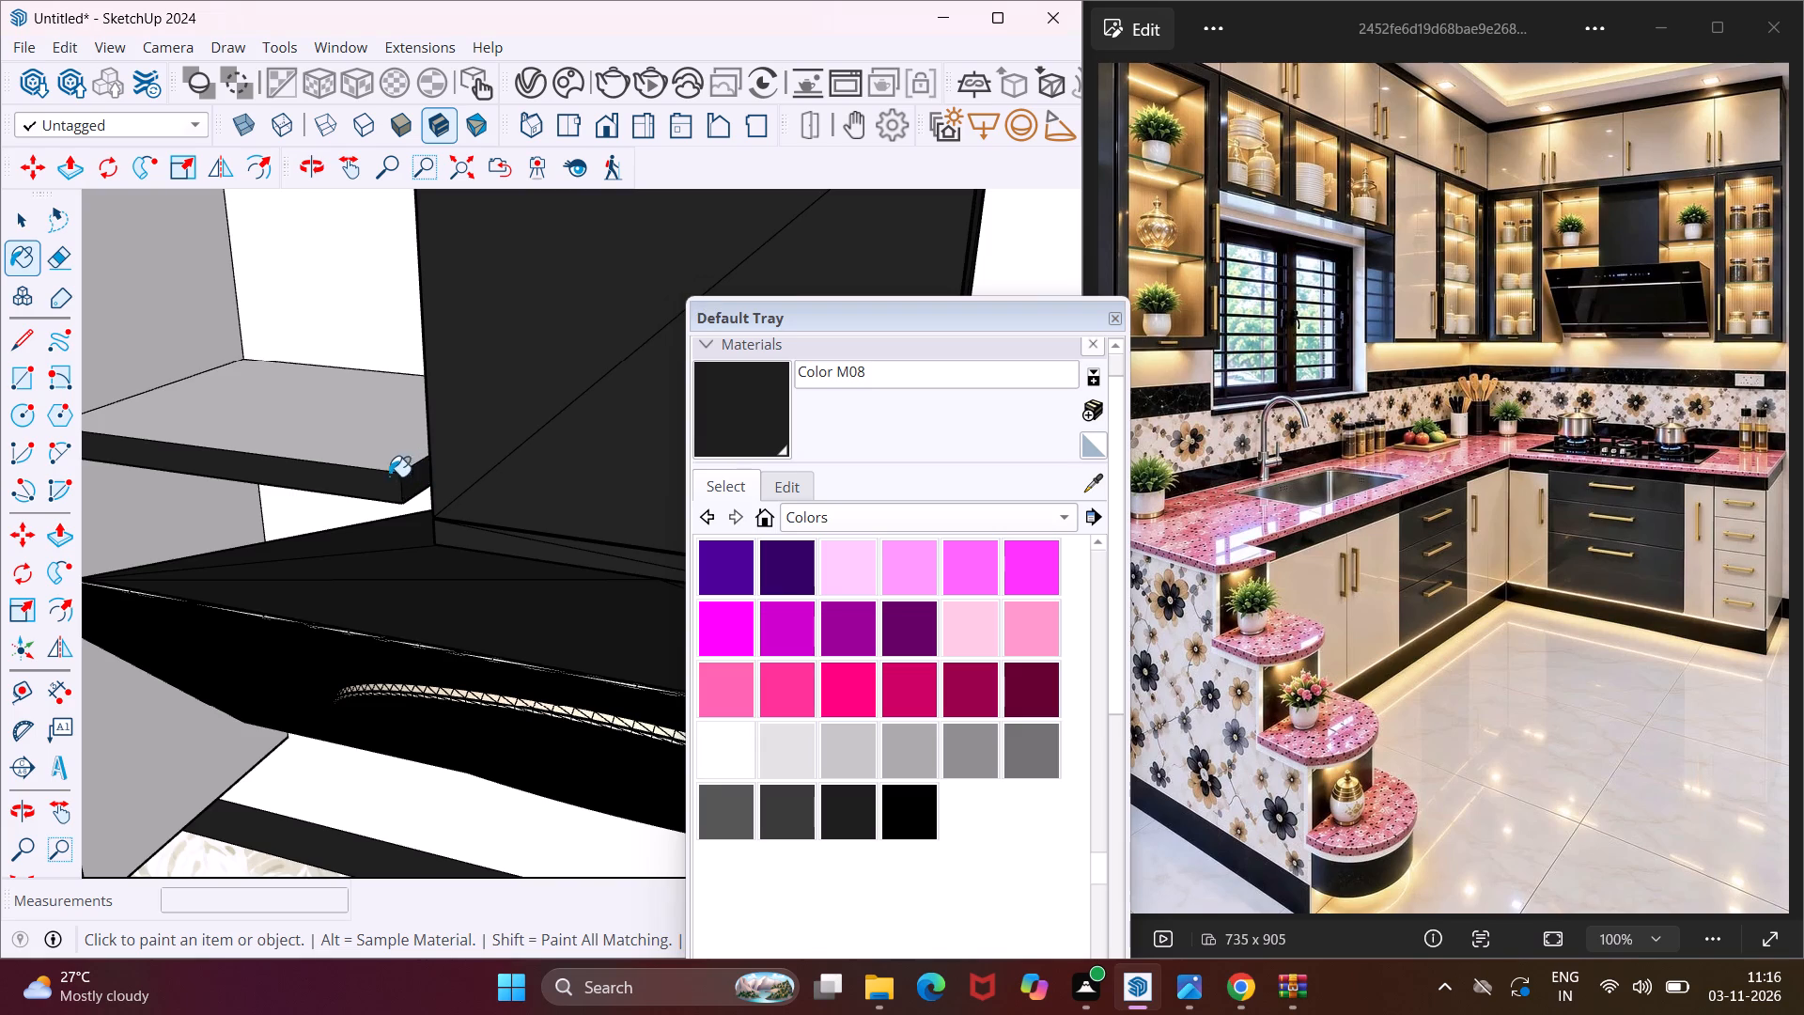
Paint the strip between the patterned backsplash and the countertop on the range-hood wall with Color M08.
scroll(405, 396, "down", 7)
scroll(402, 382, "up", 1)
scroll(402, 382, "down", 7)
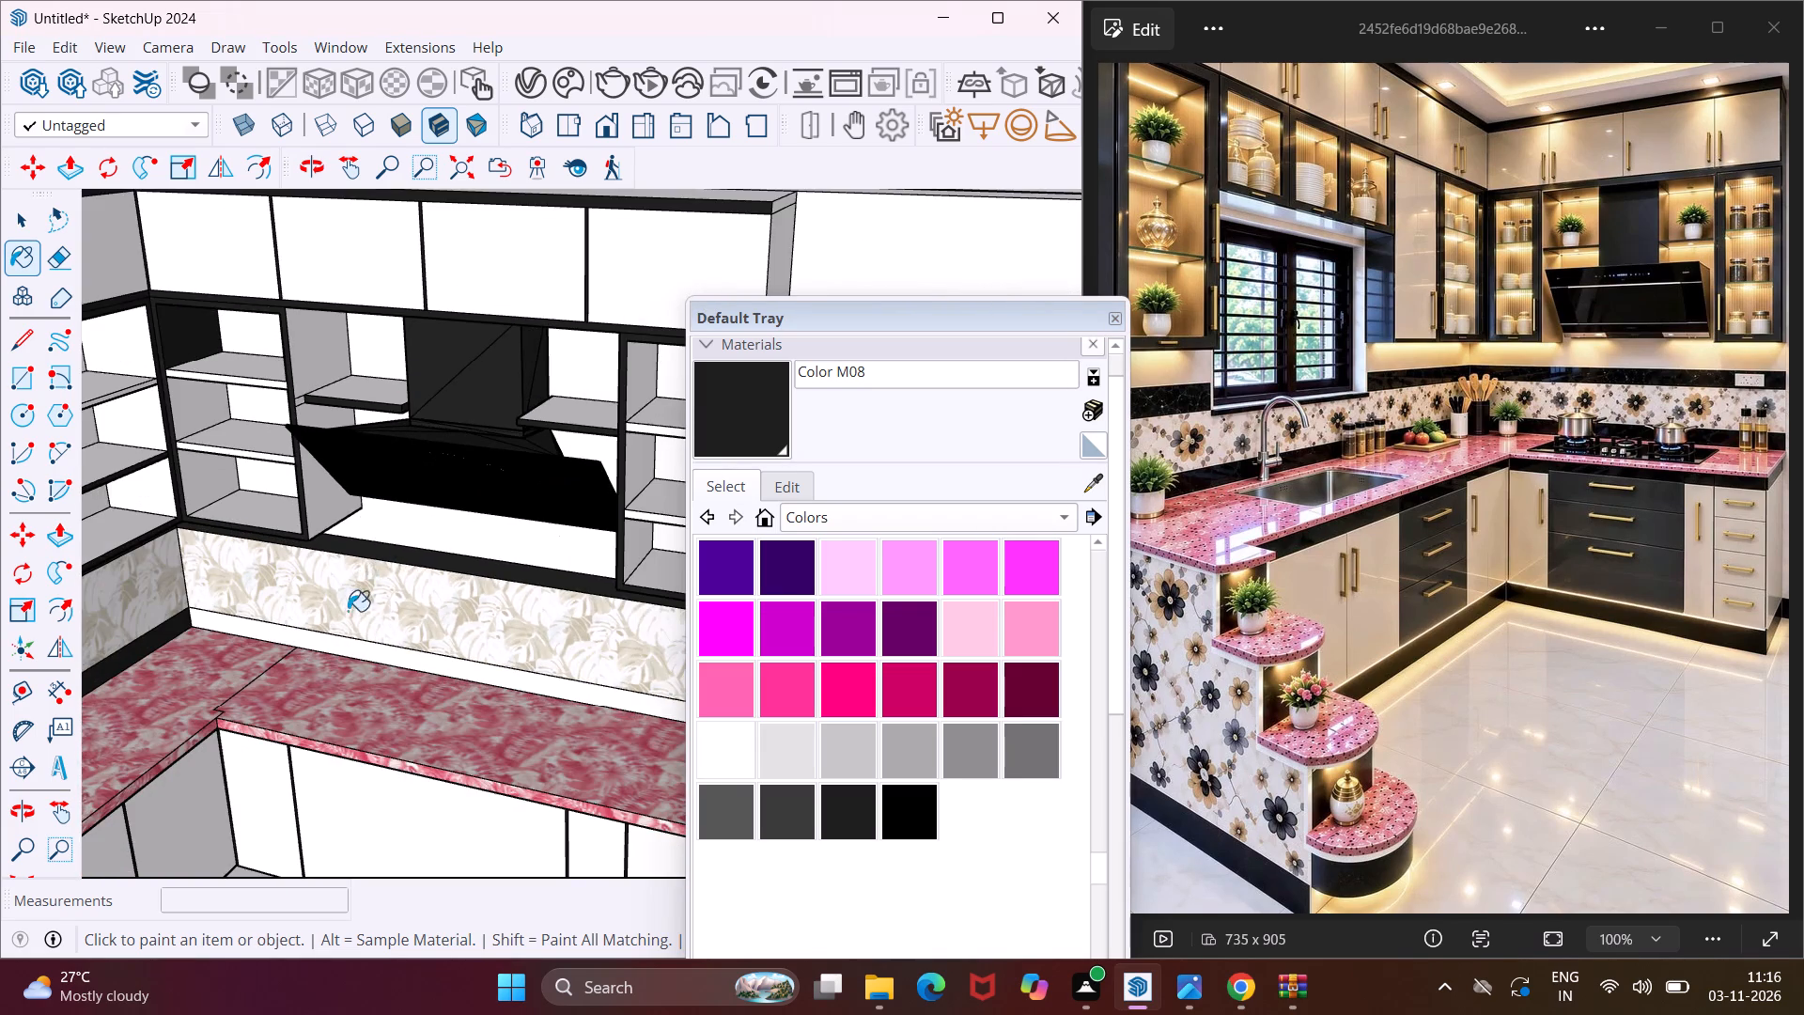
scroll(348, 632, "up", 4)
left_click(344, 648)
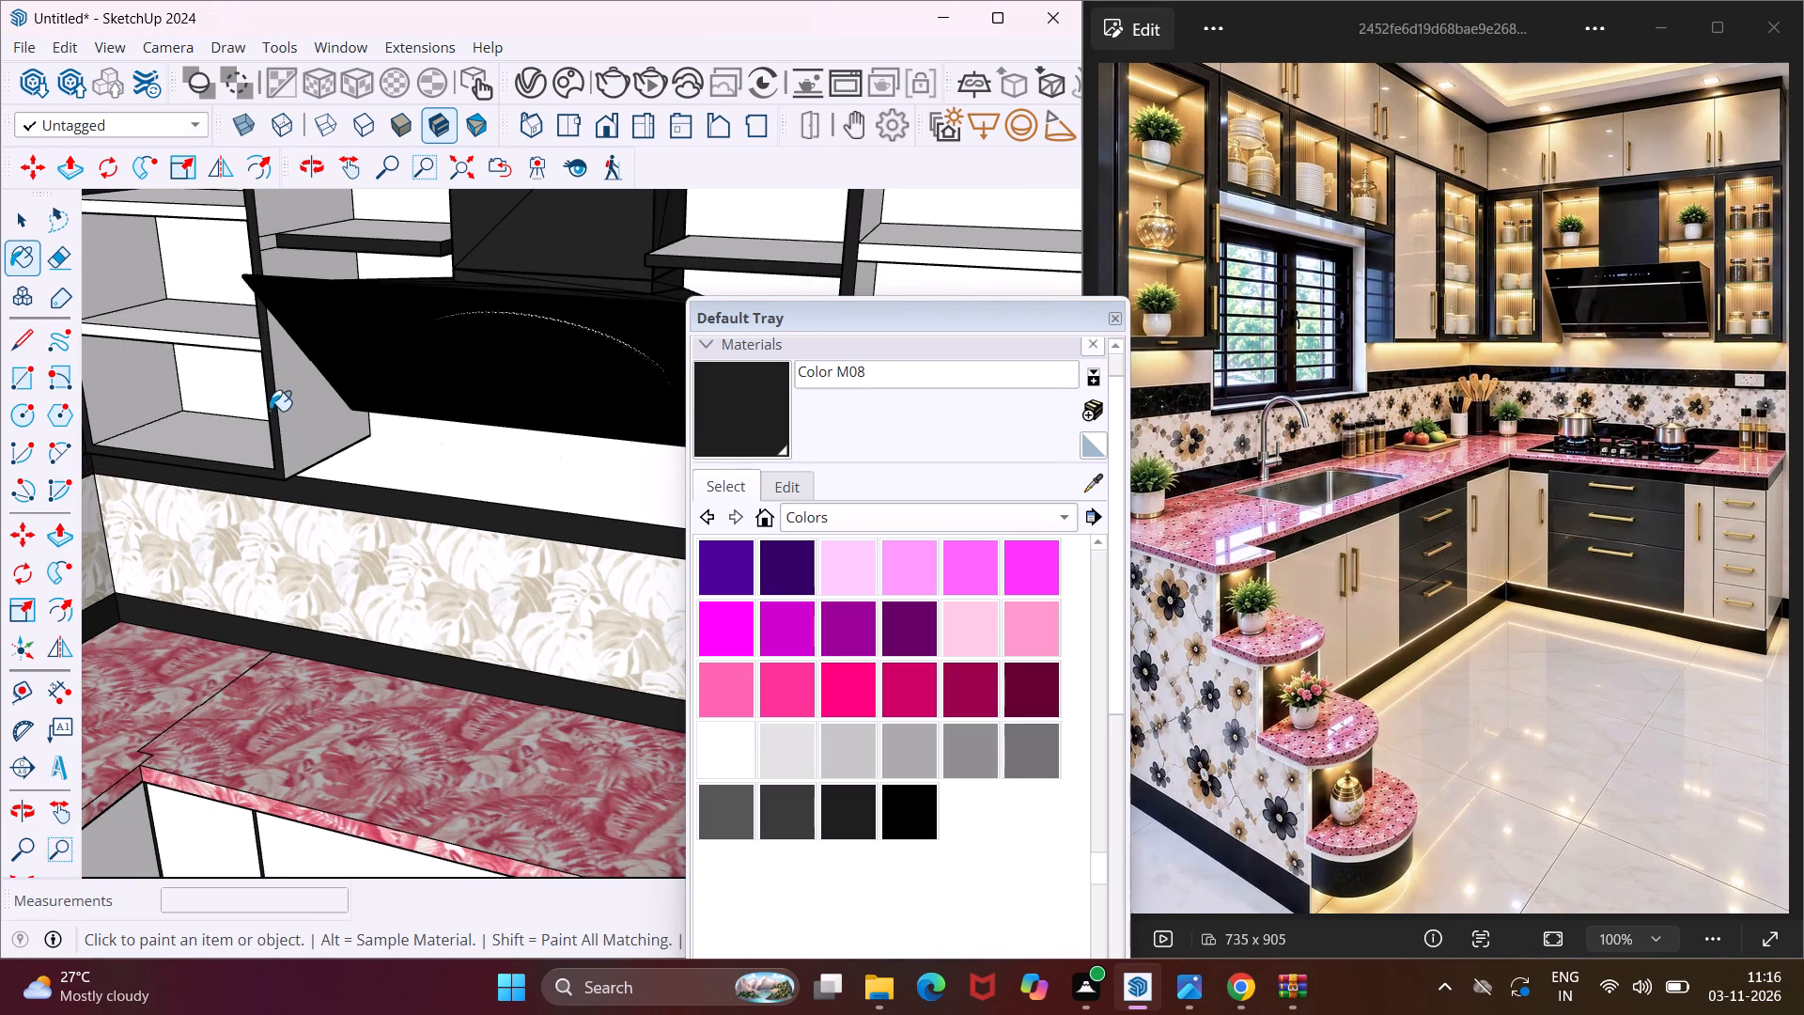
Paint the front frame of the window wall's open end cabinet and the outer end strip of the top cabinets with Color M08.
scroll(270, 410, "down", 20)
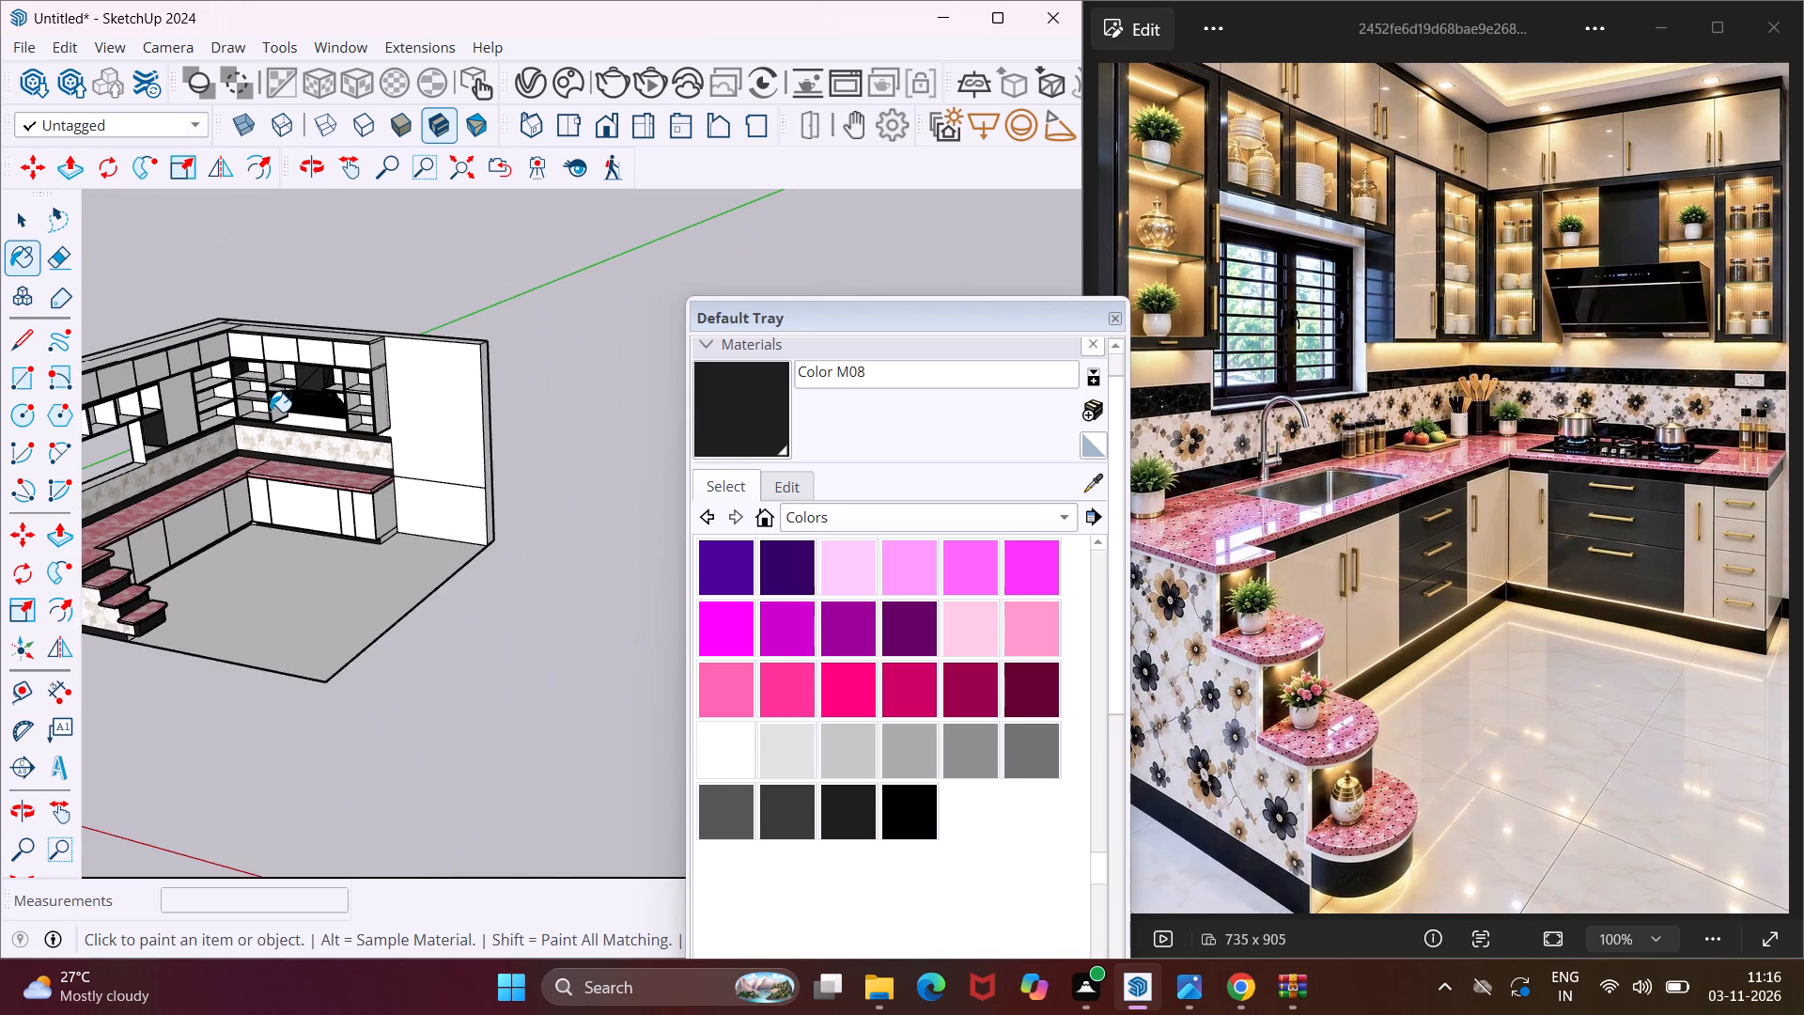
scroll(270, 412, "down", 5)
scroll(80, 417, "up", 3)
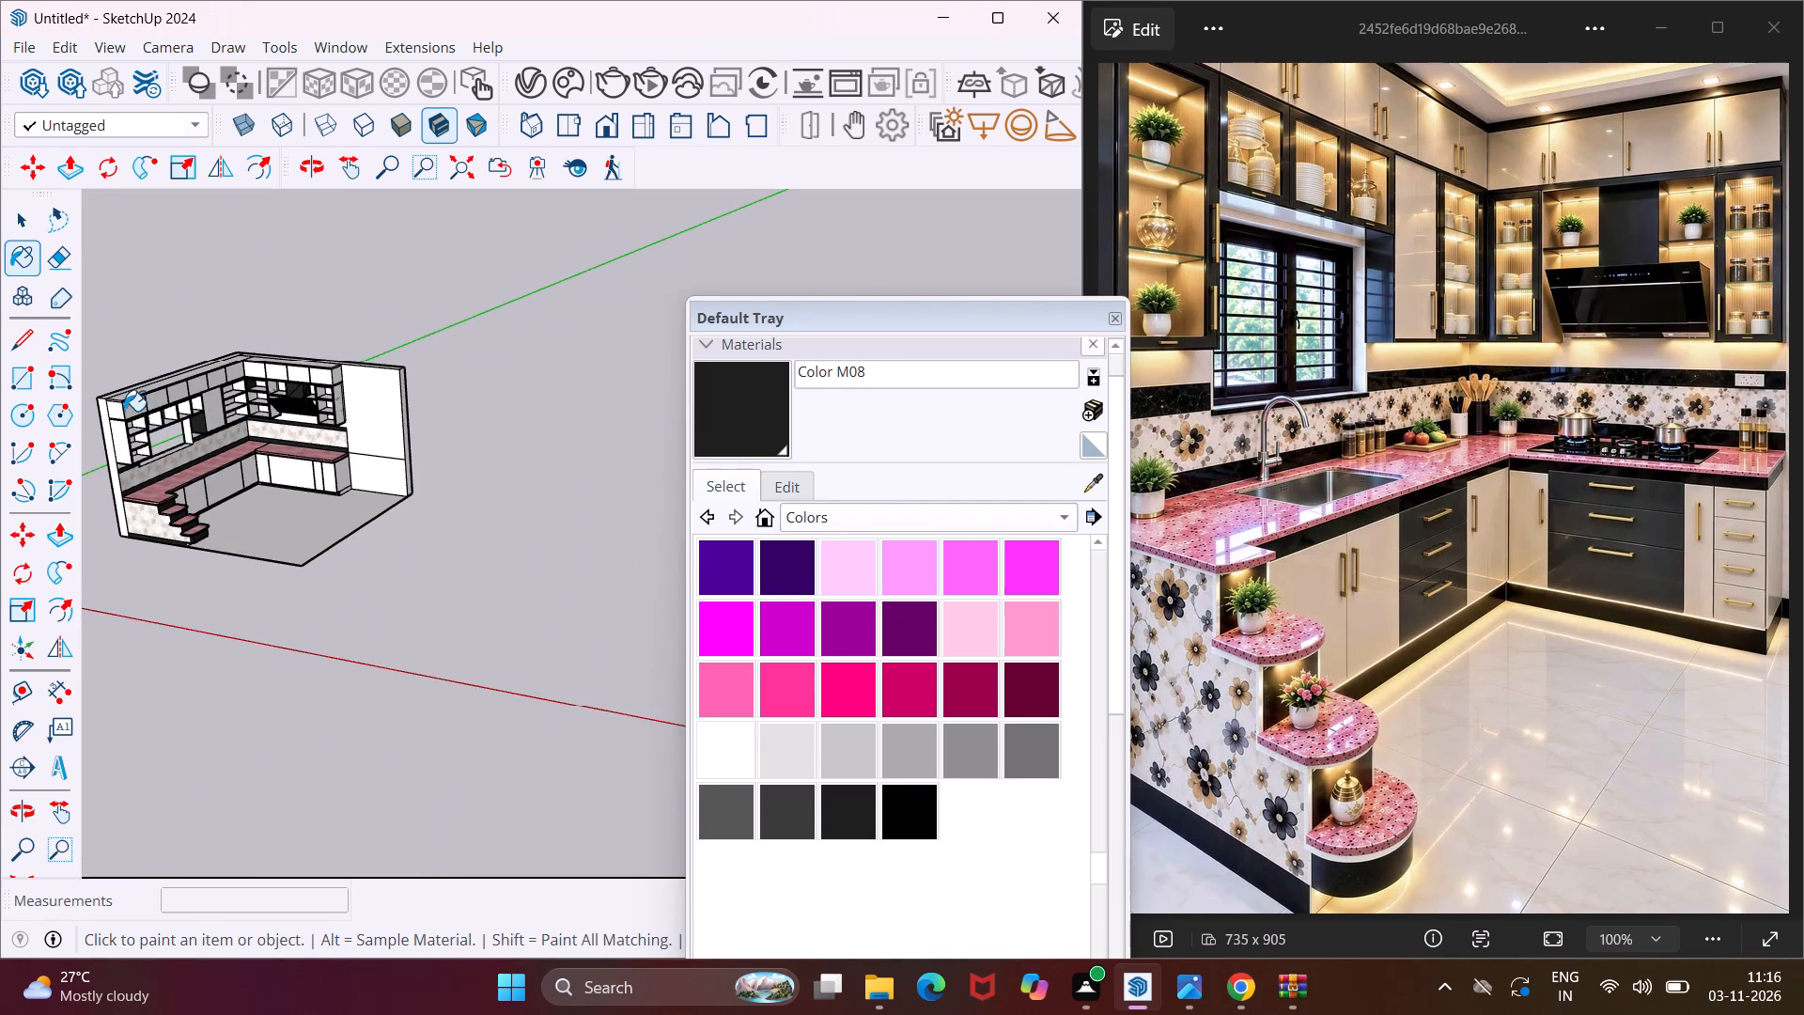
scroll(124, 411, "up", 20)
scroll(136, 454, "up", 4)
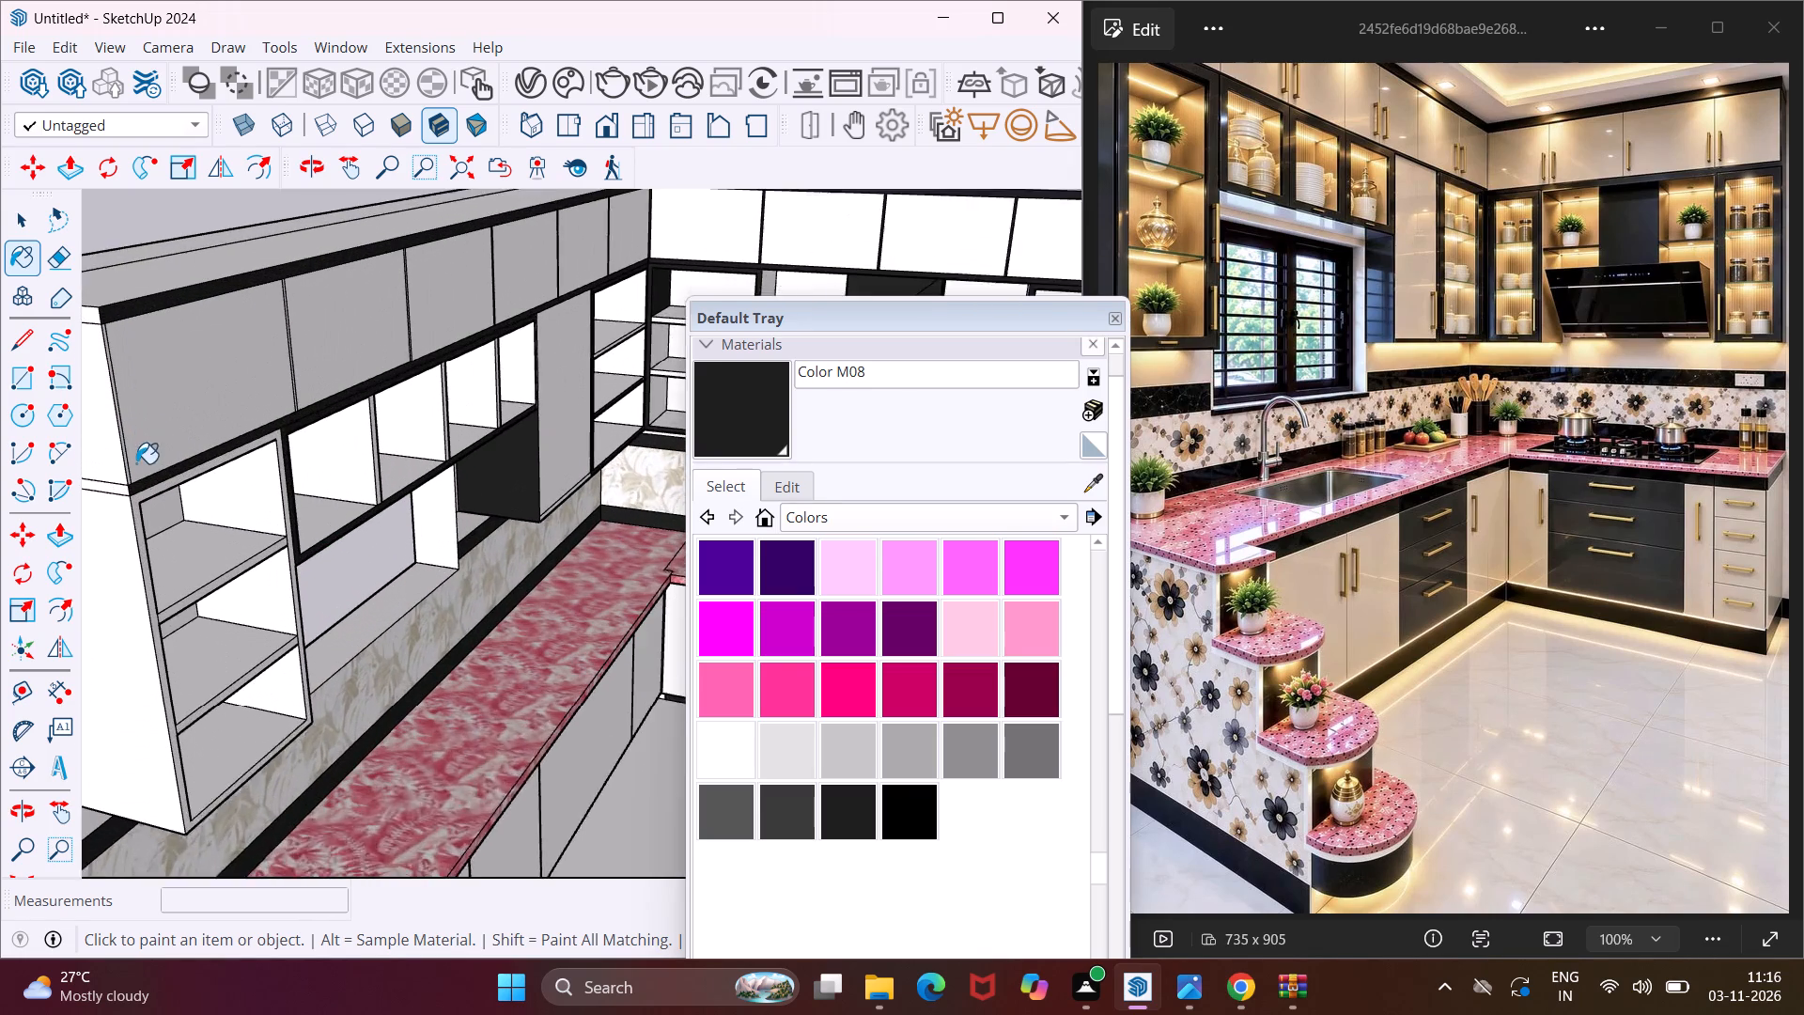
scroll(129, 517, "up", 3)
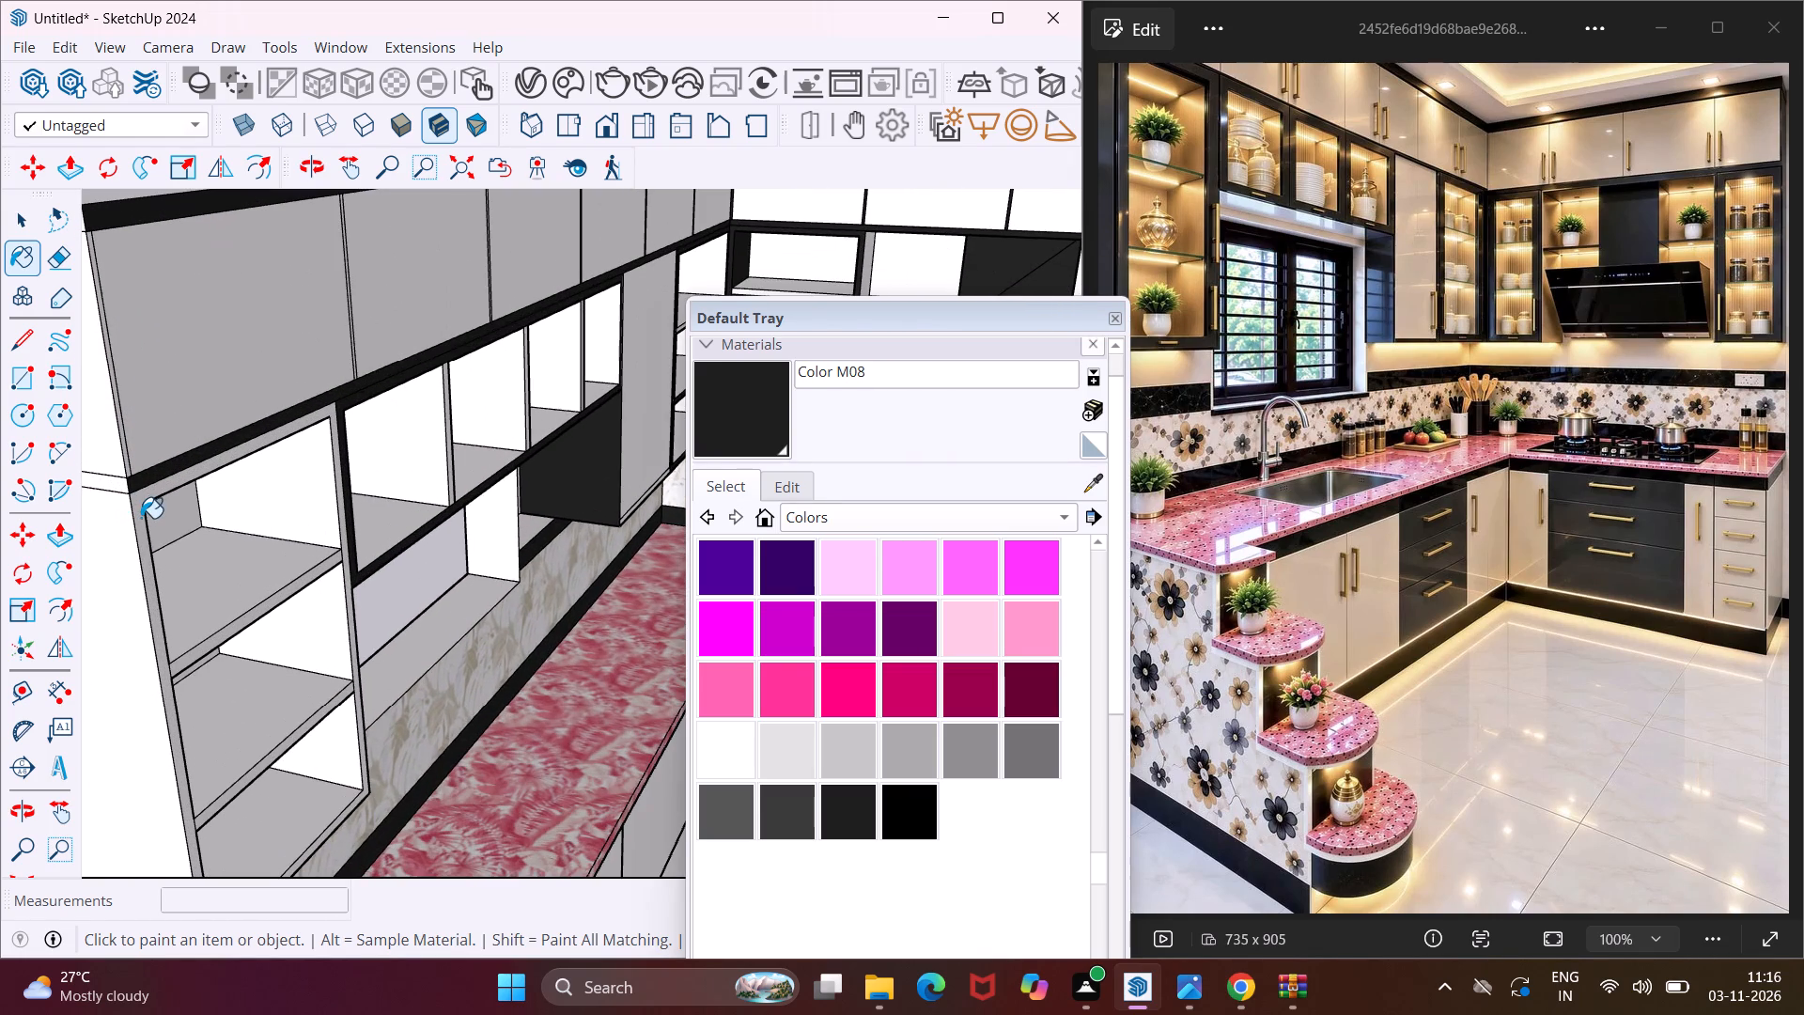
left_click(140, 513)
scroll(120, 414, "up", 6)
left_click(114, 411)
left_click(119, 419)
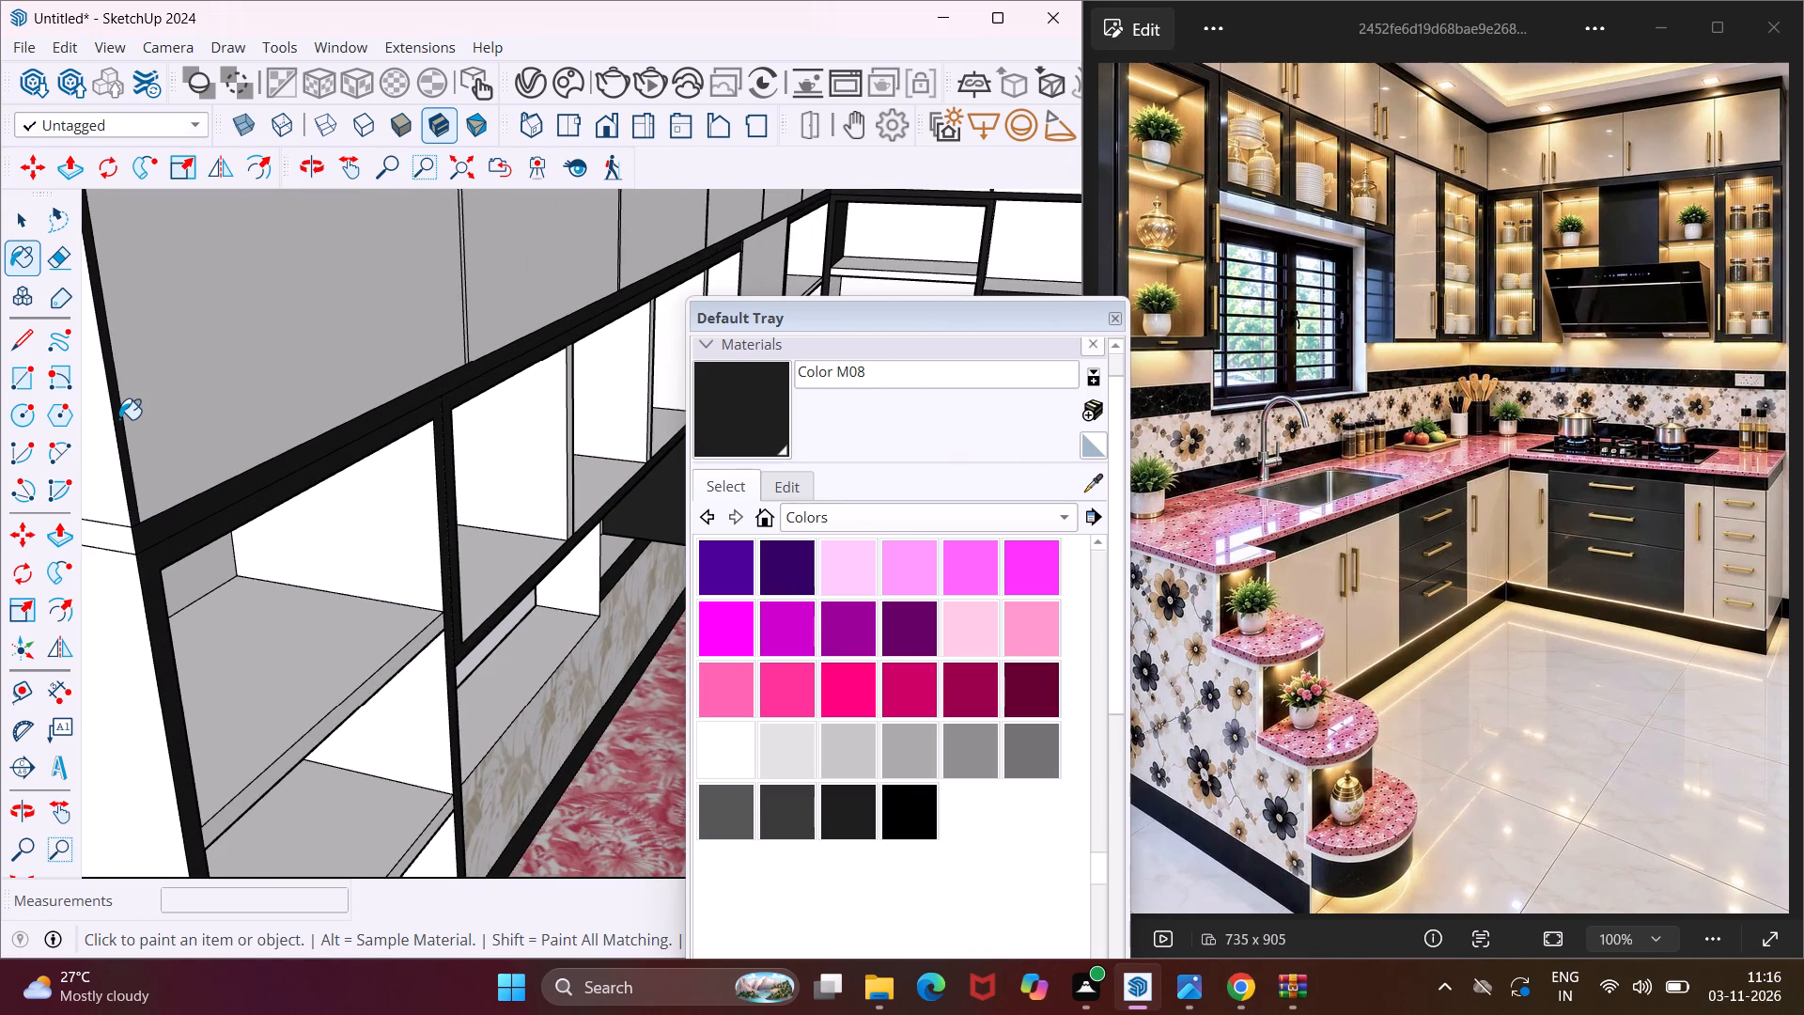
Paint the divider between the first two top cabinet doors at the open end cabinet side of the window wall with Color M08.
scroll(119, 419, "down", 3)
middle_click_drag(389, 360, 101, 407)
scroll(307, 334, "up", 8)
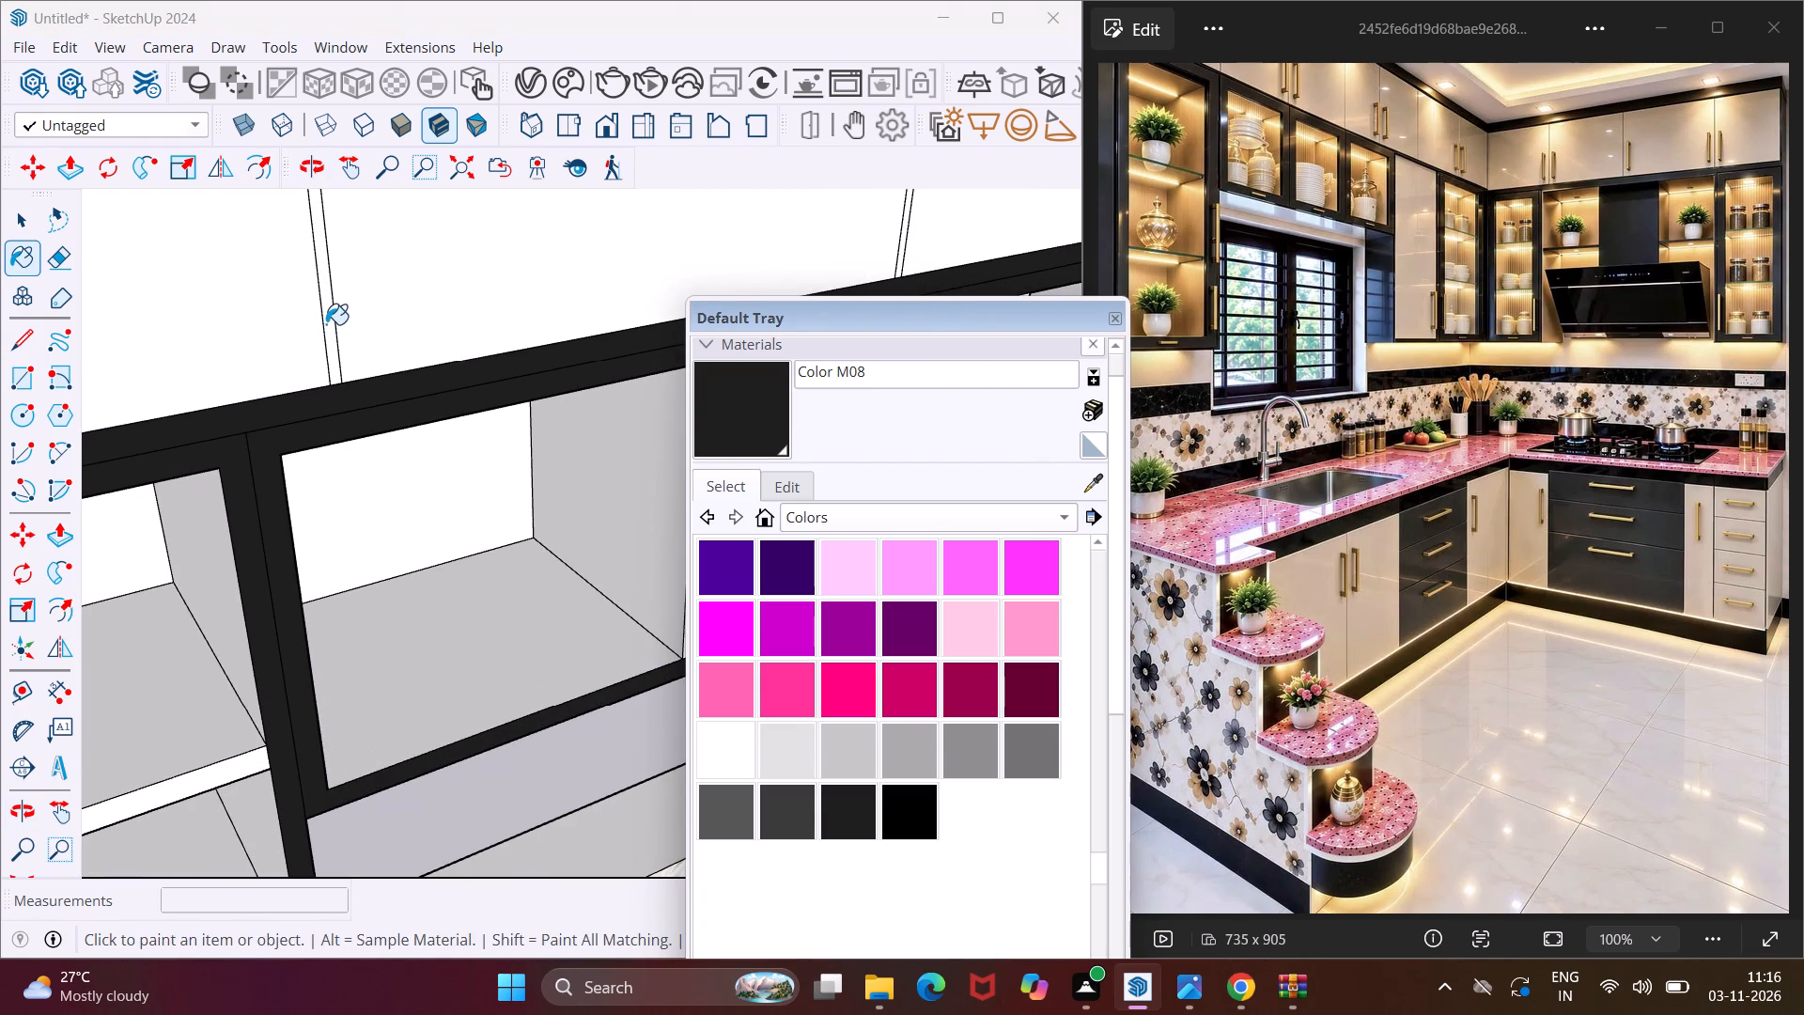
left_click(329, 324)
Paint the front edges of the three vertical dividers in the row of open niches above the window with Color M08.
scroll(177, 426, "down", 3)
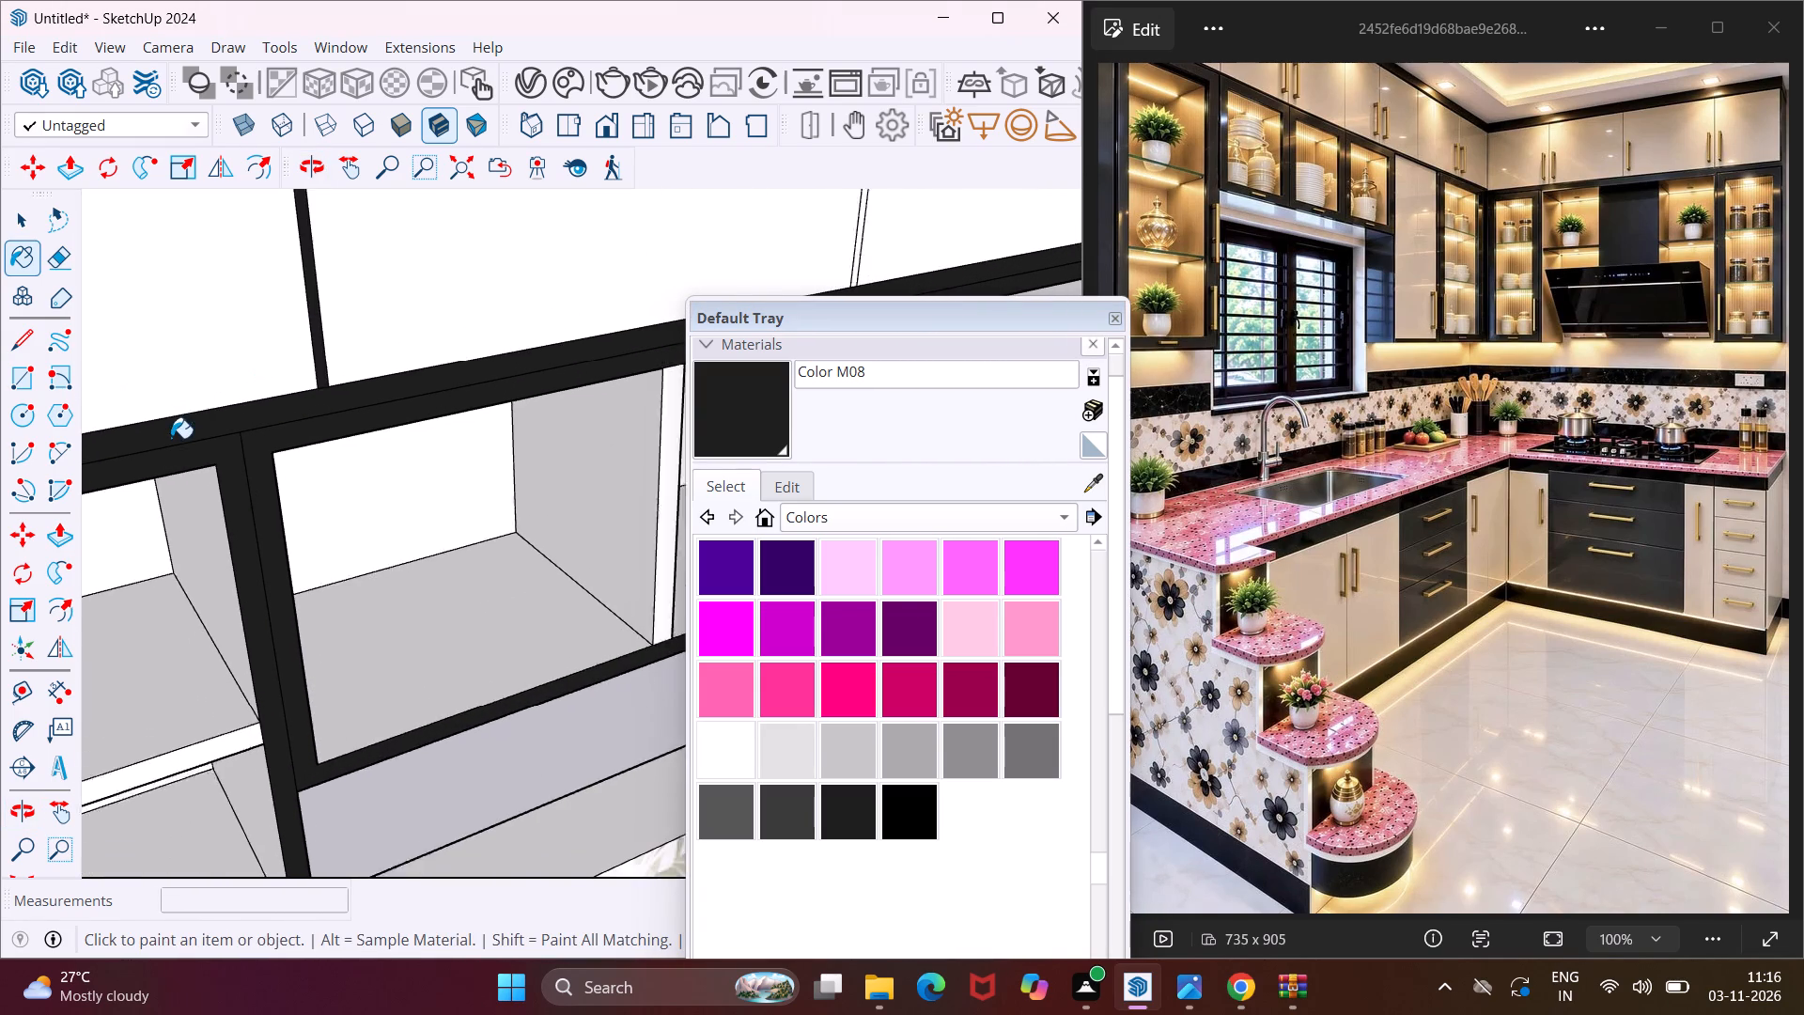
scroll(171, 438, "down", 4)
scroll(497, 462, "up", 3)
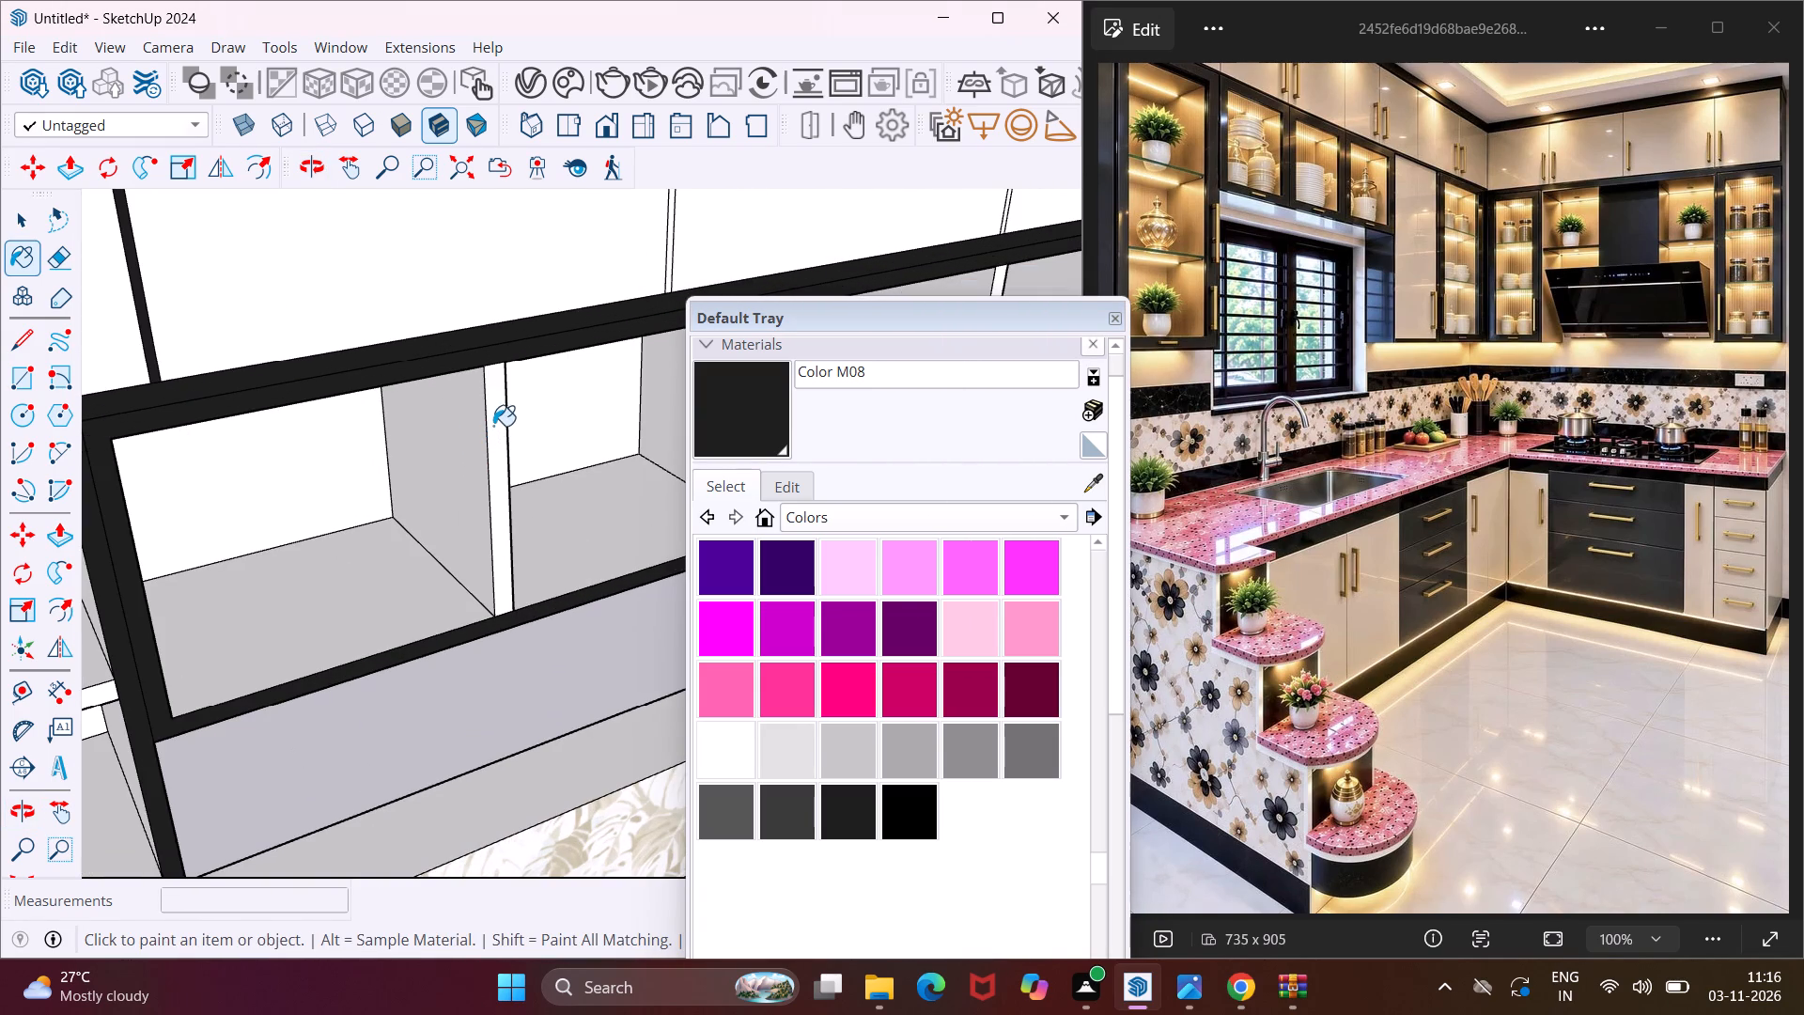
left_click(495, 424)
scroll(167, 417, "down", 9)
scroll(345, 392, "down", 1)
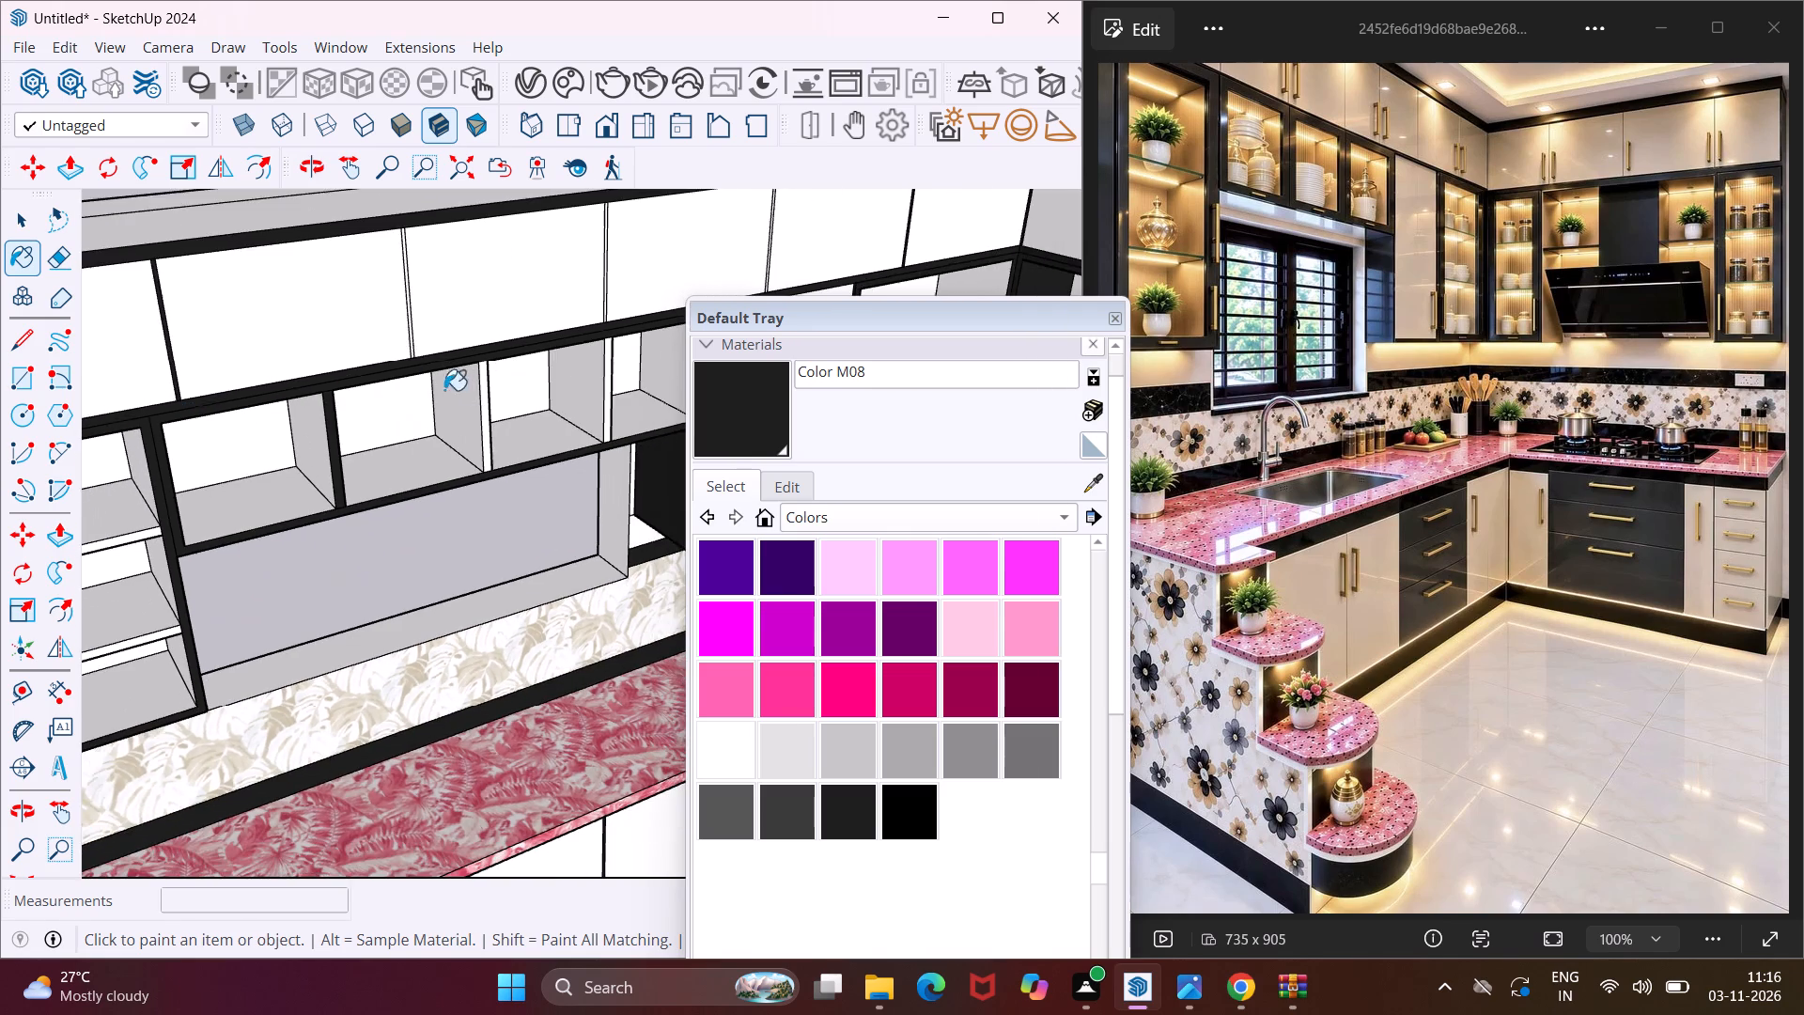
scroll(486, 408, "up", 6)
left_click(484, 405)
scroll(283, 367, "down", 3)
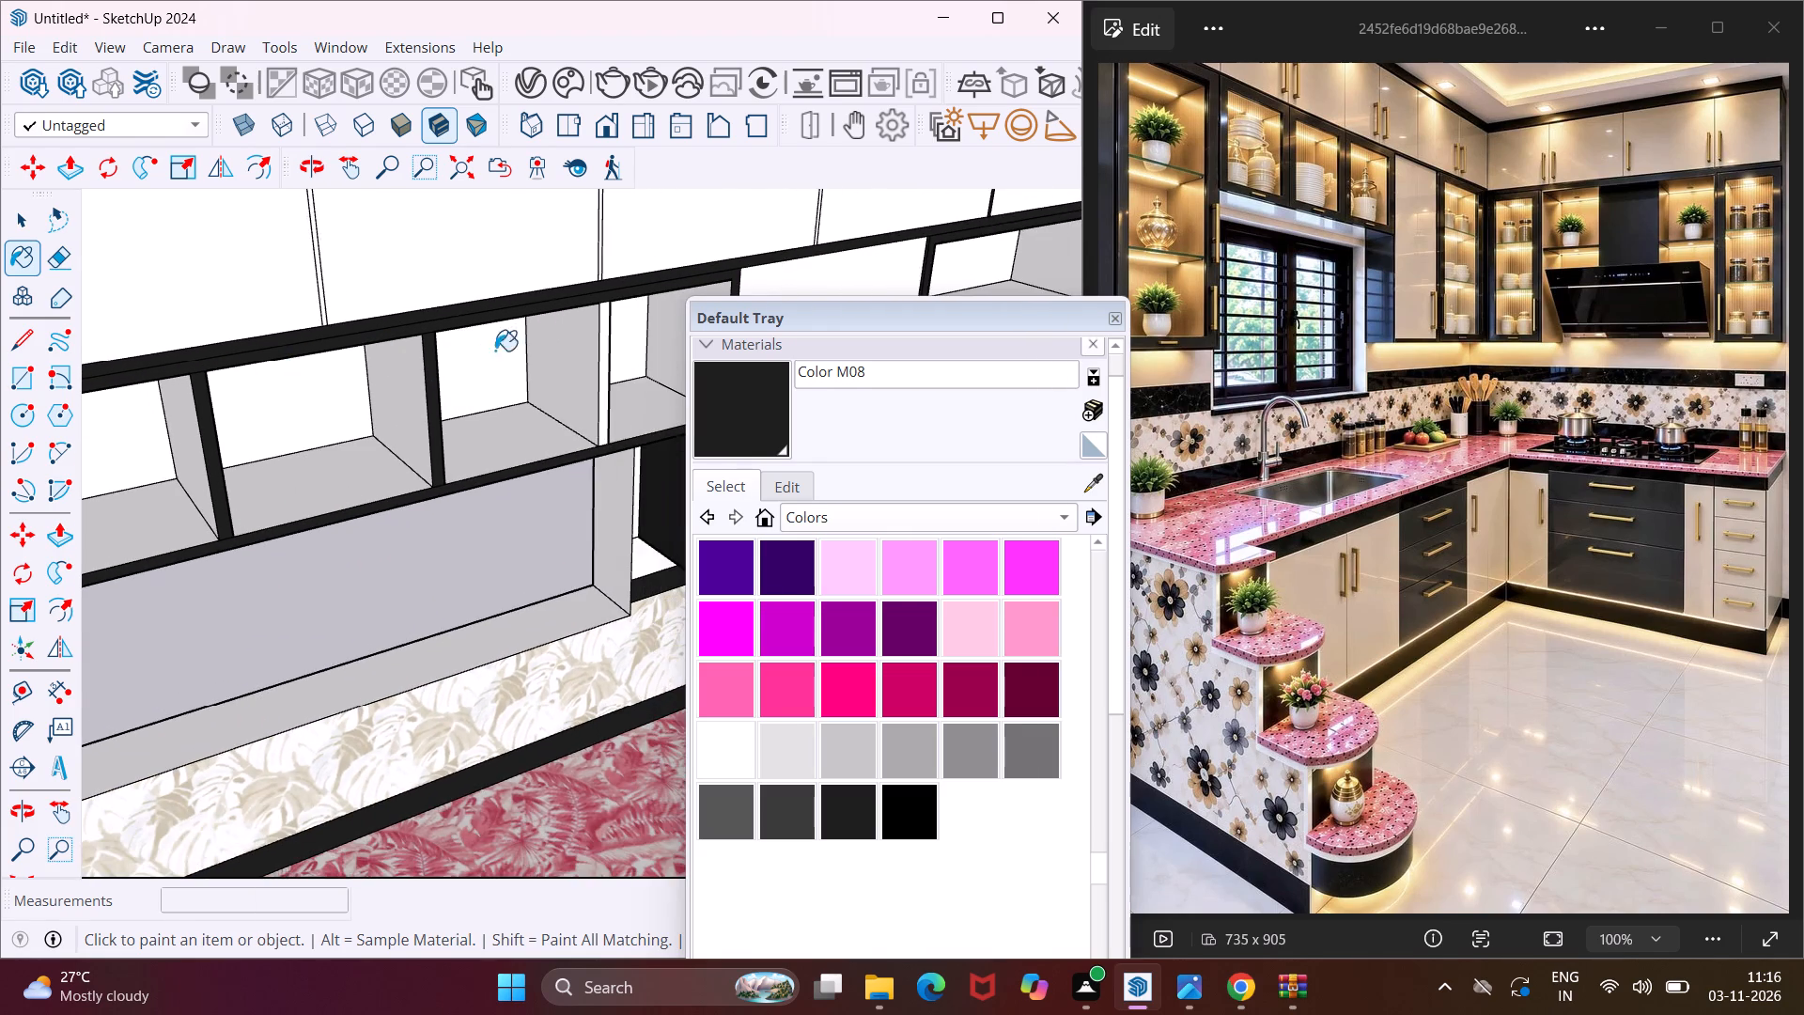
scroll(574, 344, "up", 3)
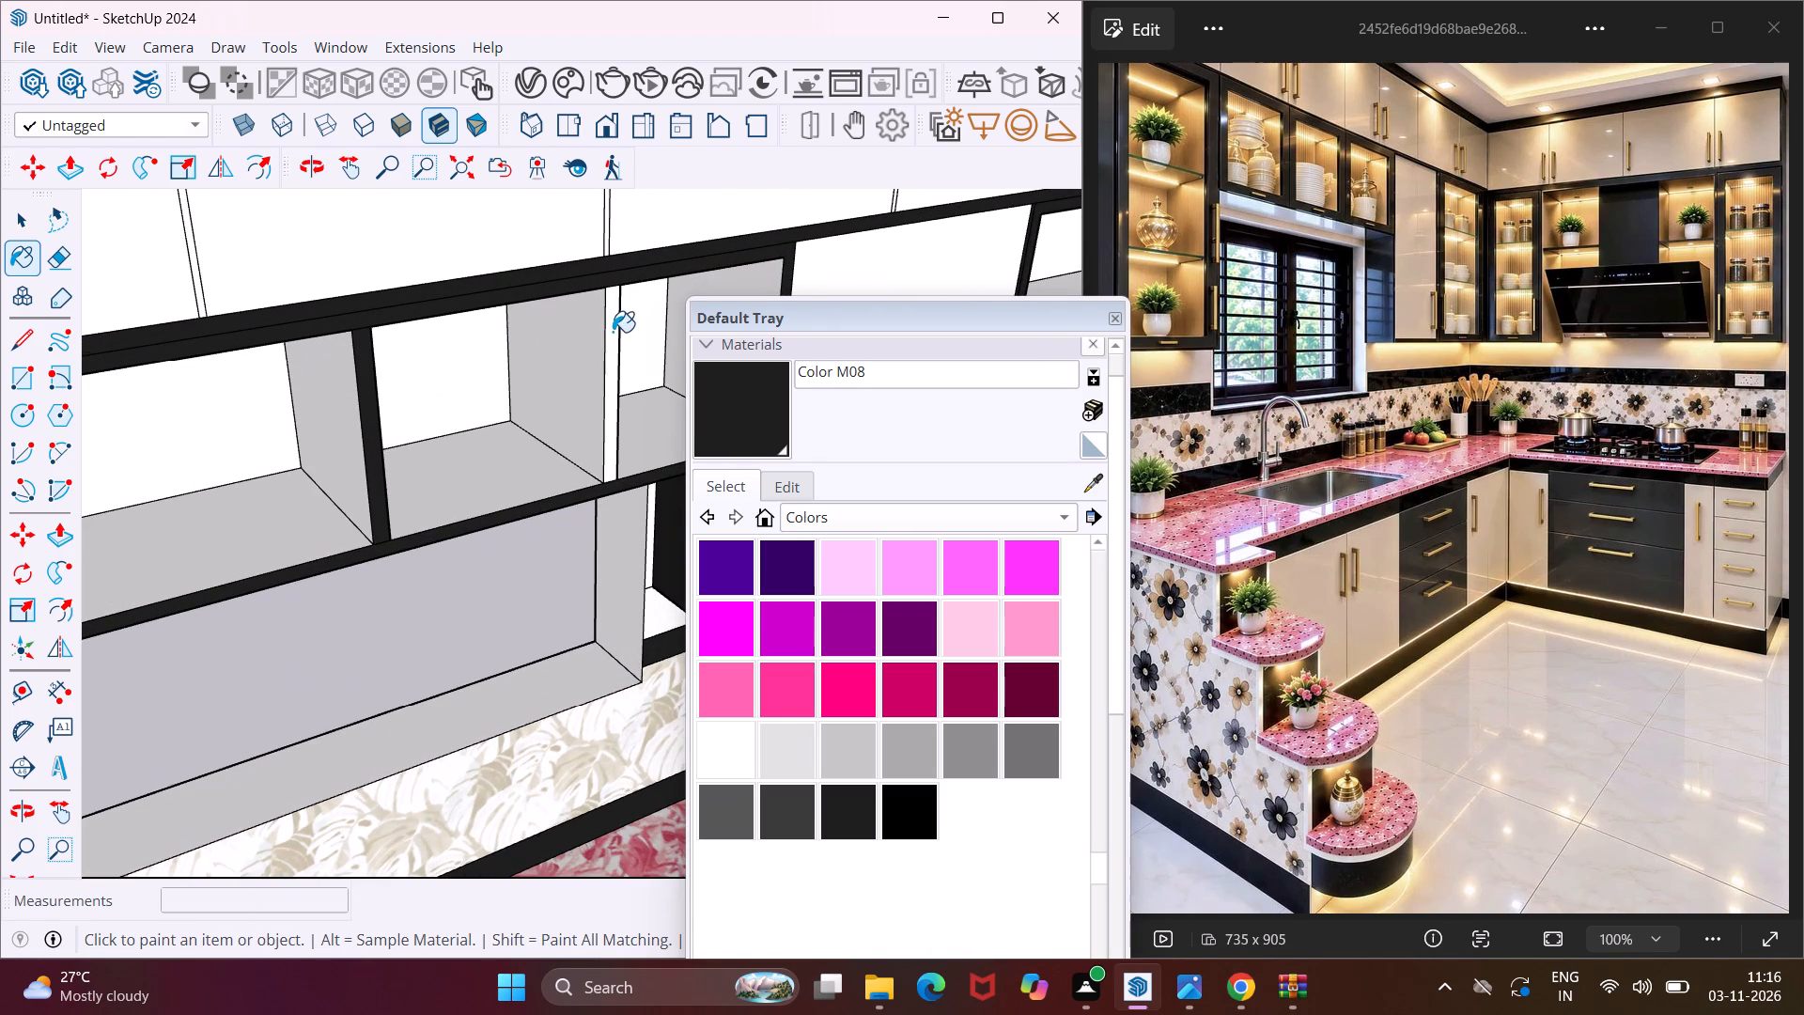
left_click(613, 332)
Paint the three remaining unpainted dividers between the top cabinet doors on the window wall with Color M08, keeping the doors unpainted.
scroll(366, 409, "down", 5)
scroll(279, 338, "up", 1)
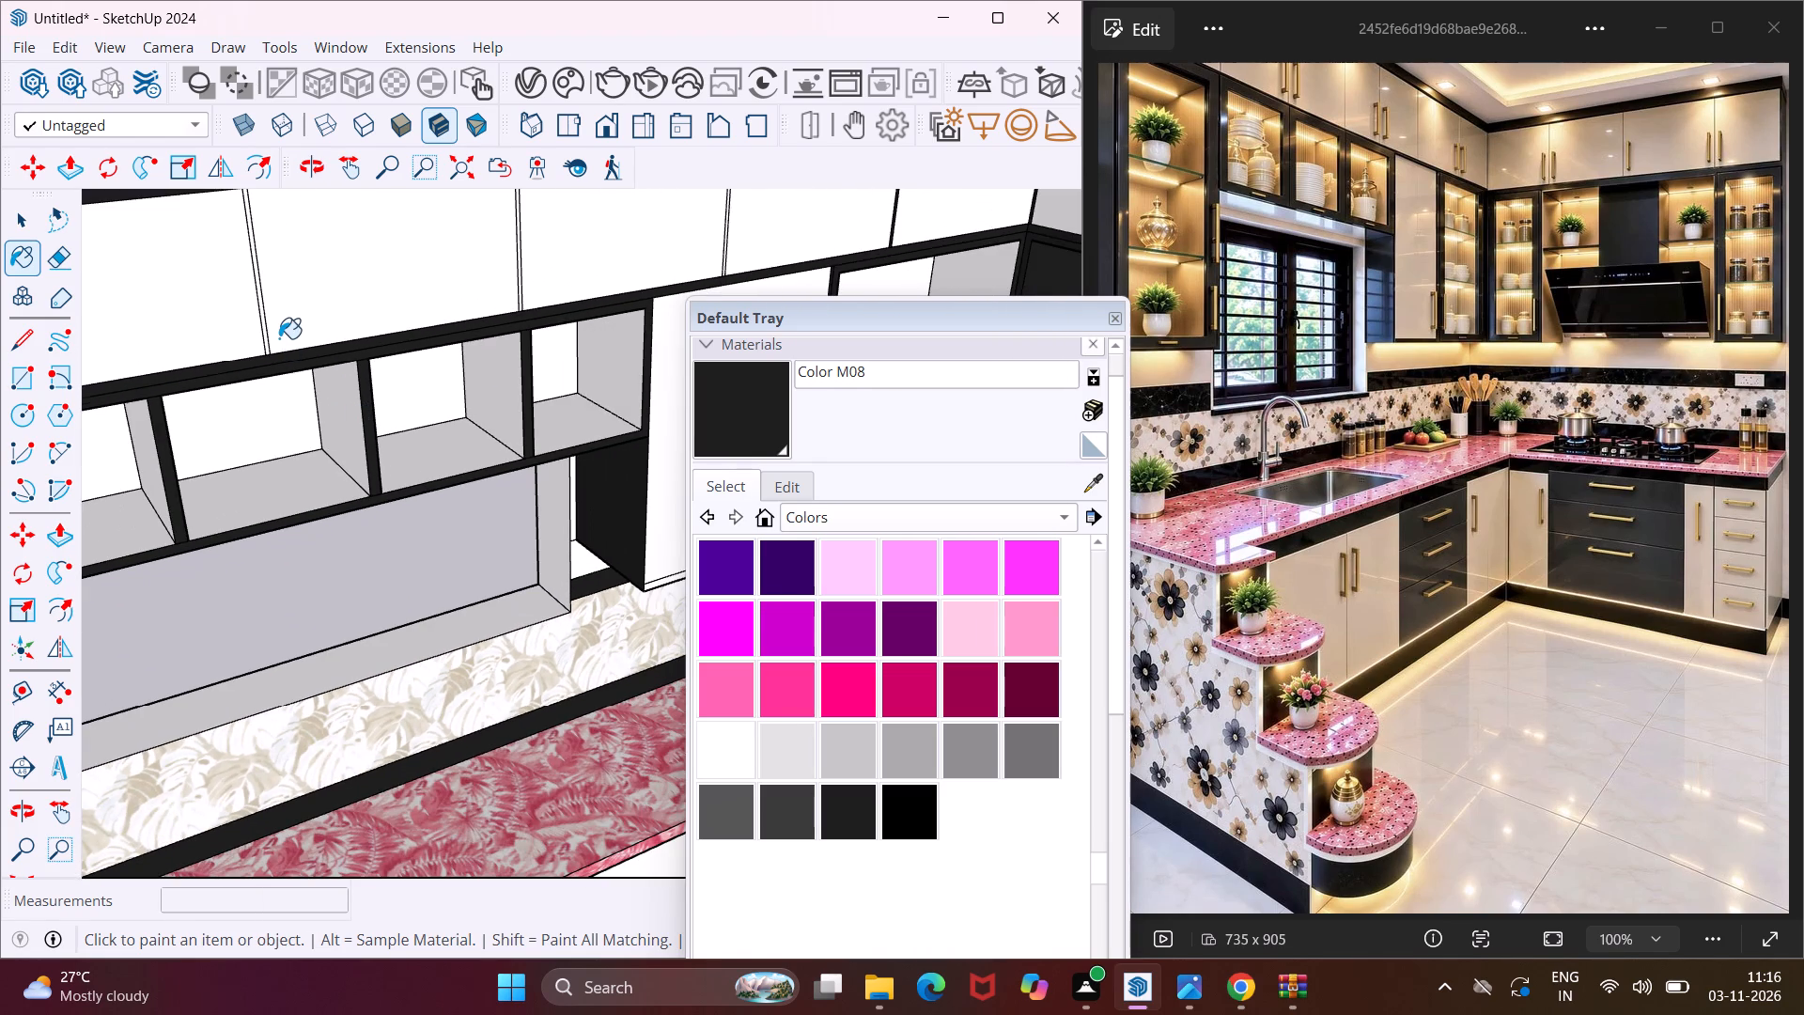
scroll(279, 338, "up", 4)
left_click(262, 349)
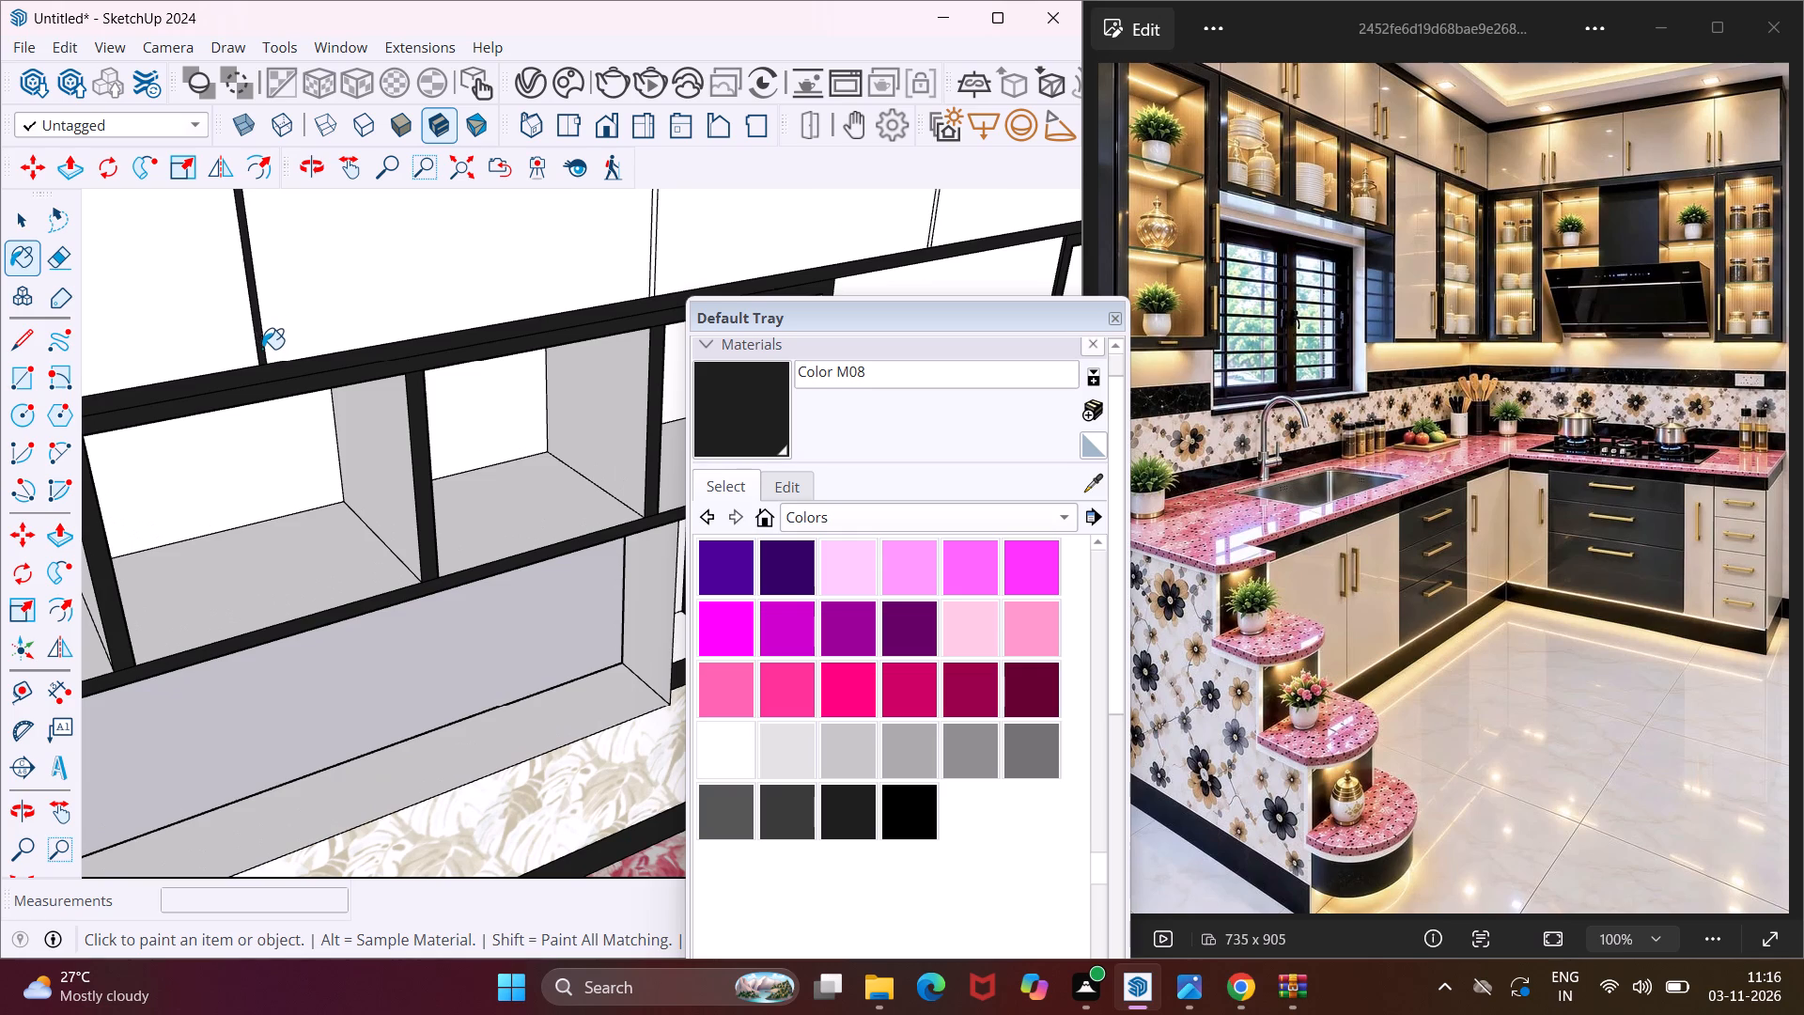
left_click(654, 249)
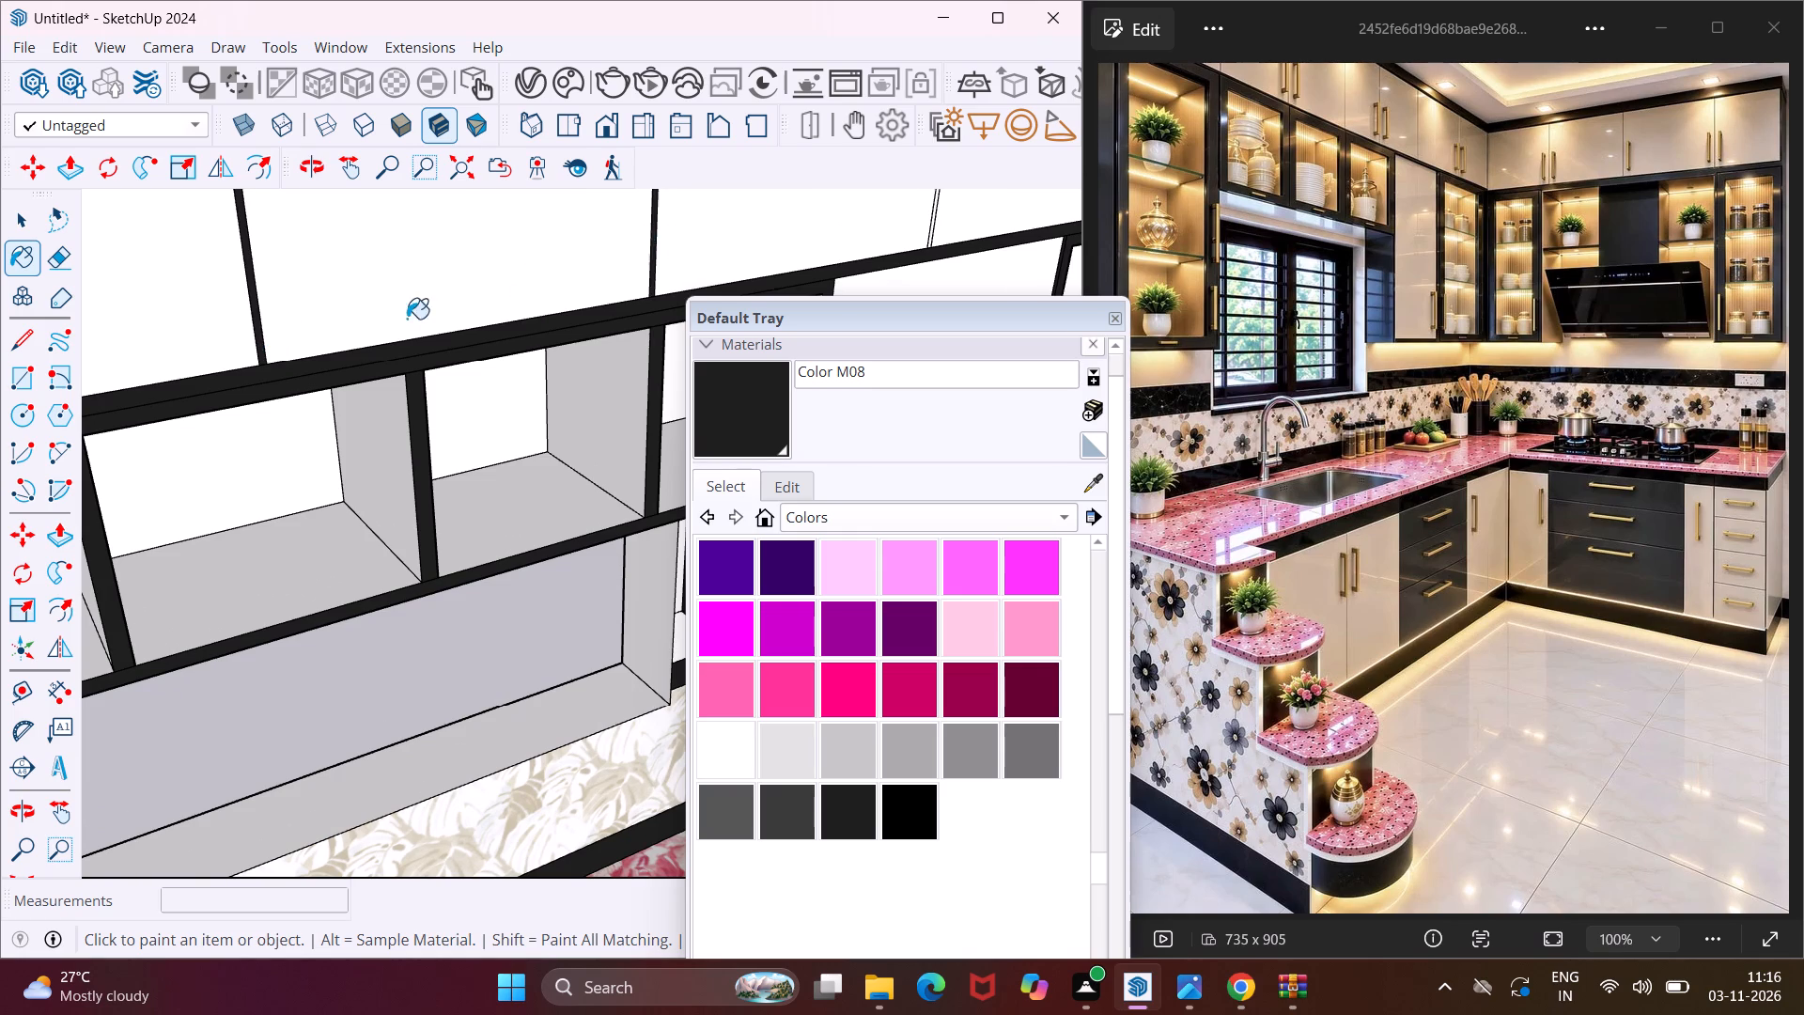
scroll(376, 341, "down", 15)
scroll(642, 281, "up", 2)
scroll(564, 289, "up", 13)
scroll(479, 320, "up", 7)
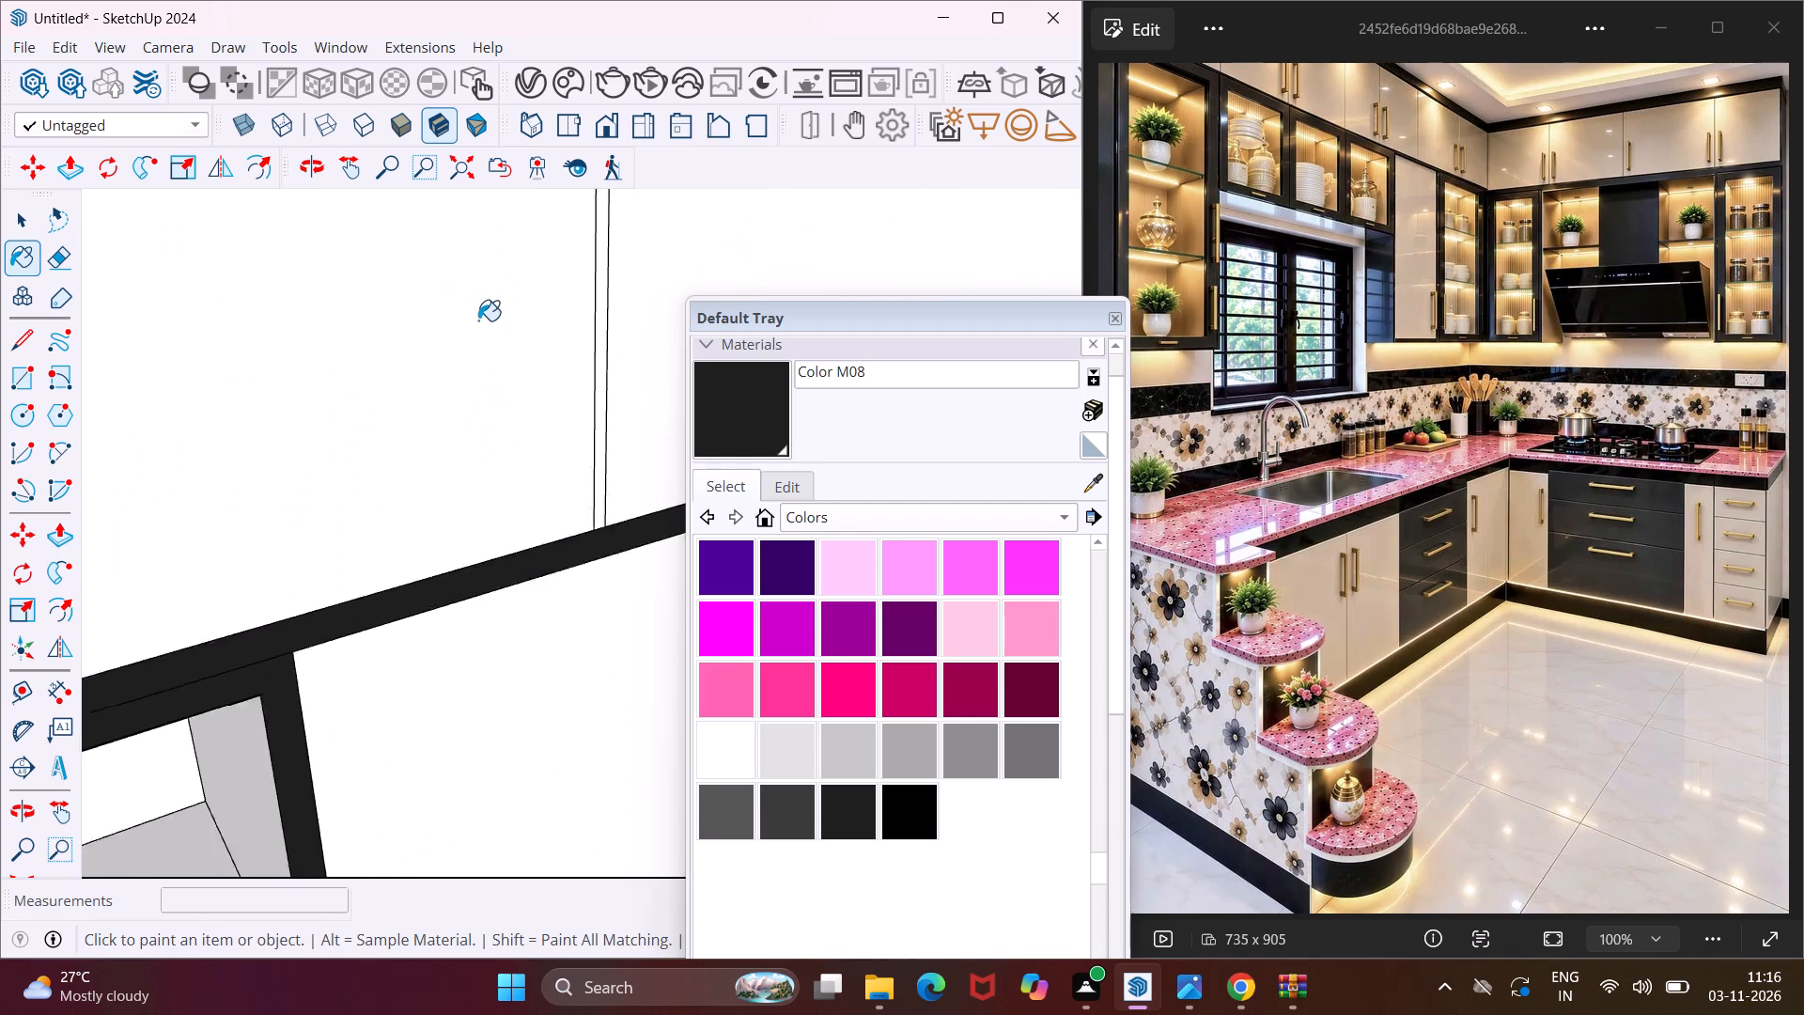
scroll(478, 320, "up", 2)
left_click(630, 294)
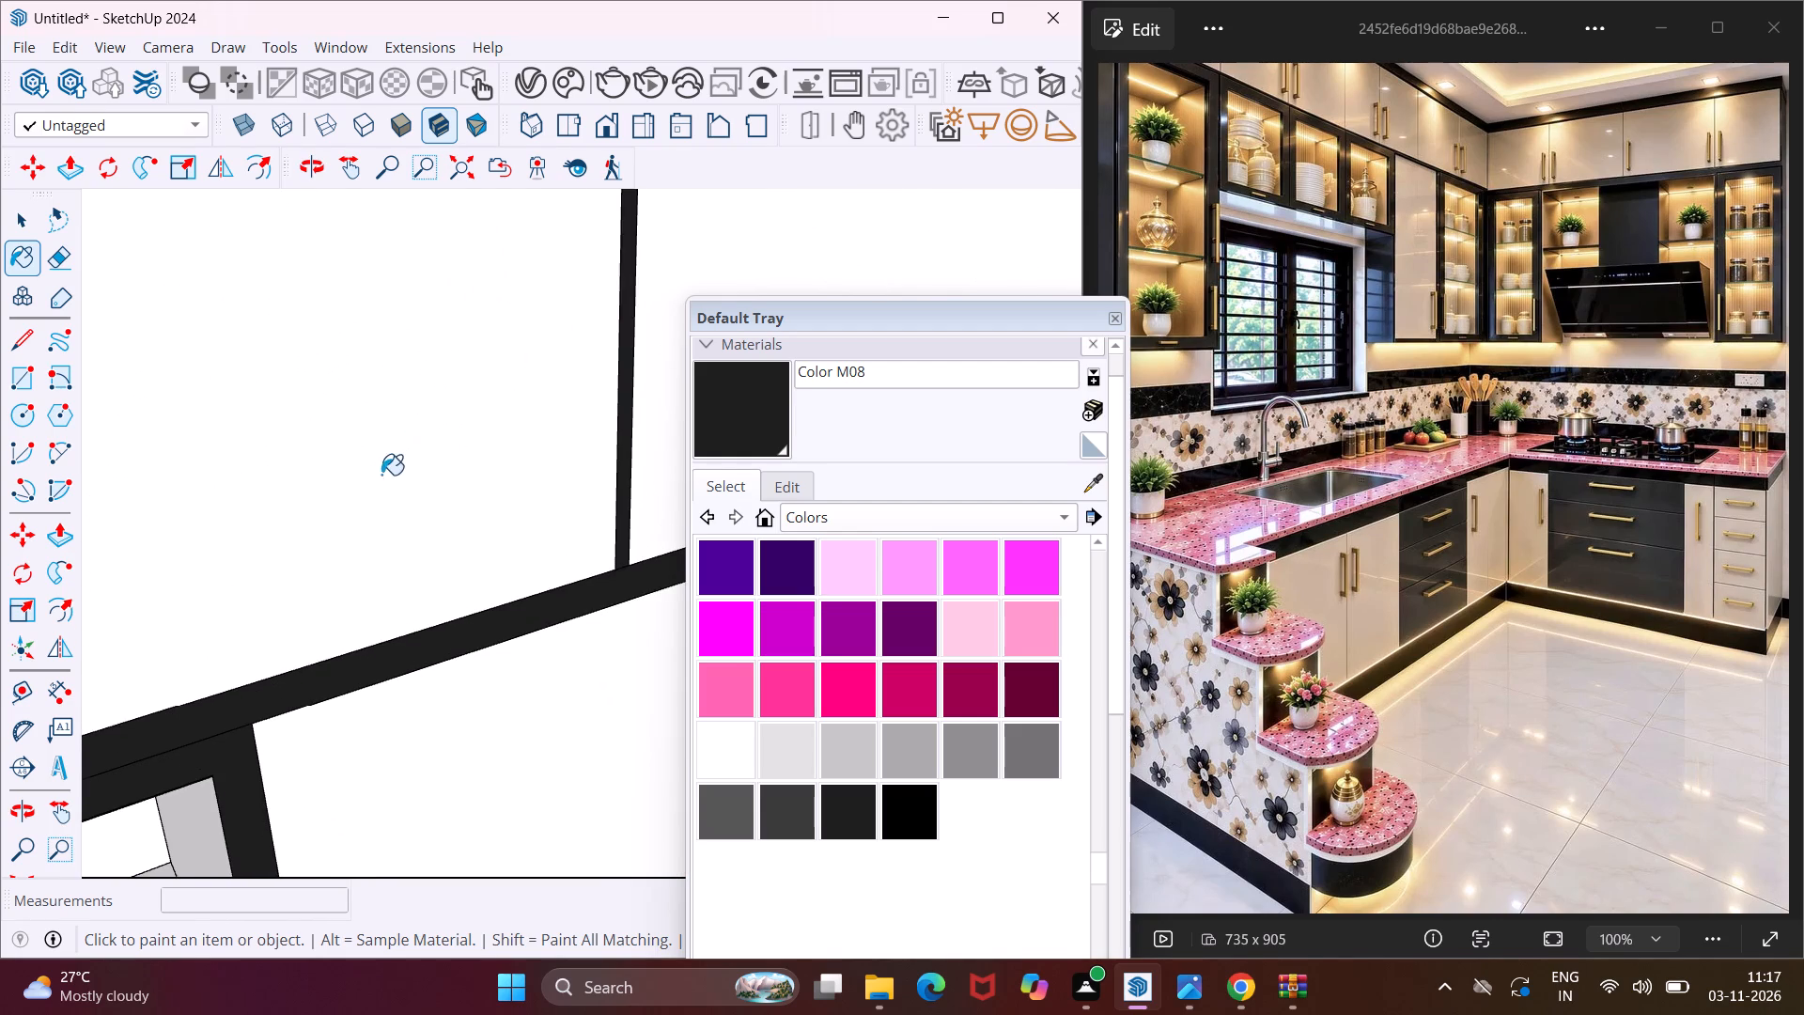
scroll(379, 477, "down", 5)
scroll(443, 427, "down", 18)
scroll(450, 423, "down", 5)
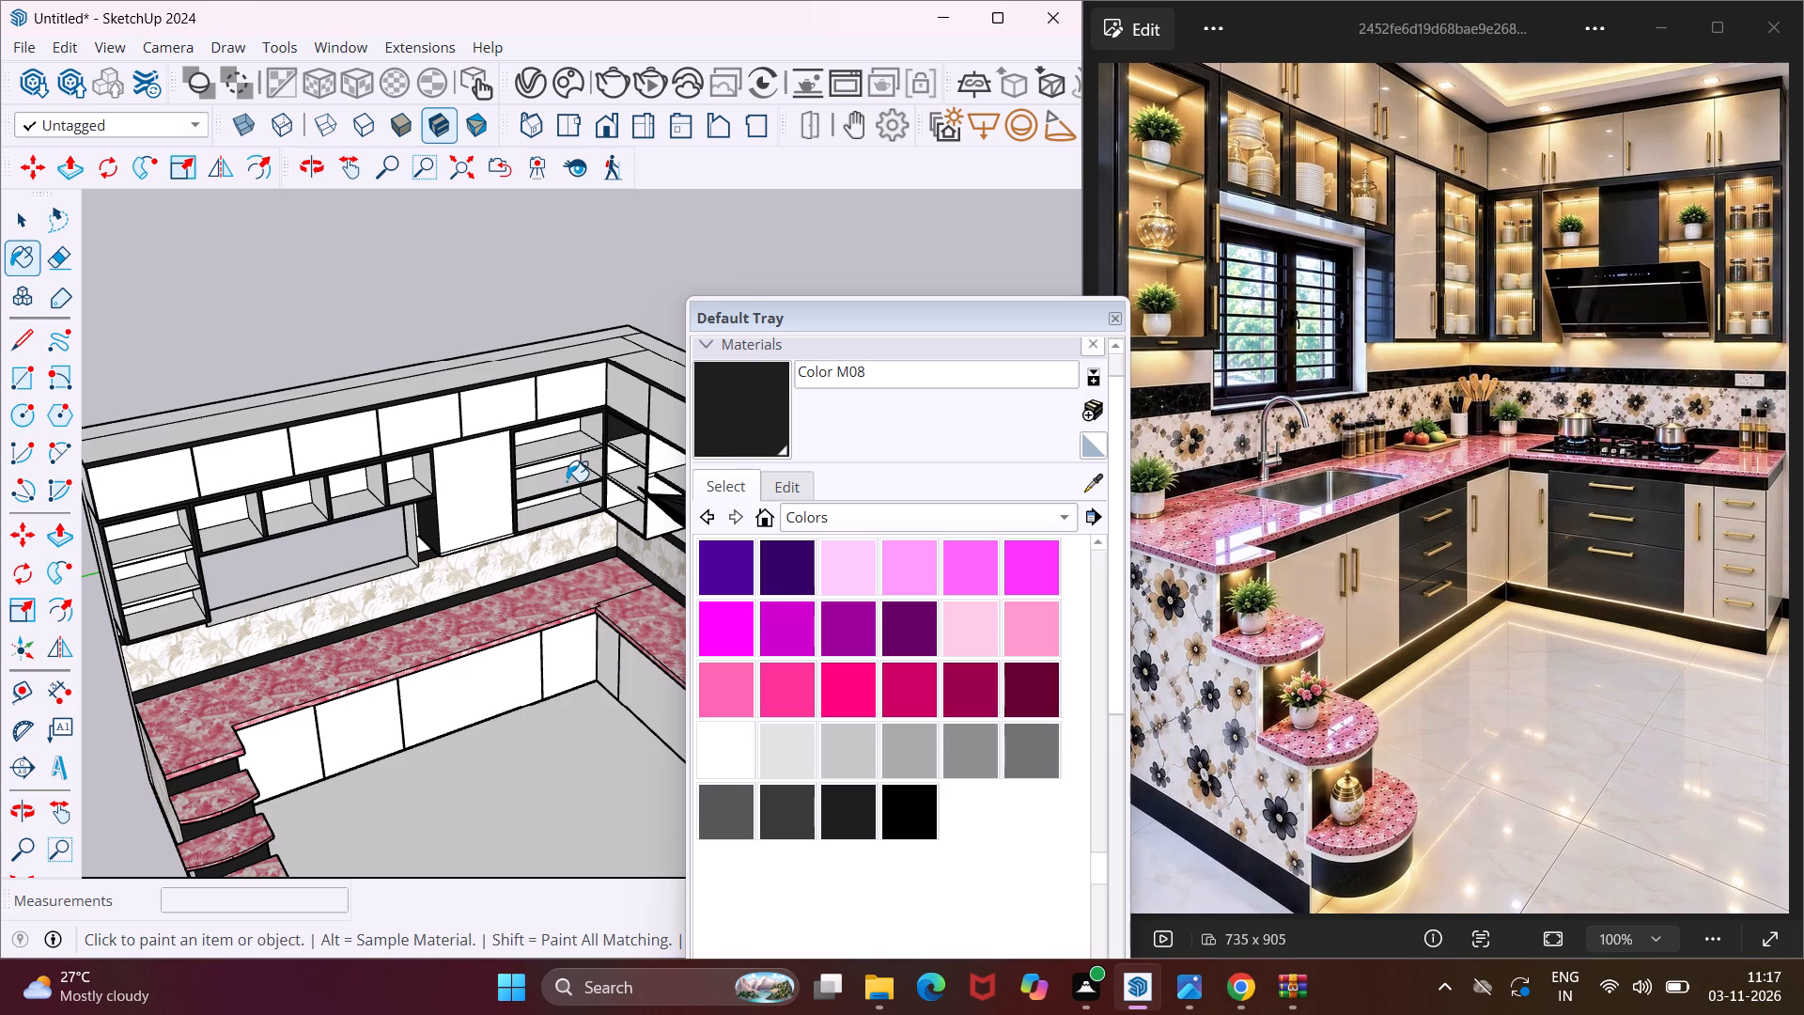
key("Escape")
key("space")
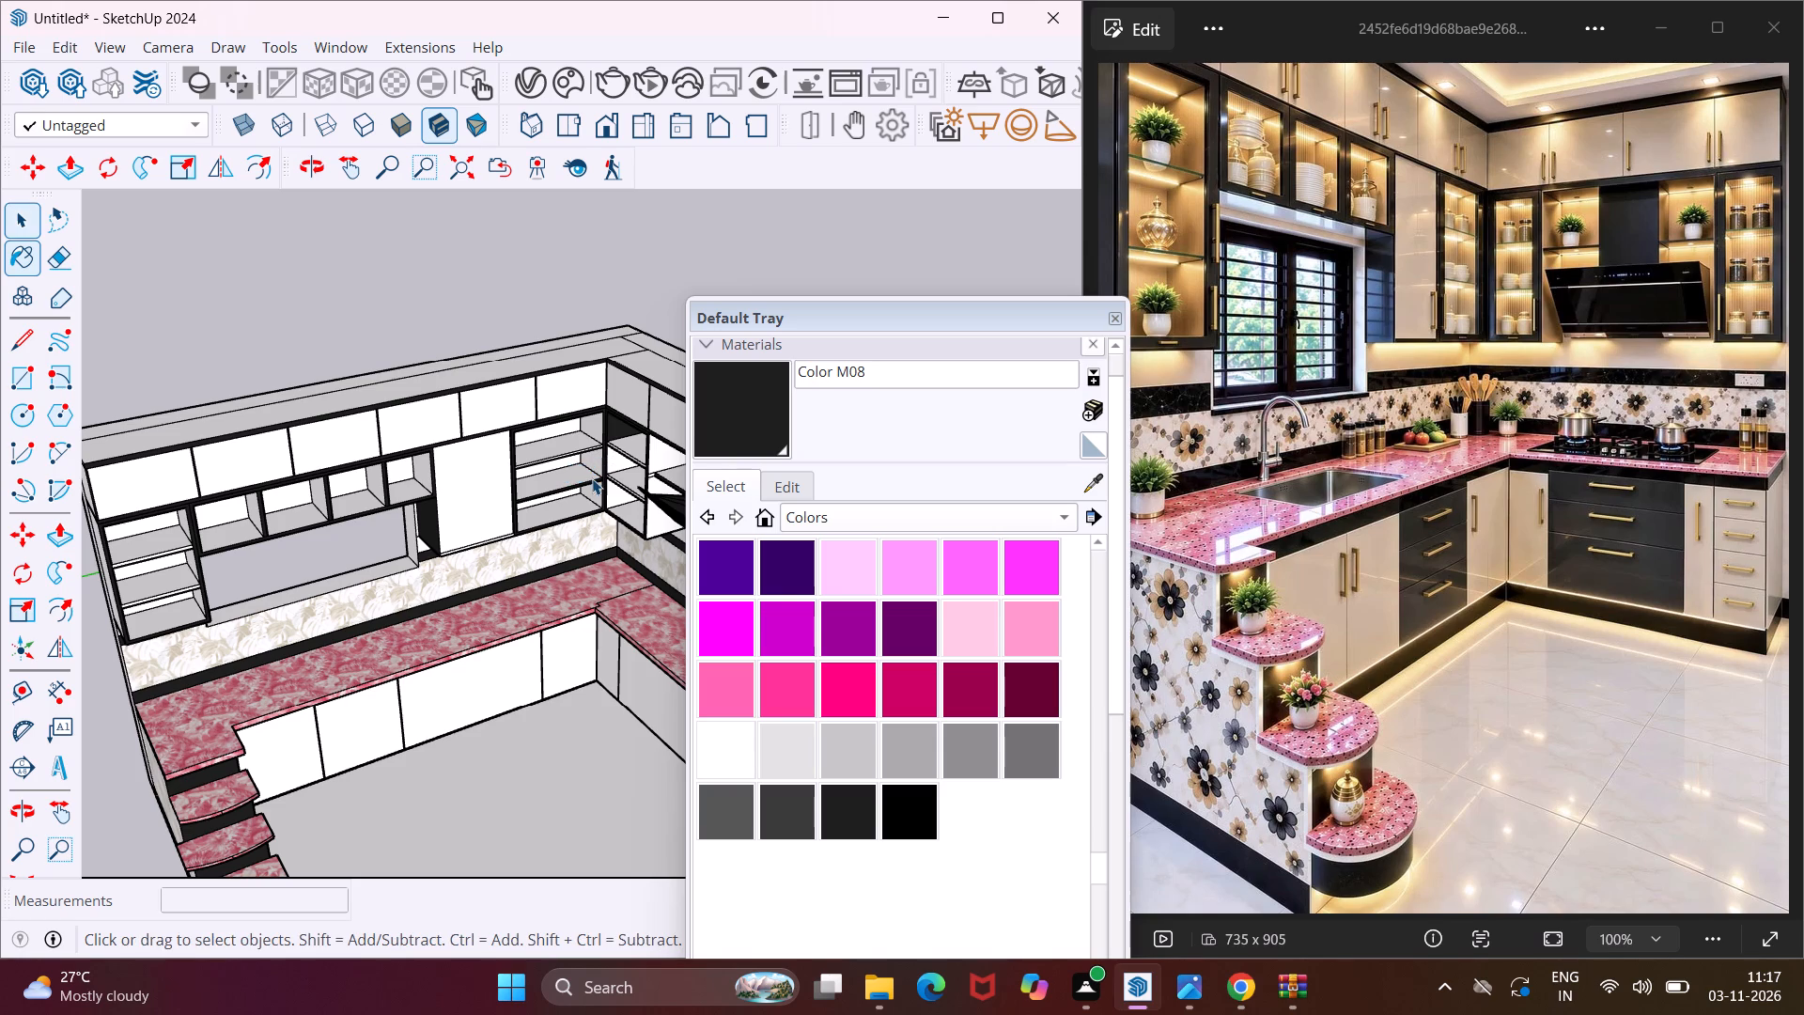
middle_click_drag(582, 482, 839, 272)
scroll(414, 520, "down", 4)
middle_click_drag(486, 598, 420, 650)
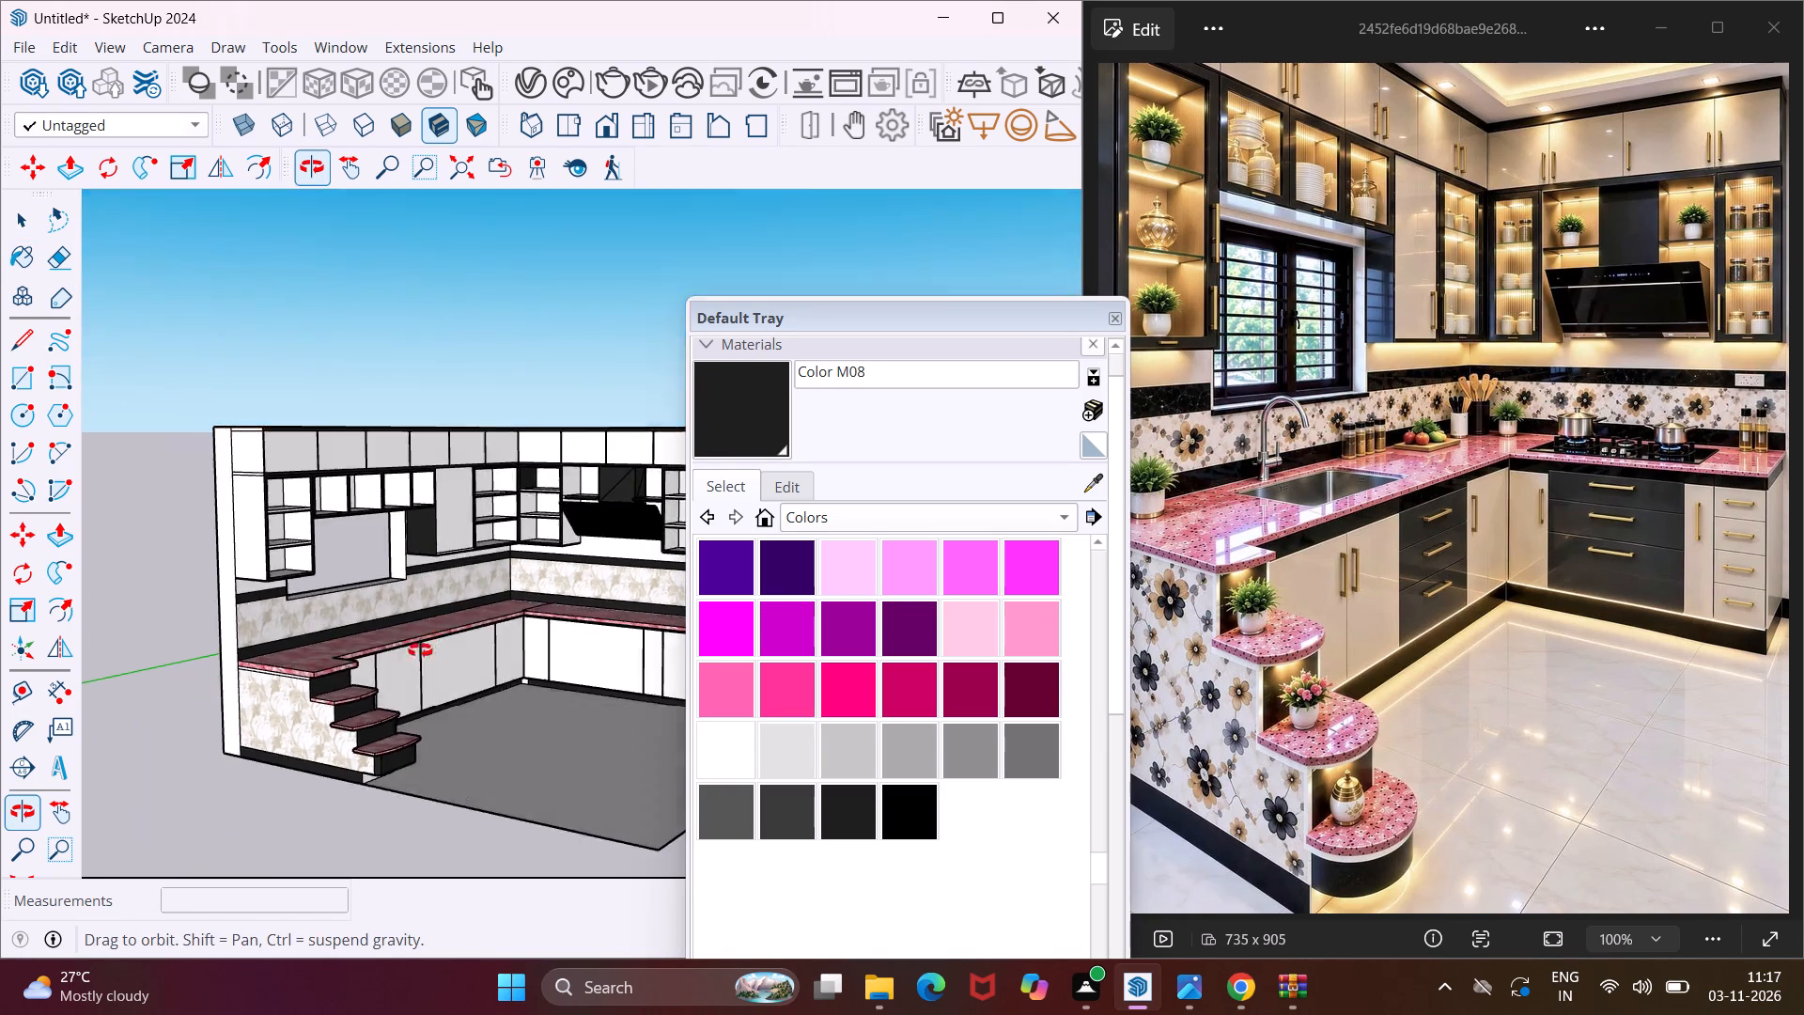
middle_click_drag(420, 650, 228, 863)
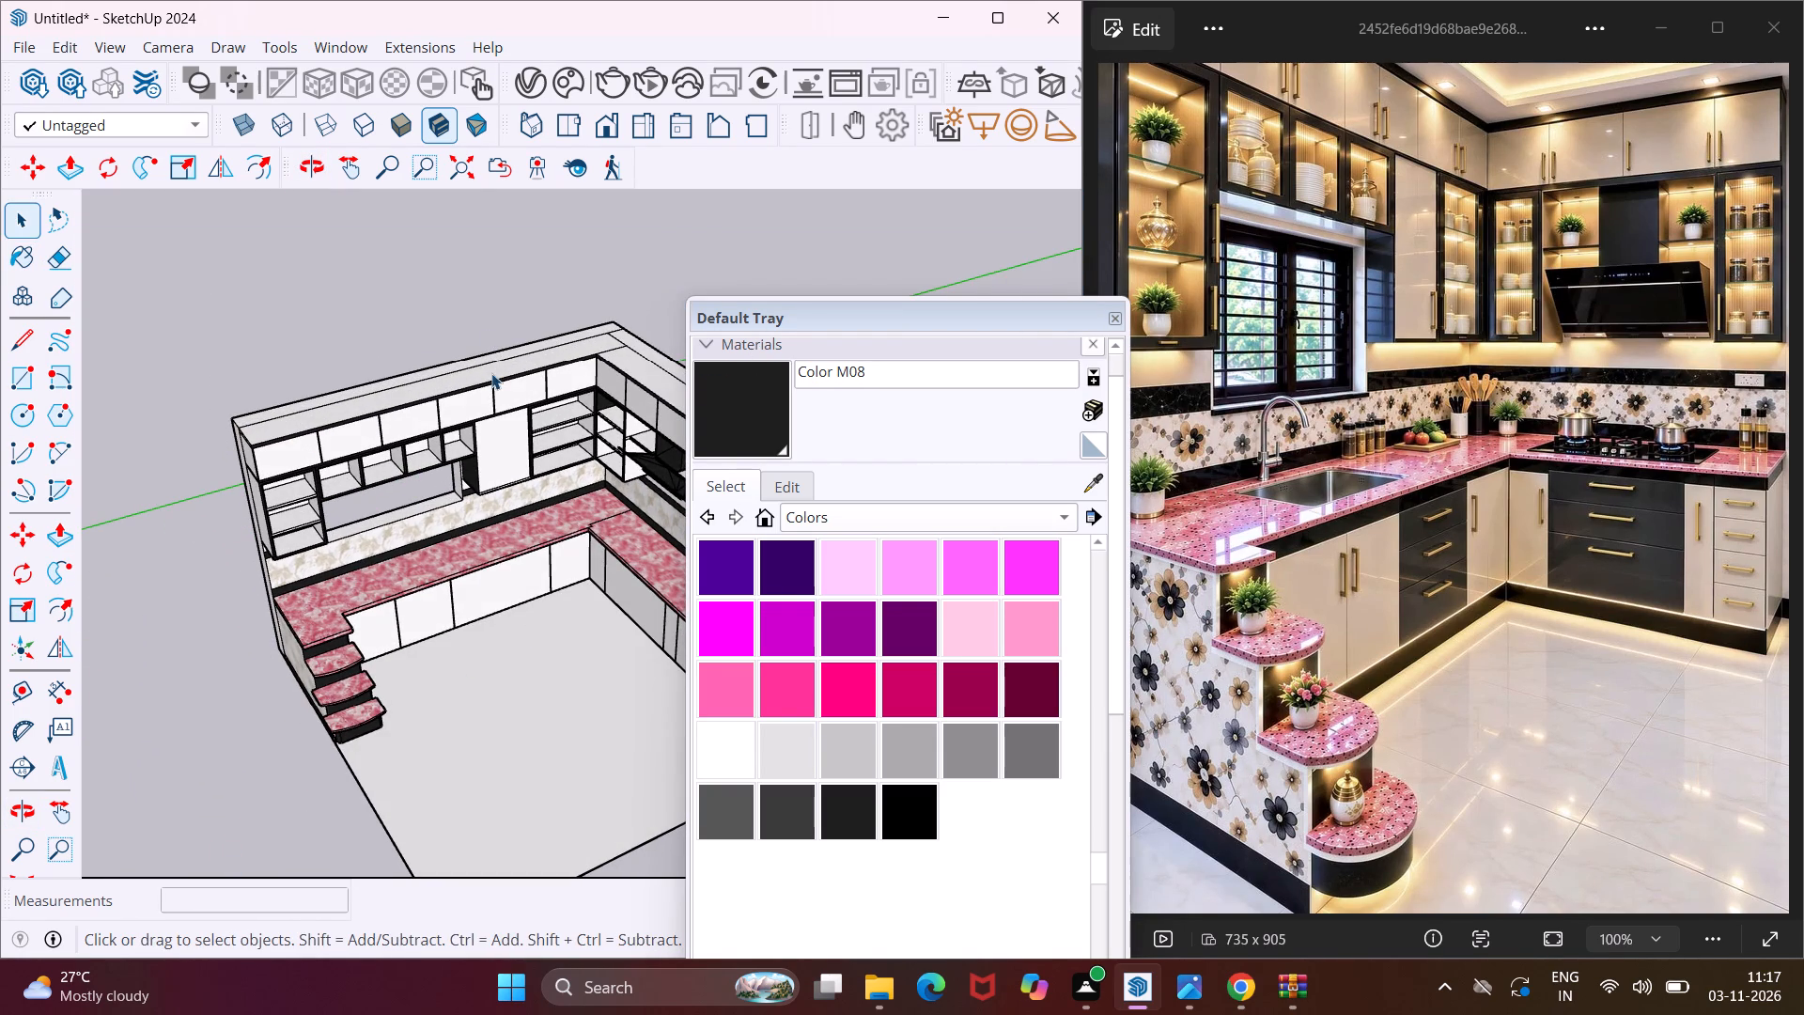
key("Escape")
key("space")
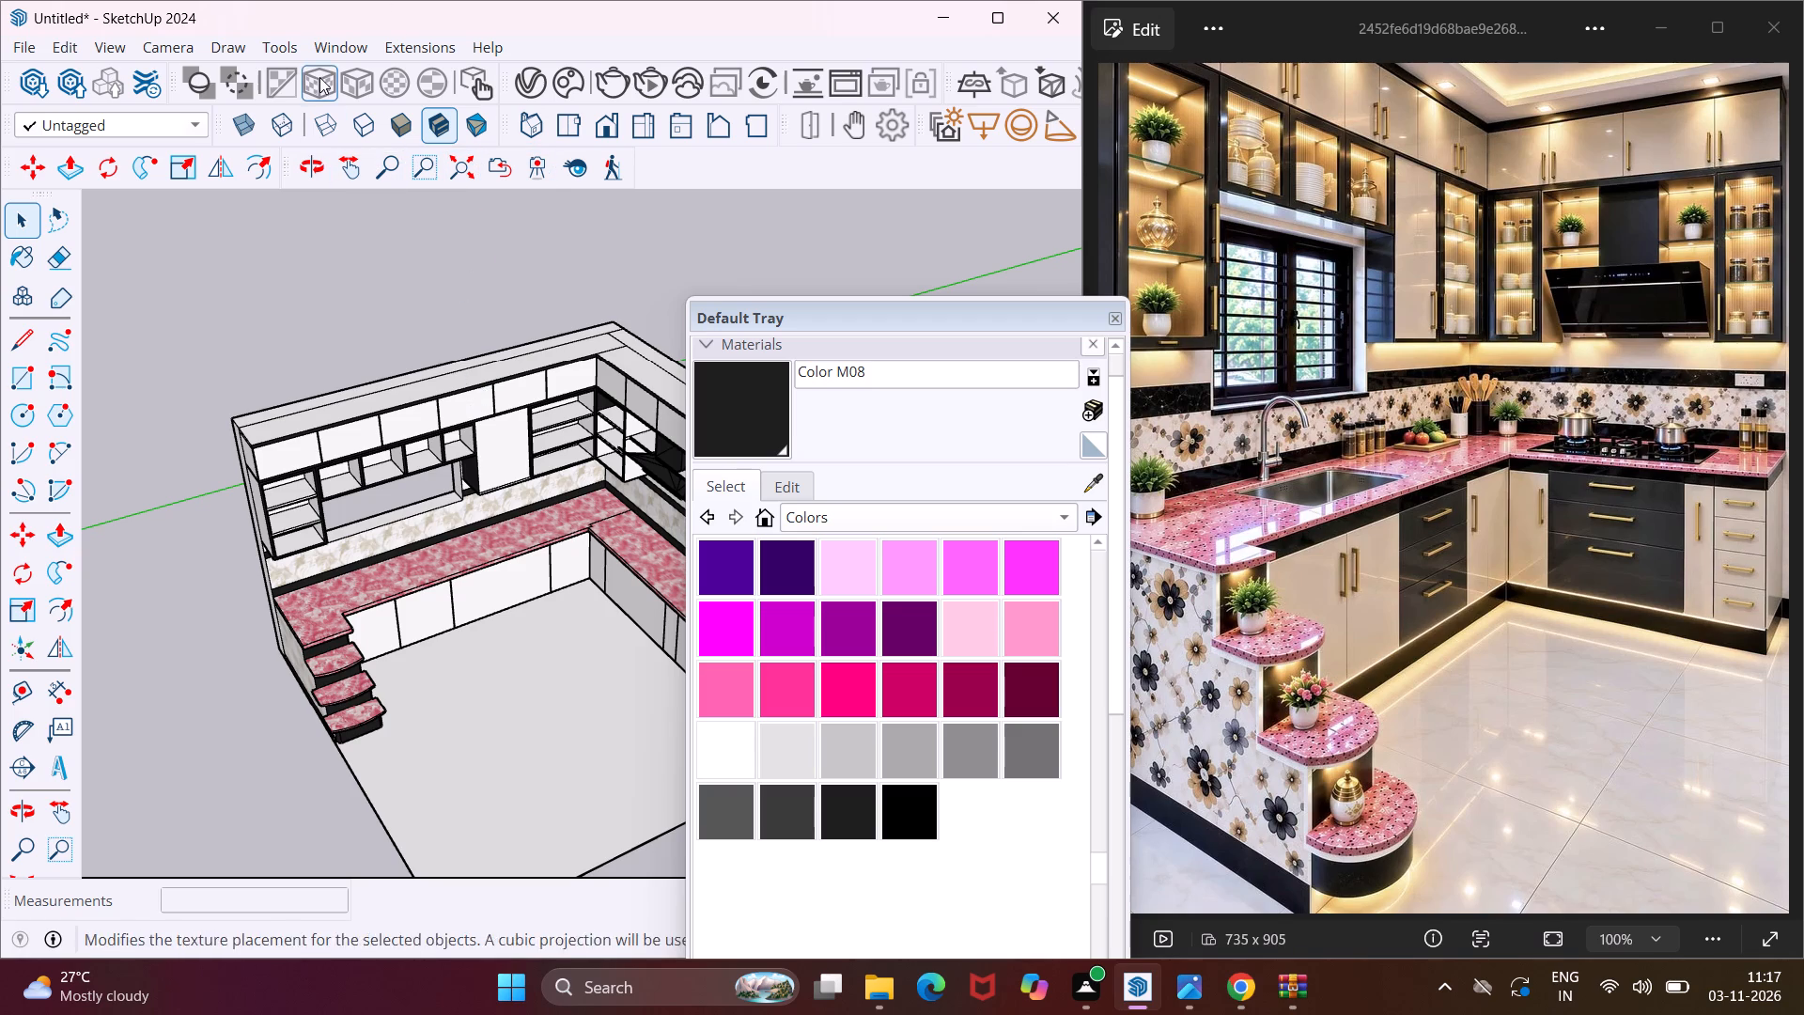
Open 3D Warehouse and search its models for "stove".
left_click(324, 48)
left_click(374, 241)
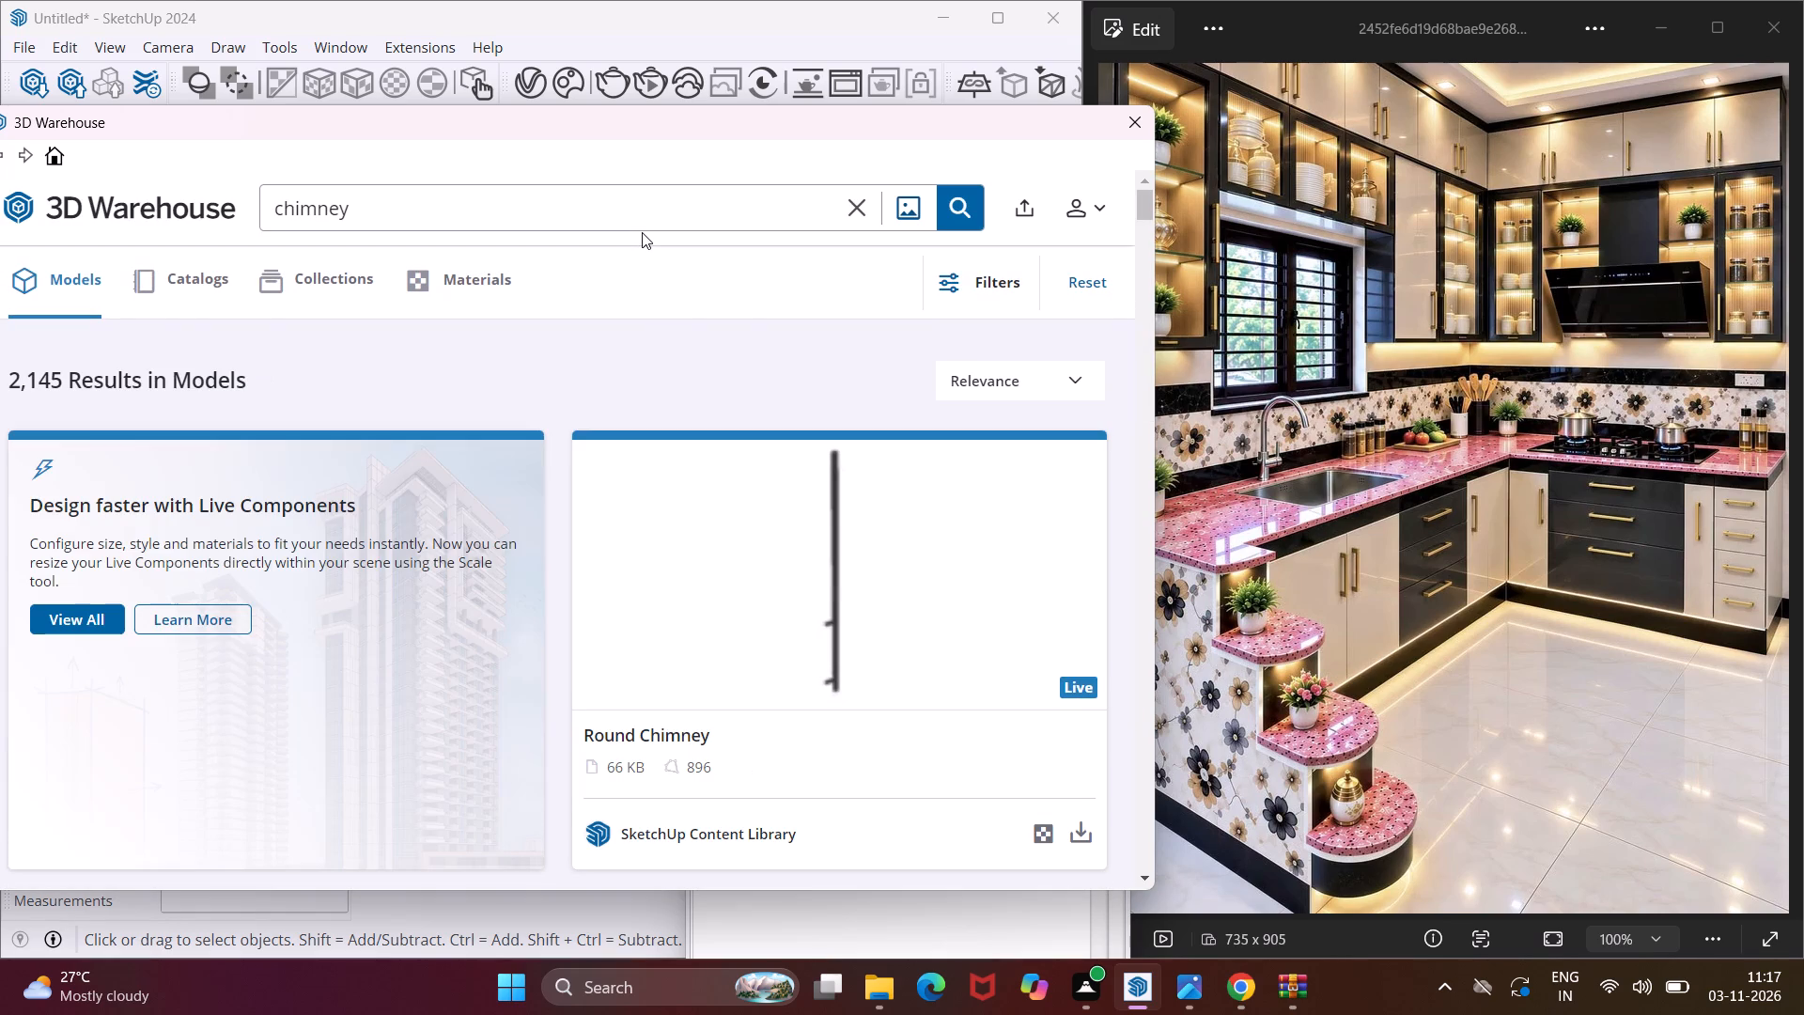
left_click(580, 207)
key("BackSpace")
key("BackSpace")
key("BackSpace")
key("BackSpace")
key("BackSpace")
key("BackSpace")
key("BackSpace")
key("BackSpace")
key("BackSpace")
key("BackSpace")
key("BackSpace")
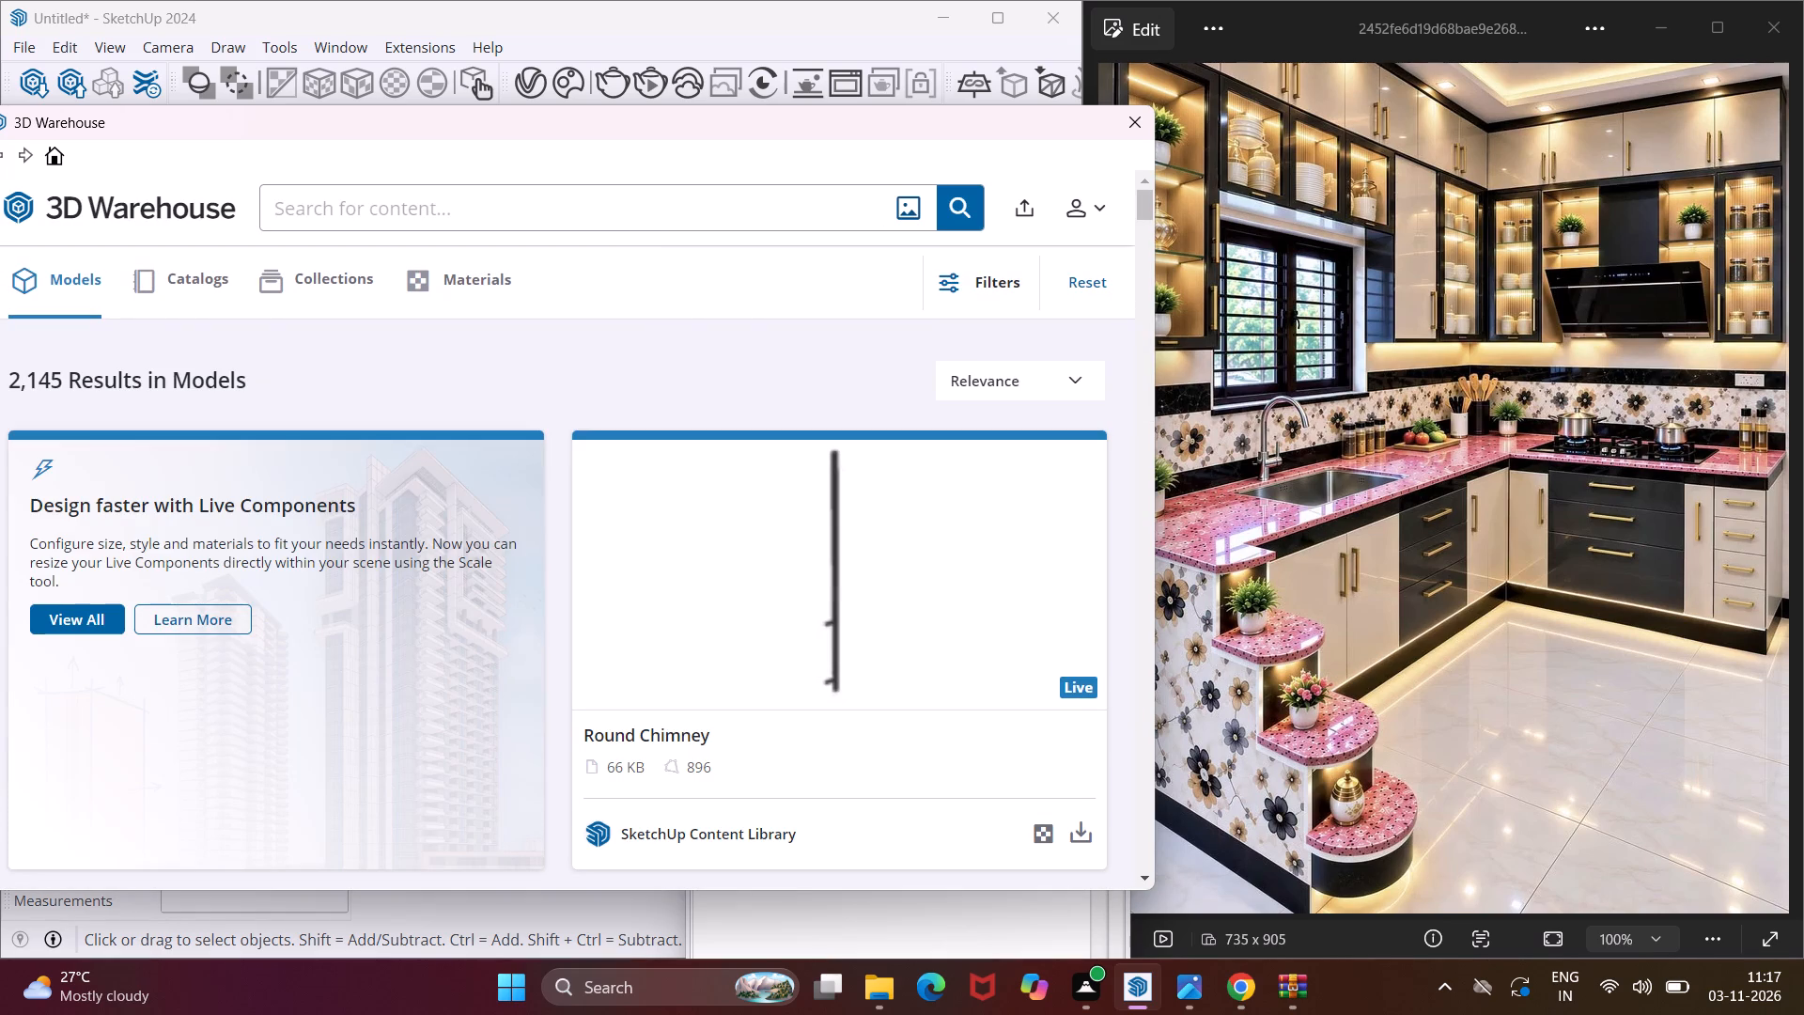
type("sto")
type("ve")
key("Return")
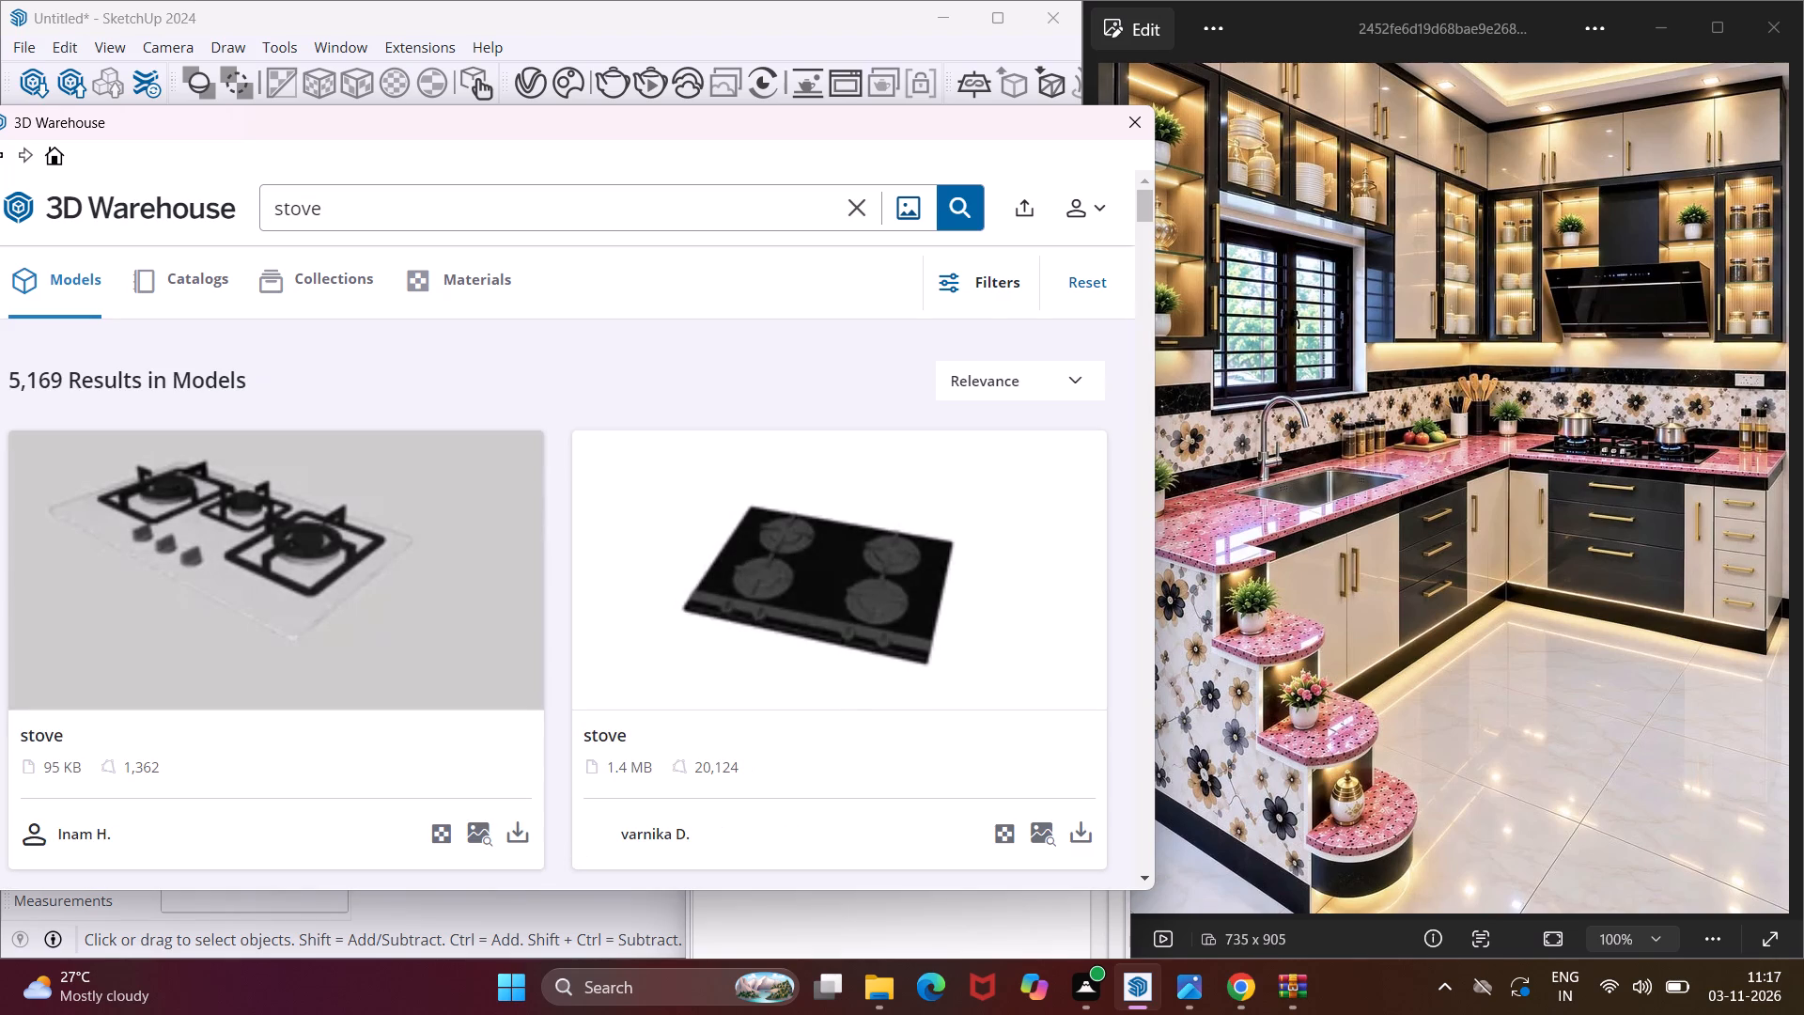
Find the black three-burner "Bosch Stove" in the 3D Warehouse stove results and load it directly into the model.
scroll(621, 466, "down", 3)
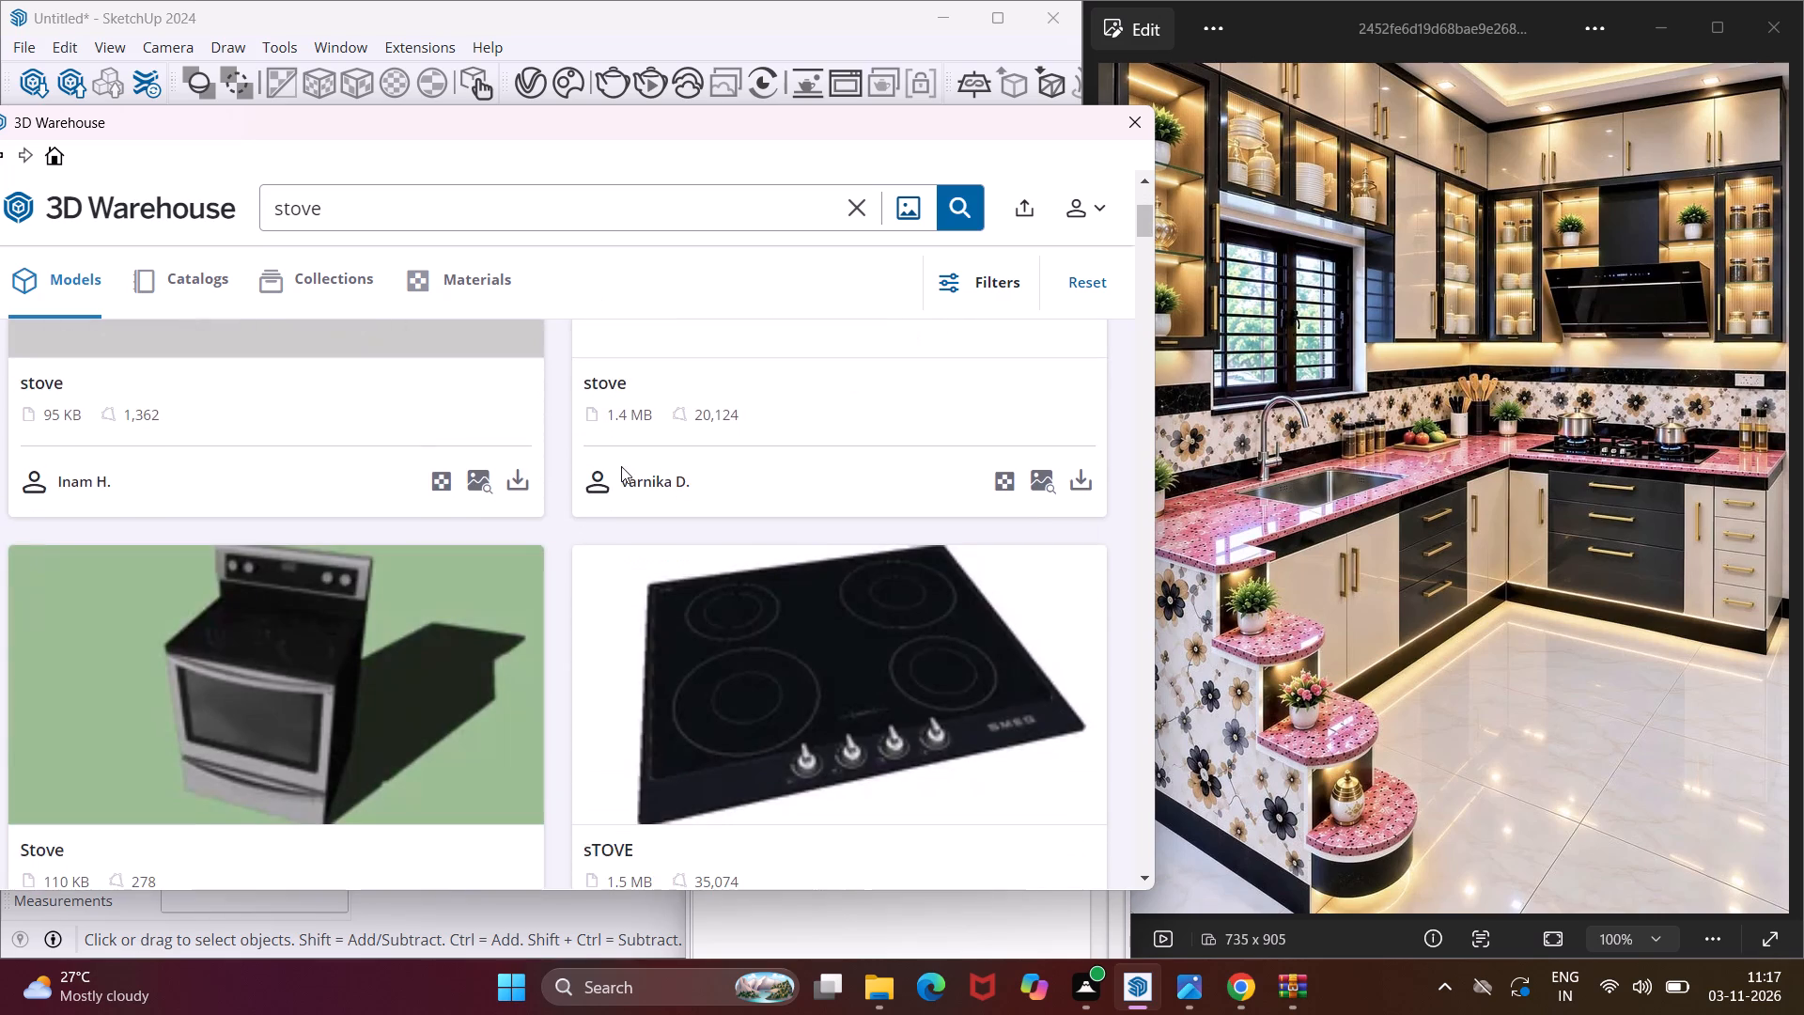
scroll(621, 466, "down", 8)
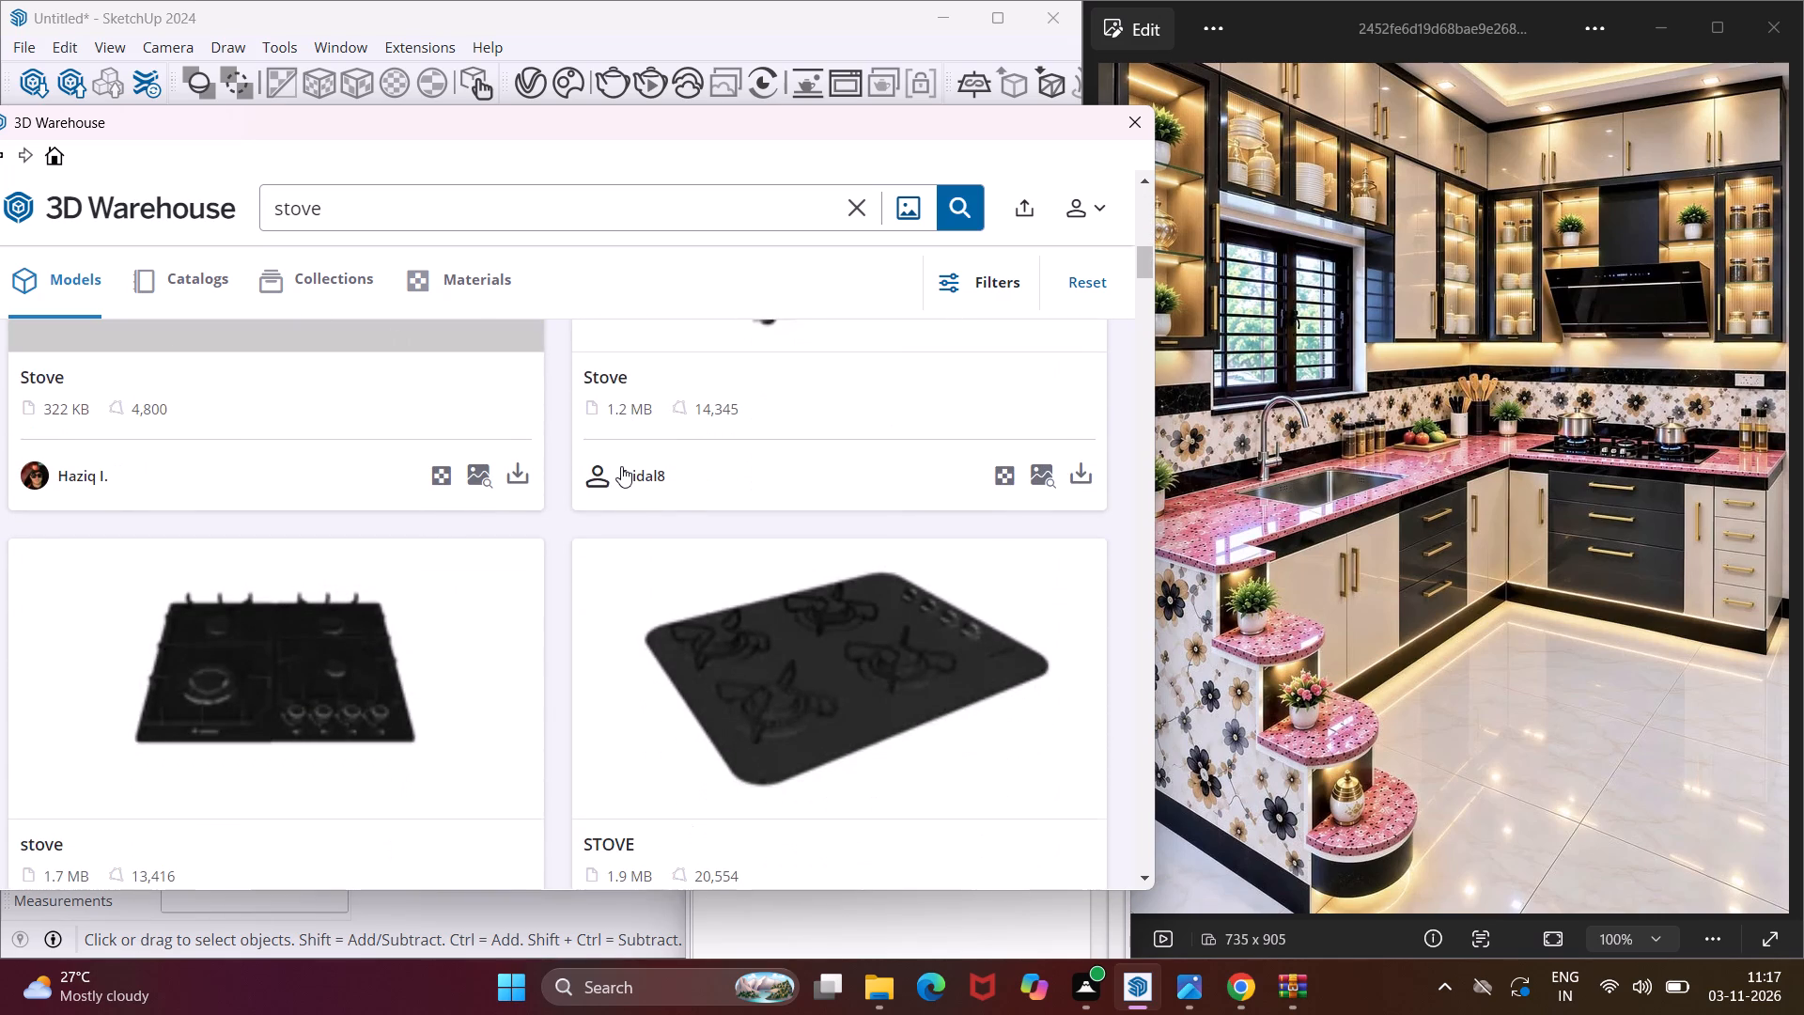
scroll(621, 466, "down", 1)
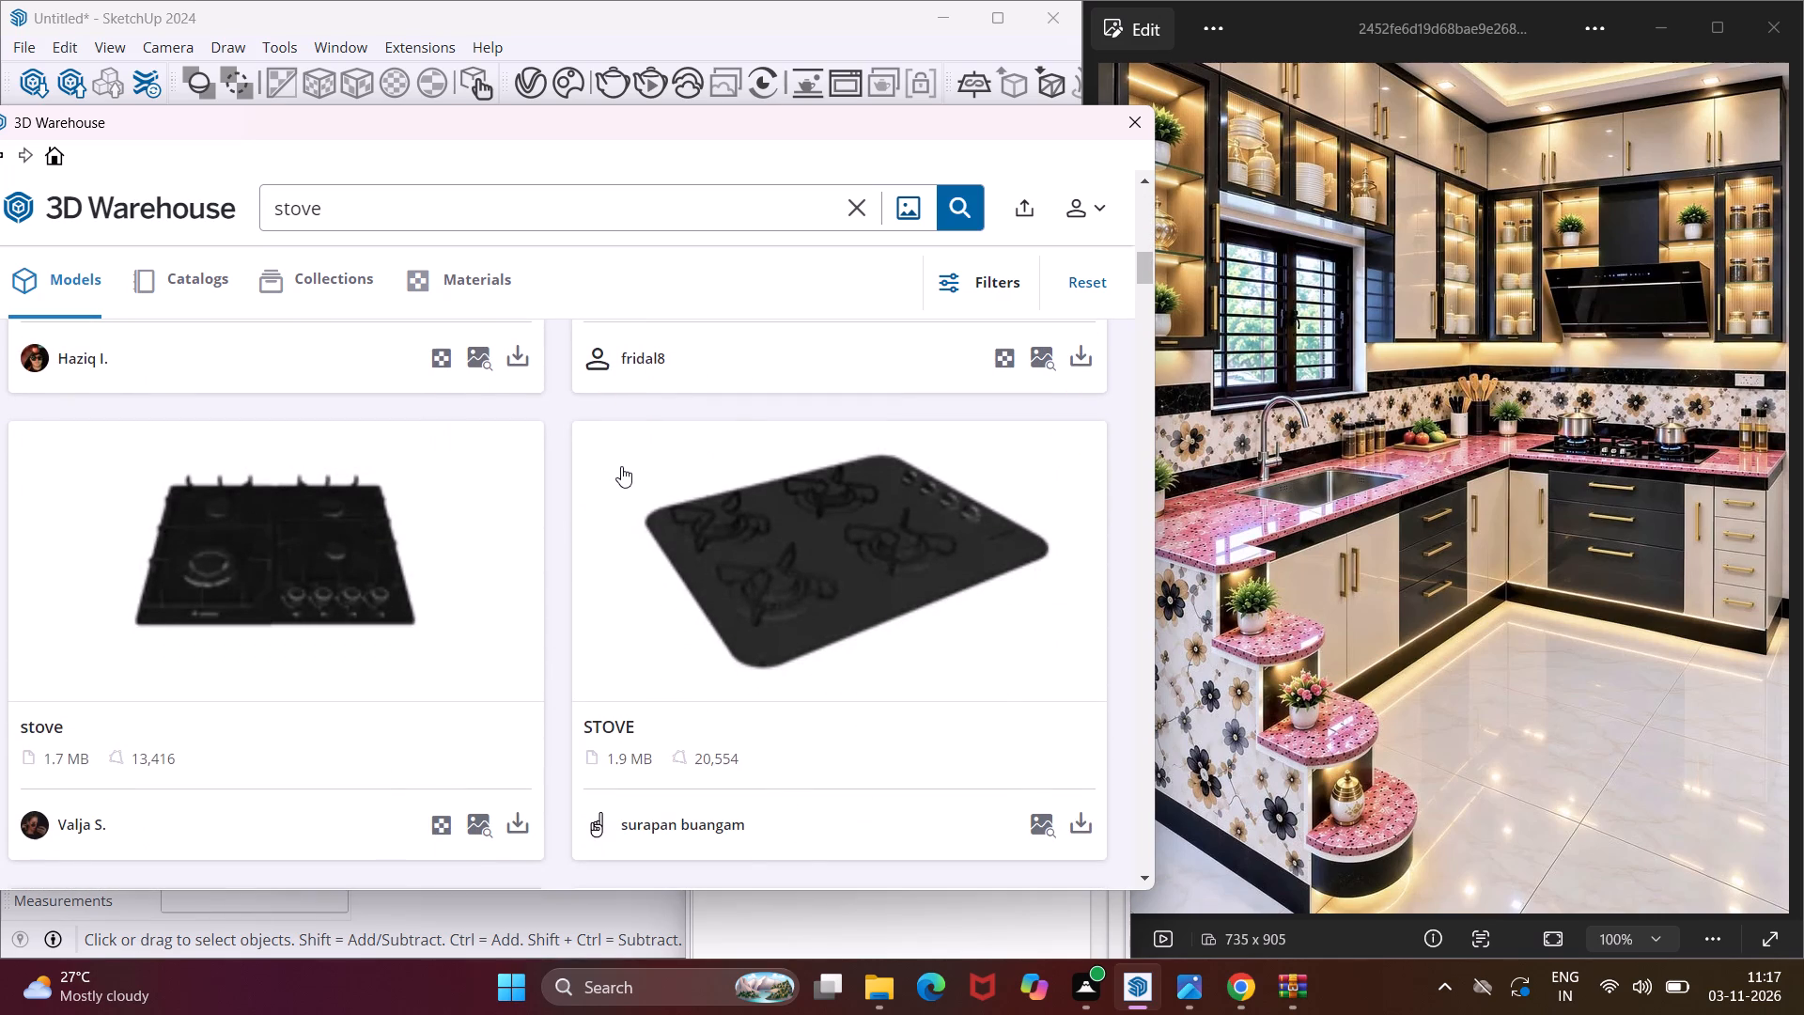
scroll(621, 466, "down", 10)
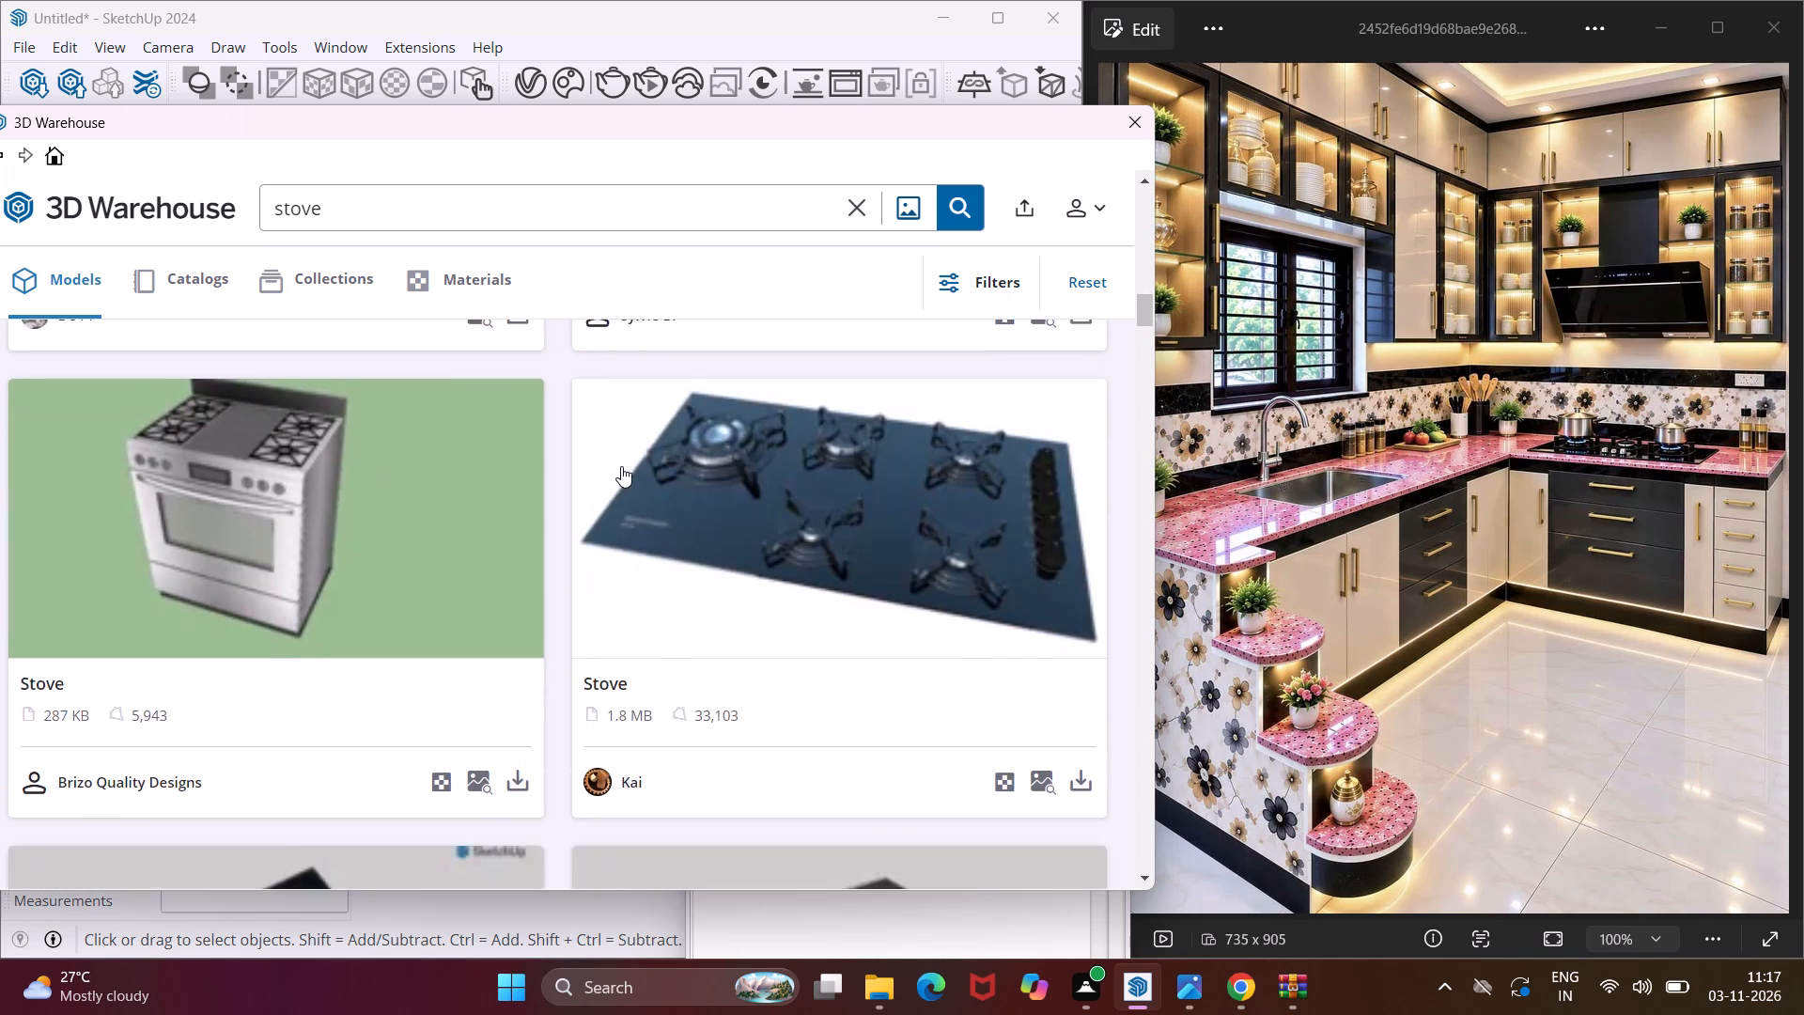
scroll(621, 466, "down", 10)
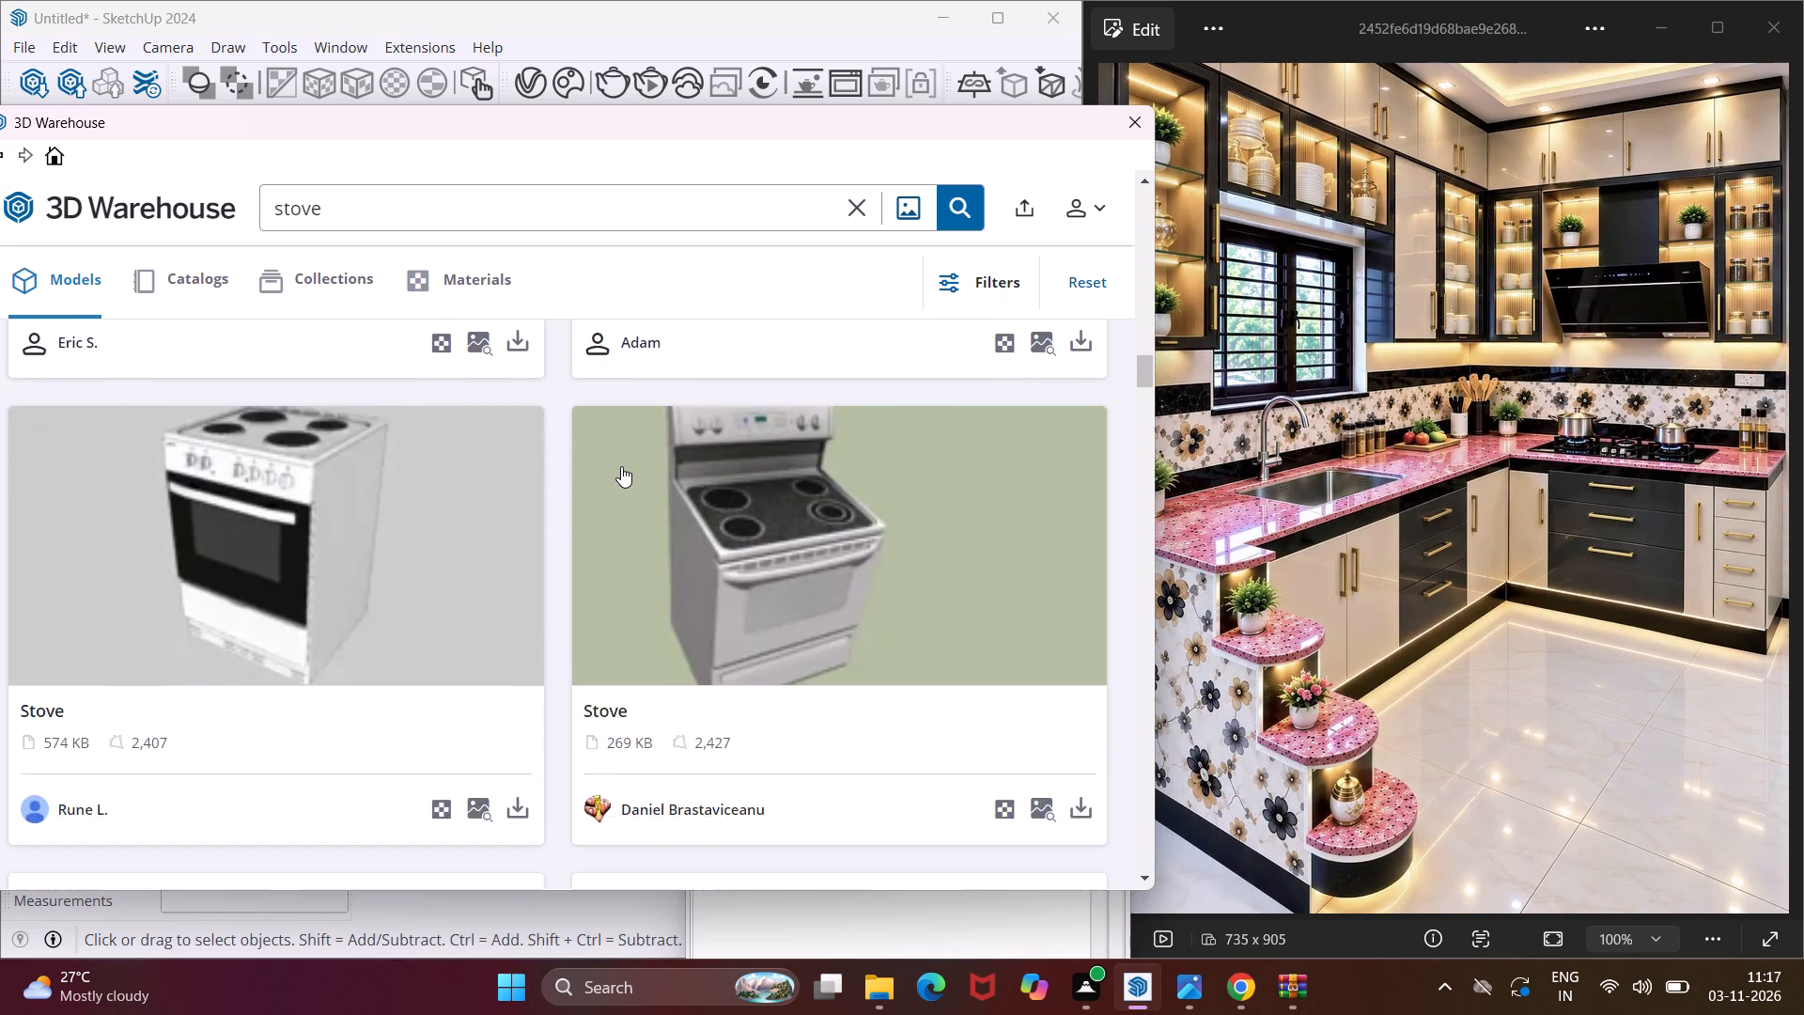
scroll(621, 466, "down", 12)
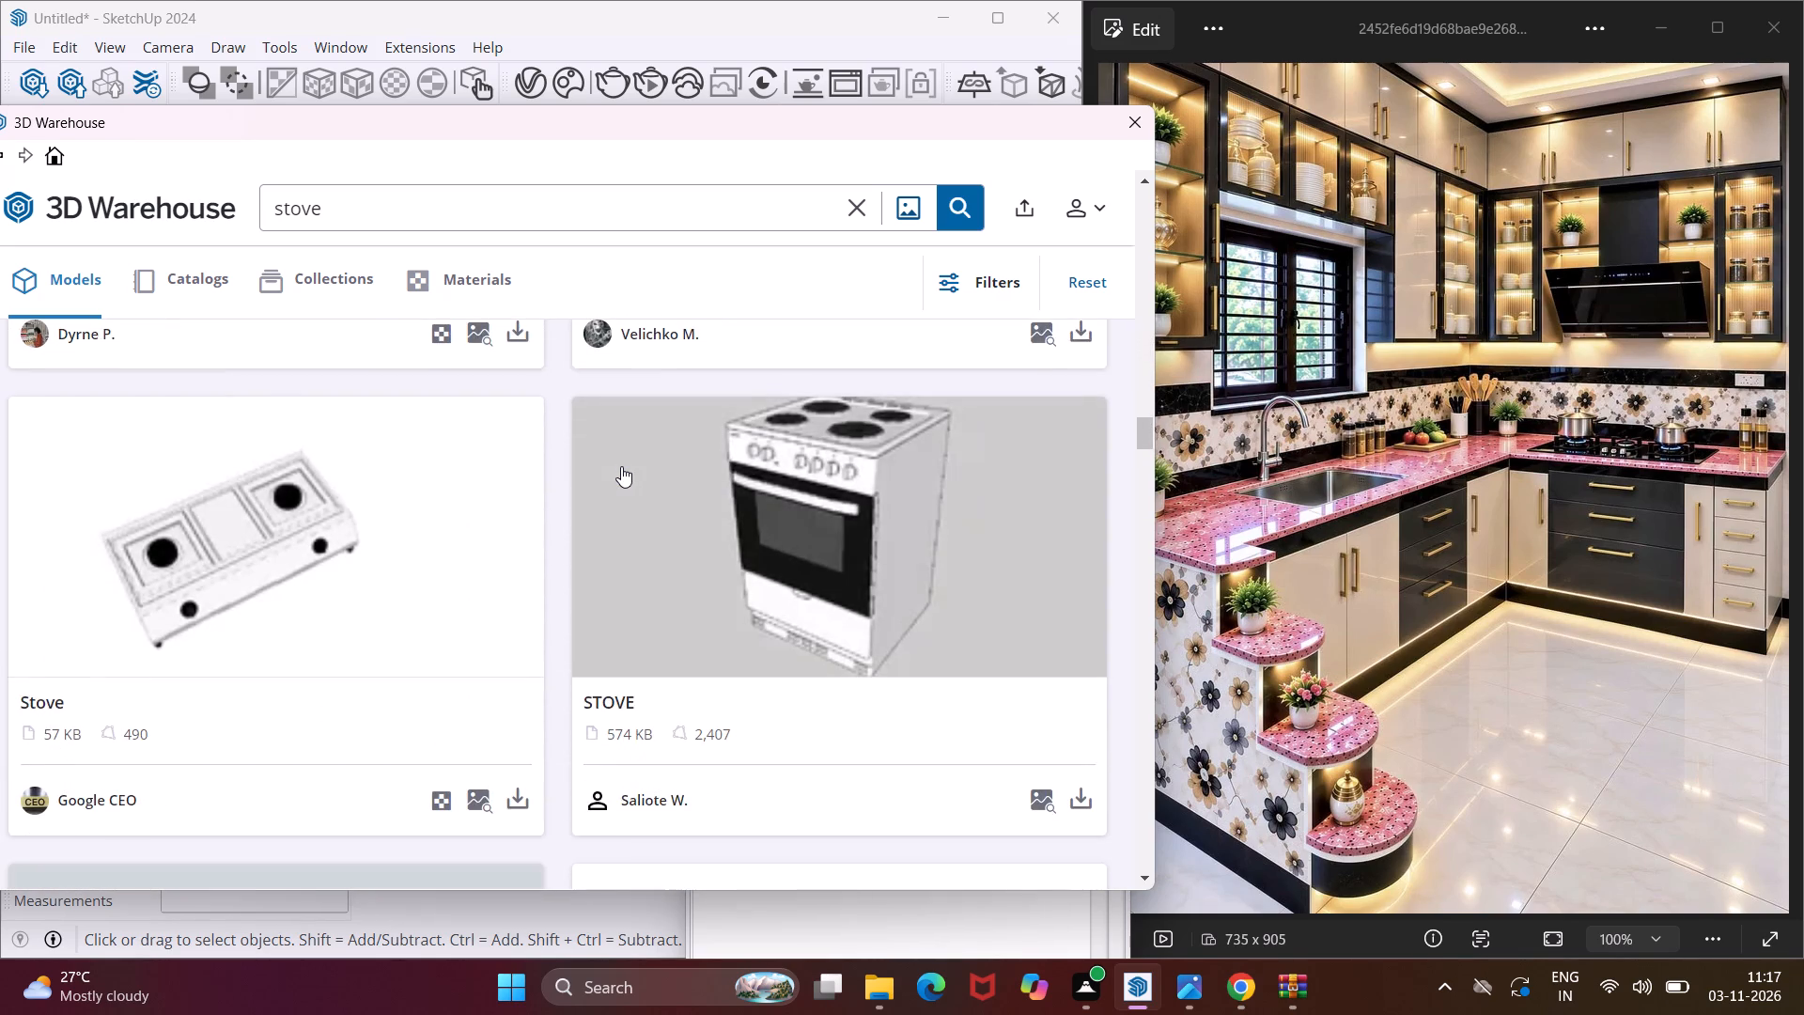
scroll(621, 466, "down", 10)
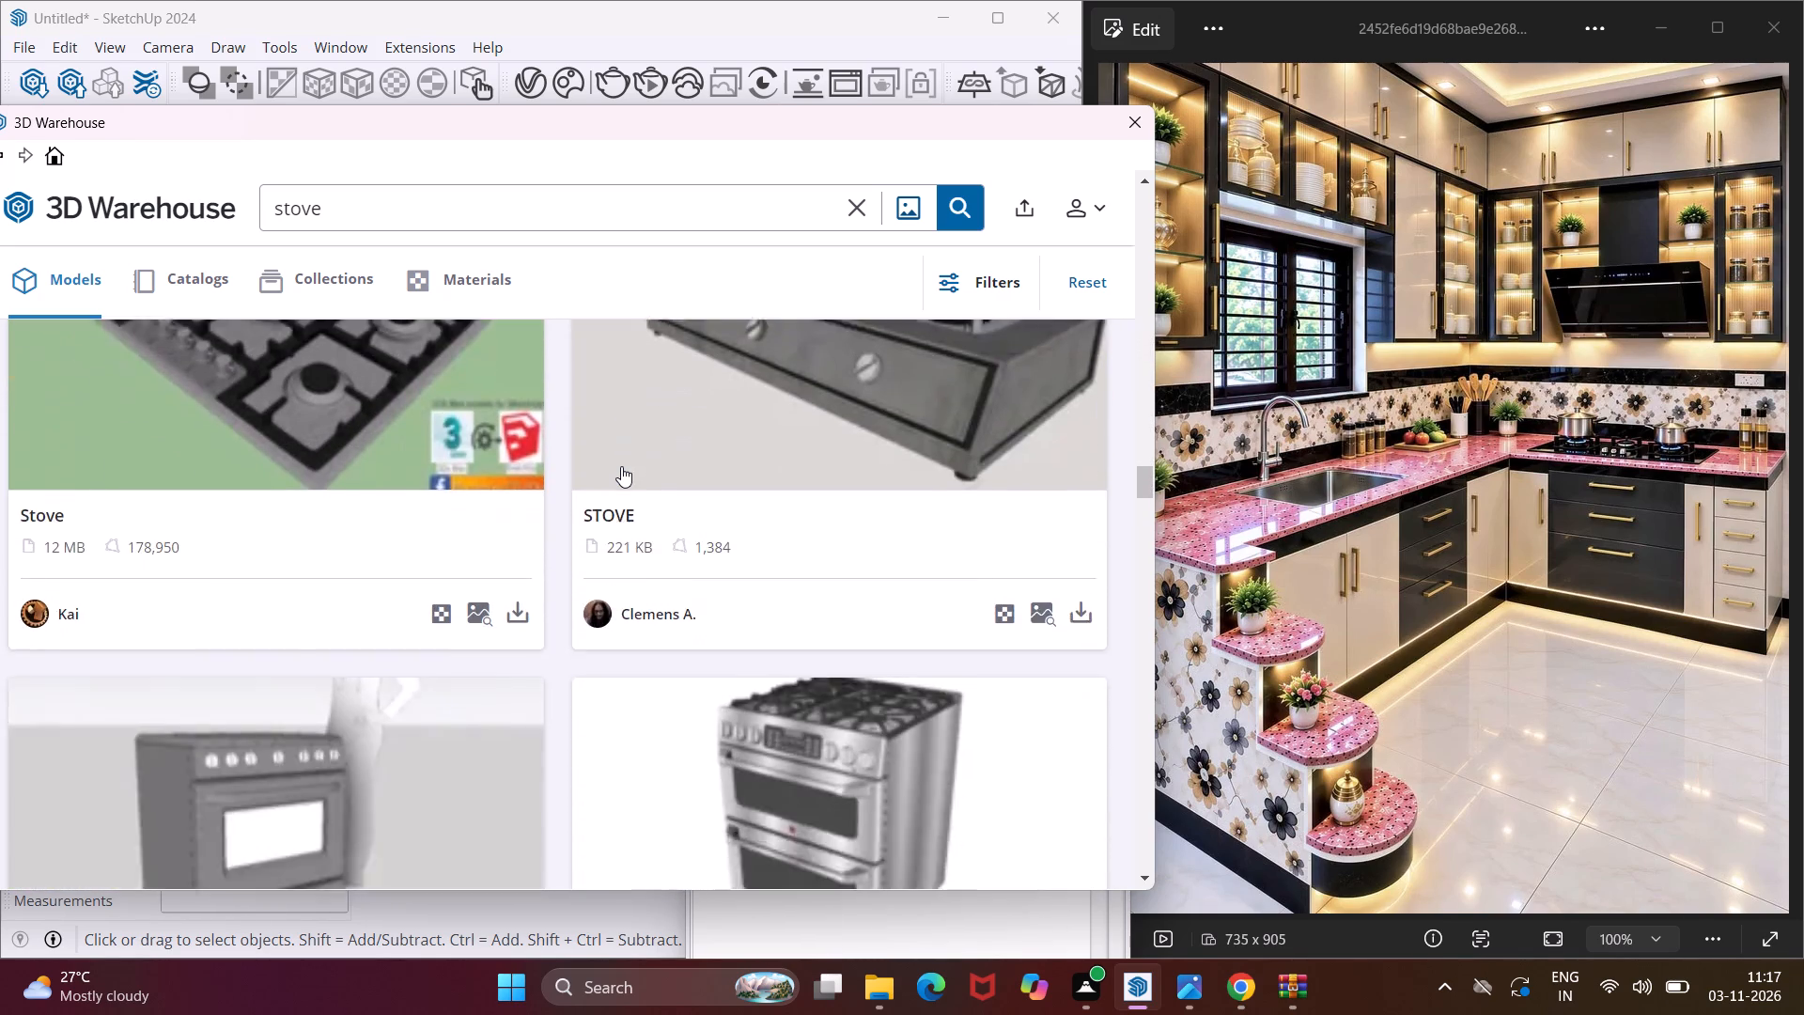
scroll(623, 468, "down", 9)
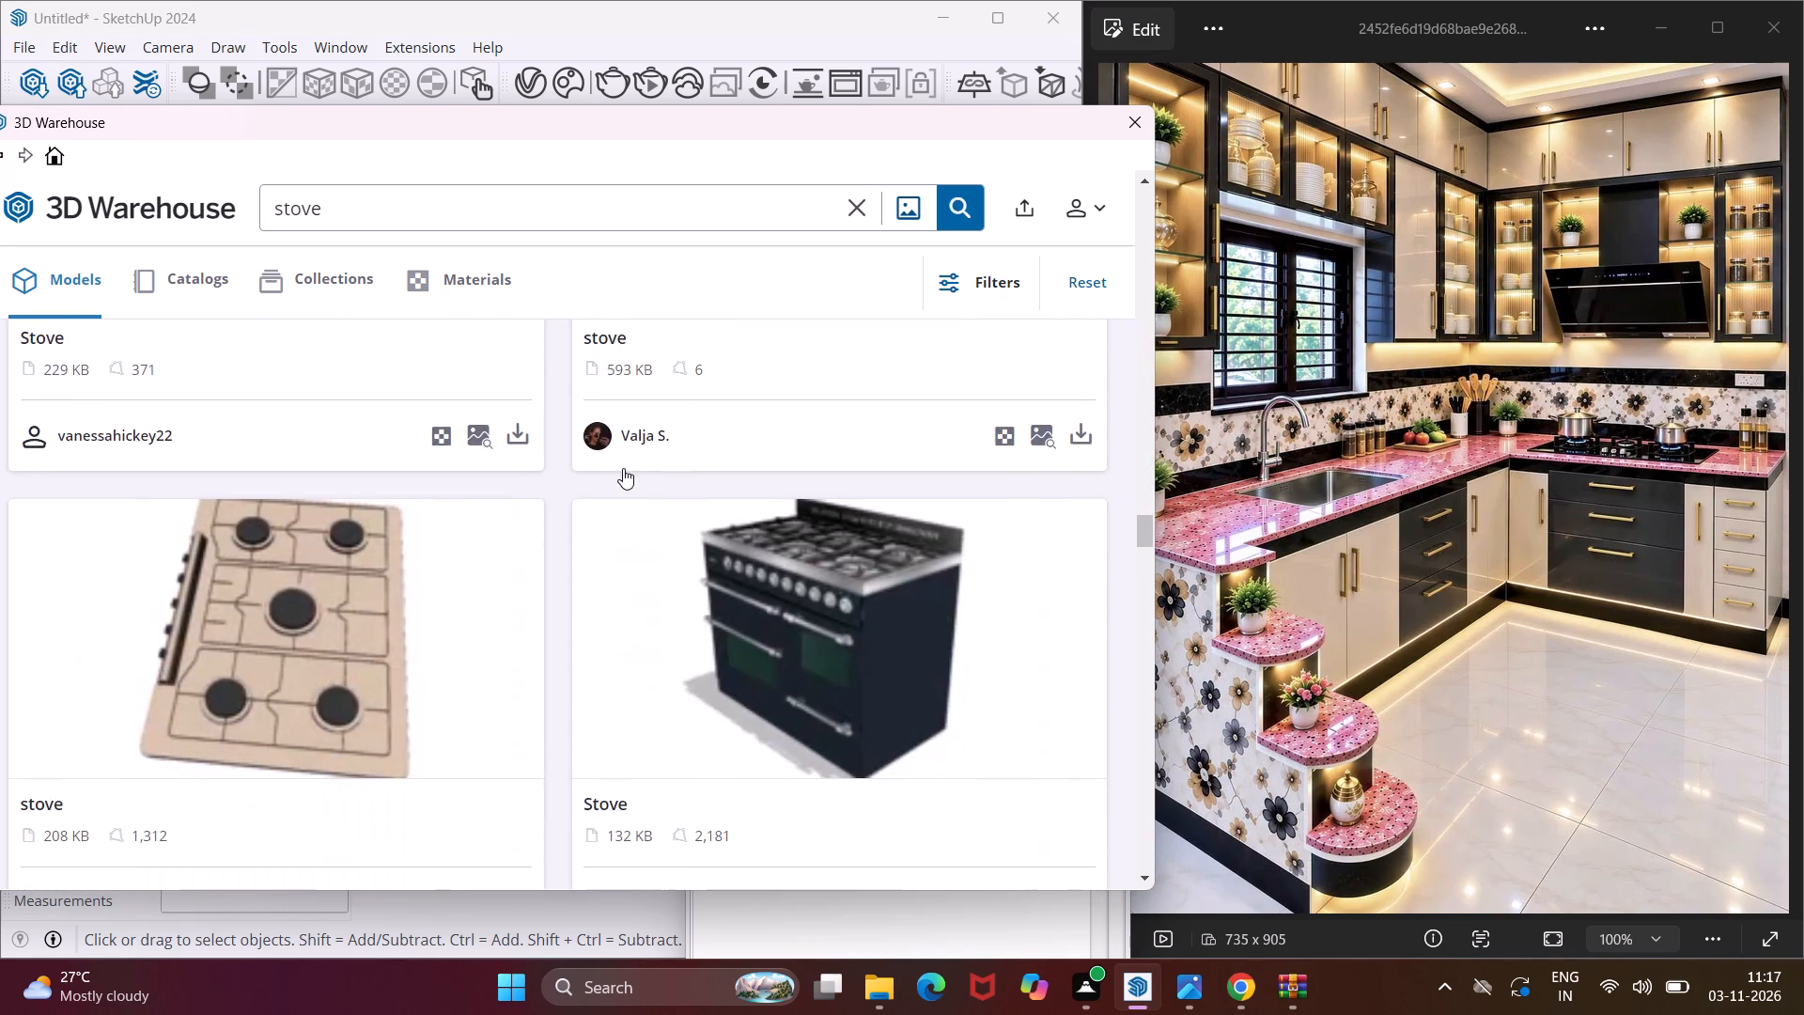
scroll(623, 468, "down", 12)
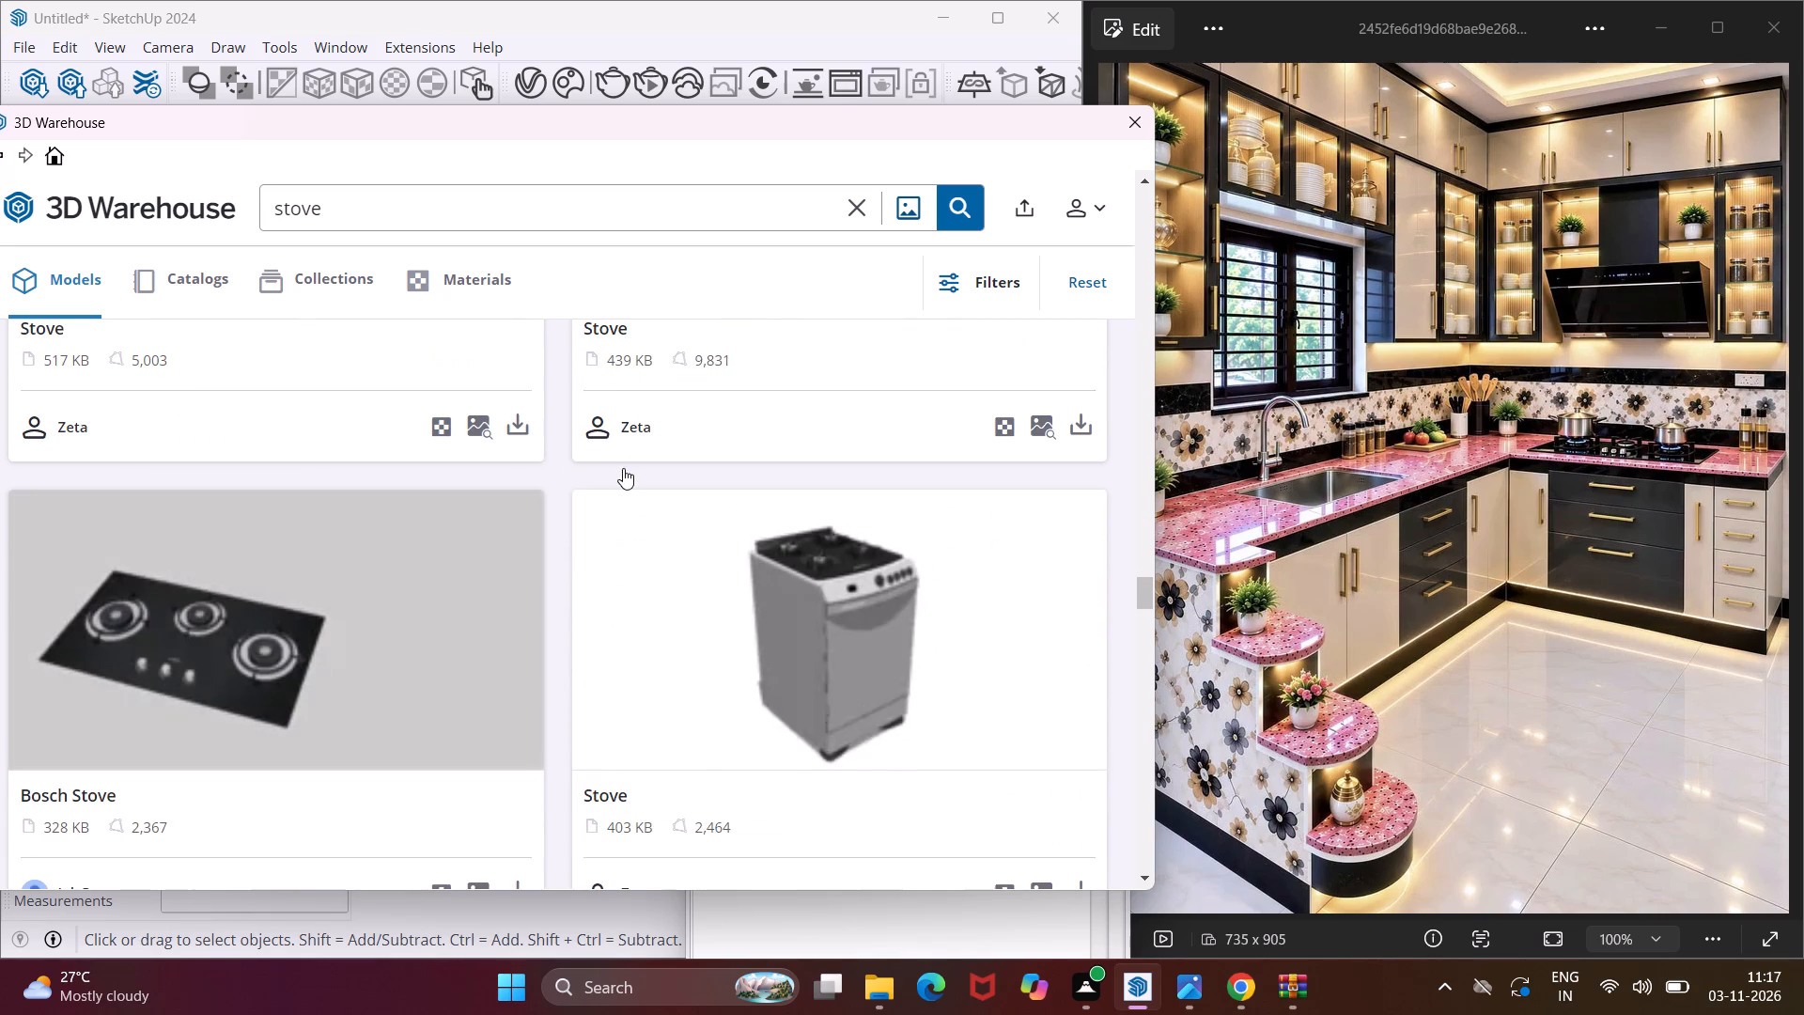
scroll(623, 468, "down", 1)
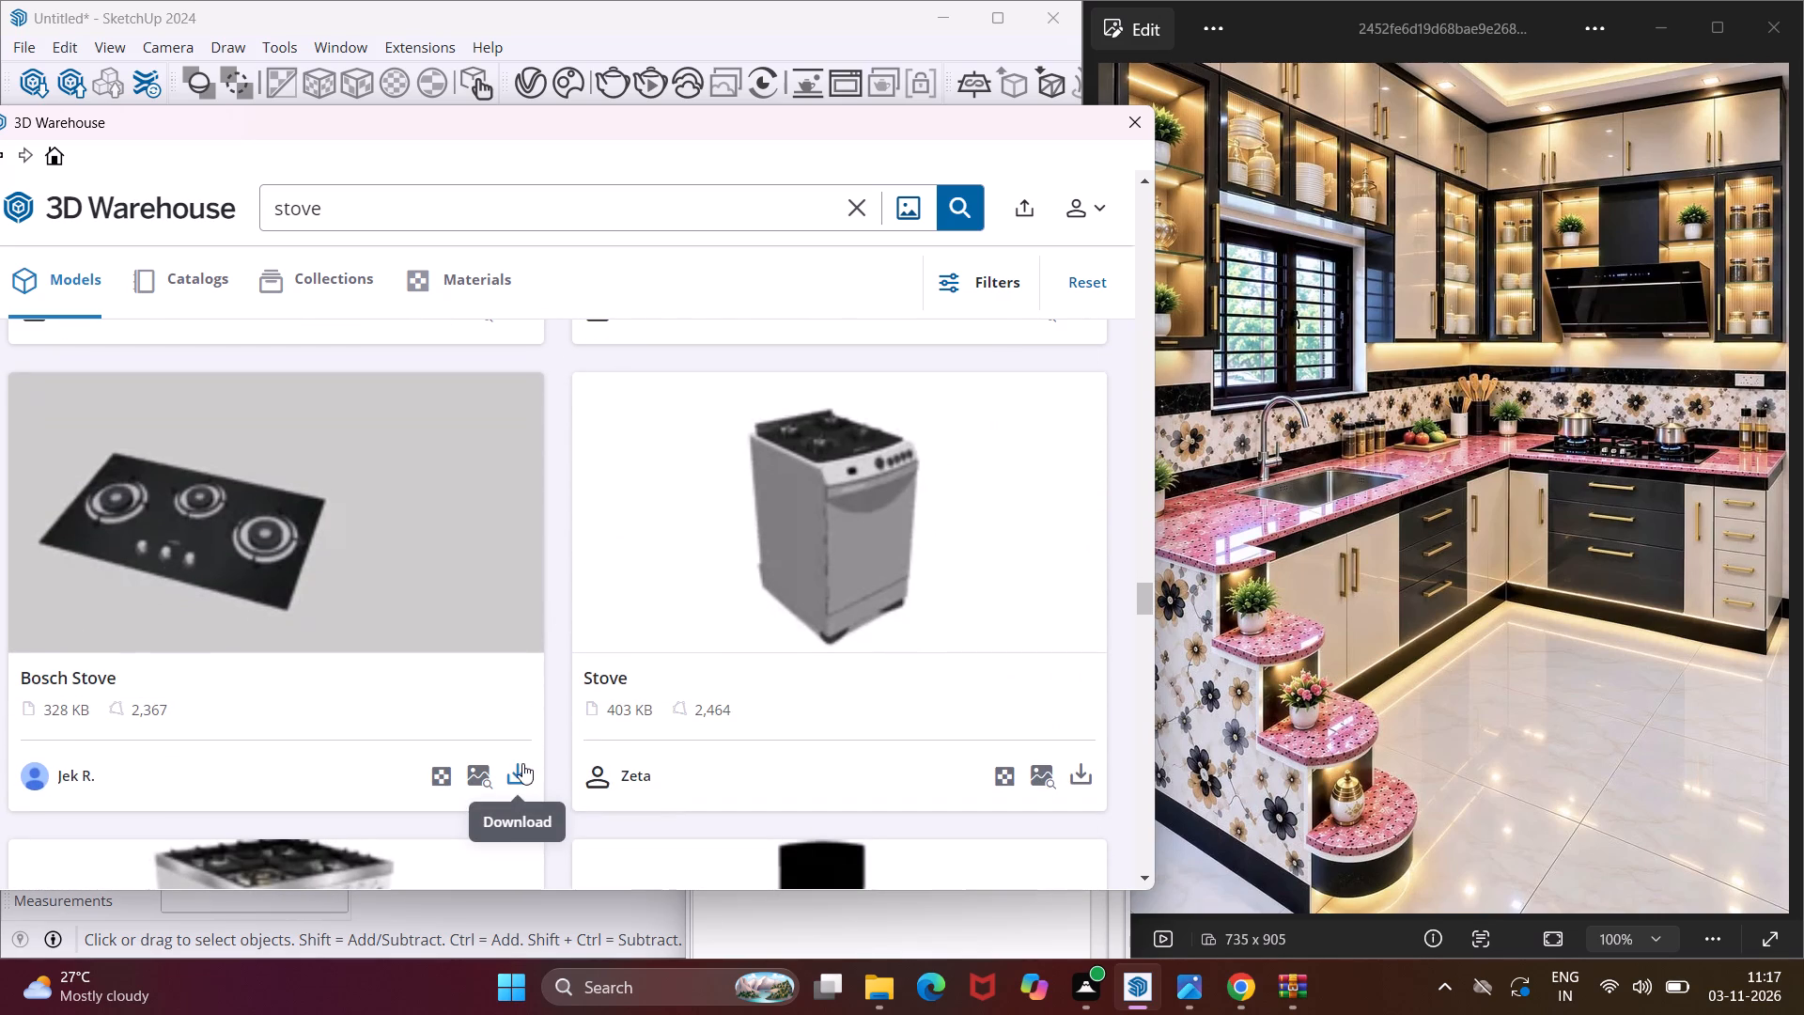
left_click(521, 762)
left_click(519, 532)
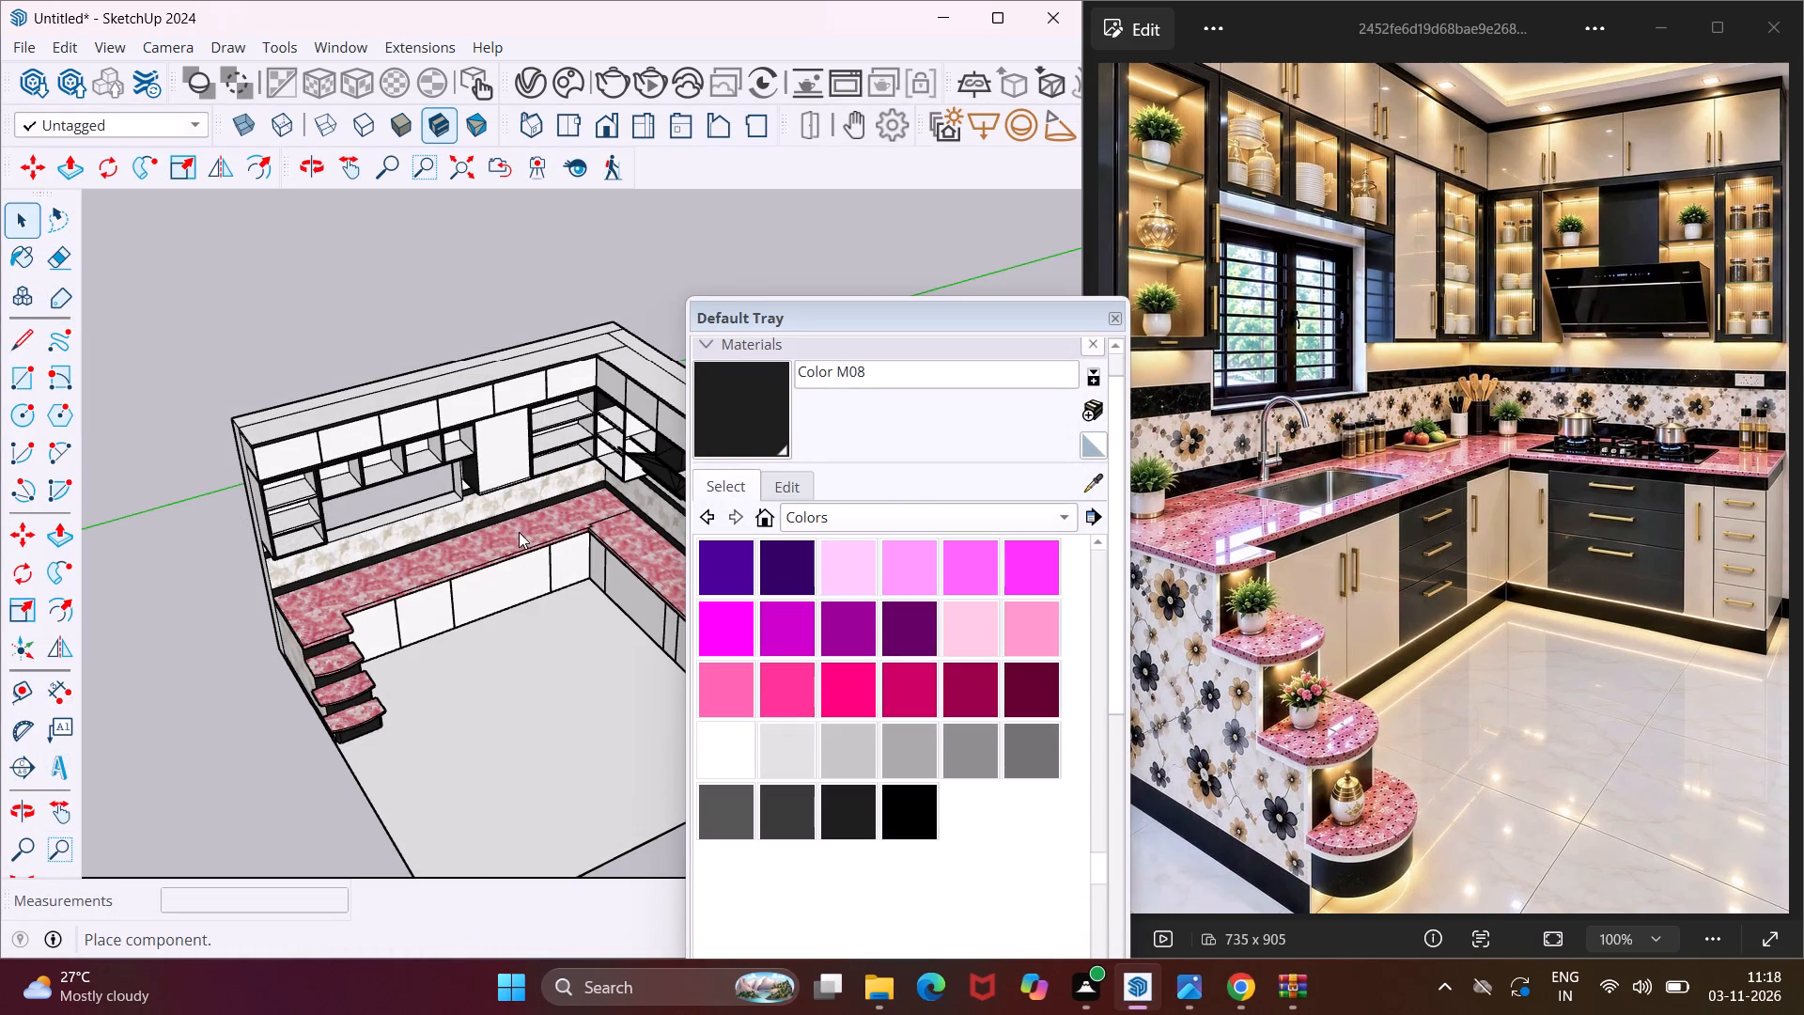
Place the Bosch stove on the pink countertop beneath the range hood.
middle_click_drag(519, 532, 777, 499)
scroll(355, 587, "down", 4)
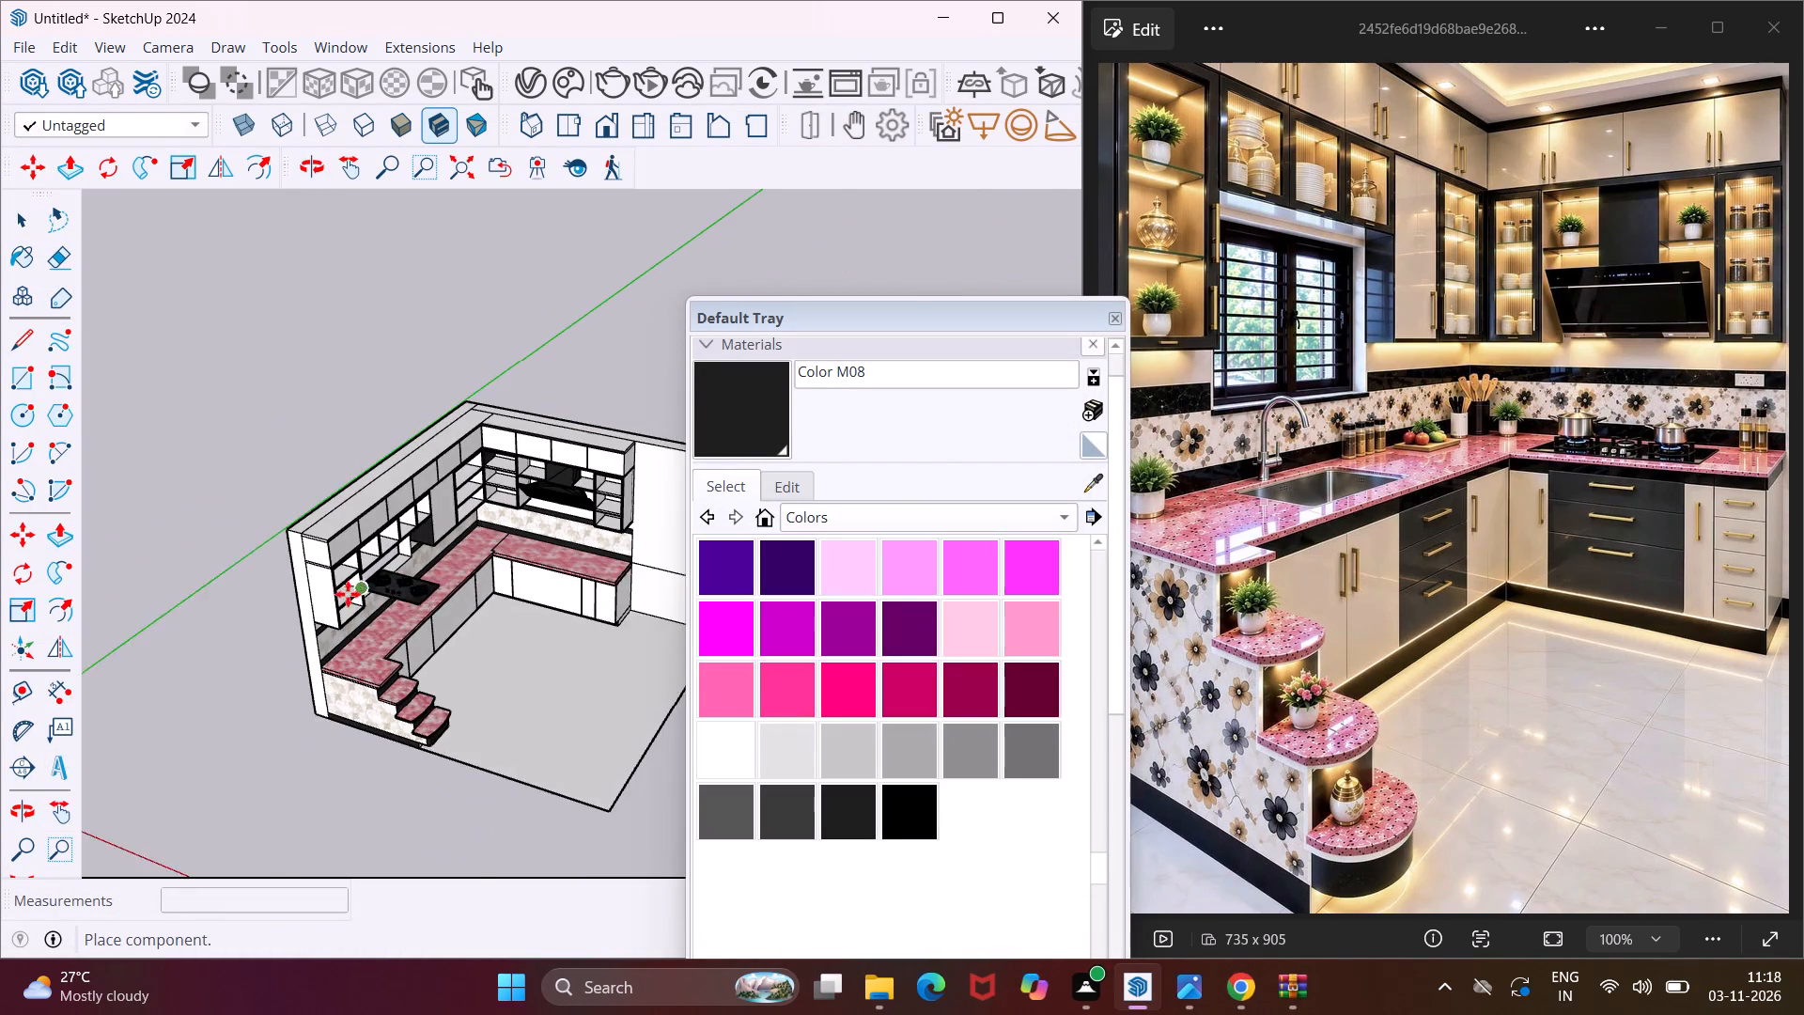
scroll(348, 594, "down", 4)
scroll(554, 670, "up", 5)
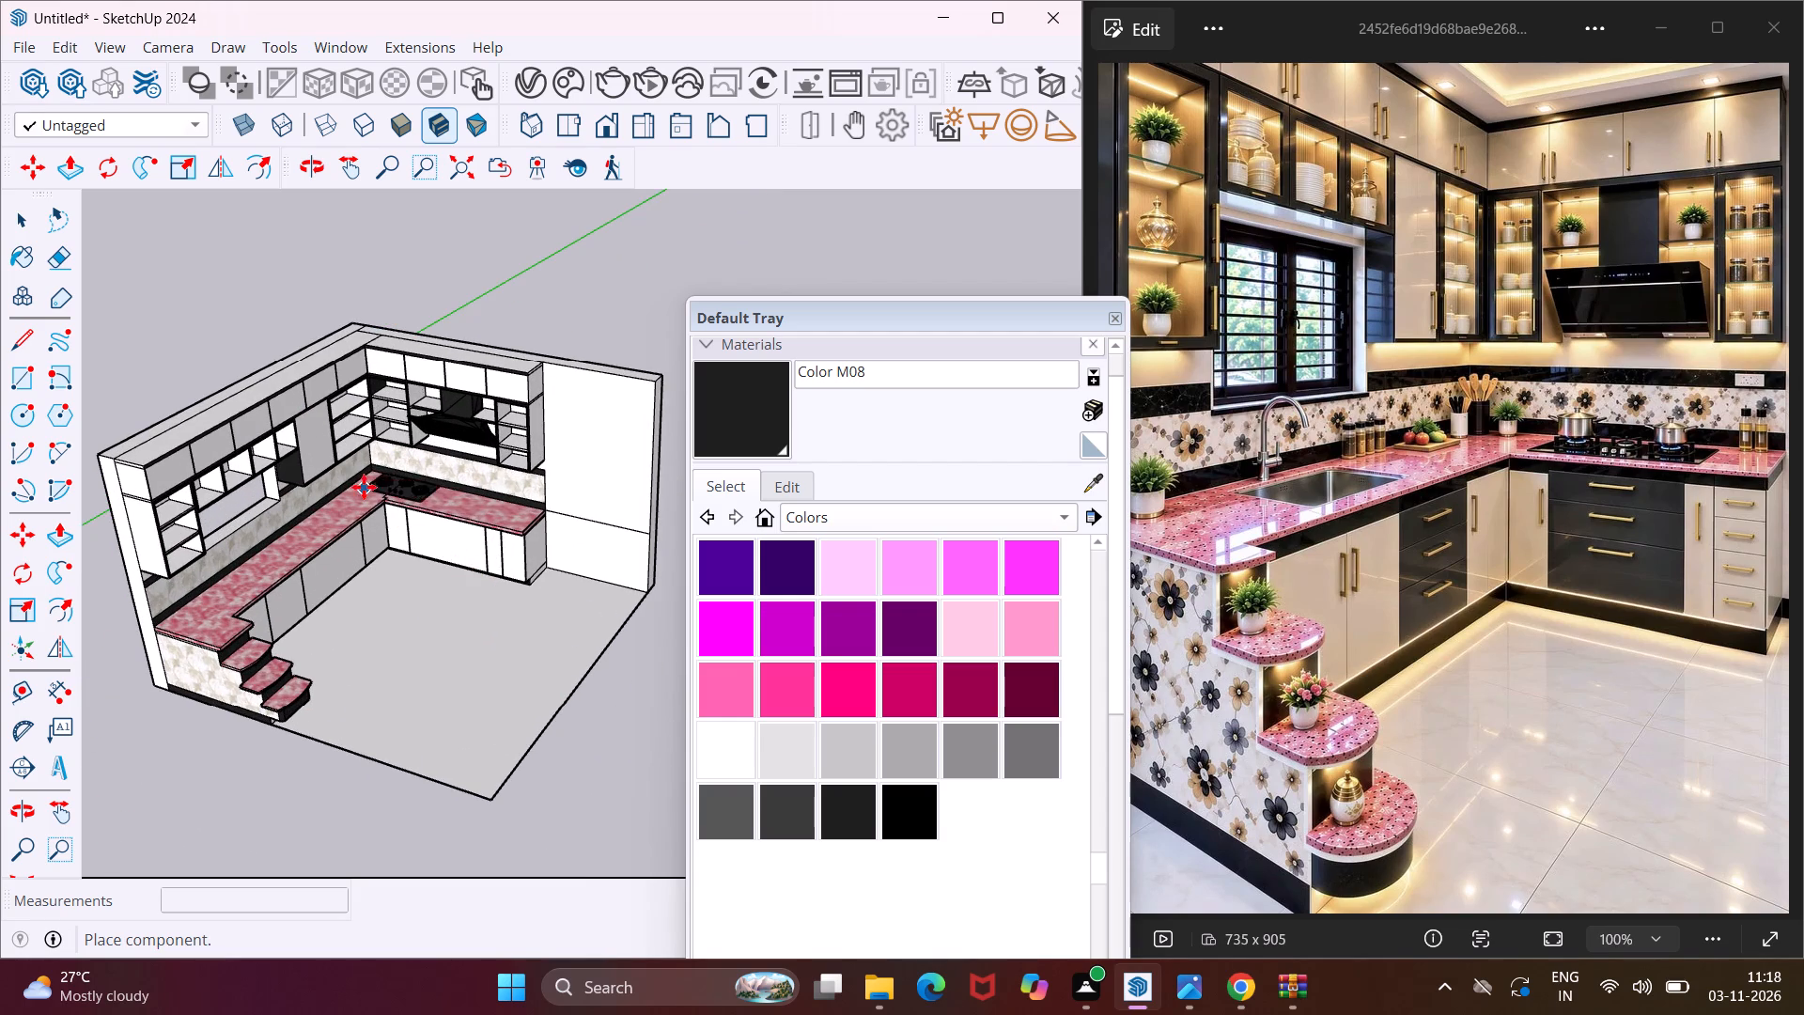
scroll(418, 498, "up", 16)
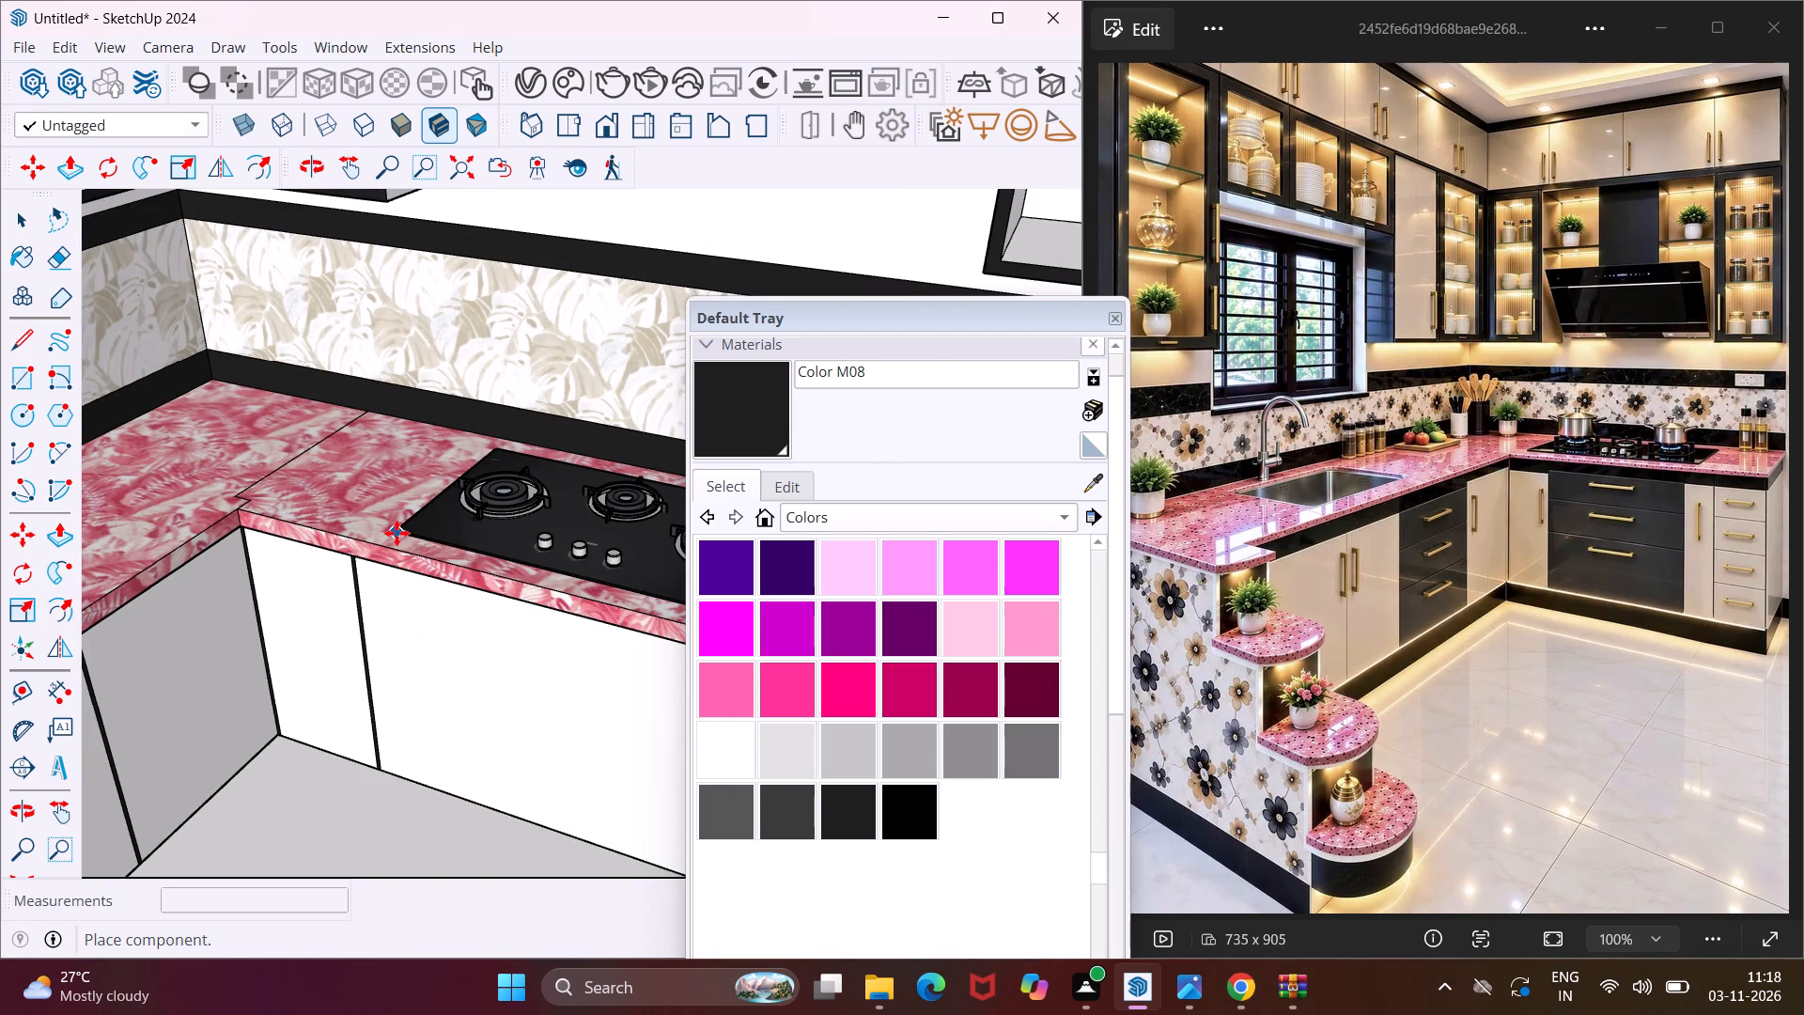
left_click(397, 532)
scroll(252, 554, "down", 5)
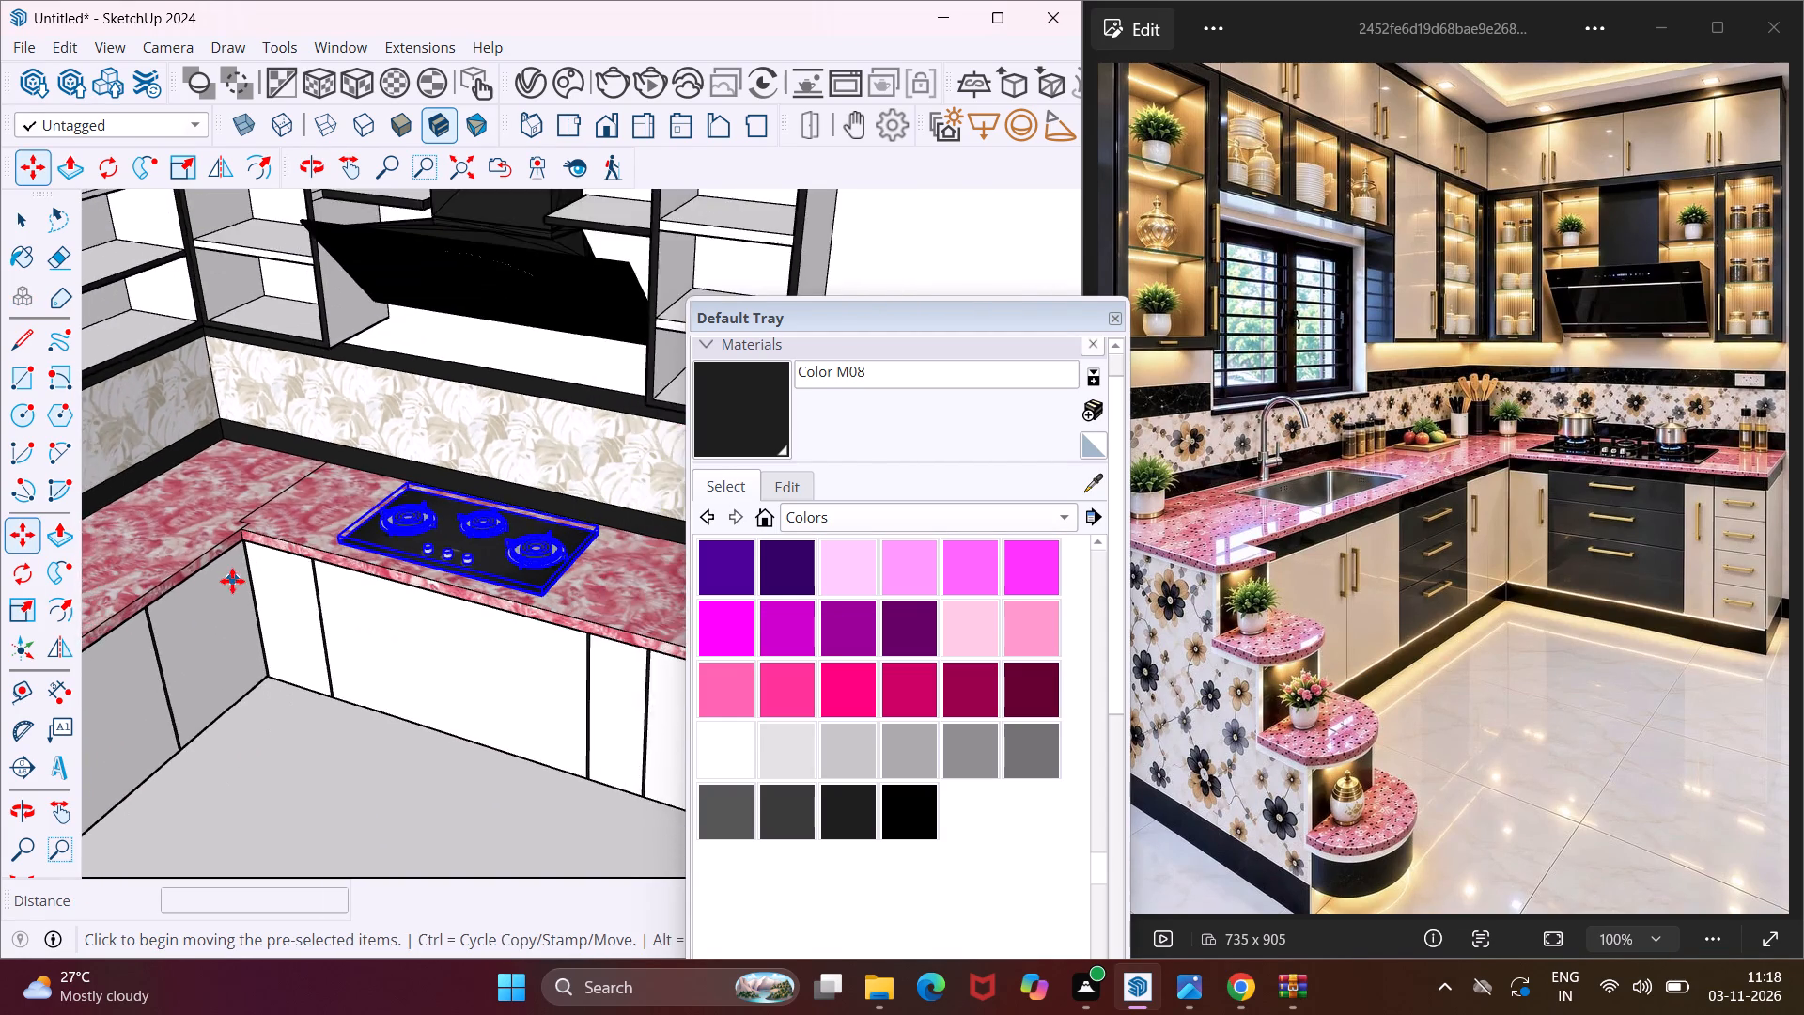
scroll(230, 582, "down", 4)
key("Escape")
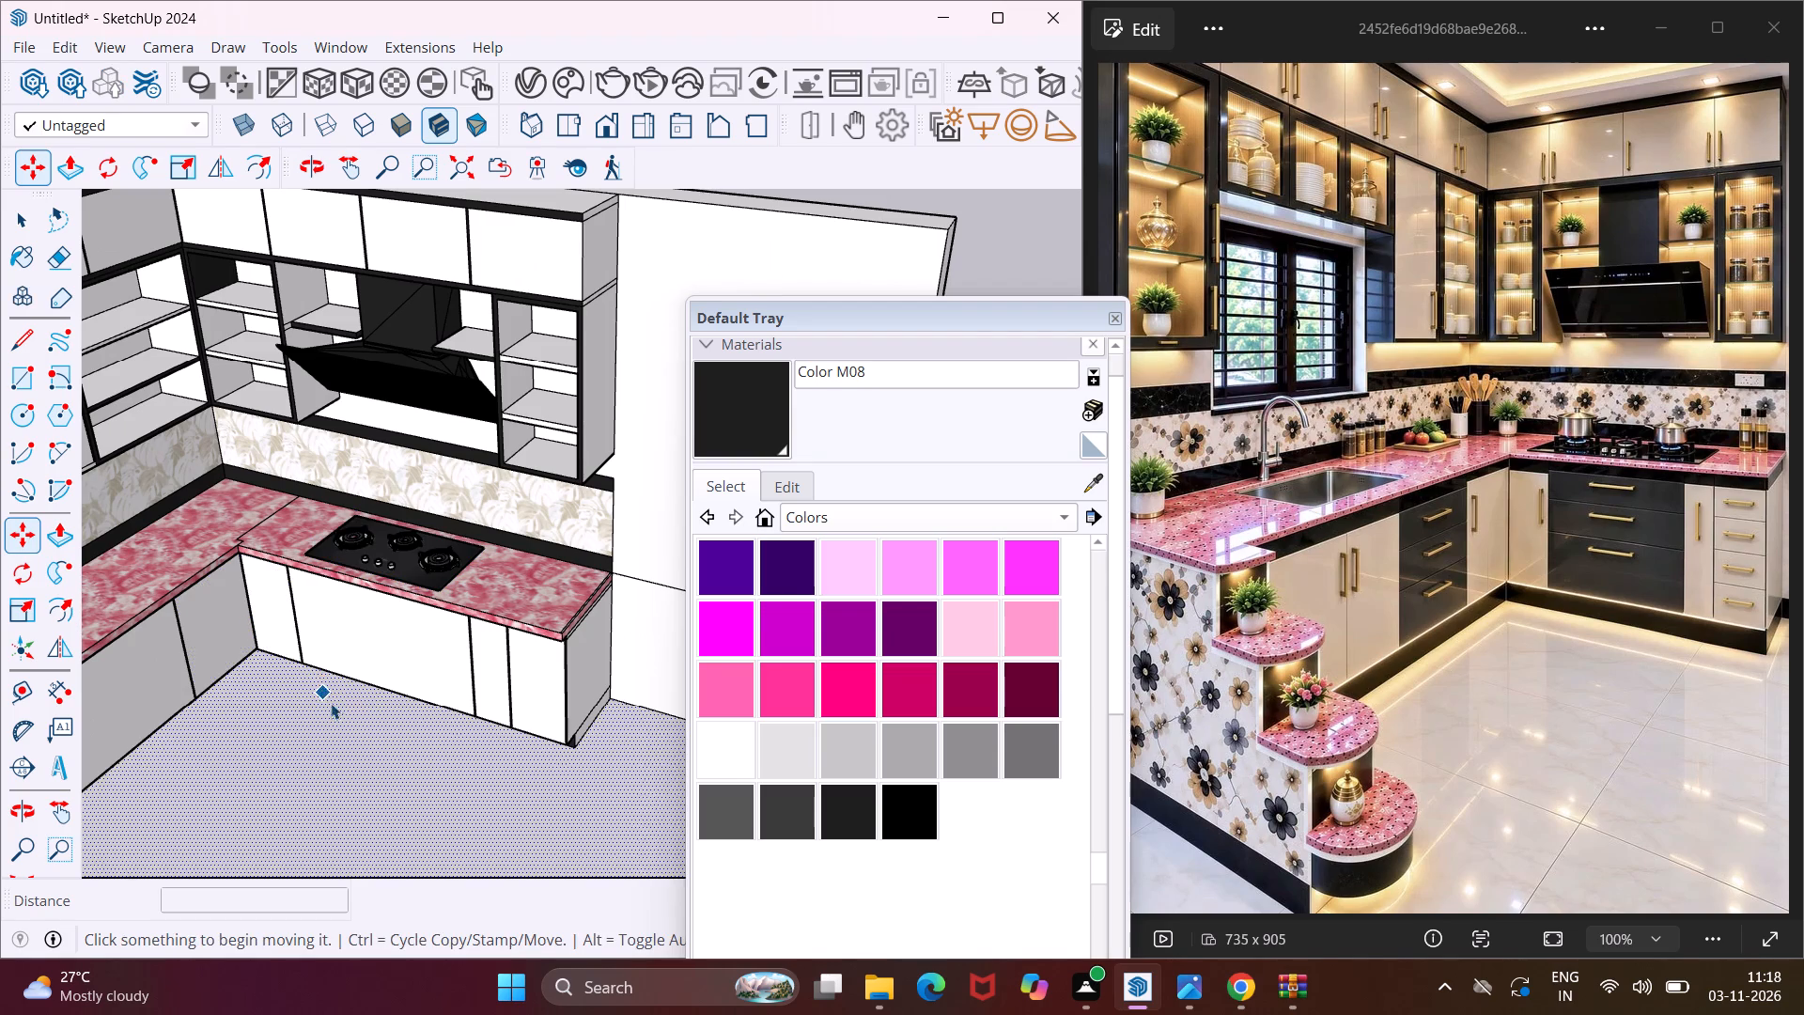
key("space")
Paint the toe kick and the strip under the countertop on the hood-side base cabinets' open end with Color M08.
middle_click_drag(356, 737, 461, 562)
left_click(851, 803)
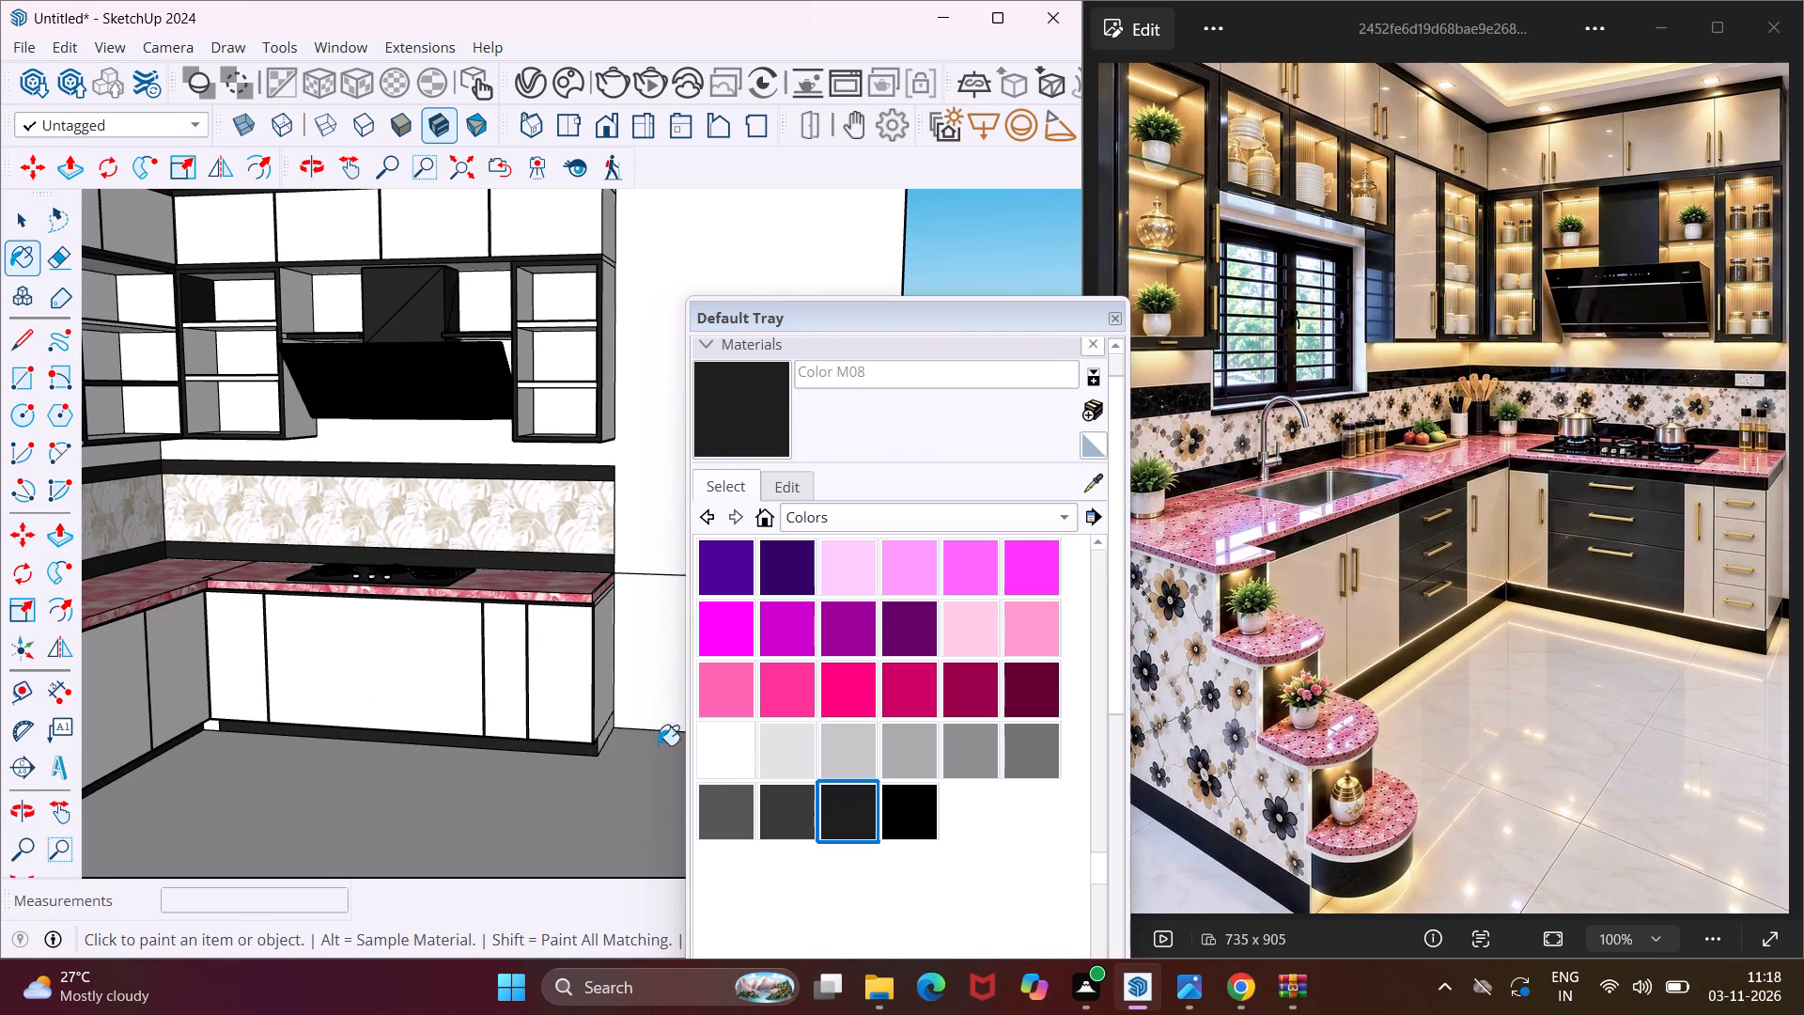
scroll(631, 737, "up", 10)
left_click(587, 736)
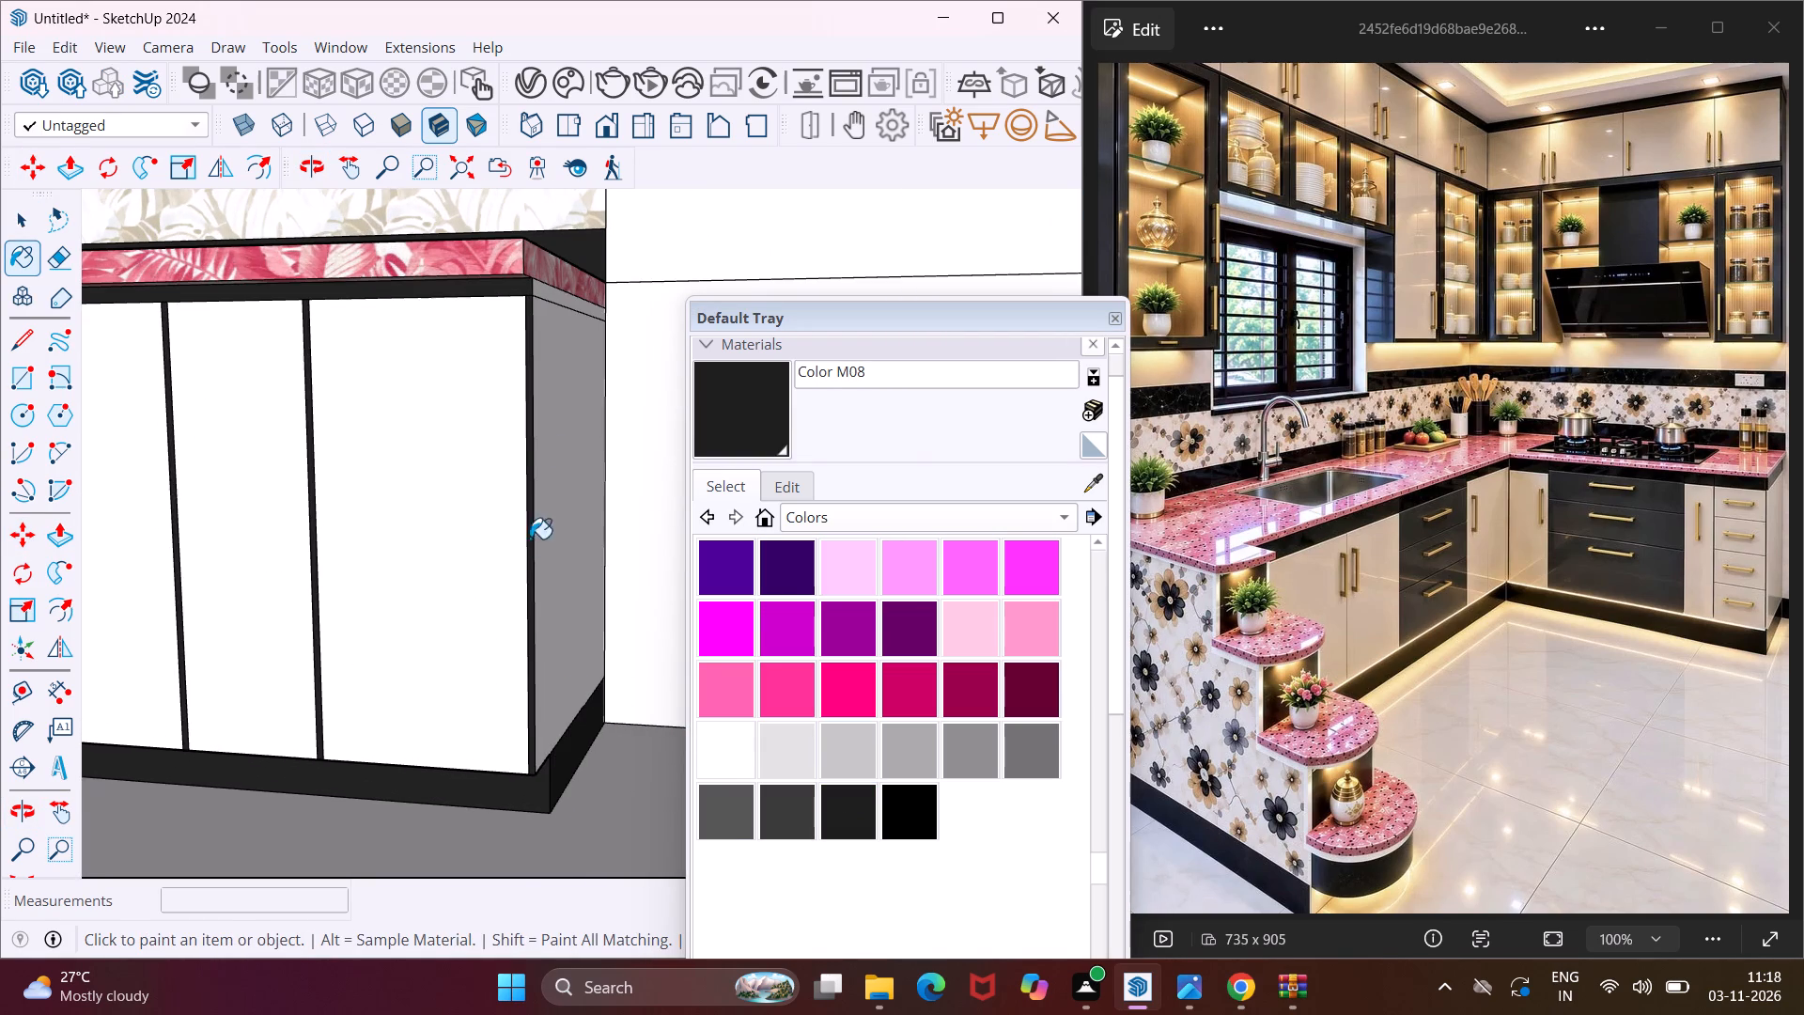
scroll(560, 280, "up", 2)
left_click(540, 303)
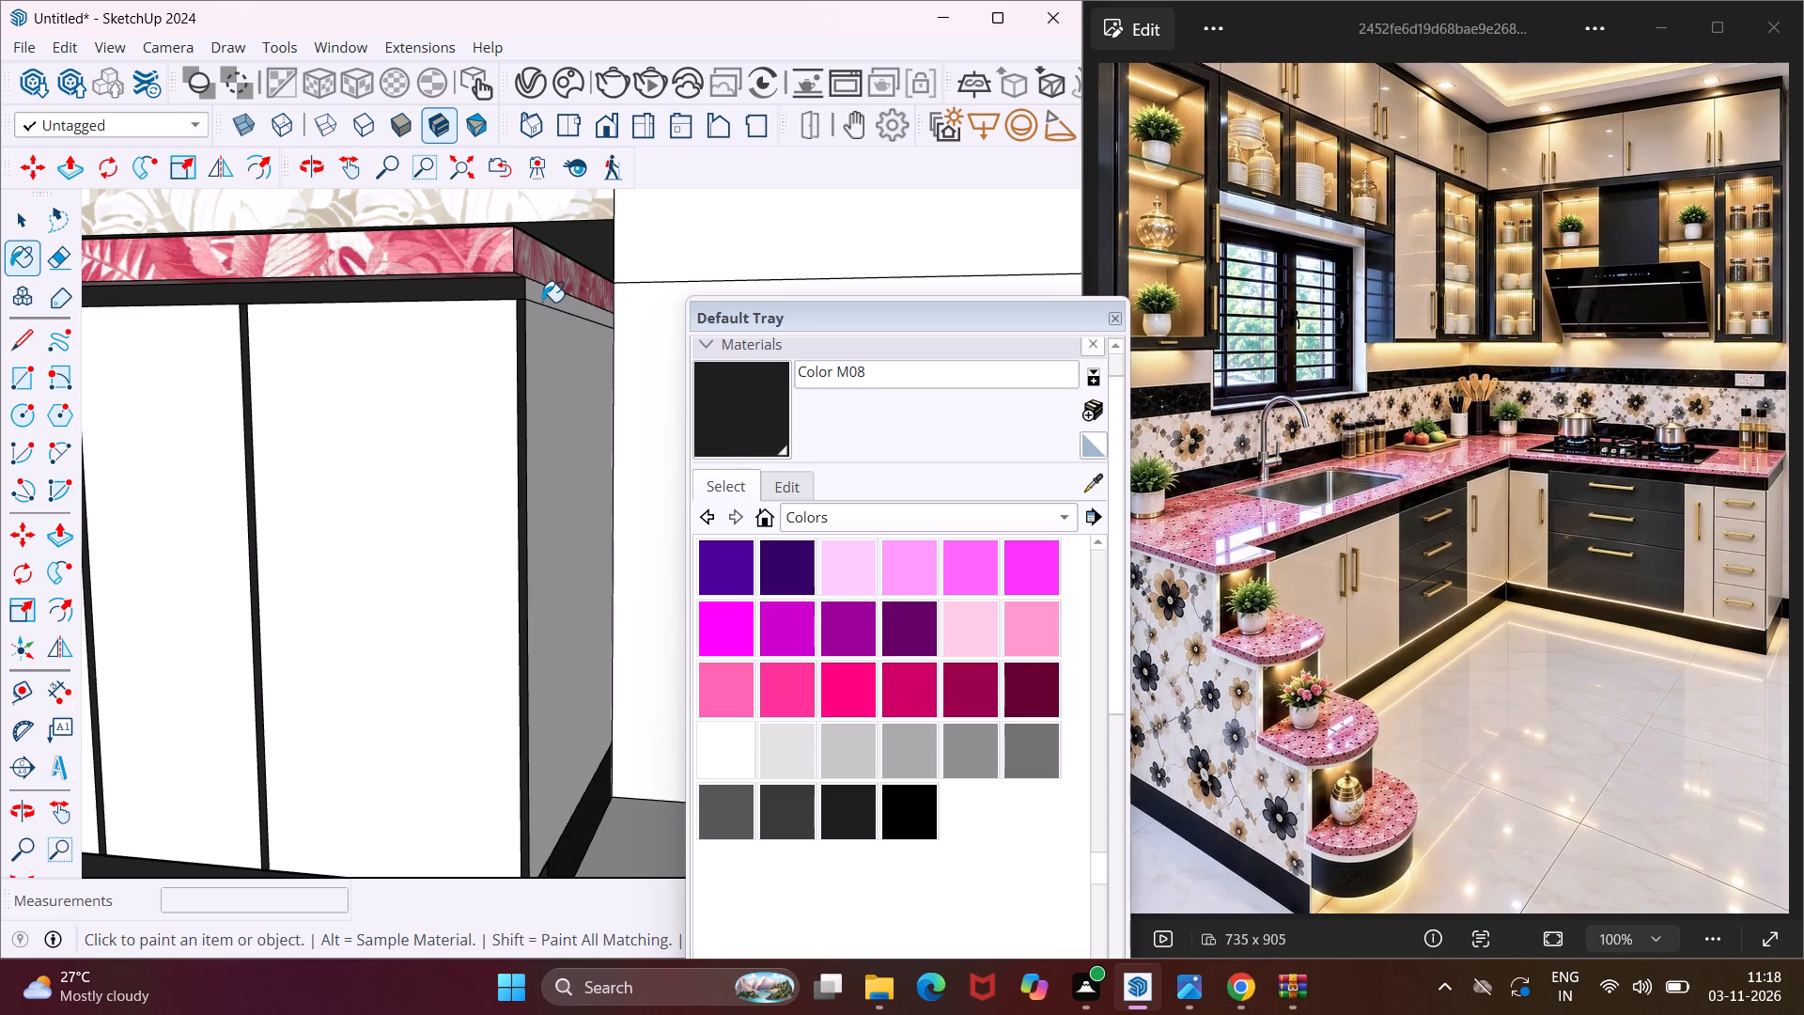
left_click(542, 302)
scroll(543, 304, "down", 4)
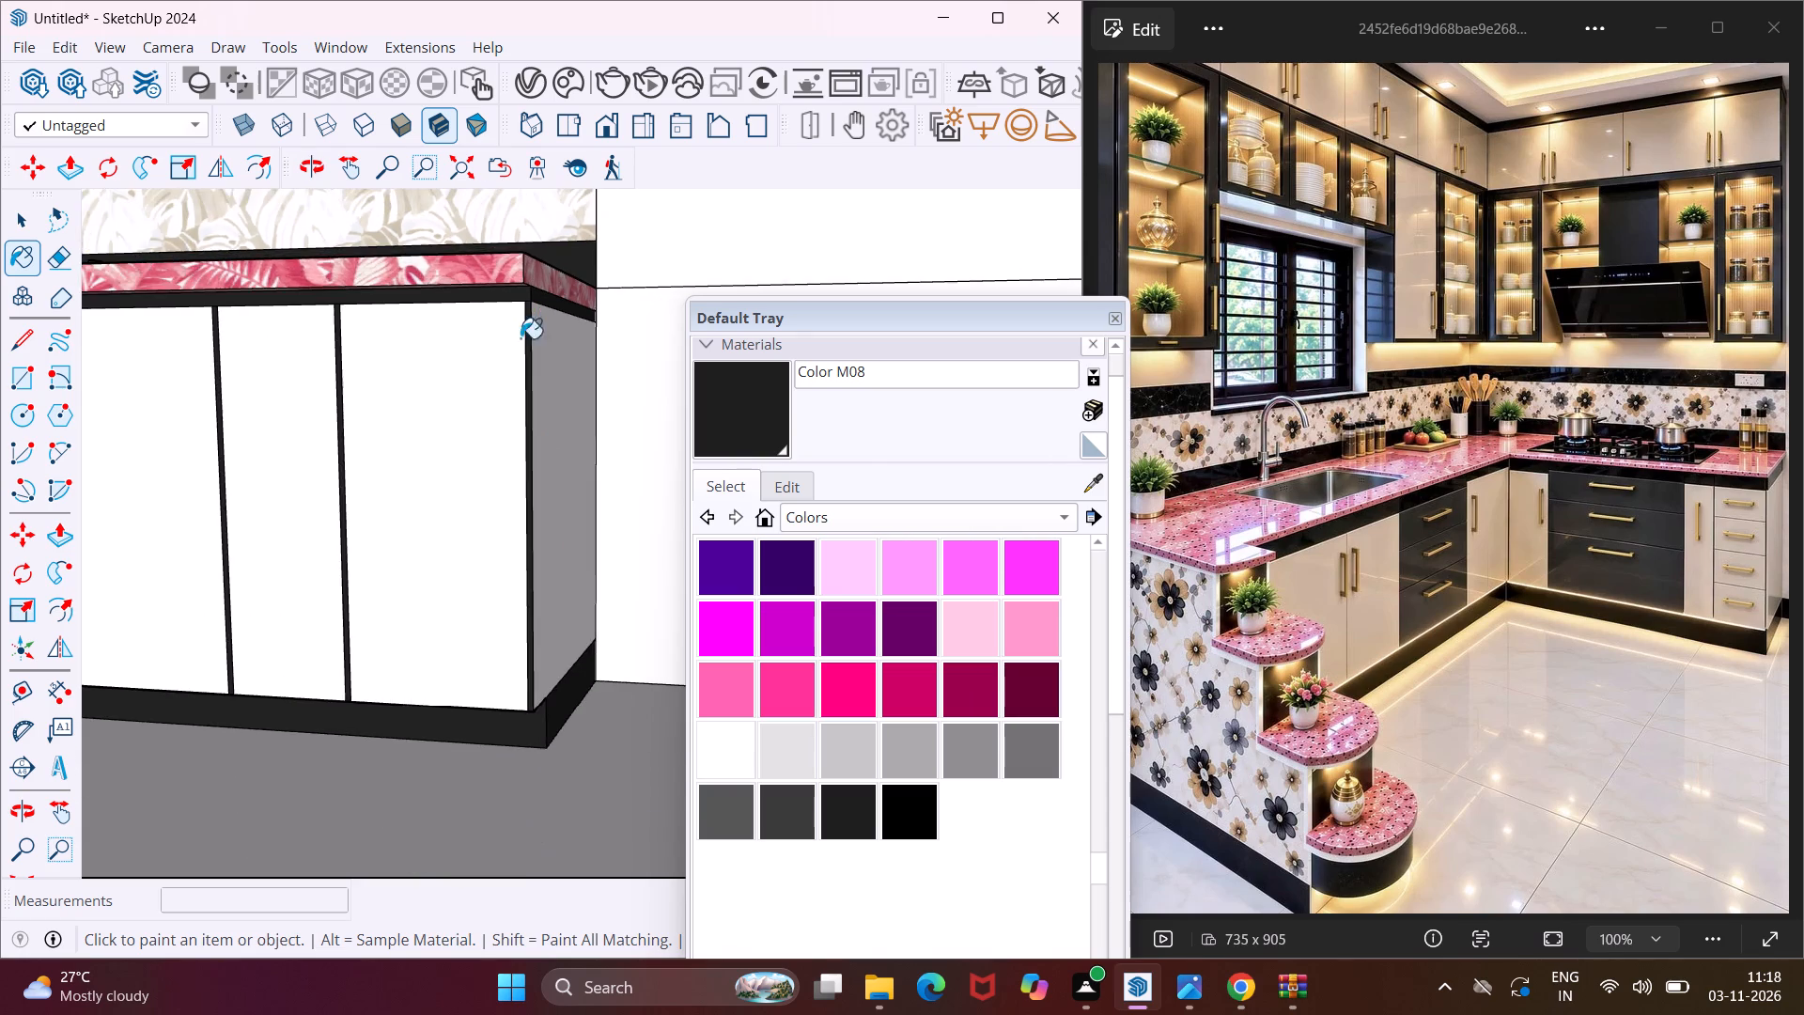
scroll(505, 361, "down", 13)
scroll(468, 441, "down", 5)
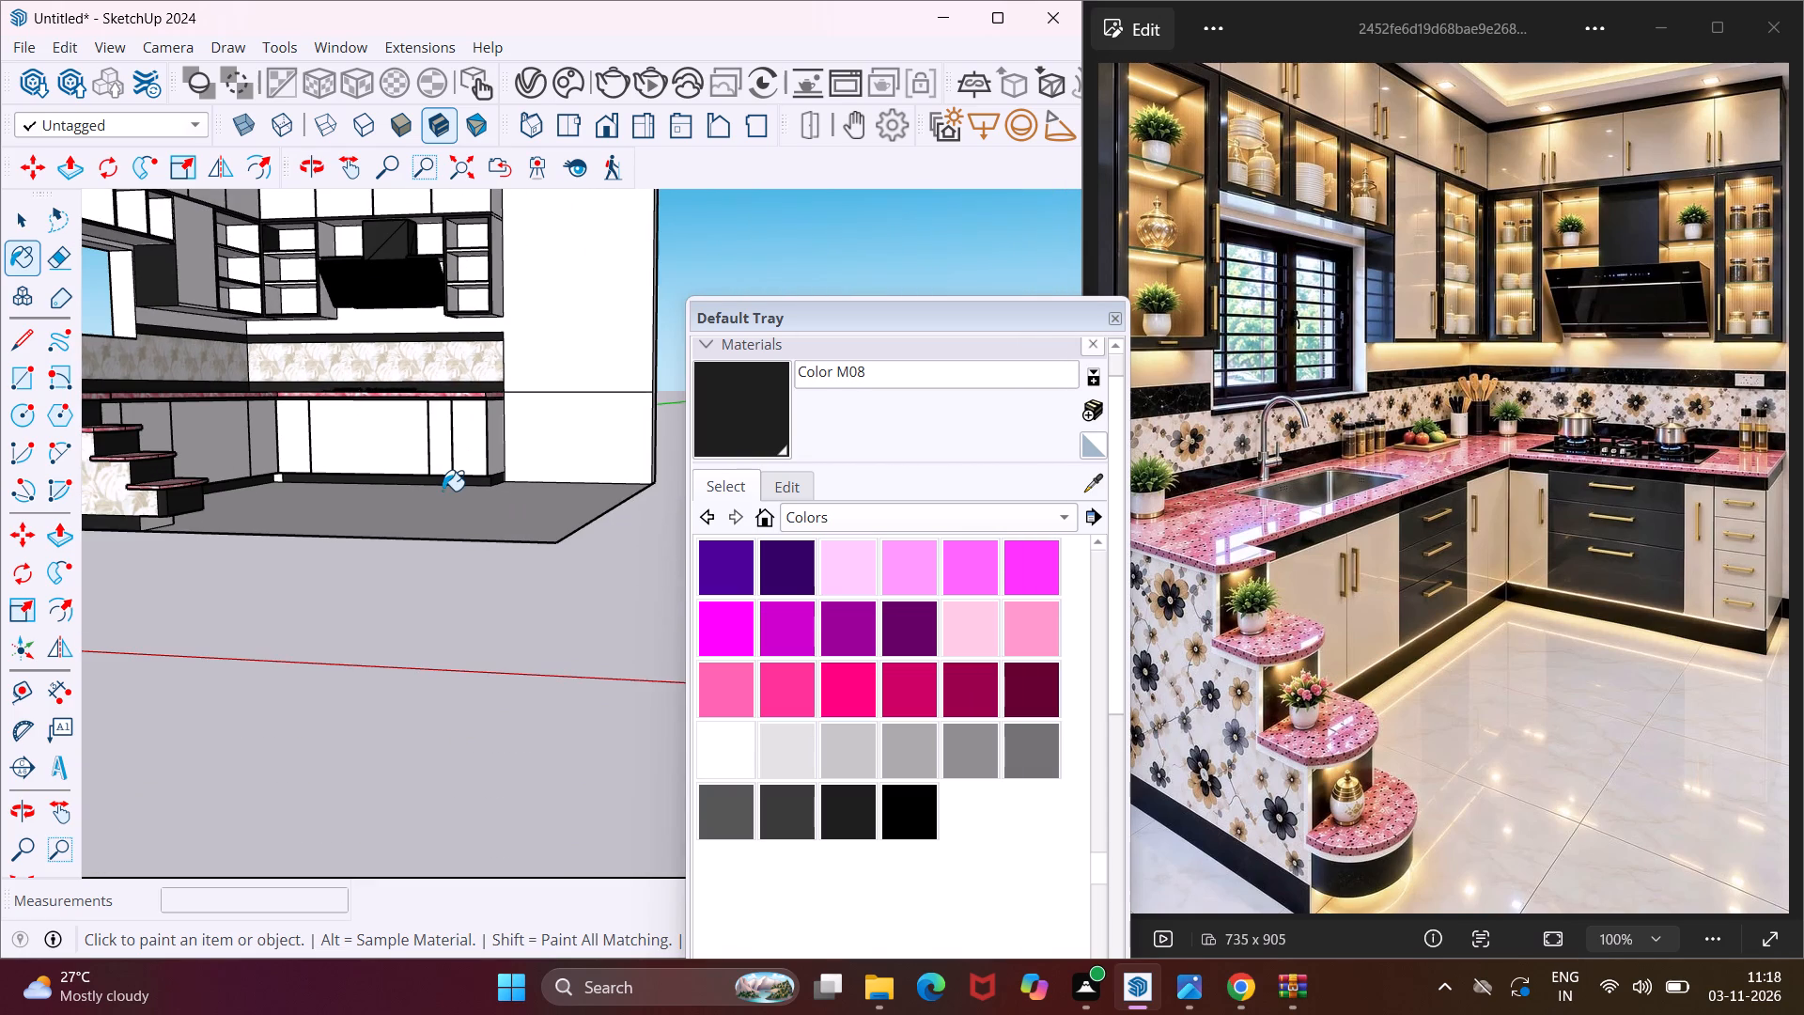
key("Escape")
key("space")
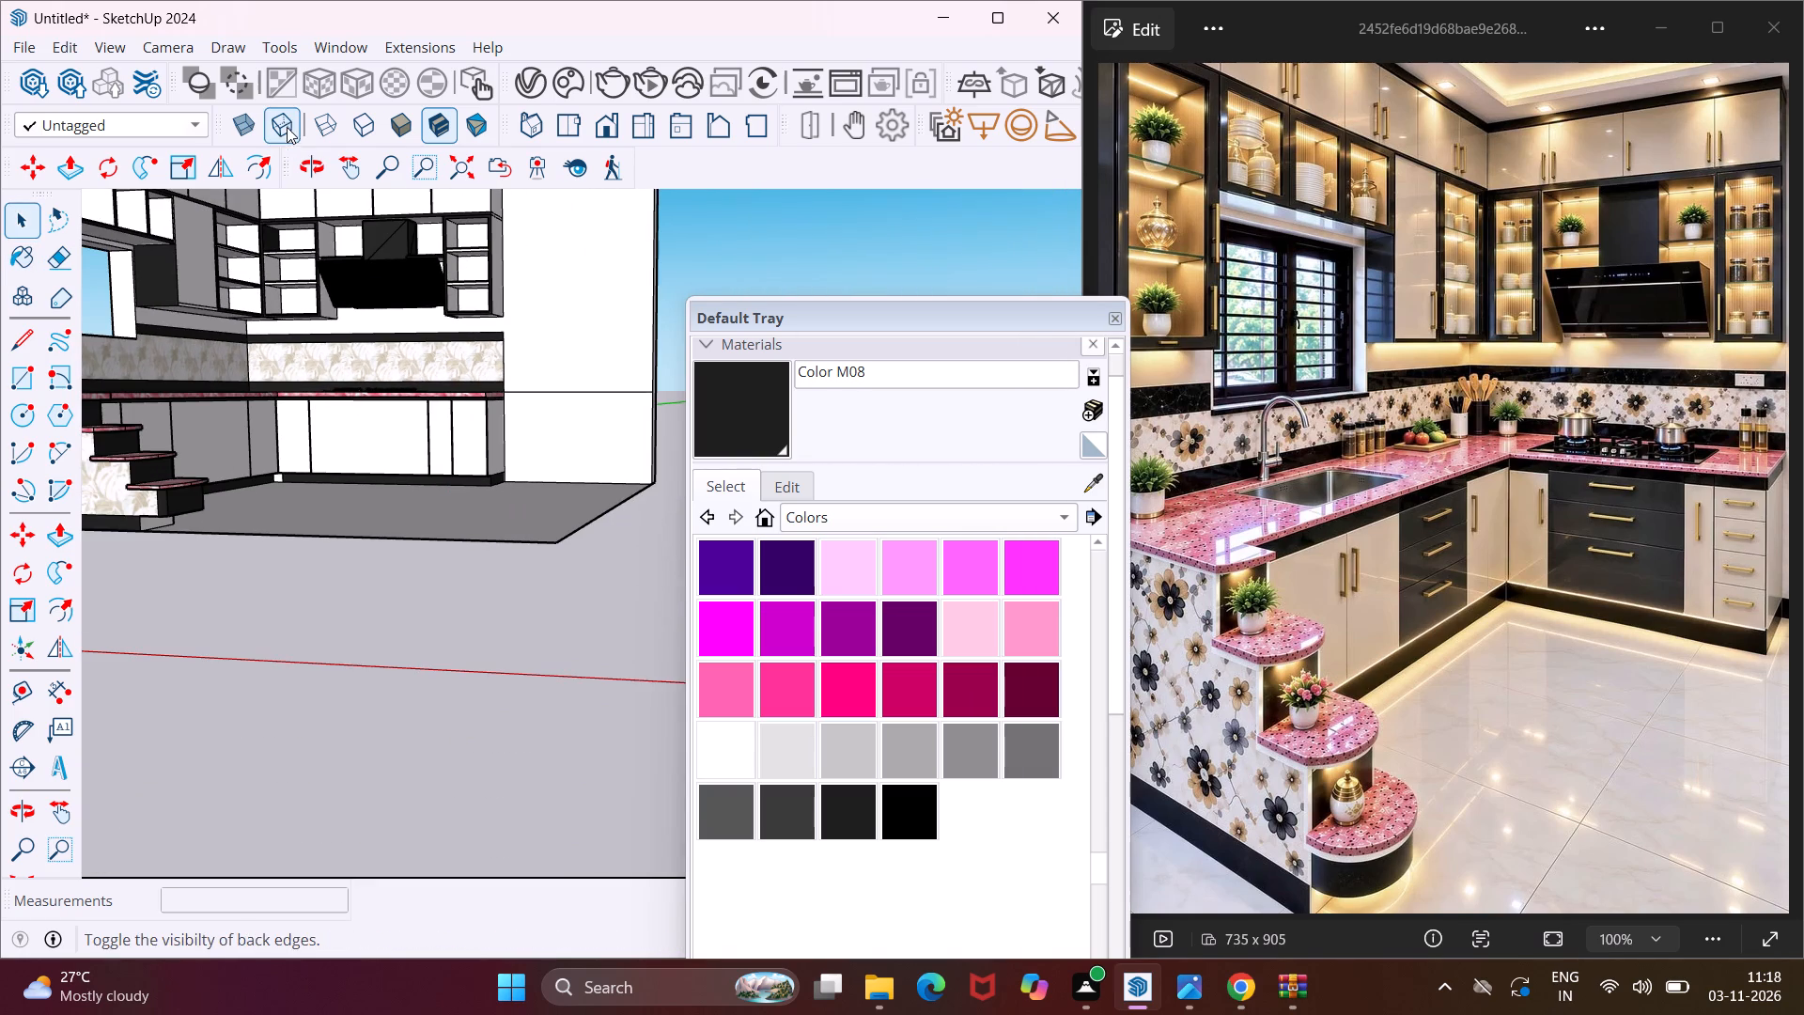
Paint the remaining white toe-kick piece at the inner corner of the base cabinets with Color M08.
left_click(355, 175)
left_click_drag(355, 351, 364, 356)
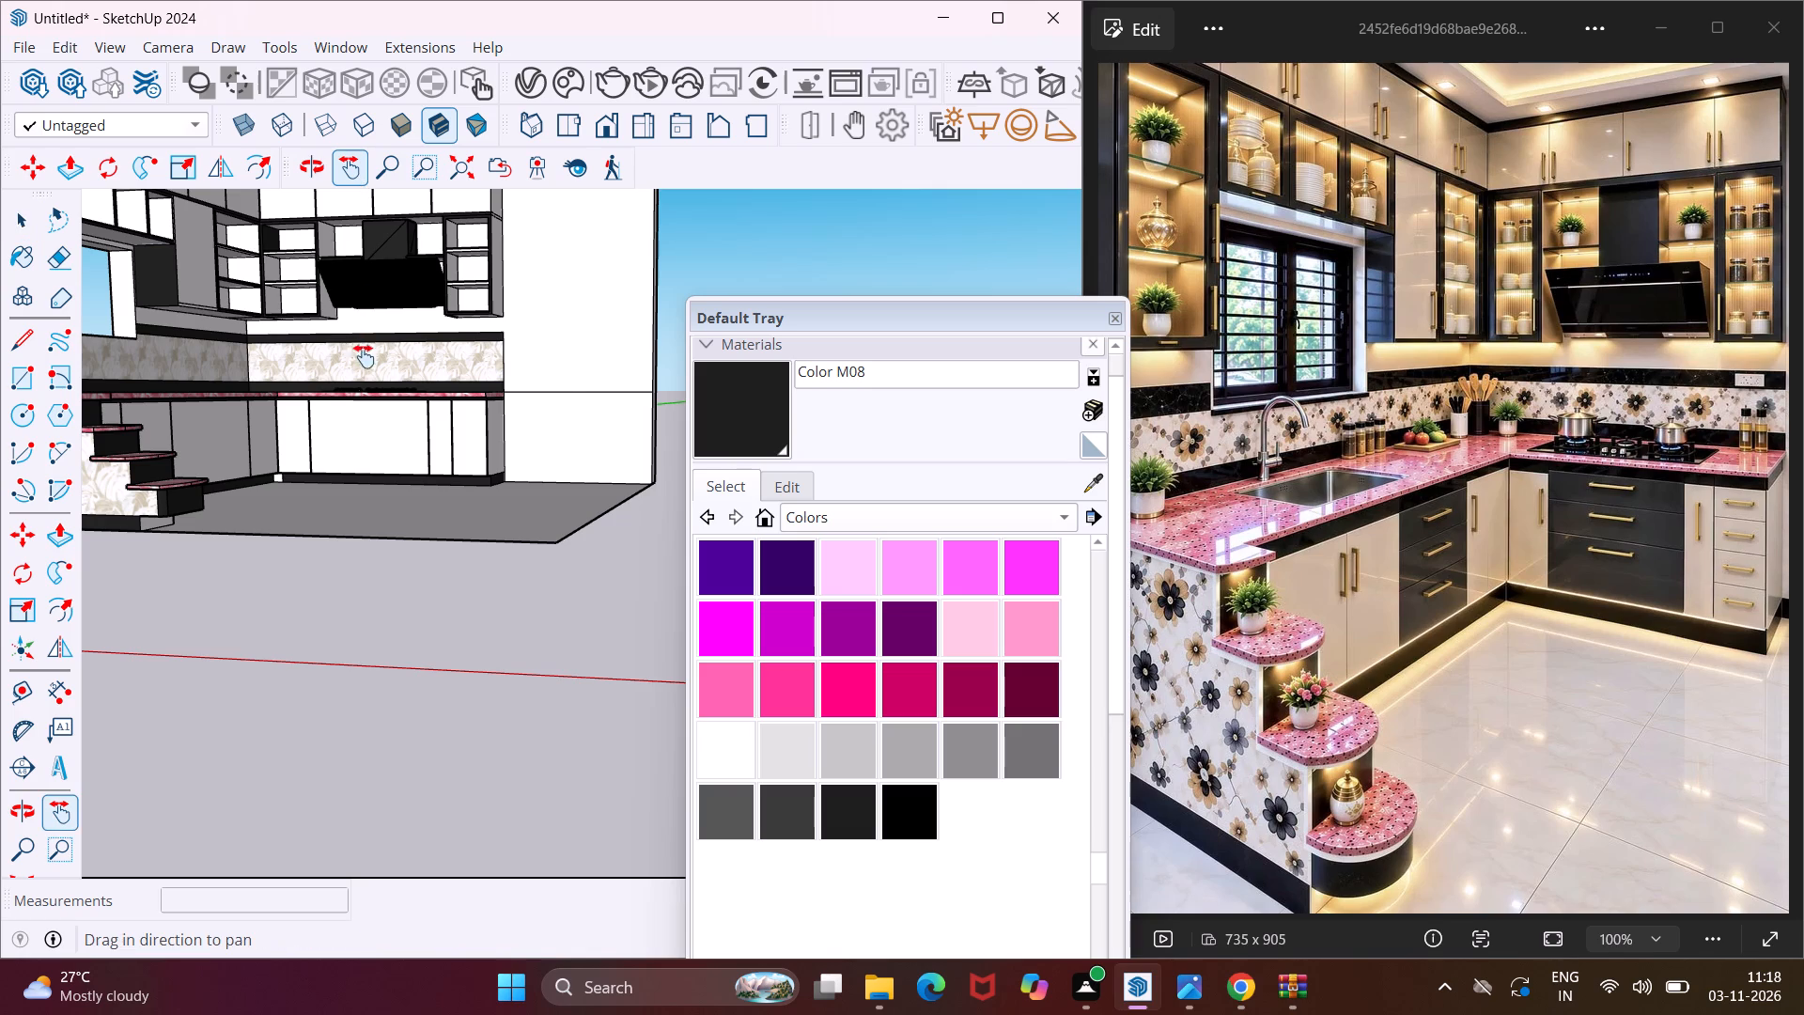
left_click_drag(364, 356, 534, 469)
scroll(471, 586, "up", 9)
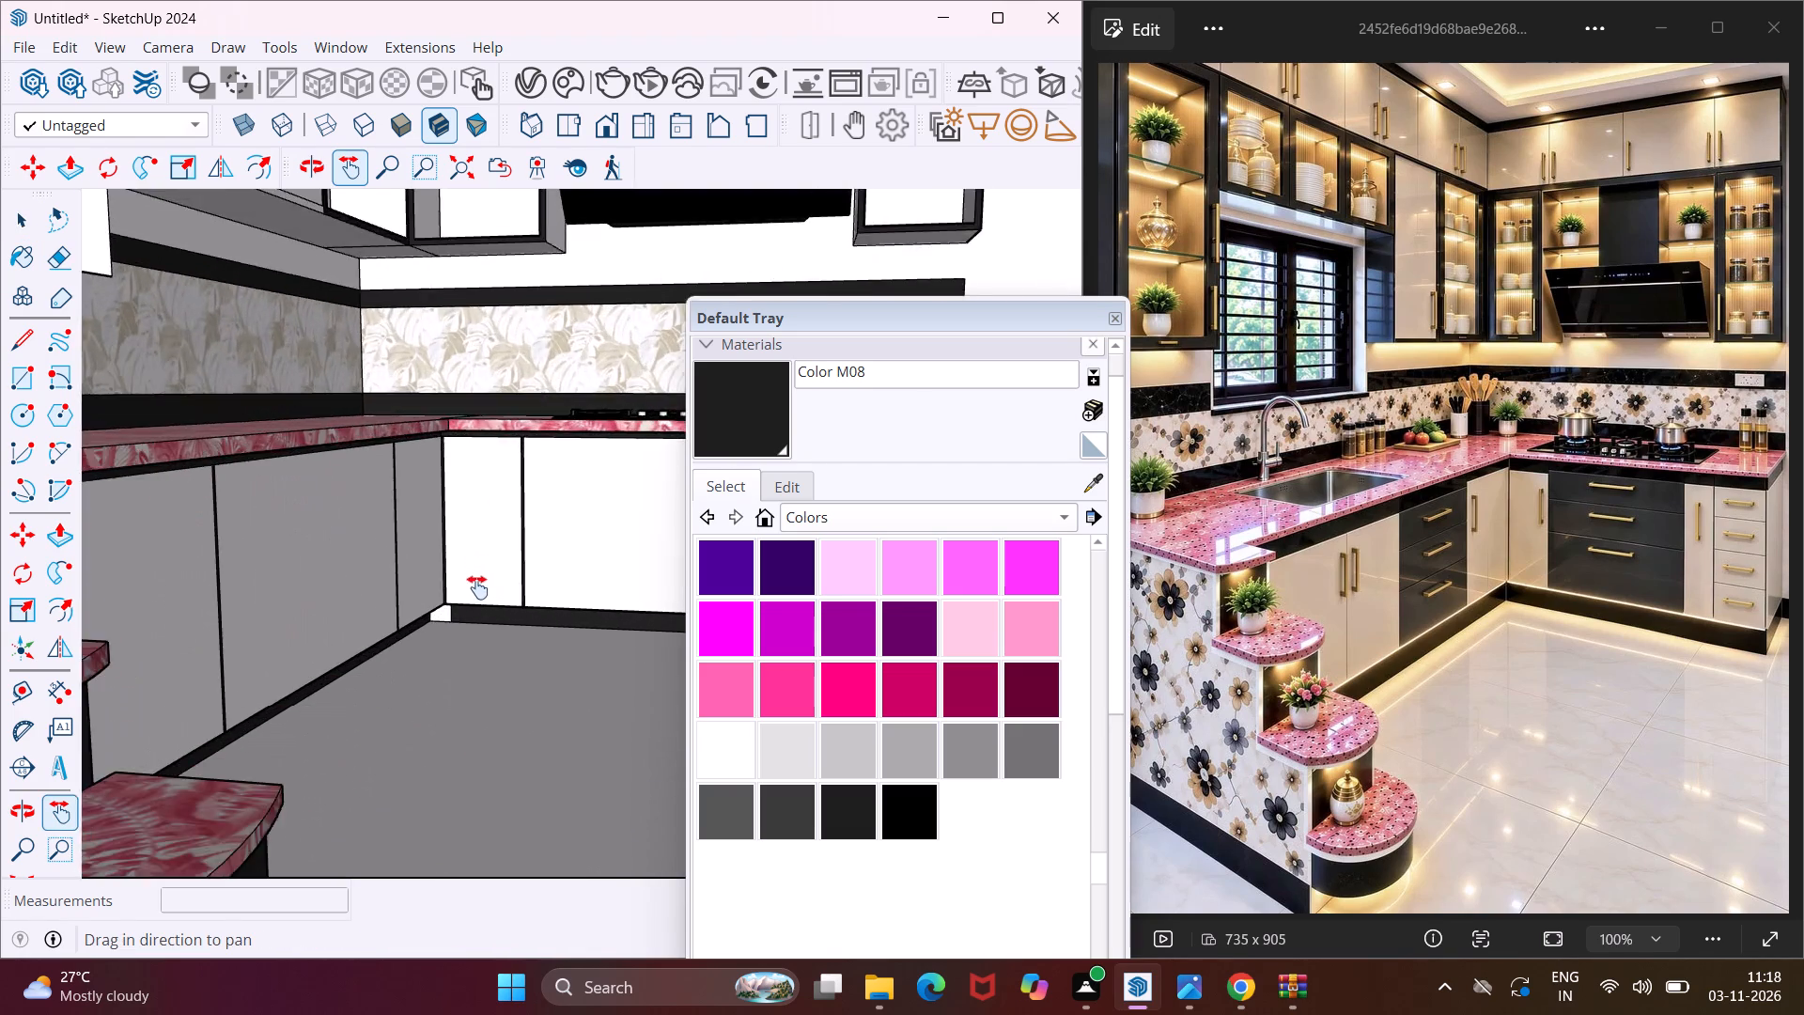
scroll(477, 587, "up", 4)
middle_click_drag(462, 616, 394, 563)
scroll(410, 582, "up", 8)
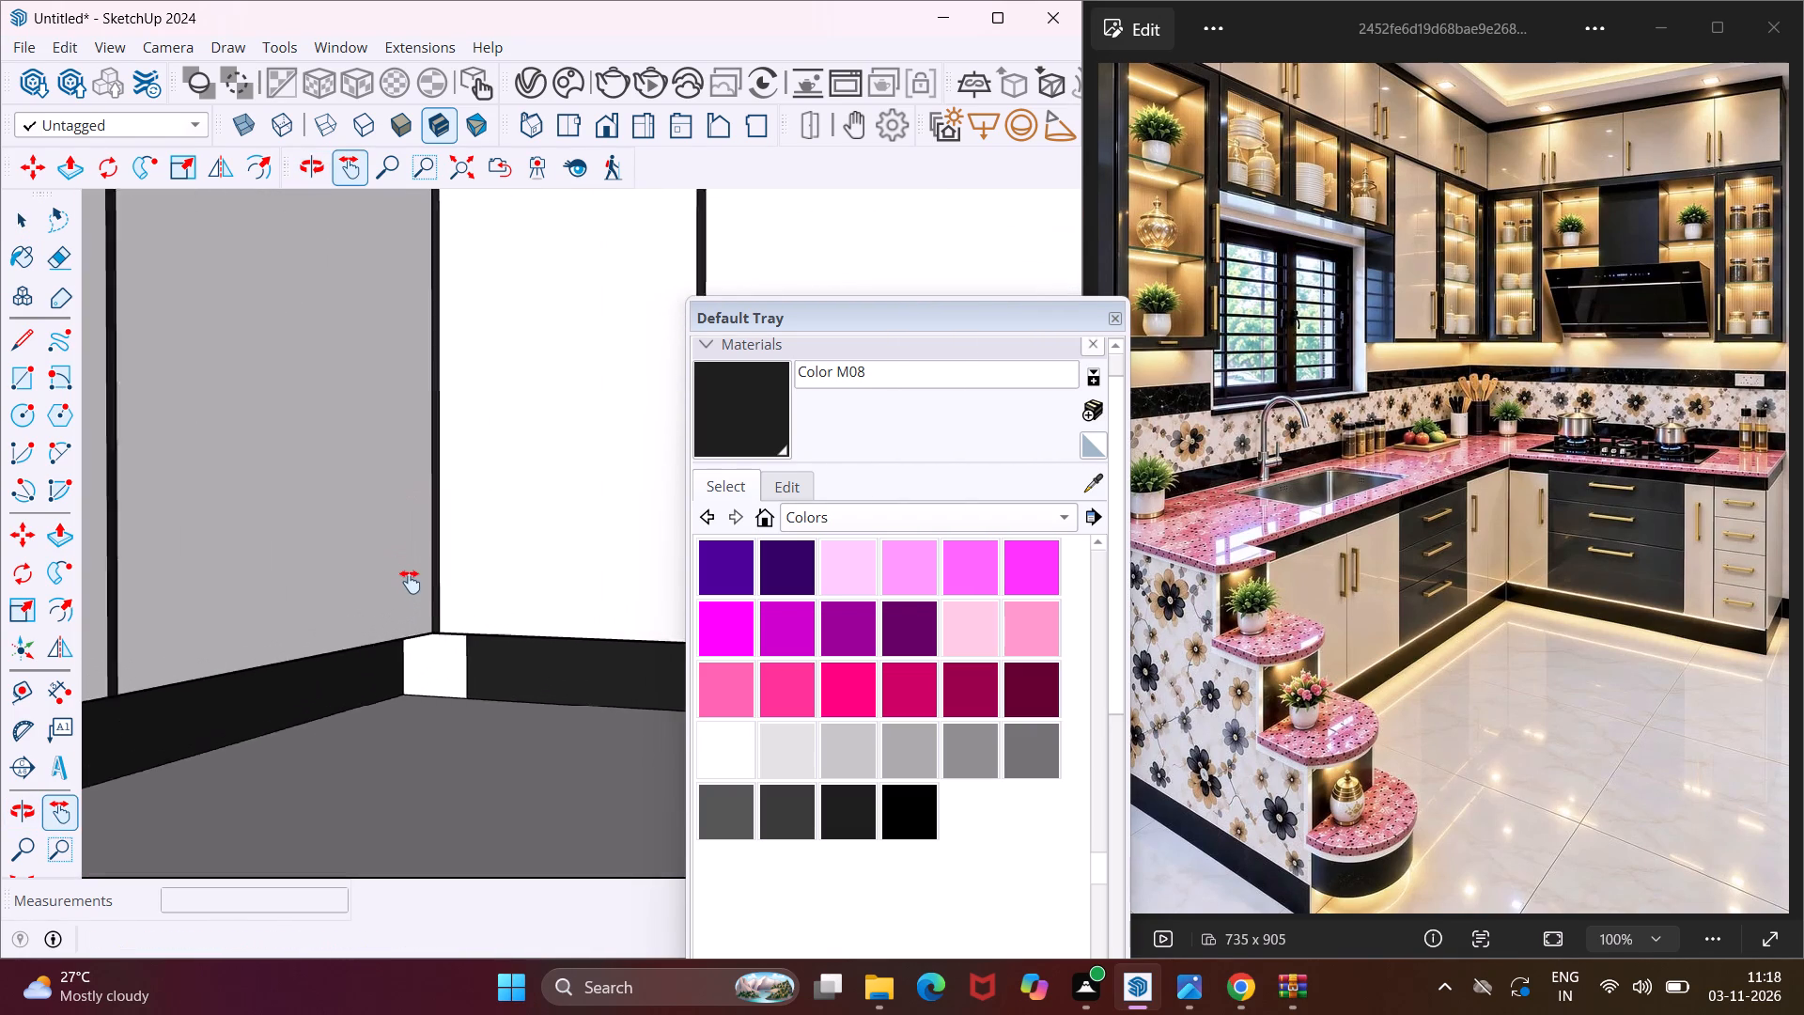
scroll(410, 582, "up", 6)
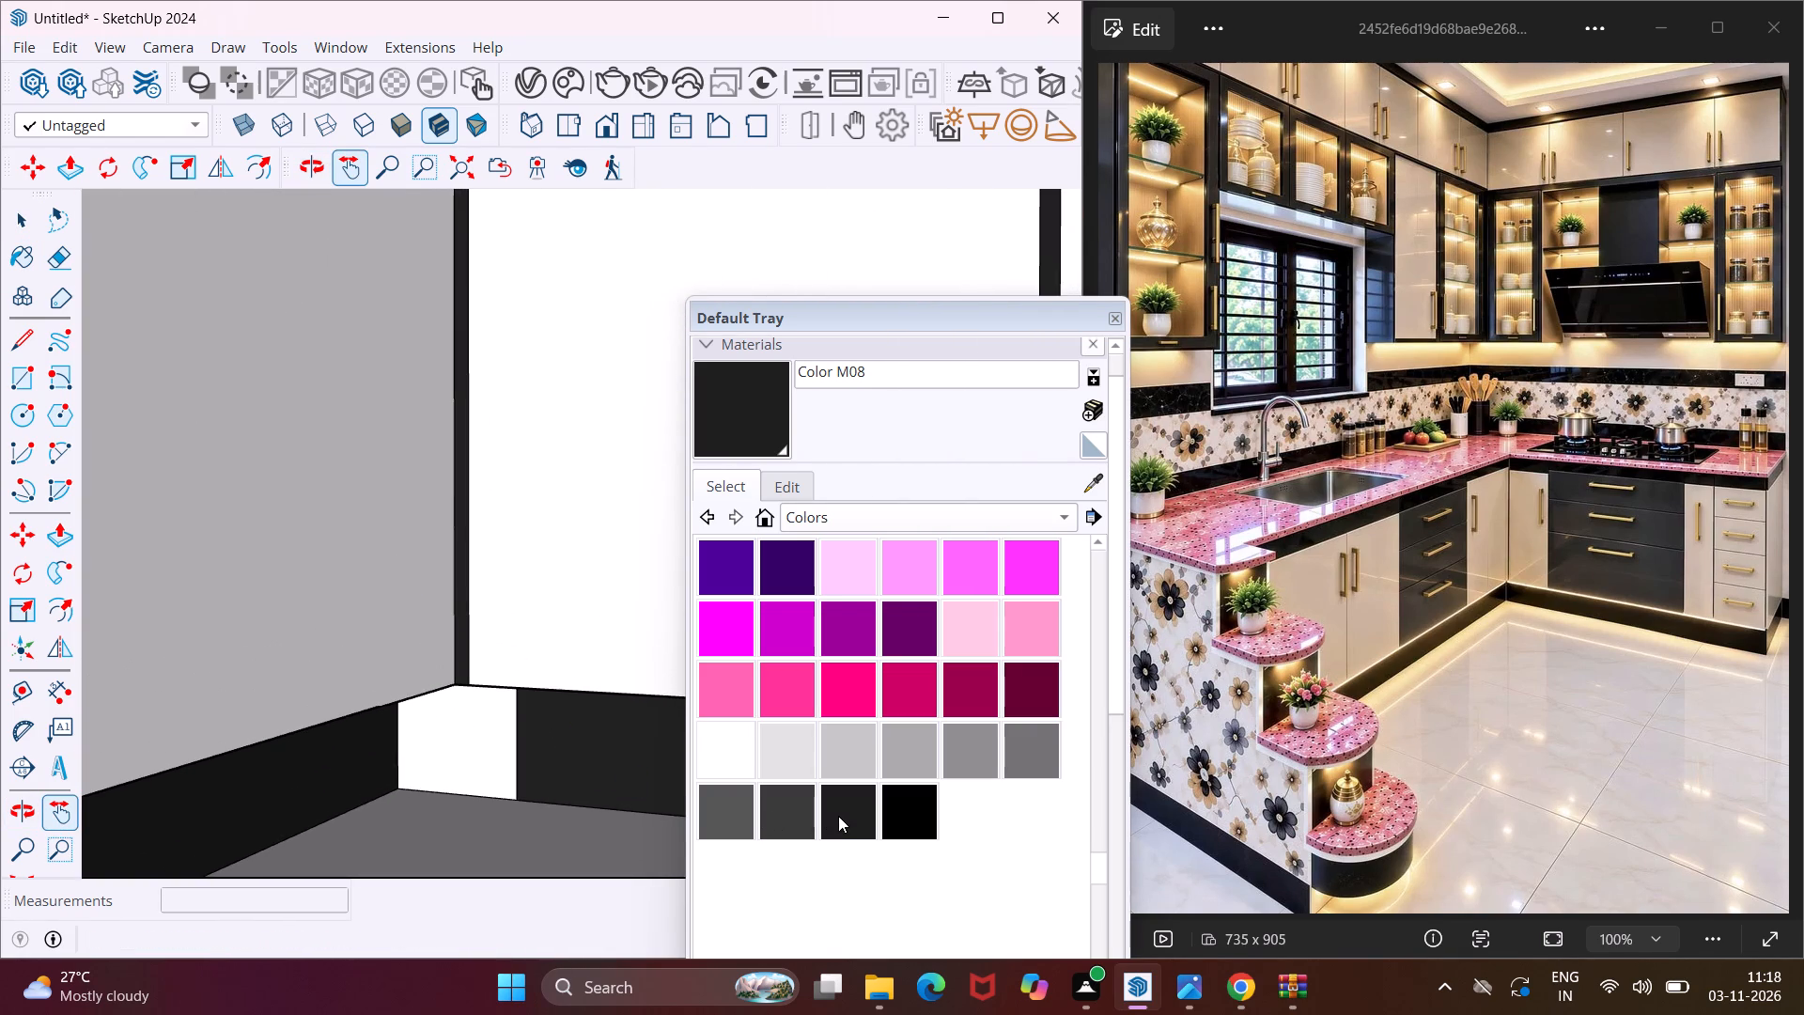
left_click(838, 816)
left_click(494, 725)
scroll(403, 691, "down", 5)
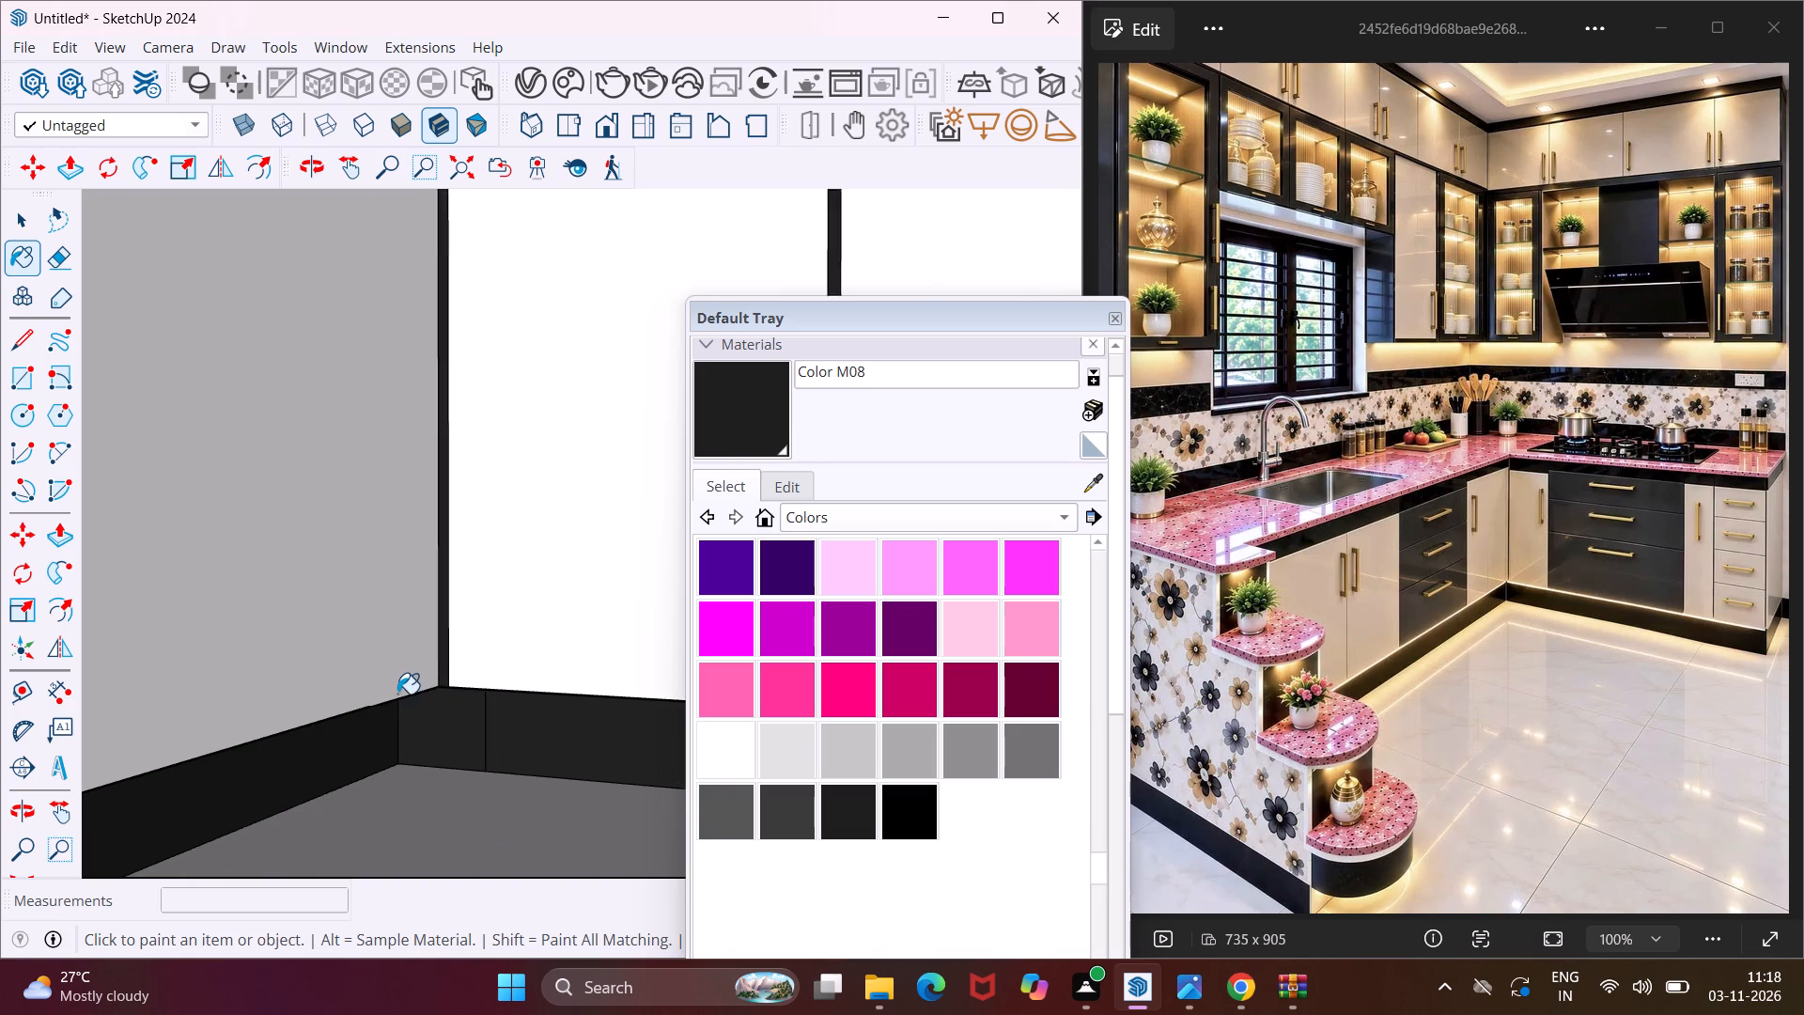
scroll(397, 694, "down", 9)
middle_click_drag(397, 723, 409, 850)
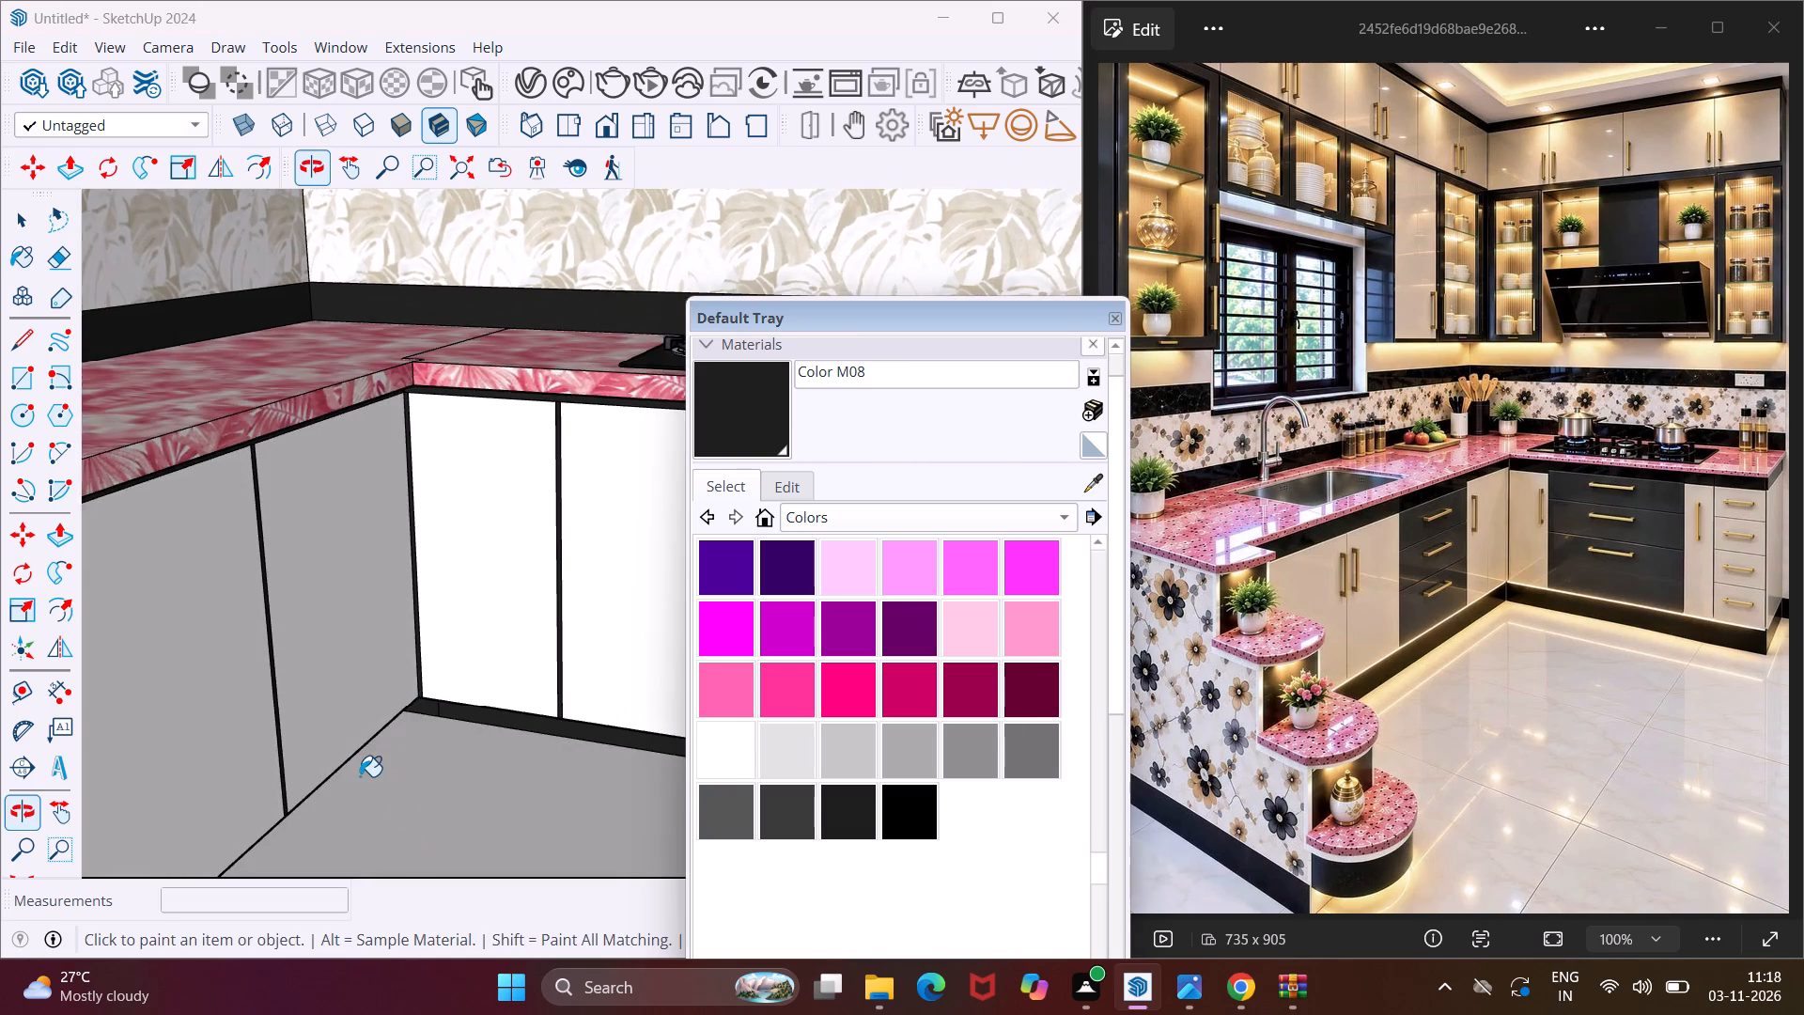
scroll(356, 770, "down", 14)
middle_click_drag(319, 692, 73, 528)
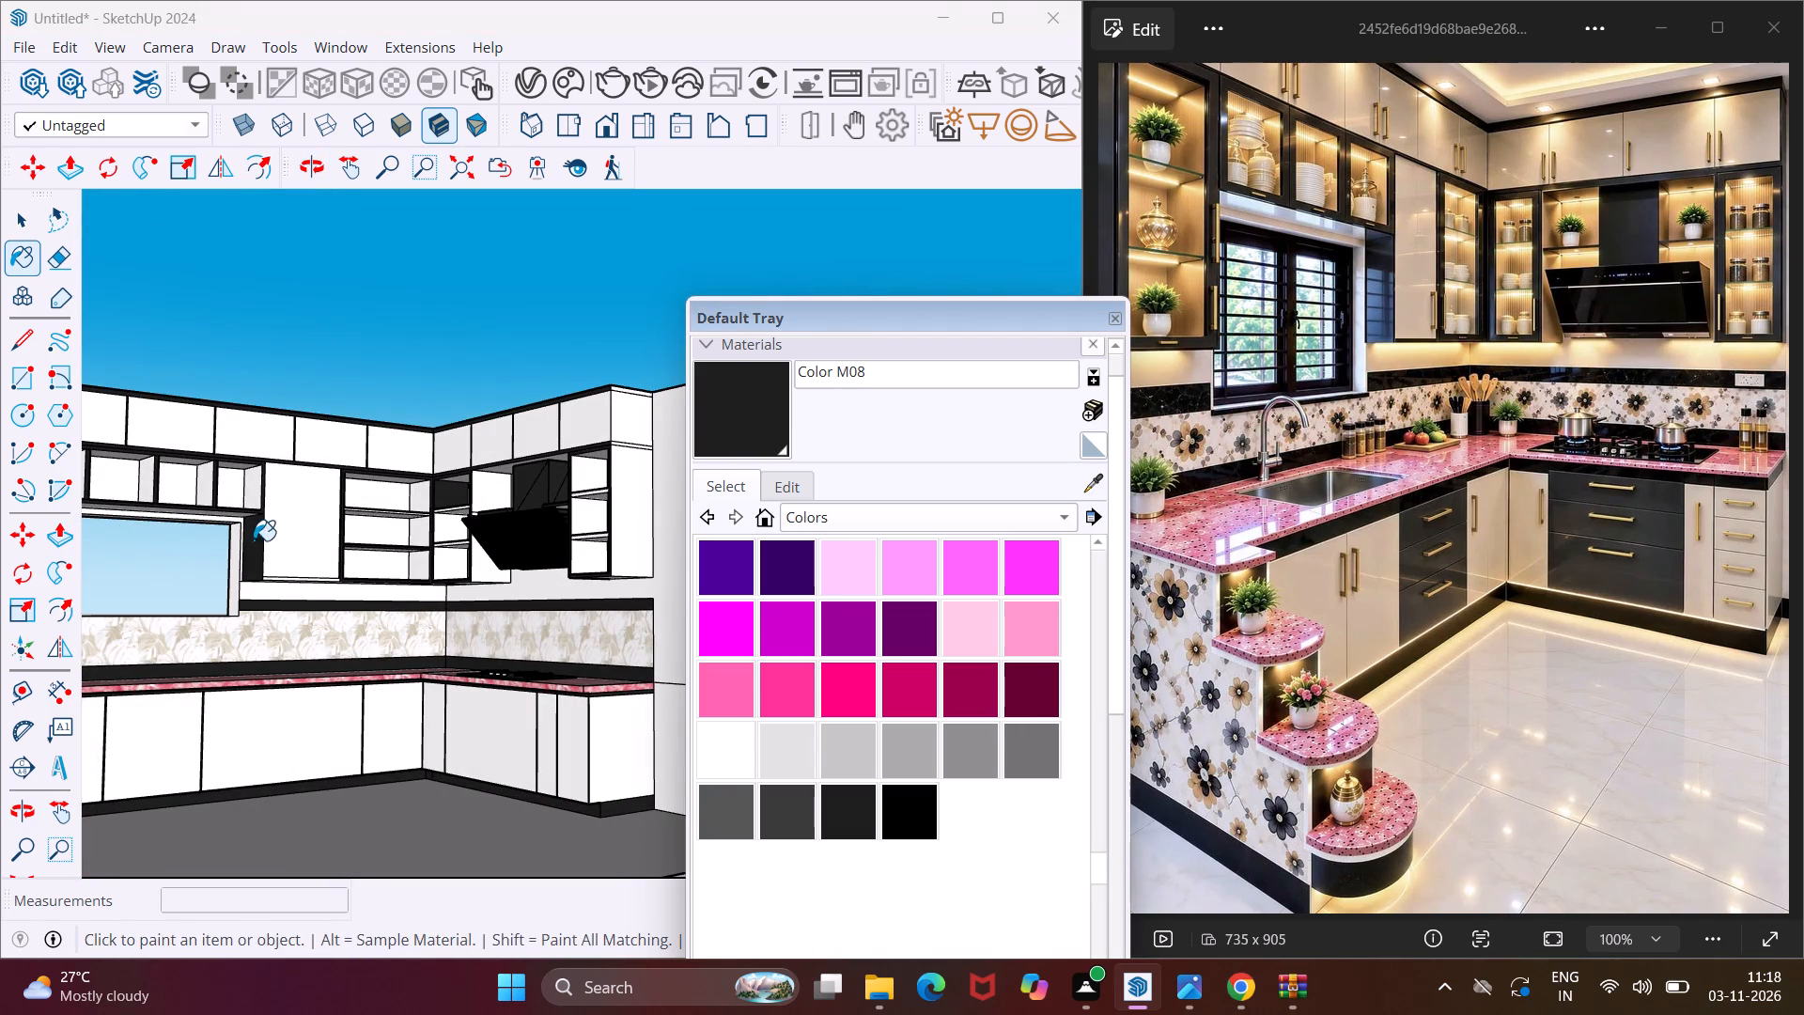
key("Escape")
key("space")
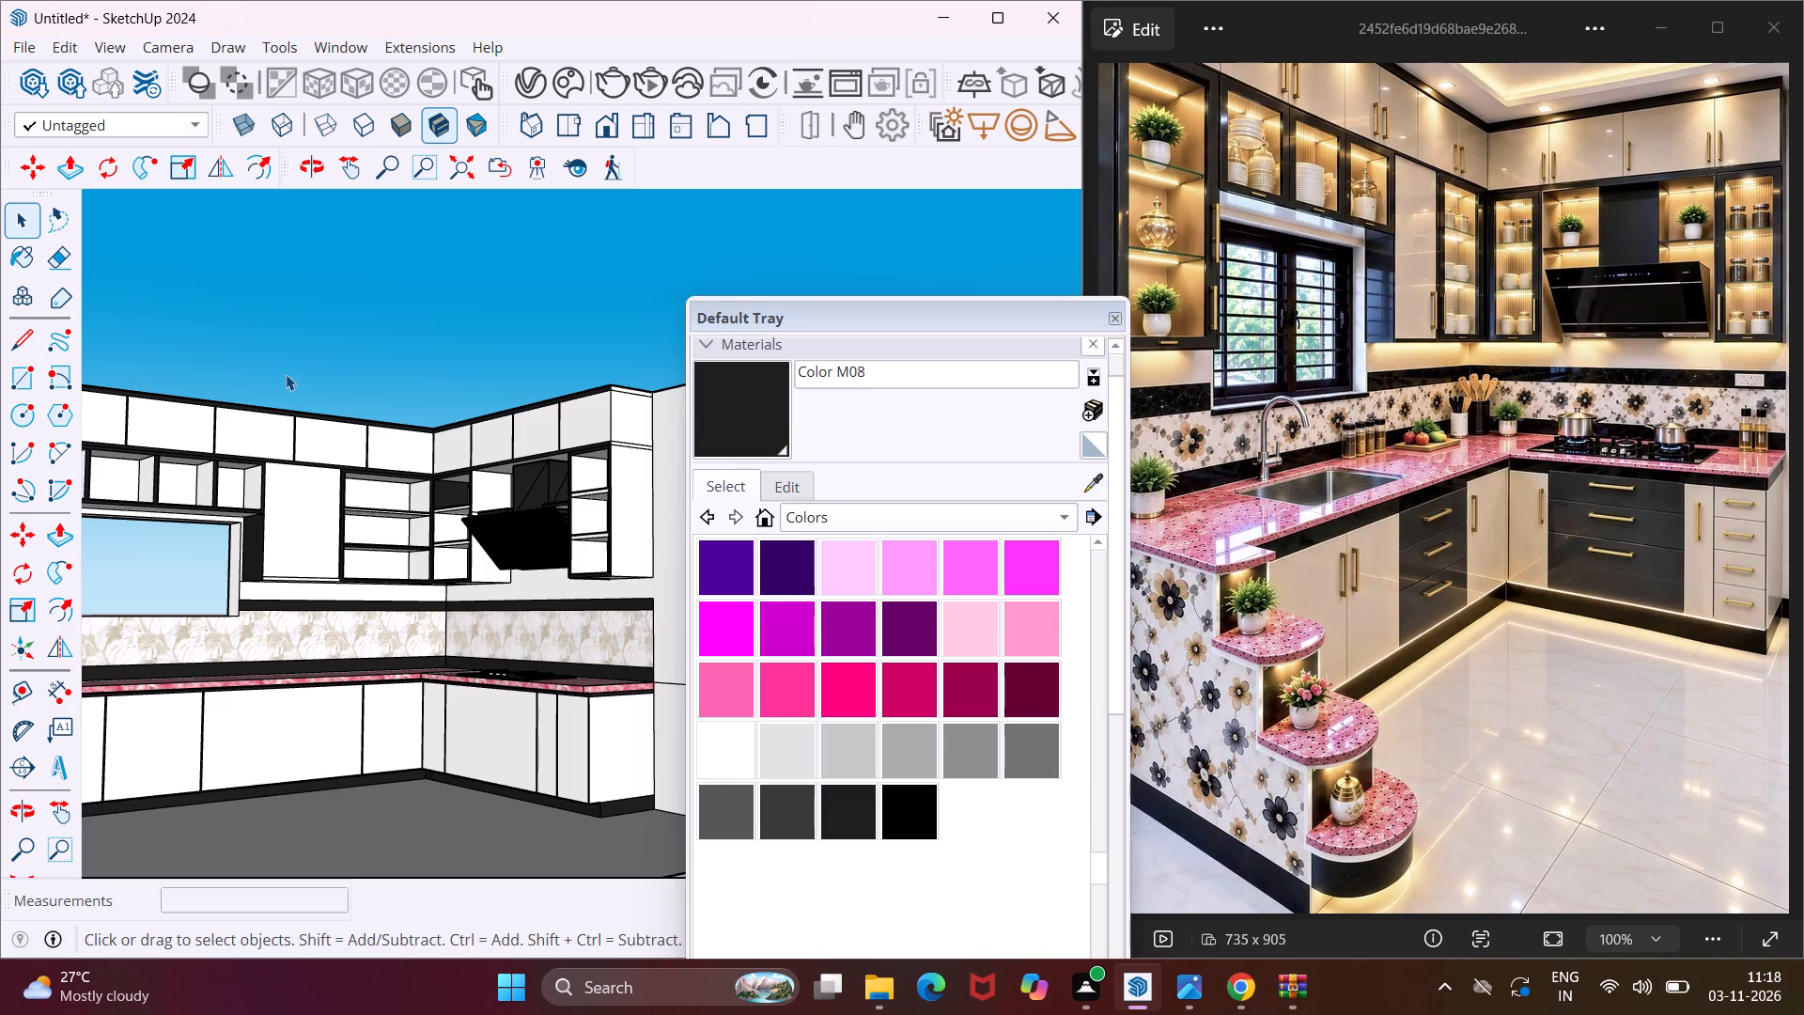
Copy the ceiling's back edge 1" forward in the above-window niche beside the closed wall cabinet.
scroll(282, 365, "up", 5)
scroll(183, 526, "up", 6)
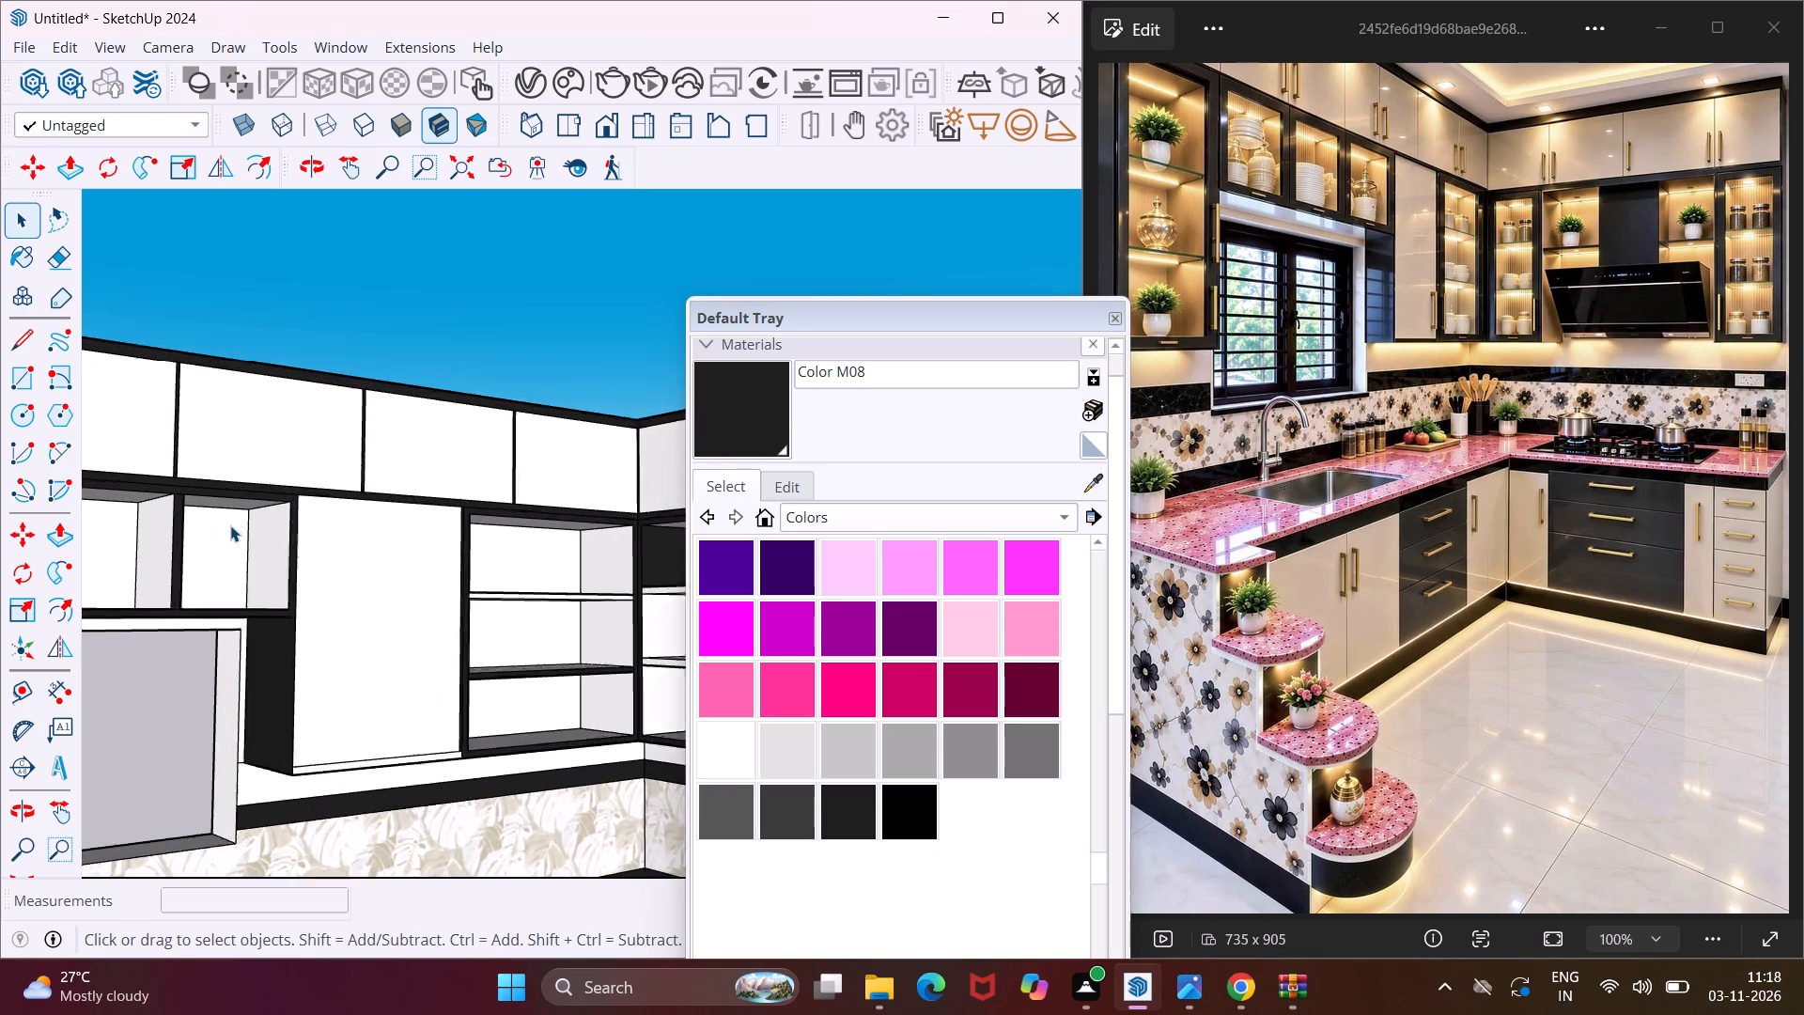
scroll(230, 525, "up", 6)
middle_click_drag(230, 525, 148, 515)
scroll(158, 497, "up", 7)
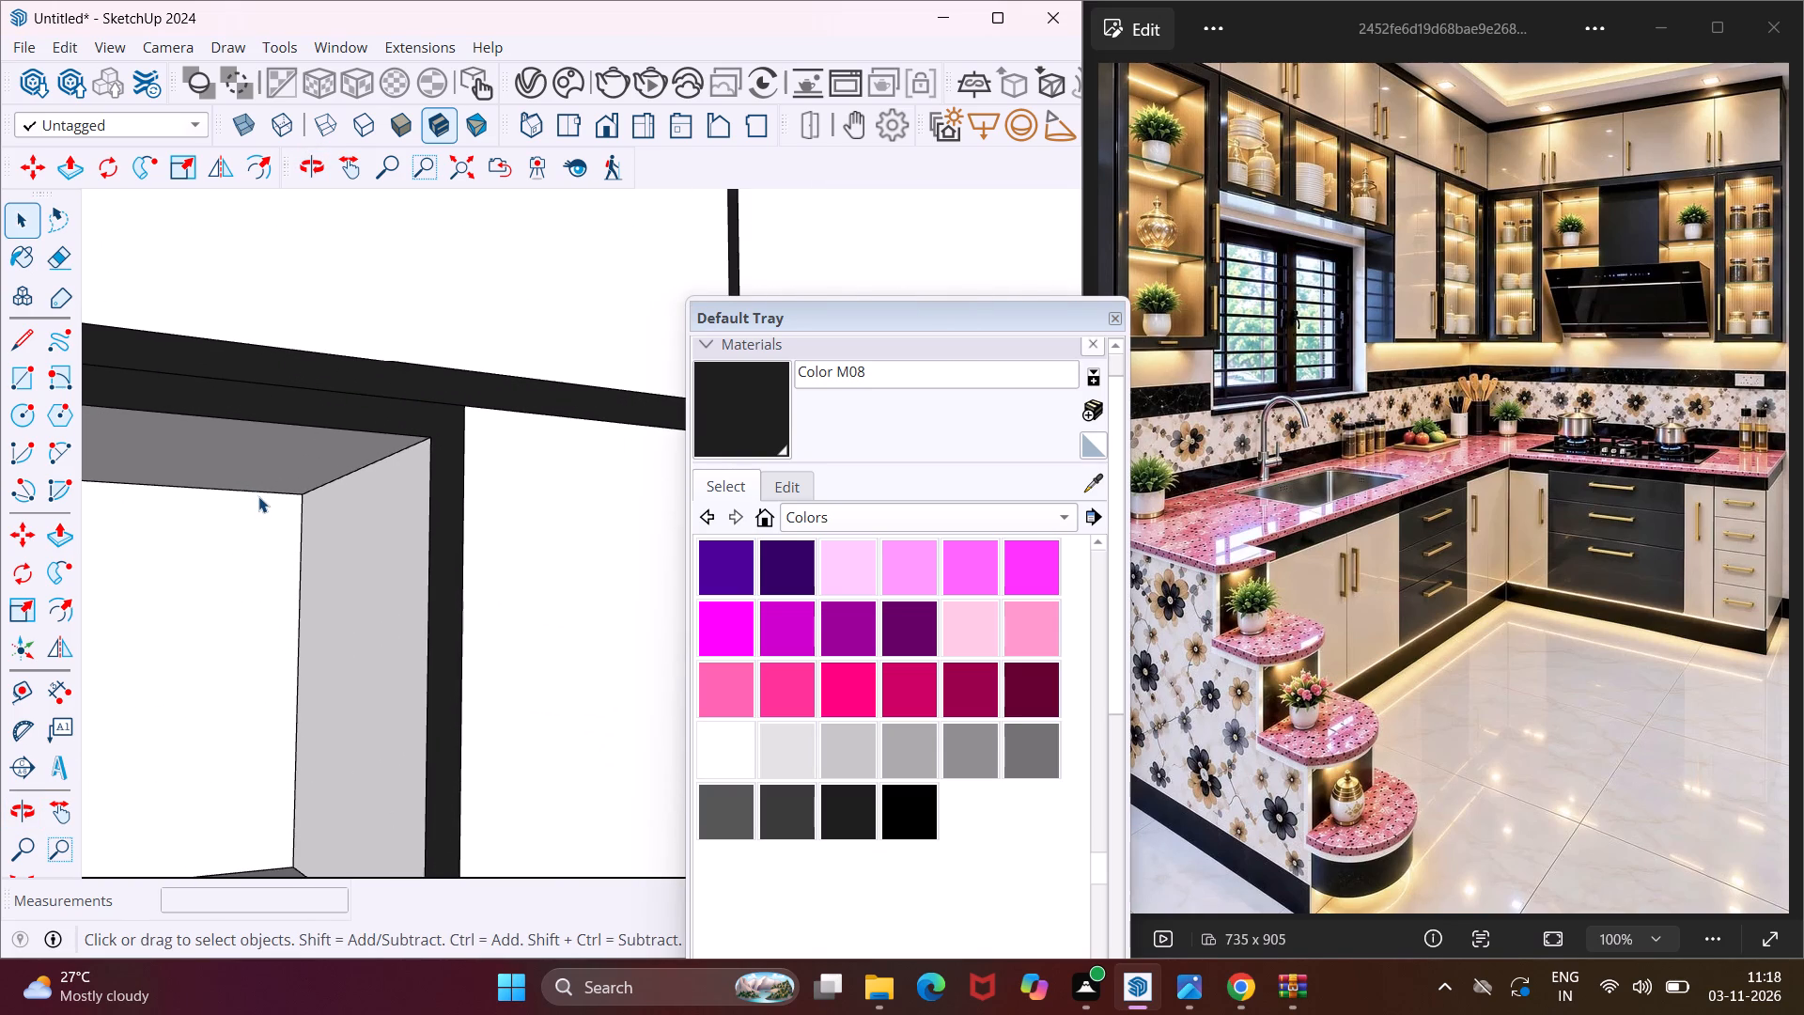
left_click(258, 492)
key("m")
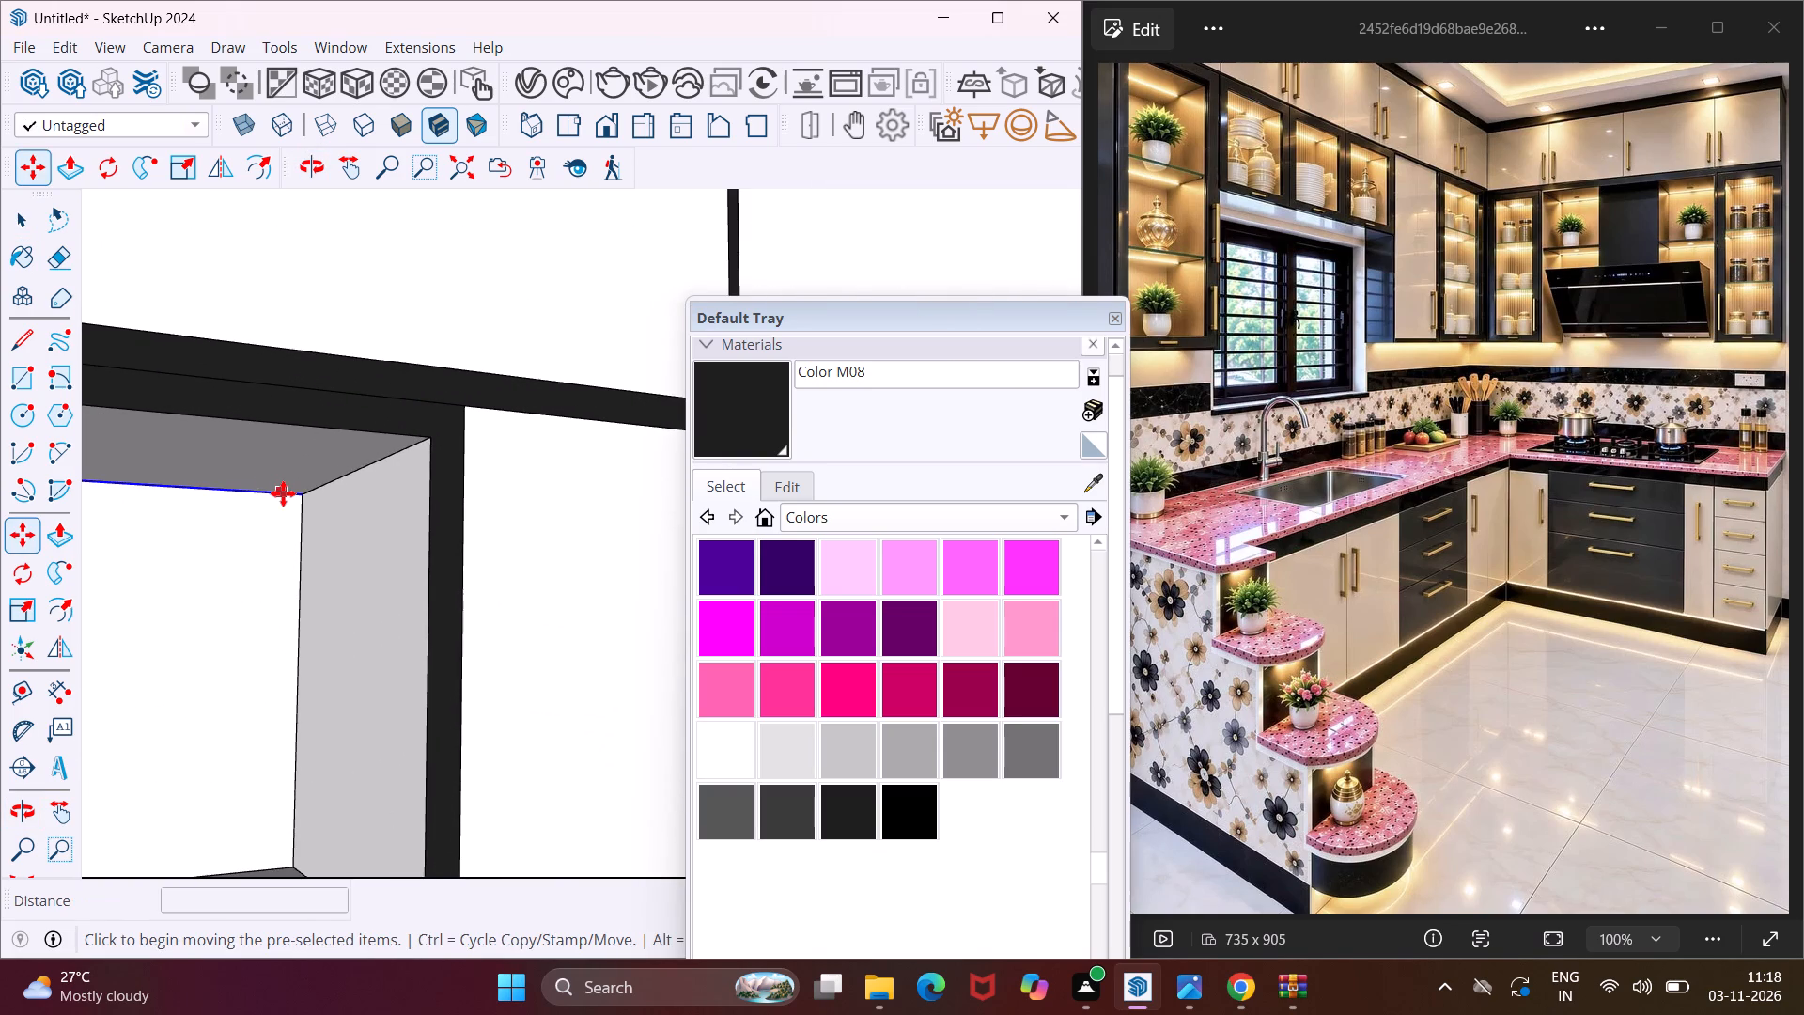
scroll(283, 493, "up", 5)
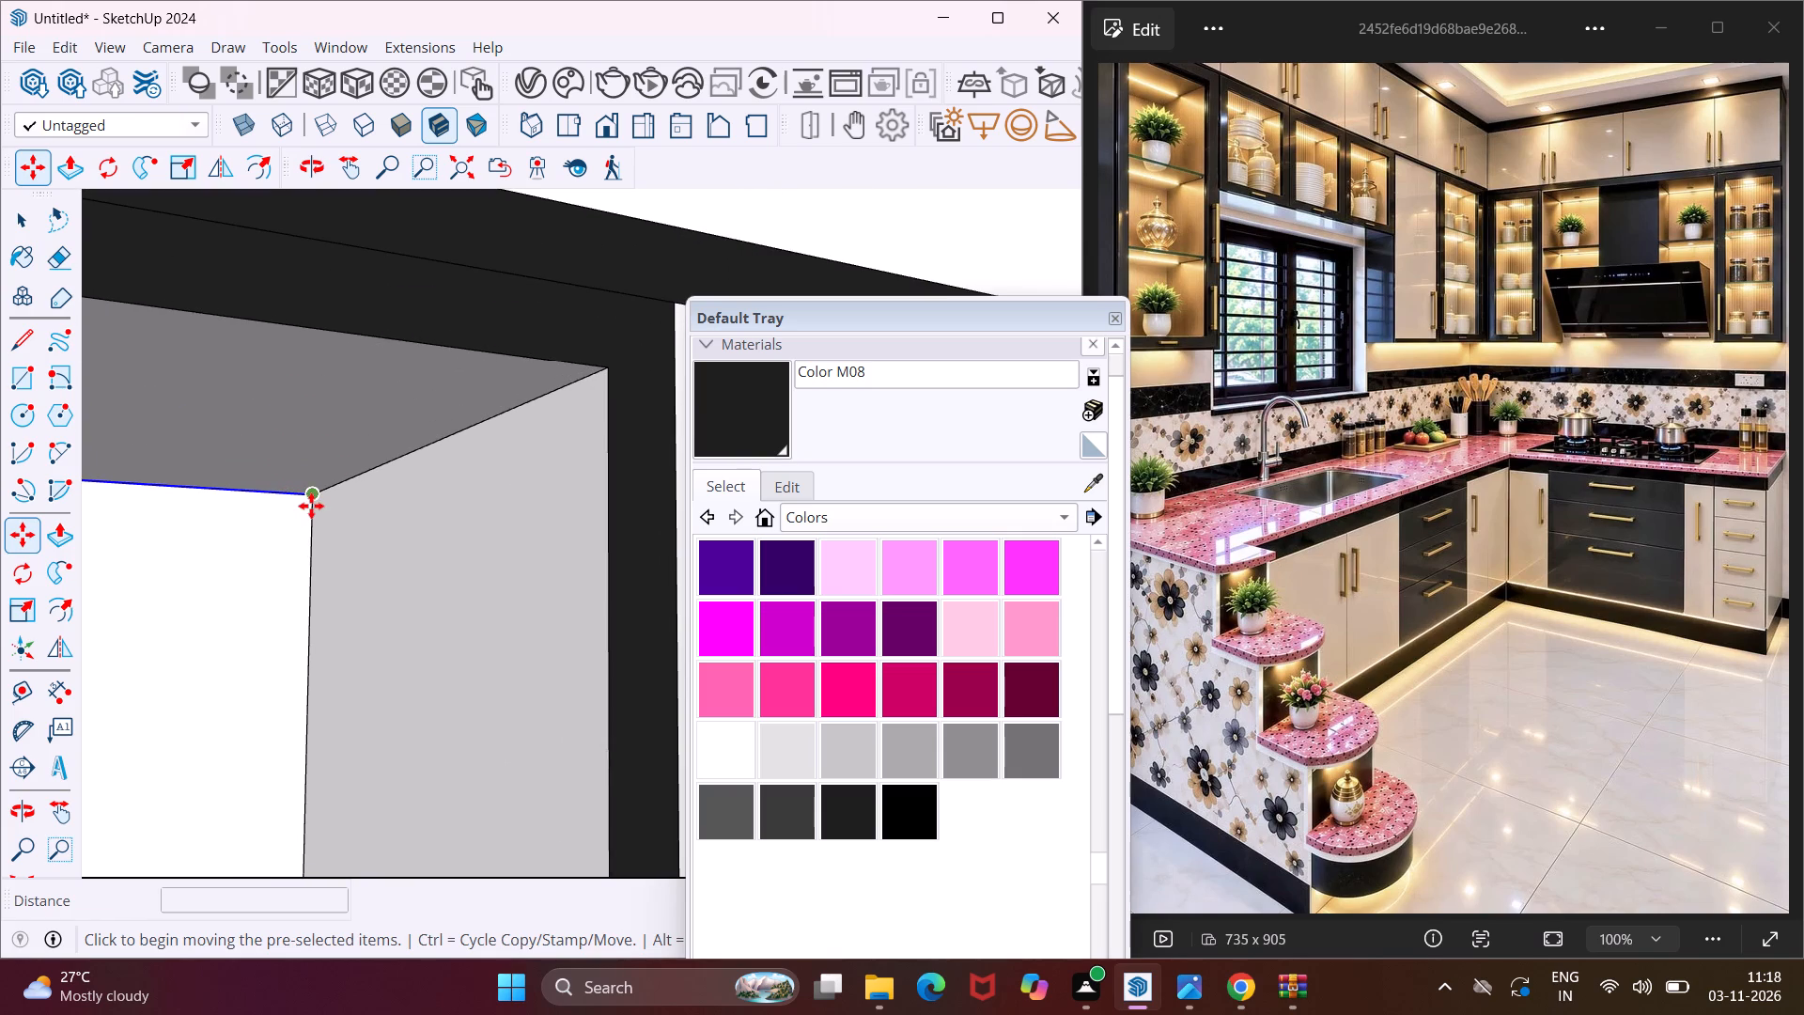
left_click(314, 499)
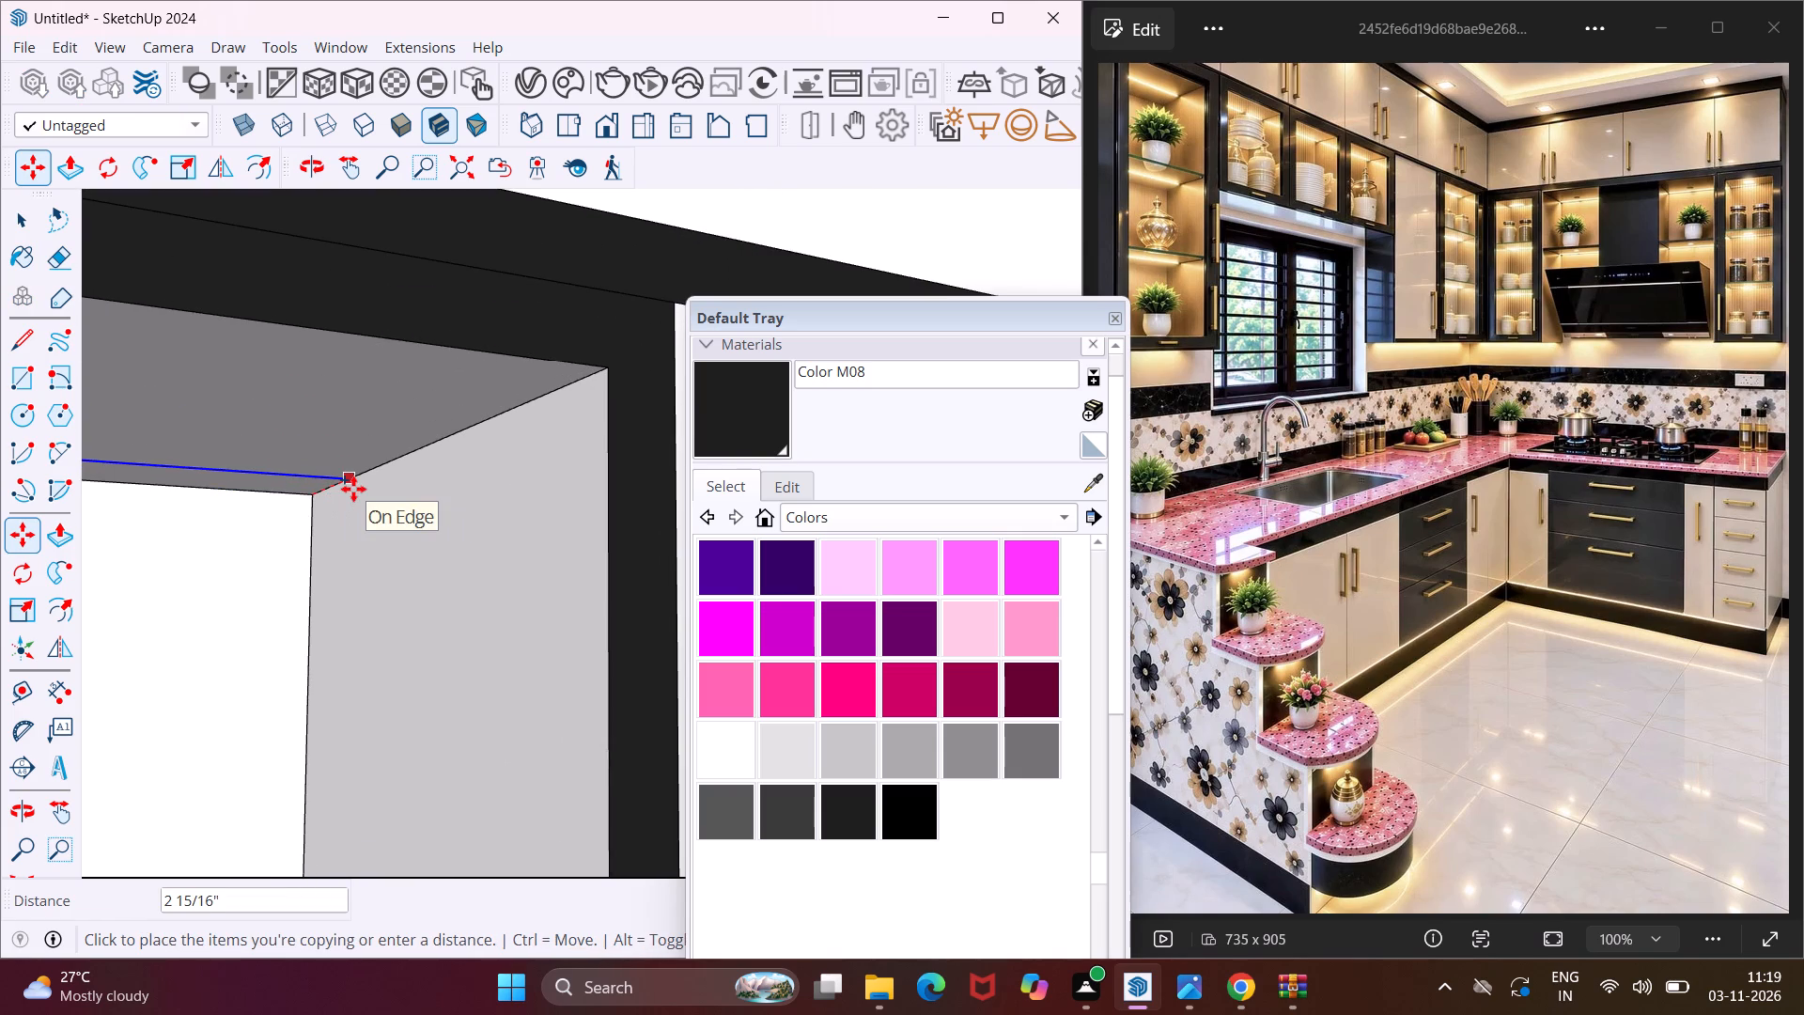
key("2")
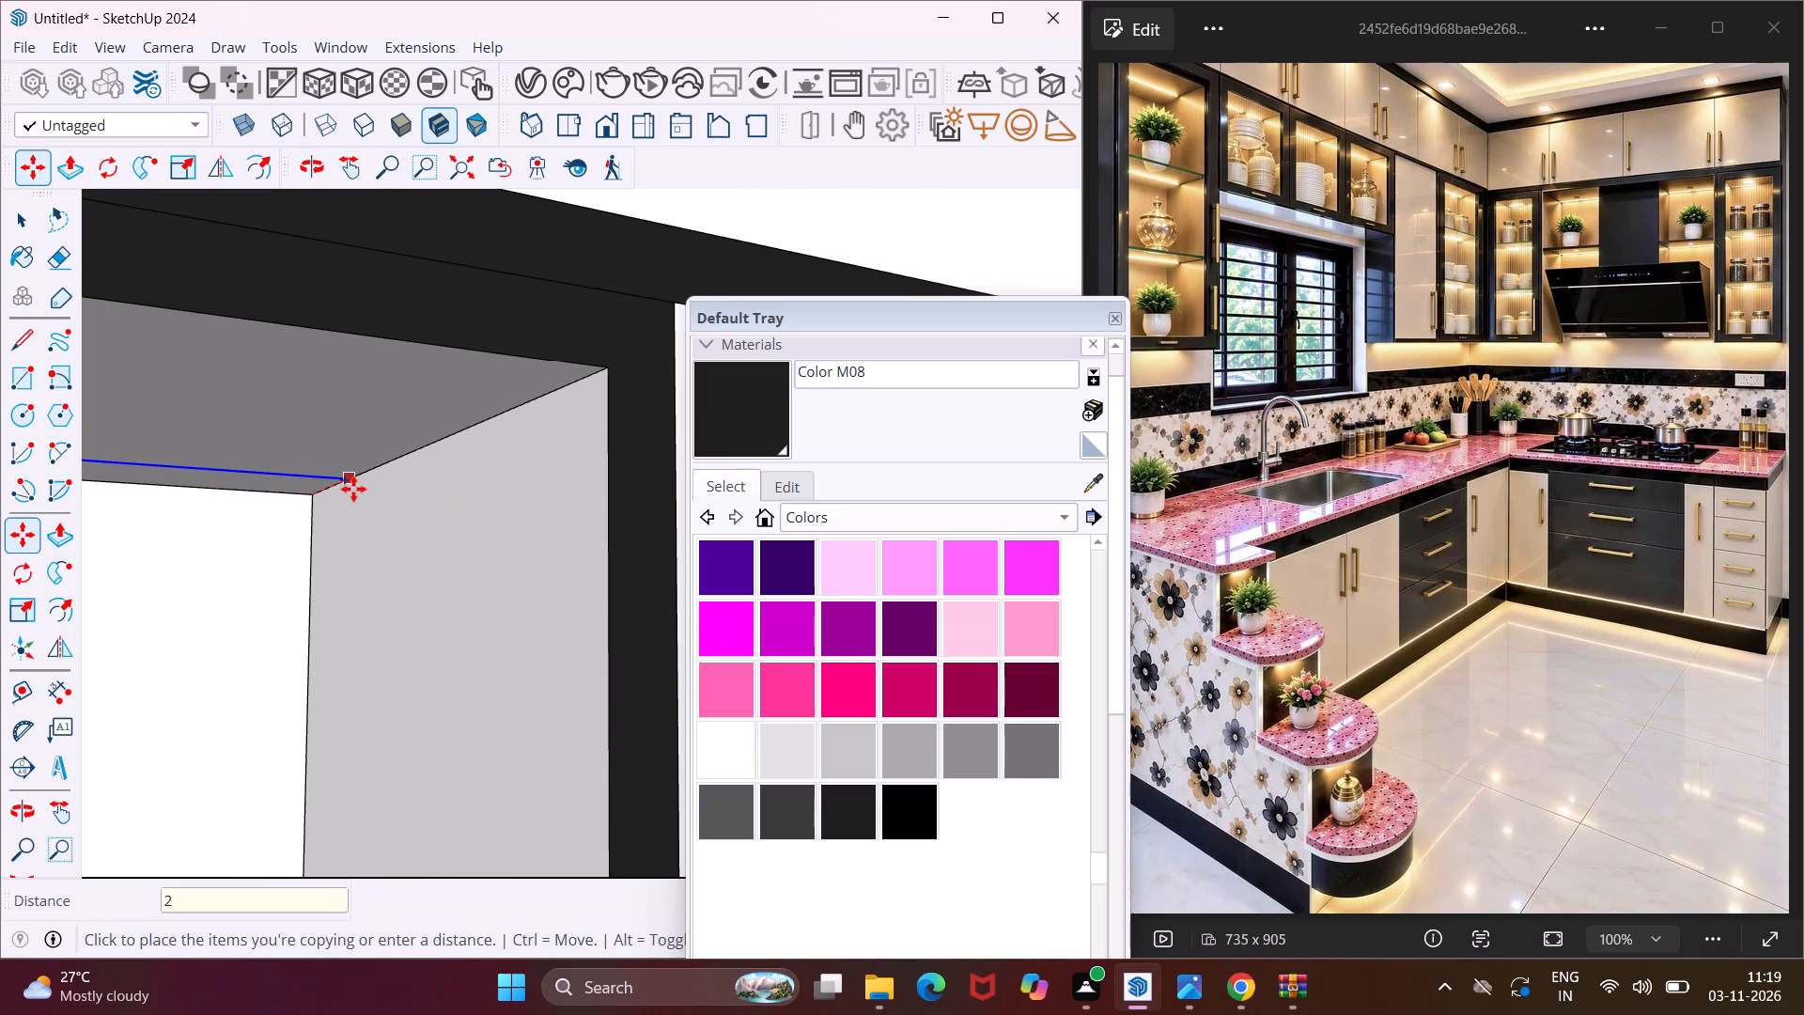
key("BackSpace")
type("1\"")
key("Return")
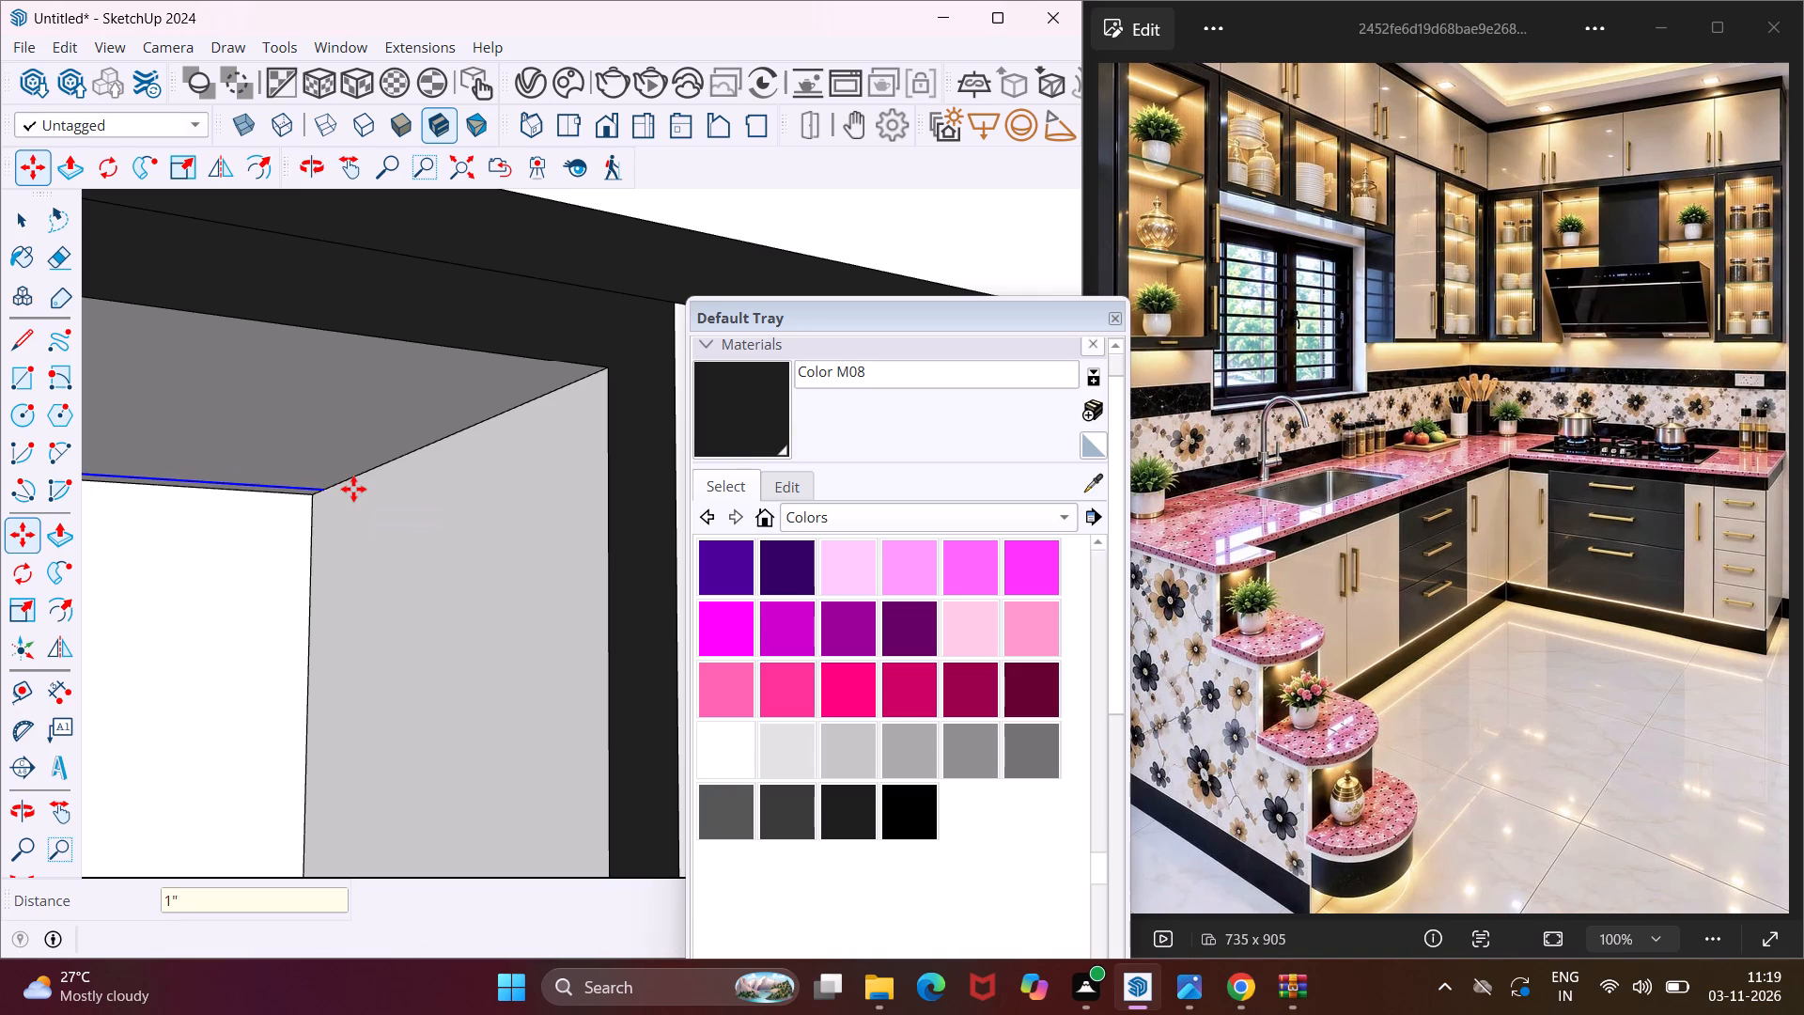
scroll(353, 489, "up", 1)
scroll(353, 489, "down", 16)
middle_click_drag(344, 489, 357, 492)
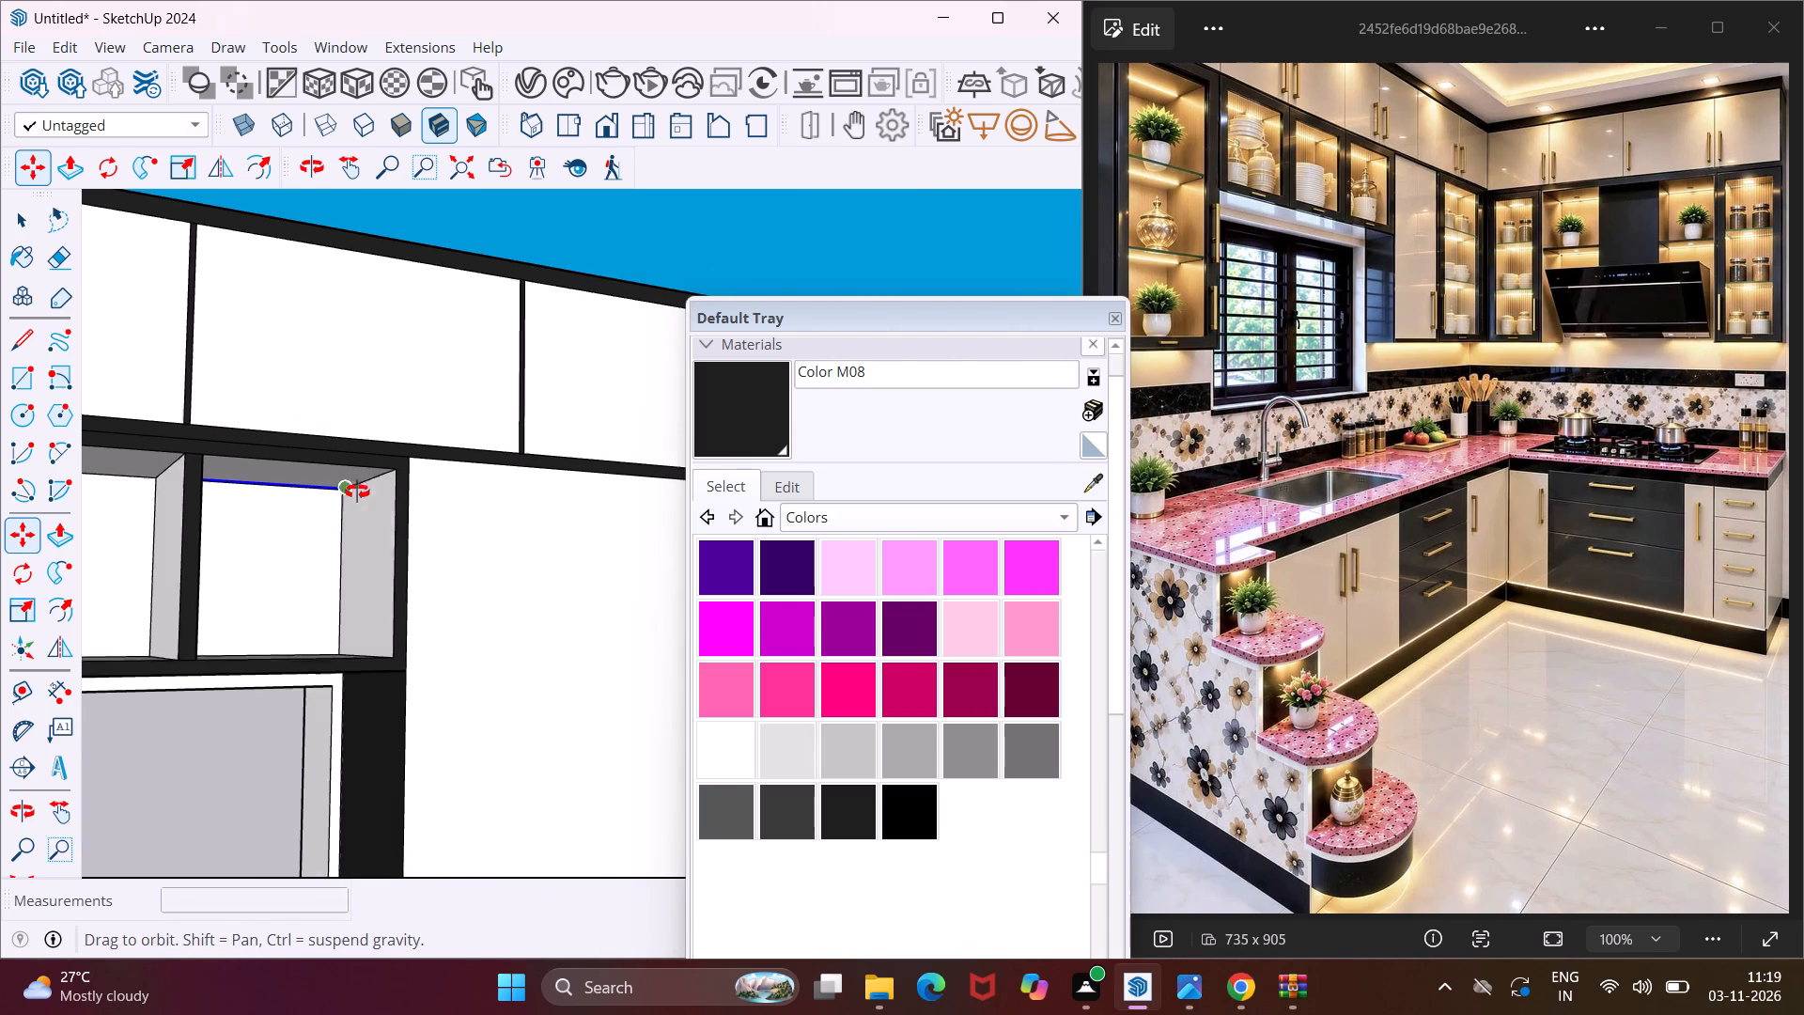
middle_click_drag(357, 492, 550, 513)
scroll(550, 513, "down", 9)
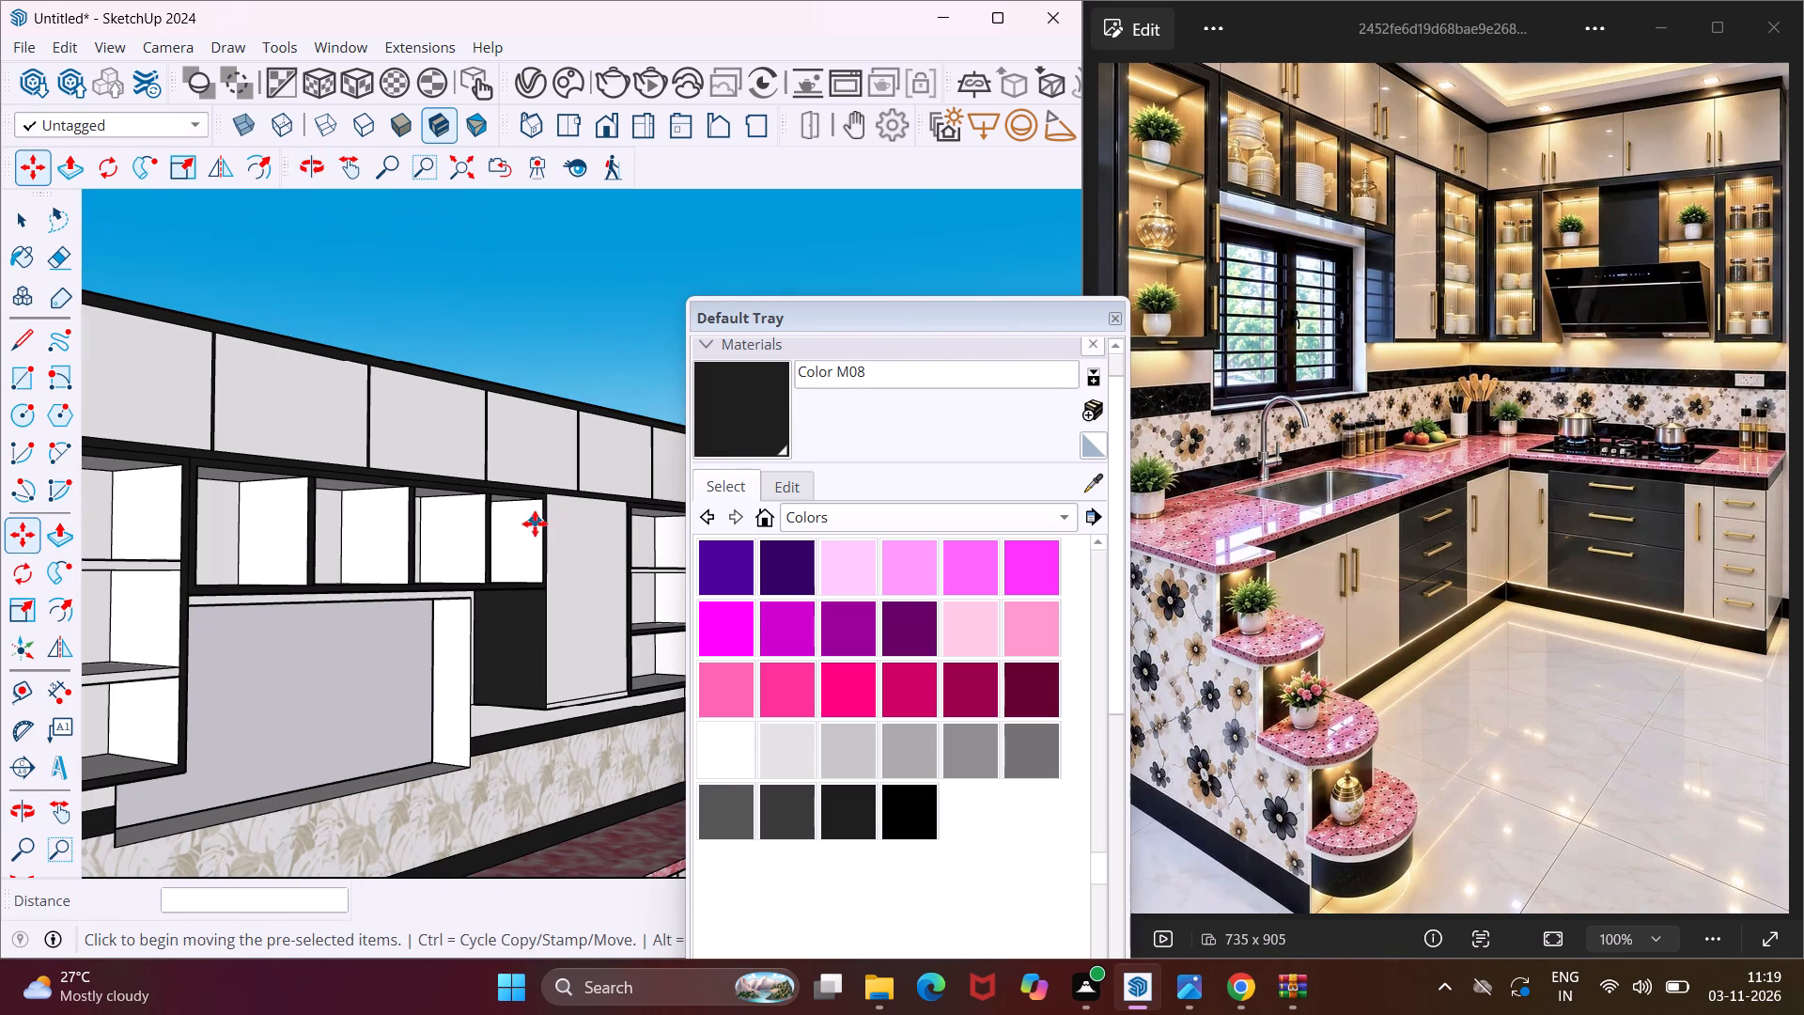
key("Escape")
key("space")
Copy the ceiling's back edge 1" forward in the above-window niche second from the closed wall cabinet.
scroll(449, 507, "up", 1)
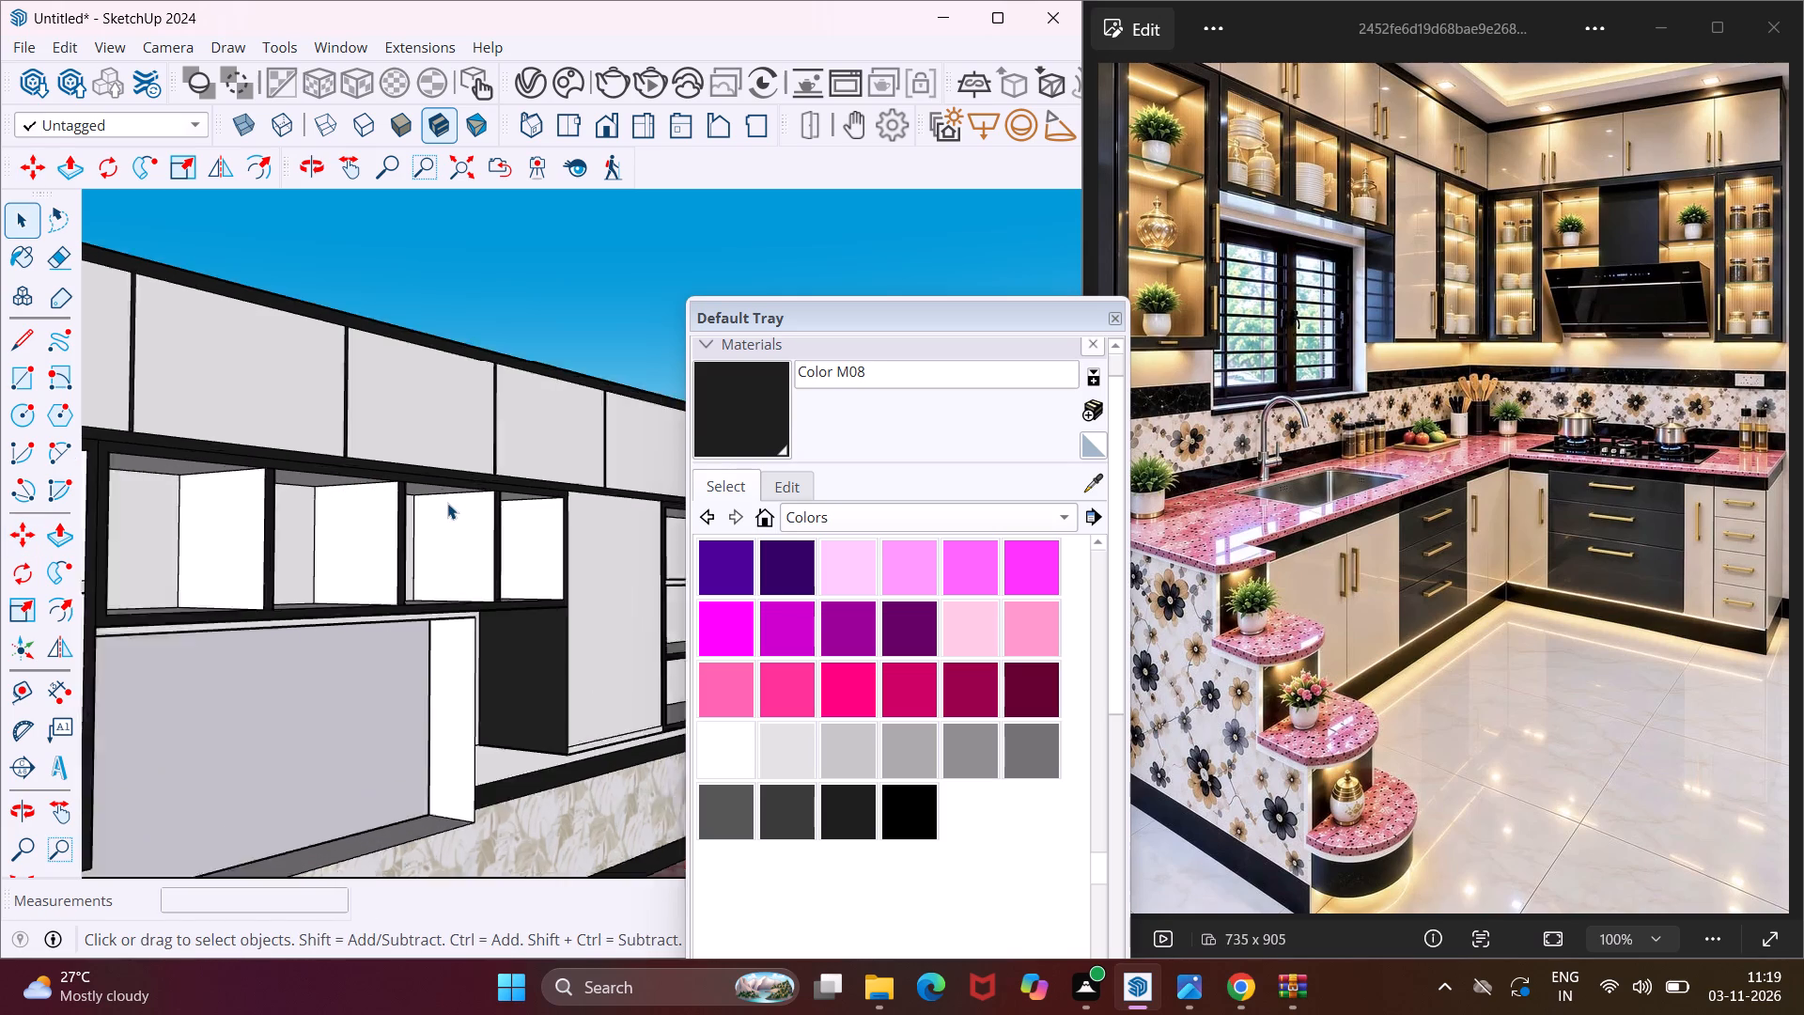
scroll(447, 503, "up", 8)
middle_click_drag(443, 502, 369, 492)
scroll(328, 489, "up", 5)
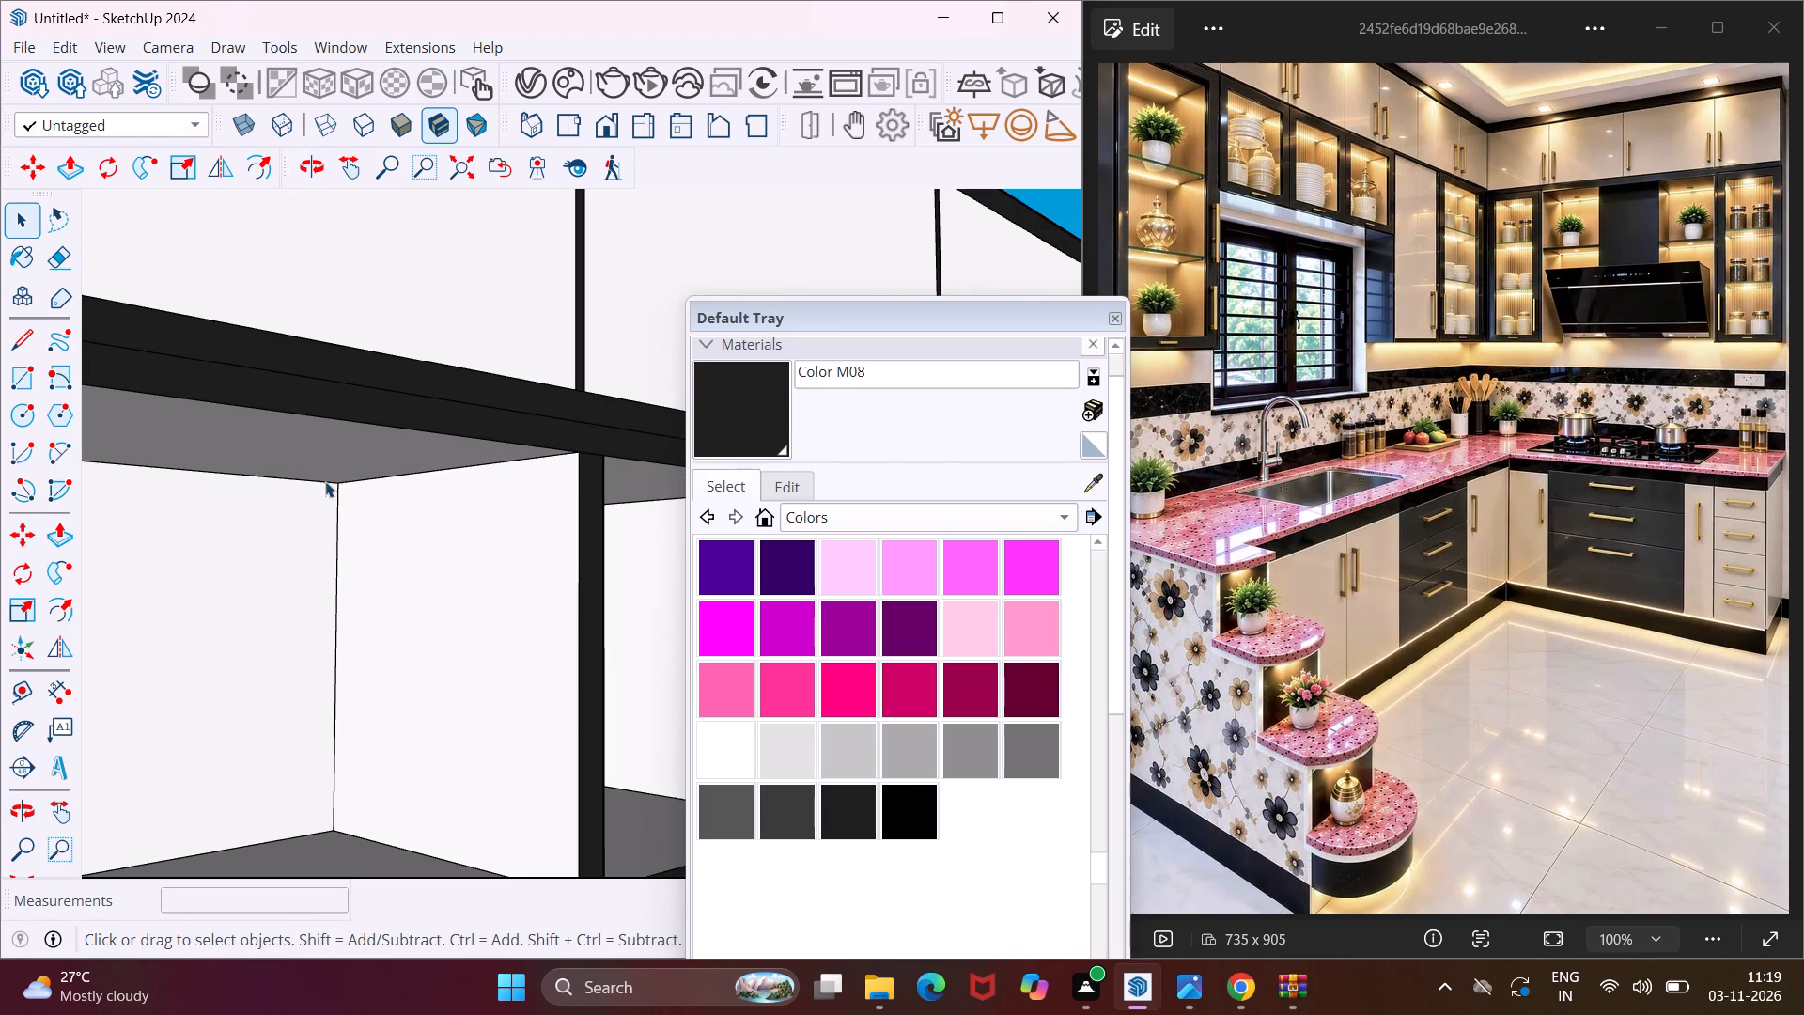
left_click(328, 484)
key("m")
scroll(340, 489, "up", 3)
left_click(337, 485)
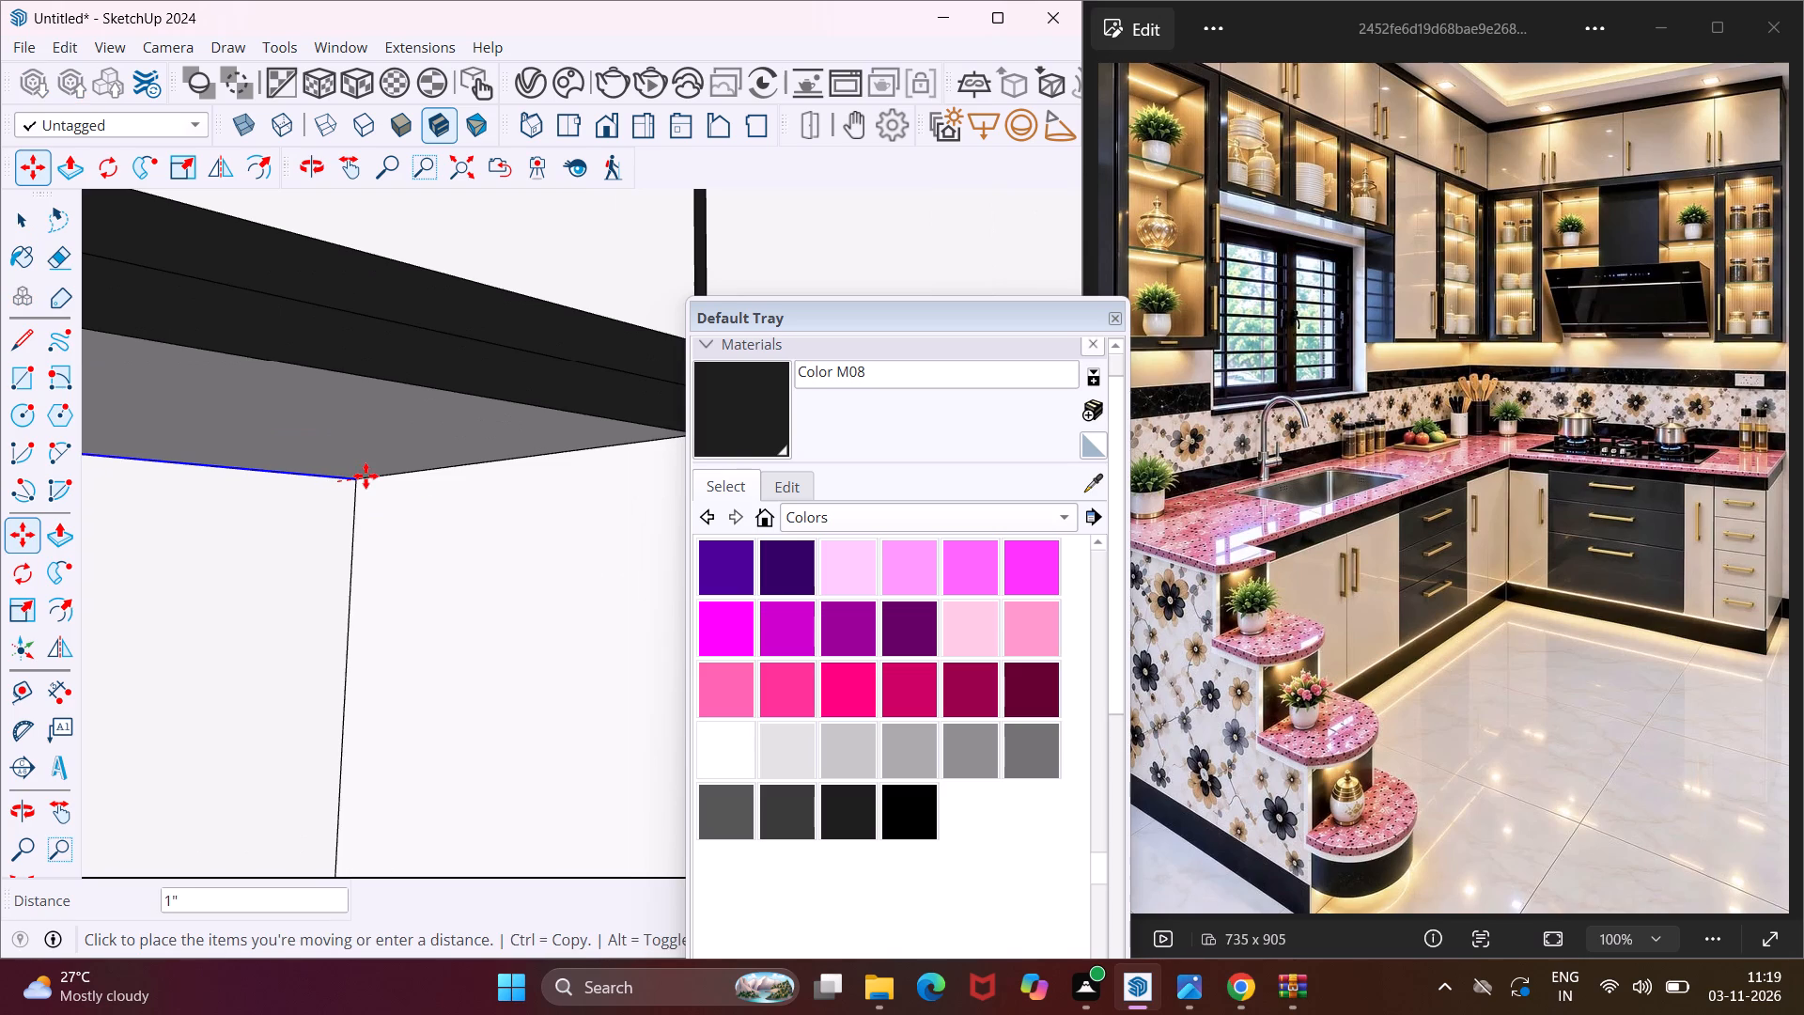
type("1\"")
key("Return")
scroll(365, 476, "down", 3)
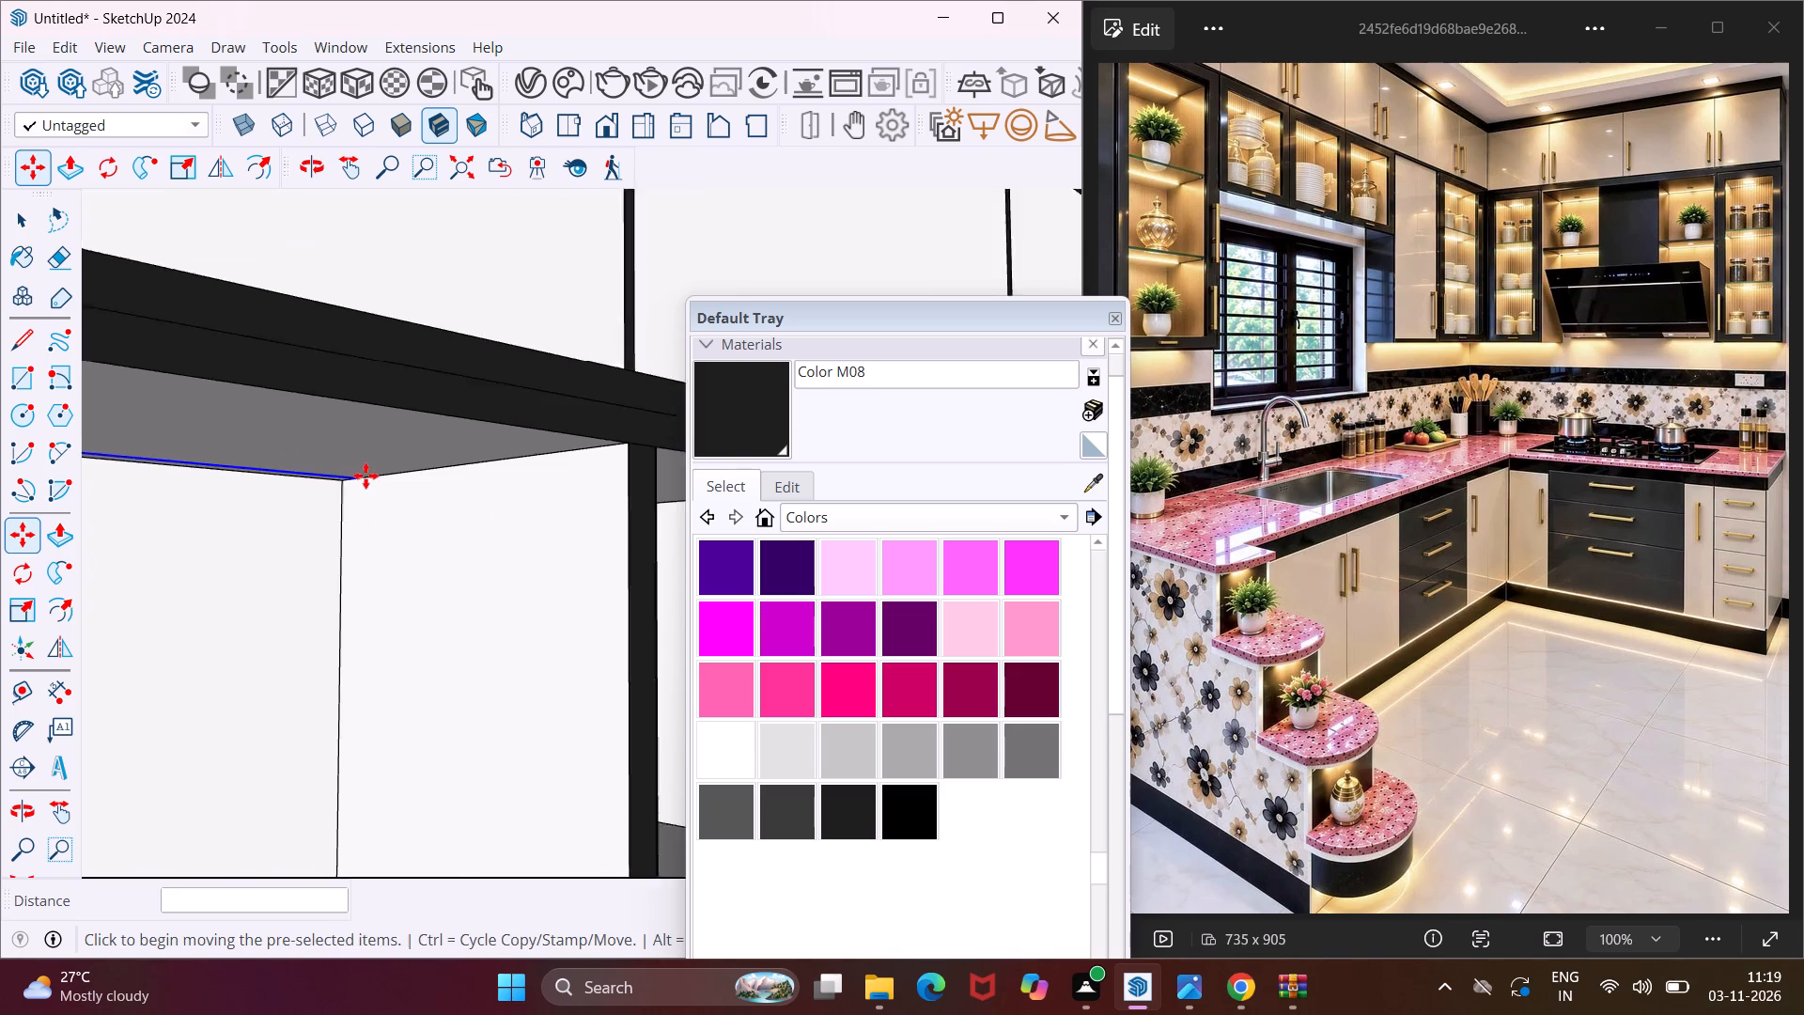
scroll(365, 476, "down", 3)
scroll(447, 445, "down", 15)
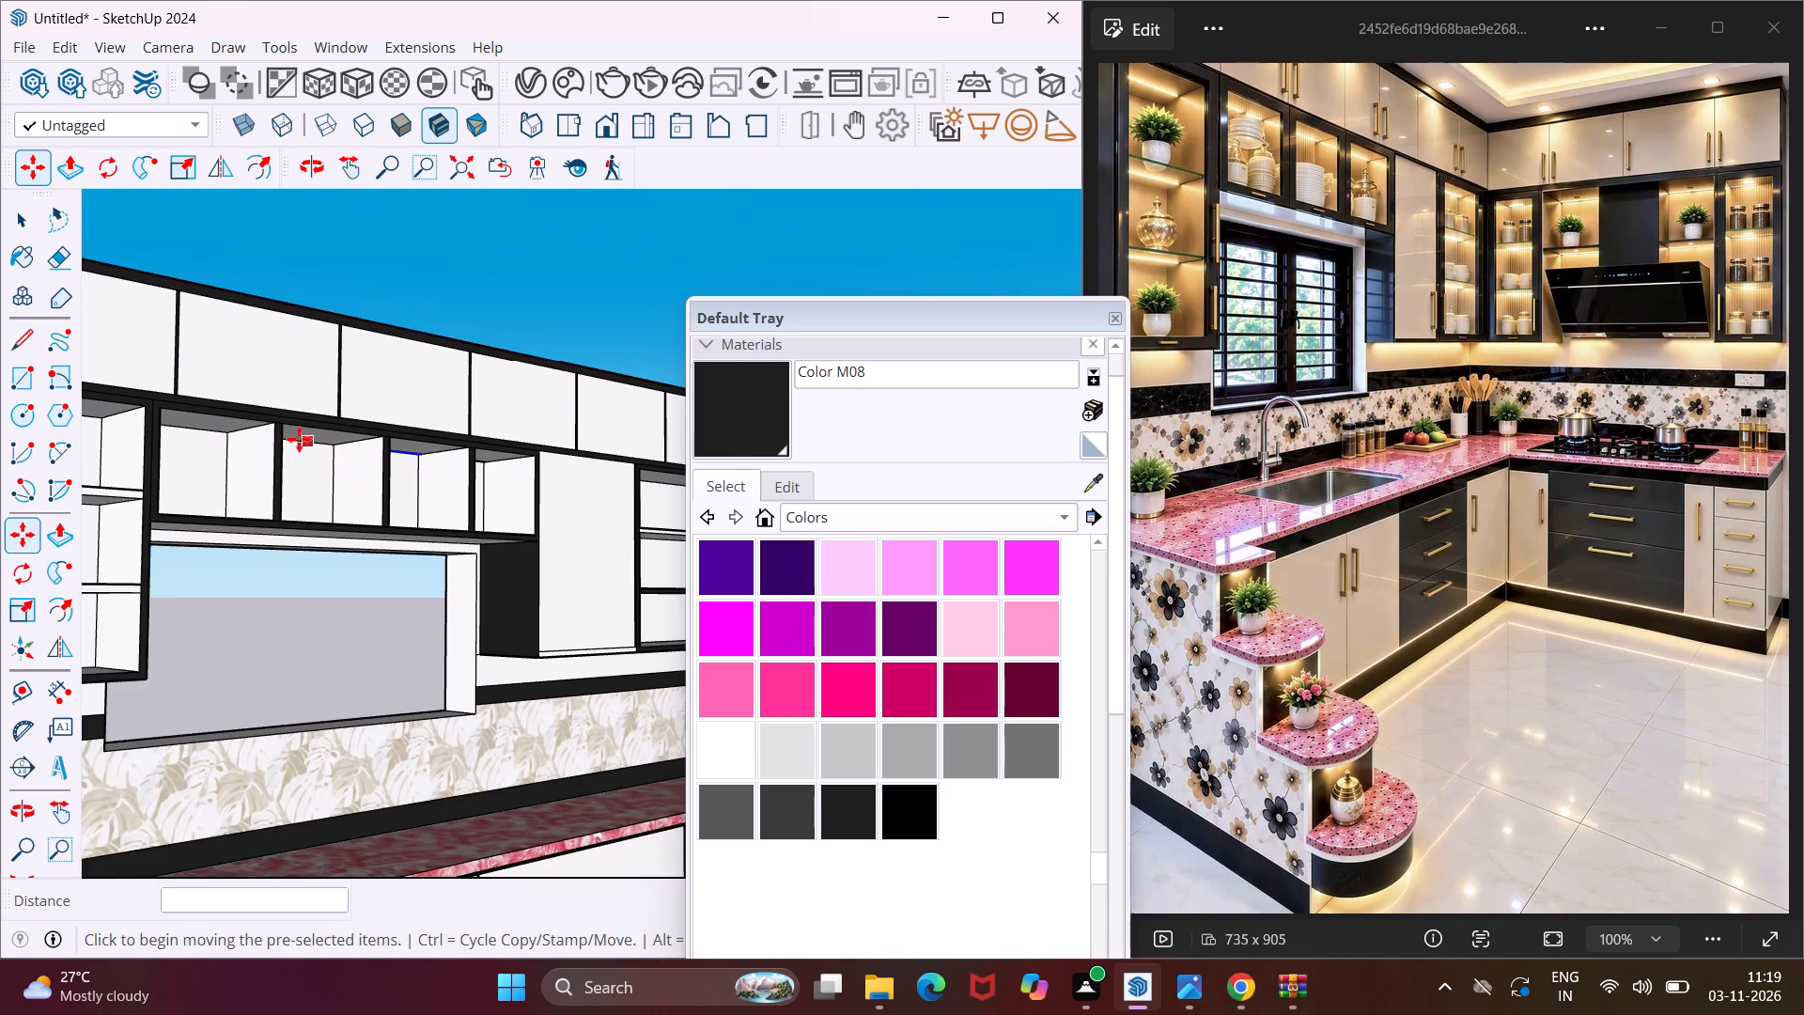
key("Escape")
key("space")
Copy the ceiling's back edge 1" forward in the above-window niche third from the closed wall cabinet.
scroll(298, 439, "up", 14)
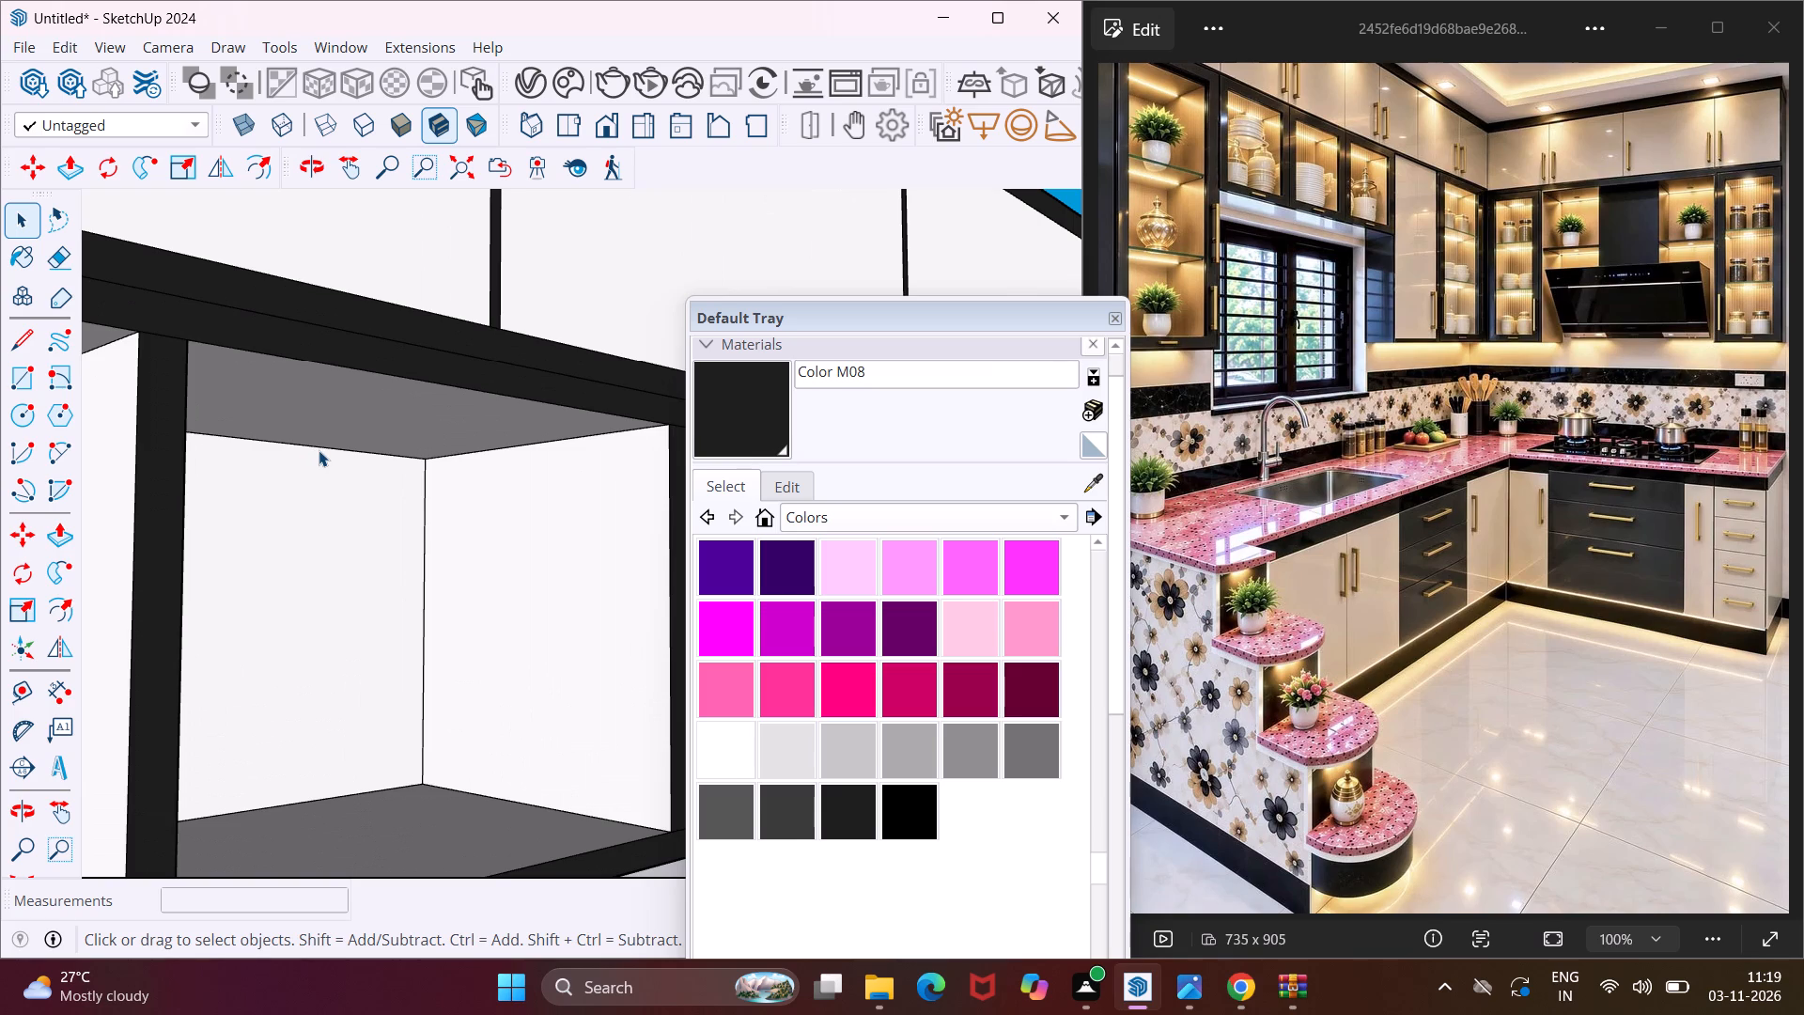
left_click(319, 447)
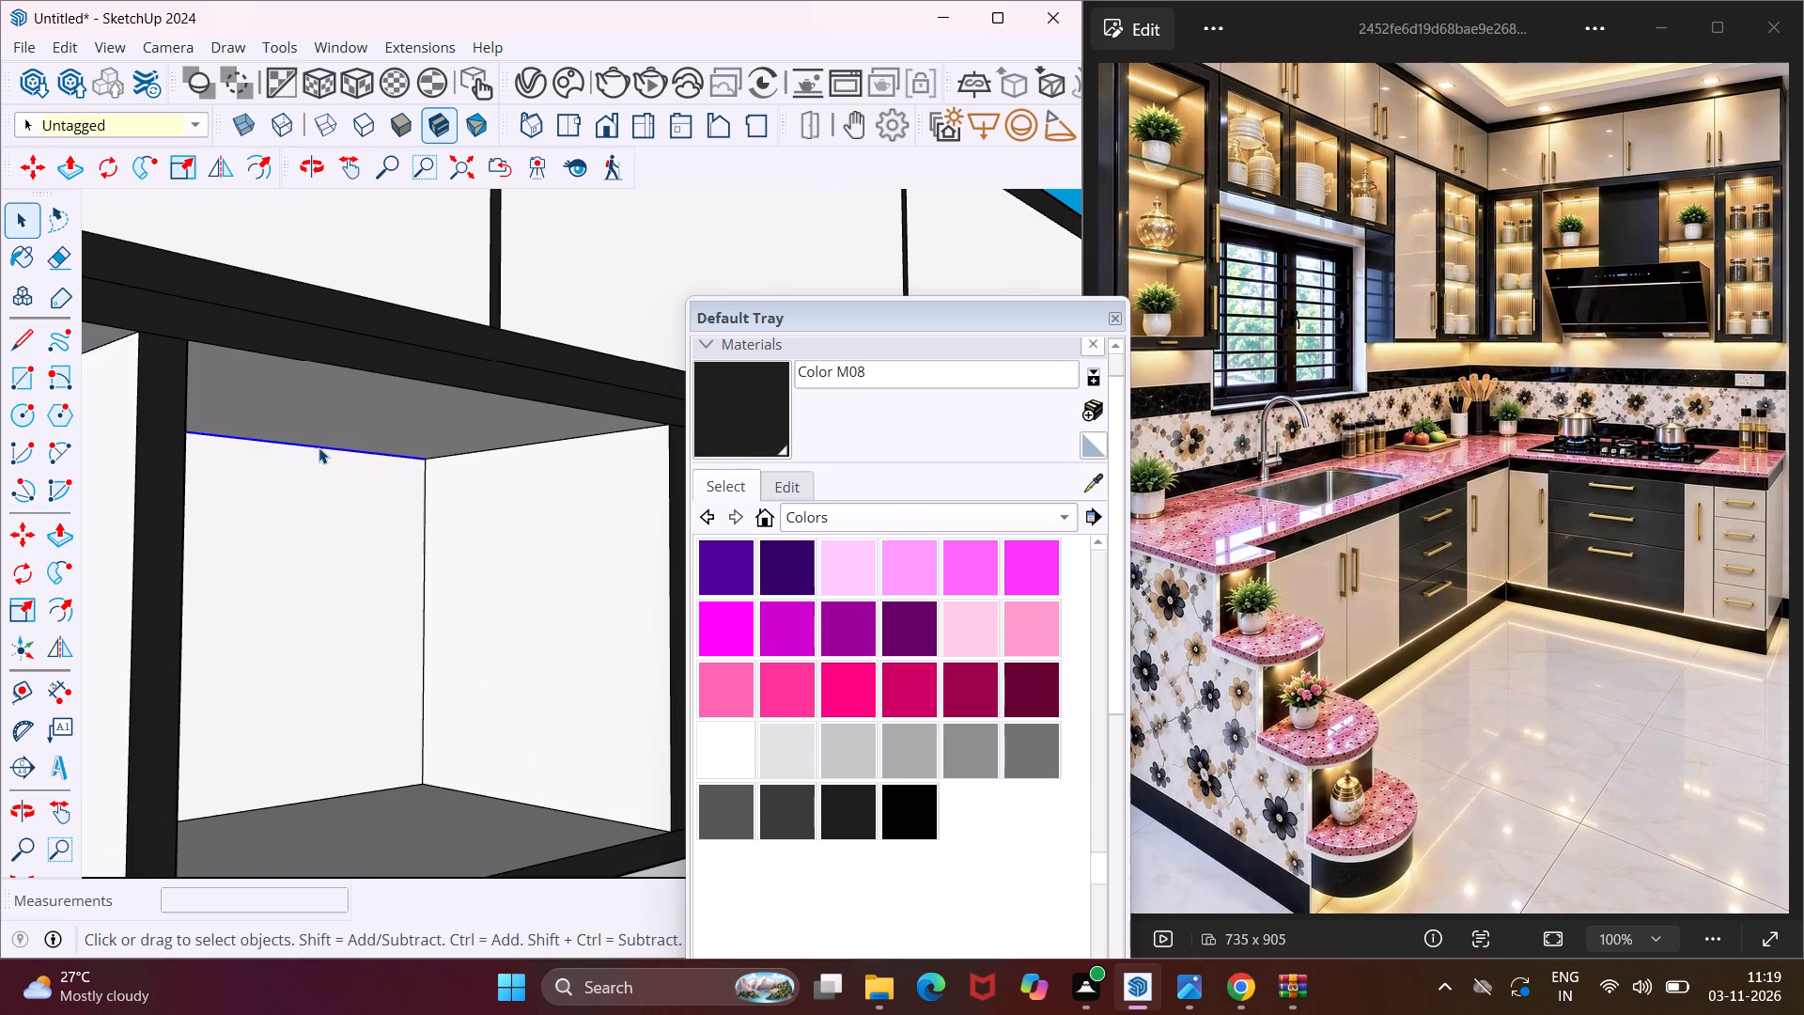
key("m")
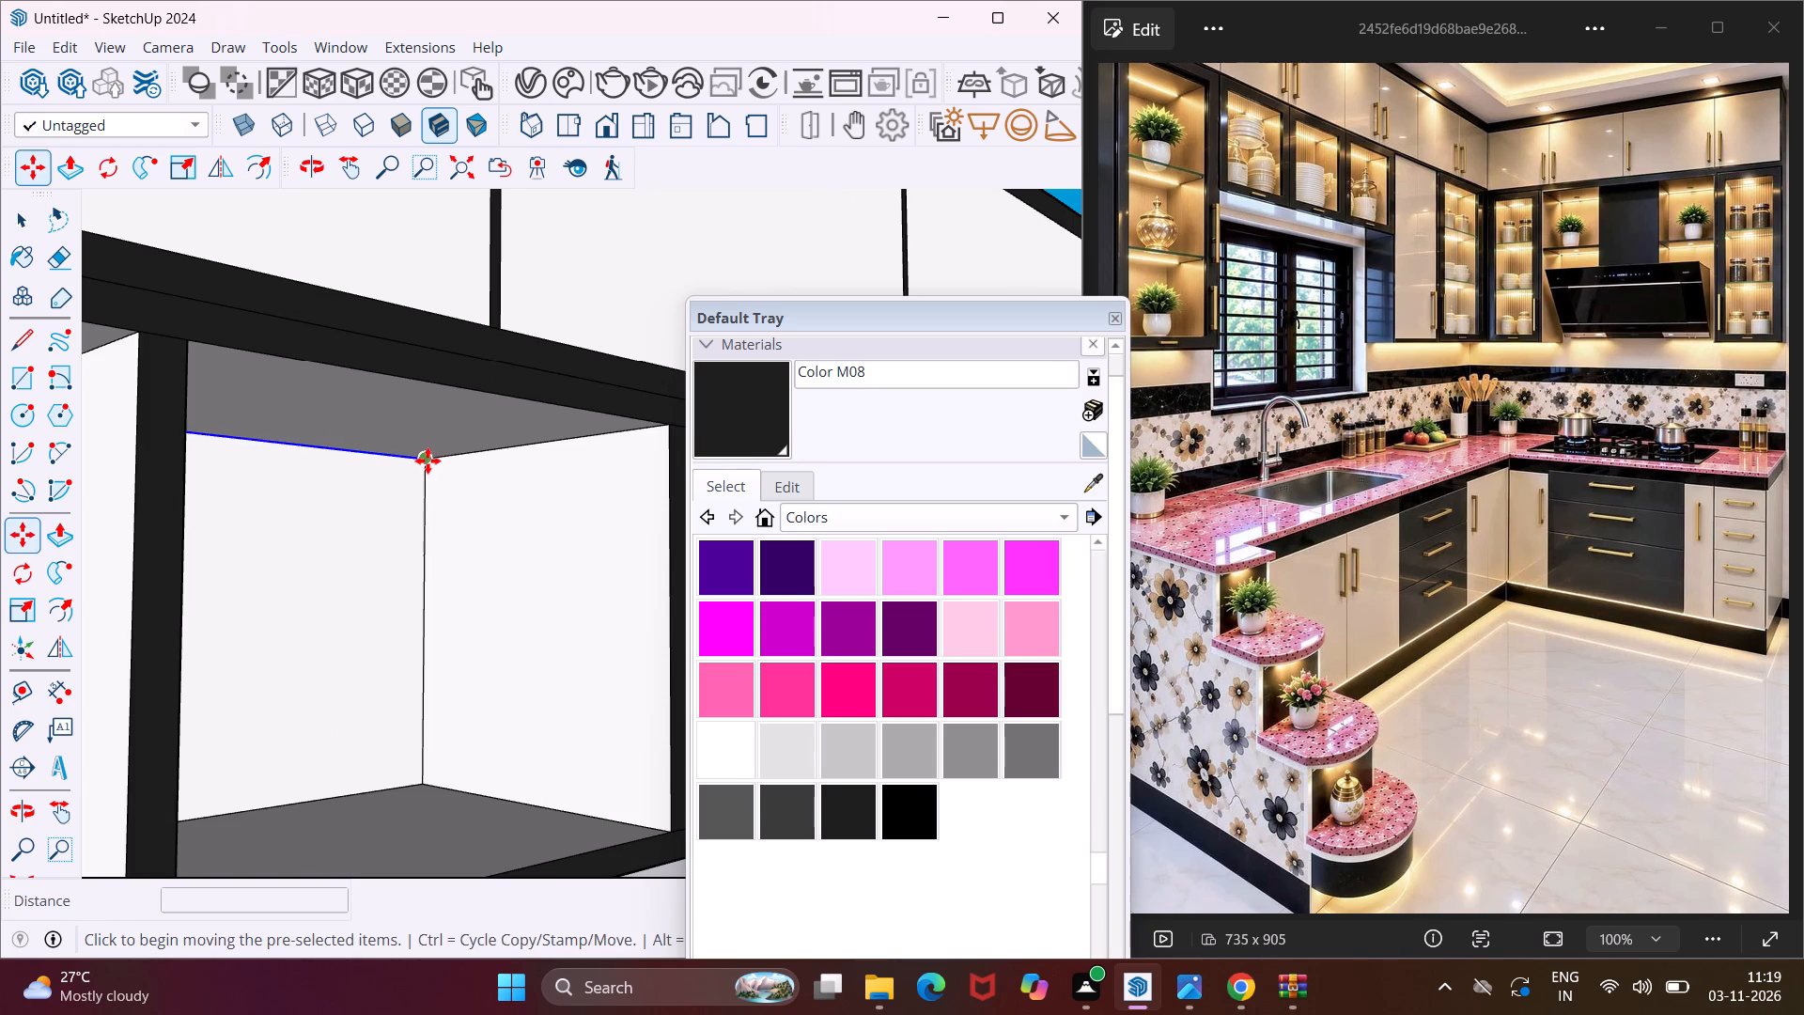
left_click(428, 460)
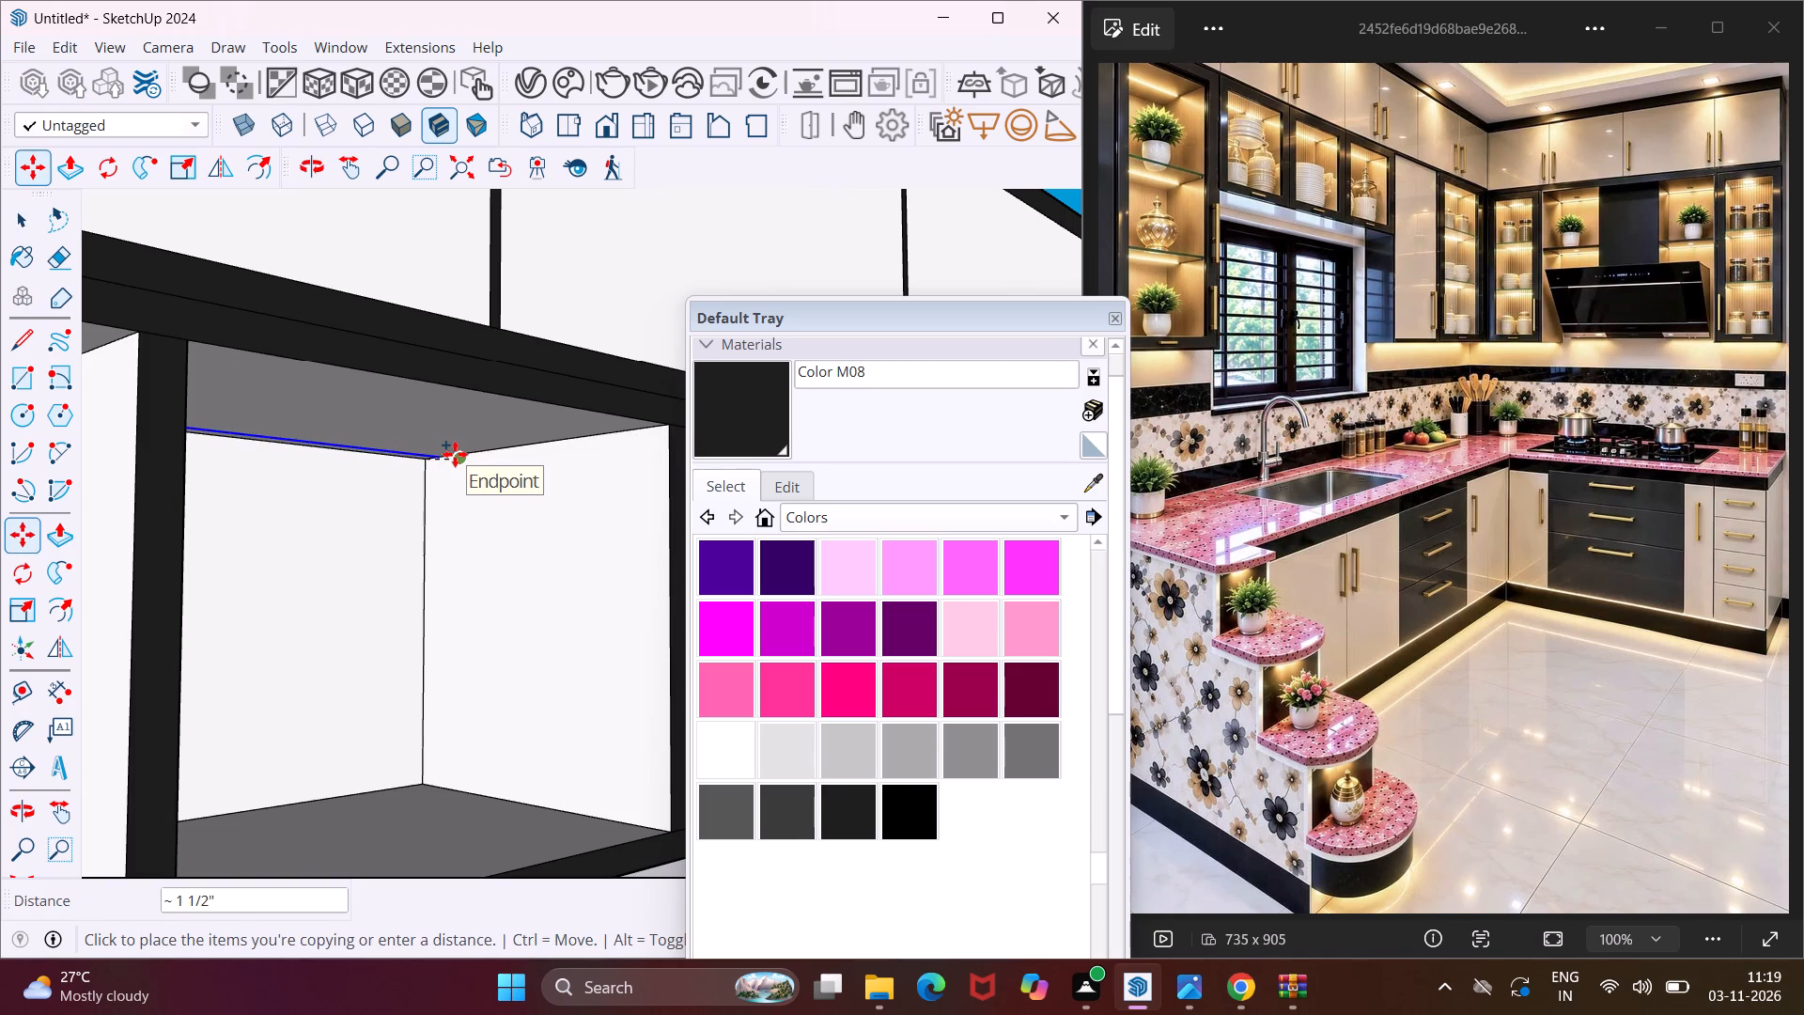
key("1")
scroll(455, 454, "up", 8)
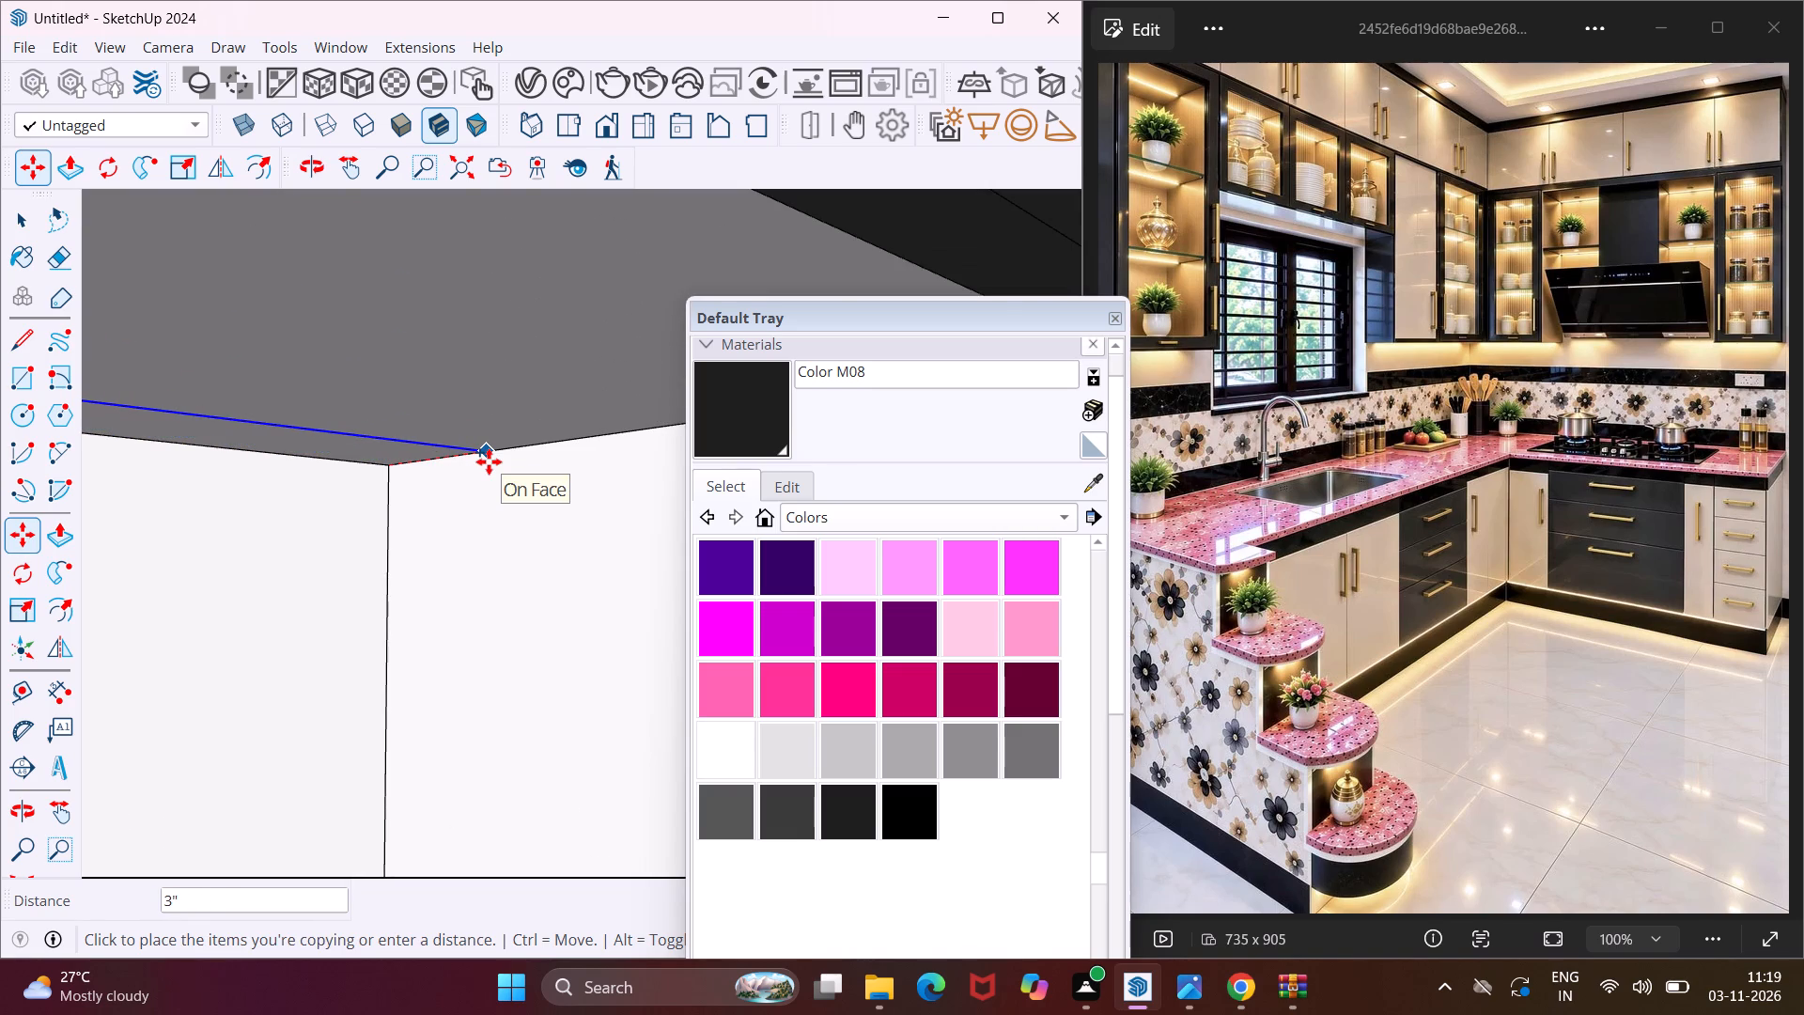
key("shift+quotedbl")
key("BackSpace")
type("1\"")
key("Return")
scroll(385, 470, "down", 3)
scroll(374, 470, "up", 1)
scroll(371, 470, "down", 7)
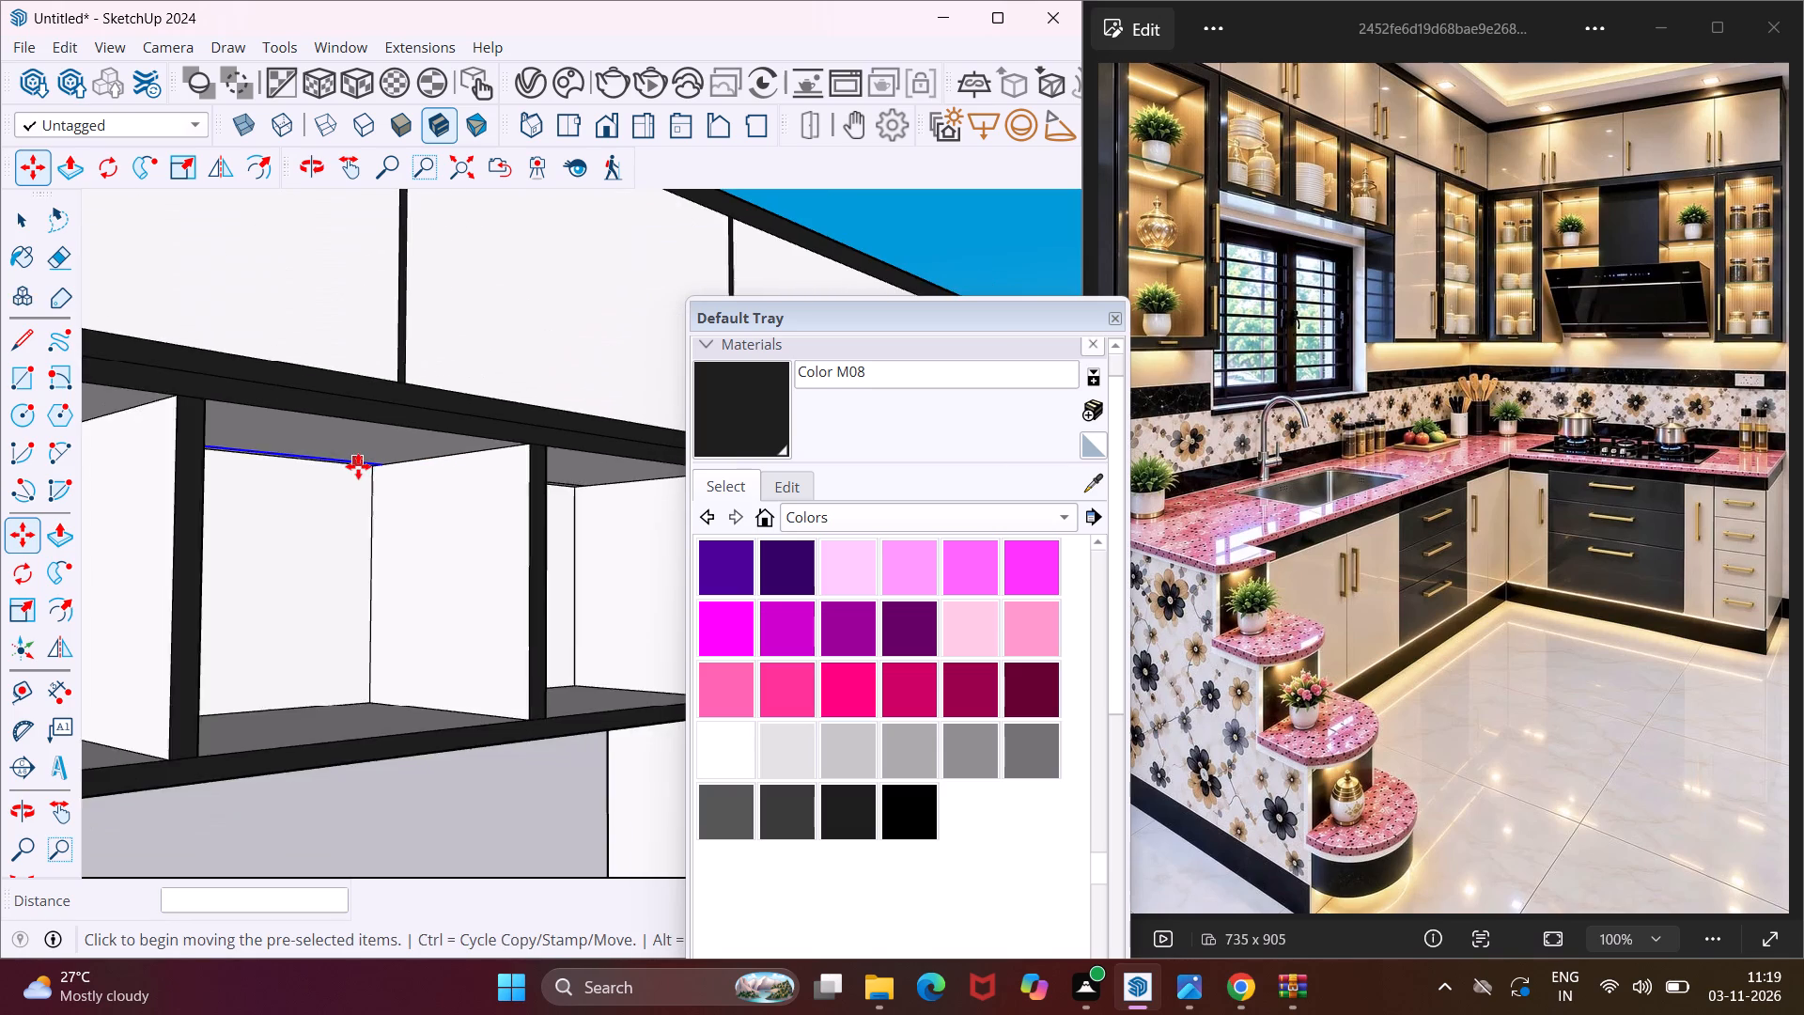
scroll(358, 466, "down", 5)
key("Escape")
key("space")
scroll(523, 465, "up", 14)
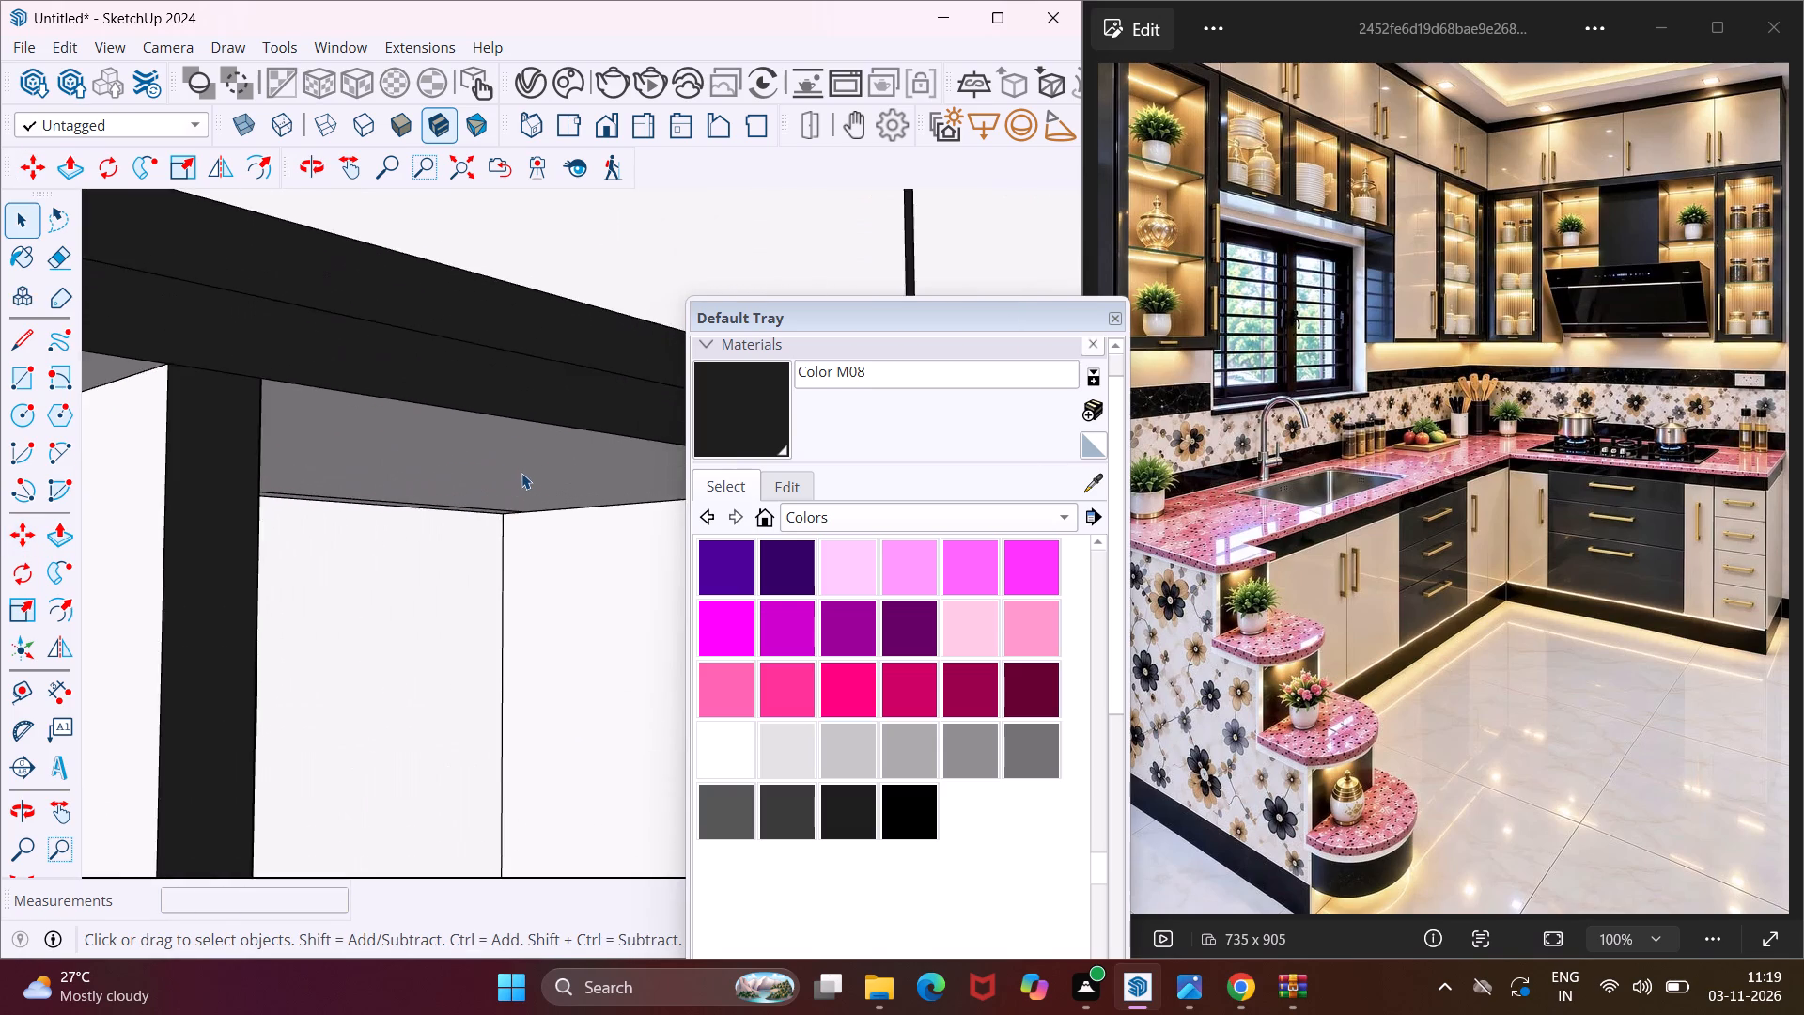
scroll(521, 473, "up", 5)
middle_click_drag(521, 484, 490, 388)
left_click(432, 508)
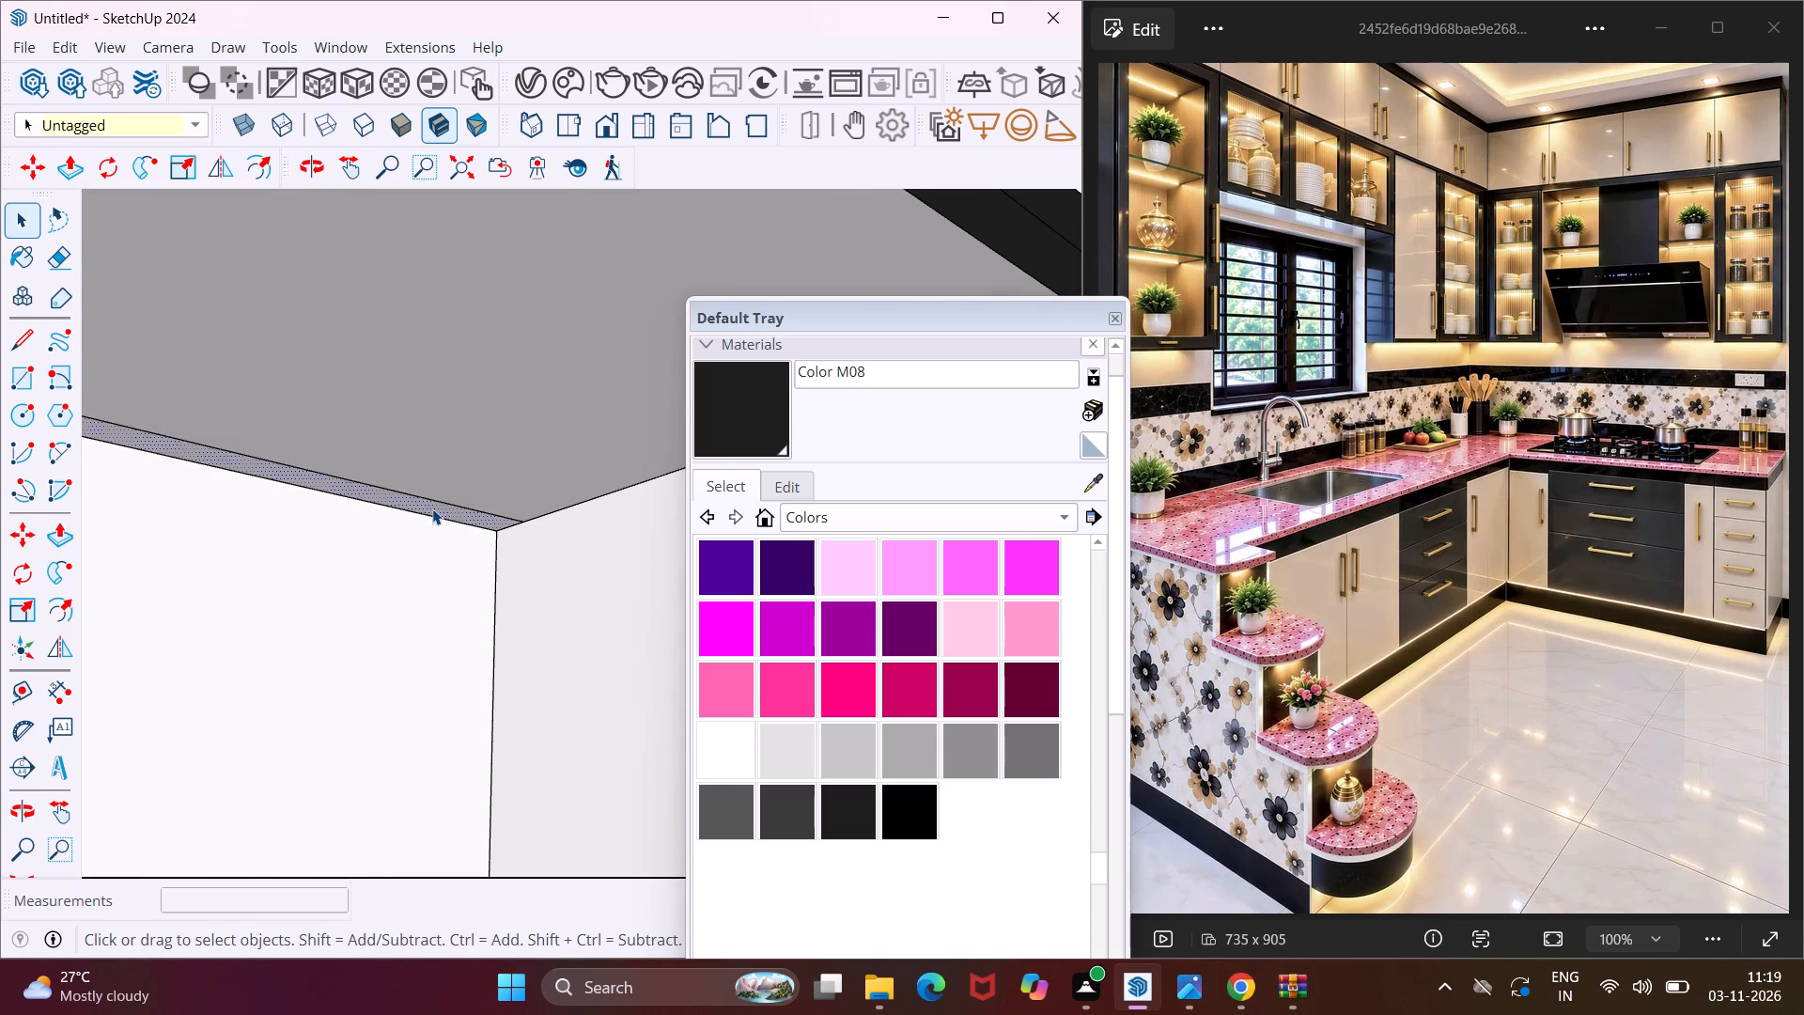
Copy the ceiling's back edge 1" forward in the above-window niche next to the tall open shelf unit.
scroll(434, 511, "down", 6)
scroll(434, 511, "down", 16)
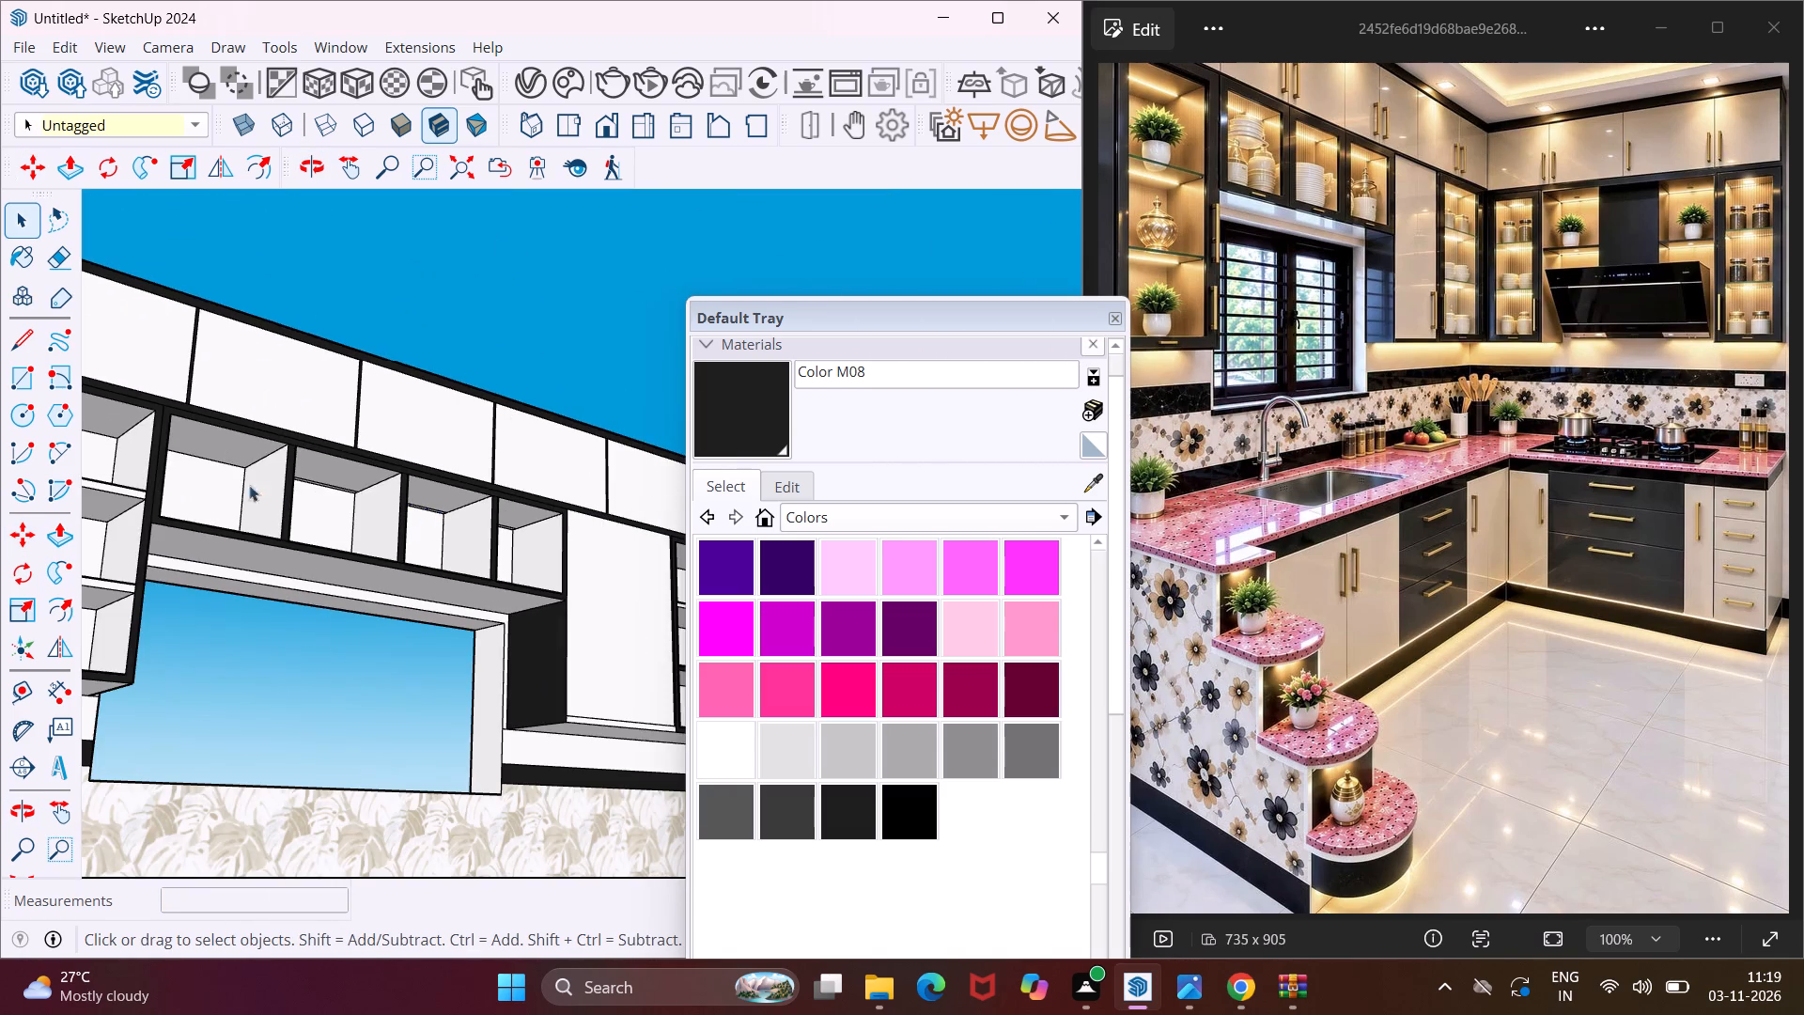
middle_click_drag(221, 467, 282, 543)
scroll(255, 504, "up", 8)
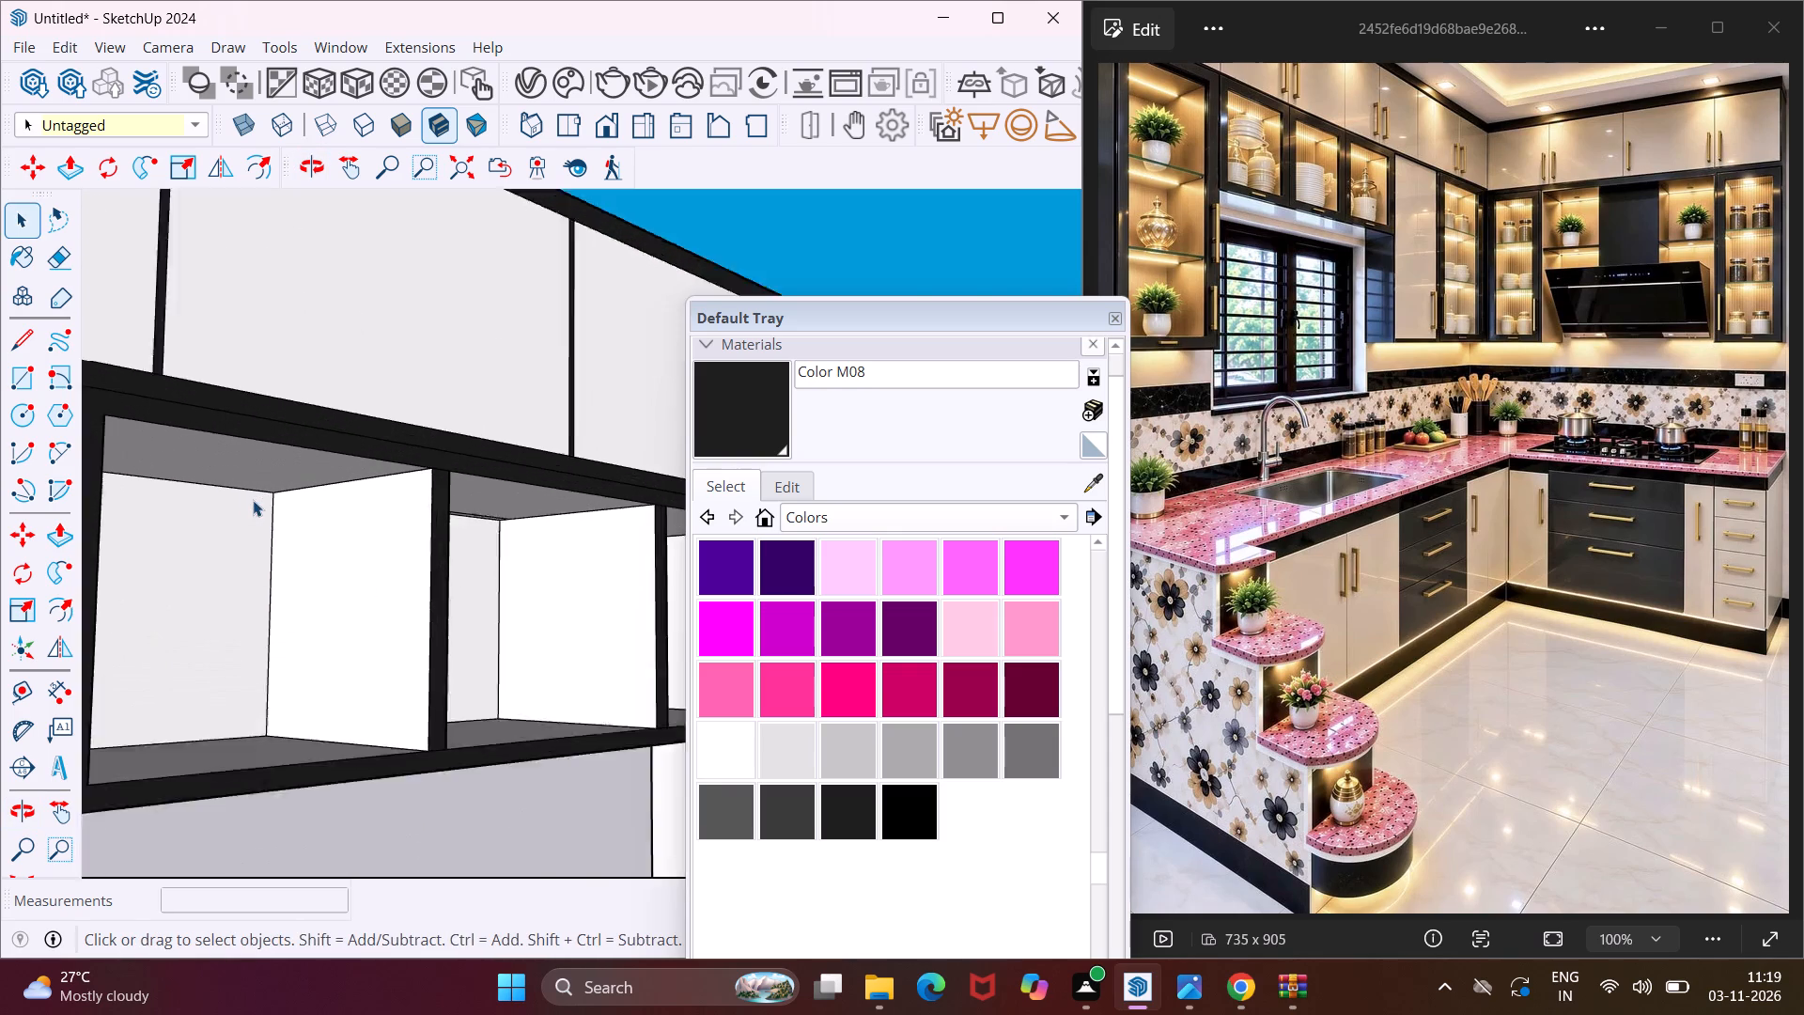
scroll(253, 500, "up", 8)
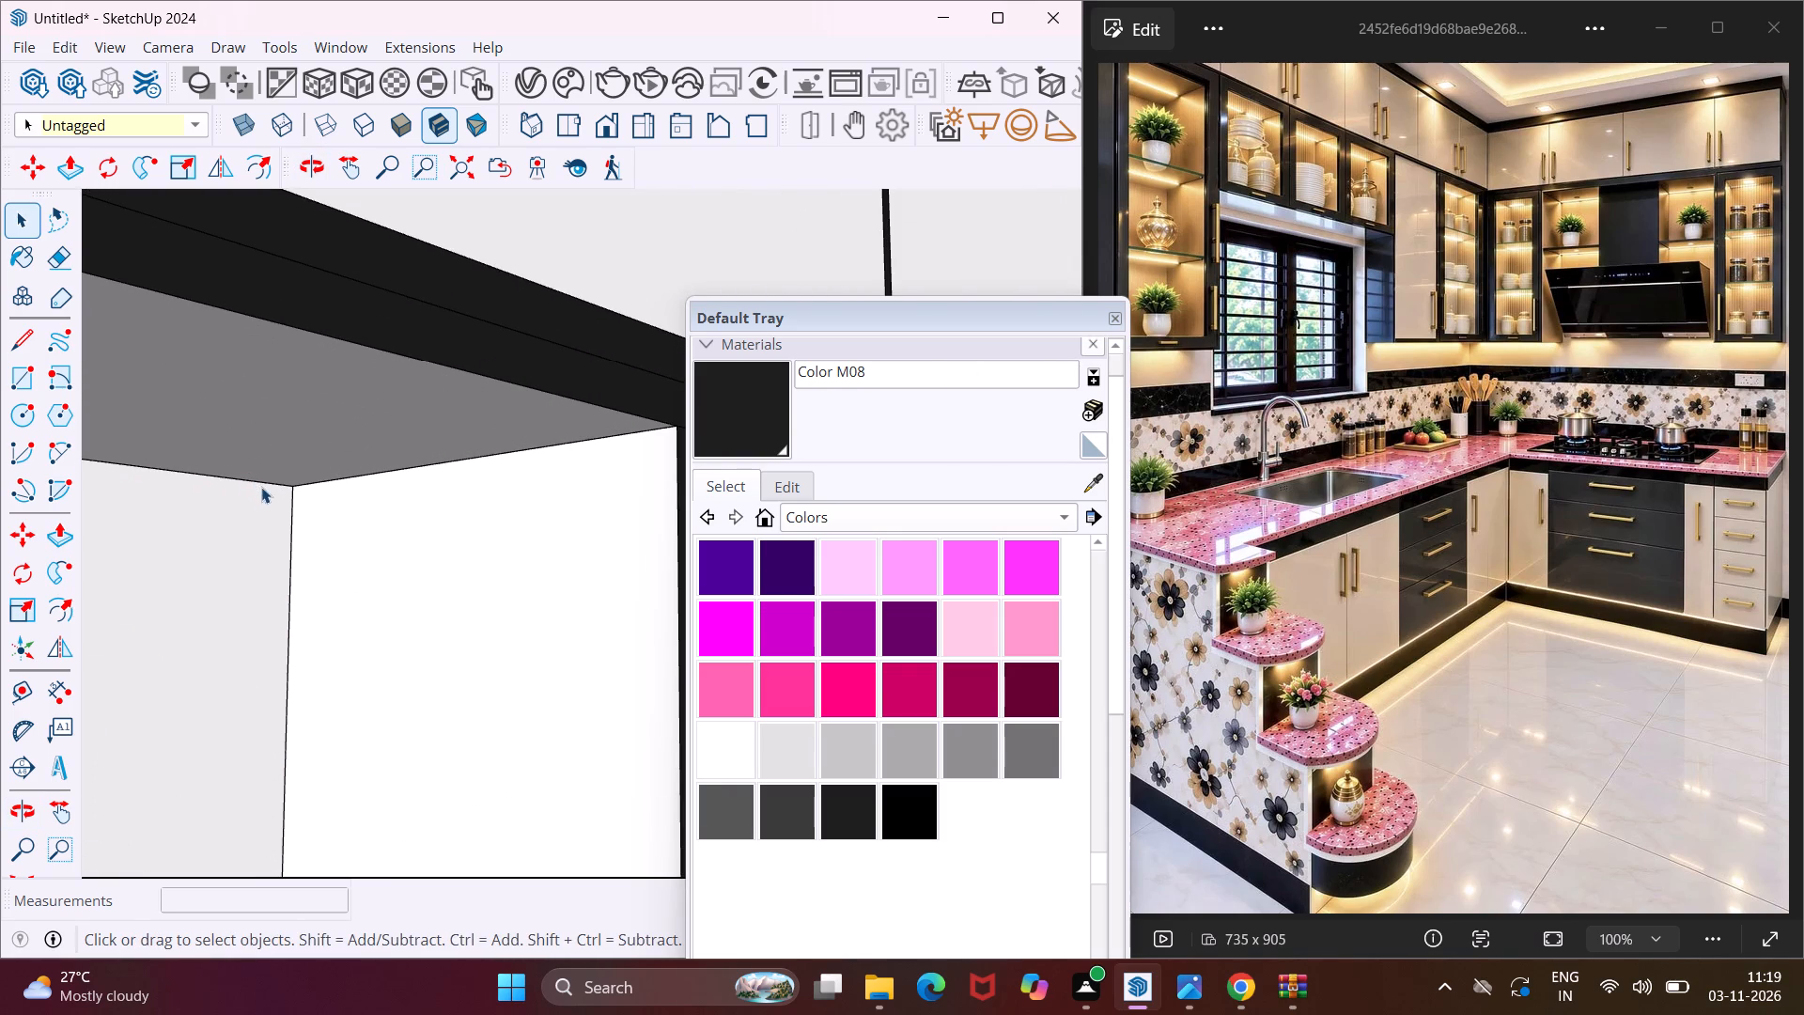
left_click(261, 487)
key("m")
scroll(291, 488, "up", 3)
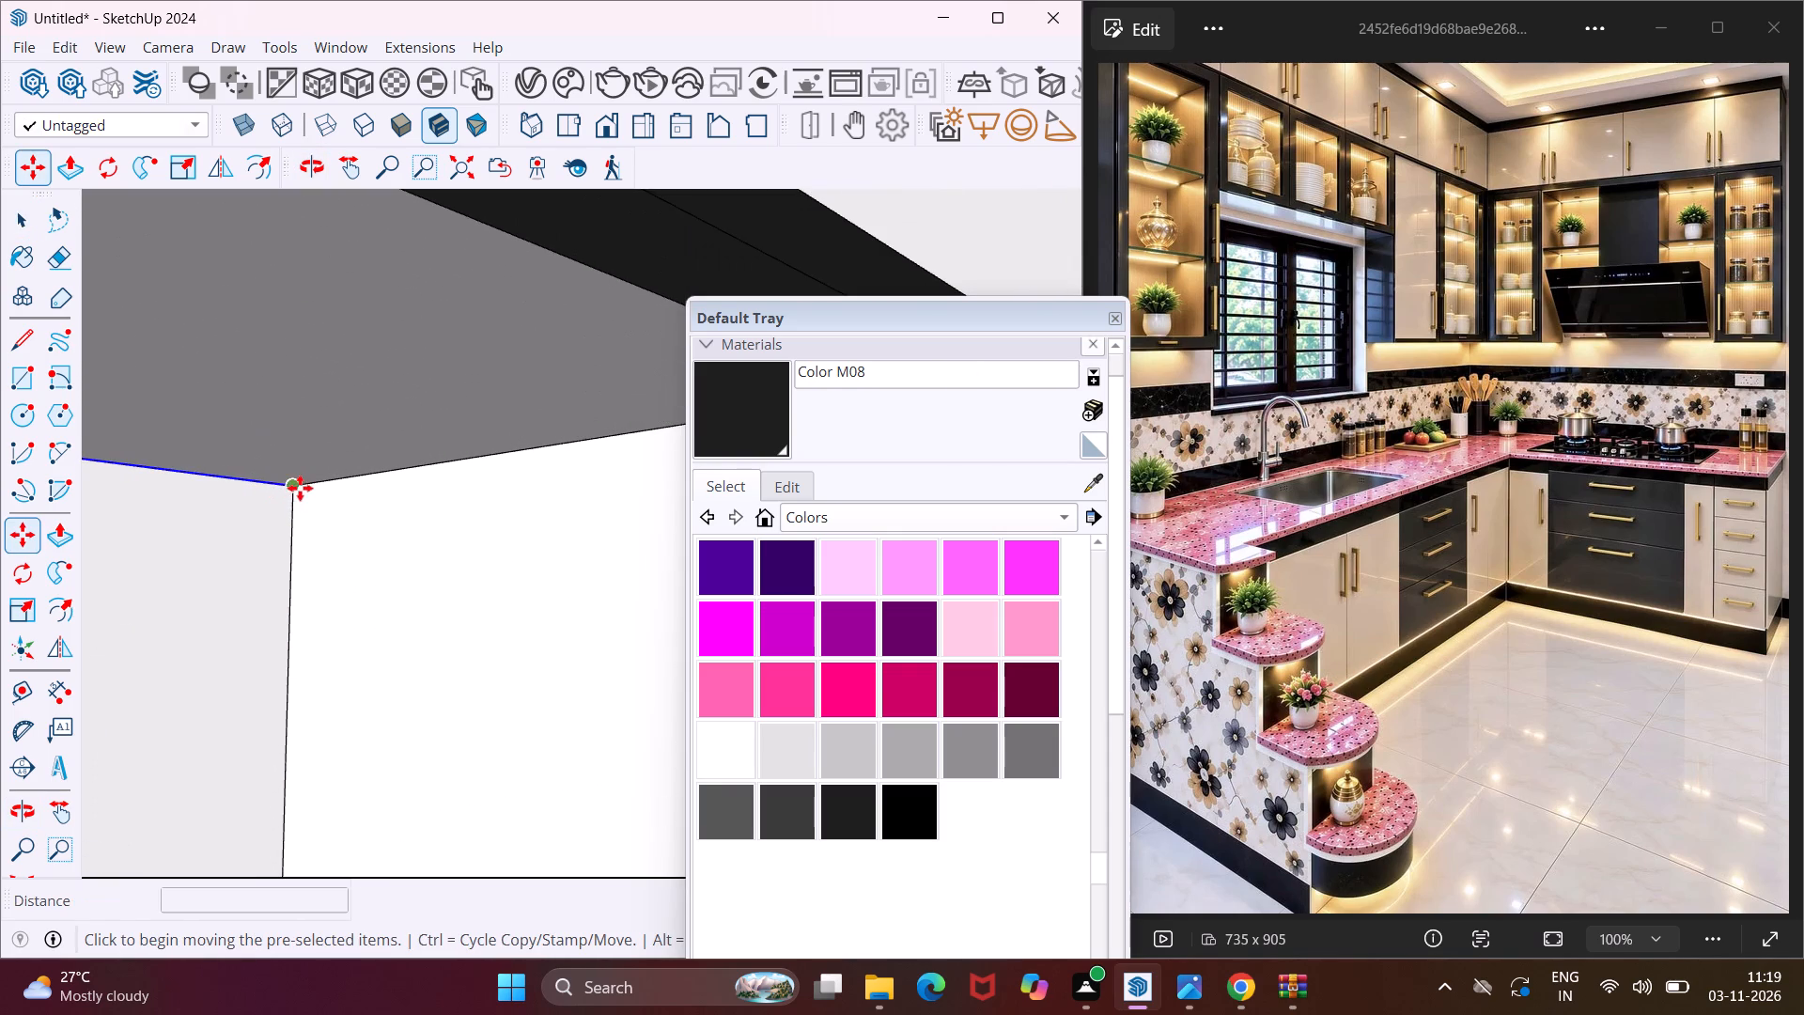
left_click(295, 487)
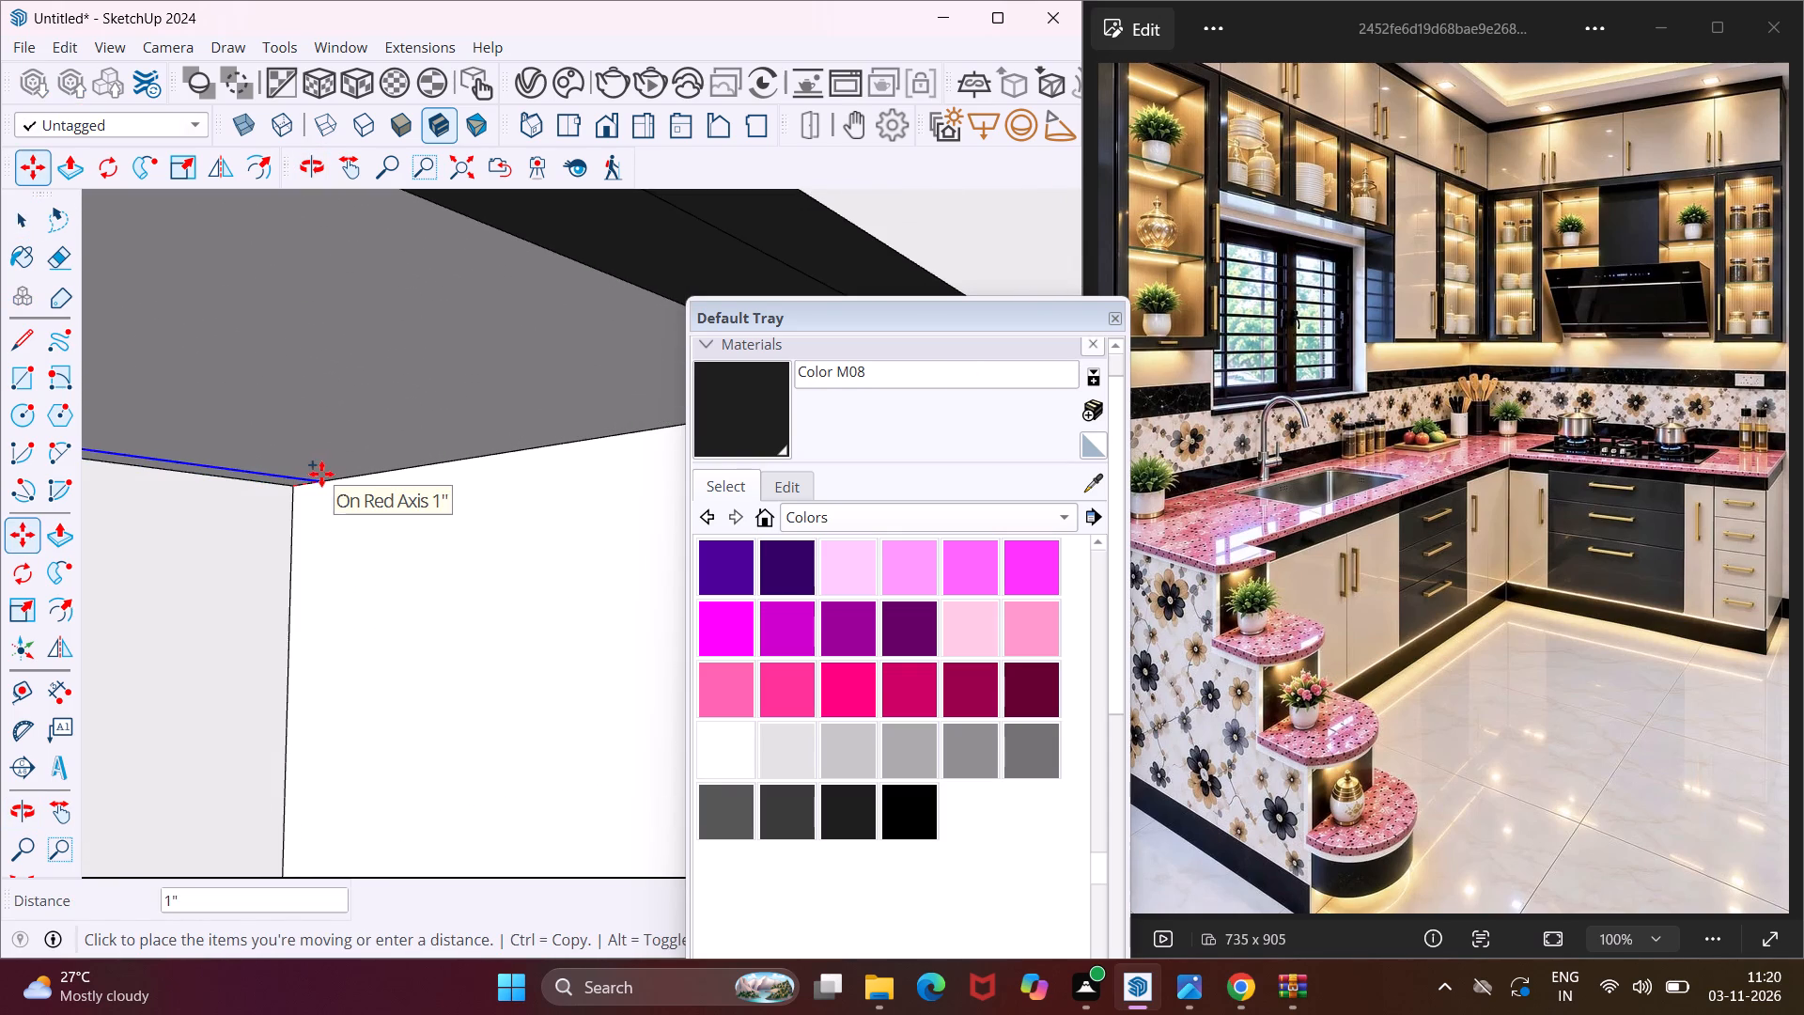
type("1\"")
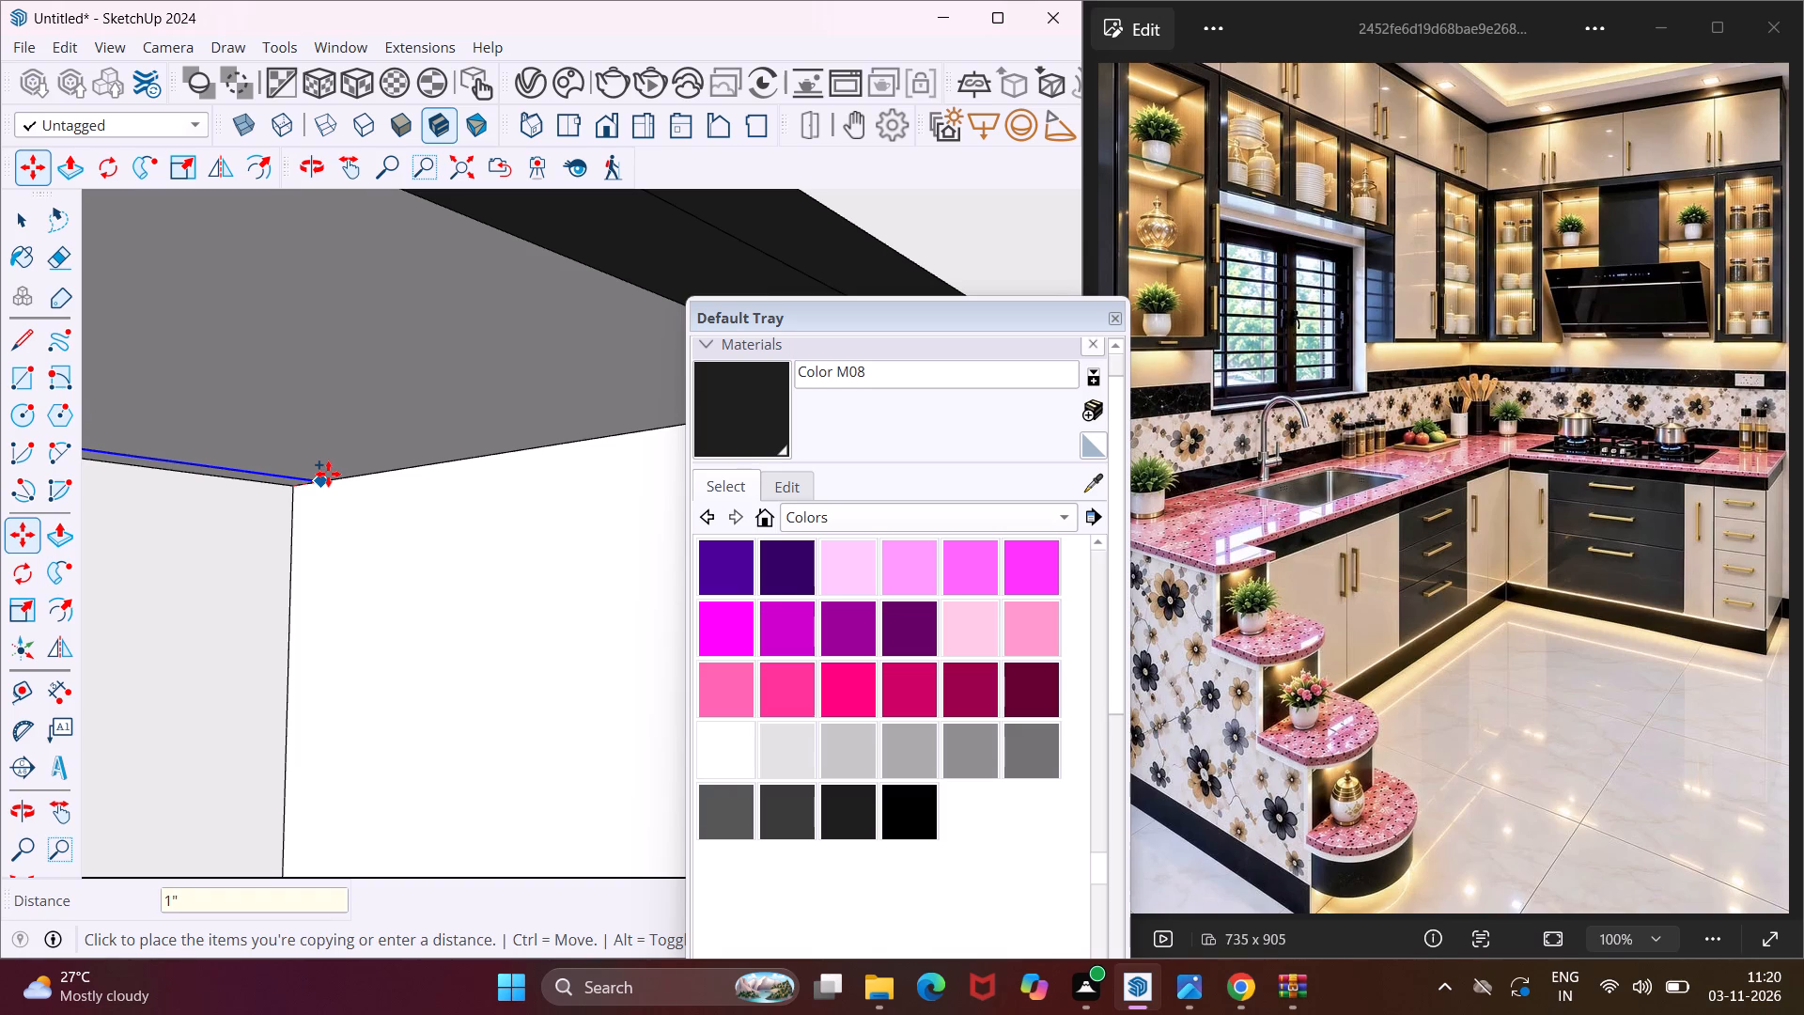
key("Return")
scroll(328, 474, "down", 7)
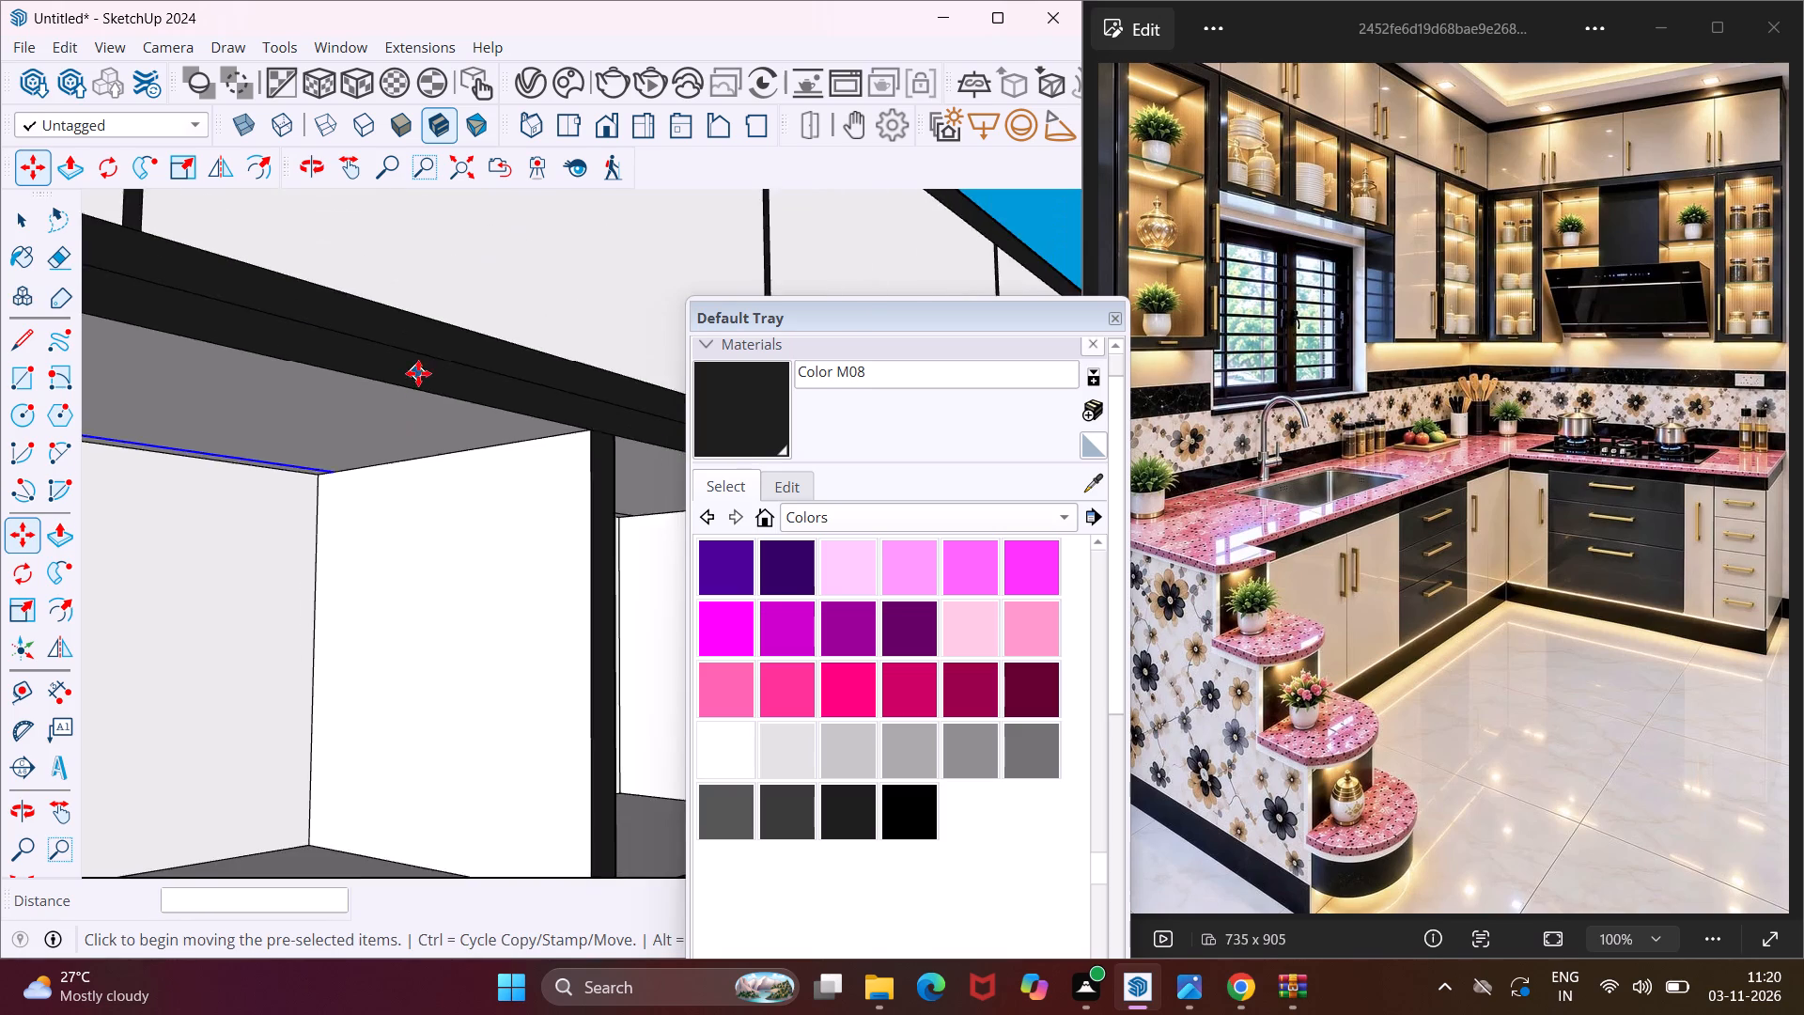
scroll(417, 374, "down", 18)
key("Escape")
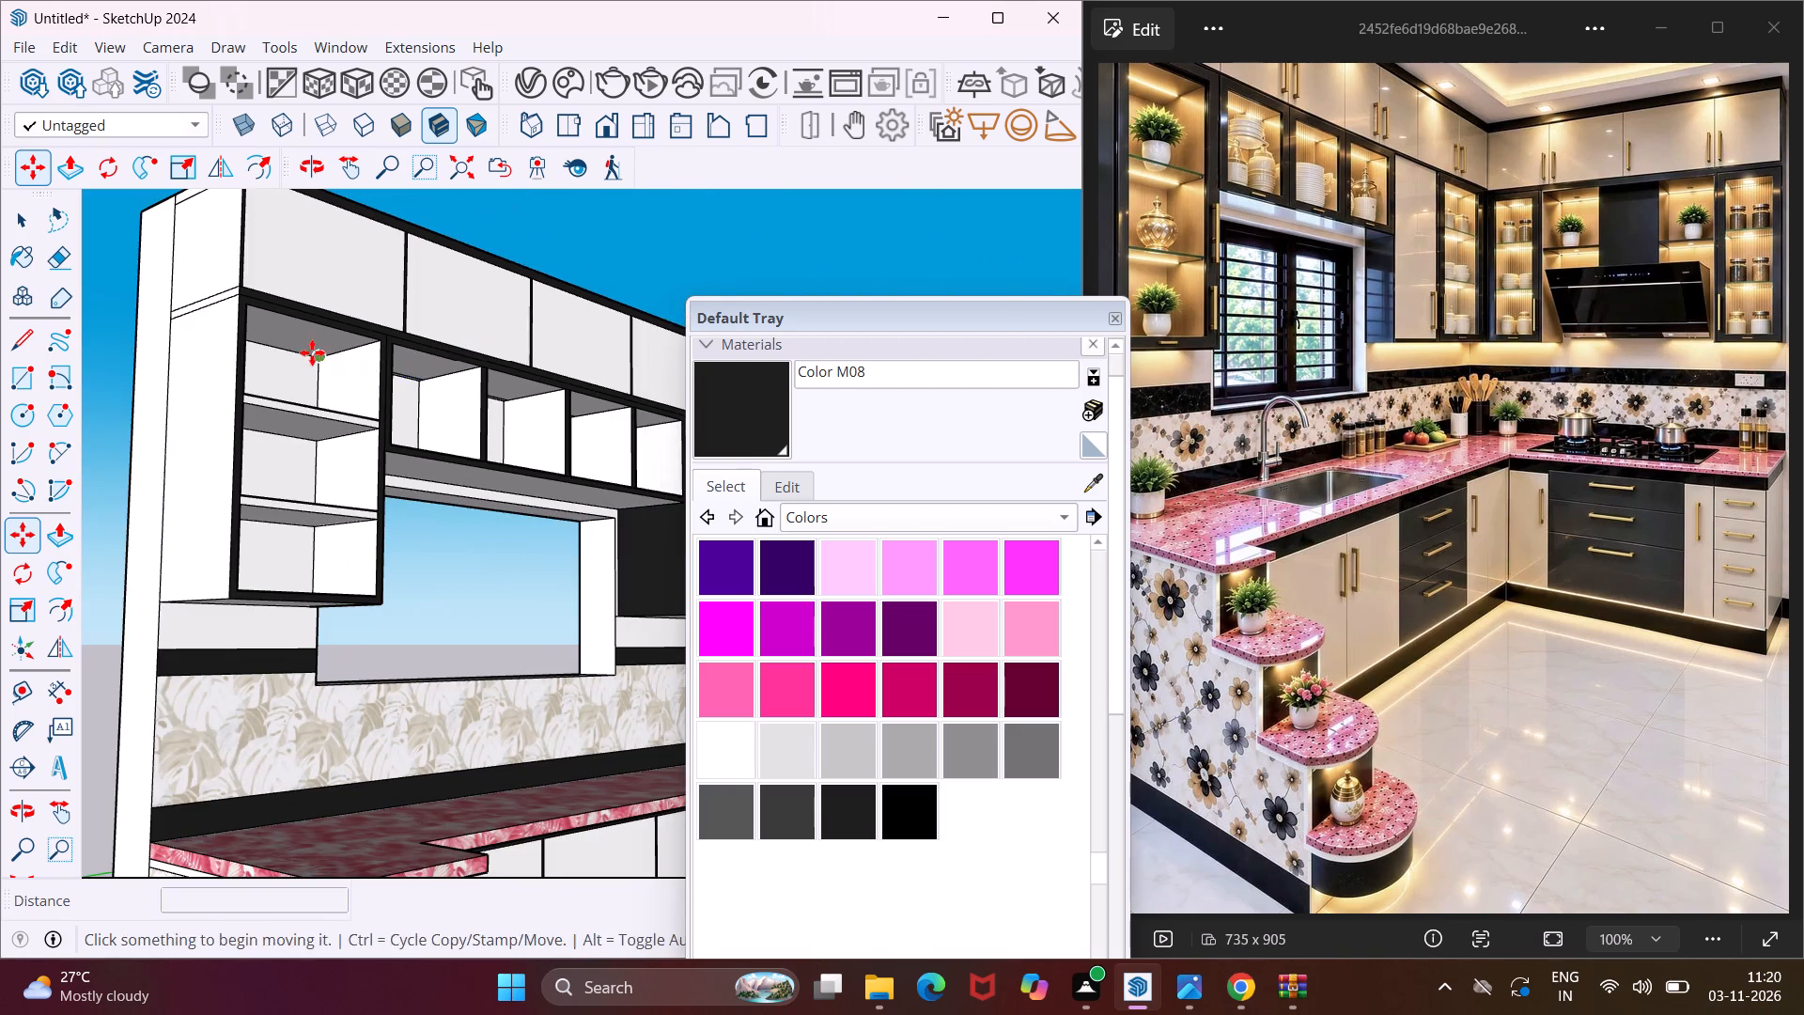
key("space")
Copy the ceiling's back edge 1" forward in the top compartment of the tall open shelf unit beside the window.
scroll(312, 352, "up", 13)
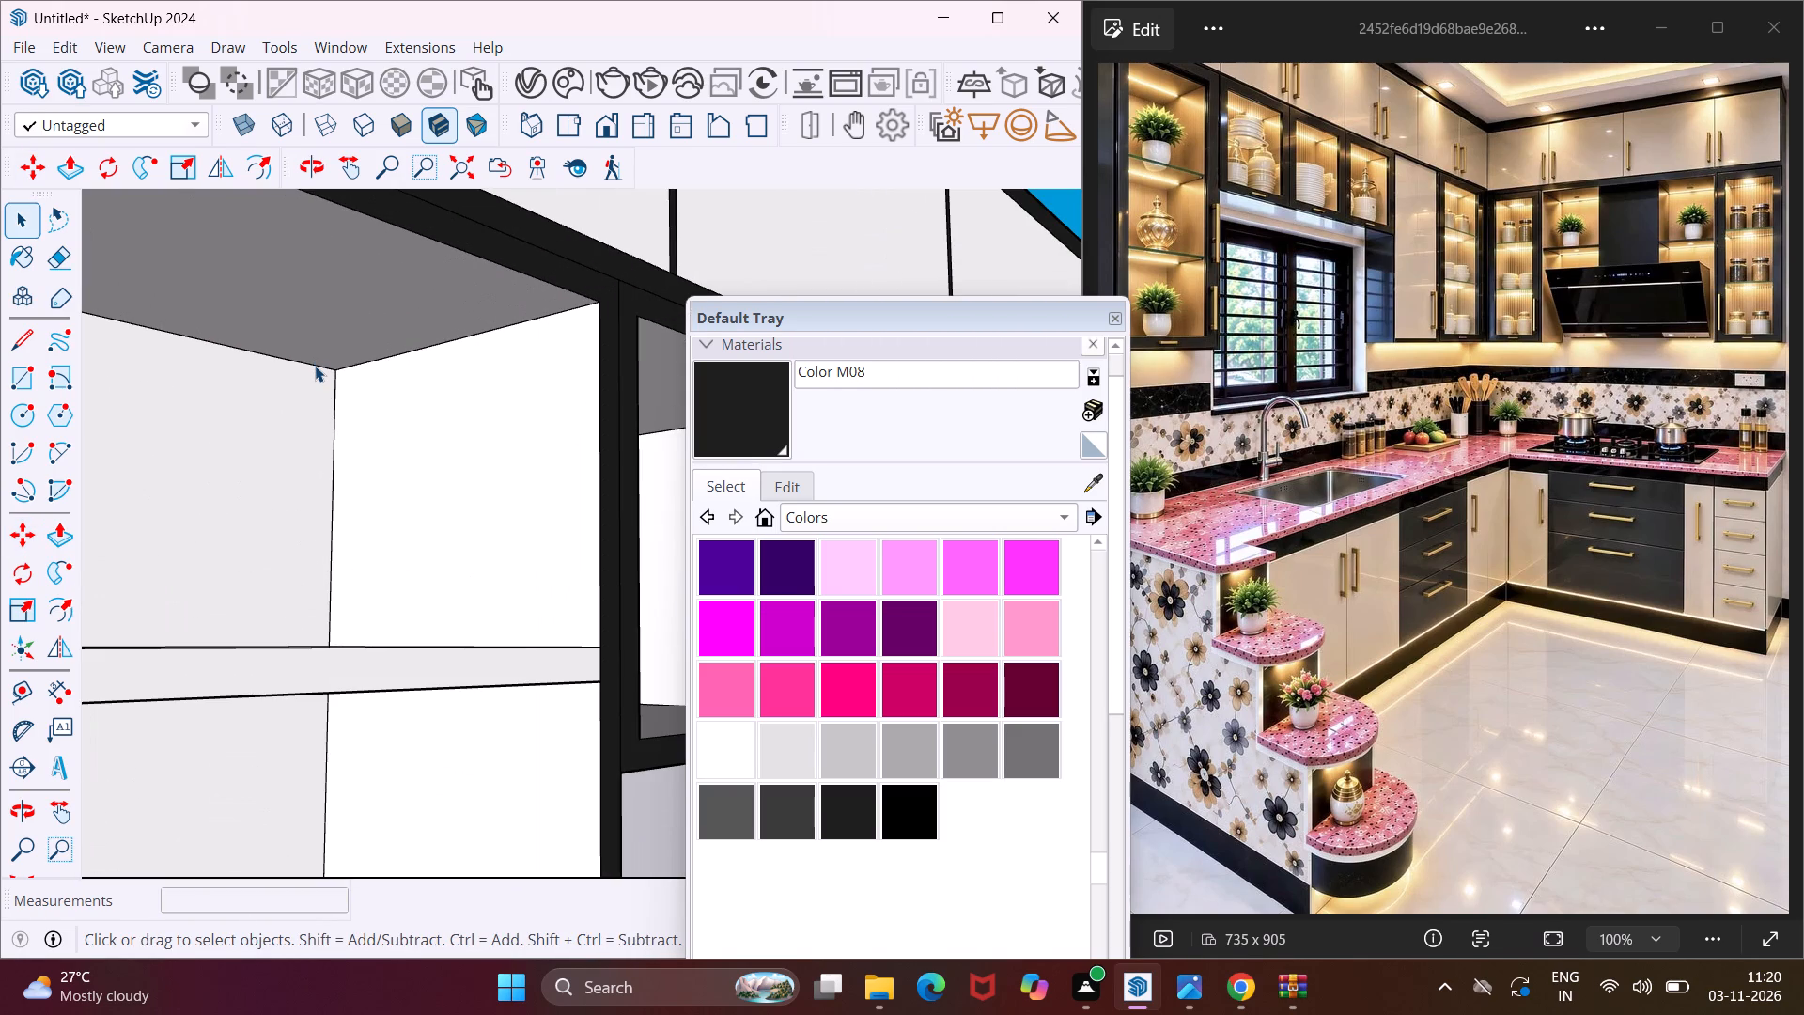
left_click(315, 366)
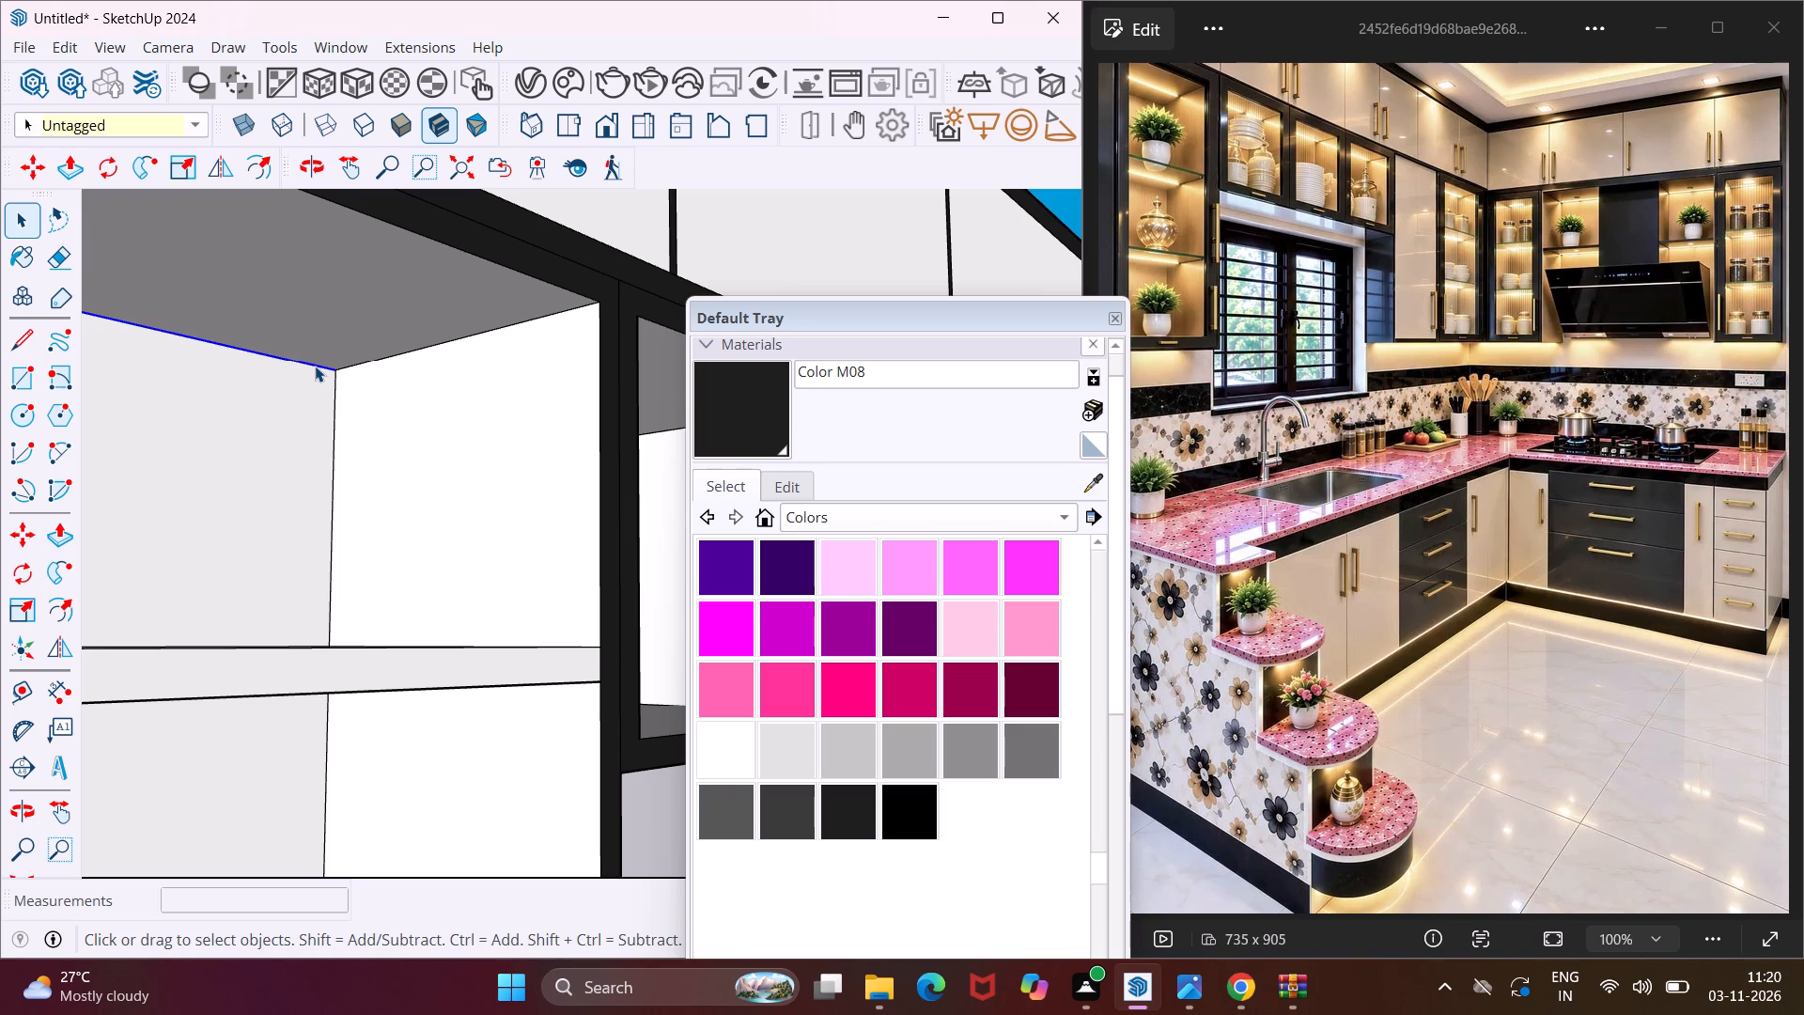
key("m")
scroll(325, 373, "up", 4)
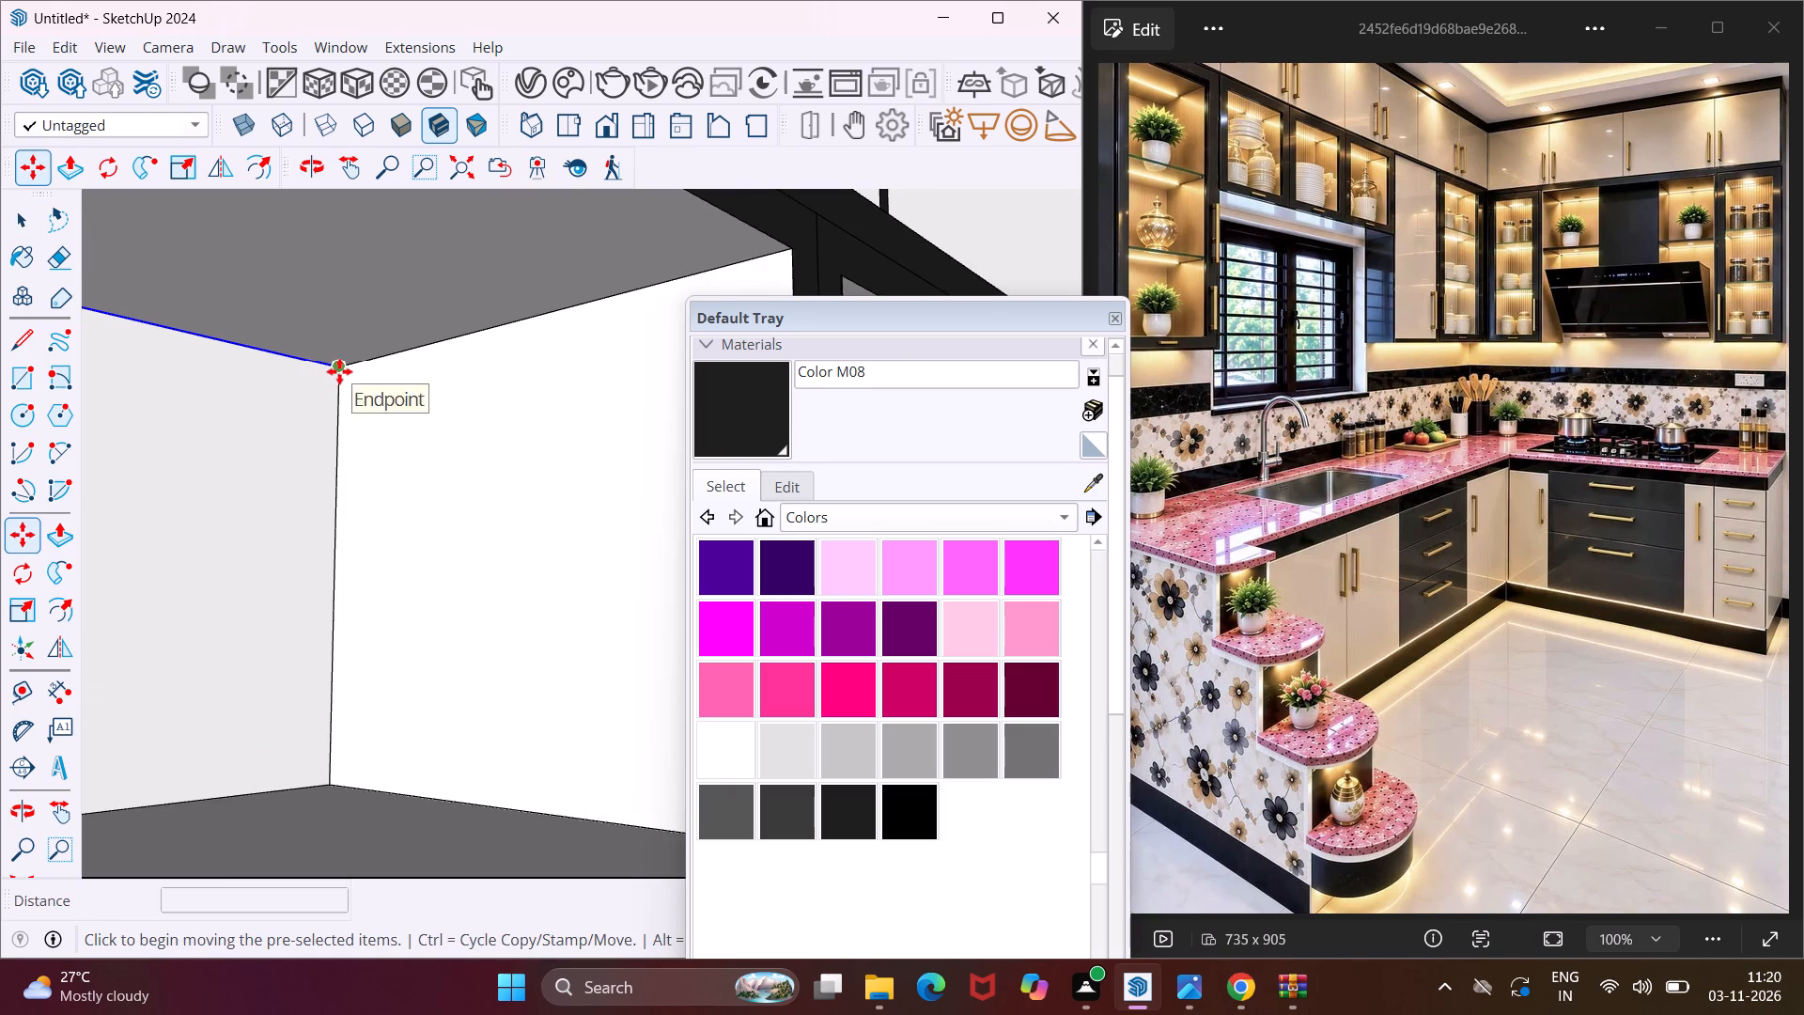
left_click(339, 371)
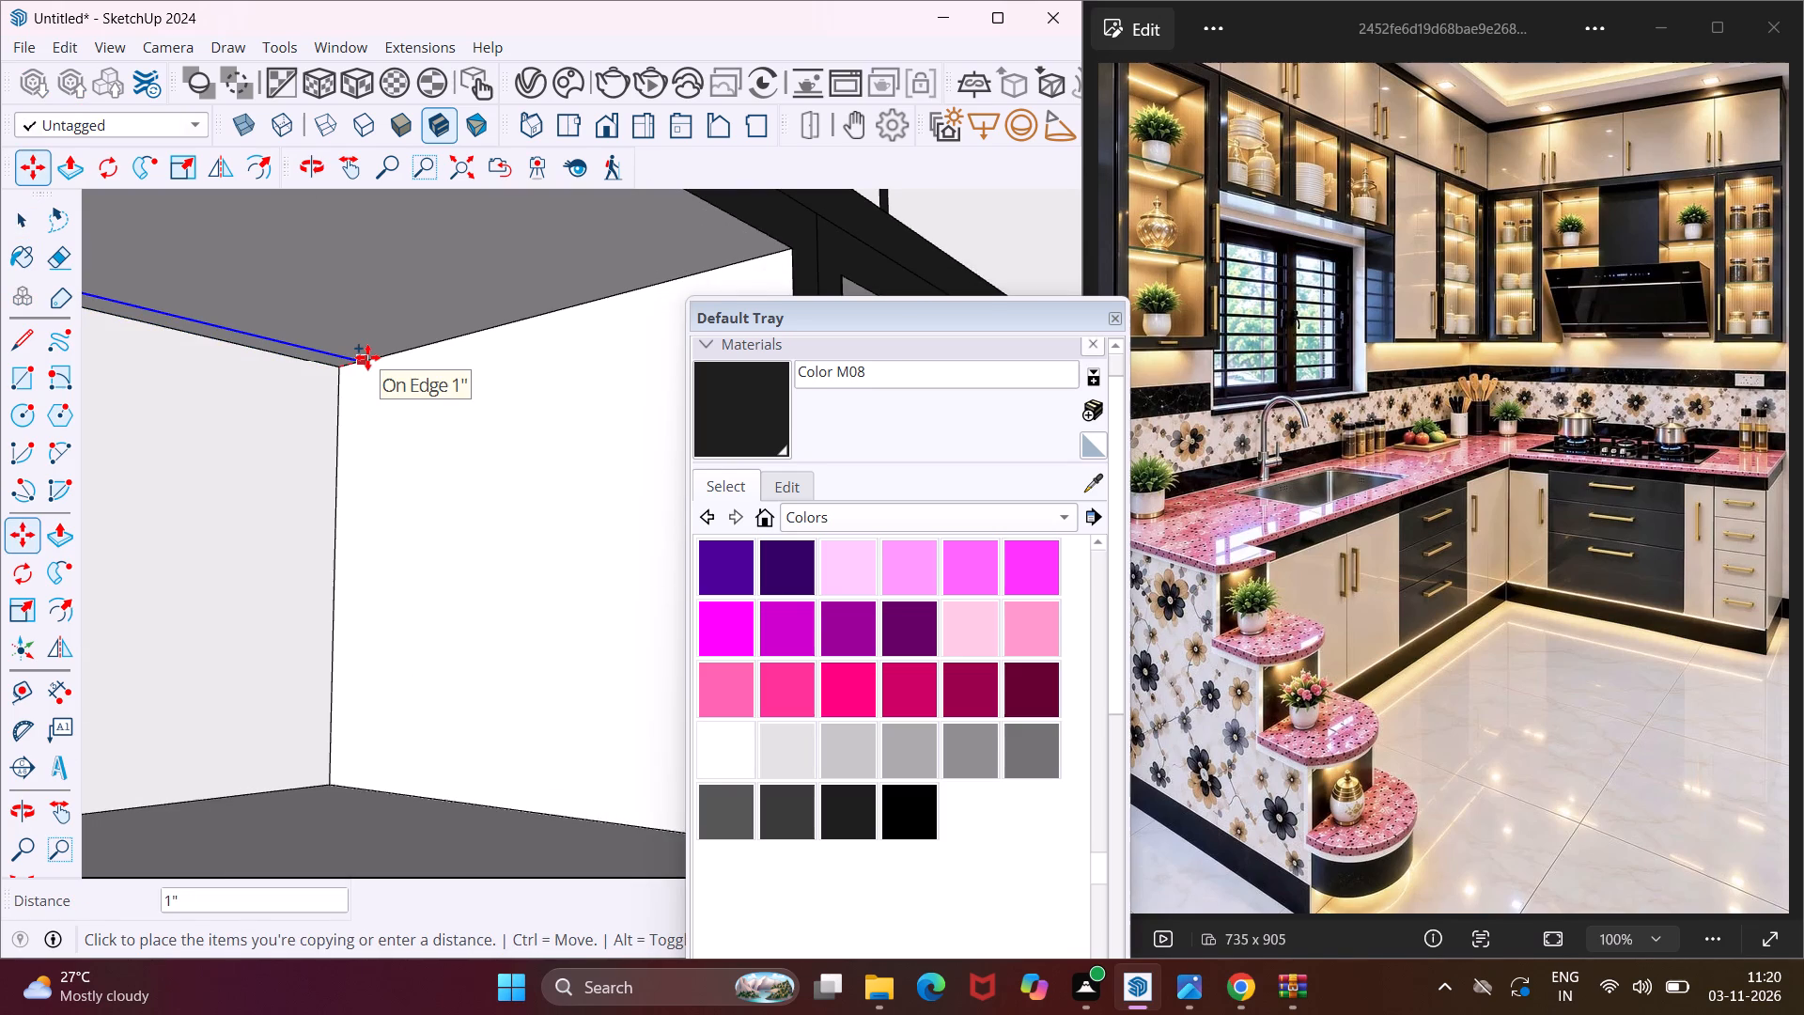
type("1\"")
key("Return")
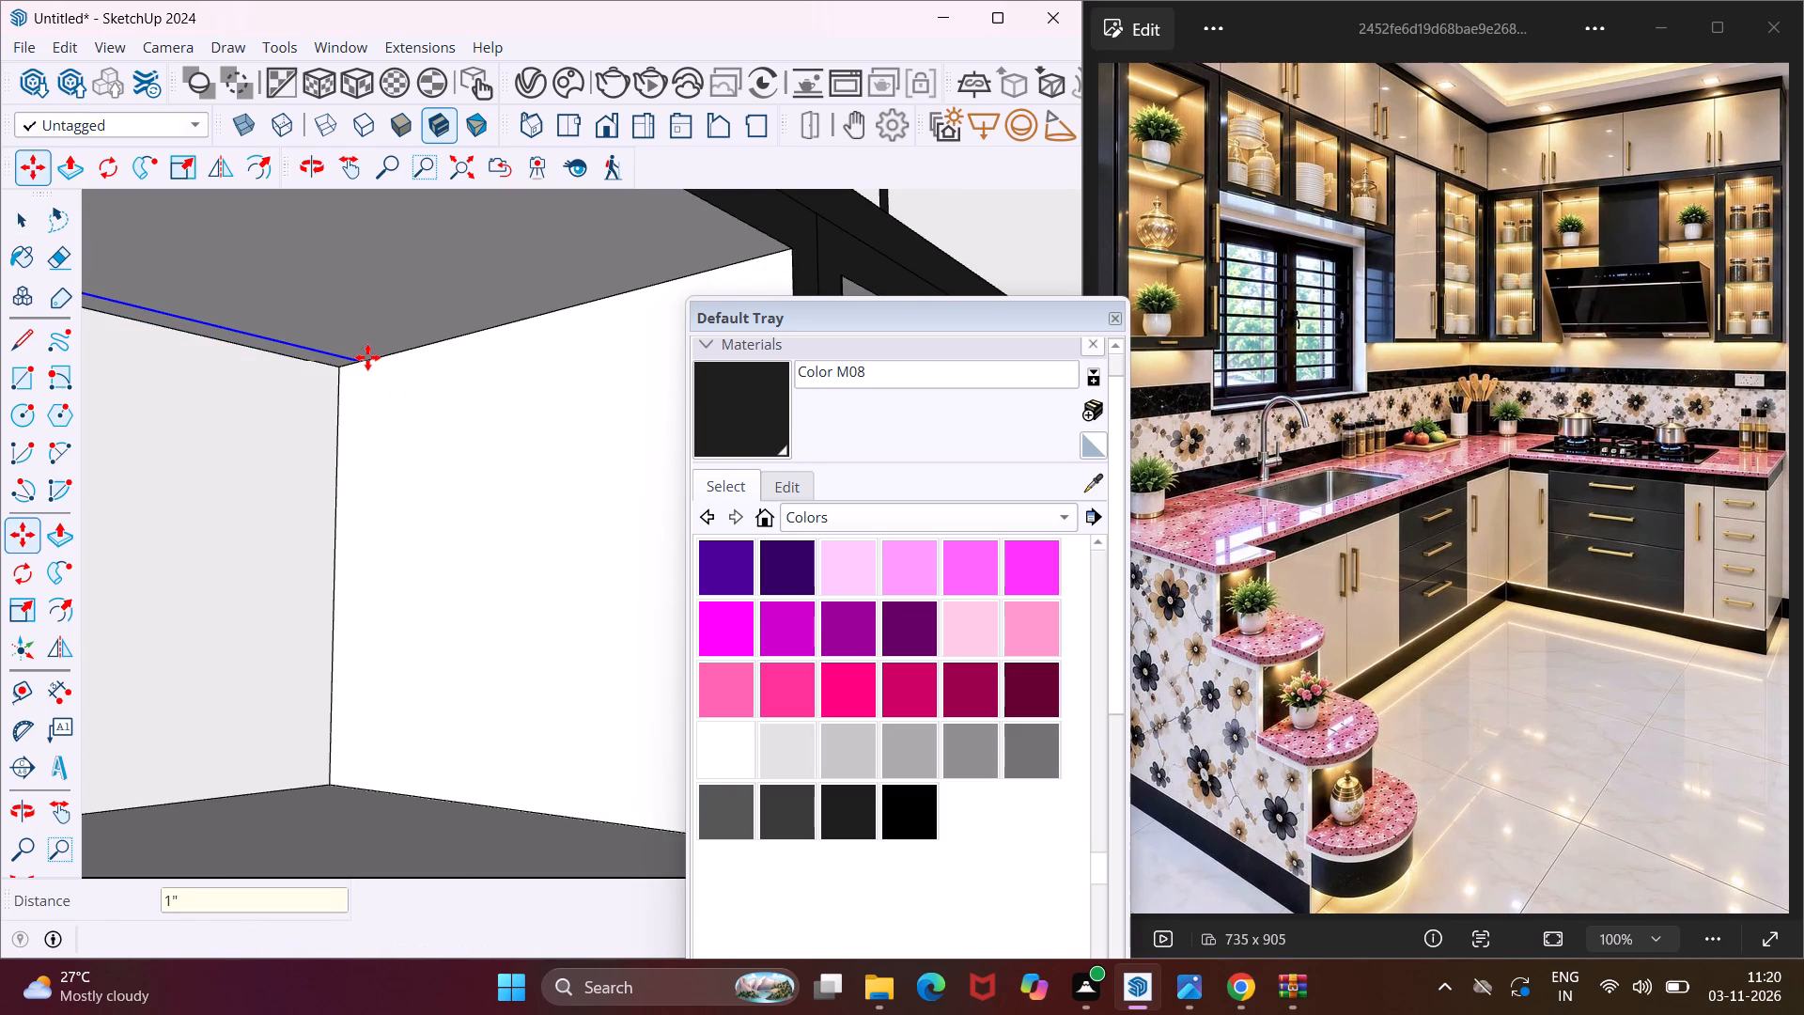
scroll(367, 357, "down", 10)
scroll(386, 477, "down", 4)
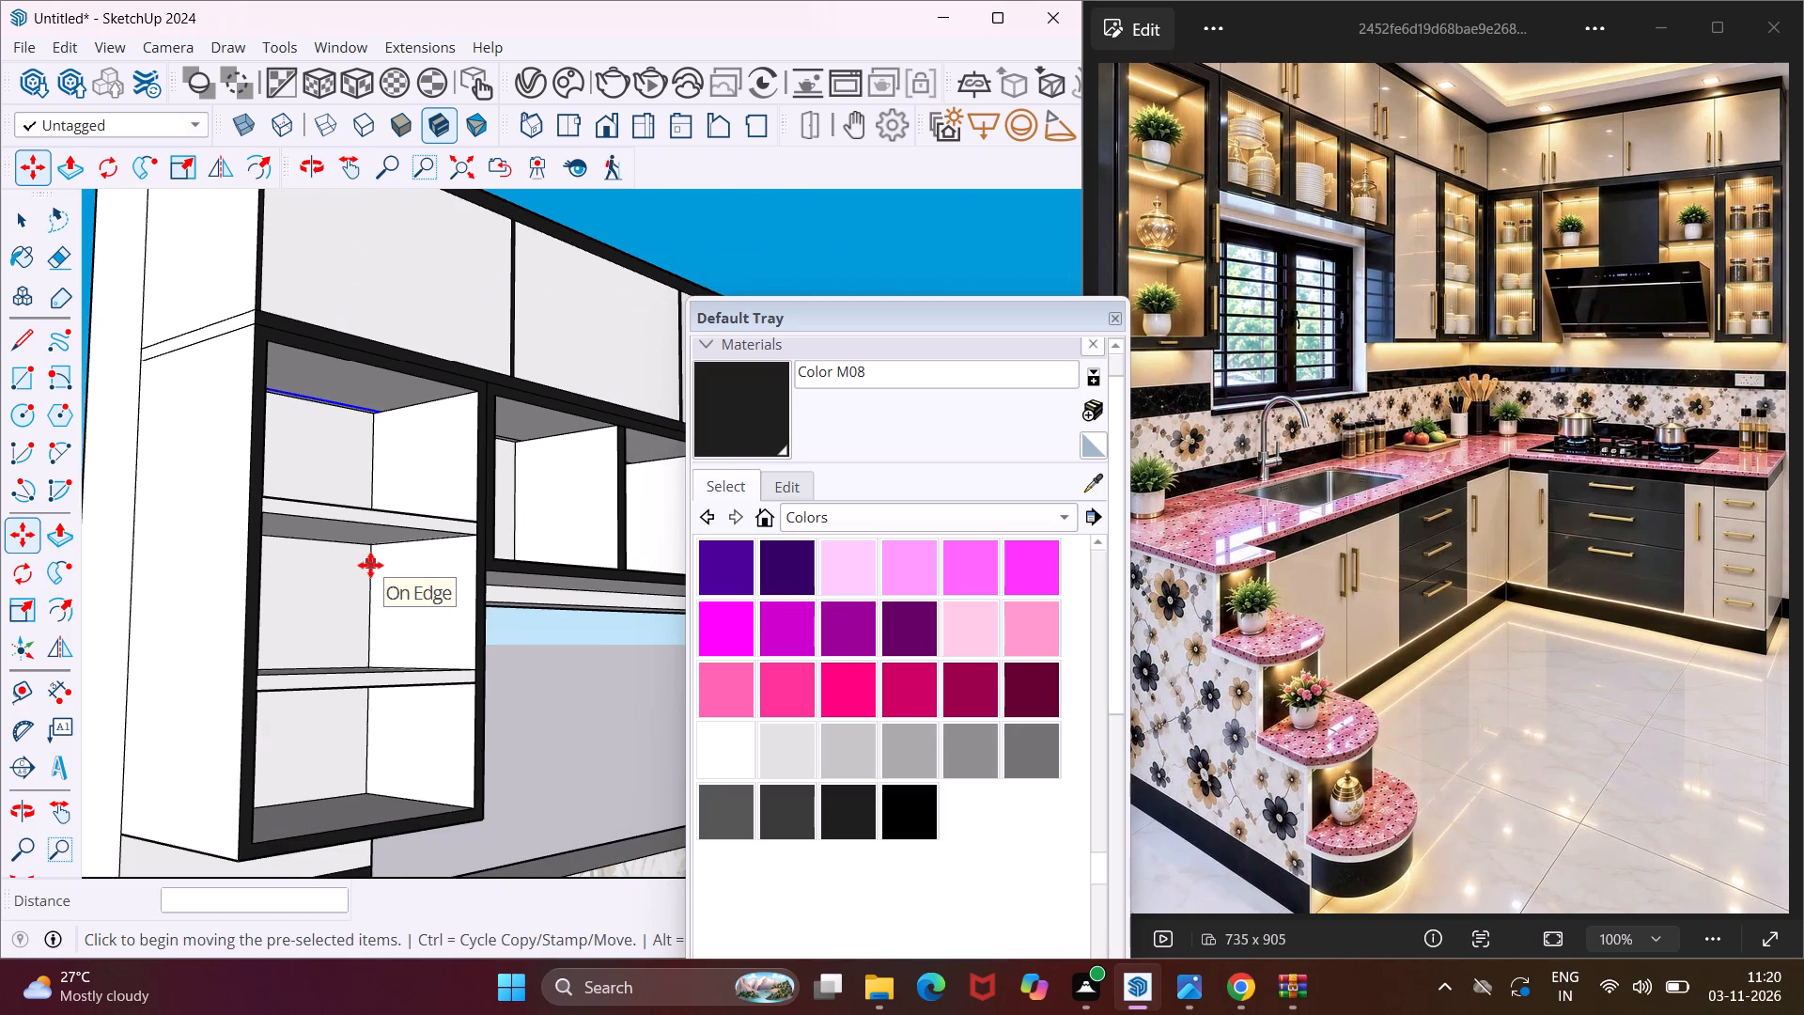
key("Escape")
key("space")
Copy the back edge of the upper shelf's underside 1" forward in the tall open shelf unit beside the window.
scroll(357, 554, "up", 11)
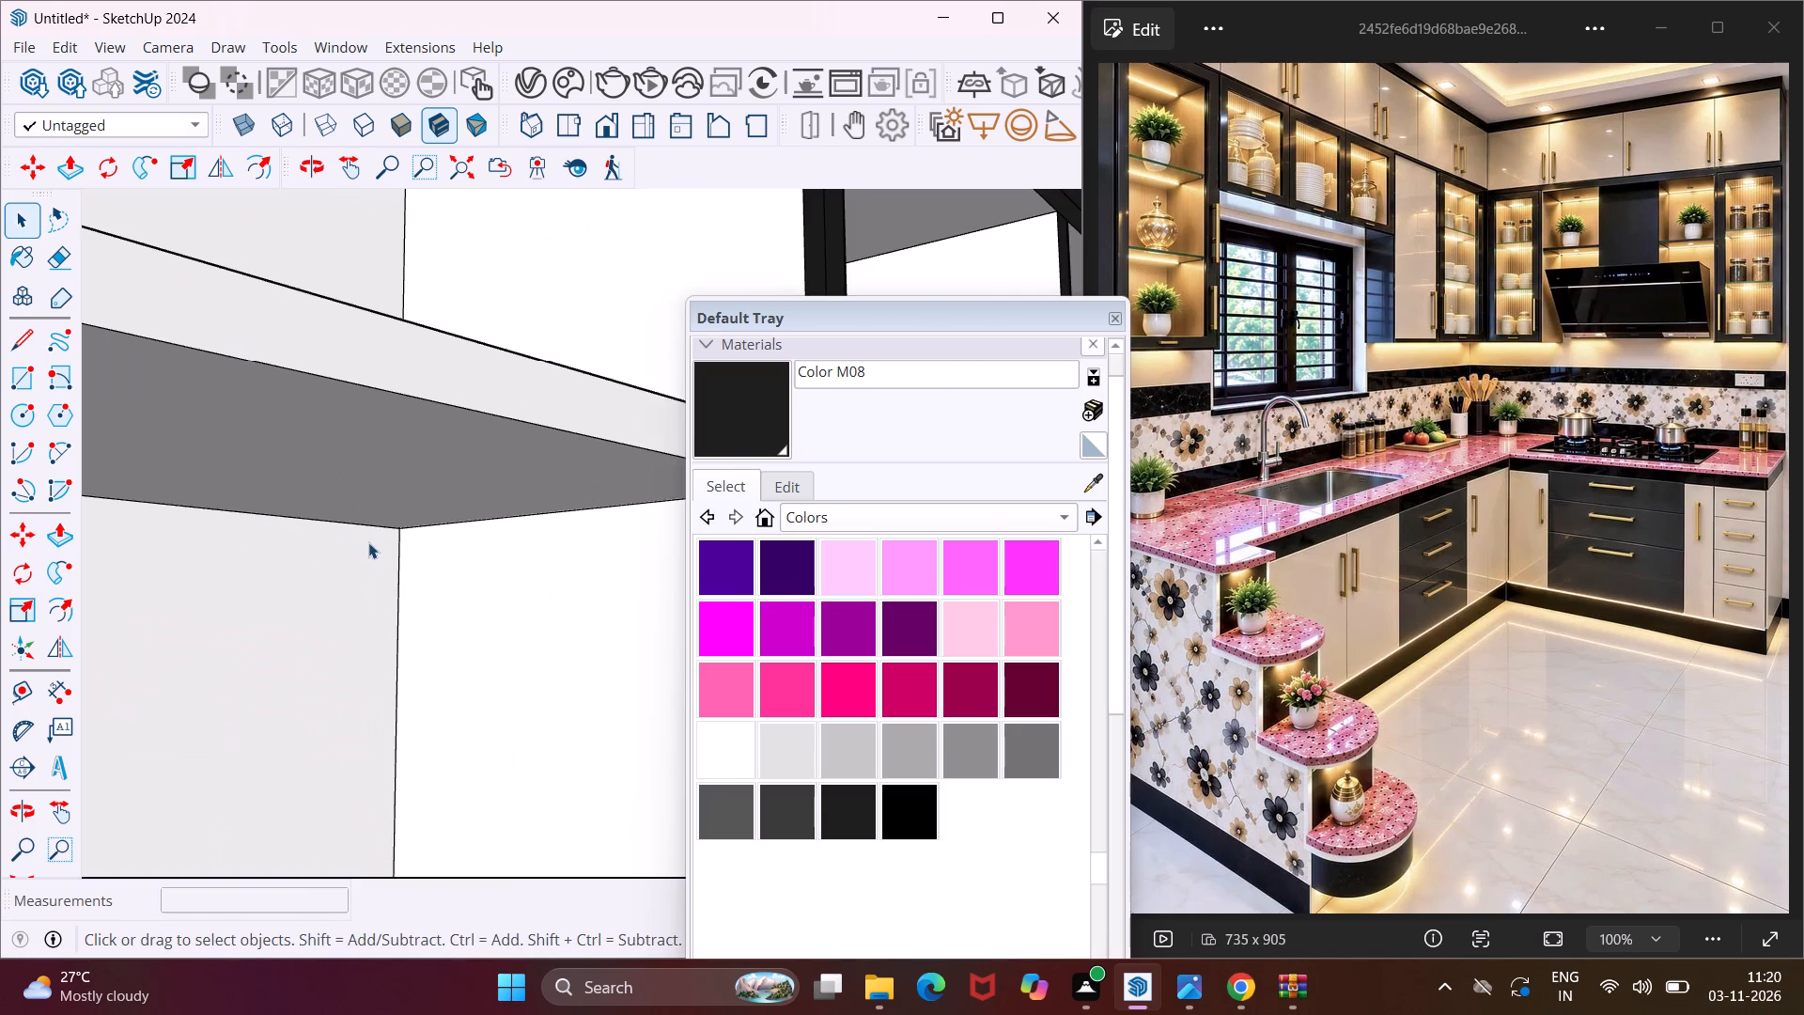
left_click(391, 527)
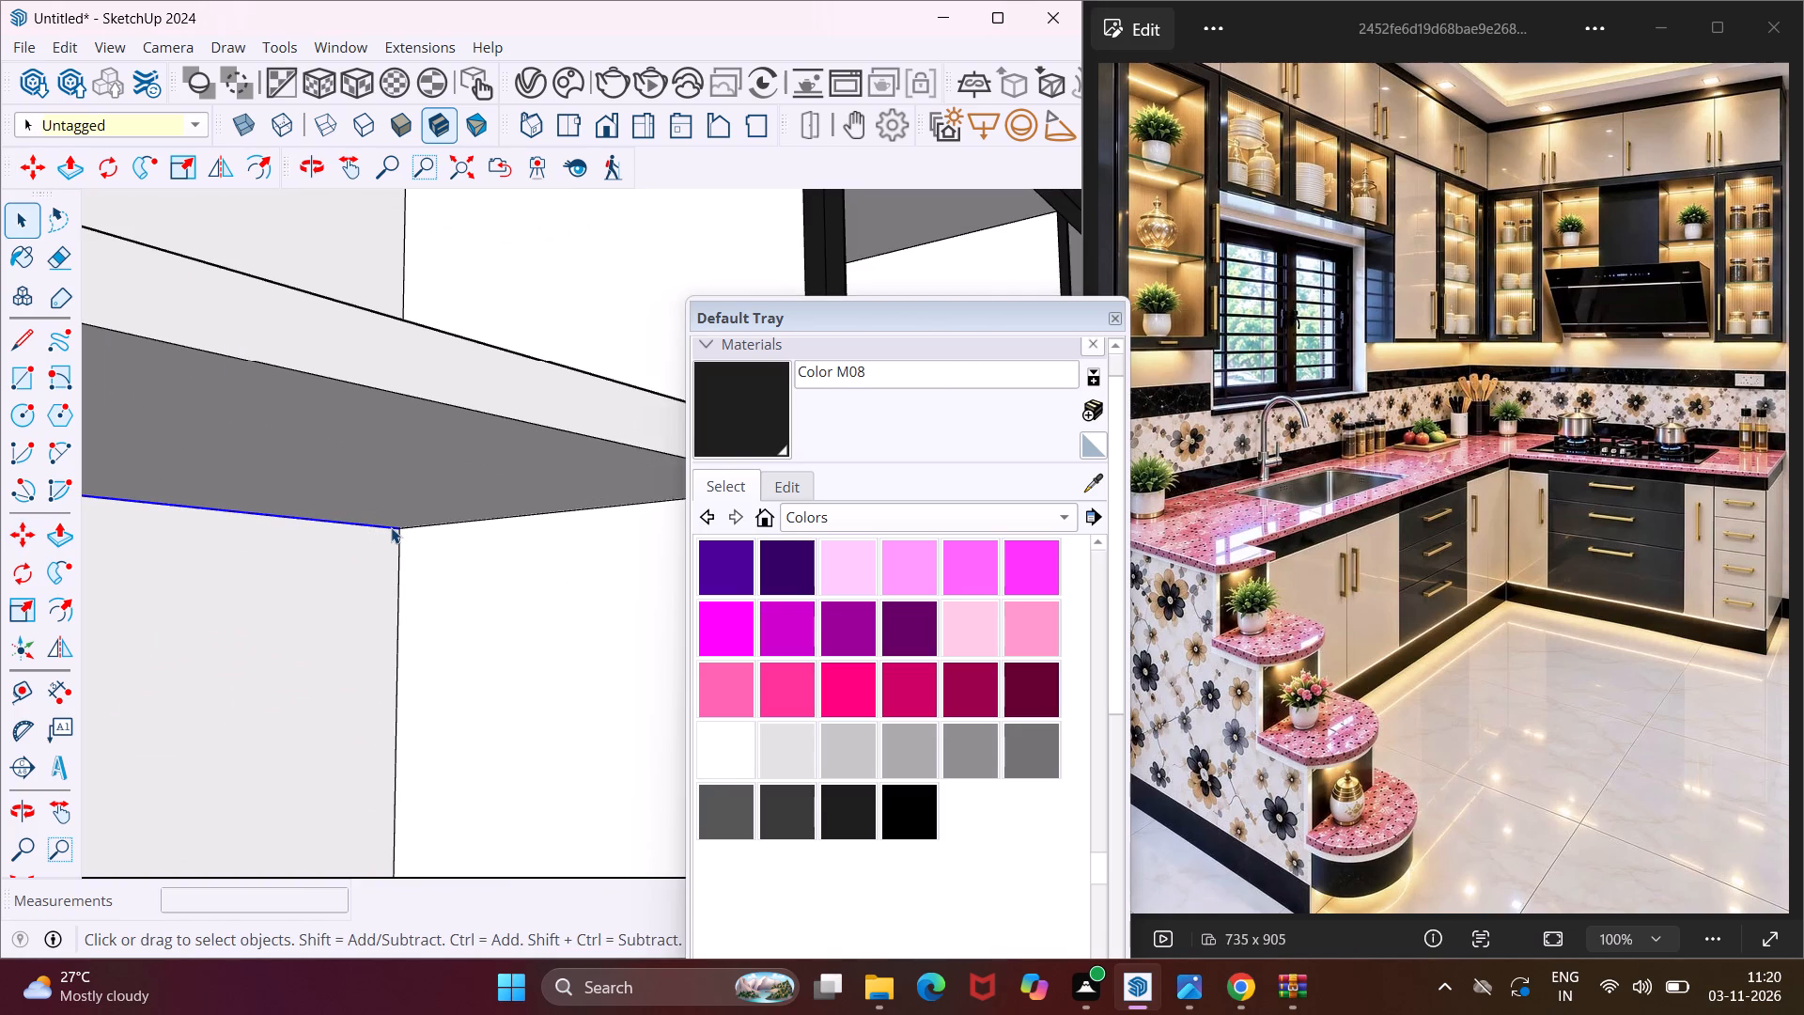
key("m")
scroll(397, 527, "up", 5)
left_click(403, 532)
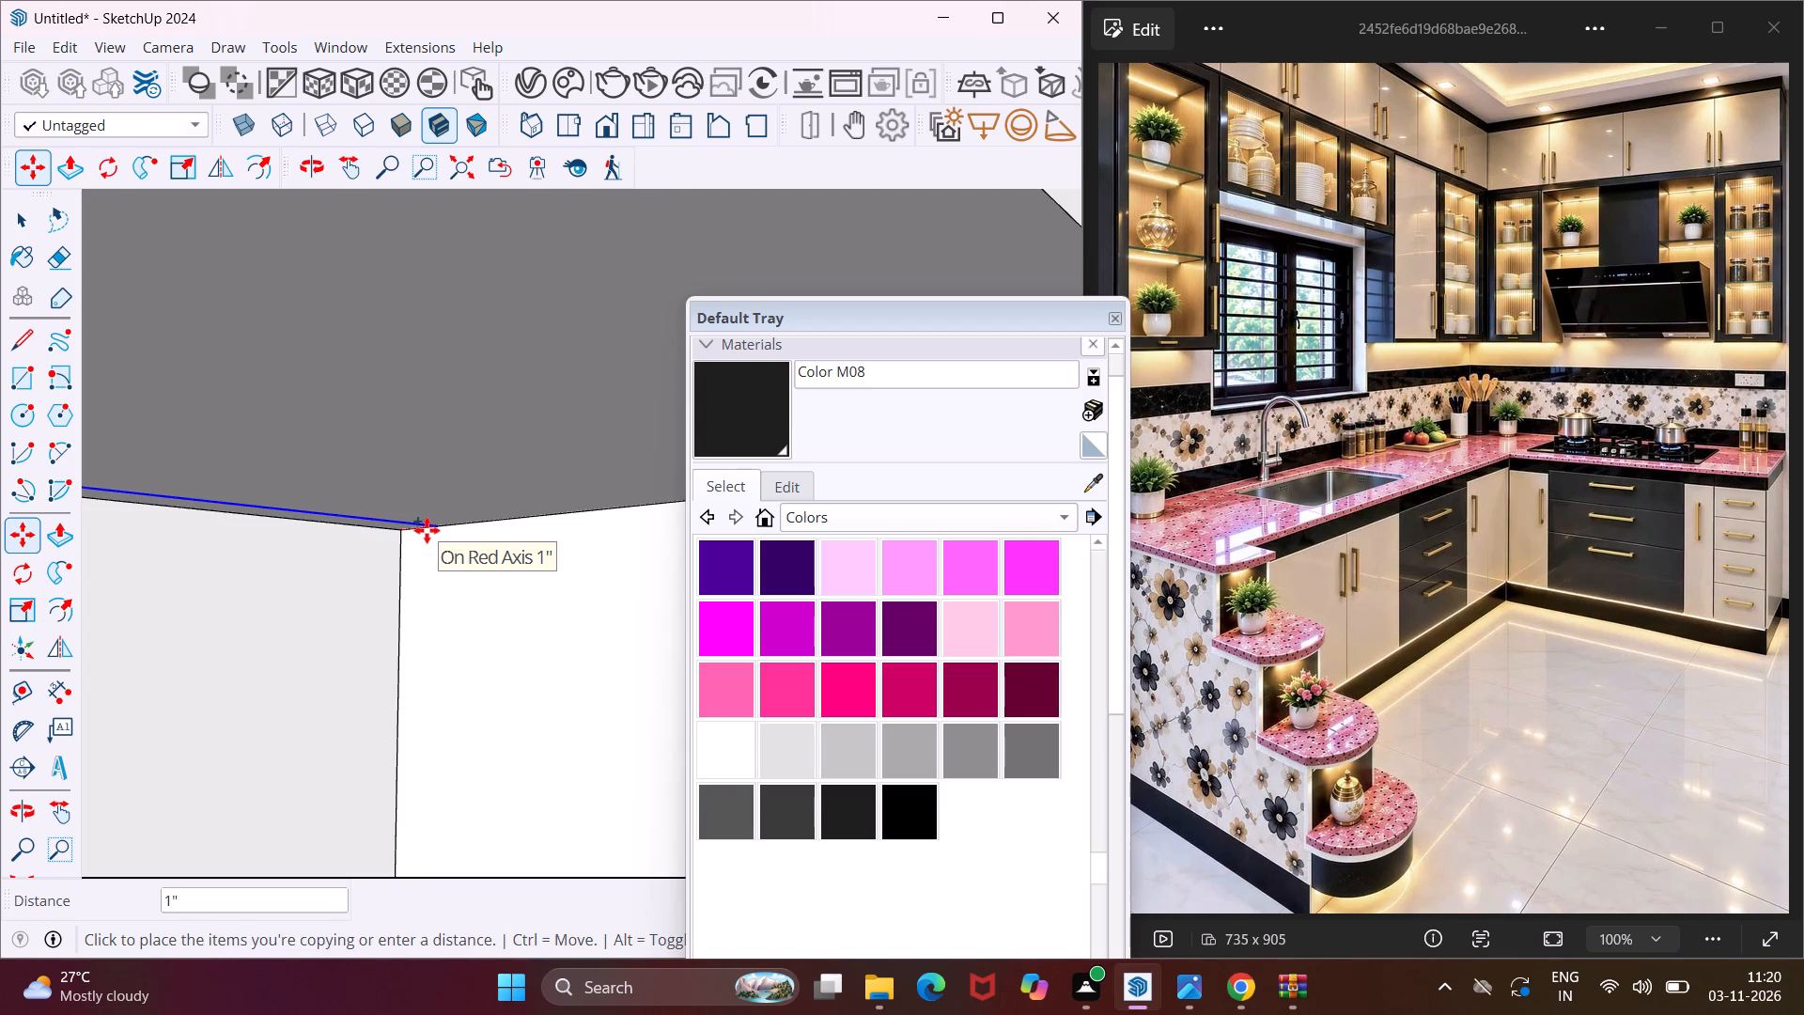
type("1\"")
key("Return")
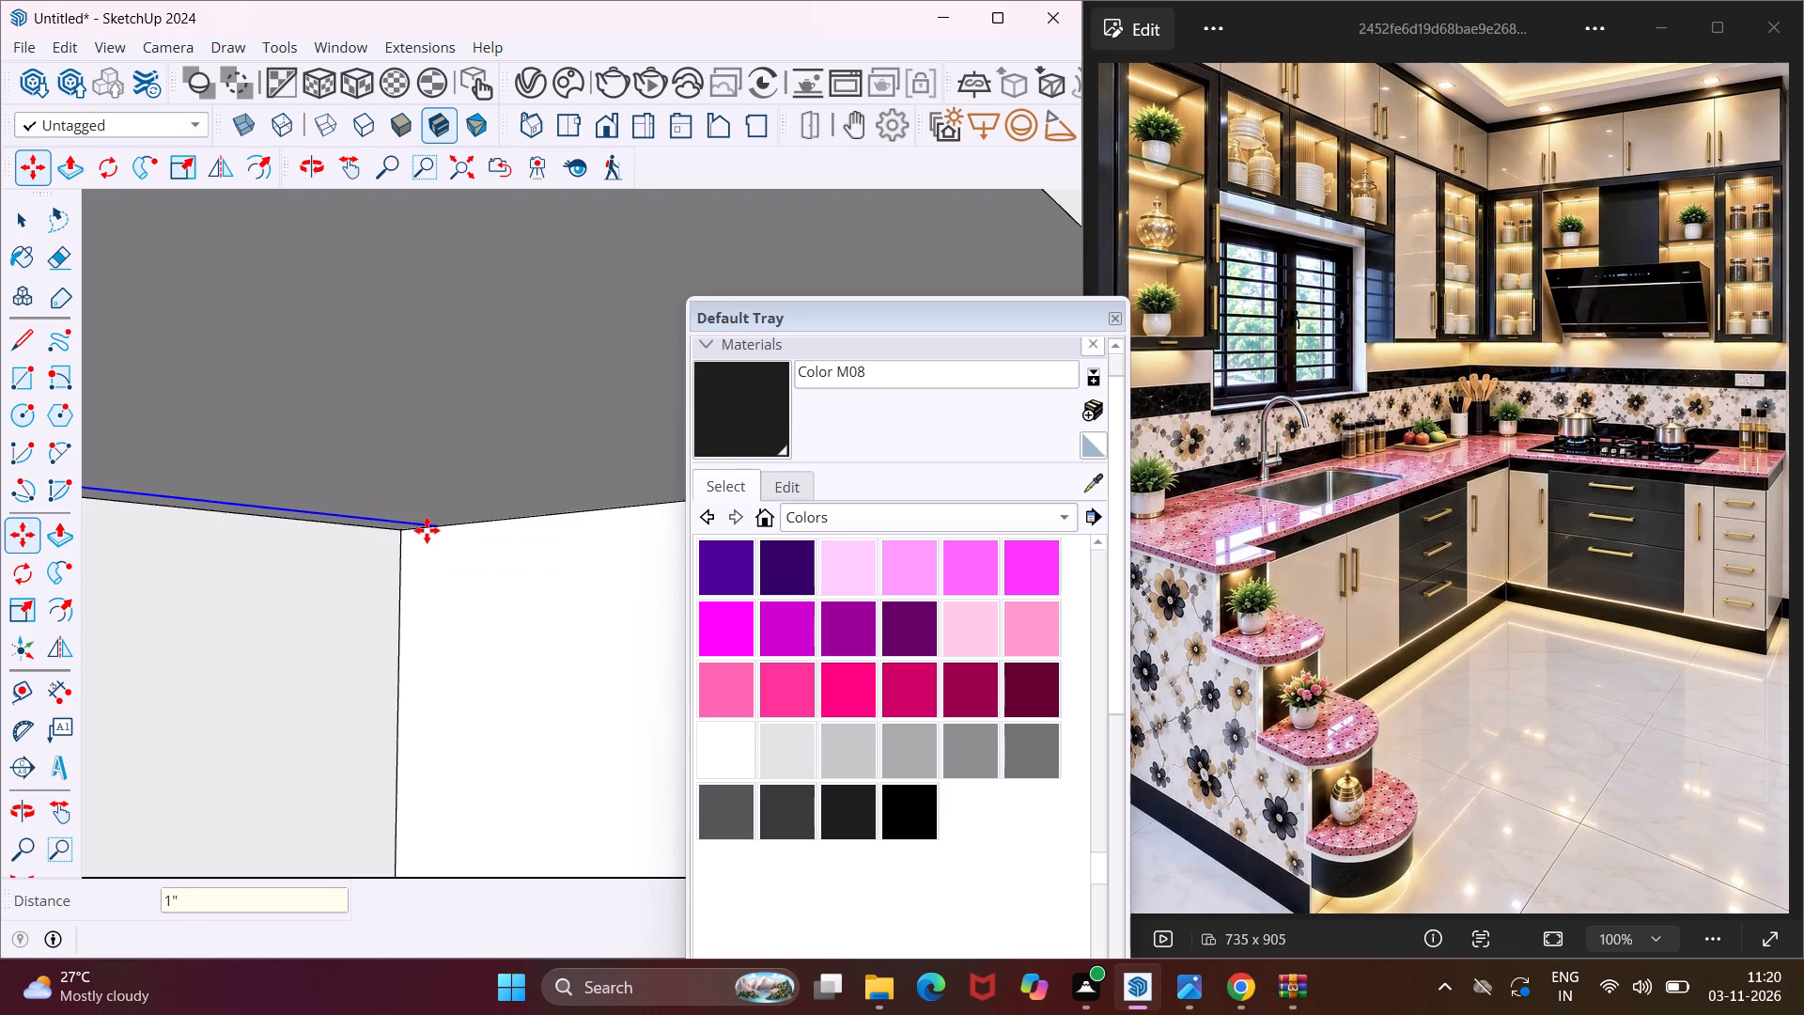
scroll(427, 530, "down", 14)
middle_click_drag(445, 757, 445, 654)
scroll(430, 713, "up", 3)
key("Escape")
scroll(437, 733, "up", 3)
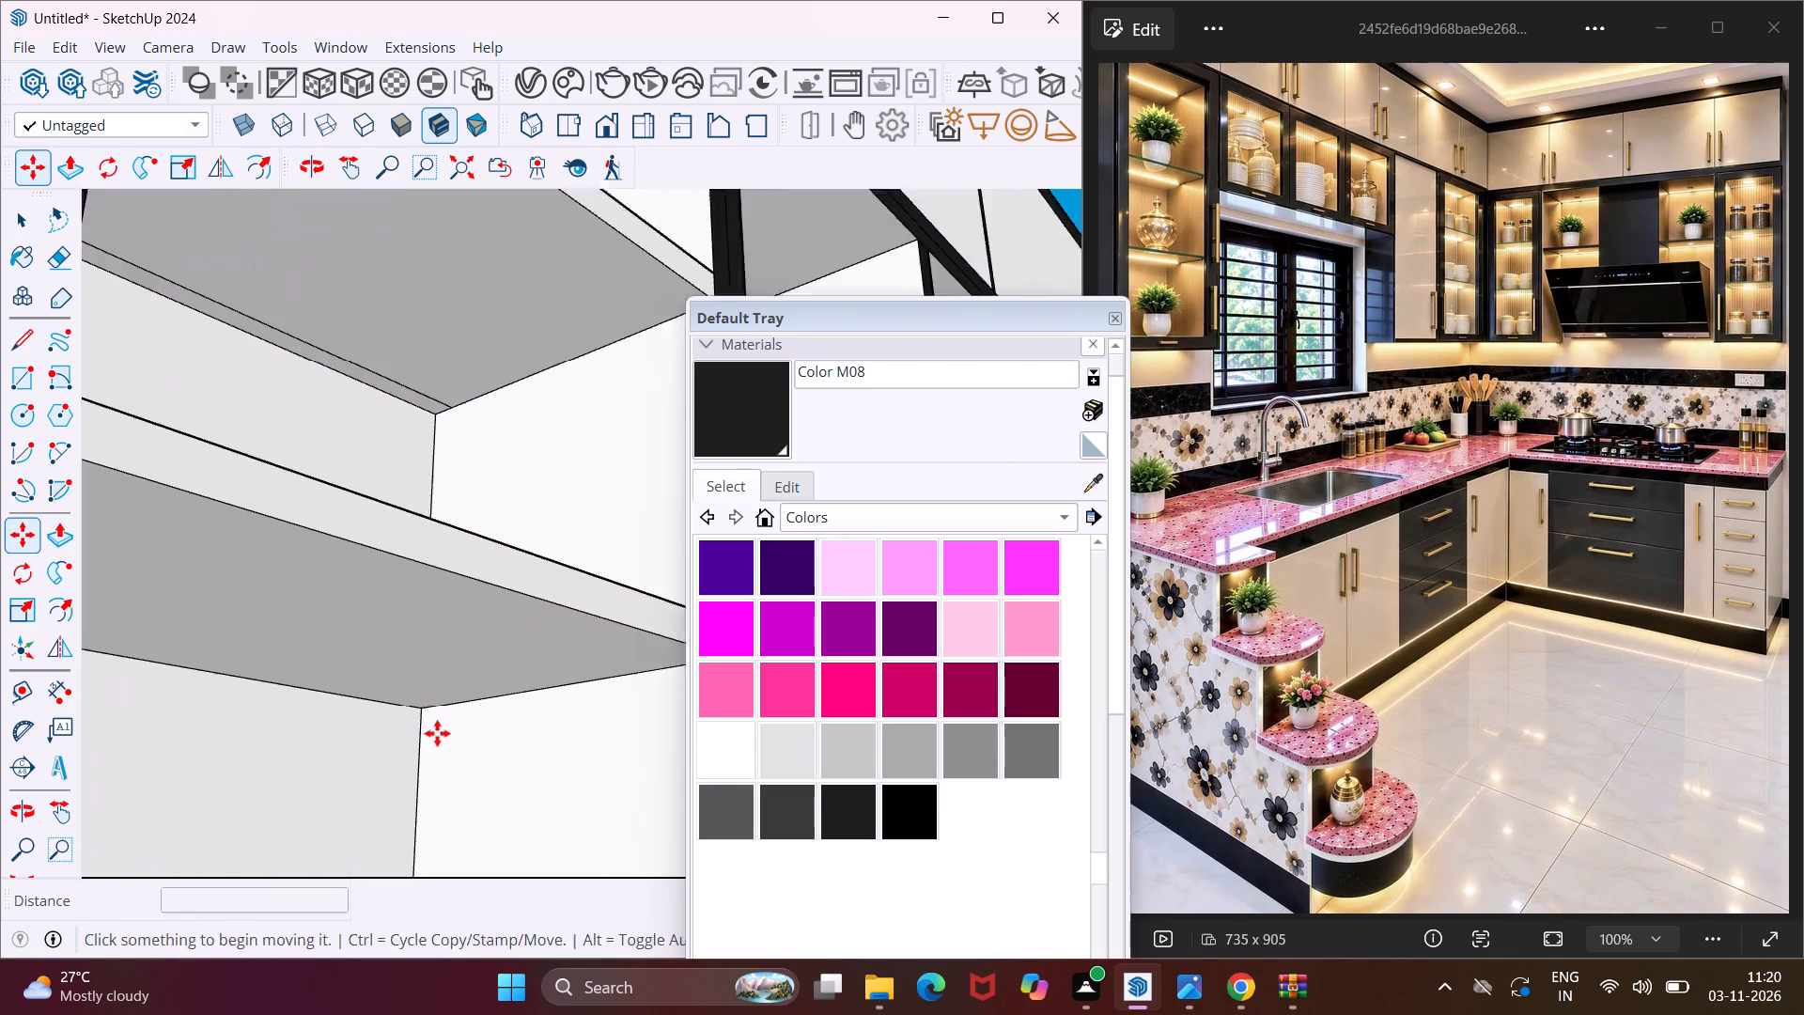
key("space")
Copy the back edge of the lower shelf's underside 1" forward in the tall open shelf unit beside the window.
scroll(416, 715, "up", 3)
left_click(414, 704)
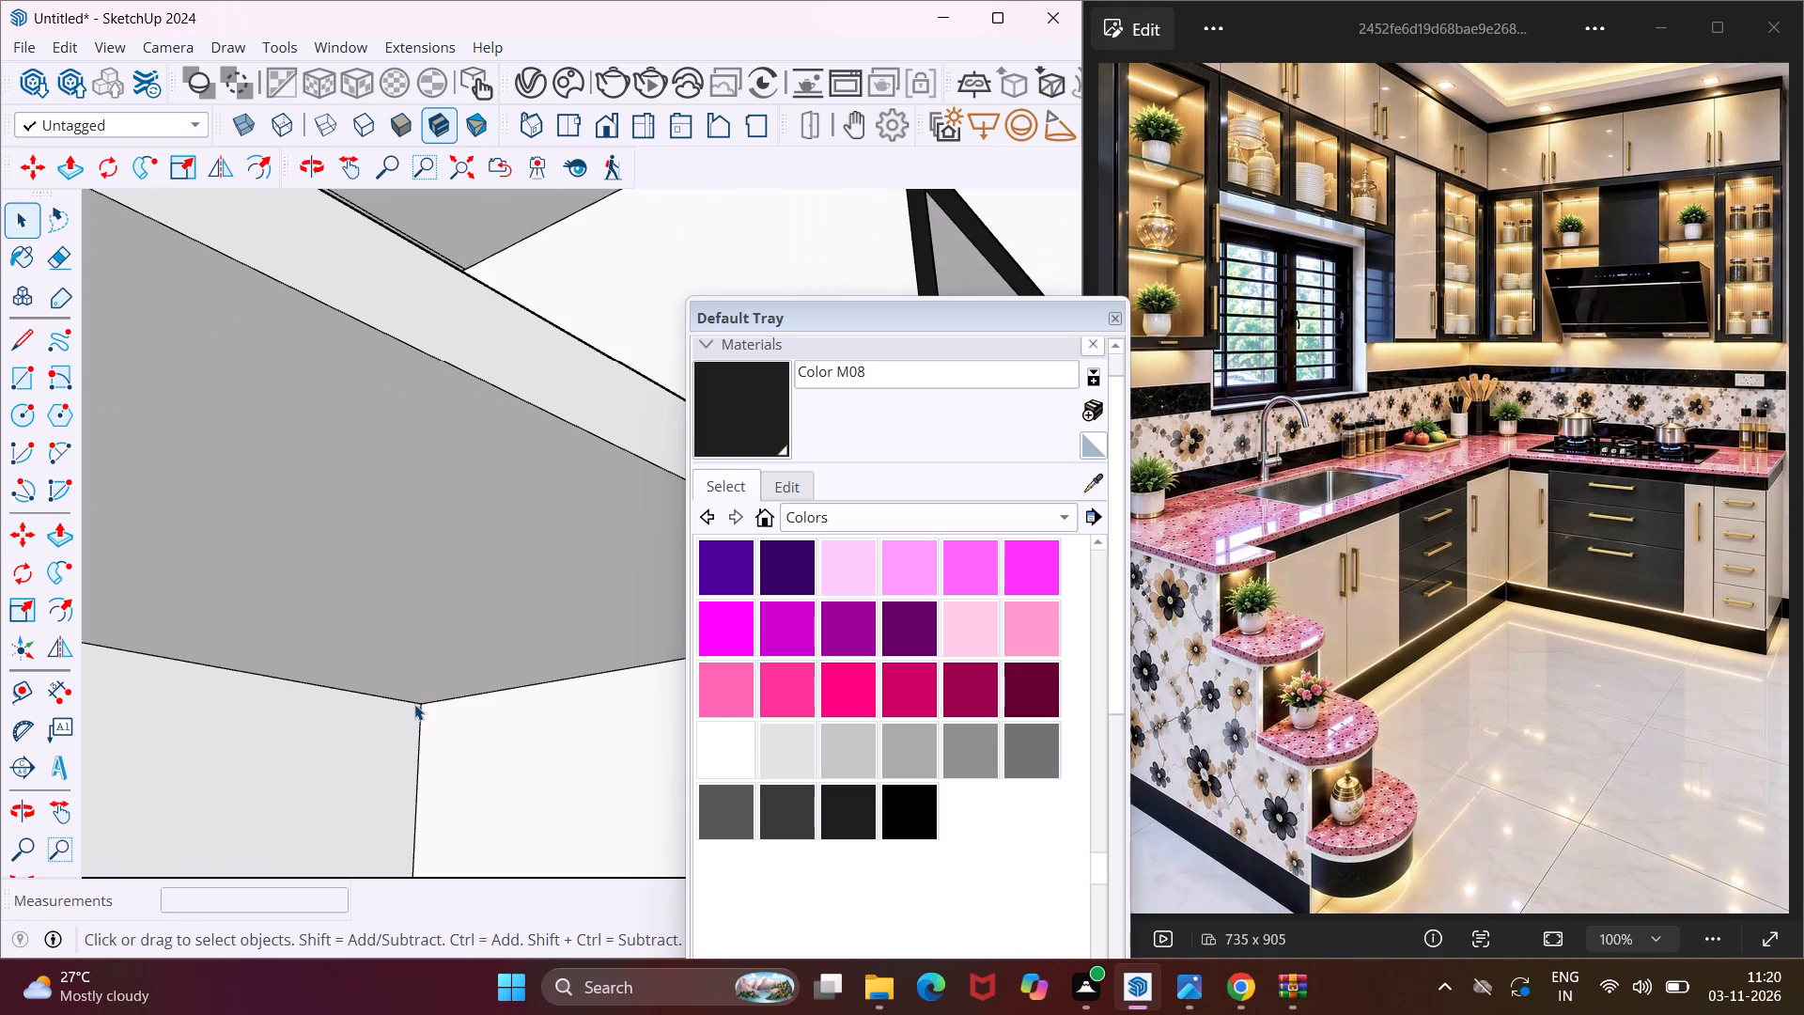
key("m")
scroll(415, 708, "up", 4)
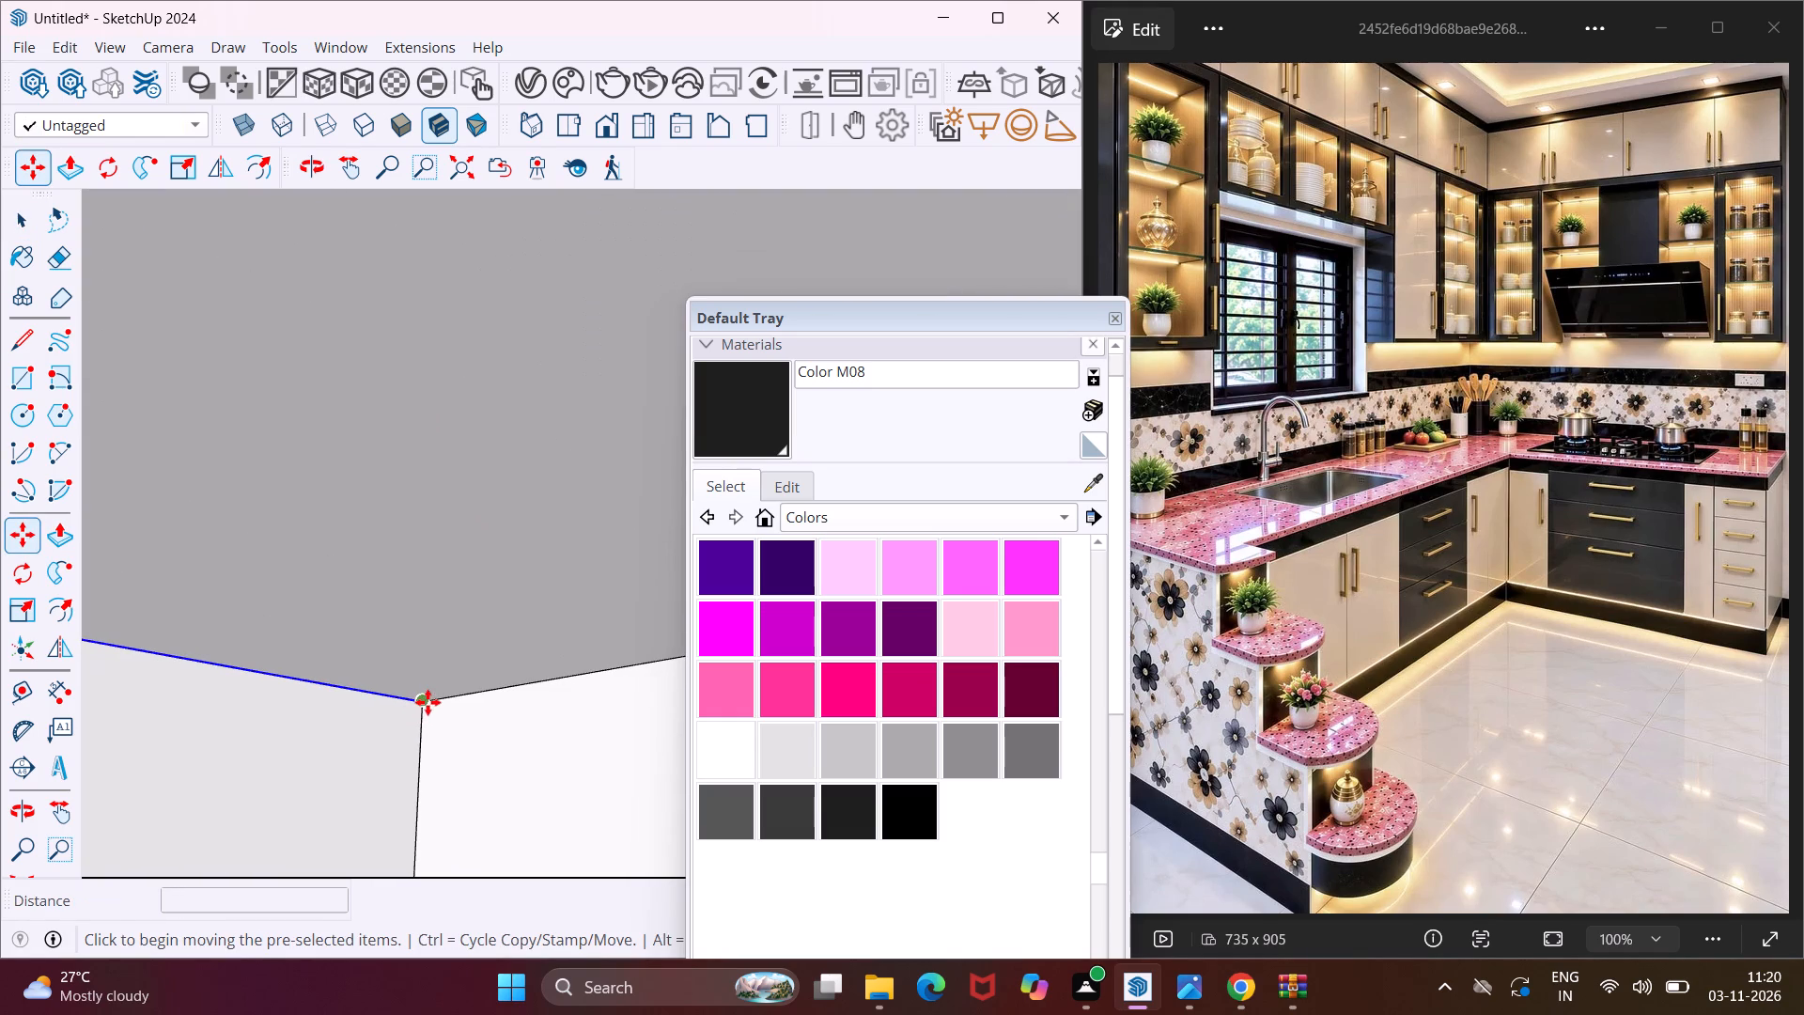
left_click(424, 702)
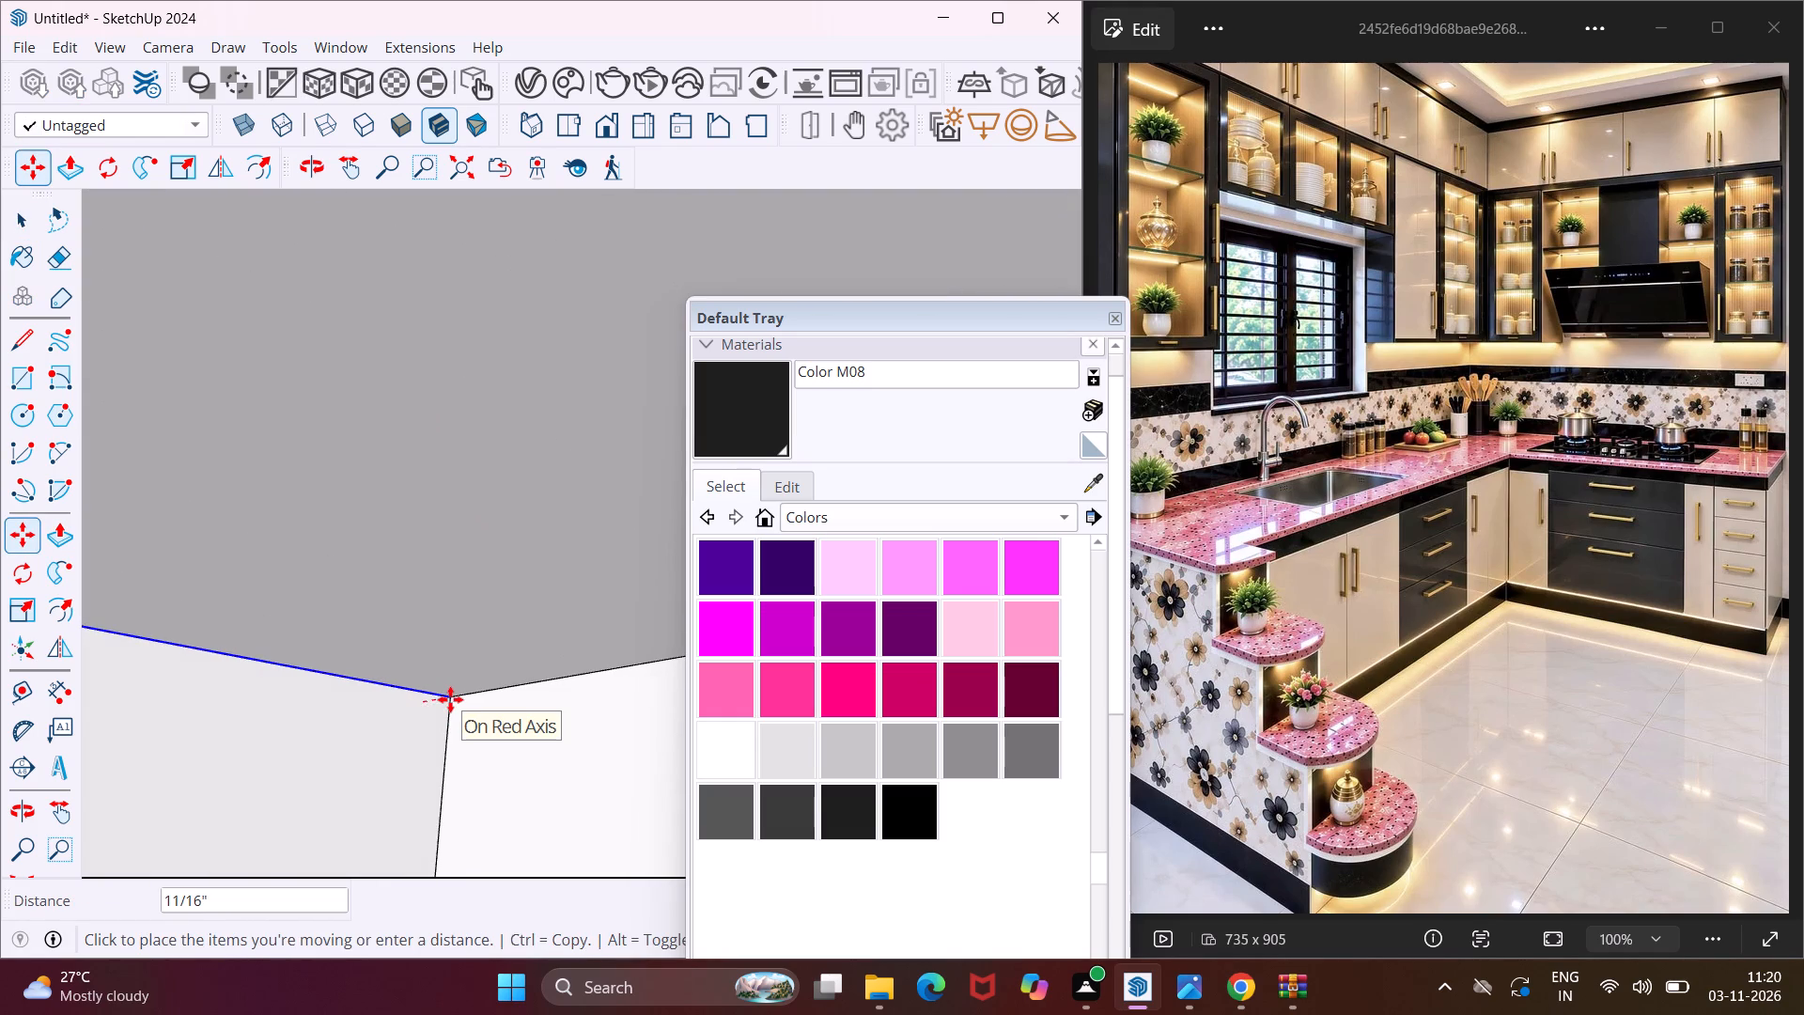
type("1\"")
key("Return")
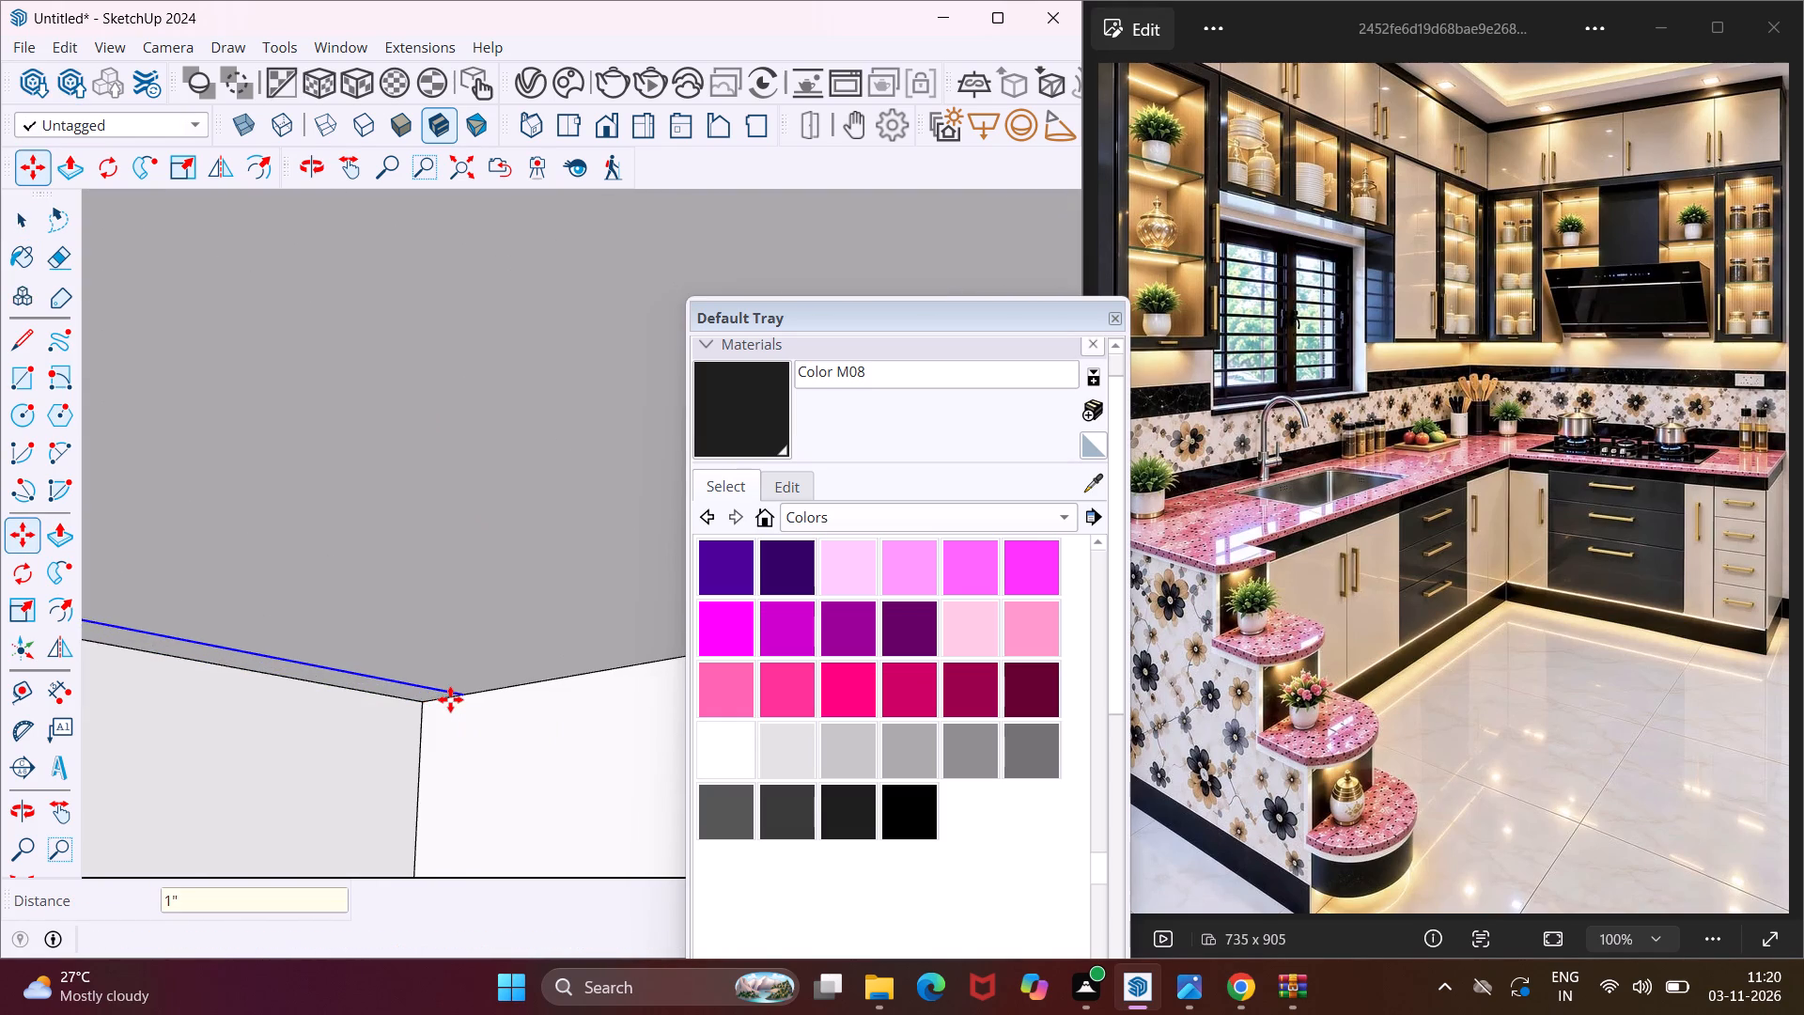
scroll(450, 699, "down", 18)
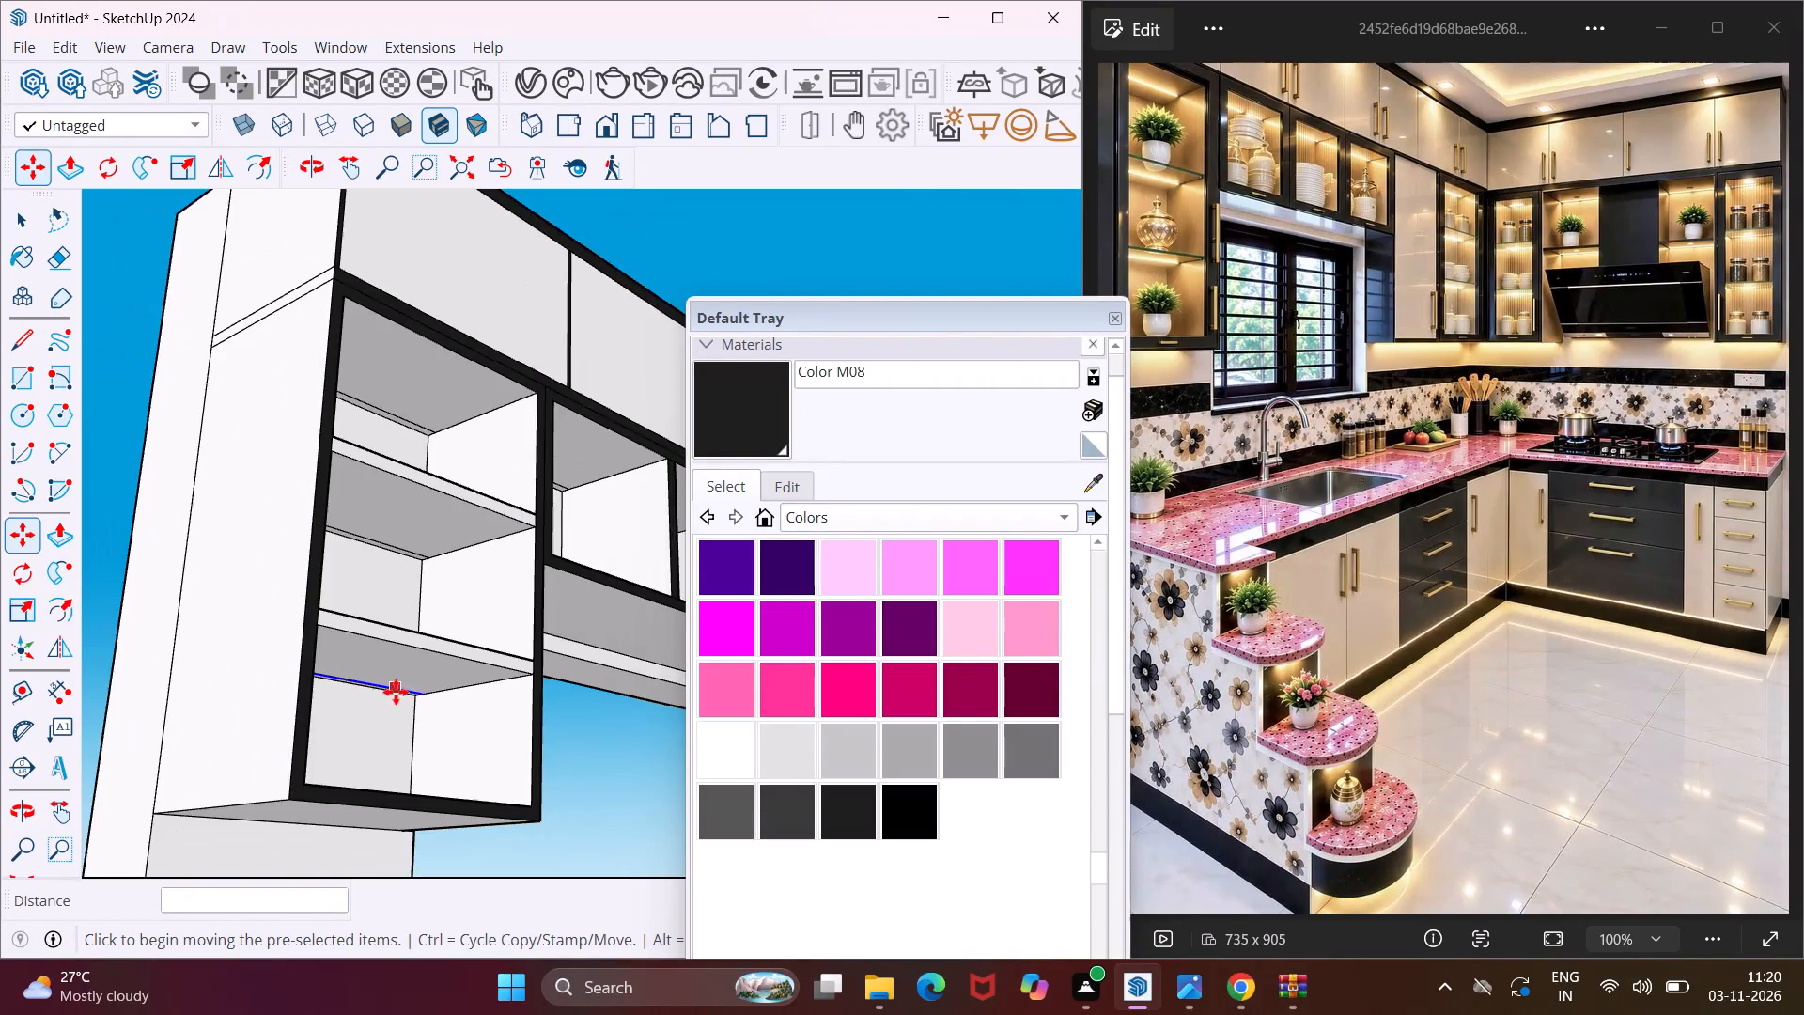
scroll(392, 693, "down", 3)
key("Escape")
key("space")
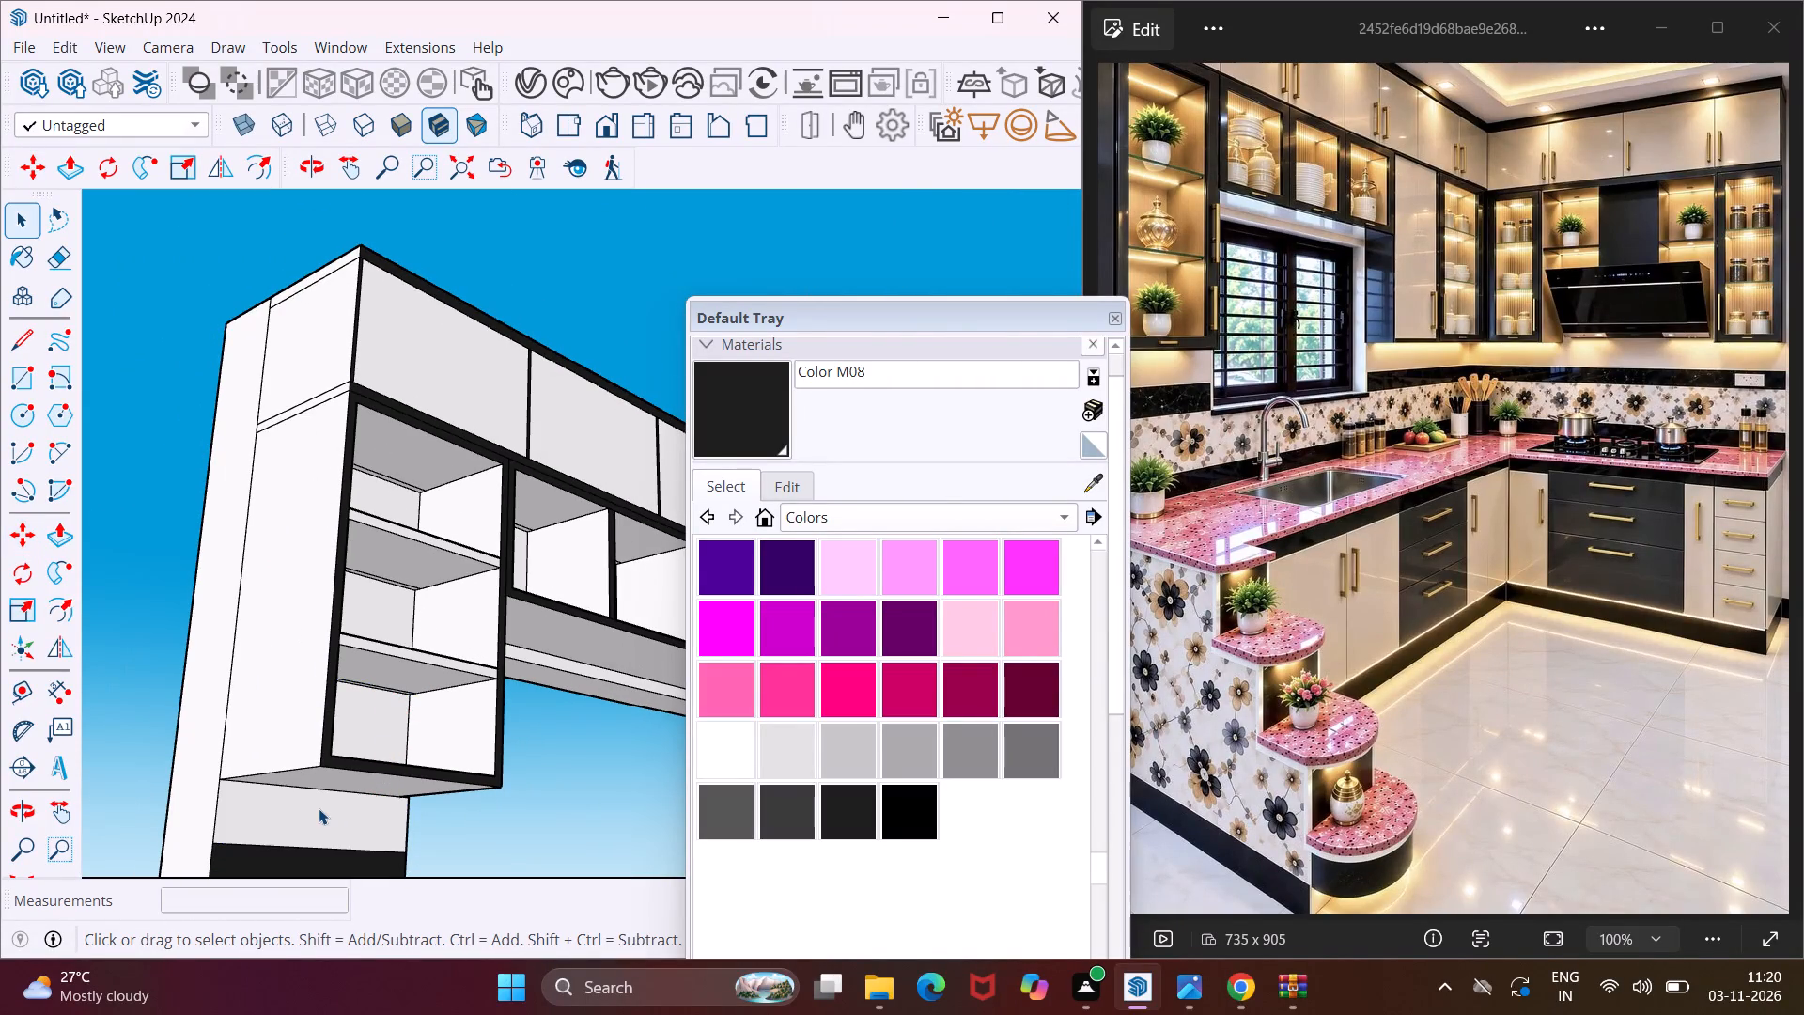
Copy the back edge of the tall open shelf unit's outer bottom face 1" forward from the wall.
scroll(288, 808, "up", 8)
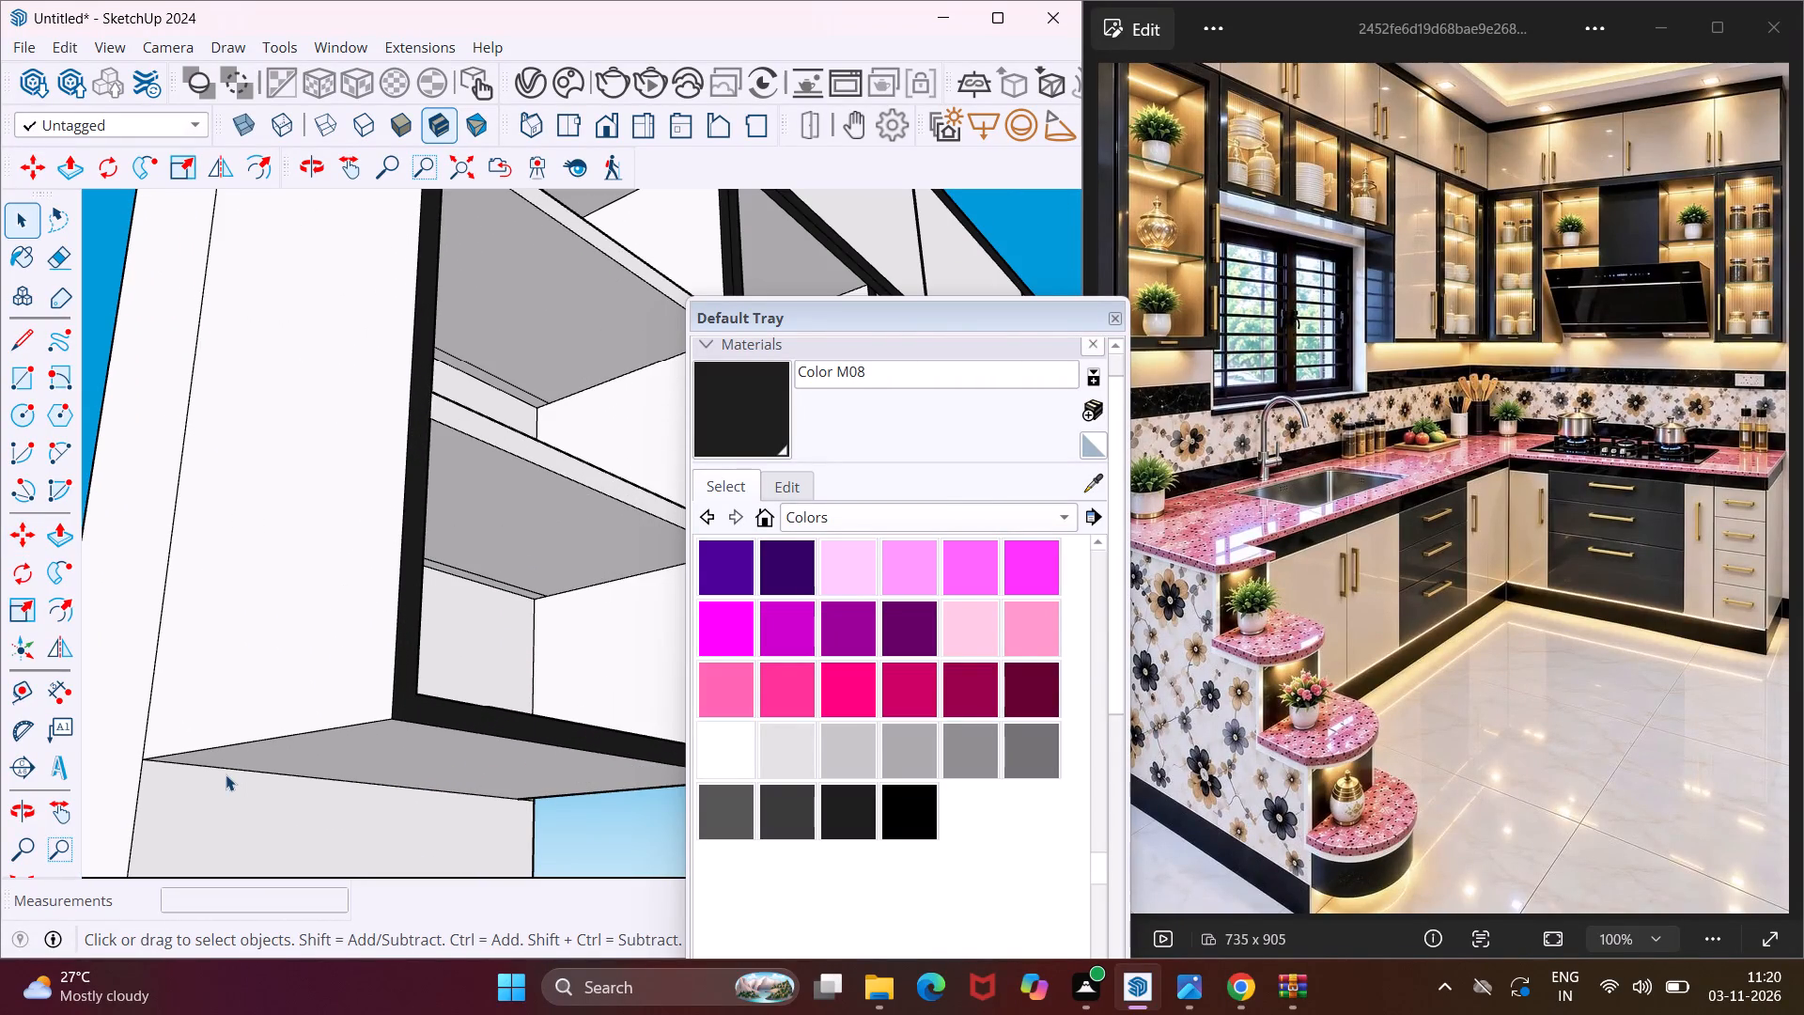
left_click(222, 771)
key("m")
scroll(189, 768, "up", 4)
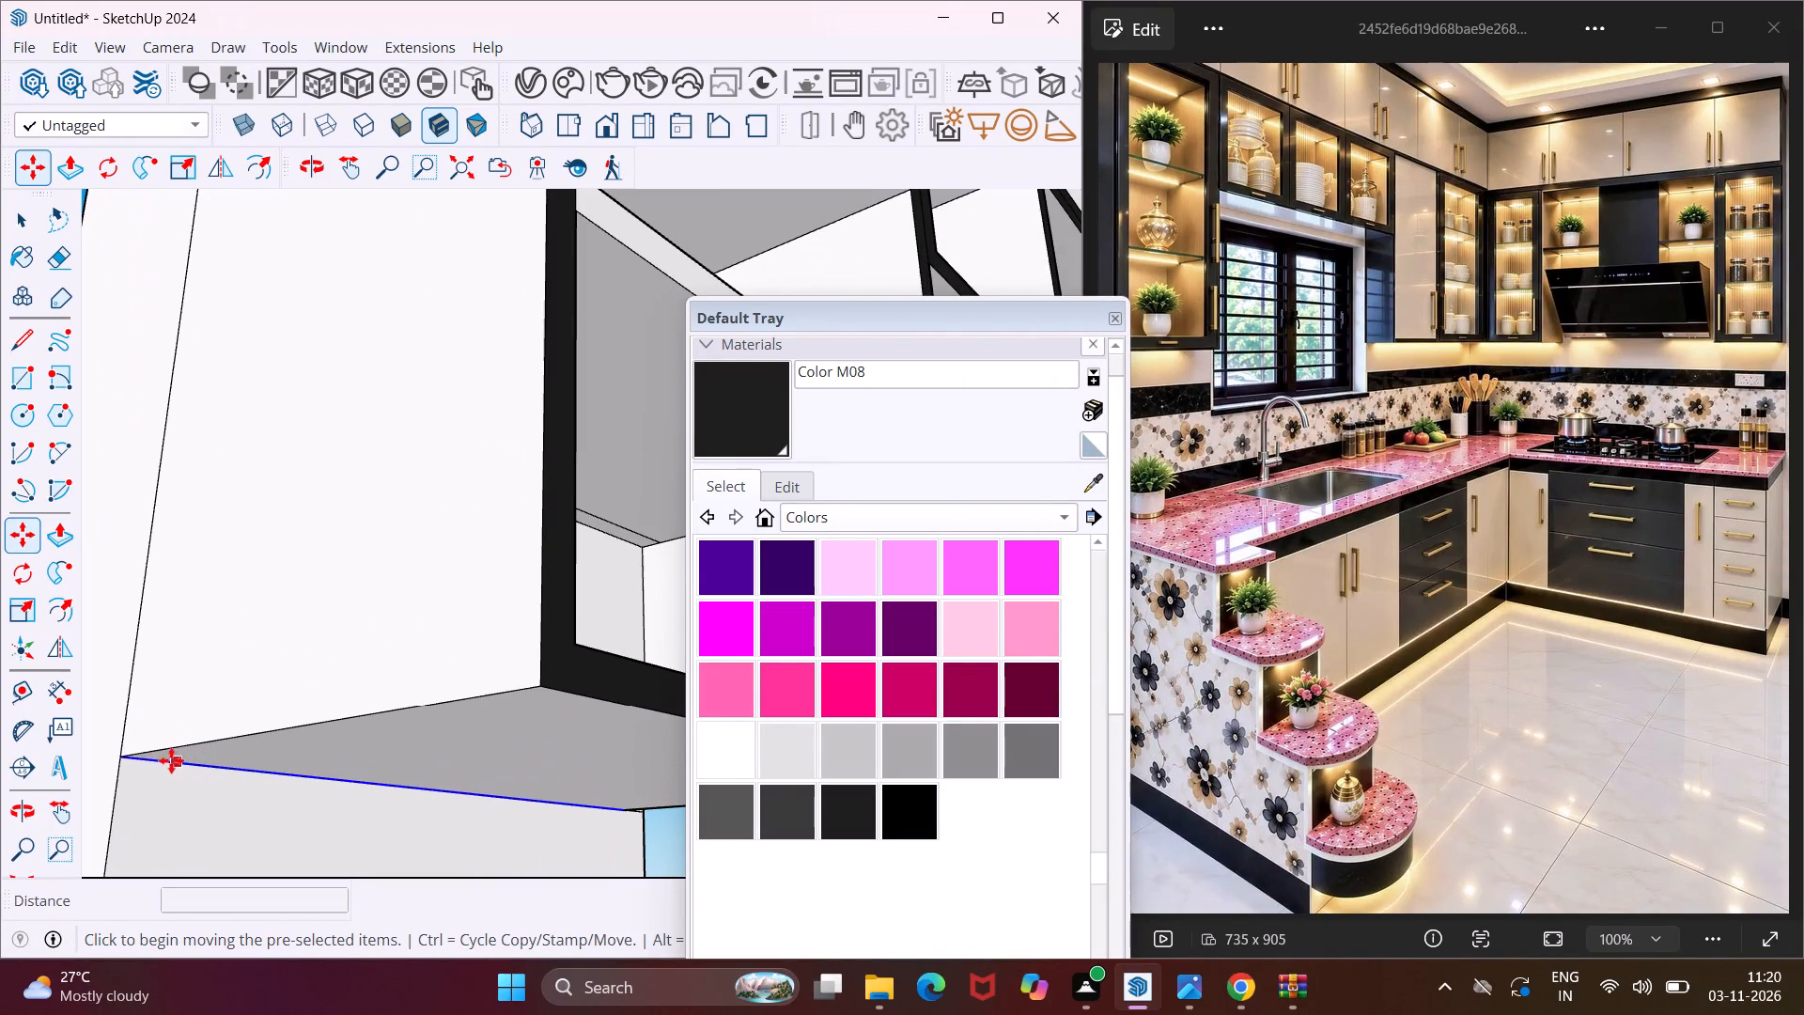
left_click(118, 756)
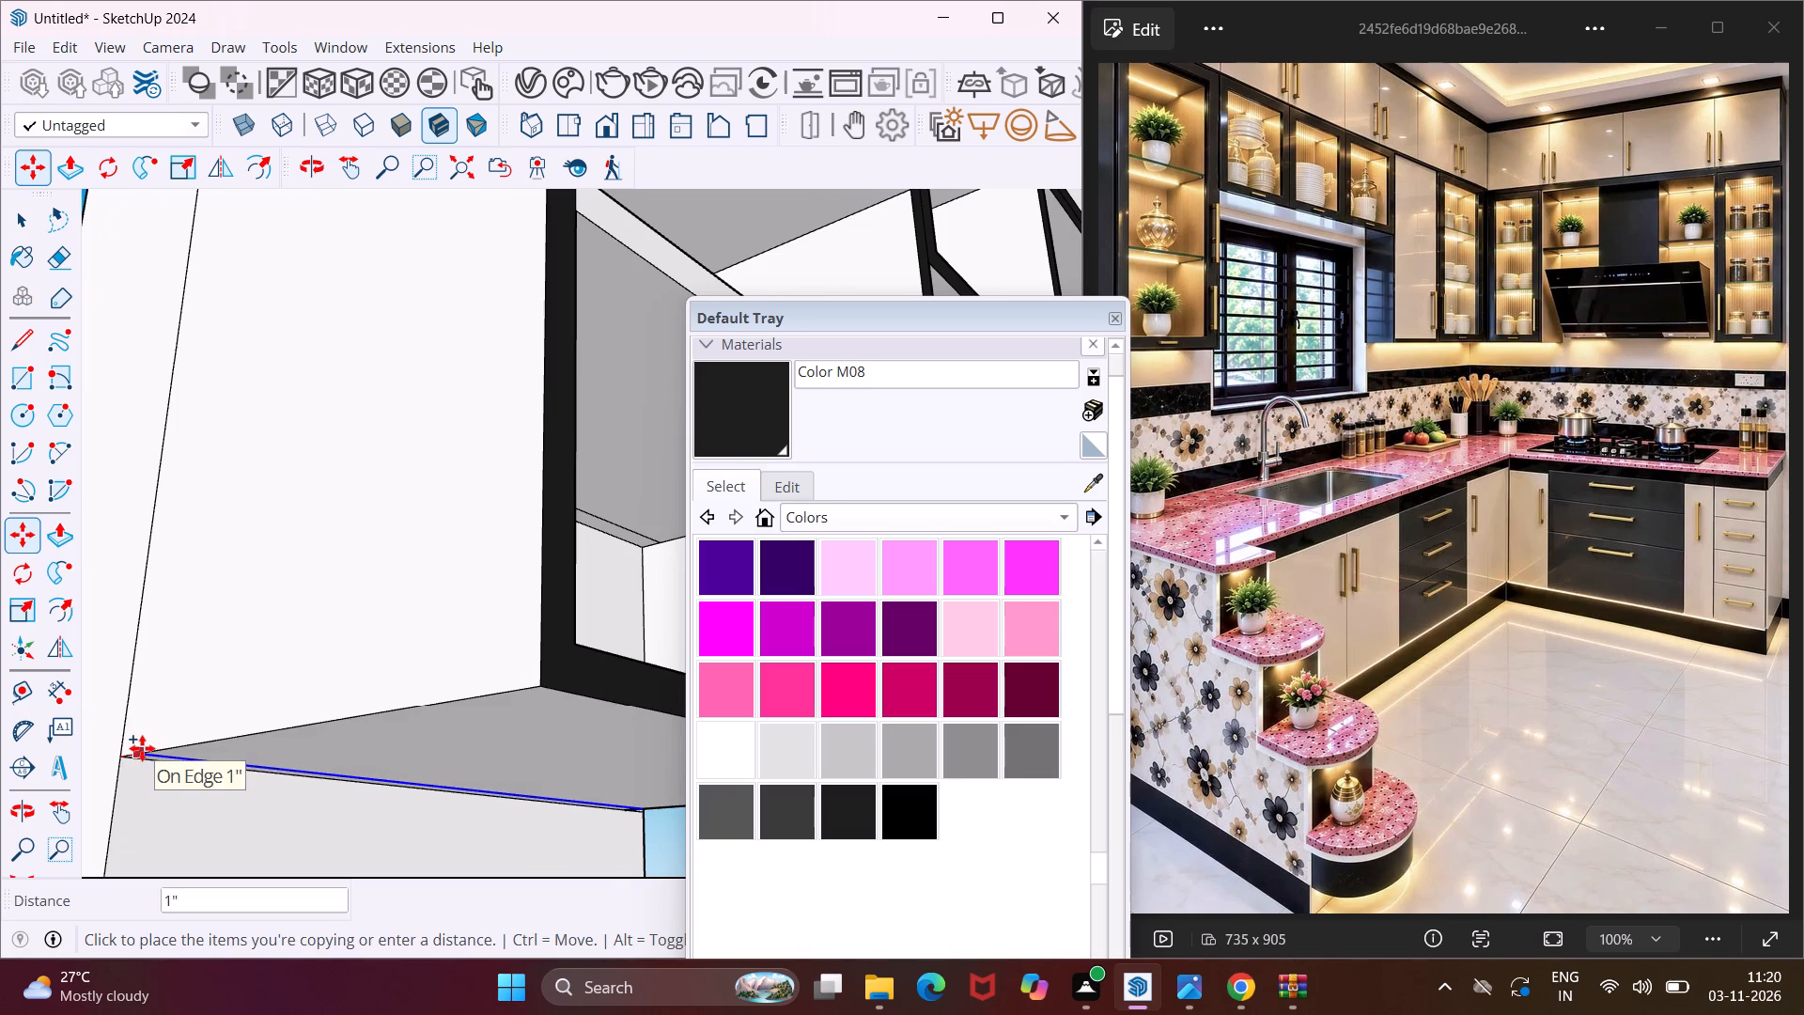
type("1\"")
key("Return")
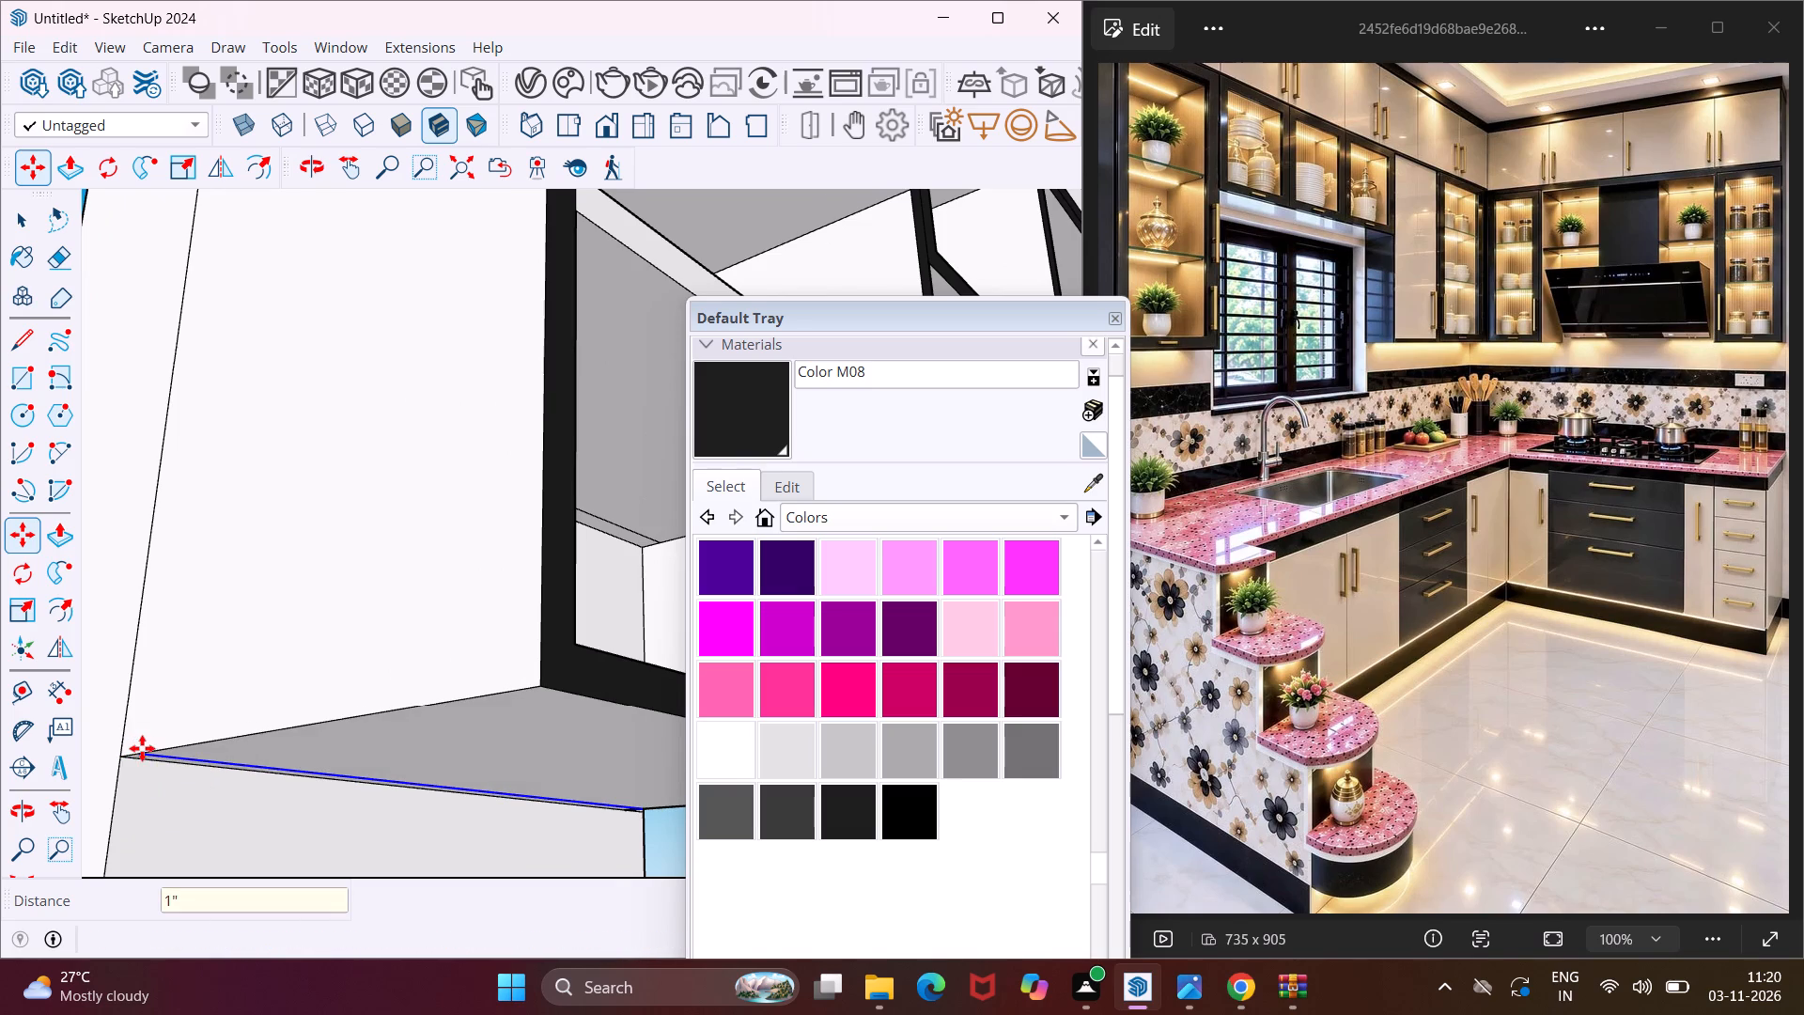
scroll(143, 748, "down", 6)
middle_click_drag(179, 758, 101, 826)
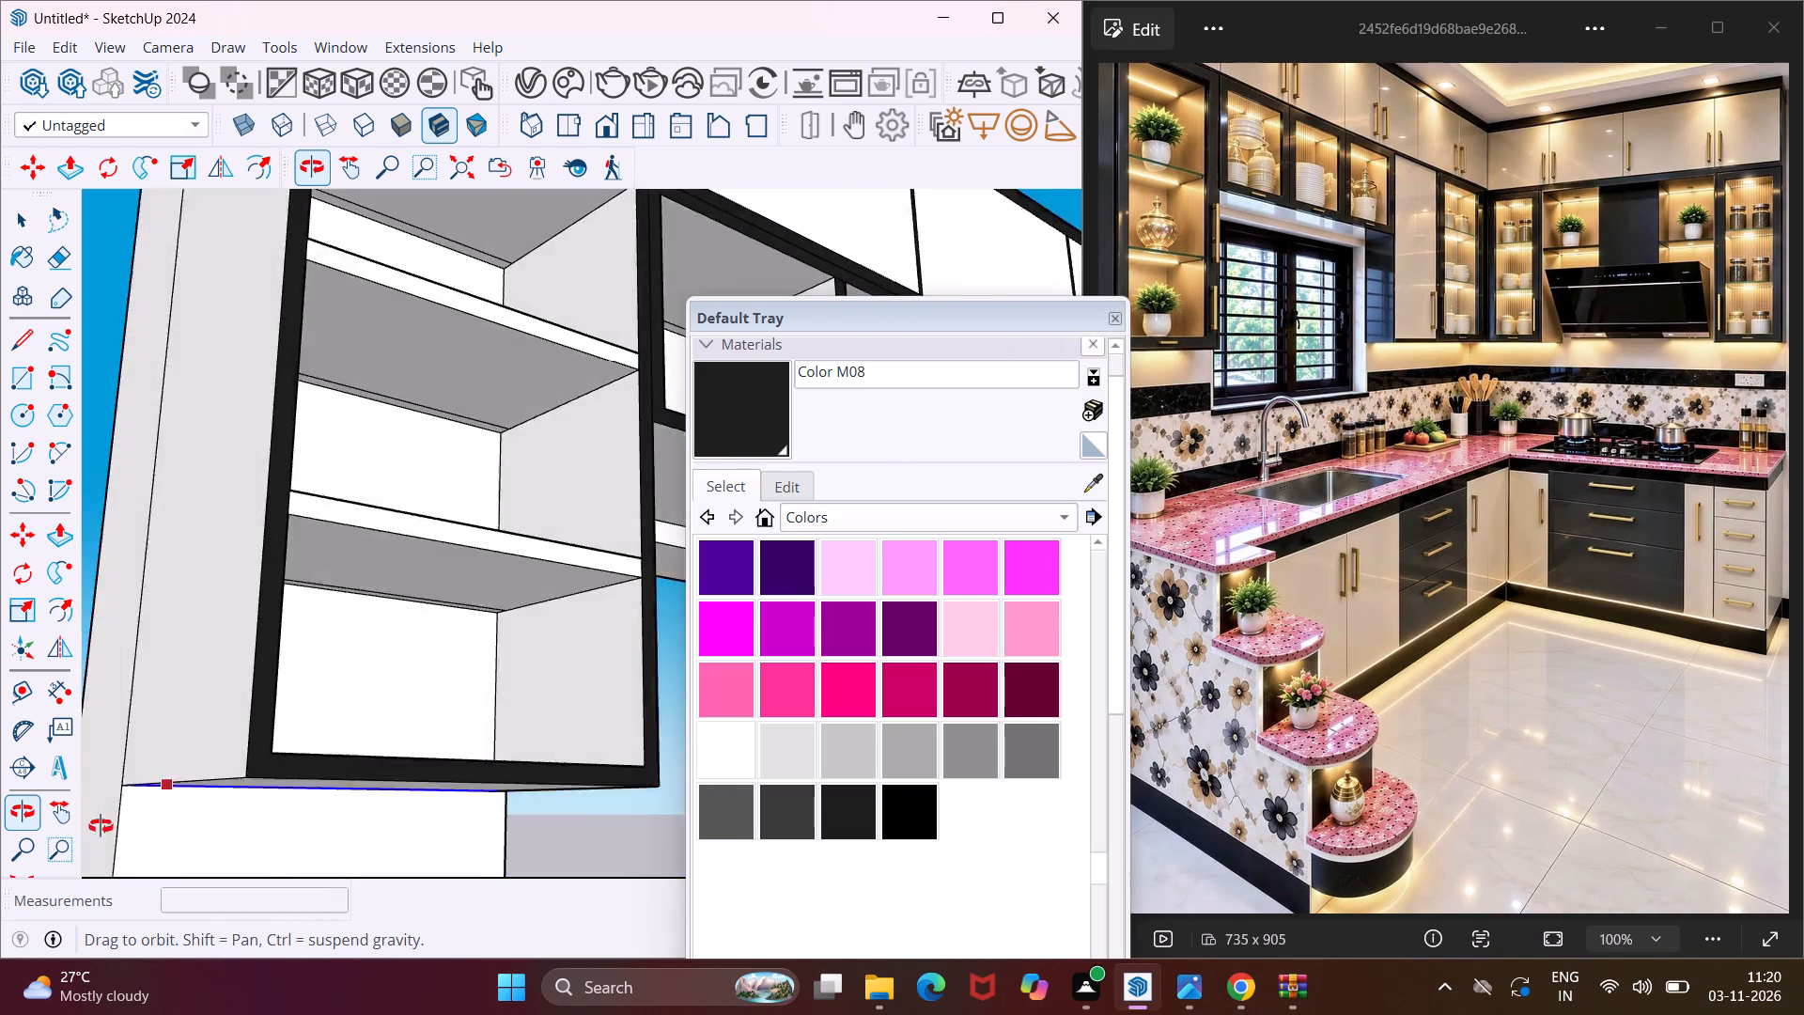
middle_click_drag(101, 826, 103, 836)
scroll(99, 836, "down", 16)
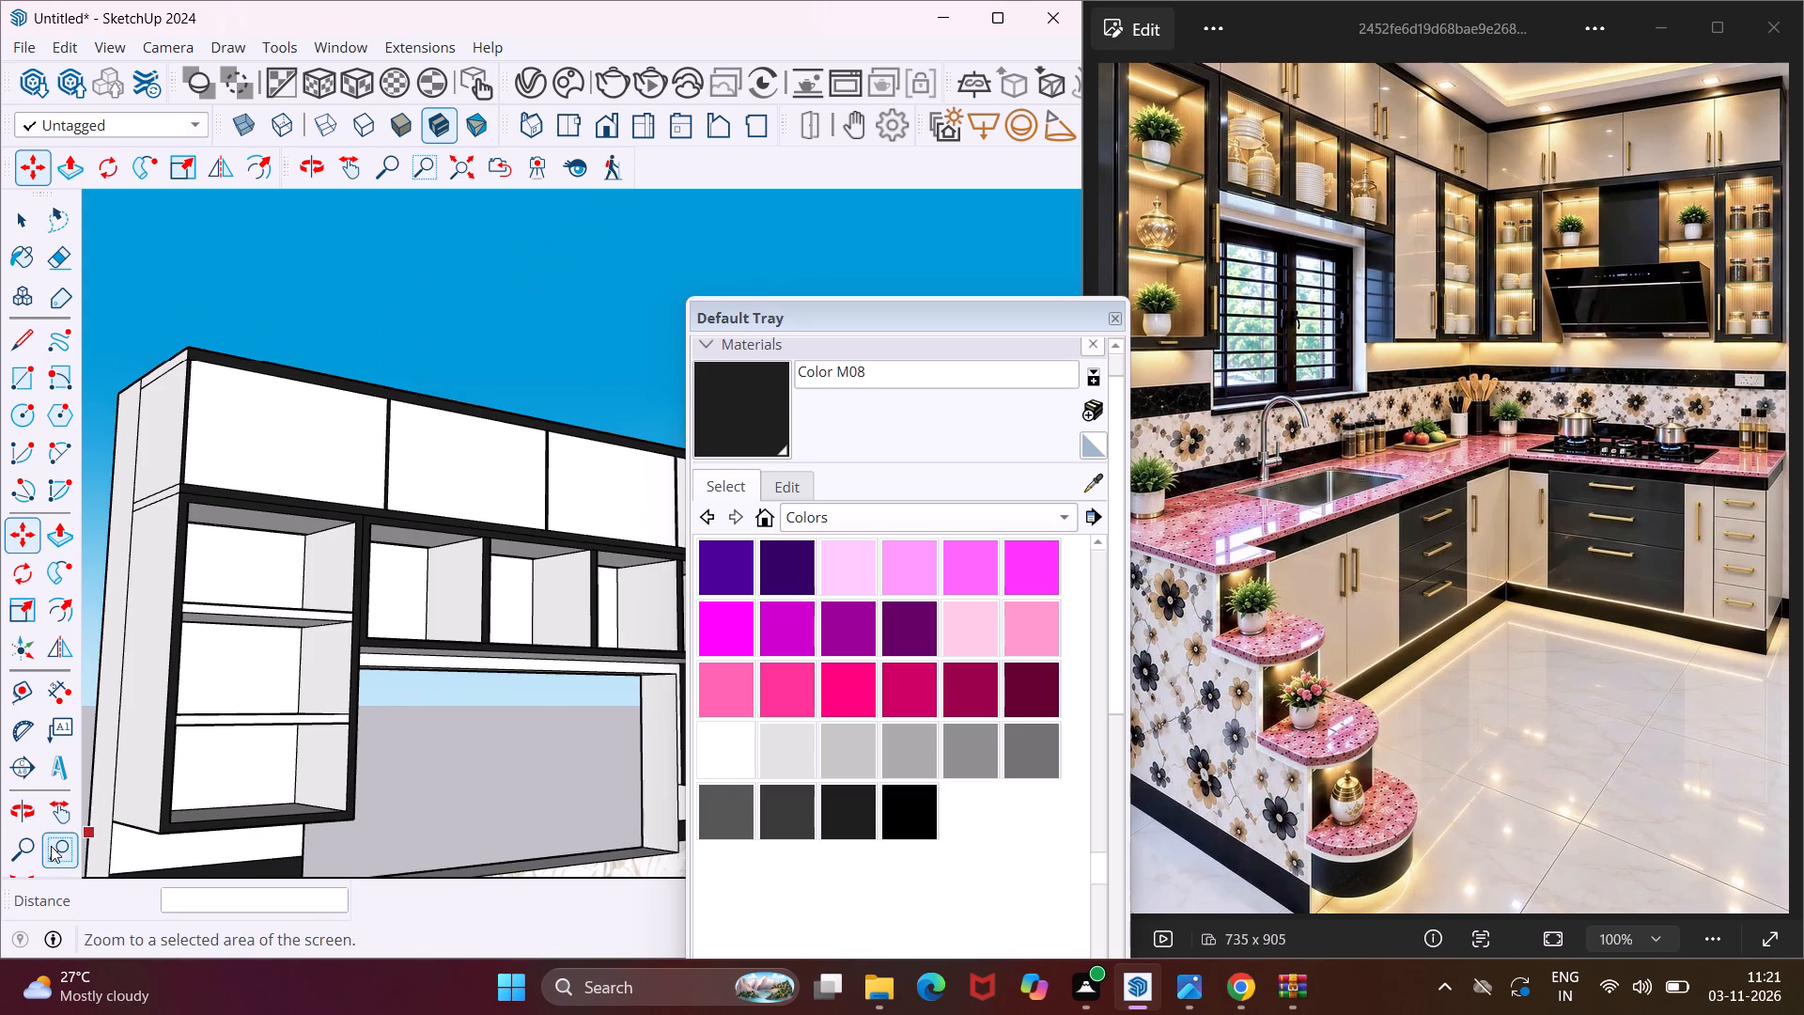
scroll(51, 846, "down", 1)
scroll(176, 749, "down", 9)
key("Escape")
key("space")
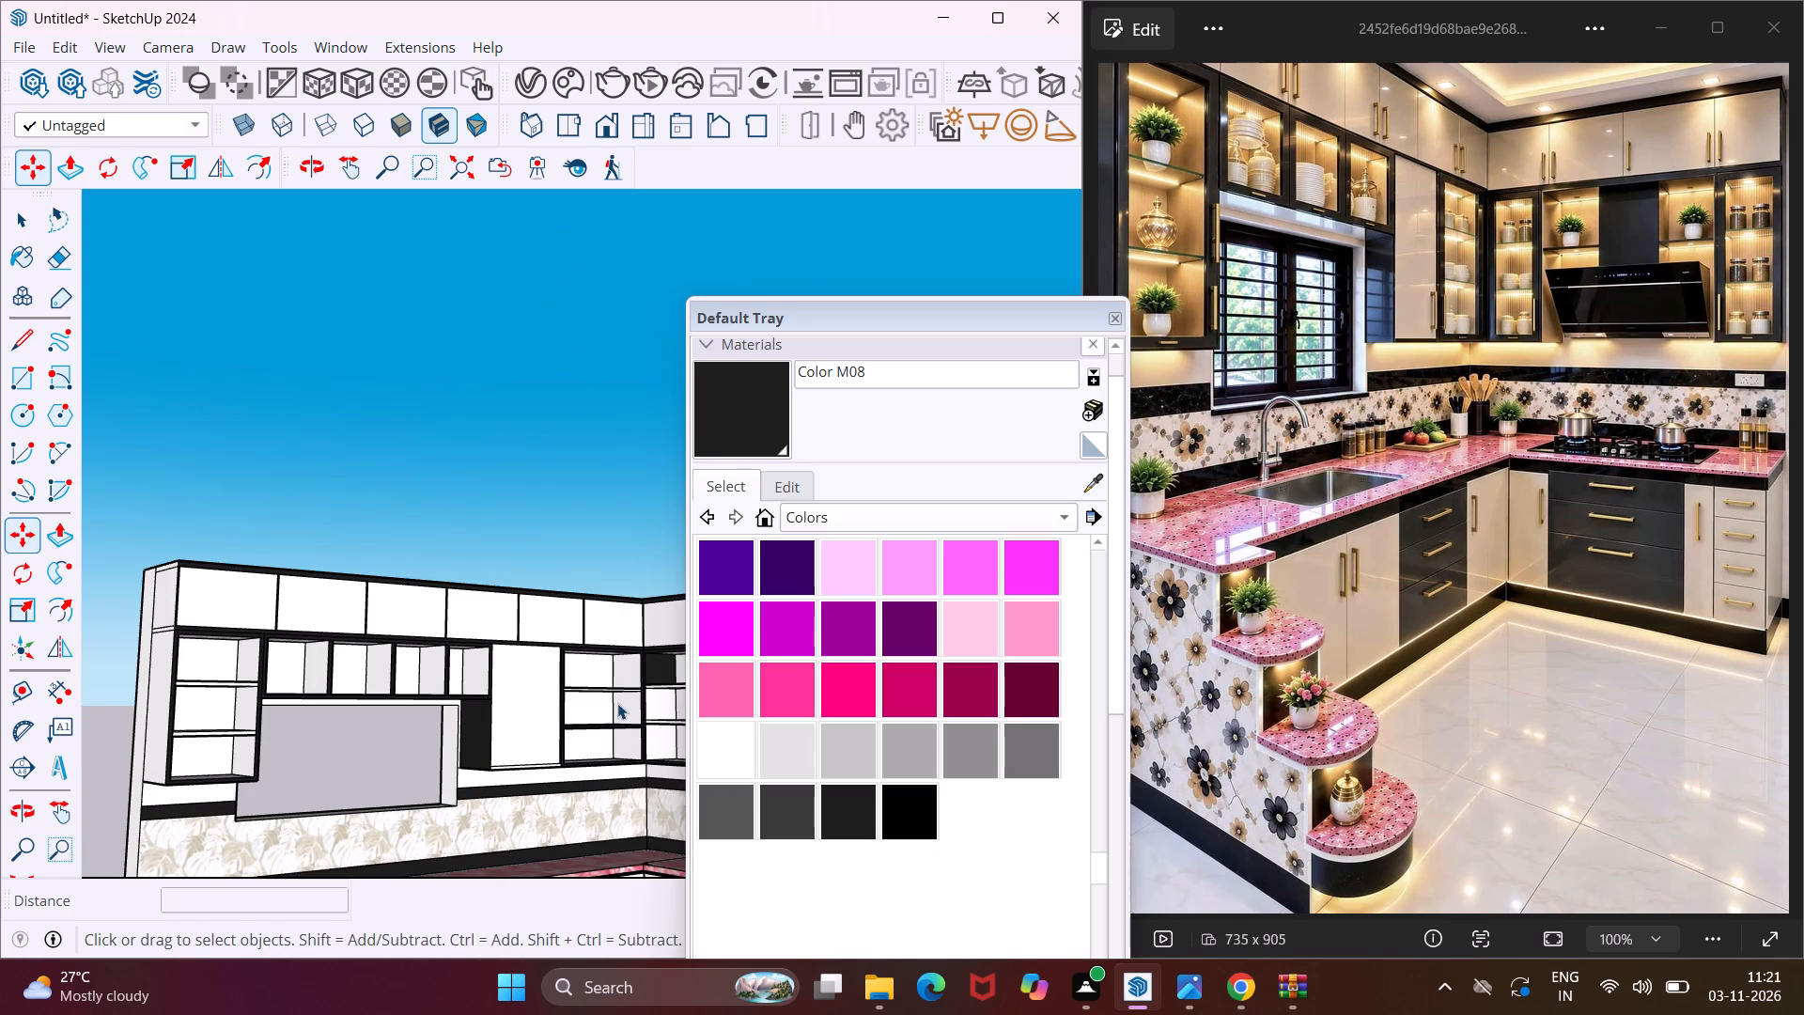
Copy the ceiling's back edge 1" forward in the top compartment of the open corner unit beside the closed wall cabinet.
scroll(618, 693, "up", 10)
middle_click_drag(618, 693, 505, 635)
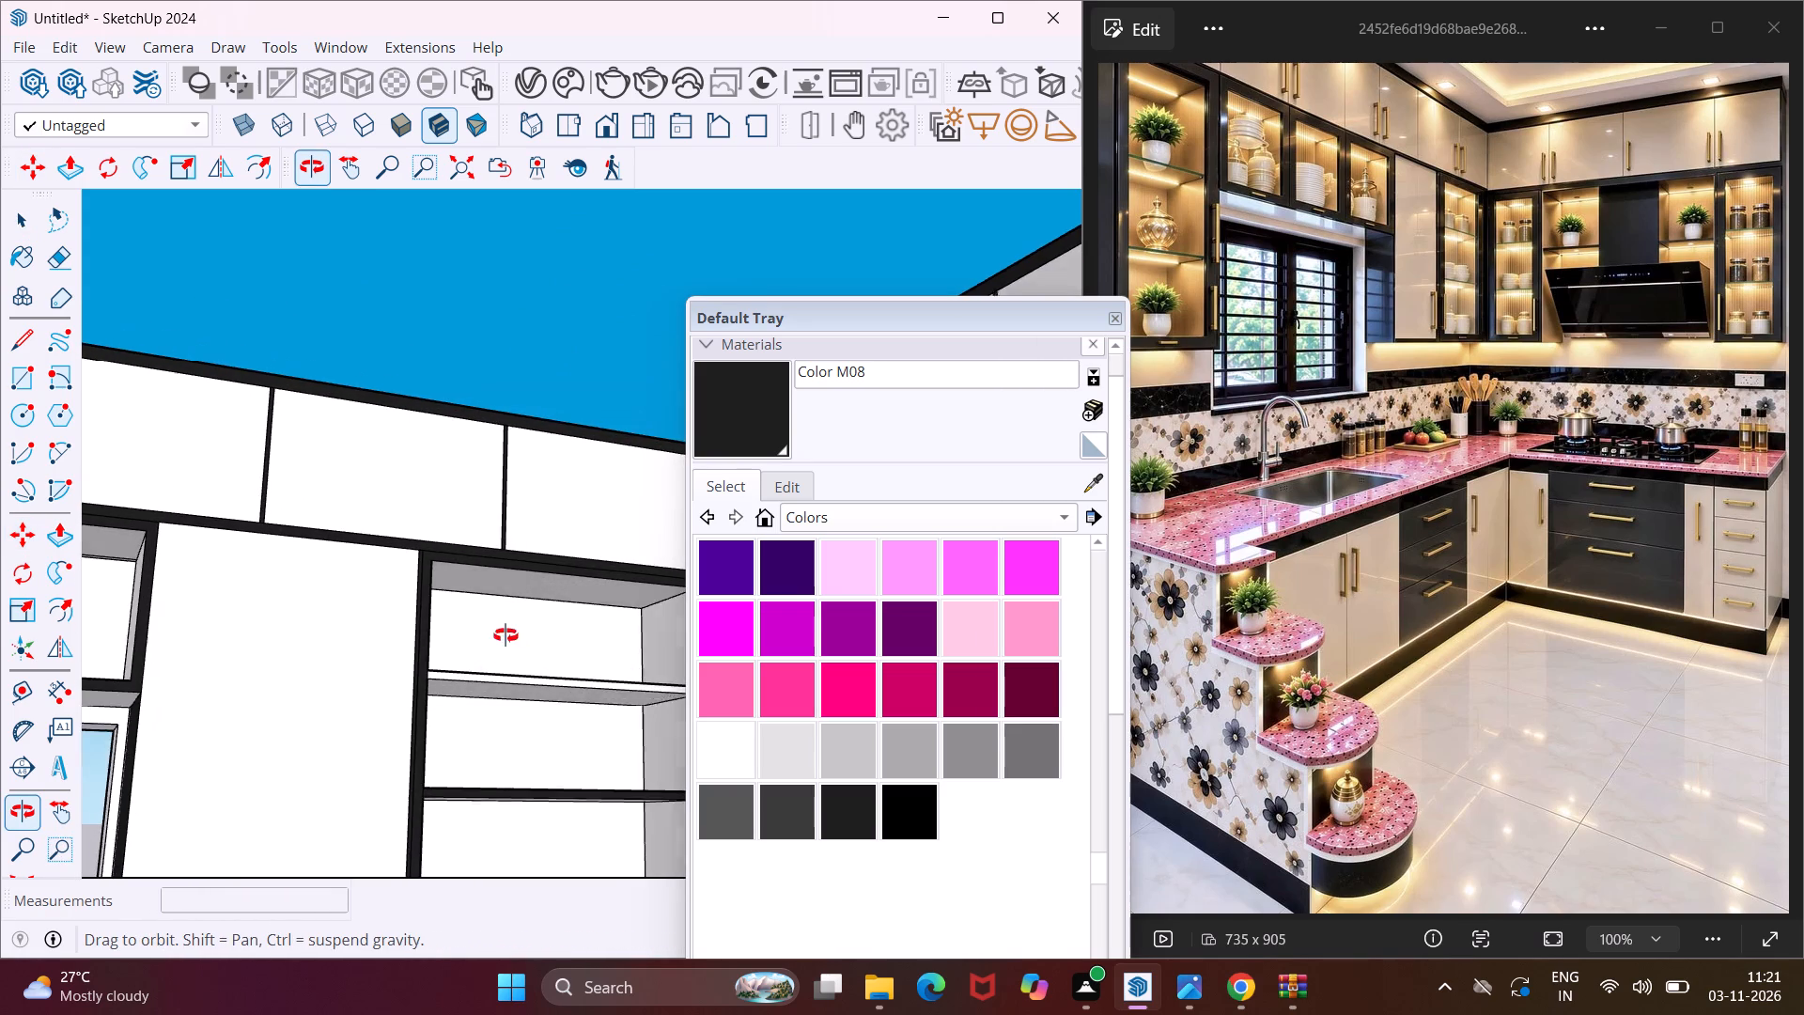
middle_click_drag(505, 635, 508, 602)
scroll(522, 601, "up", 3)
left_click(524, 606)
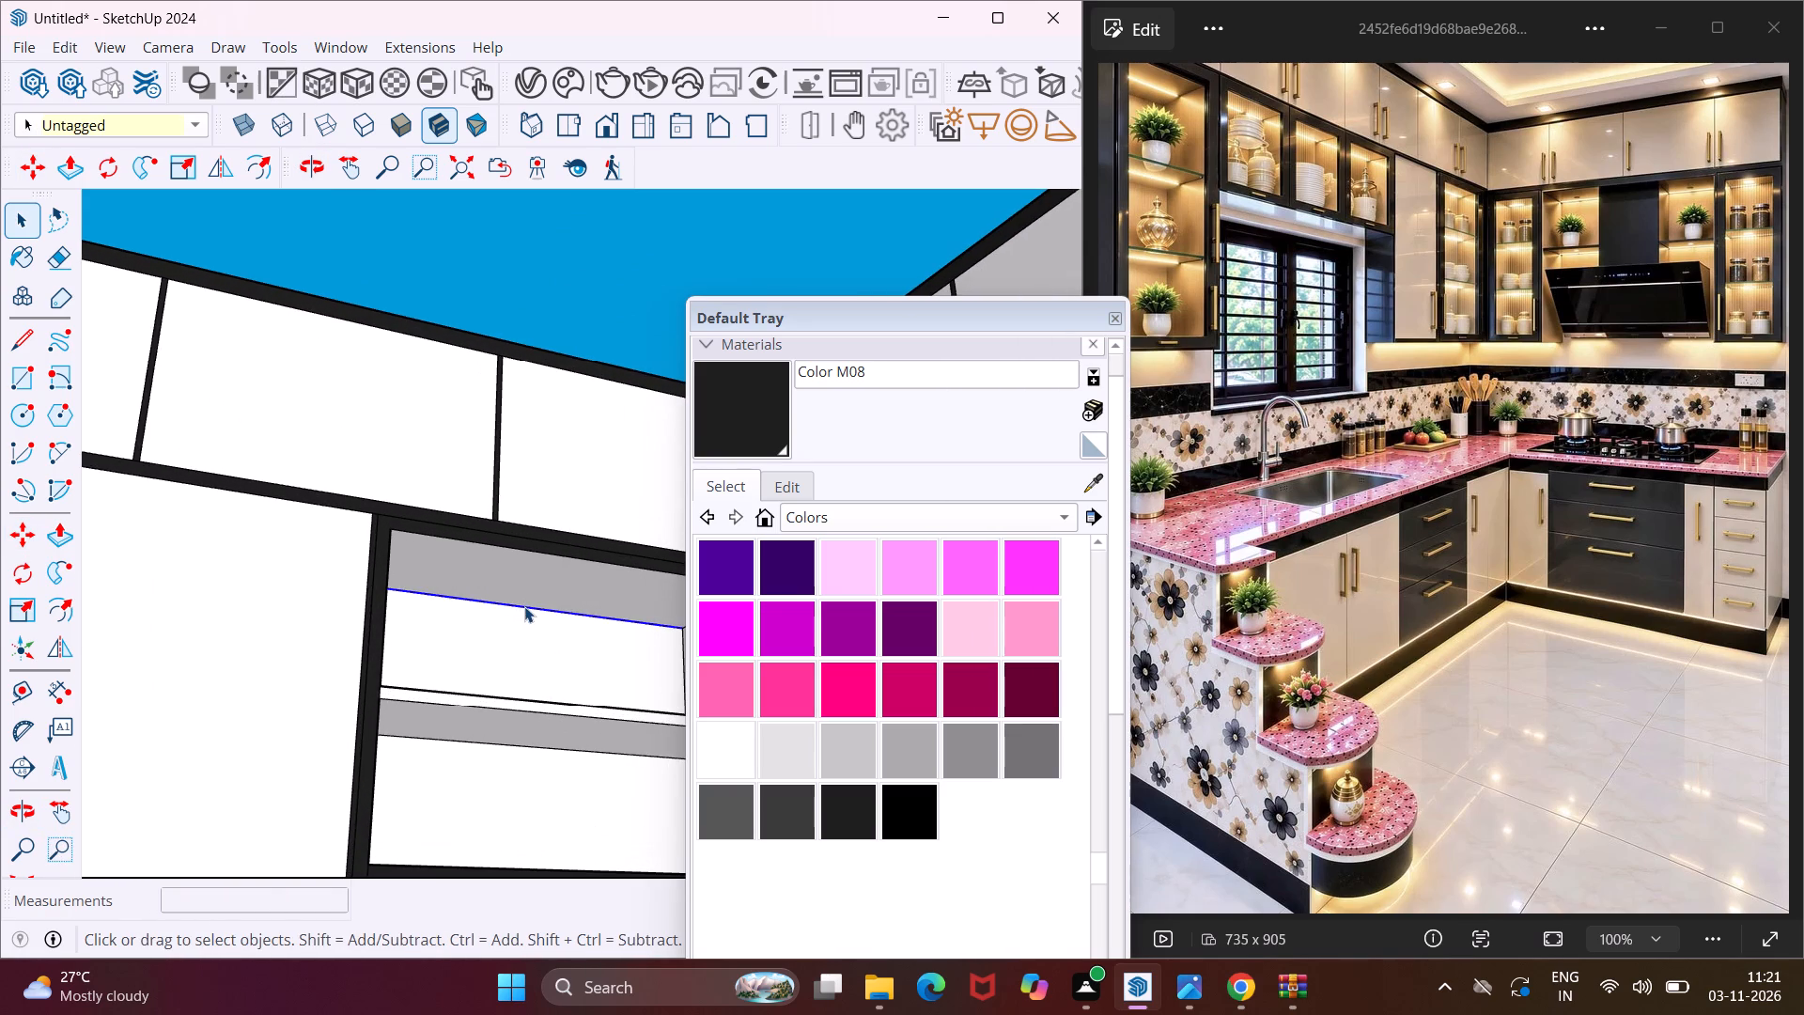
key("m")
middle_click_drag(524, 606, 651, 643)
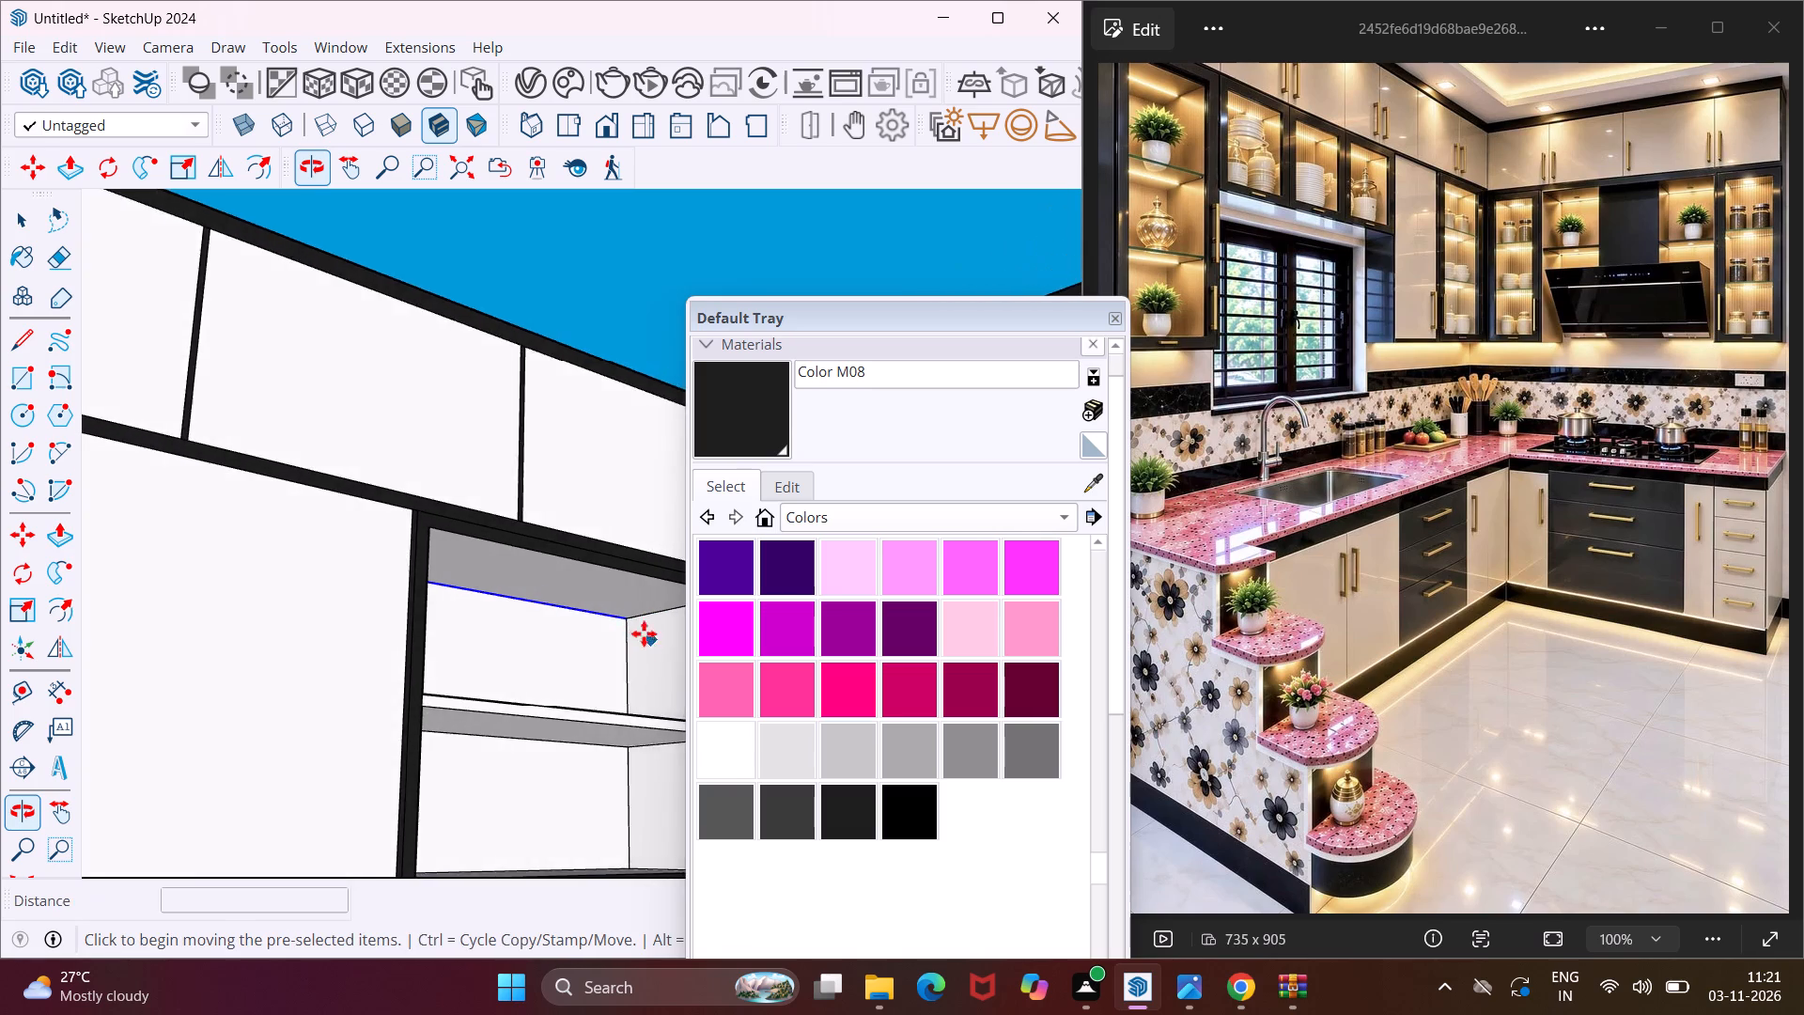
scroll(642, 631, "up", 4)
left_click(617, 614)
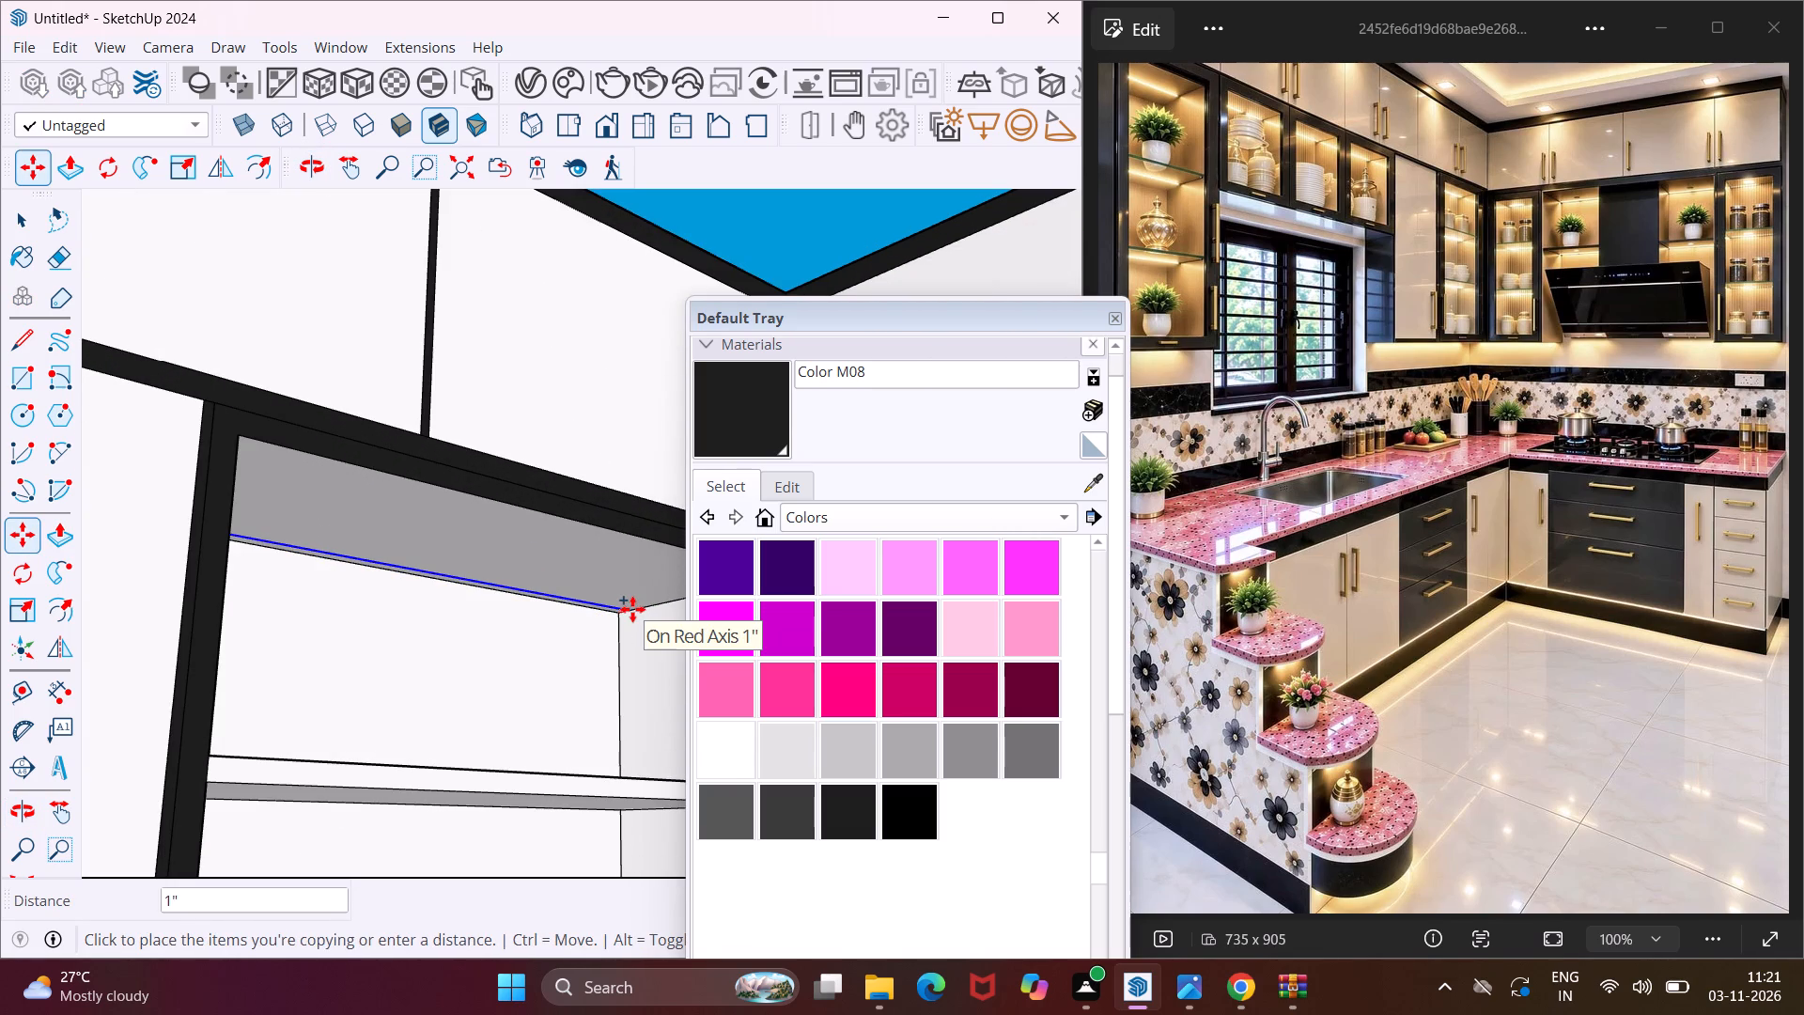
scroll(633, 609, "up", 4)
left_click(633, 609)
scroll(466, 614, "down", 6)
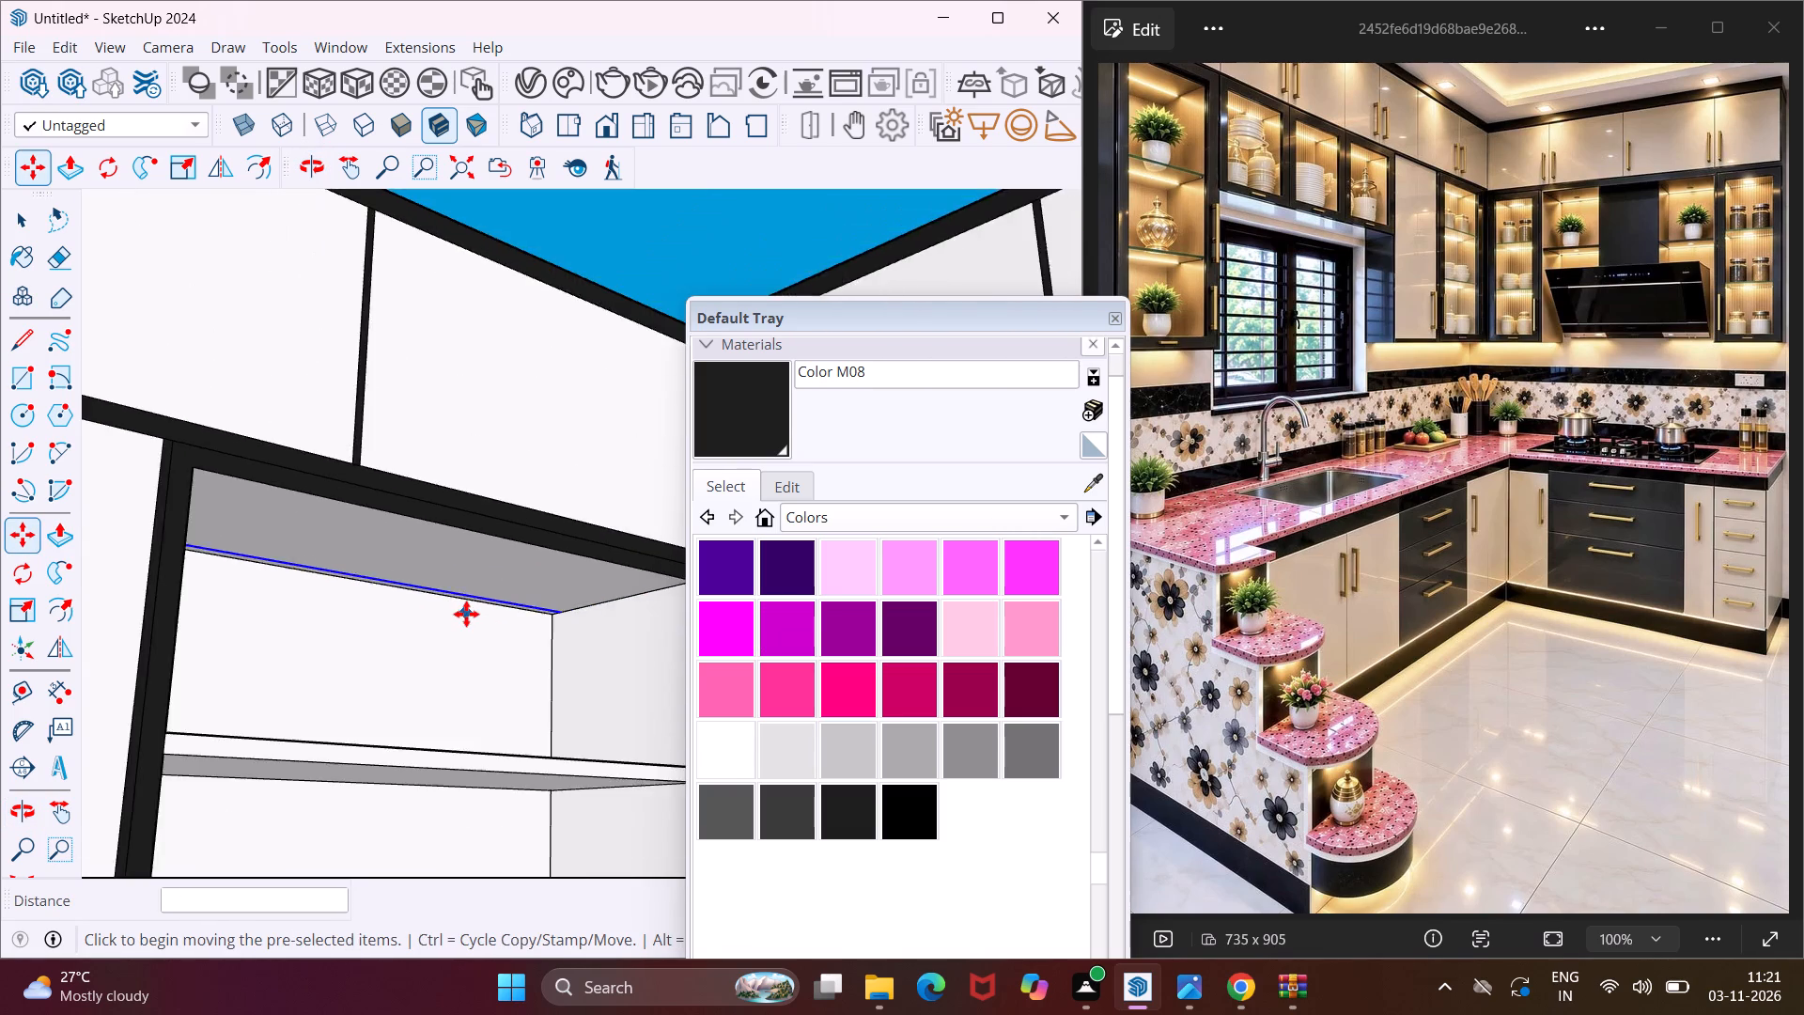
scroll(466, 614, "down", 6)
key("Escape")
key("space")
Copy the back edge of the upper shelf's underside 1" forward in the open corner unit beside the closed wall cabinet.
scroll(515, 757, "up", 6)
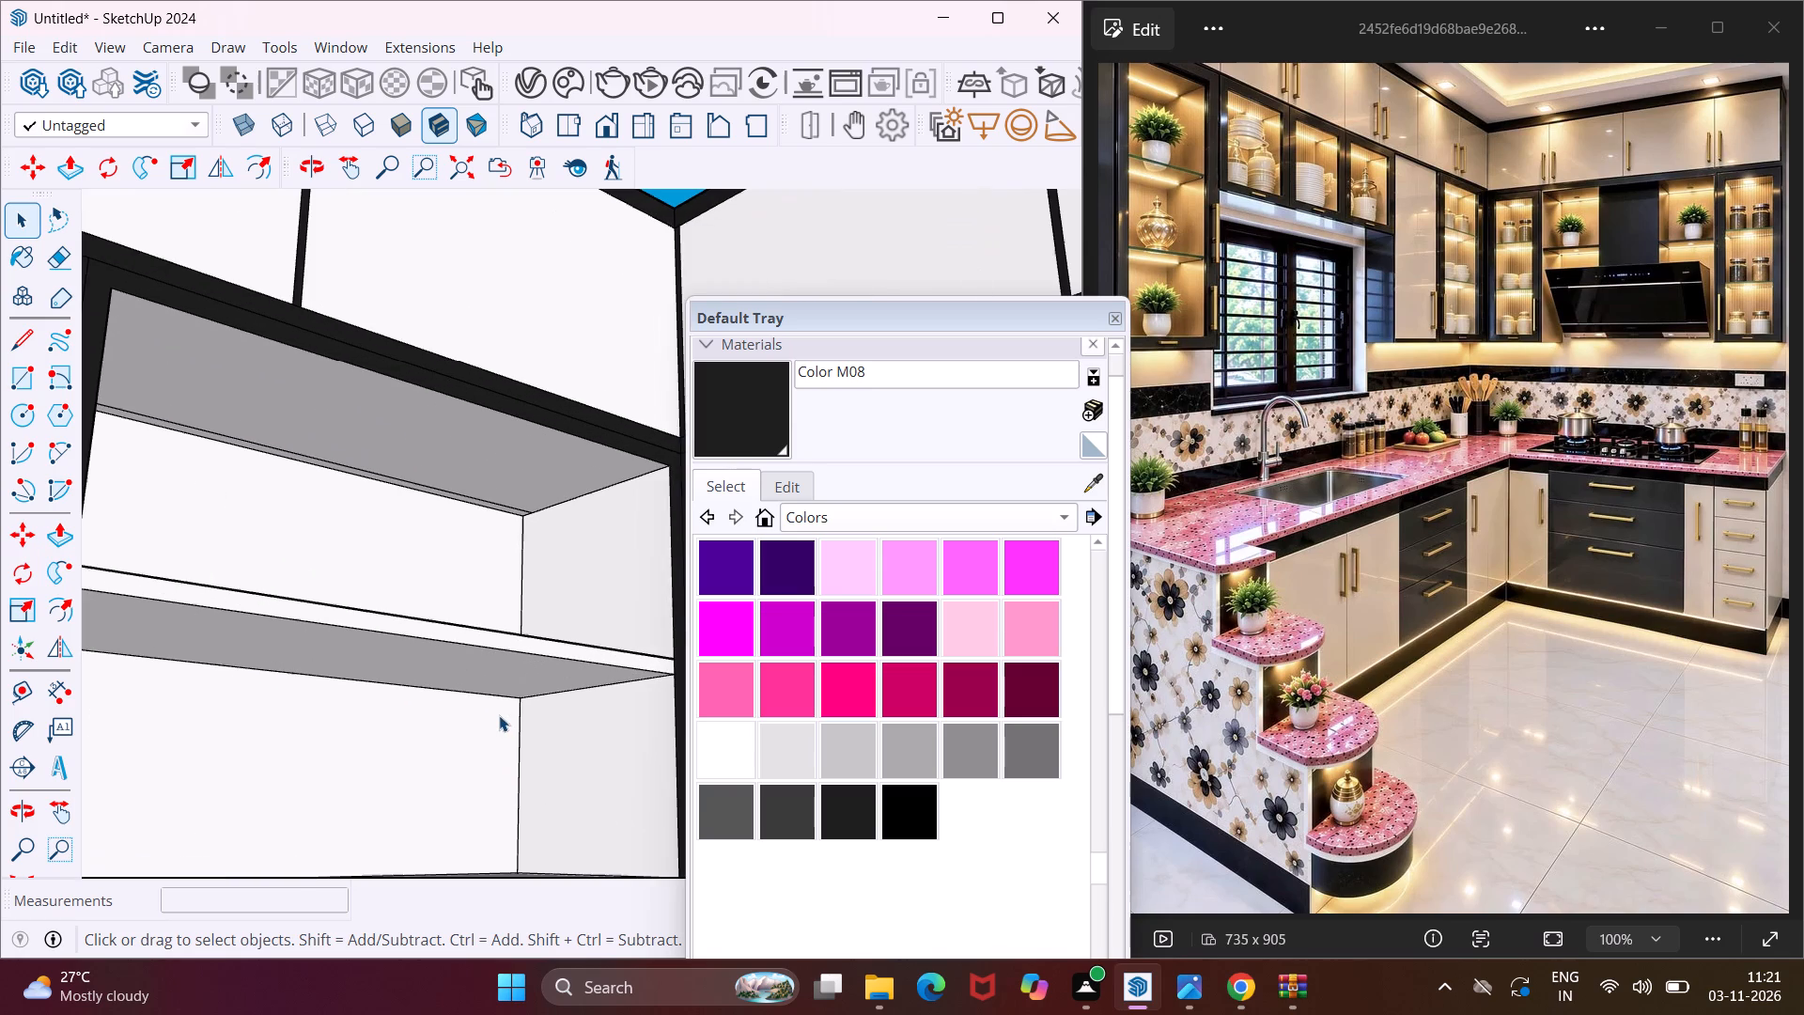
left_click(496, 696)
key("m")
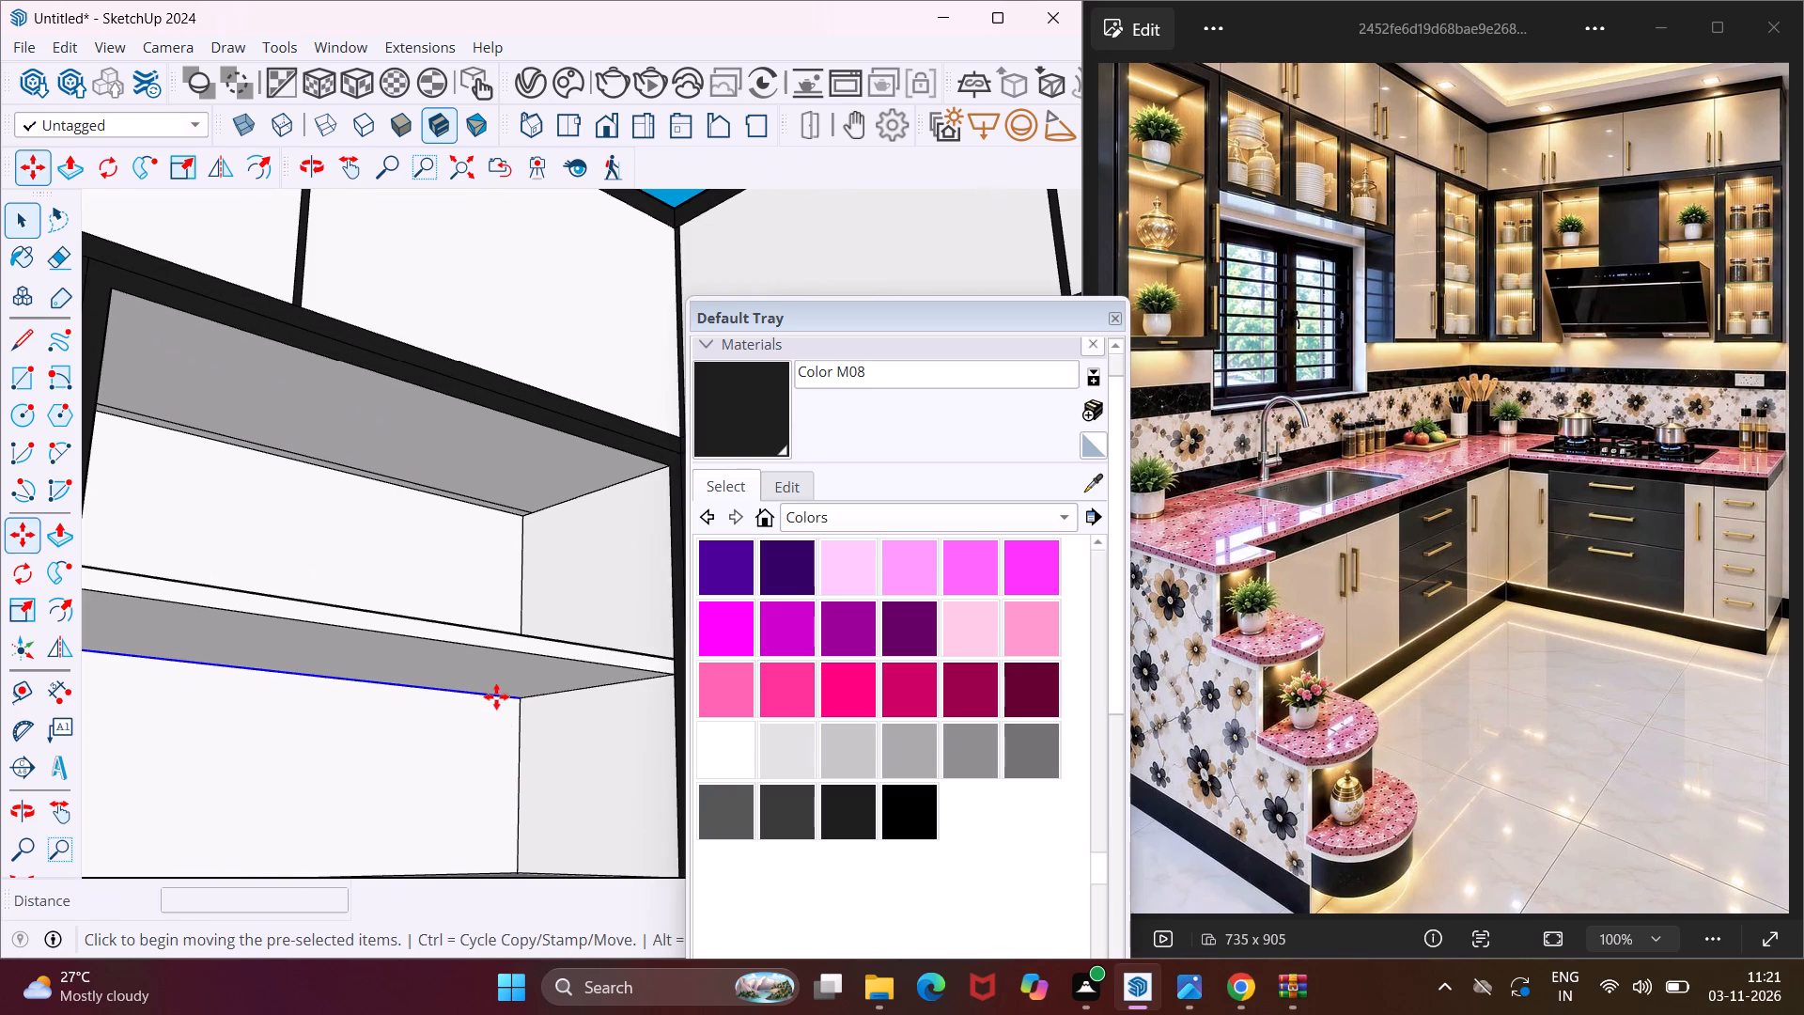
scroll(512, 703, "up", 2)
left_click(527, 698)
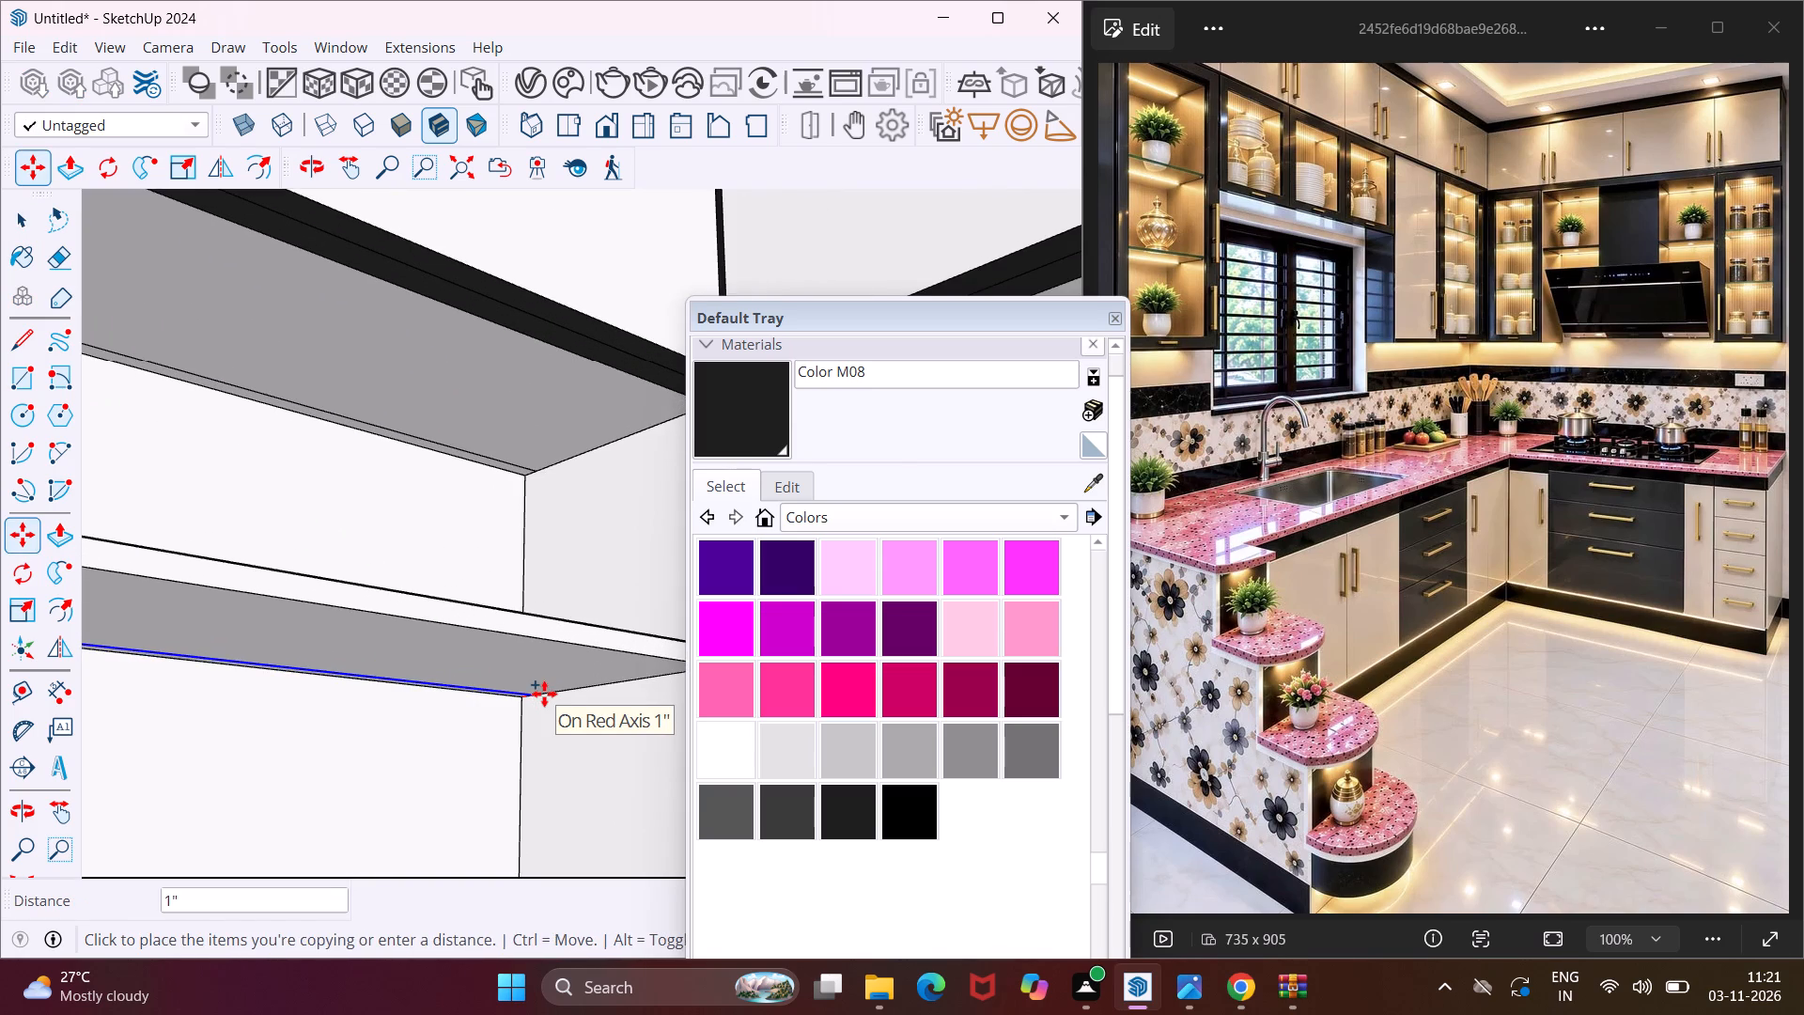
left_click(544, 694)
scroll(411, 663, "down", 6)
middle_click_drag(452, 798, 468, 738)
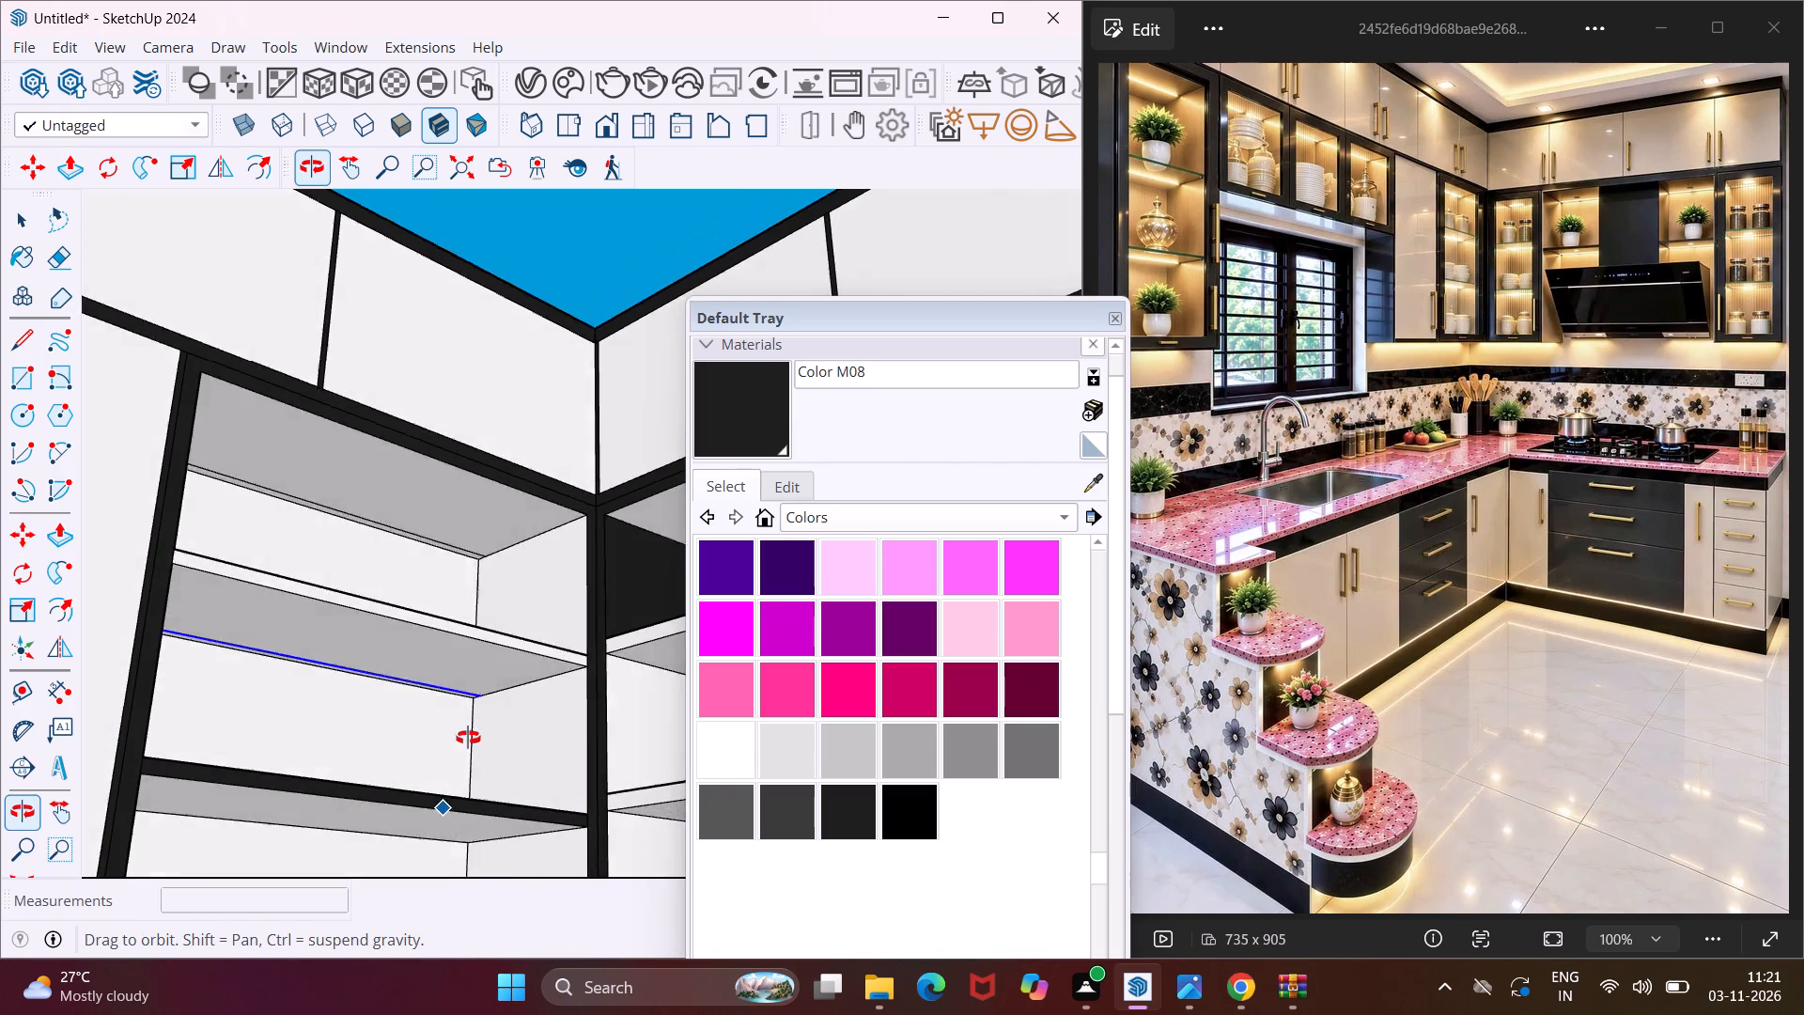
middle_click_drag(468, 738, 493, 638)
scroll(428, 740, "down", 4)
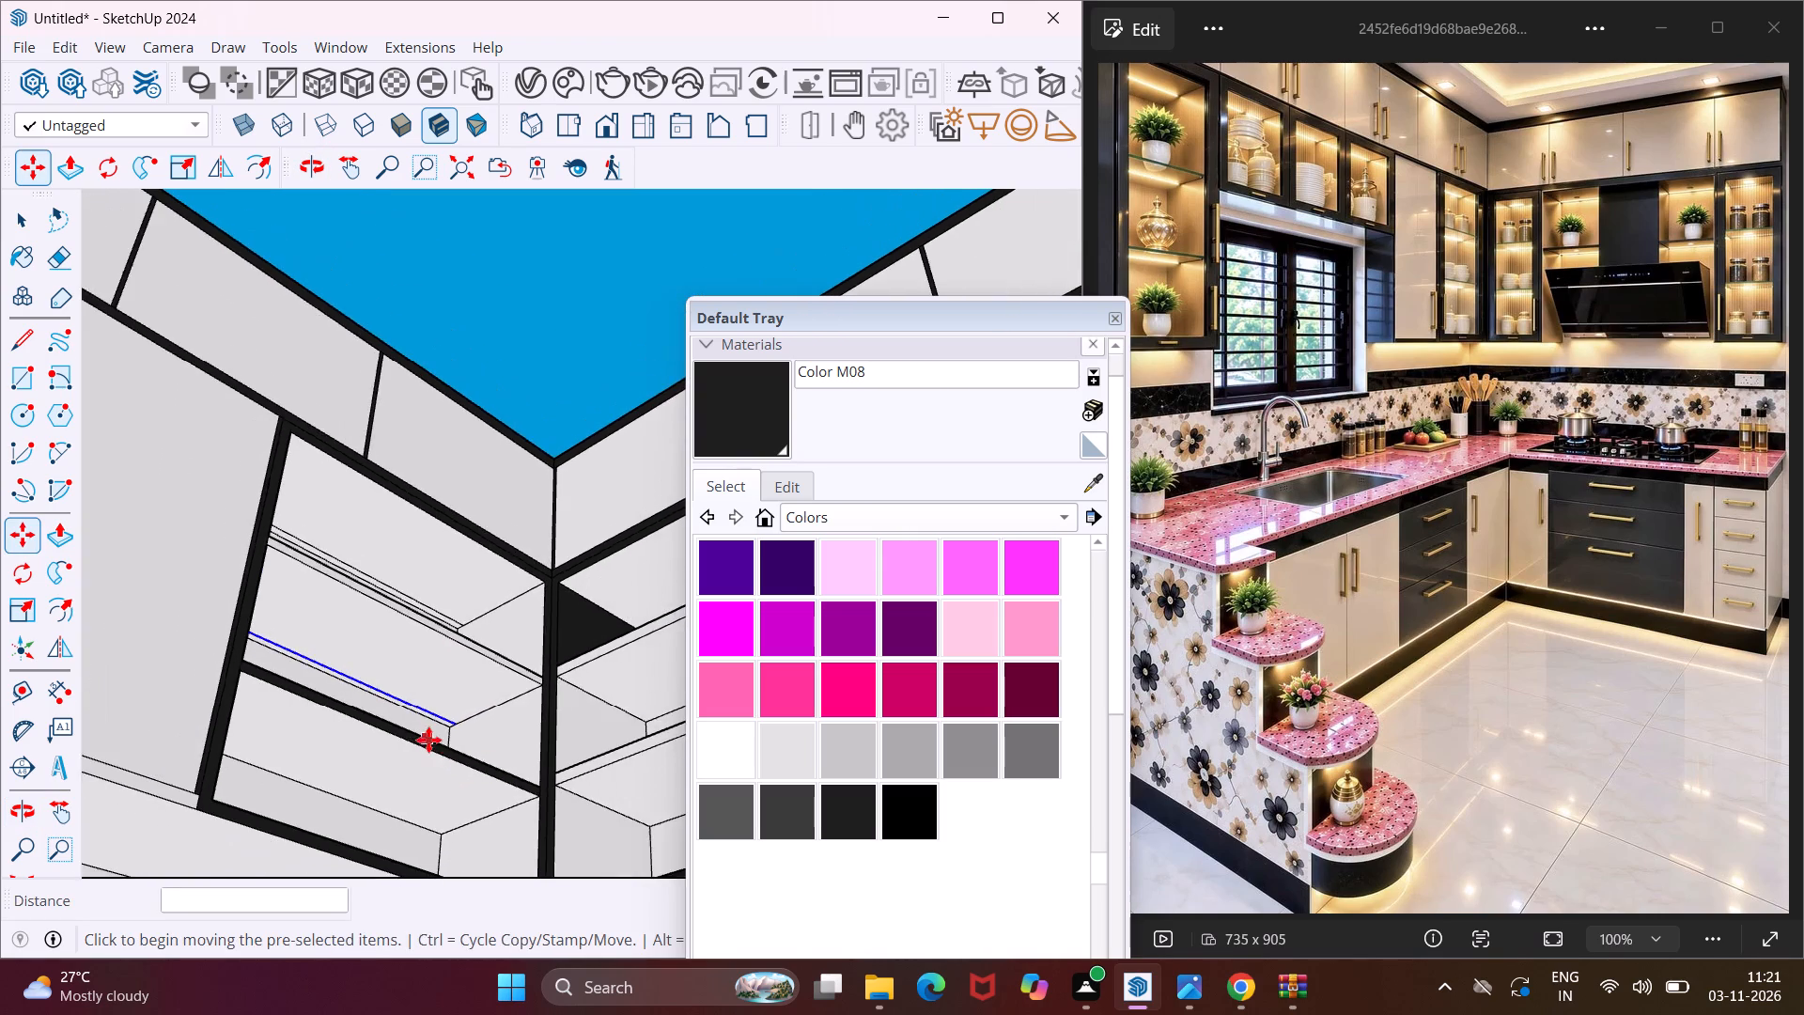
middle_click_drag(428, 740, 428, 791)
key("Escape")
key("space")
scroll(428, 813, "up", 6)
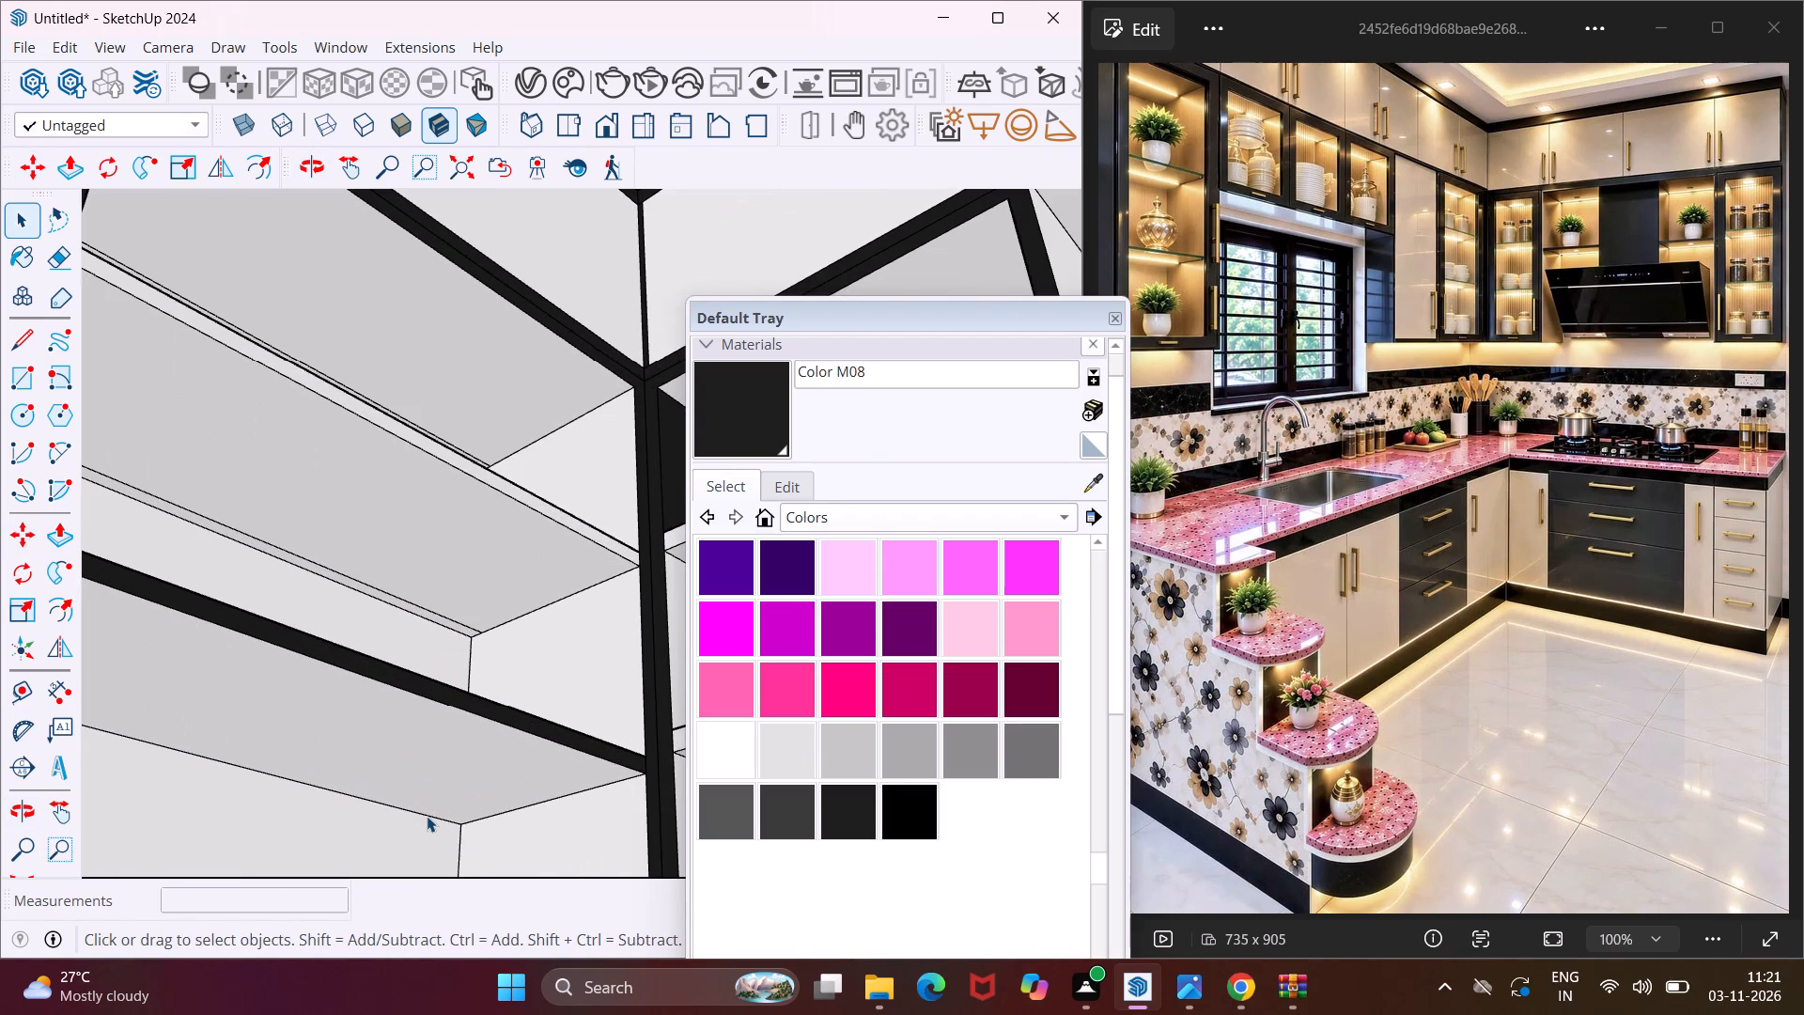
Copy the back edge of the lower shelf's underside 1" forward in the open corner unit beside the closed wall cabinet.
left_click(427, 816)
key("m")
scroll(449, 827, "up", 3)
left_click(463, 826)
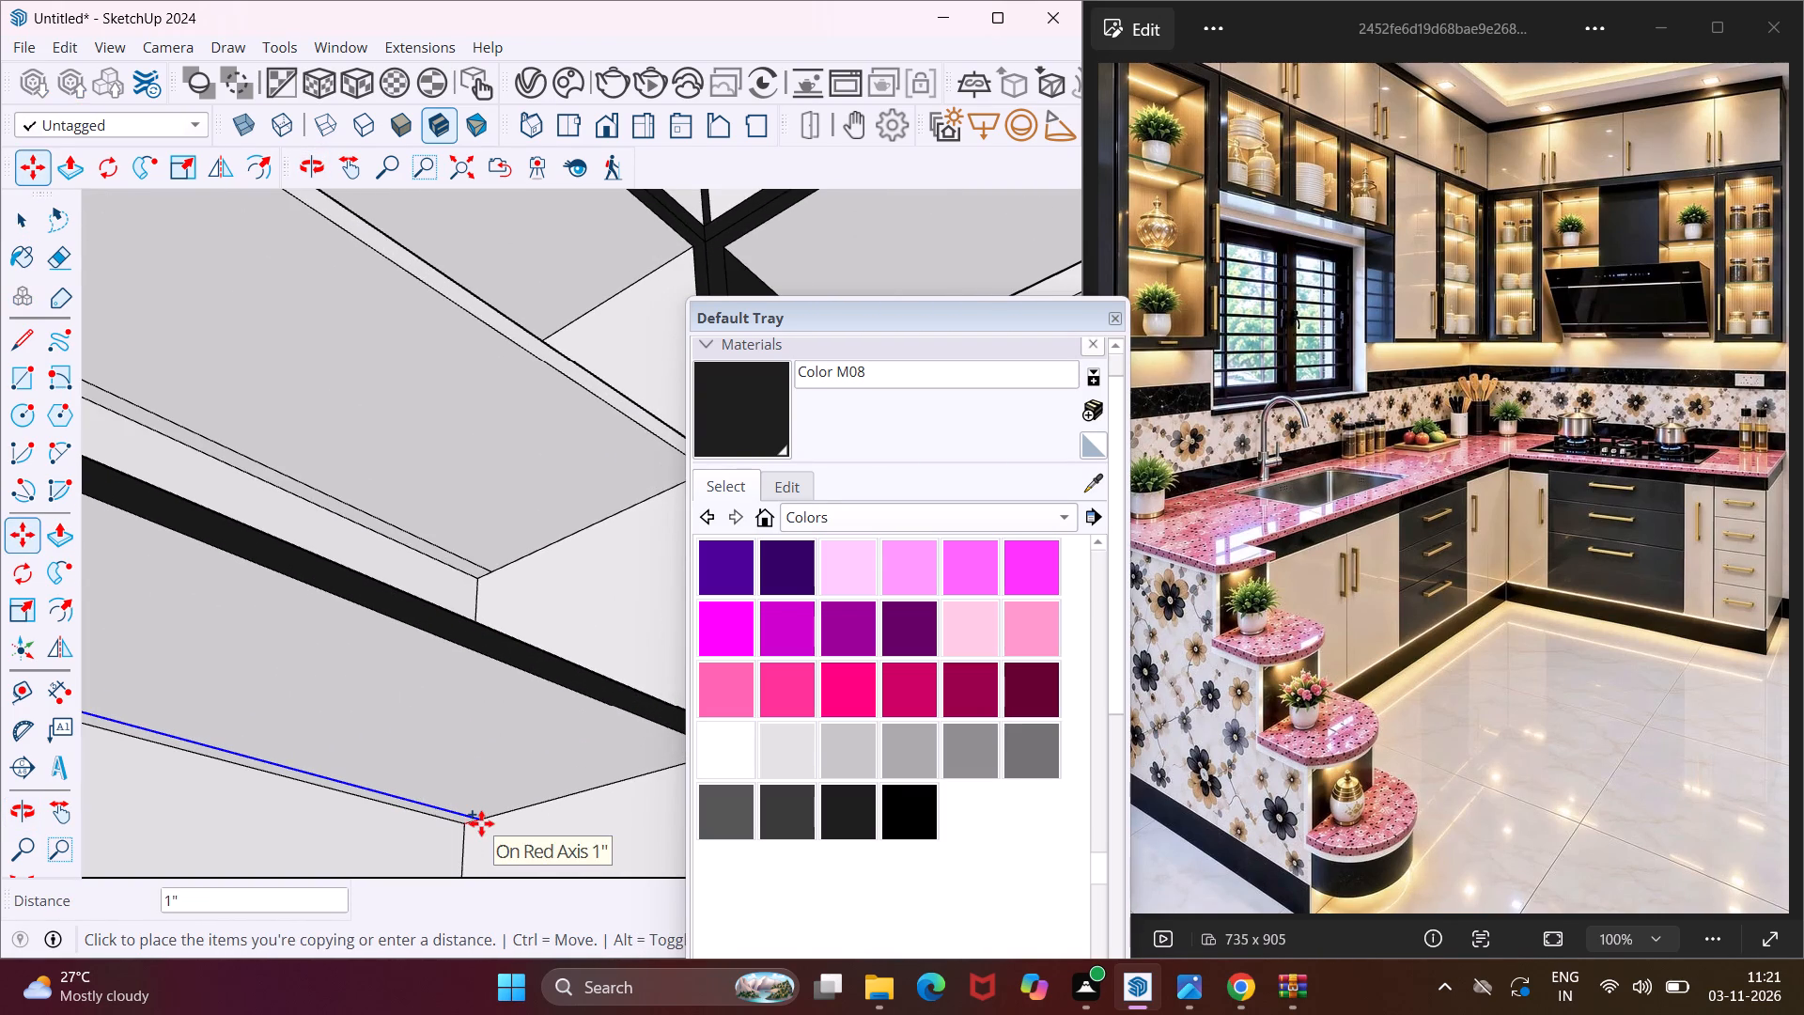
type("1\"")
key("Return")
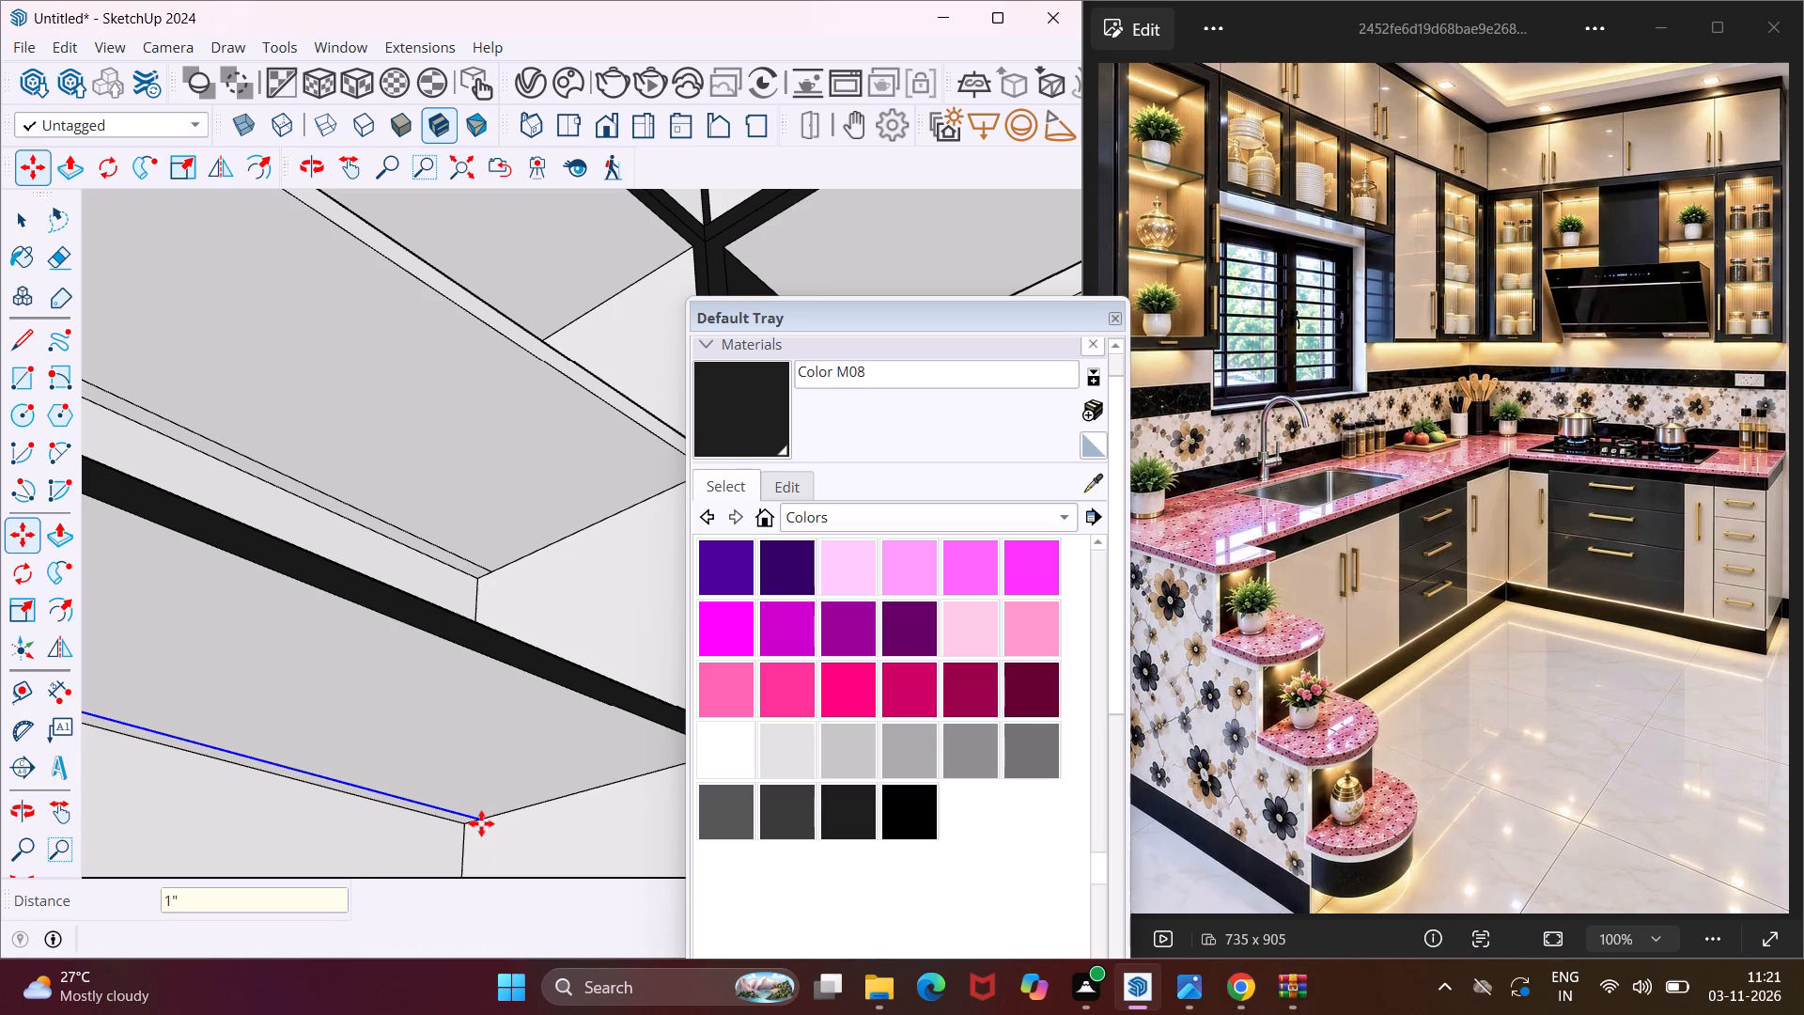
scroll(481, 823, "down", 9)
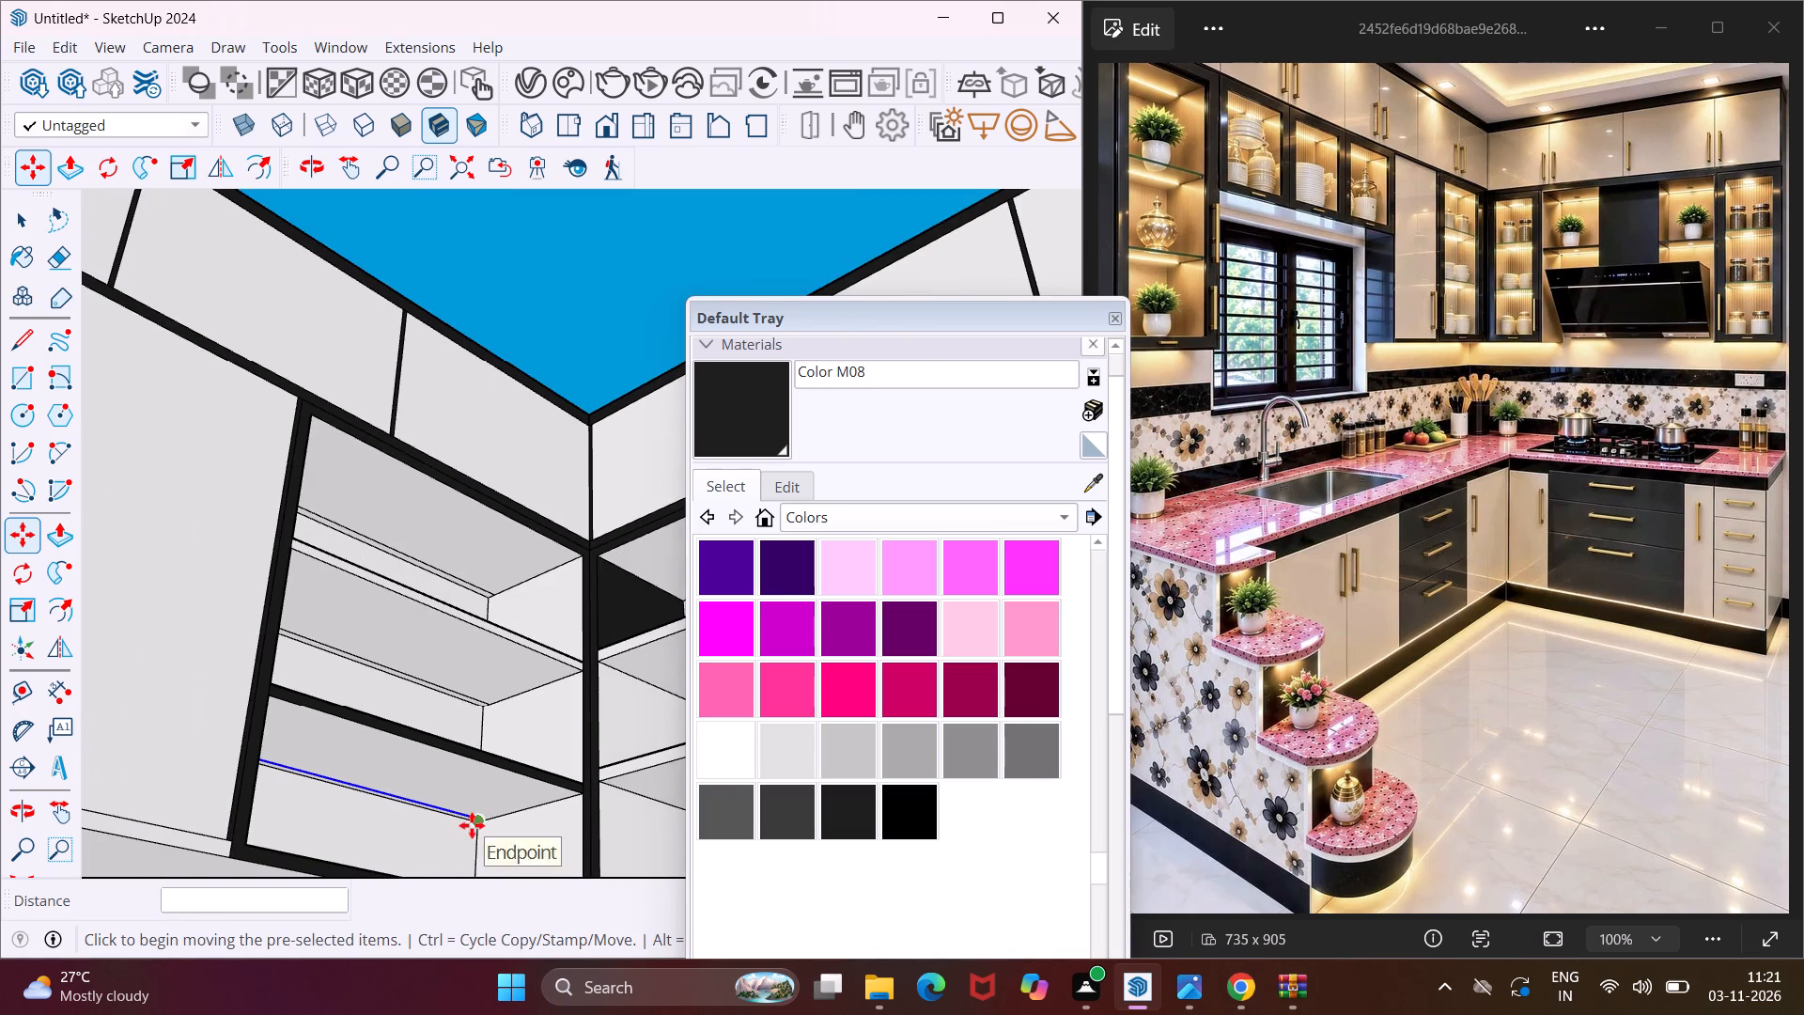
key("Escape")
key("space")
Paint the unpainted trim strip along the bottom front of the closed wall cabinet with Color M08.
left_click(855, 822)
scroll(212, 910, "up", 3)
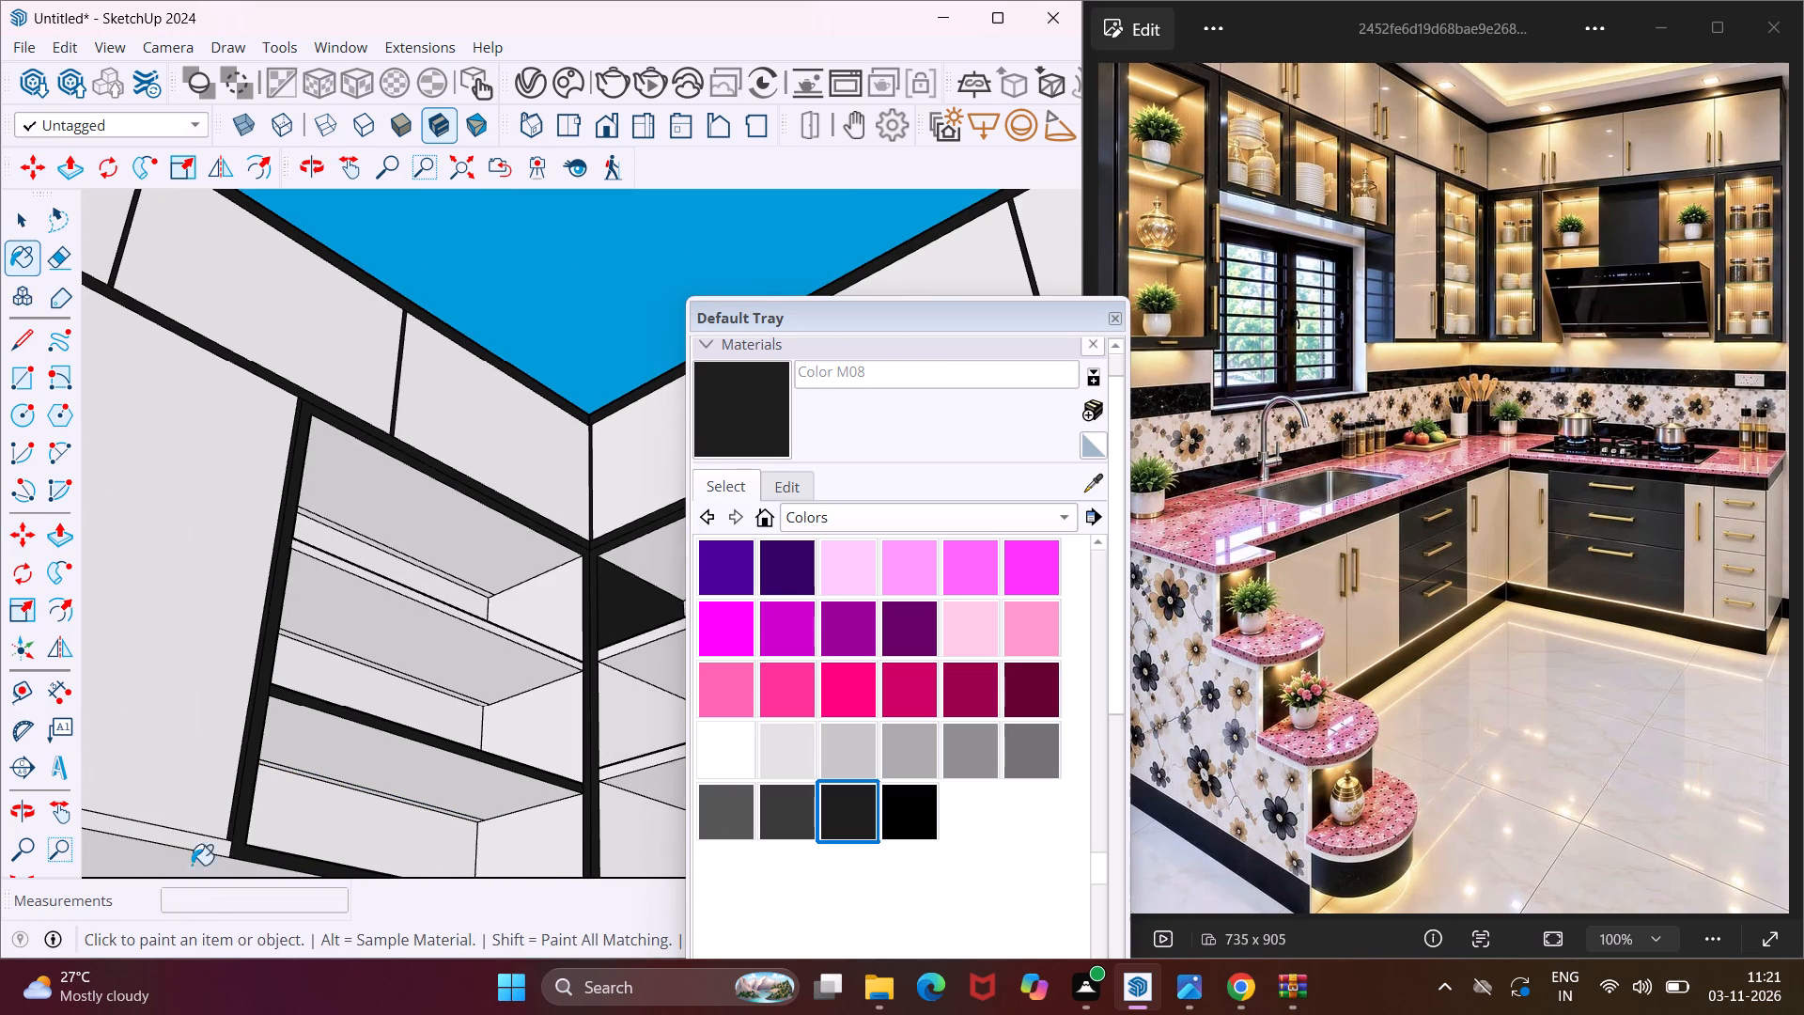
scroll(212, 844, "up", 2)
left_click(212, 844)
scroll(265, 812, "down", 9)
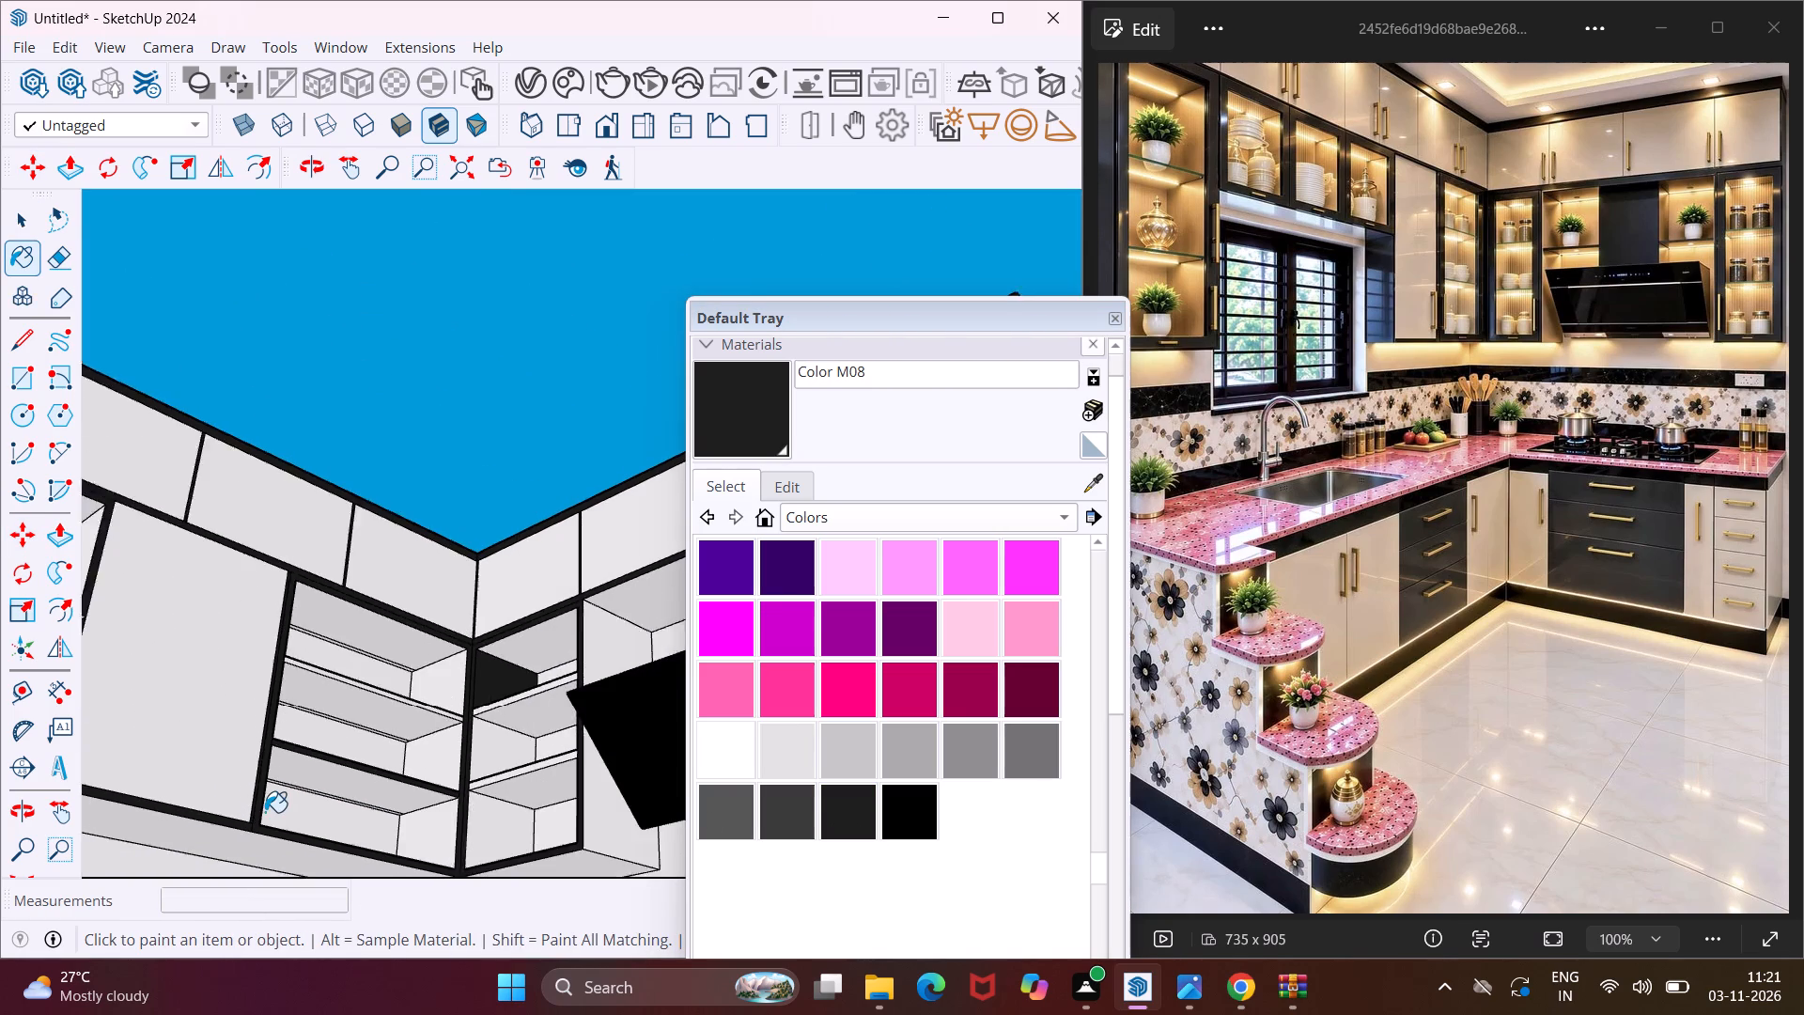
scroll(265, 815, "down", 1)
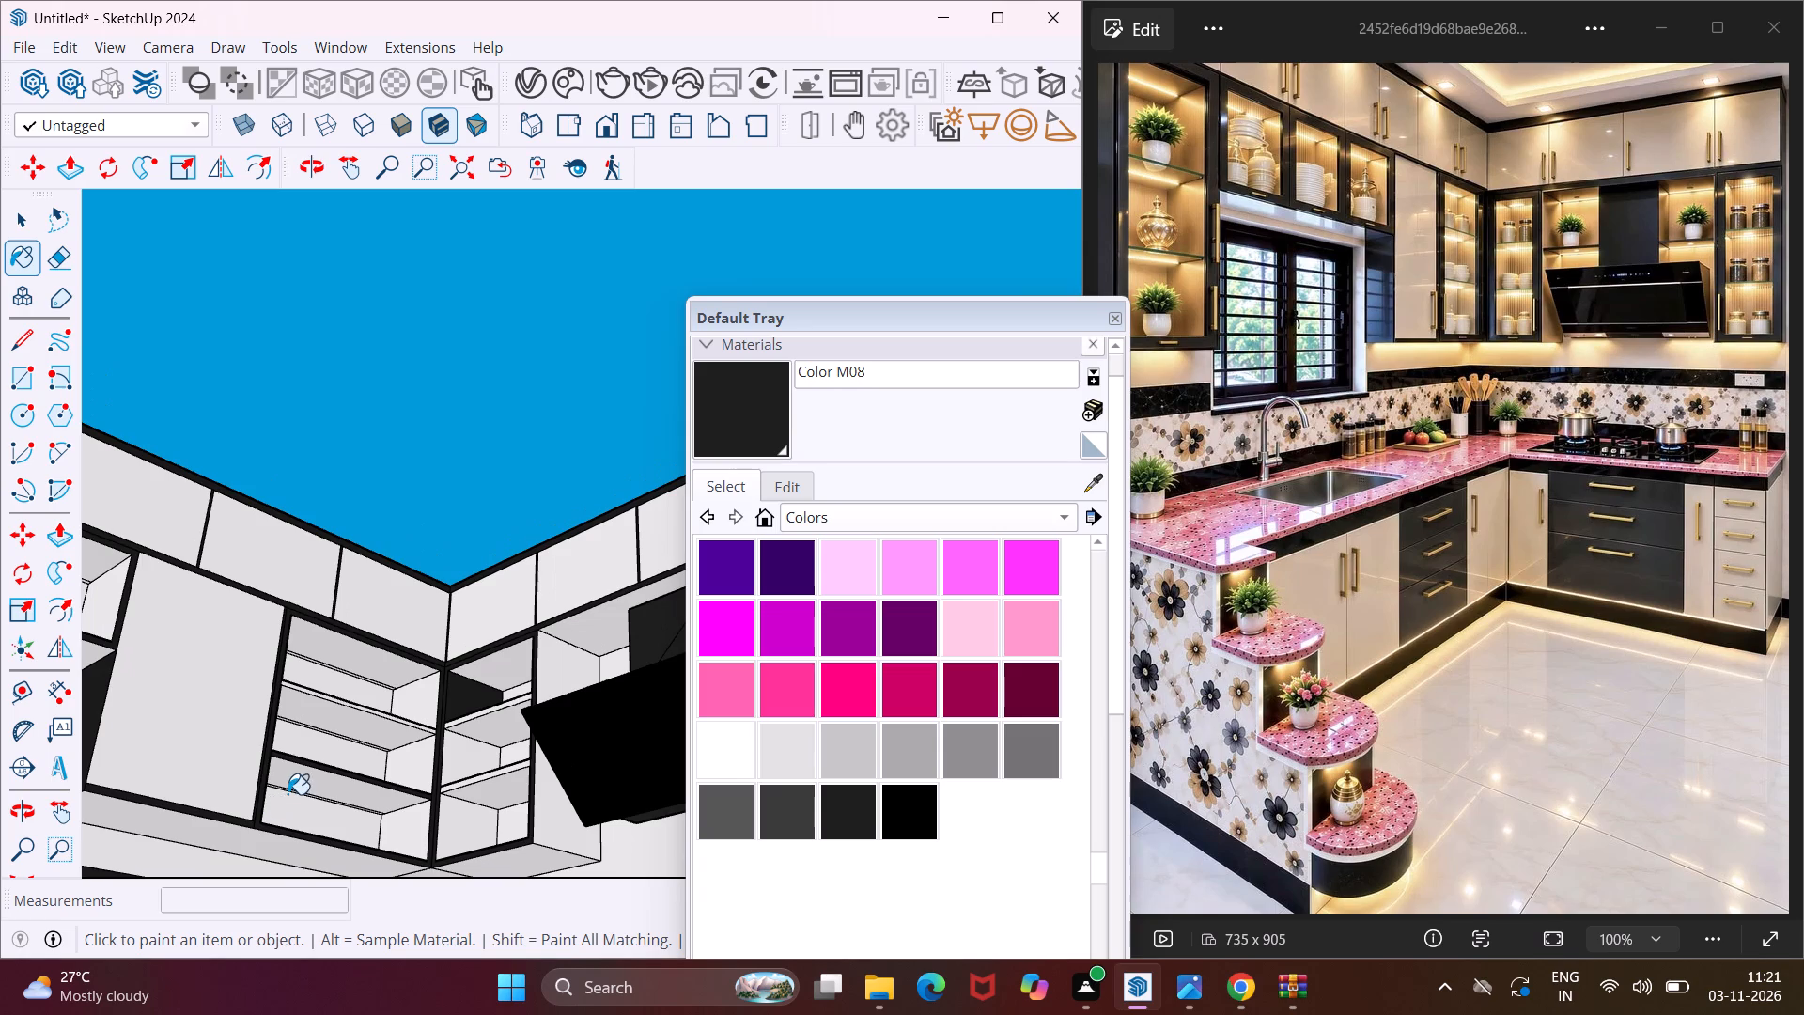
key("Escape")
key("space")
Copy the back edge of the closed wall cabinet's bottom face 1" forward from the wall.
middle_click_drag(462, 823, 549, 843)
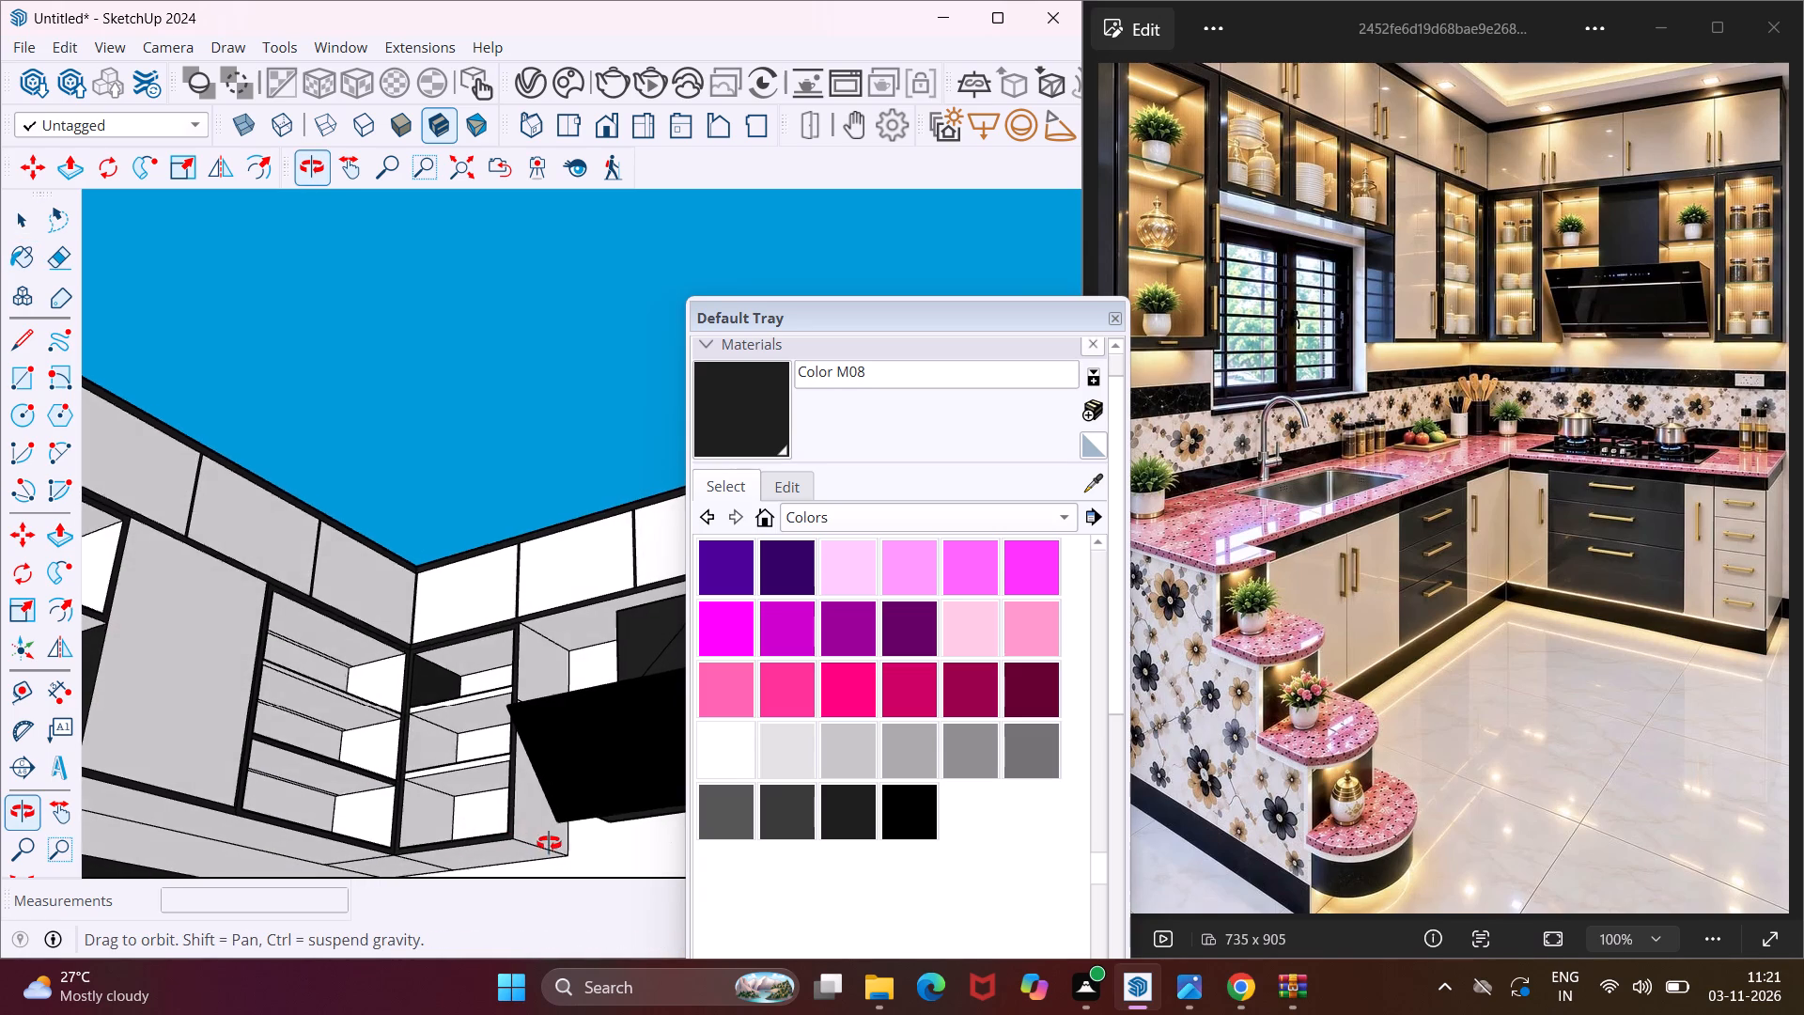
middle_click_drag(549, 843, 542, 820)
scroll(249, 855, "up", 3)
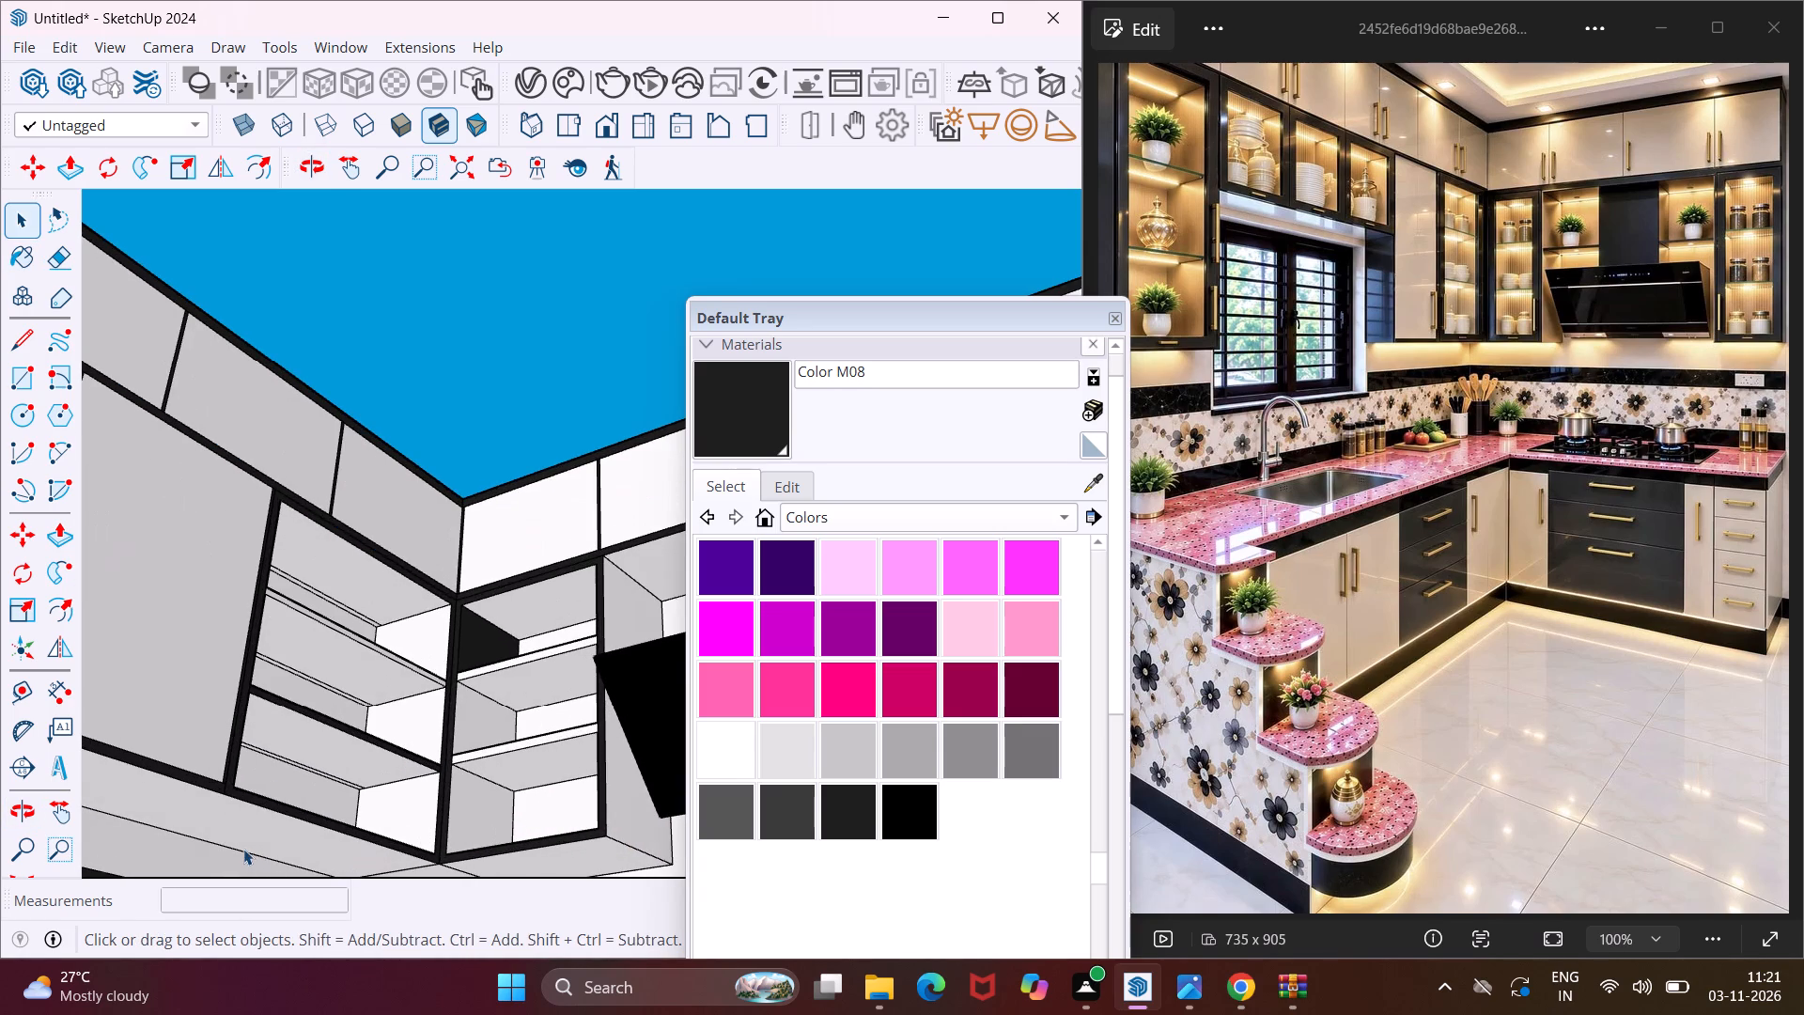
left_click(243, 849)
scroll(296, 662, "down", 1)
scroll(296, 662, "up", 1)
scroll(296, 662, "down", 9)
middle_click_drag(246, 724, 242, 755)
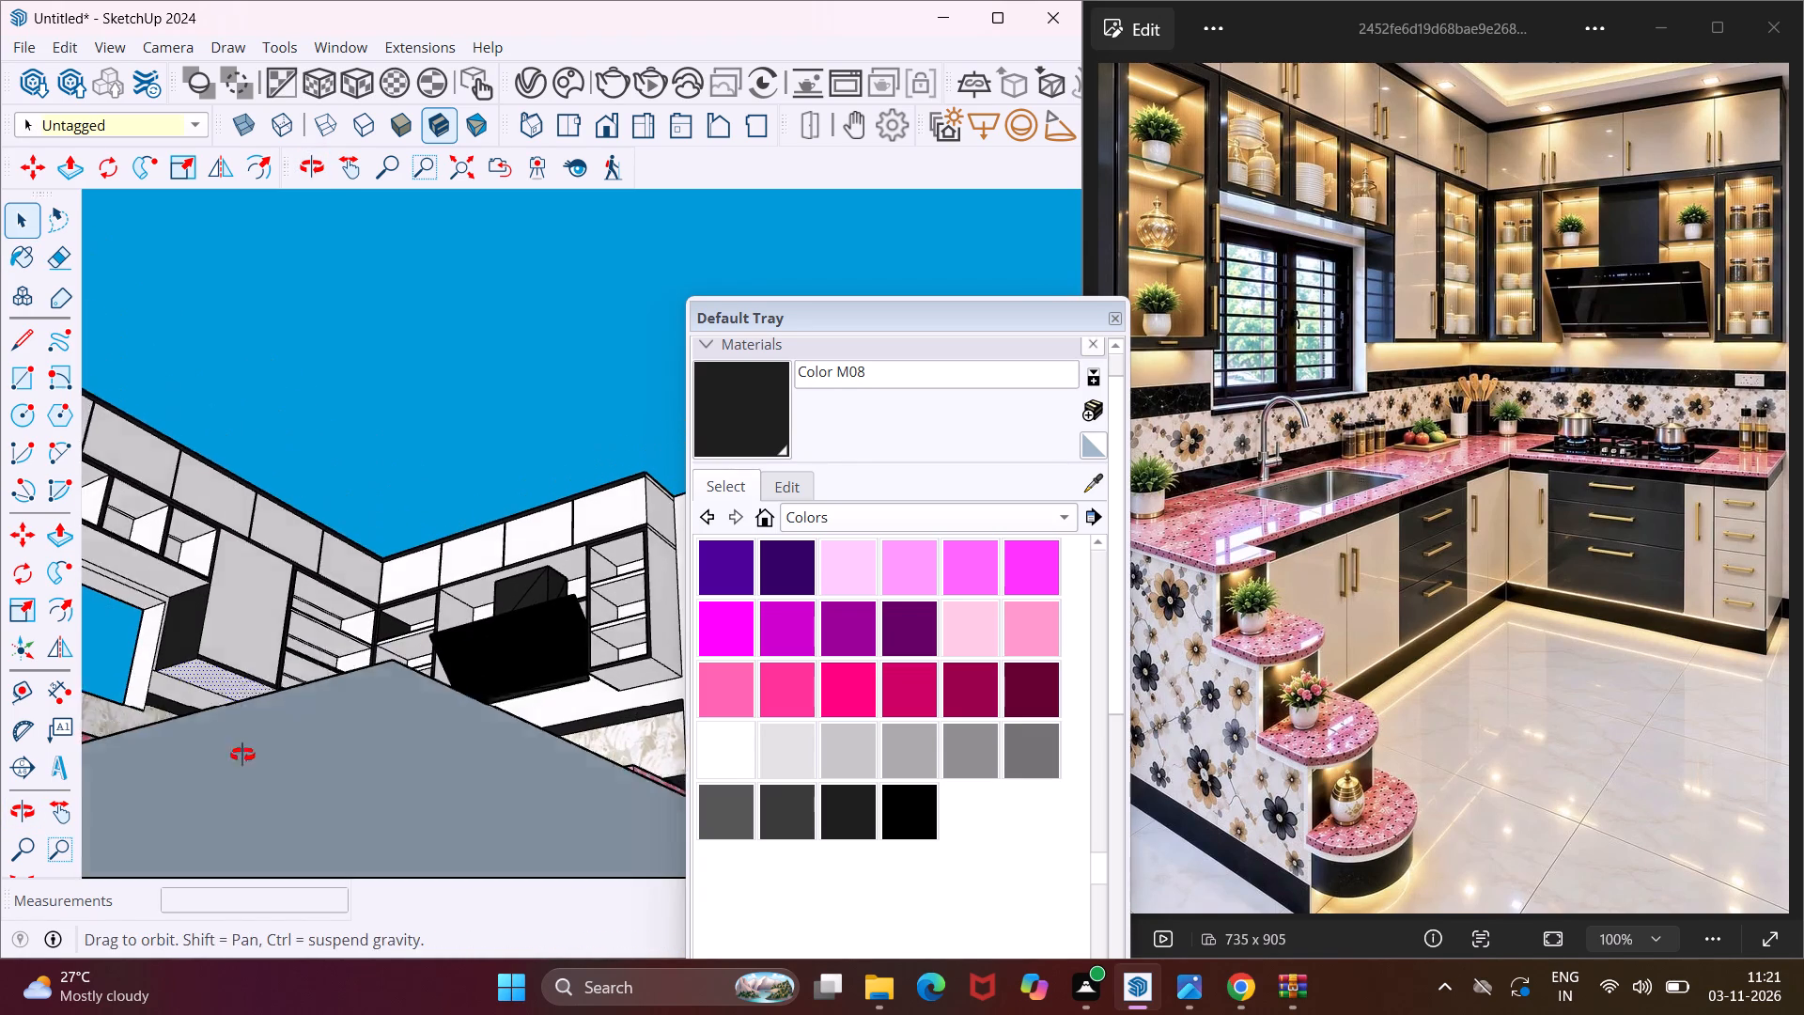
middle_click_drag(242, 755, 256, 860)
scroll(117, 447, "up", 9)
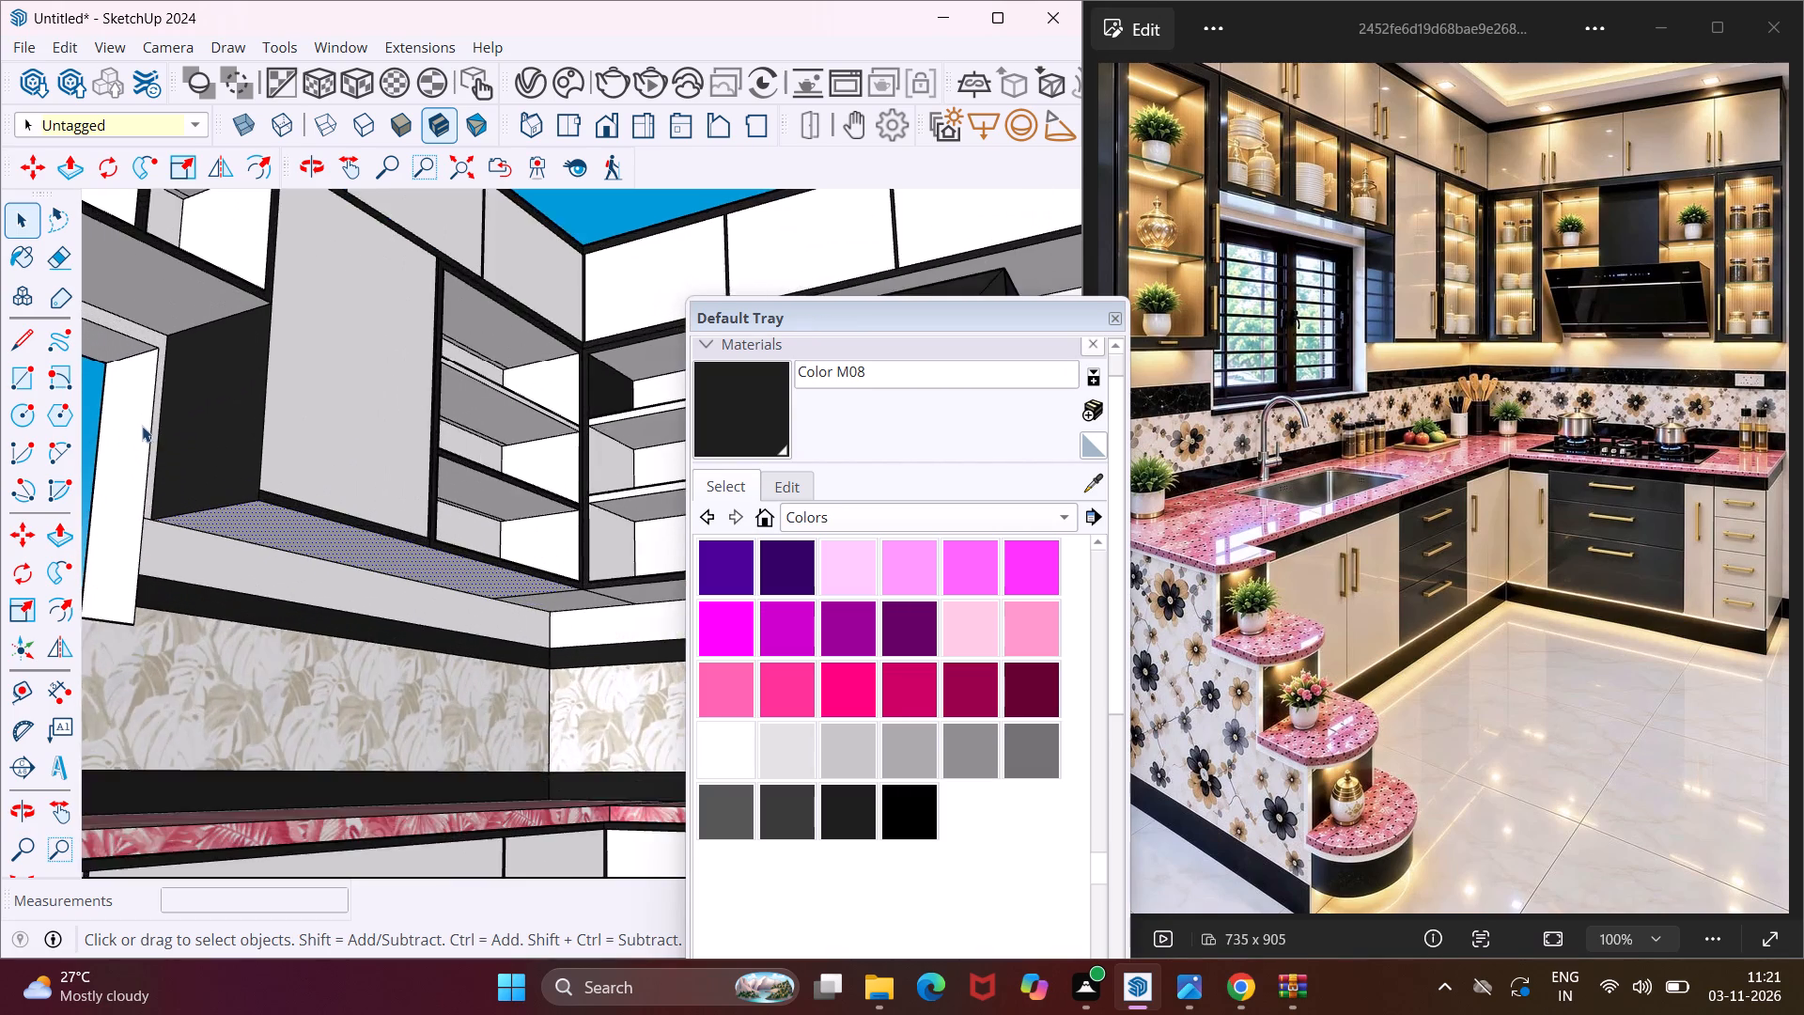
scroll(142, 426, "up", 13)
middle_click_drag(140, 621, 93, 602)
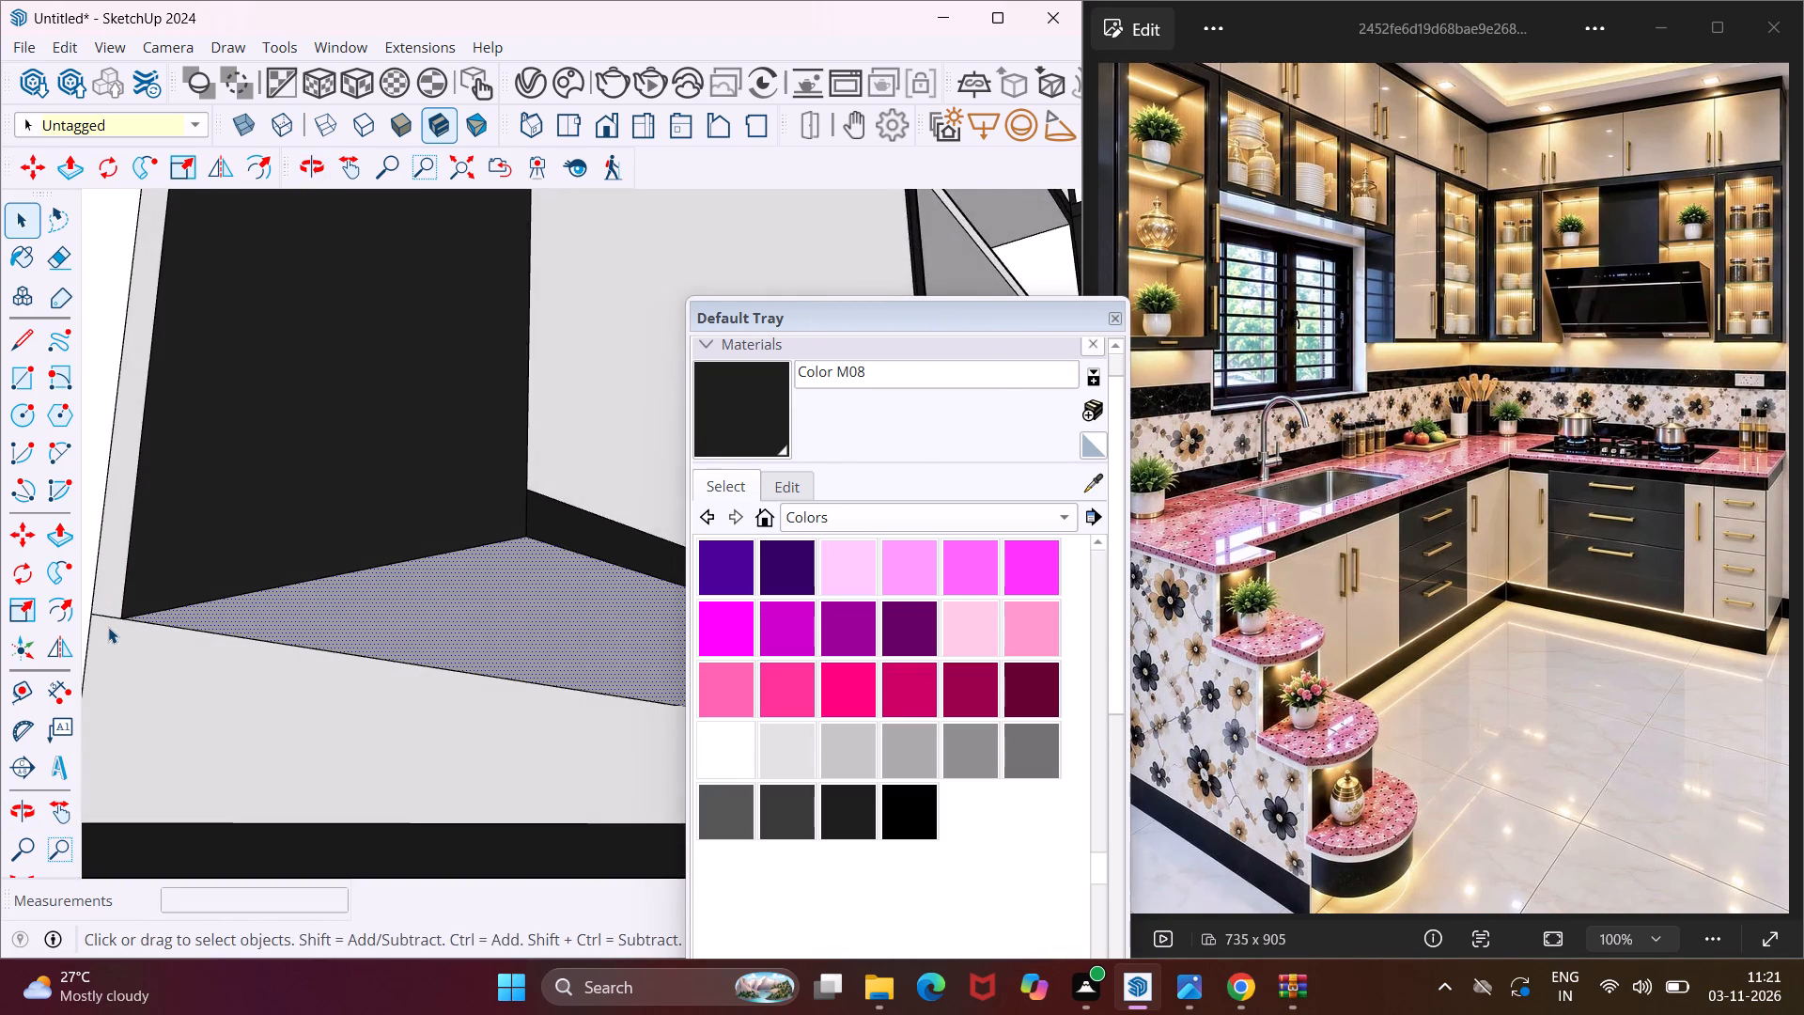
scroll(108, 627, "up", 4)
left_click(139, 617)
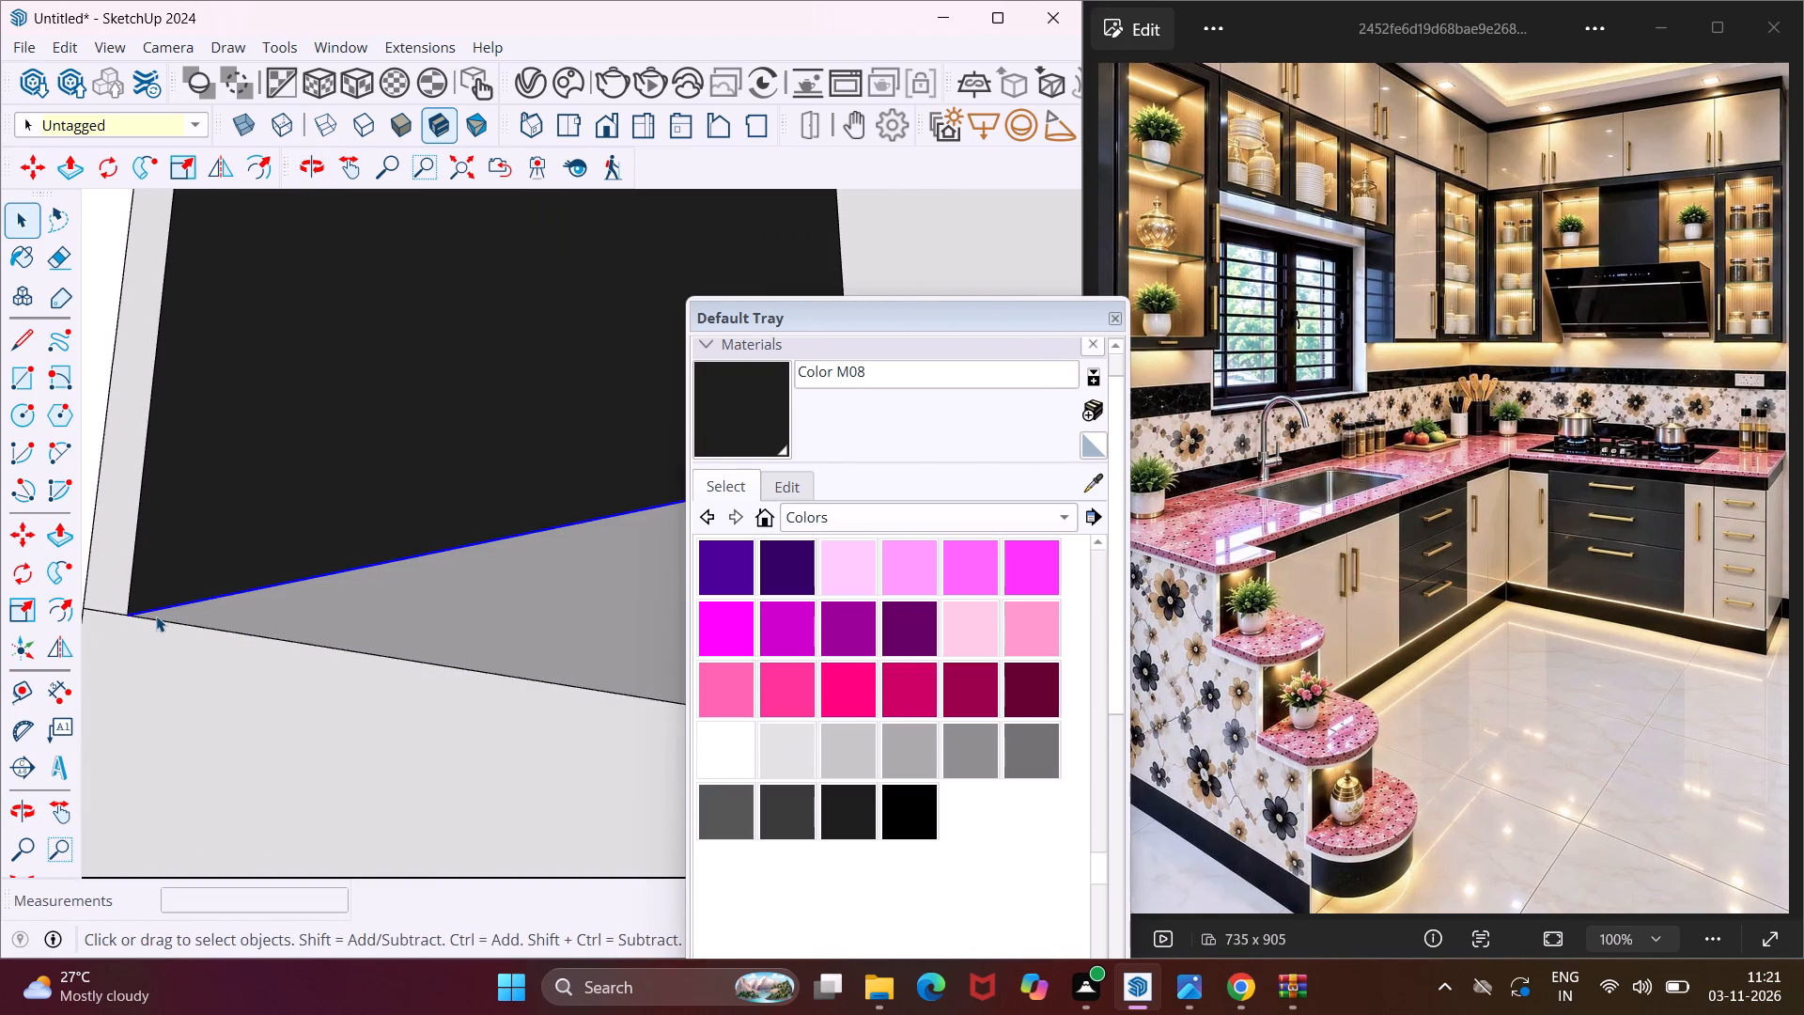
left_click(163, 620)
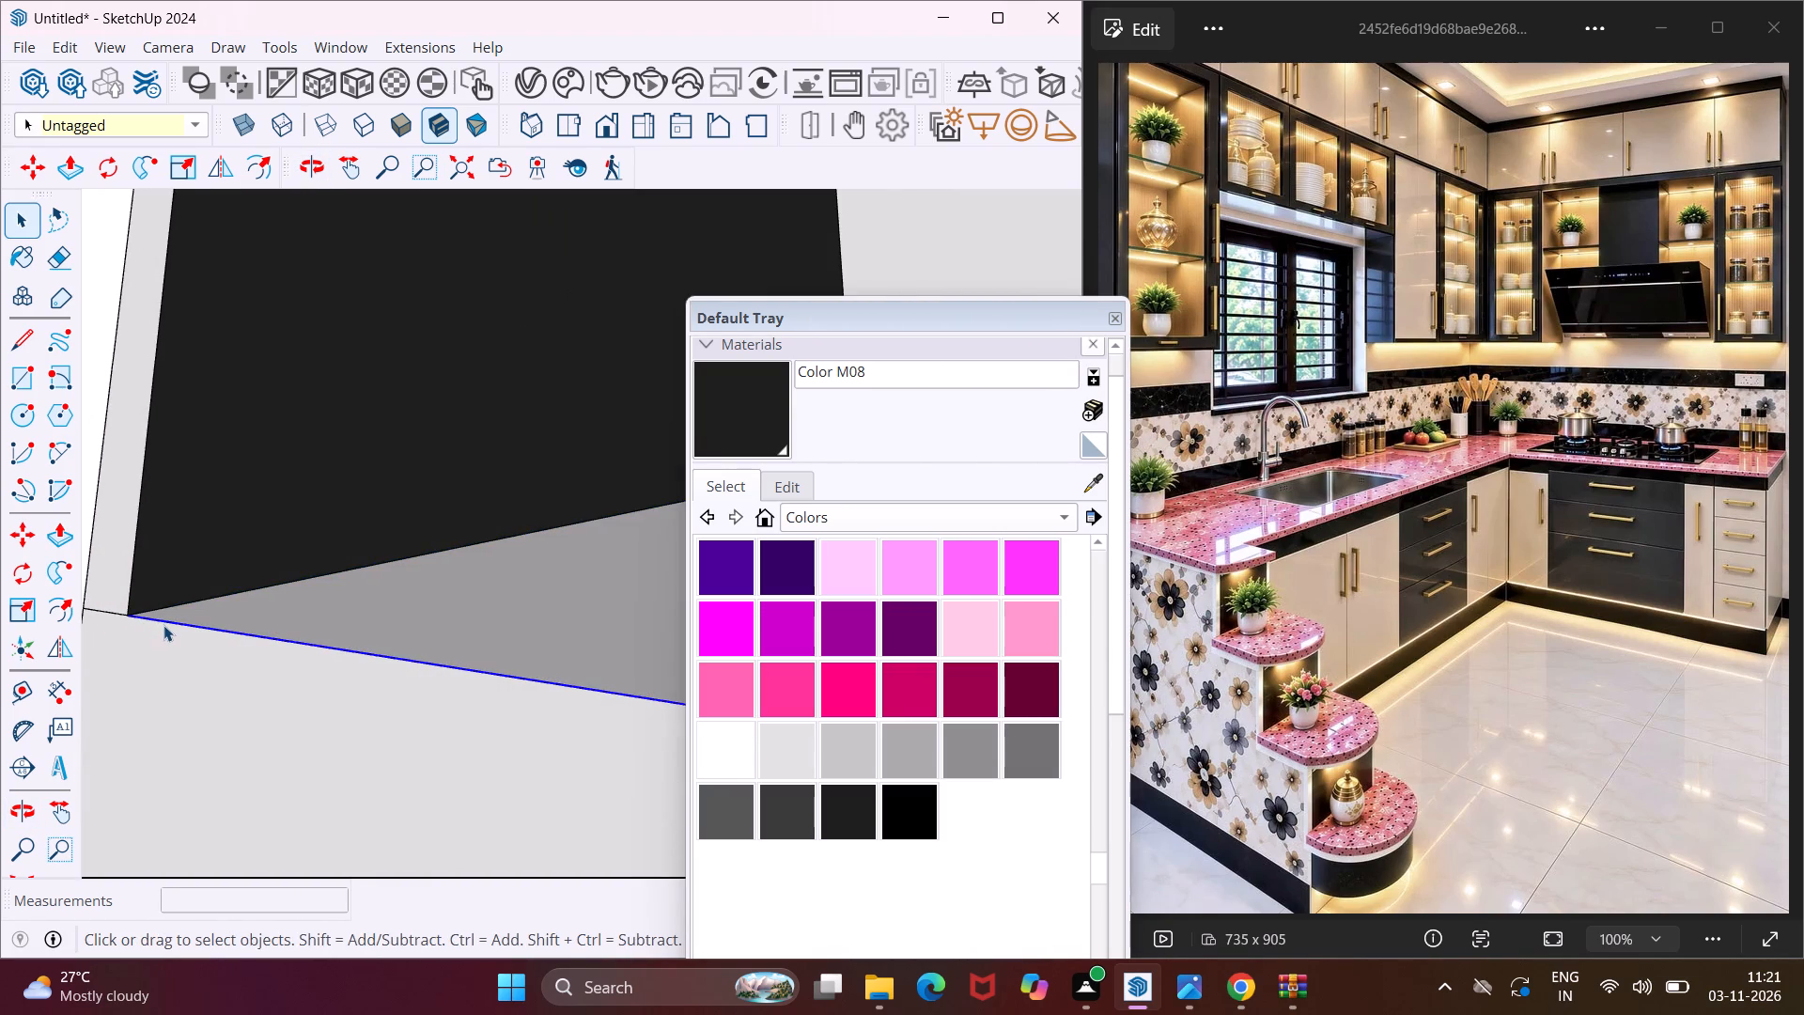
key("m")
scroll(138, 619, "up", 6)
left_click(121, 611)
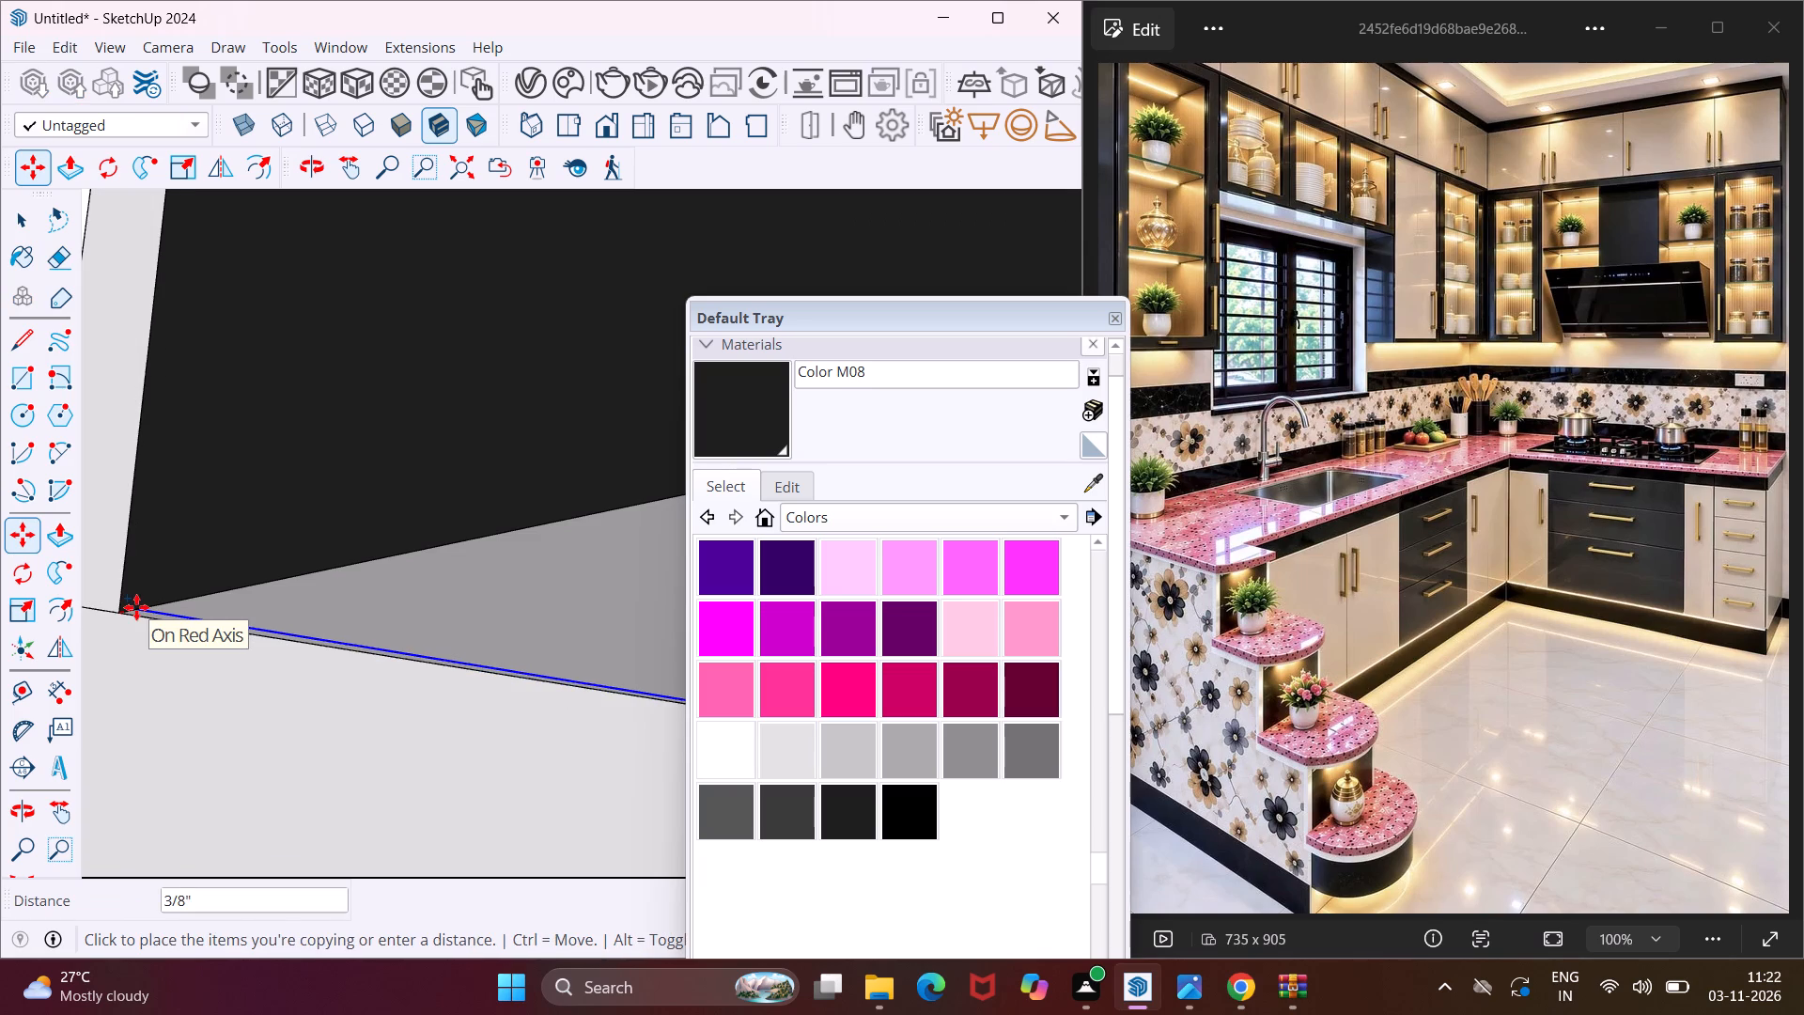
type("1\"")
key("Return")
middle_click_drag(137, 606, 106, 548)
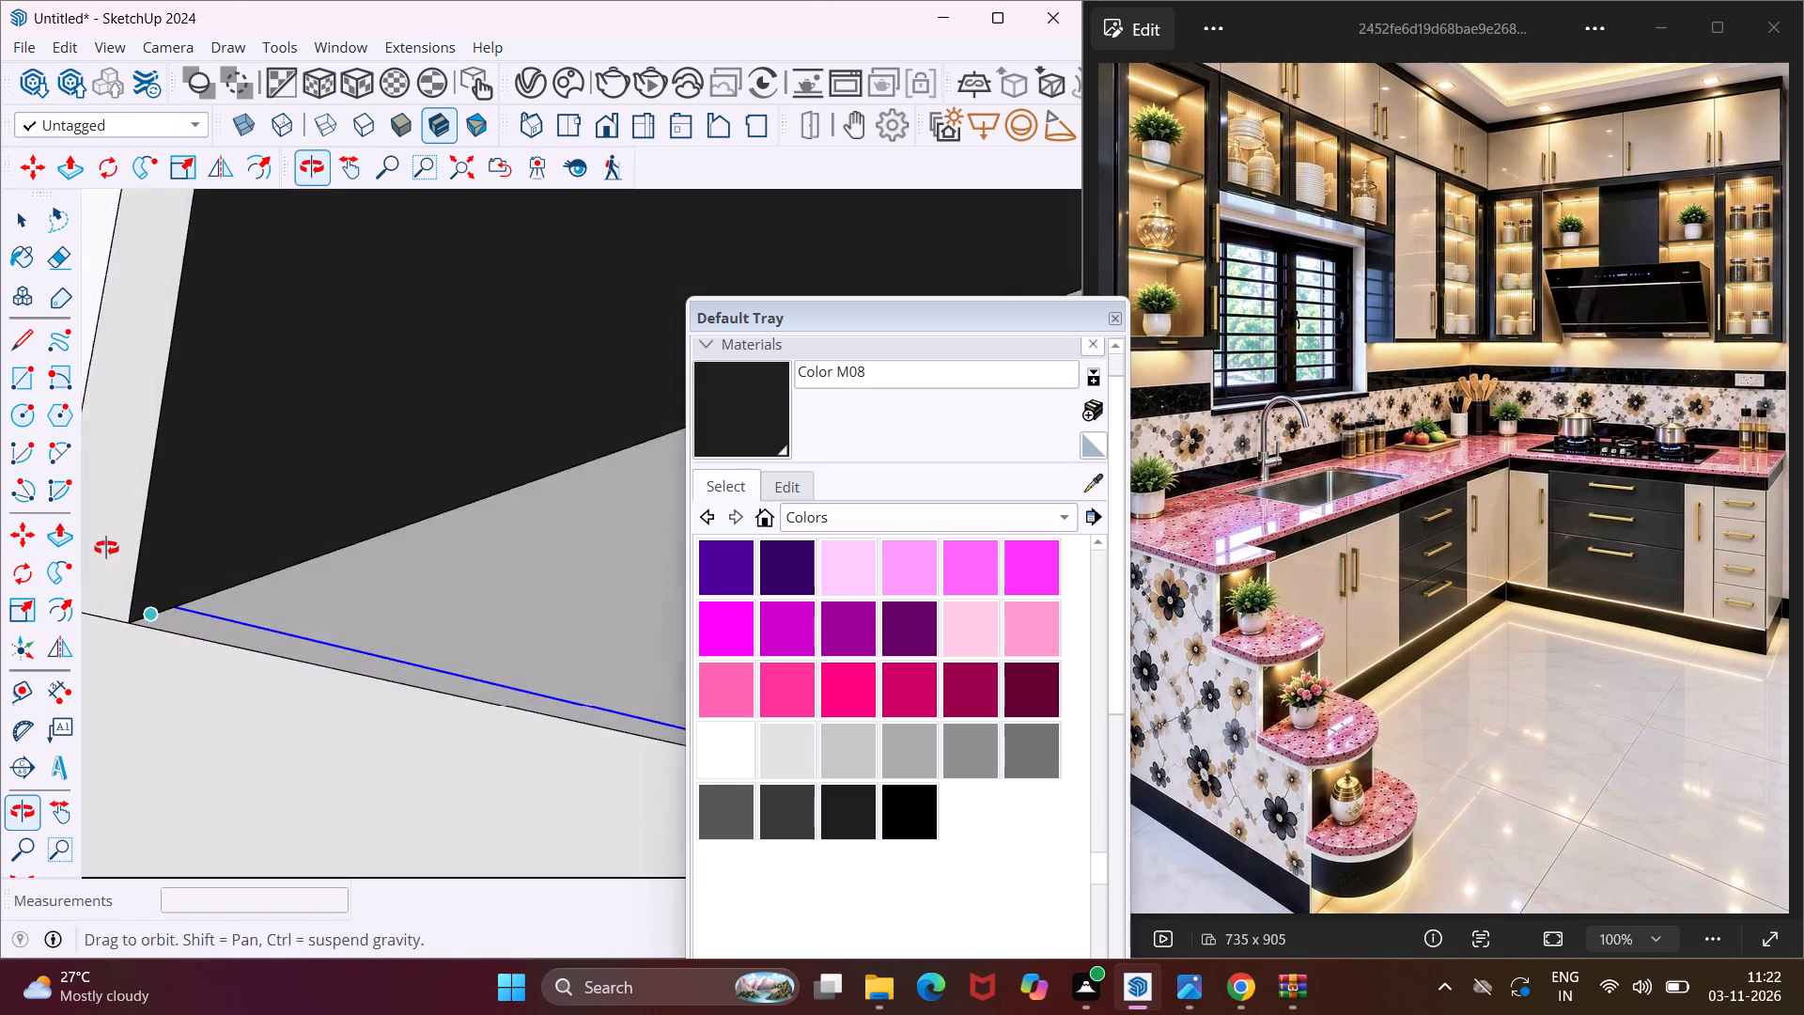
middle_click_drag(106, 548, 94, 513)
scroll(200, 669, "down", 7)
scroll(205, 679, "up", 1)
scroll(205, 679, "down", 11)
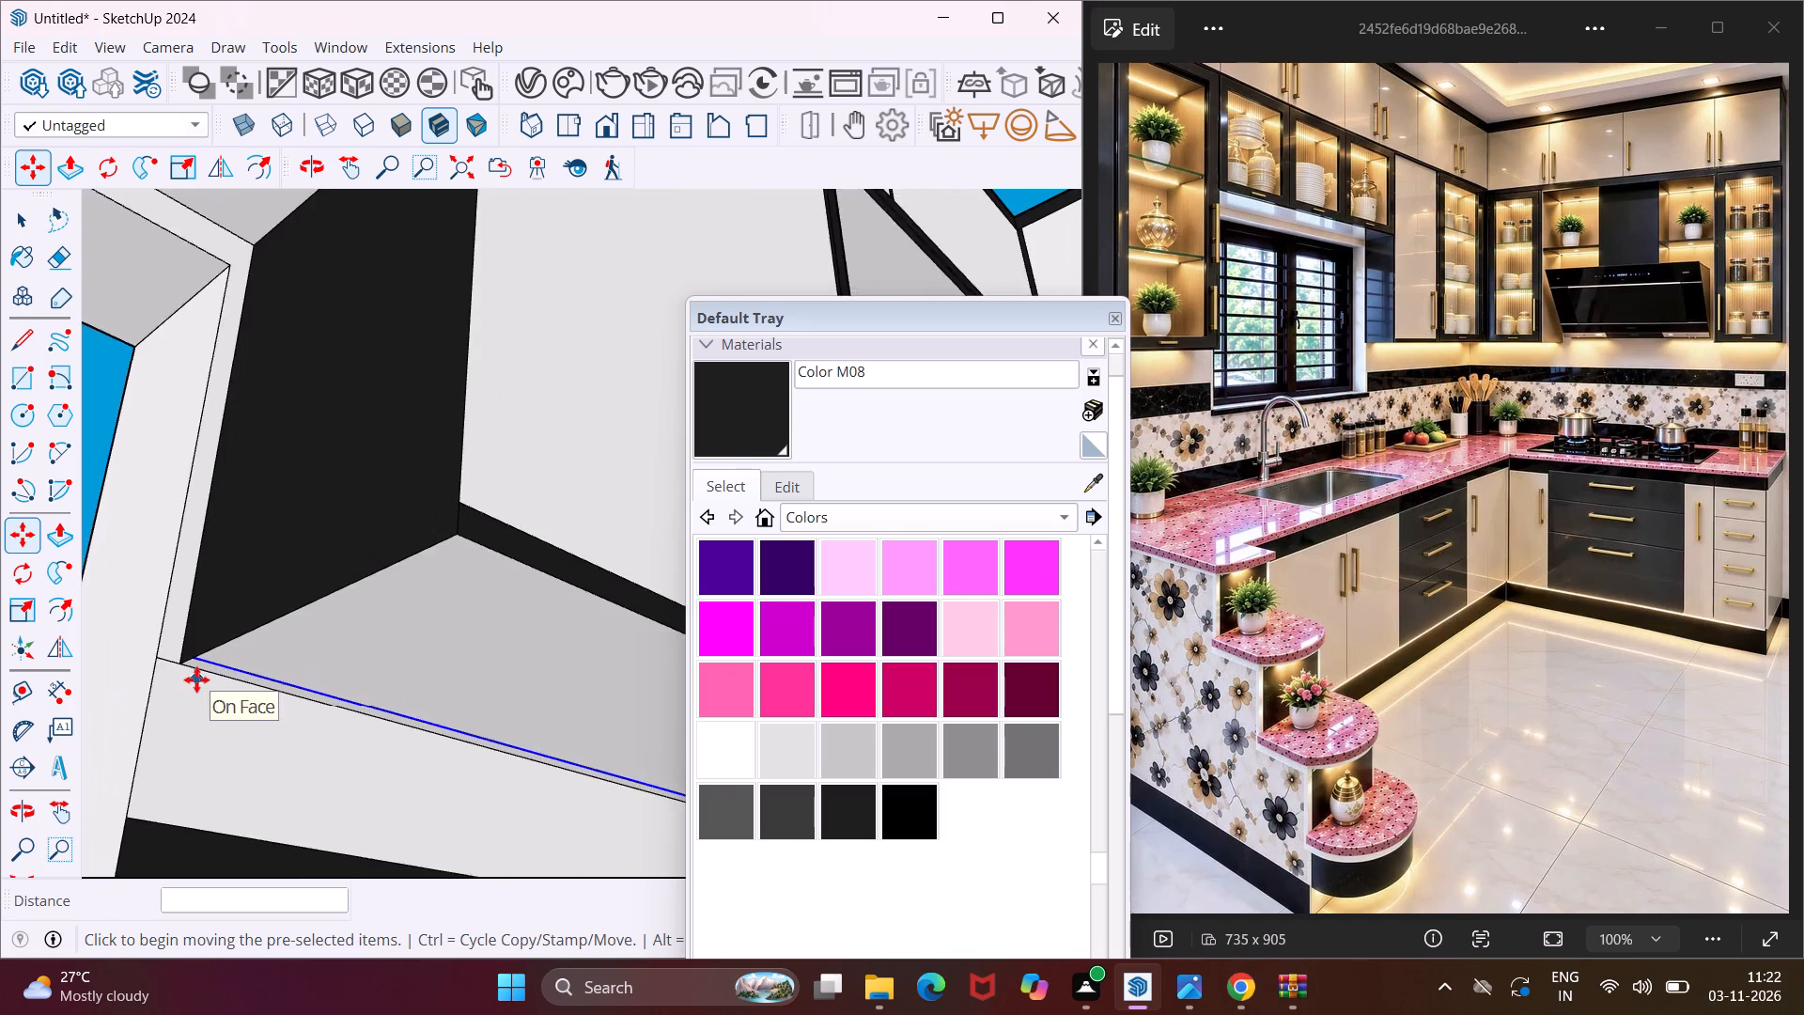
scroll(196, 679, "down", 3)
middle_click_drag(233, 671, 253, 794)
scroll(180, 706, "down", 10)
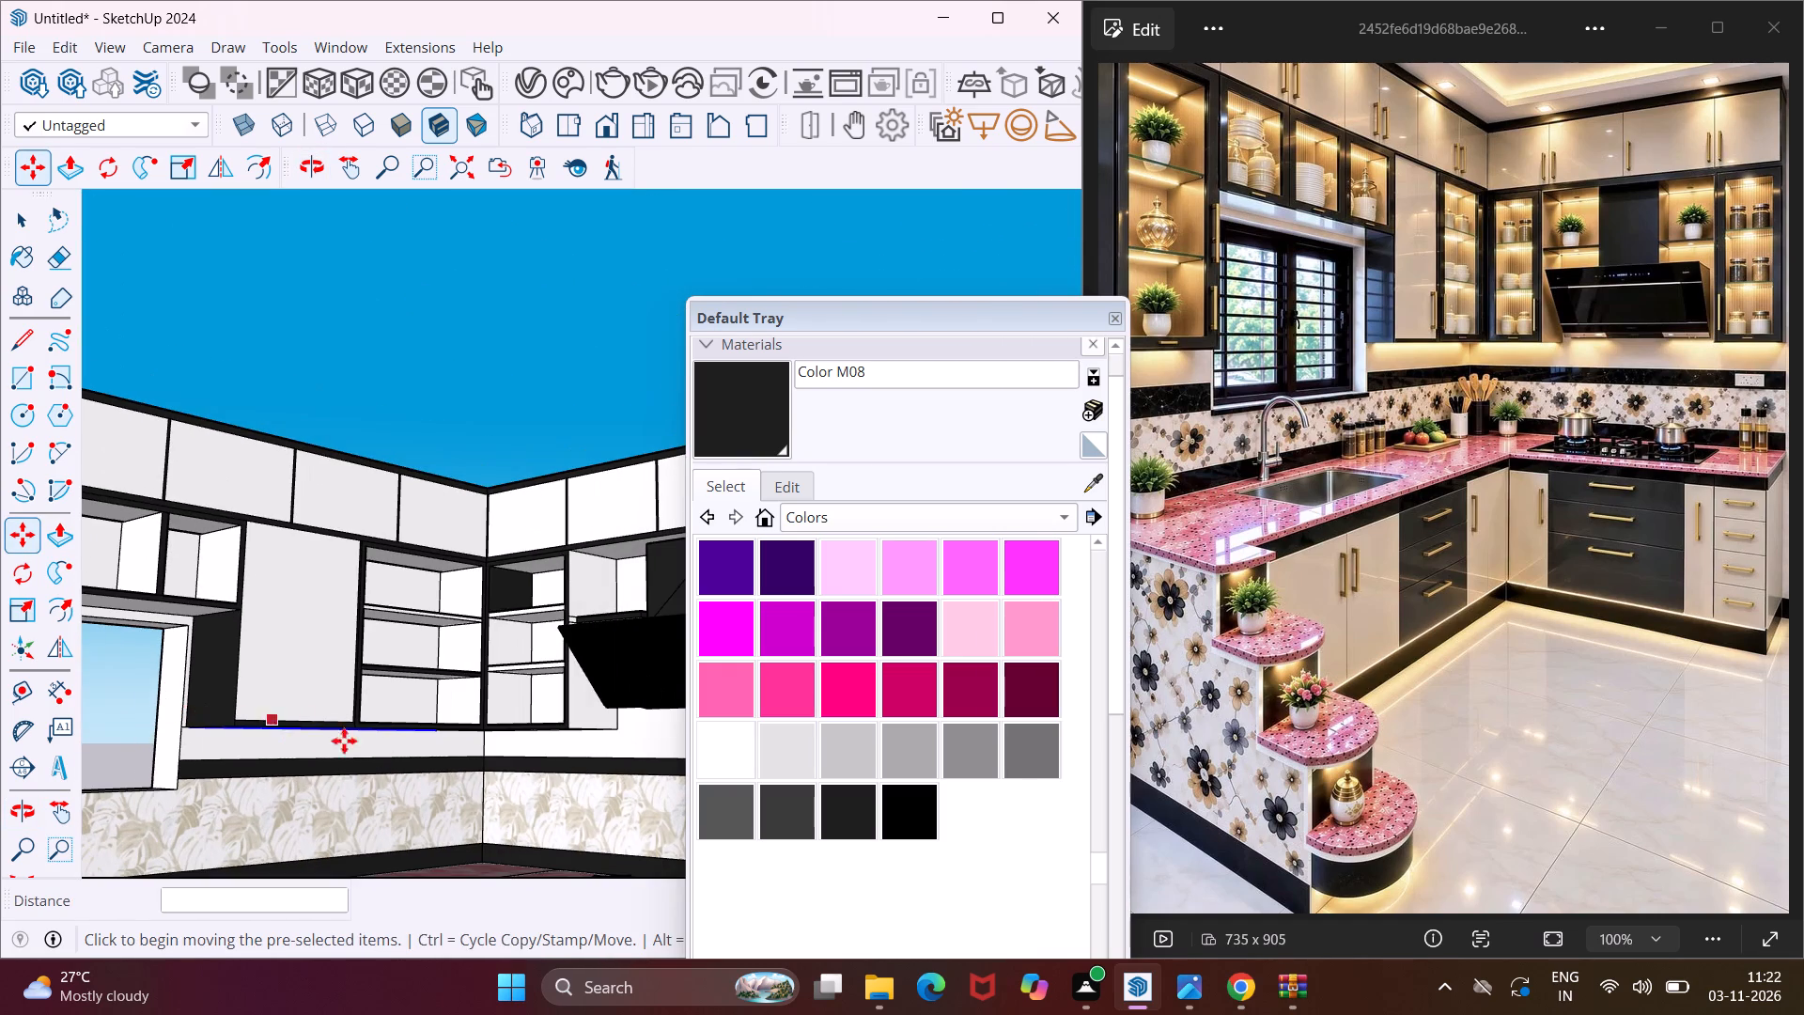
key("Escape")
key("space")
Copy the two back edge segments of the bottom face under the open corner unit beside the range hood 1" forward from the wall.
scroll(620, 746, "up", 16)
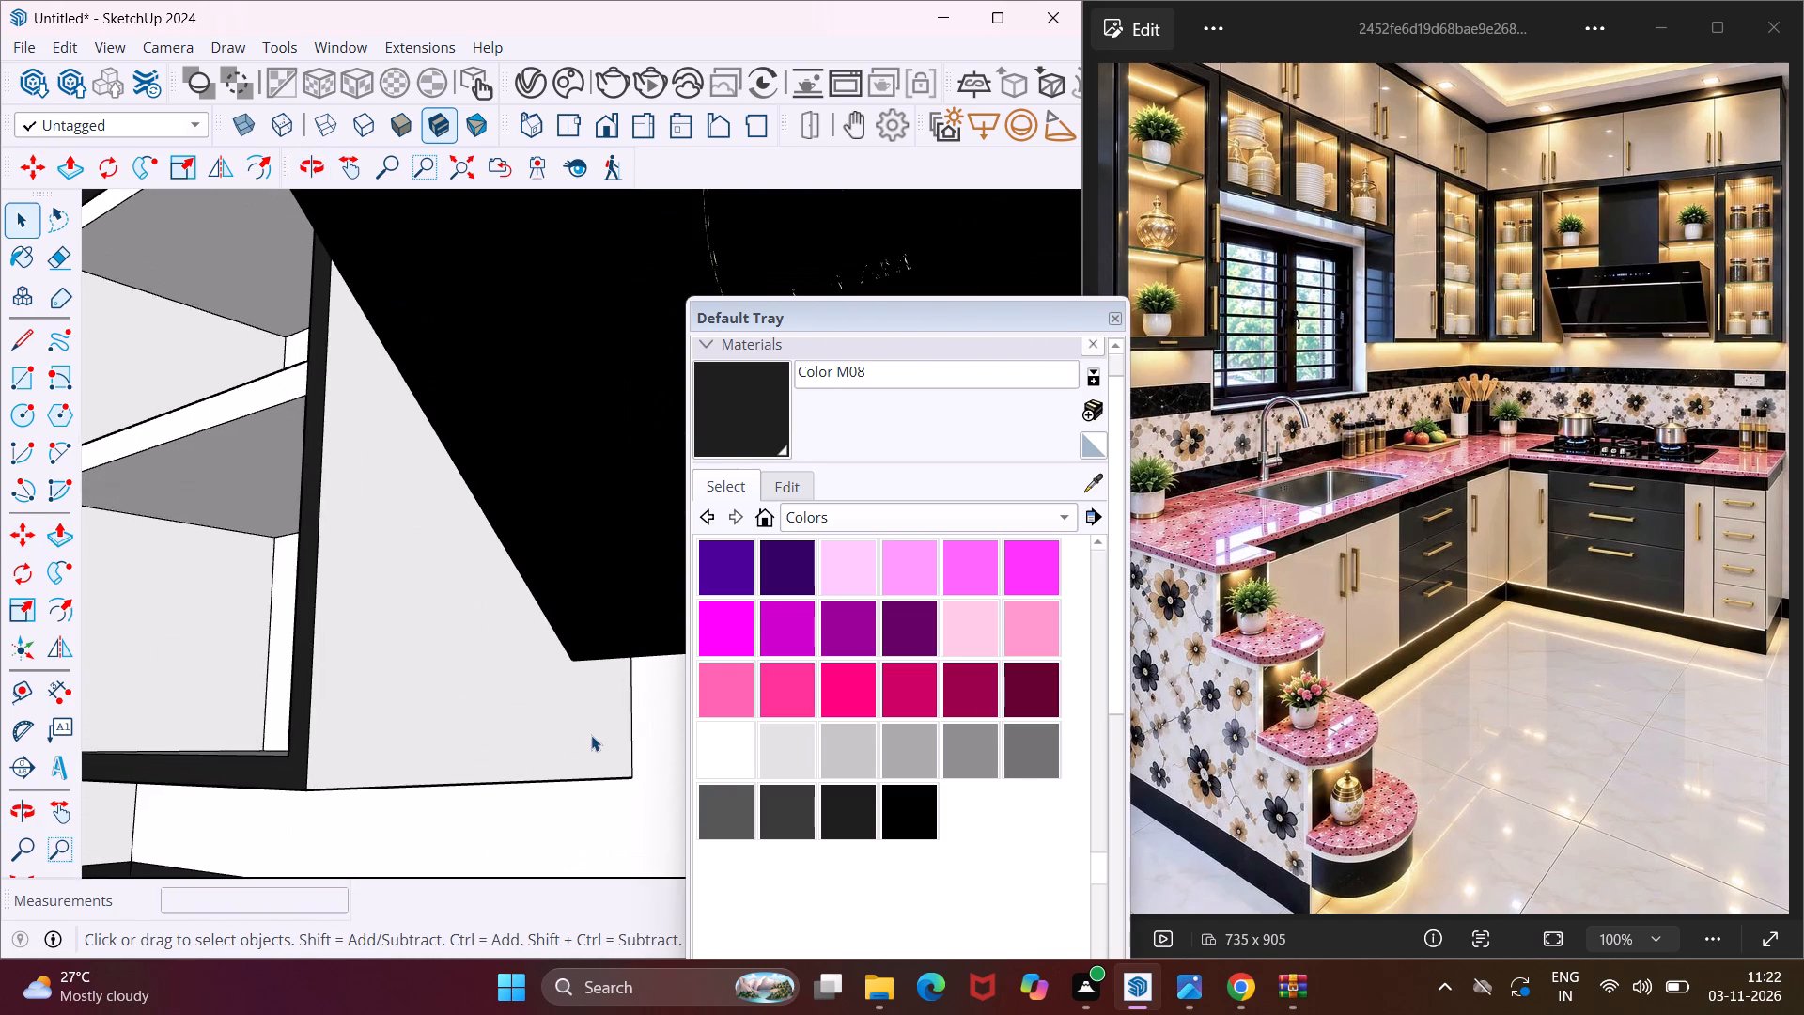
middle_click_drag(585, 745, 640, 665)
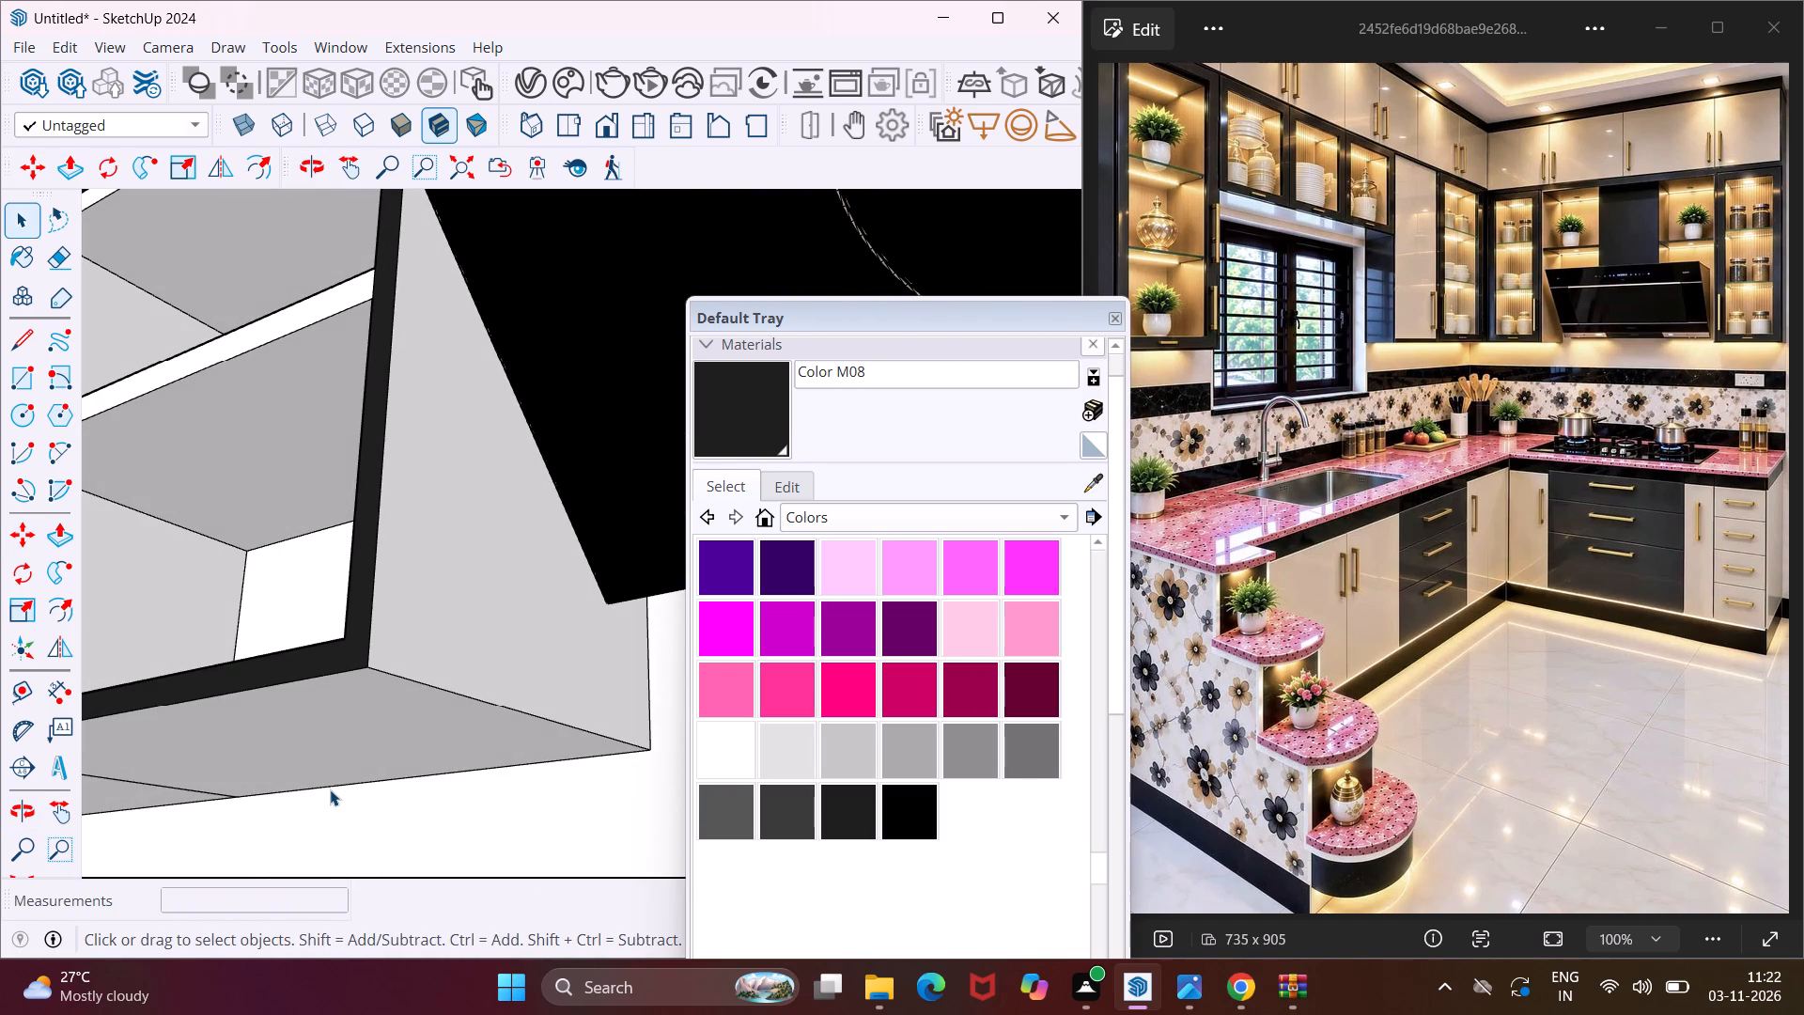
left_click(330, 789)
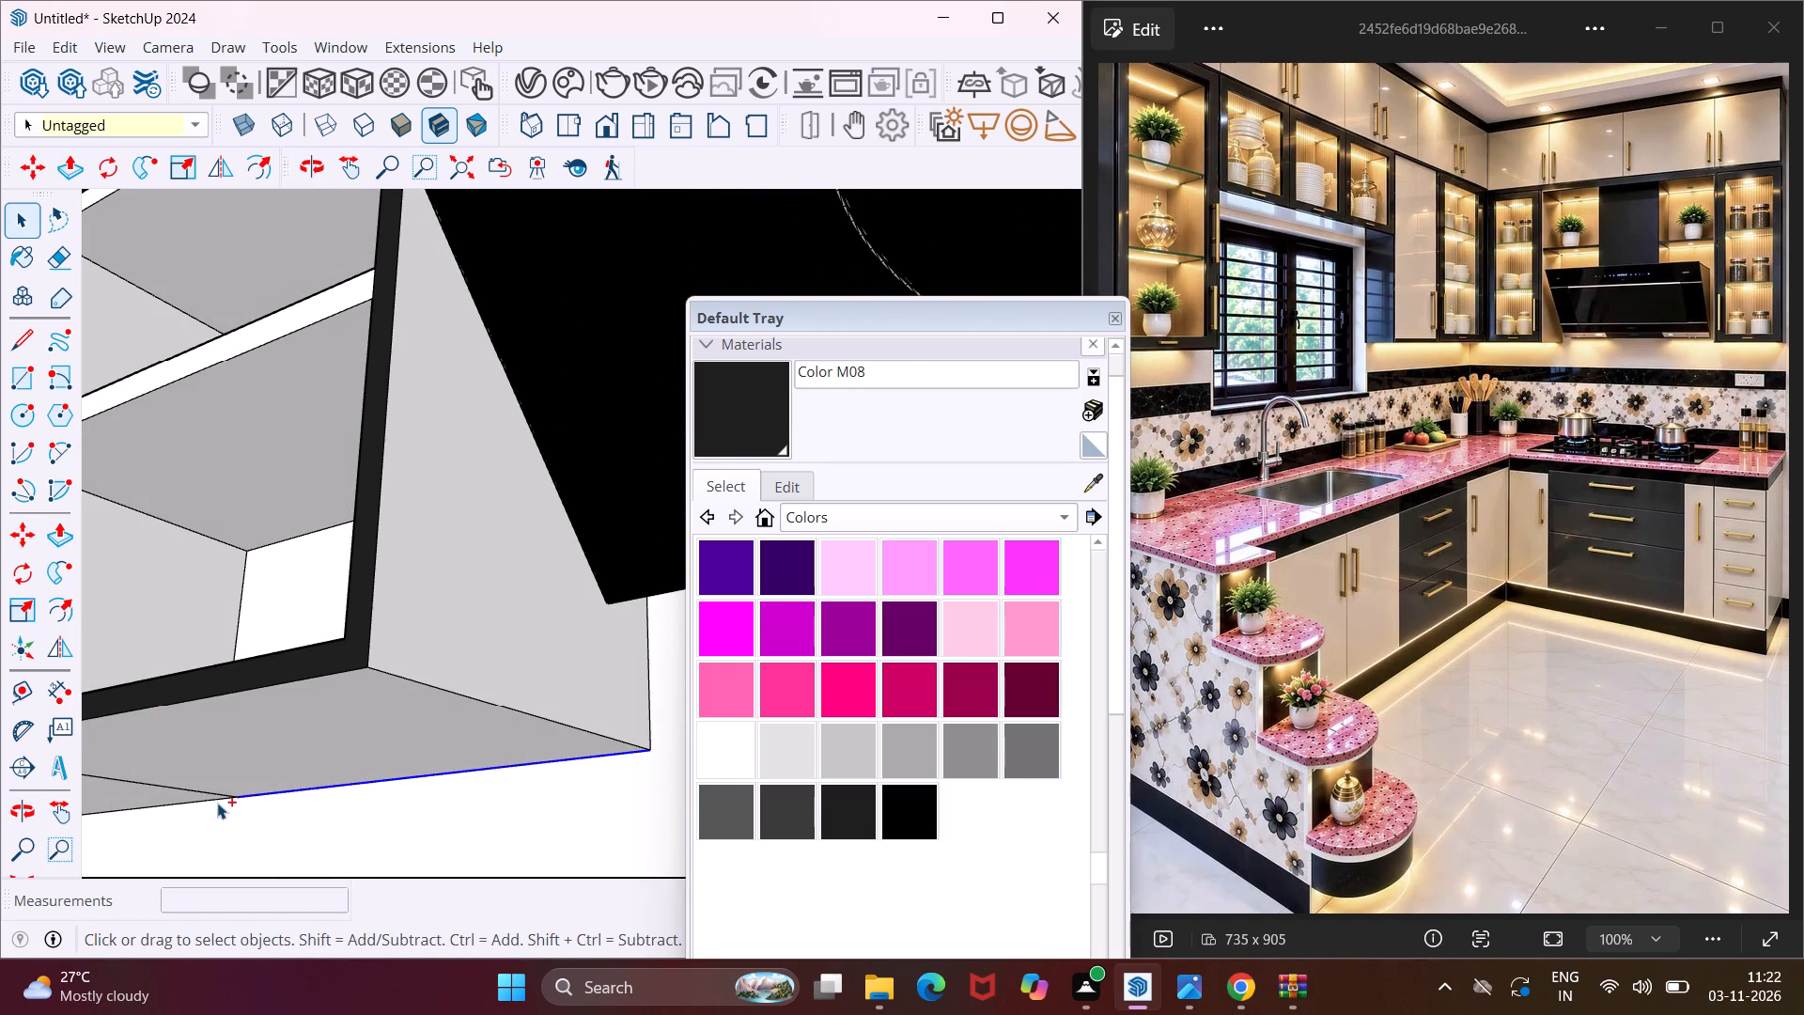
left_click(217, 803, "ctrl")
key("m")
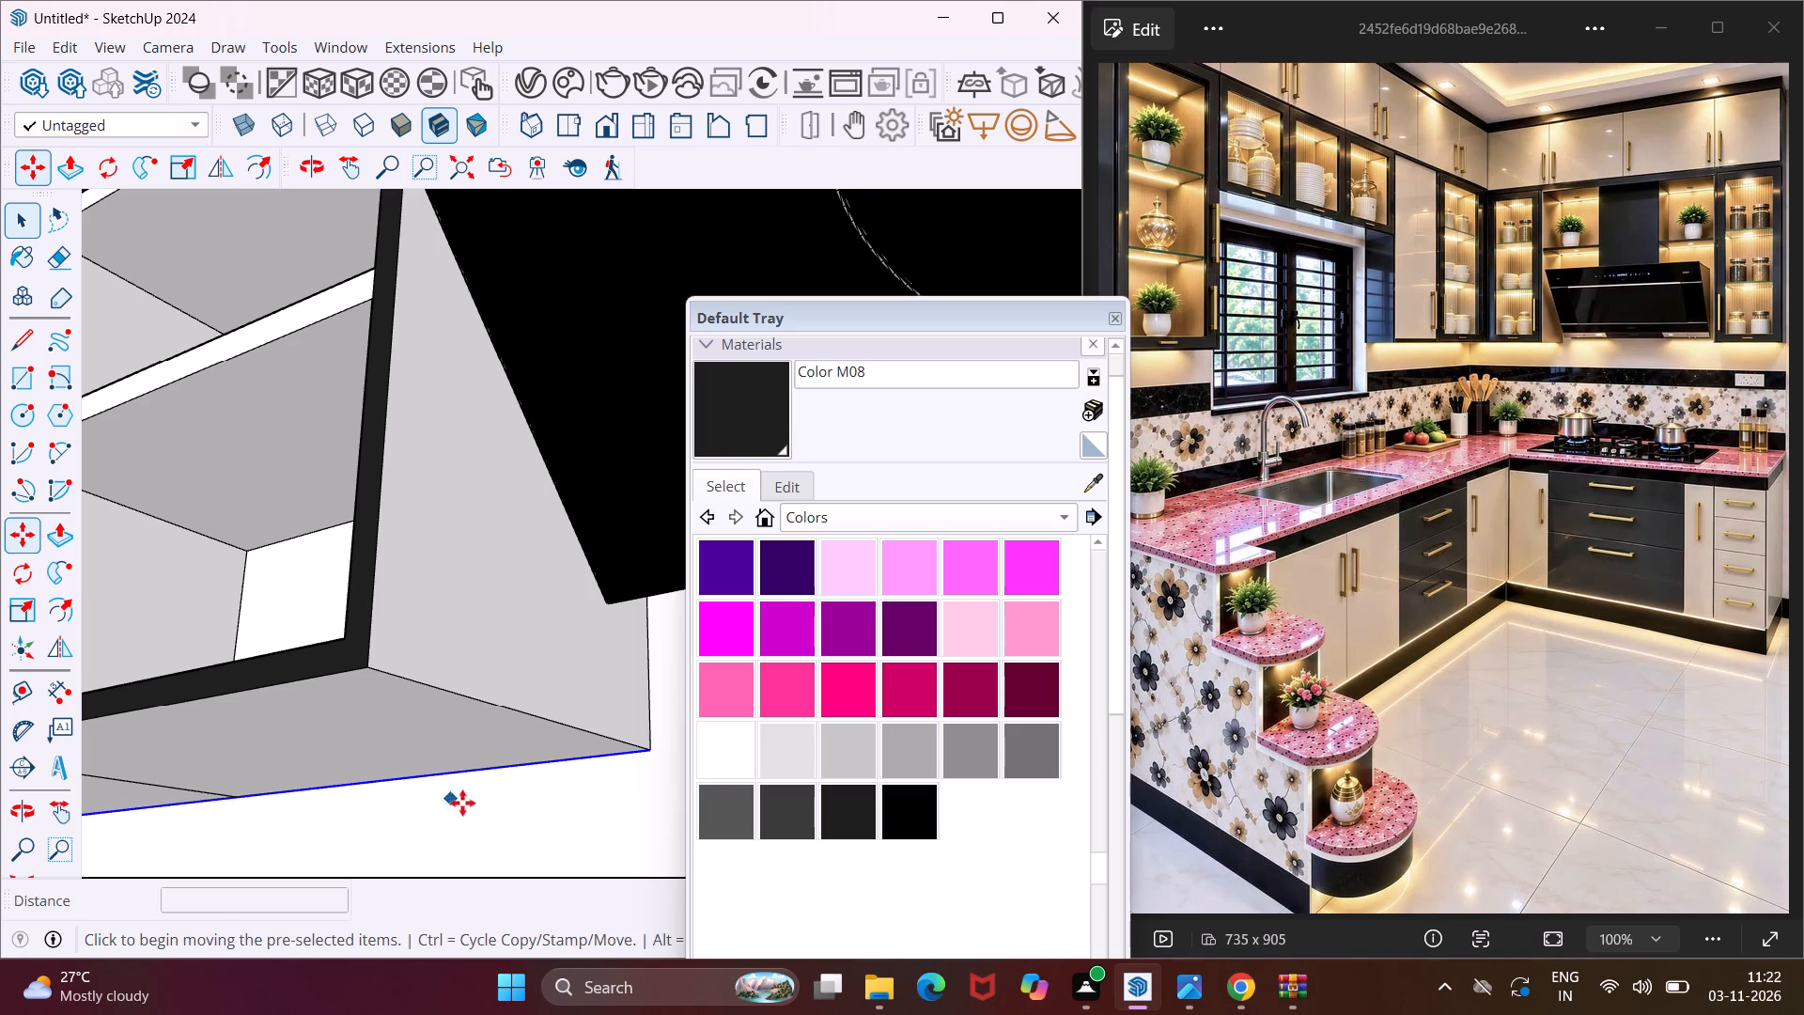
scroll(613, 769, "up", 5)
left_click(661, 743)
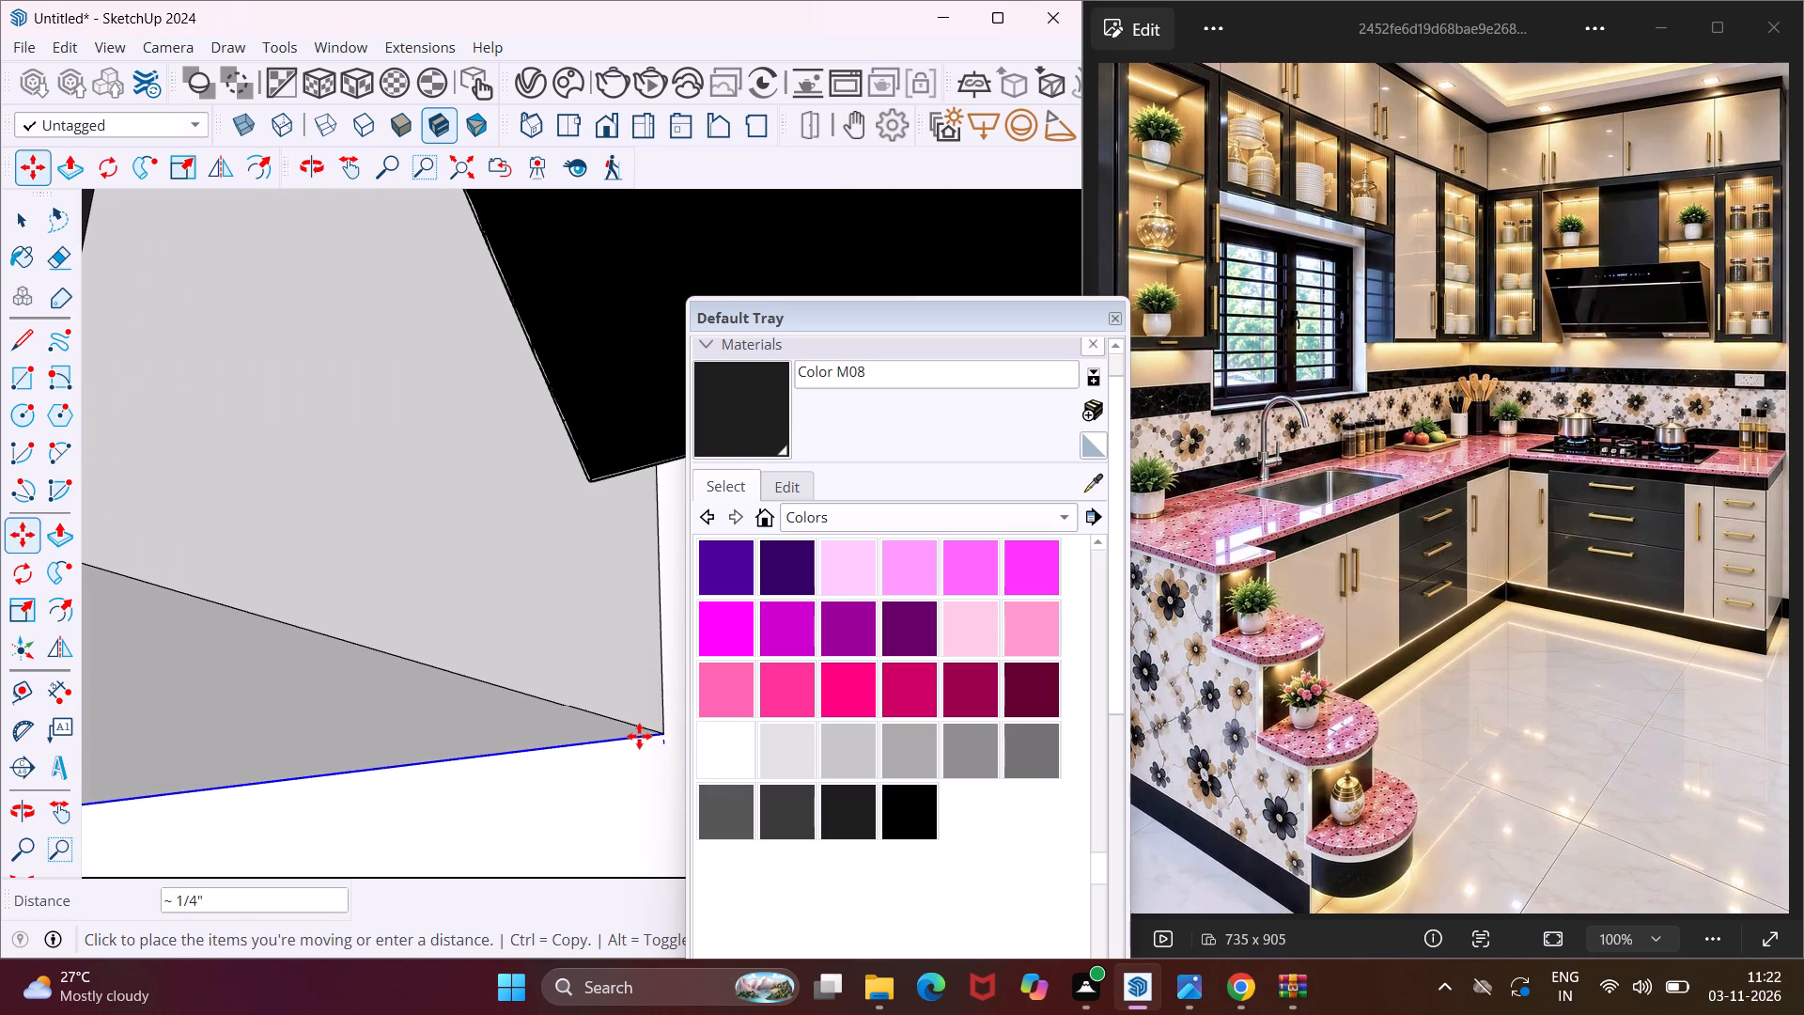
type("1\"")
key("Return")
scroll(630, 734, "down", 10)
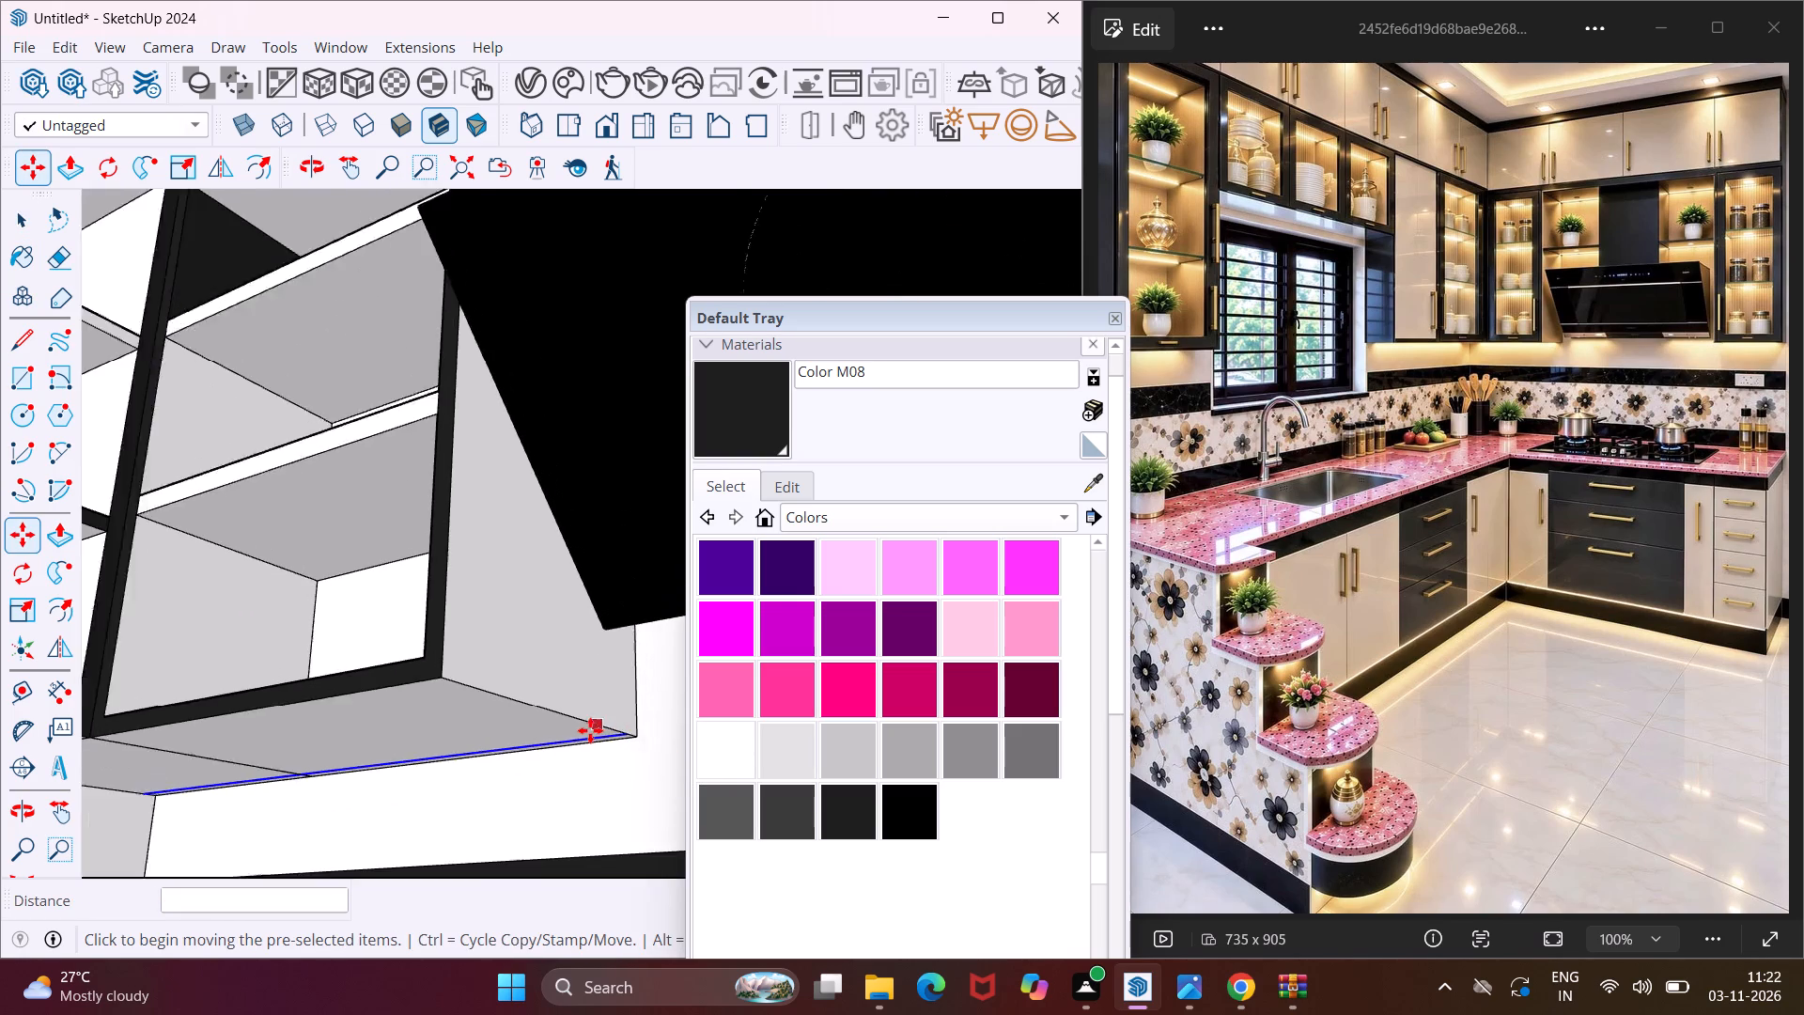
scroll(590, 730, "down", 4)
key("Escape")
key("space")
Copy the short remaining wall edge of the bottom face at the inner corner 1" outward to meet the closed cabinet's strip line.
scroll(250, 732, "up", 4)
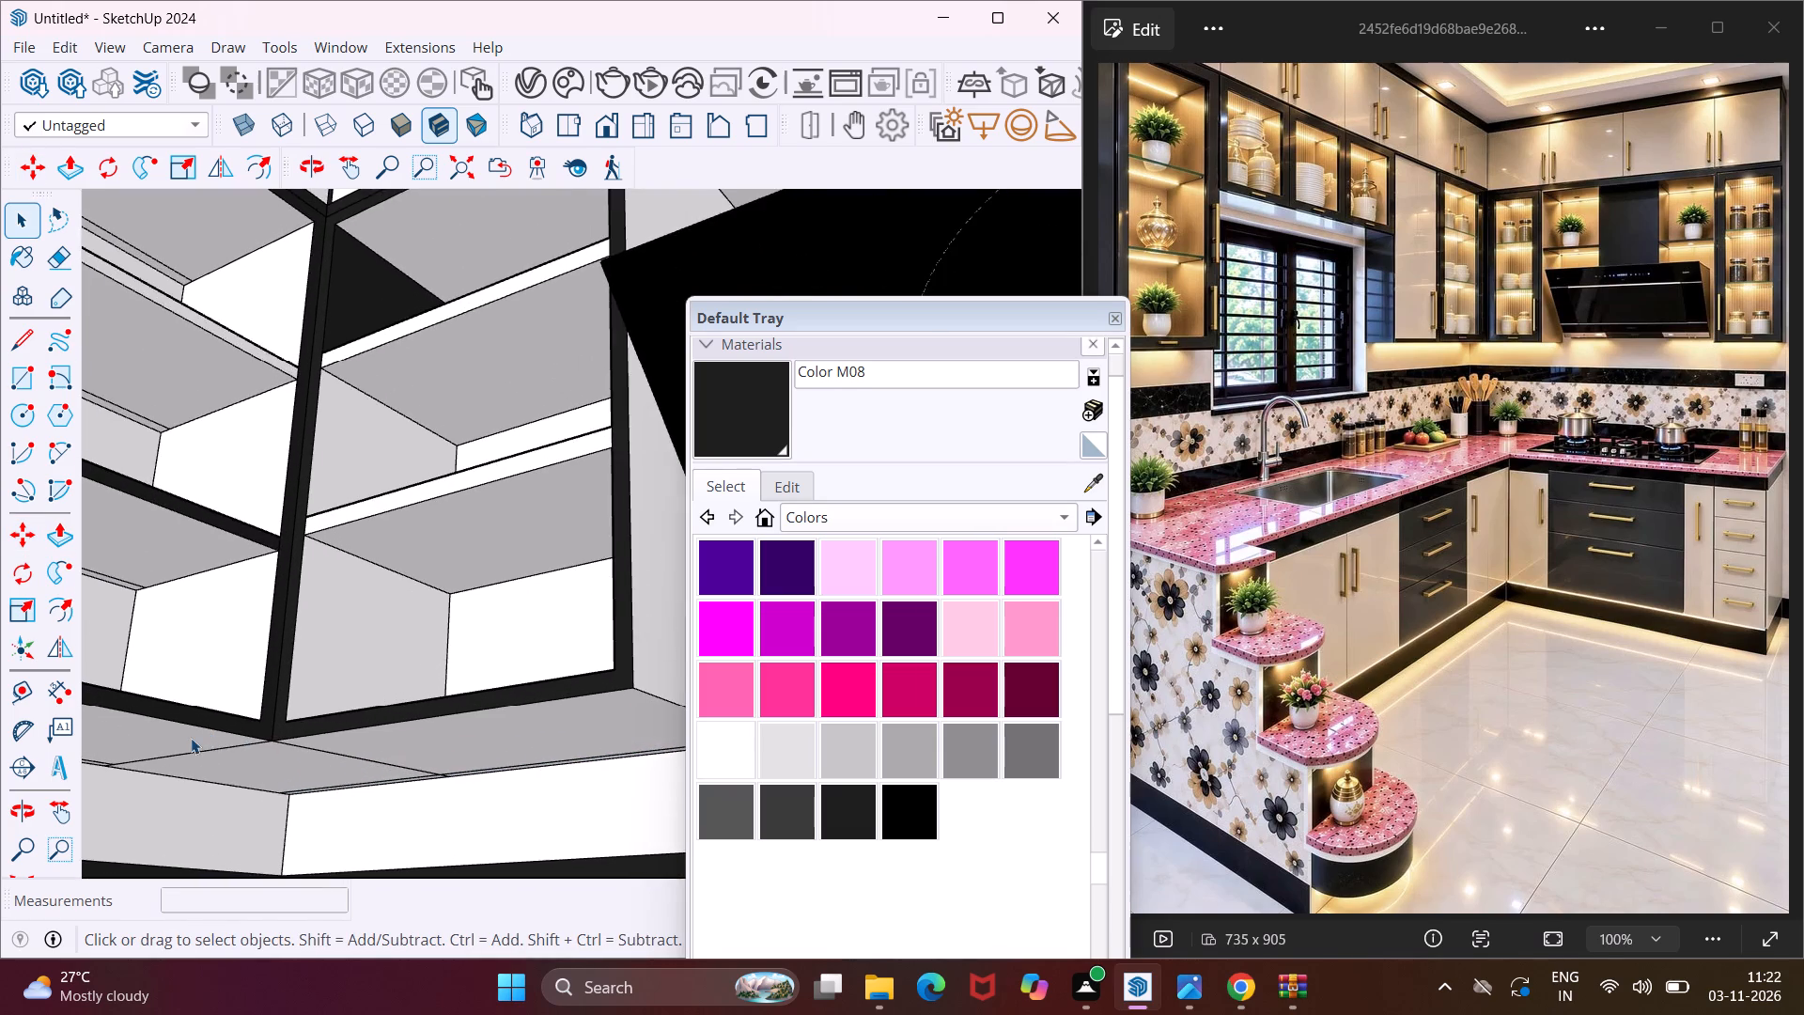
scroll(188, 738, "up", 3)
middle_click_drag(188, 738, 338, 682)
scroll(334, 685, "down", 3)
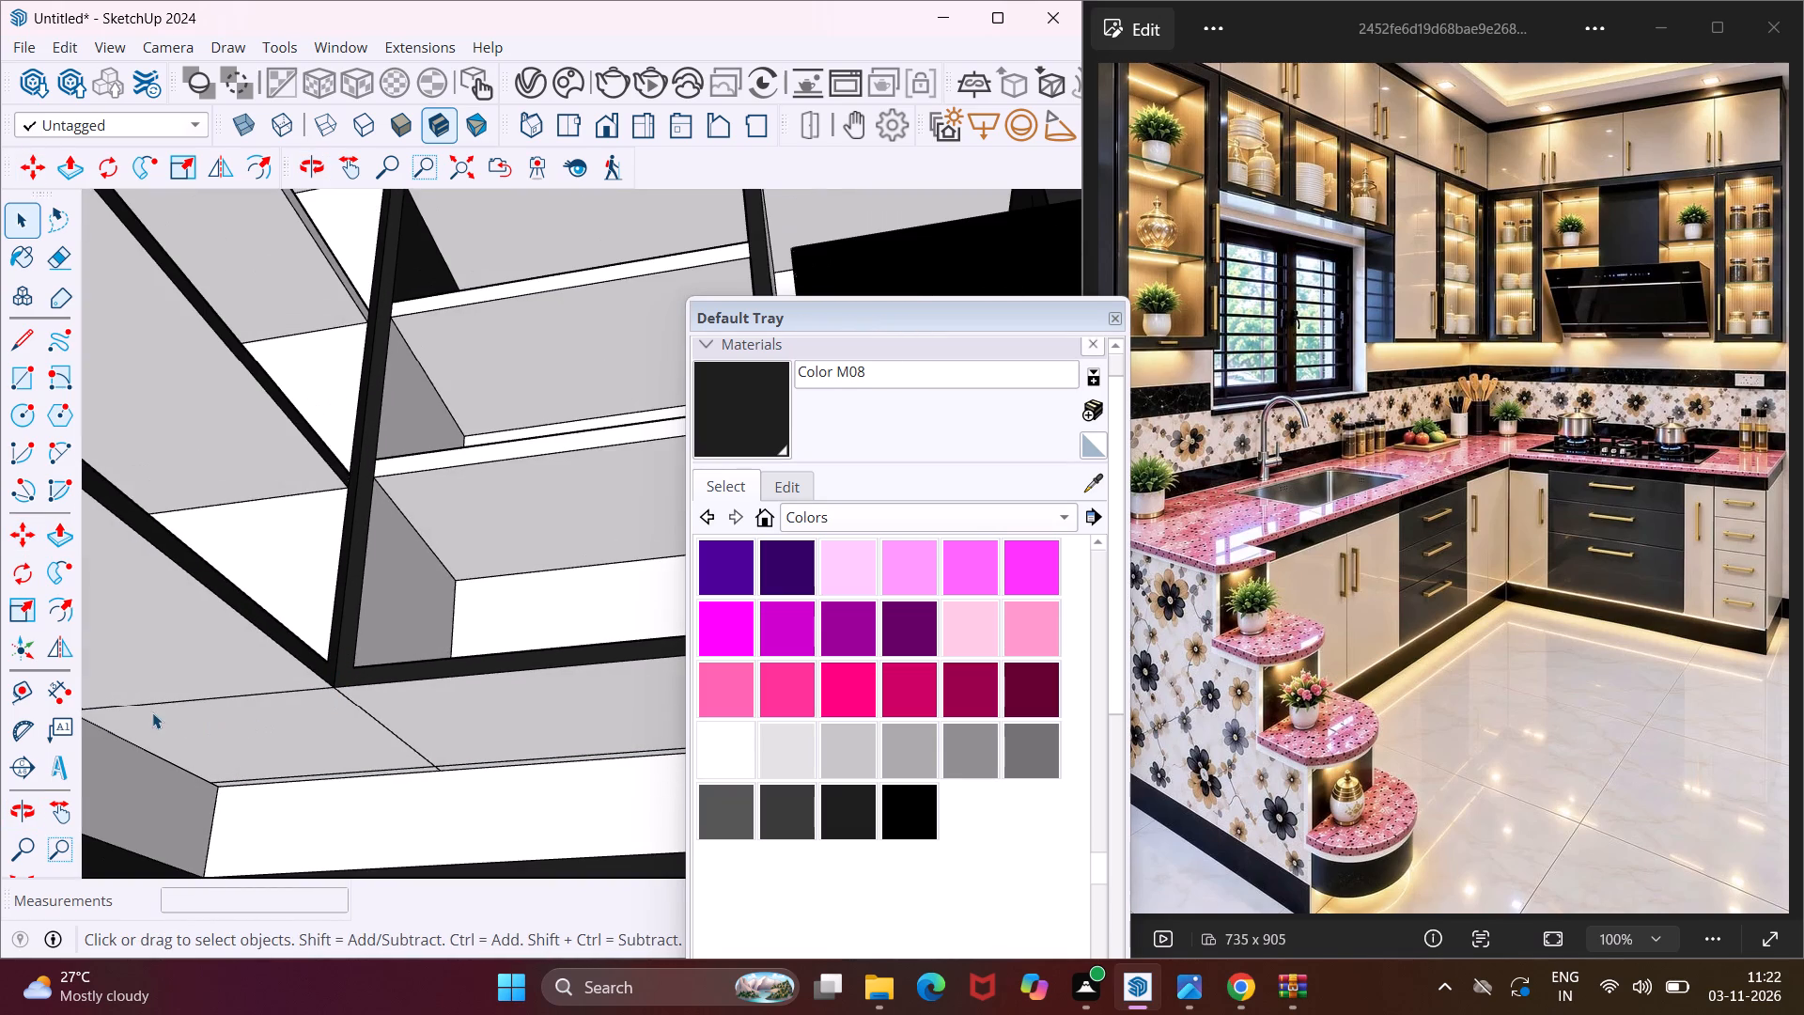
middle_click_drag(138, 742, 273, 749)
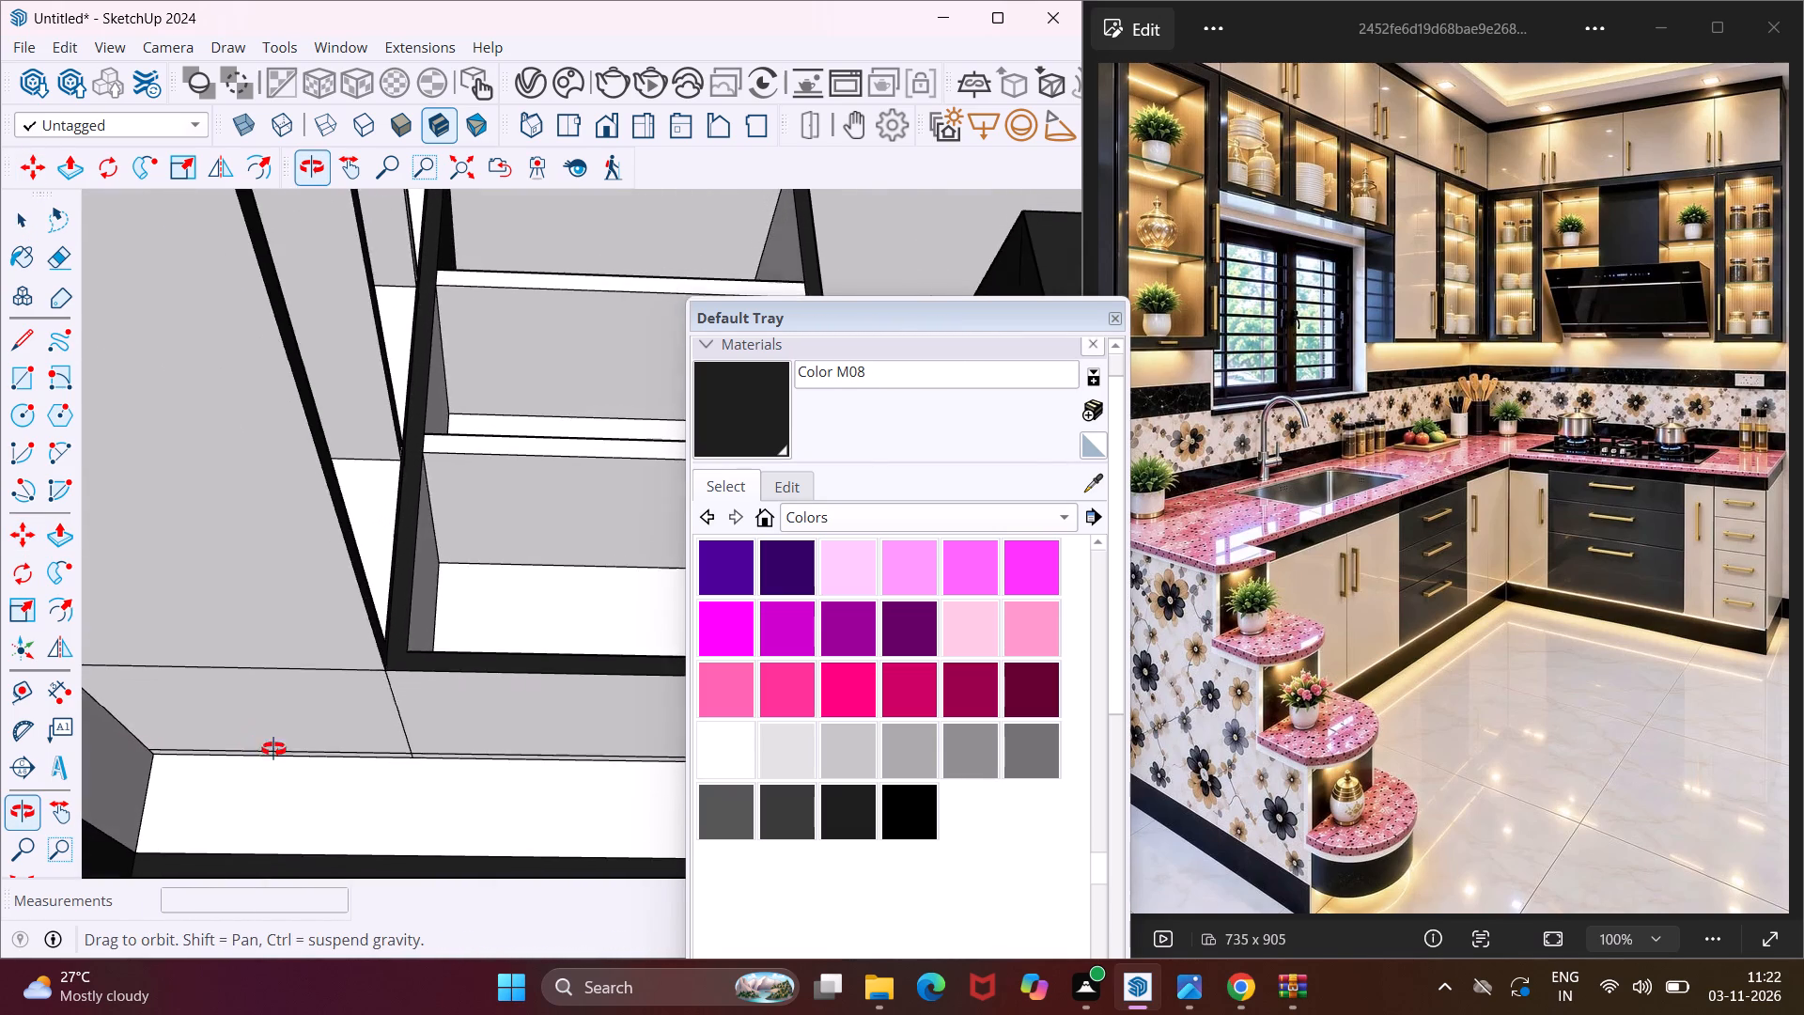
middle_click_drag(273, 749, 278, 749)
scroll(276, 748, "down", 5)
scroll(163, 726, "up", 8)
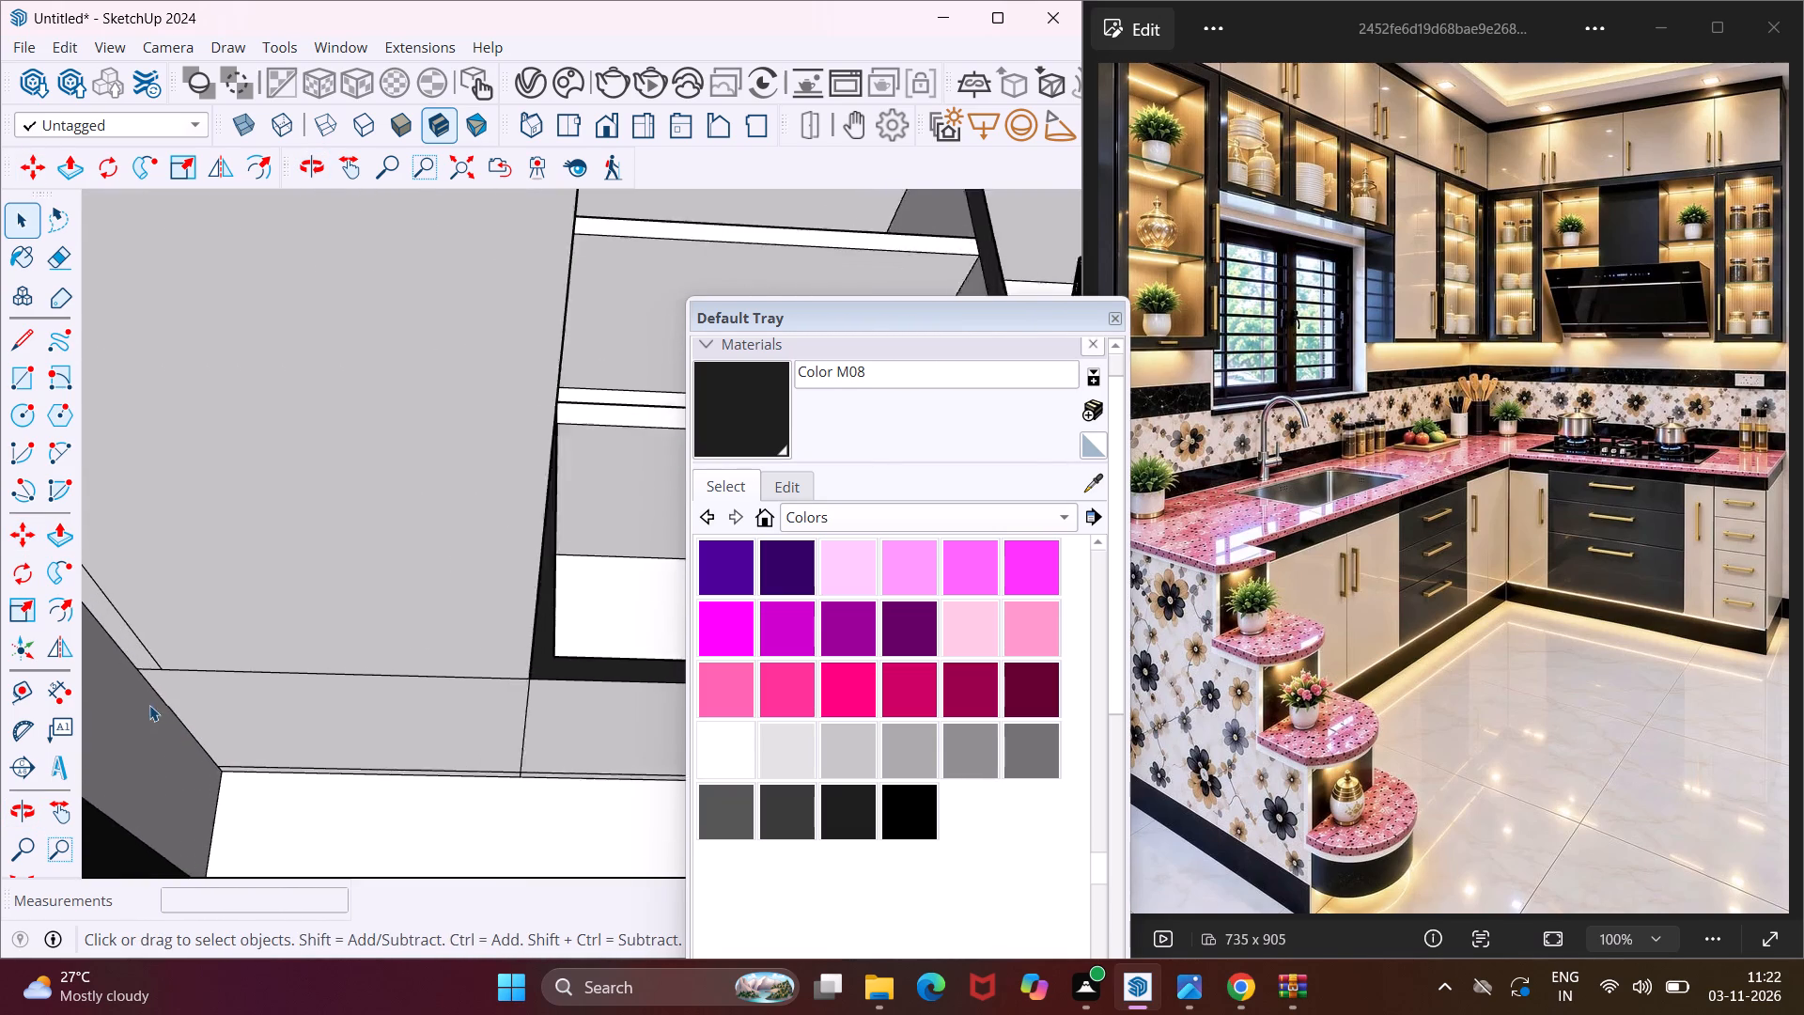
scroll(149, 699, "up", 3)
left_click(148, 679)
key("m")
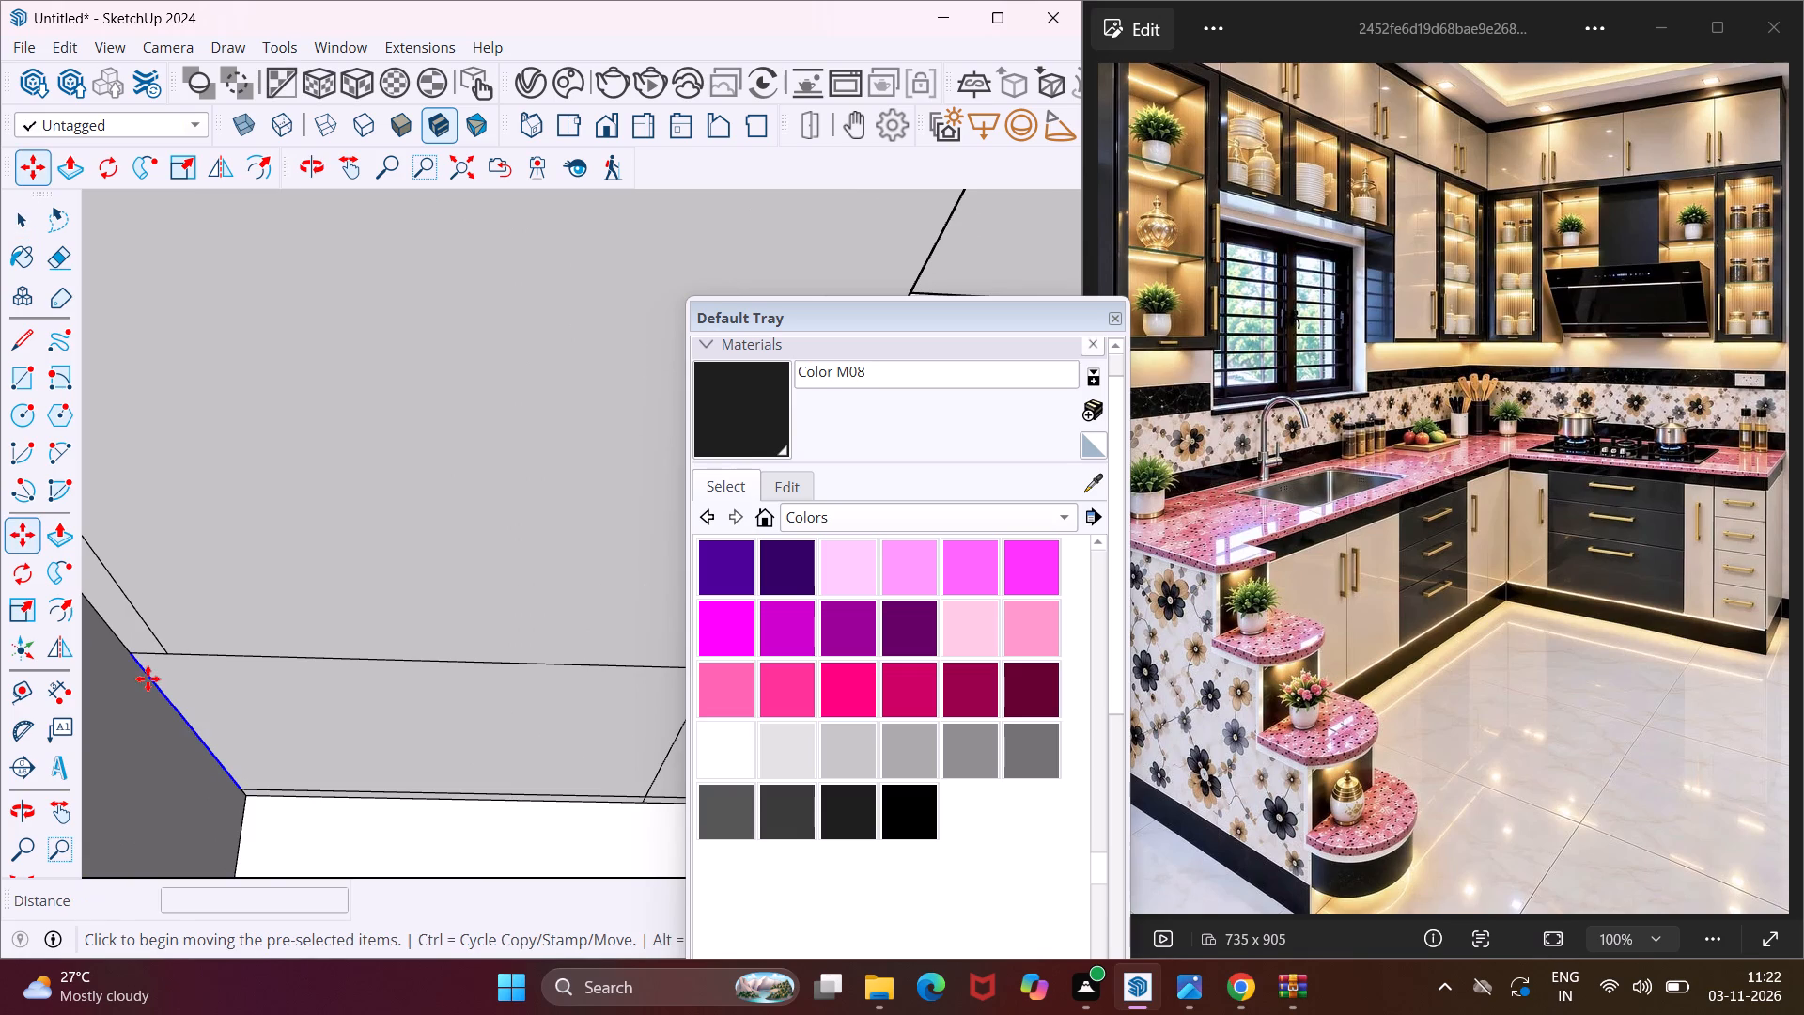
scroll(138, 675, "up", 4)
left_click(130, 644)
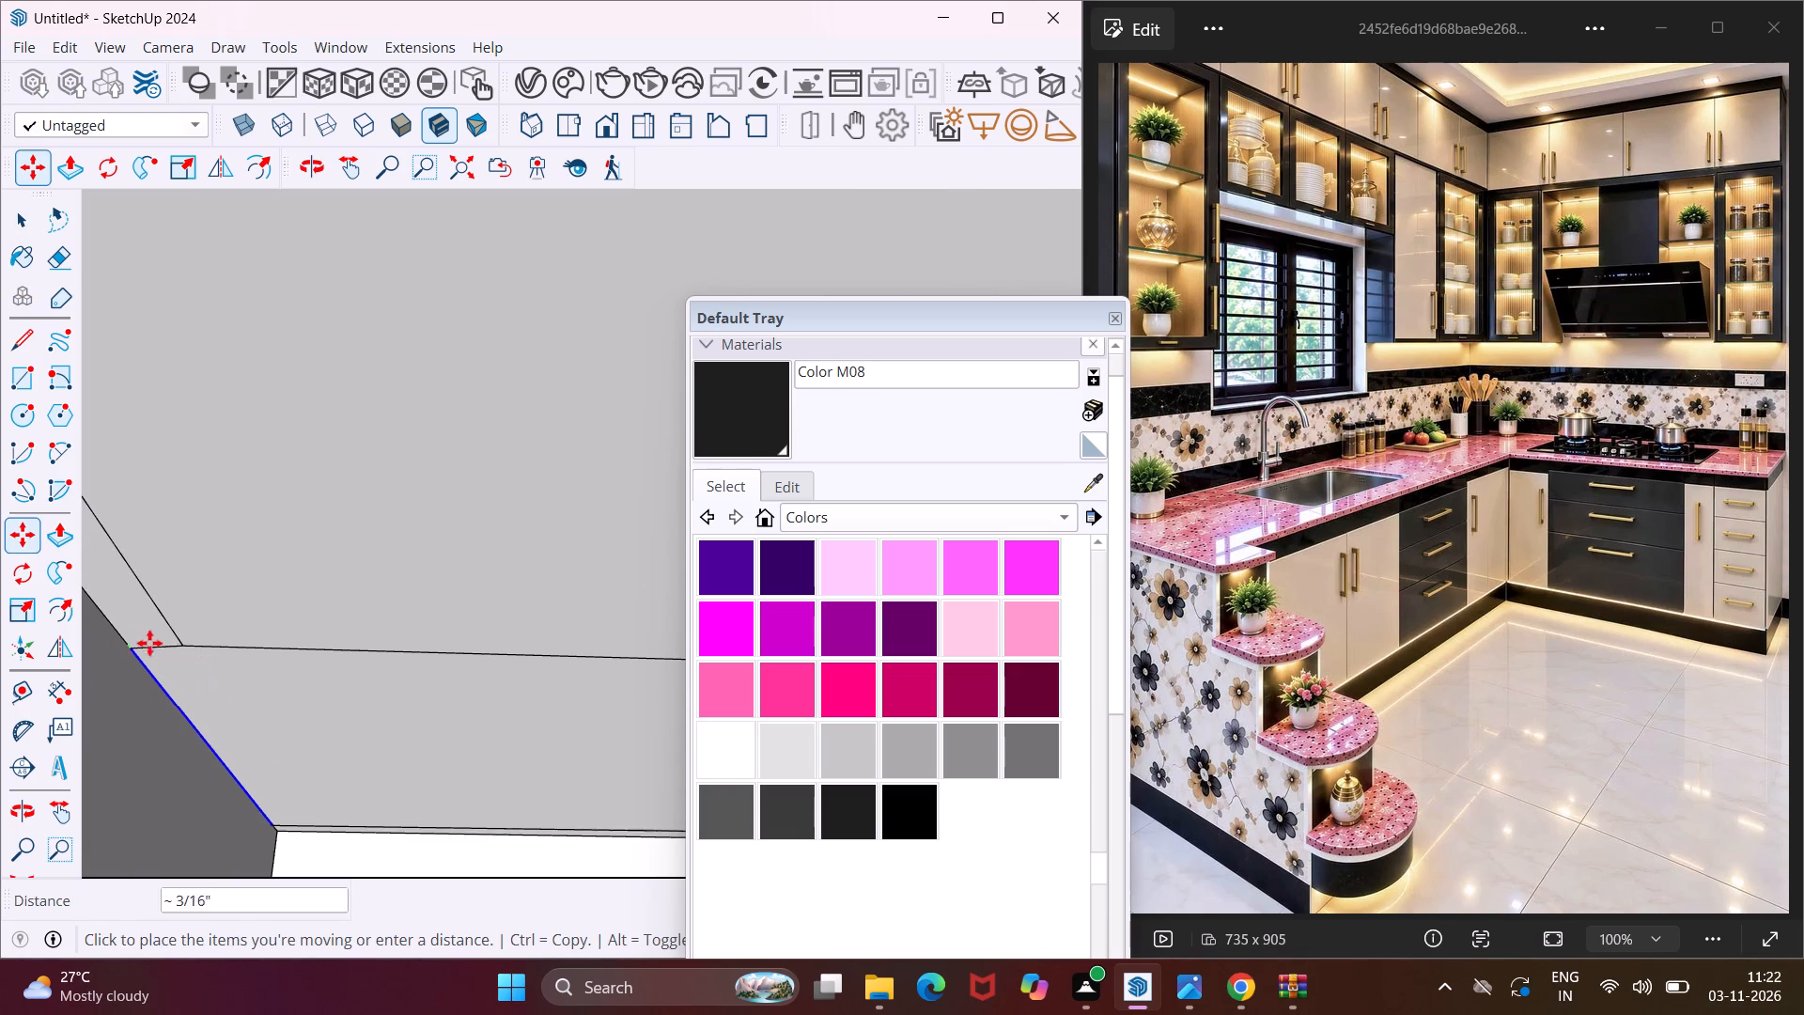
left_click(185, 641)
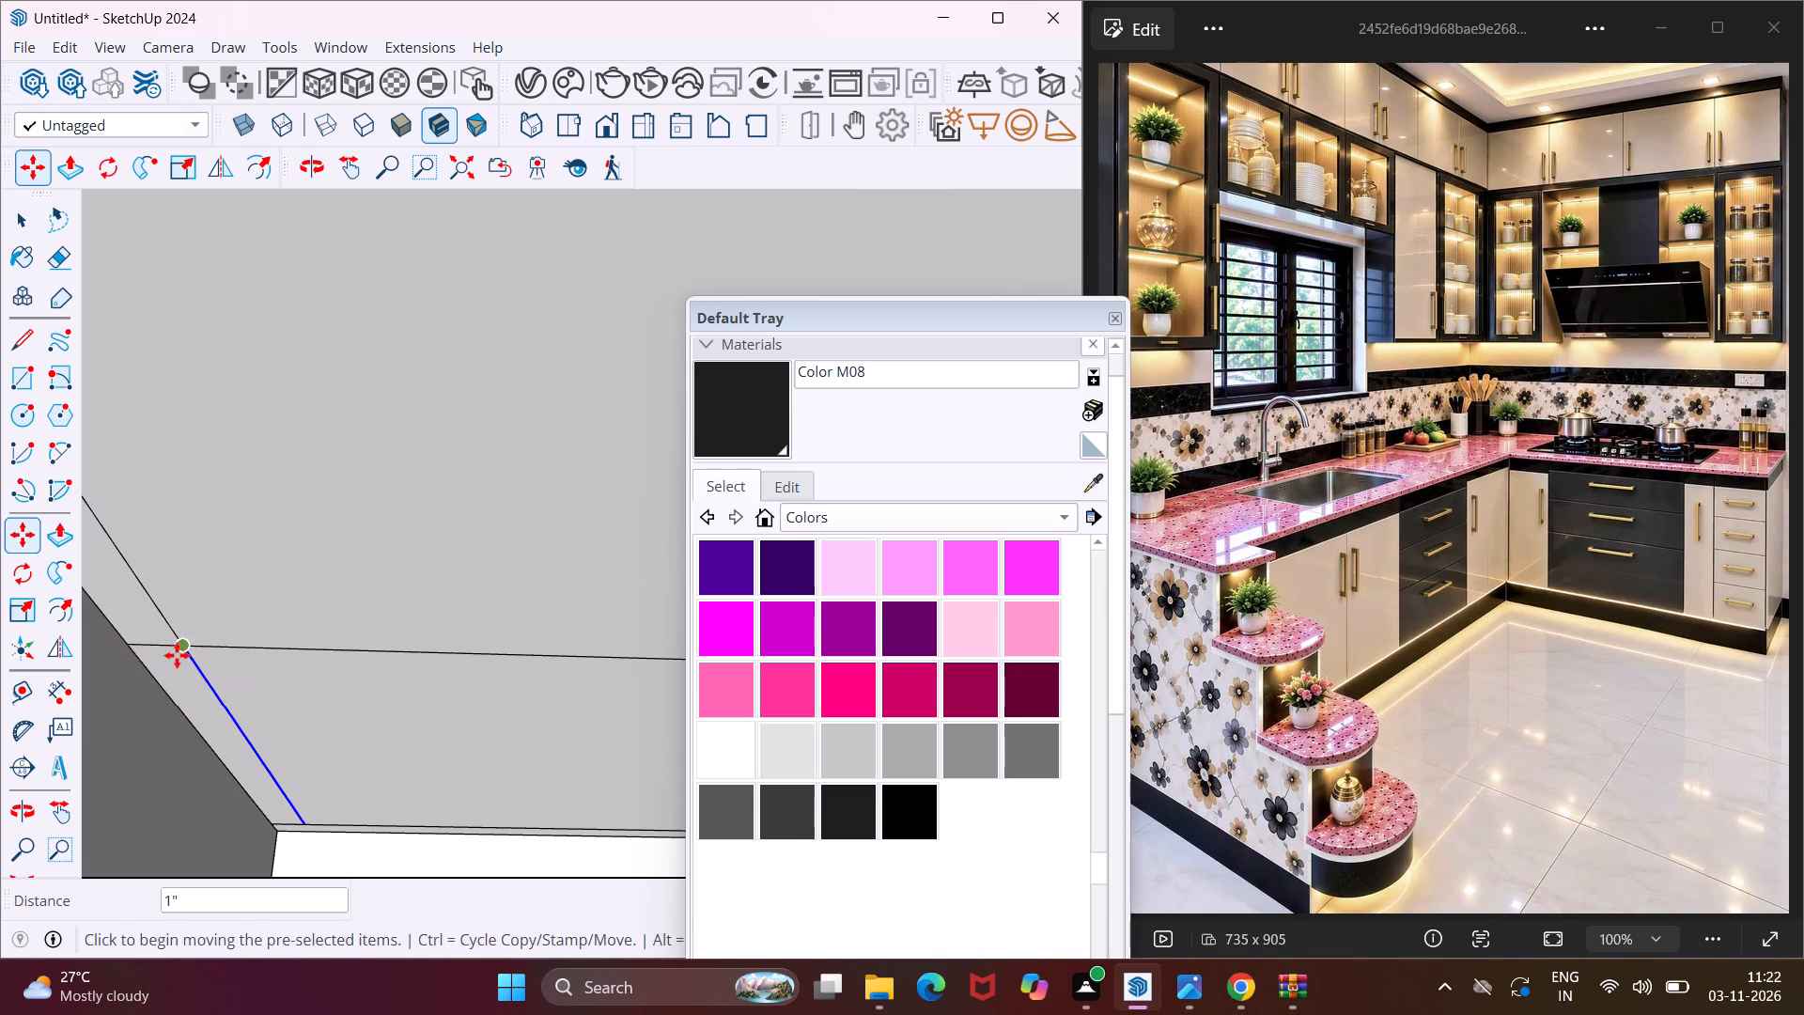
key("Escape")
key("space")
Examine the base cabinets, backsplash and wall units along the range hood wall as a whole.
scroll(225, 774, "down", 3)
middle_click_drag(249, 771, 239, 765)
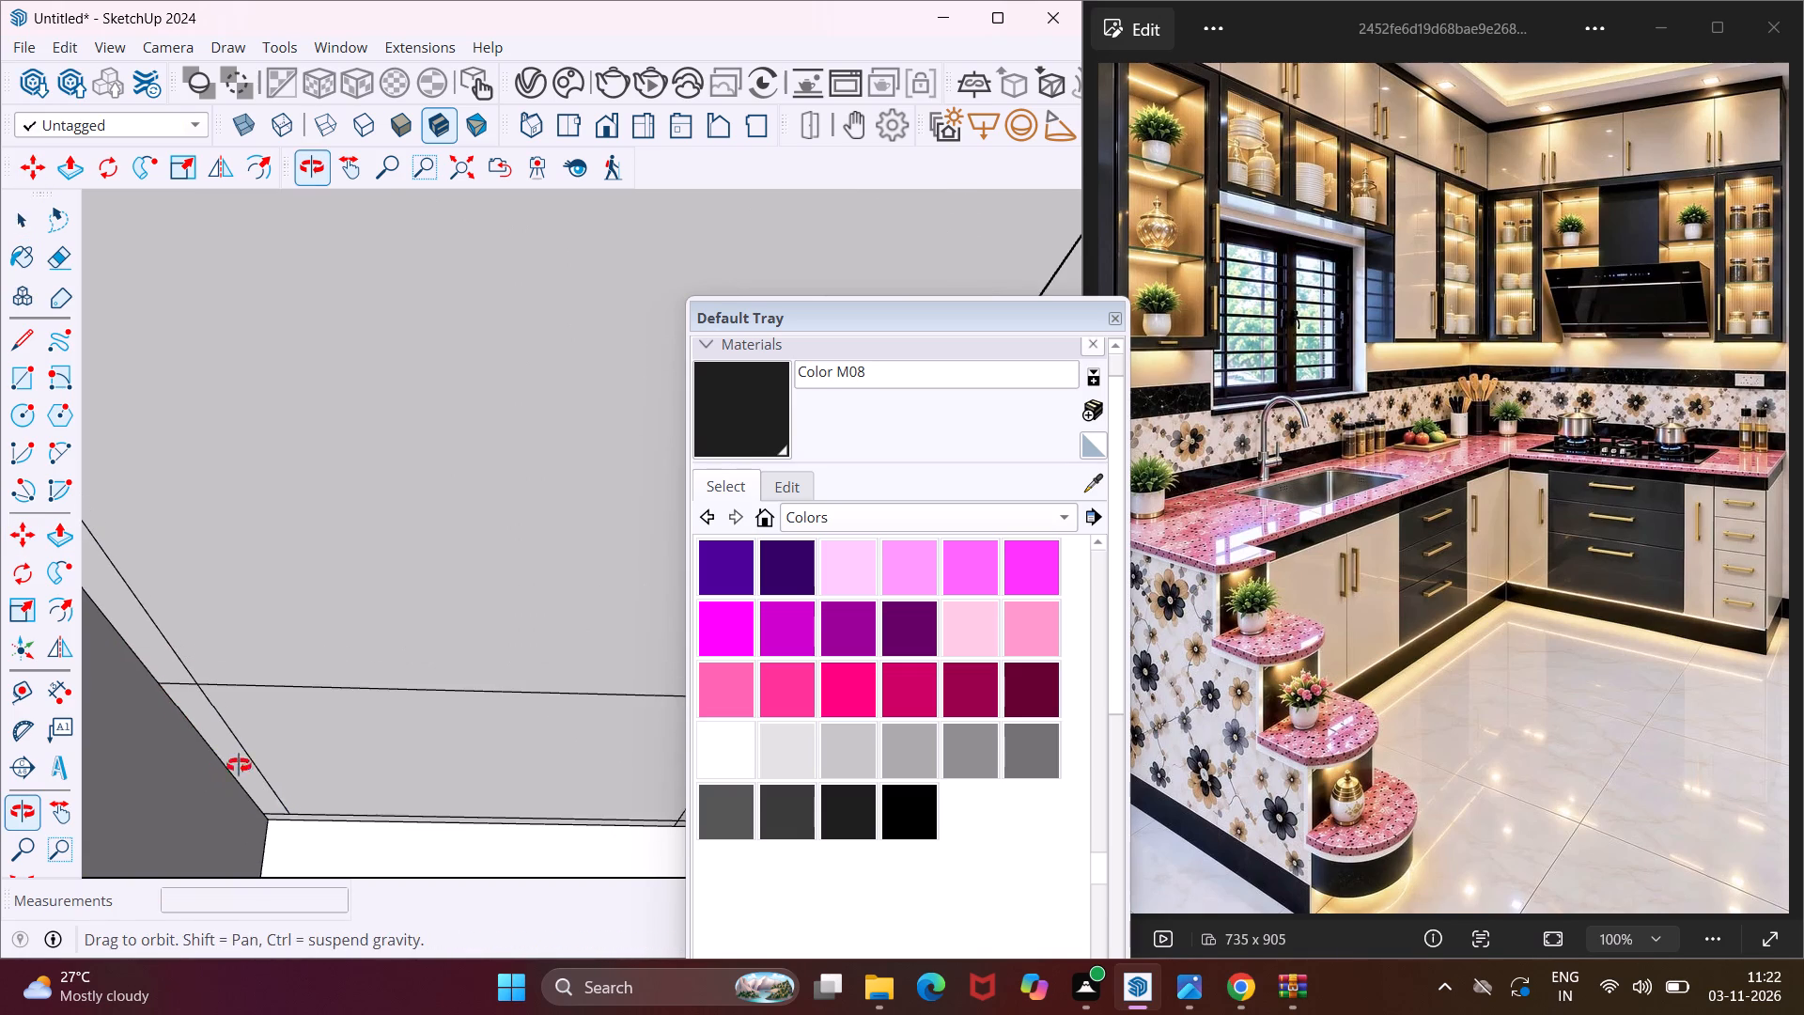
middle_click_drag(239, 765, 140, 736)
scroll(121, 726, "down", 16)
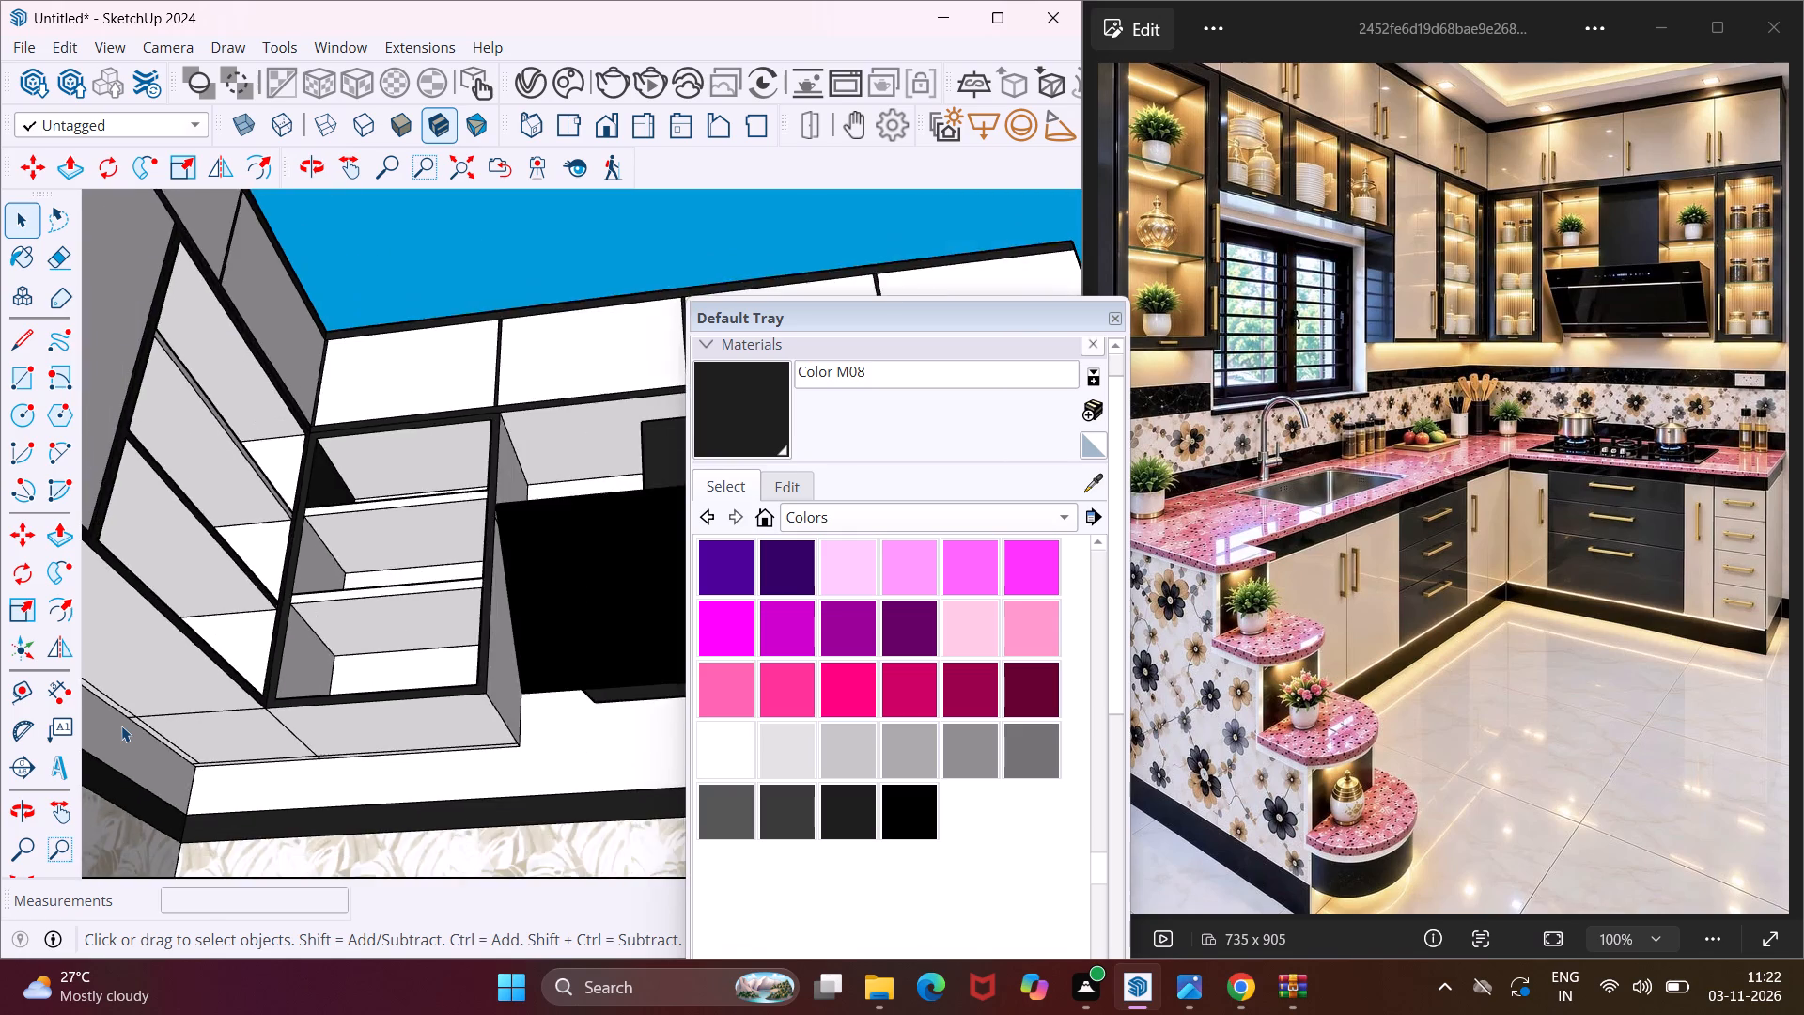
scroll(121, 726, "down", 5)
middle_click_drag(367, 646, 350, 866)
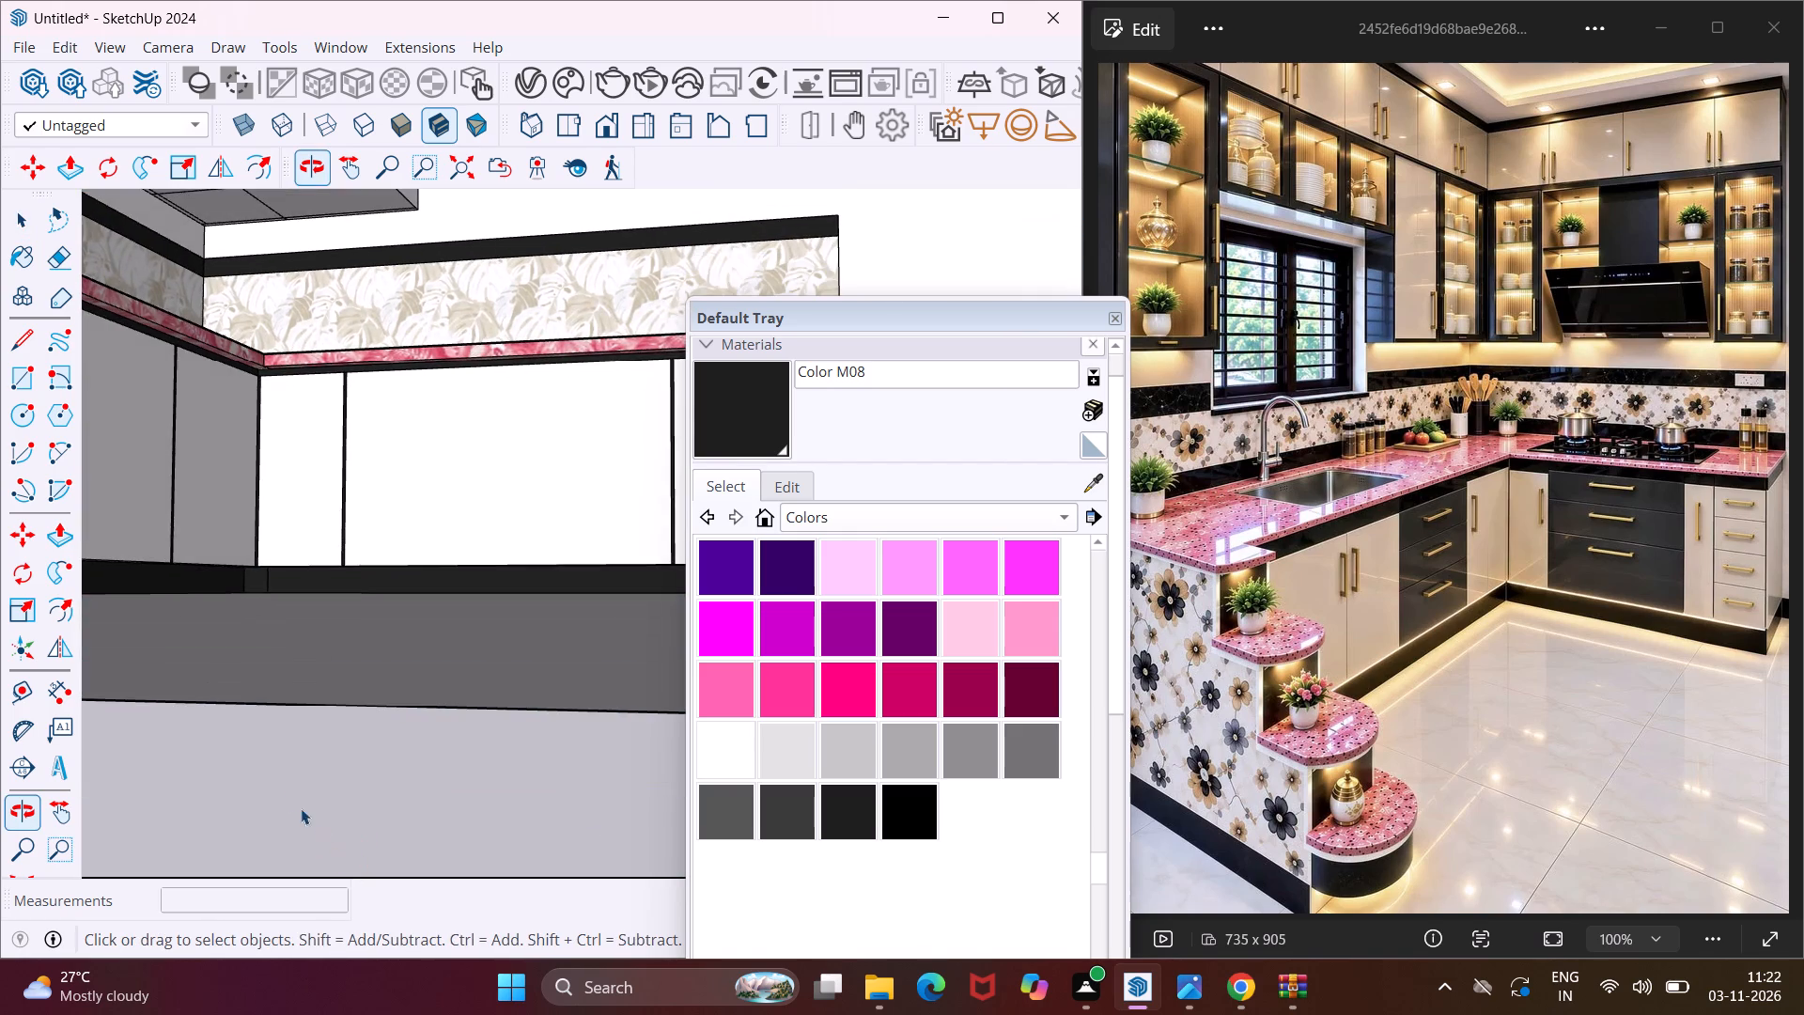
scroll(287, 792, "down", 17)
scroll(220, 756, "down", 10)
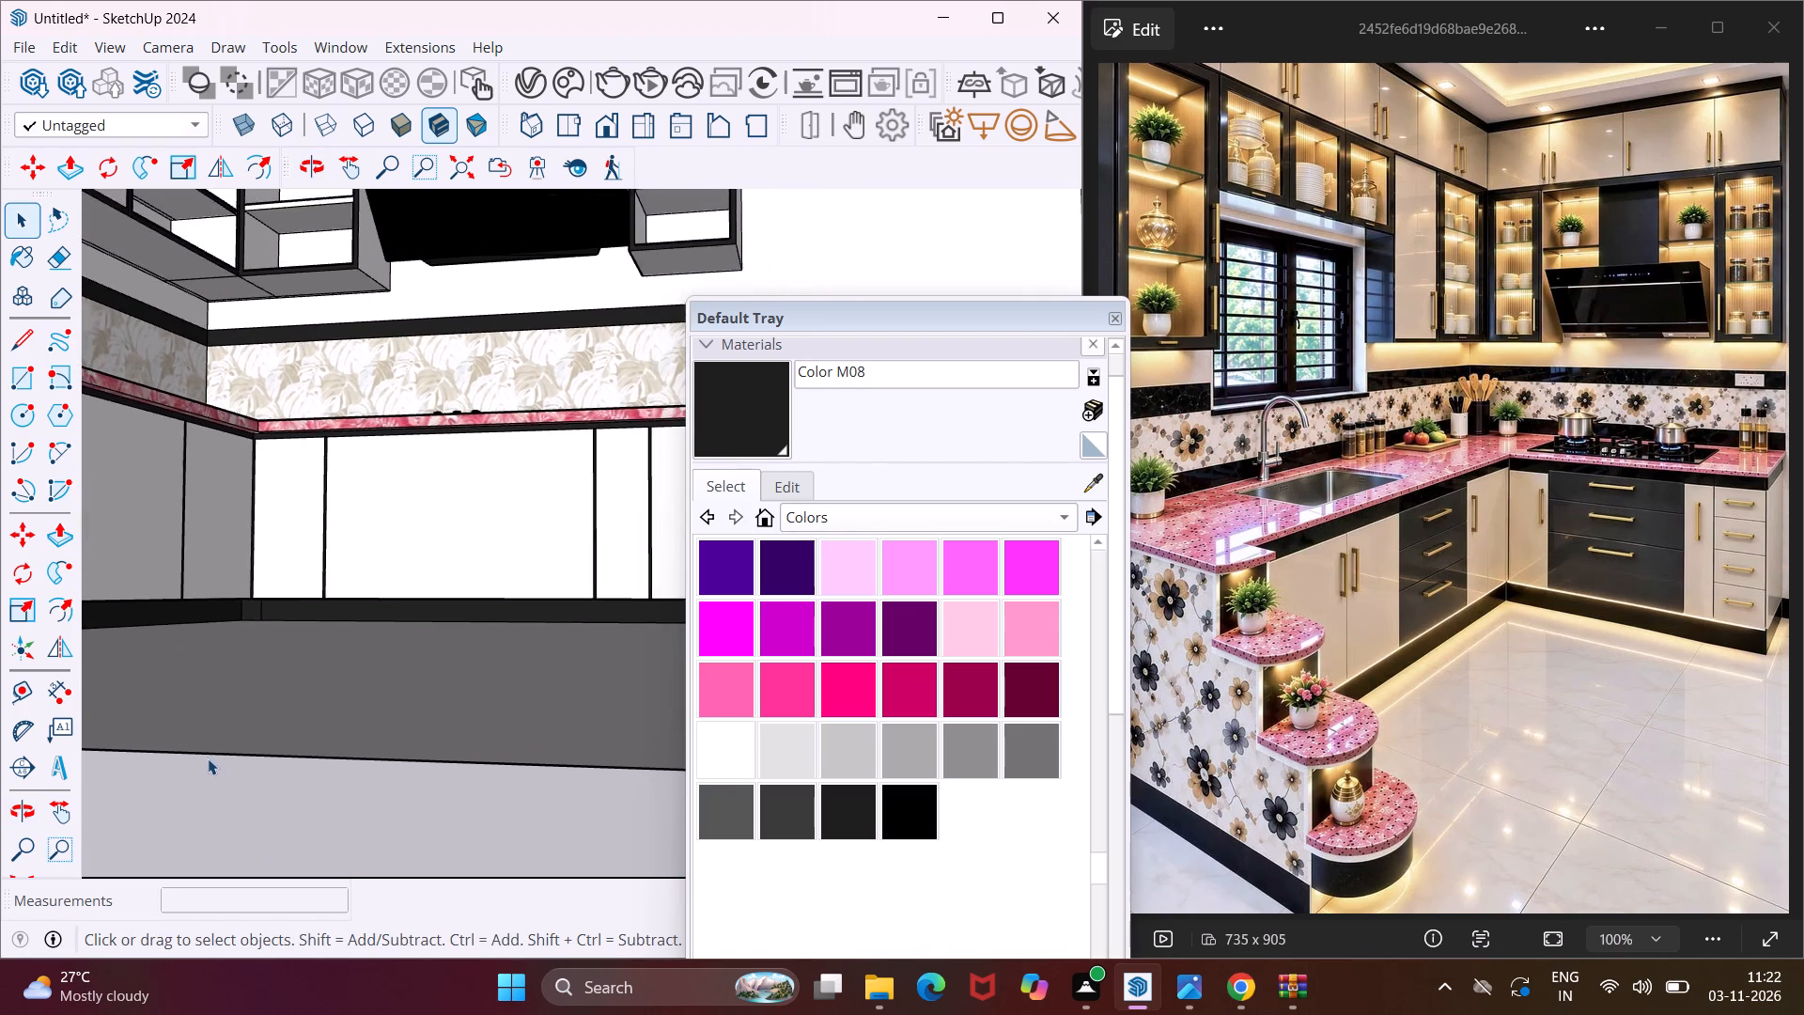
scroll(208, 758, "down", 16)
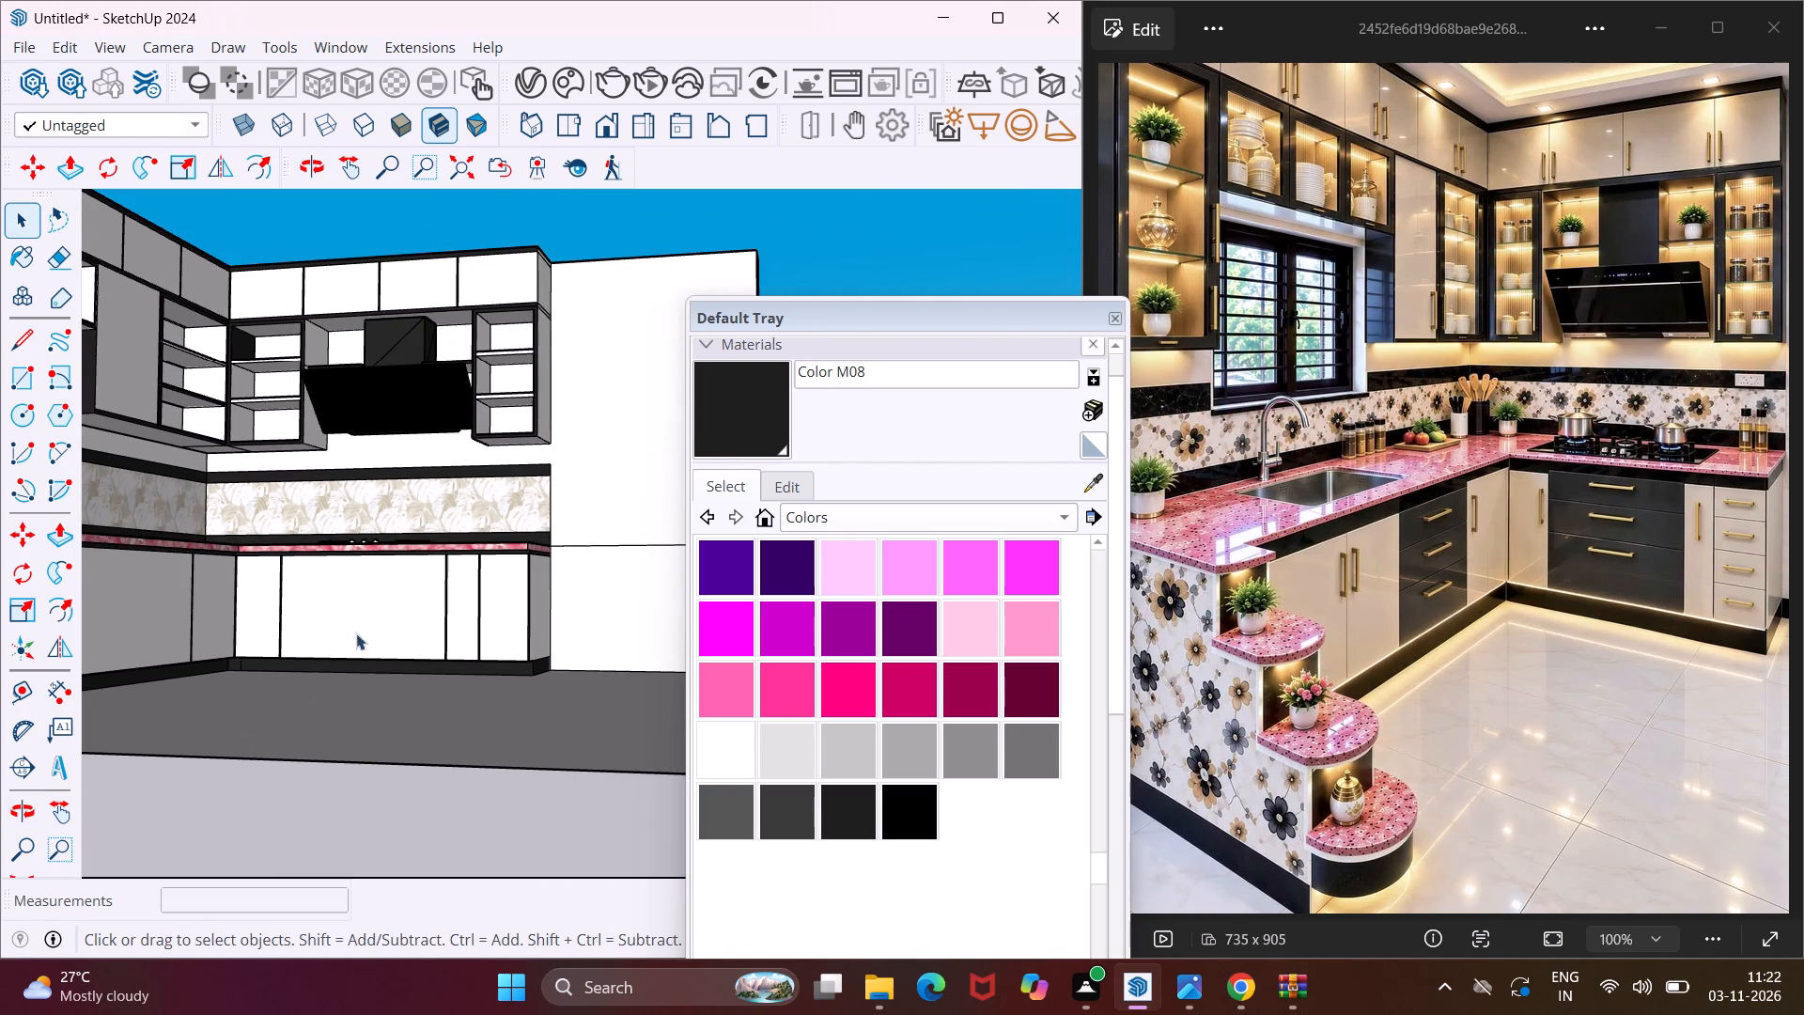
Copy the back edge of the upper cabinets' underside above the range hood 1" forward from the wall.
scroll(533, 428, "up", 6)
middle_click_drag(533, 428, 356, 625)
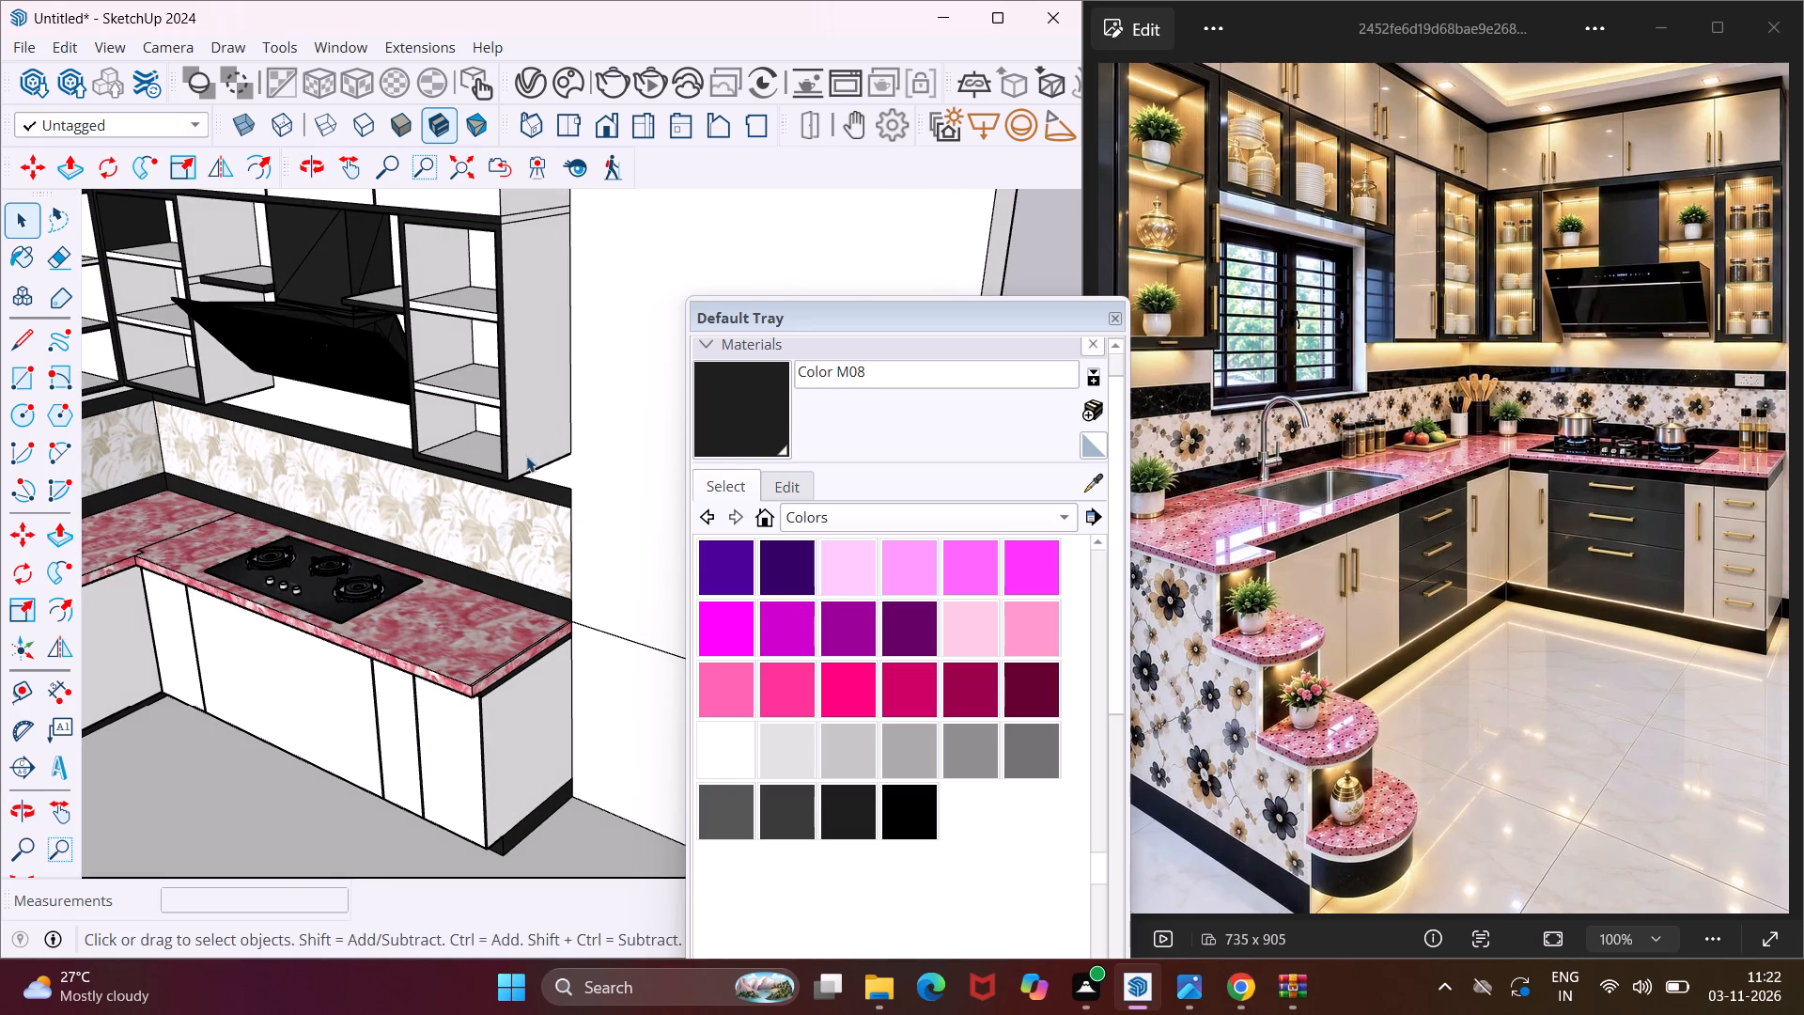
middle_click_drag(479, 413, 911, 354)
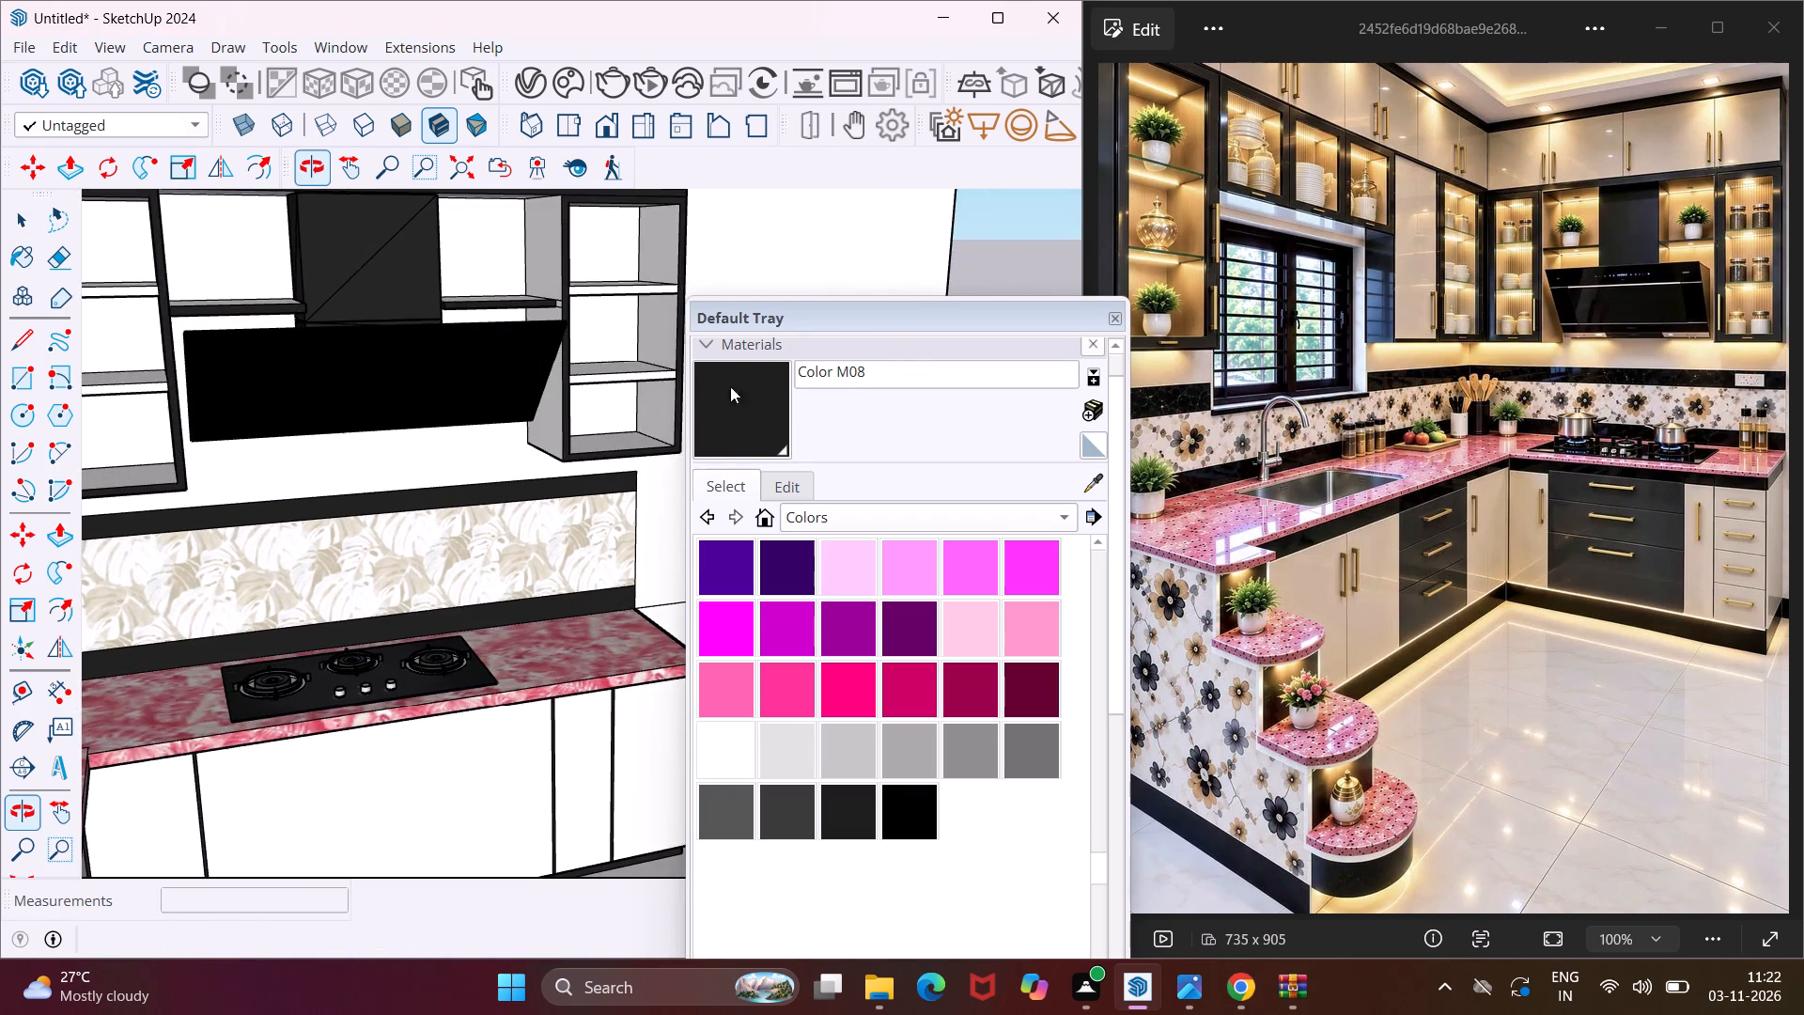
scroll(574, 378, "down", 3)
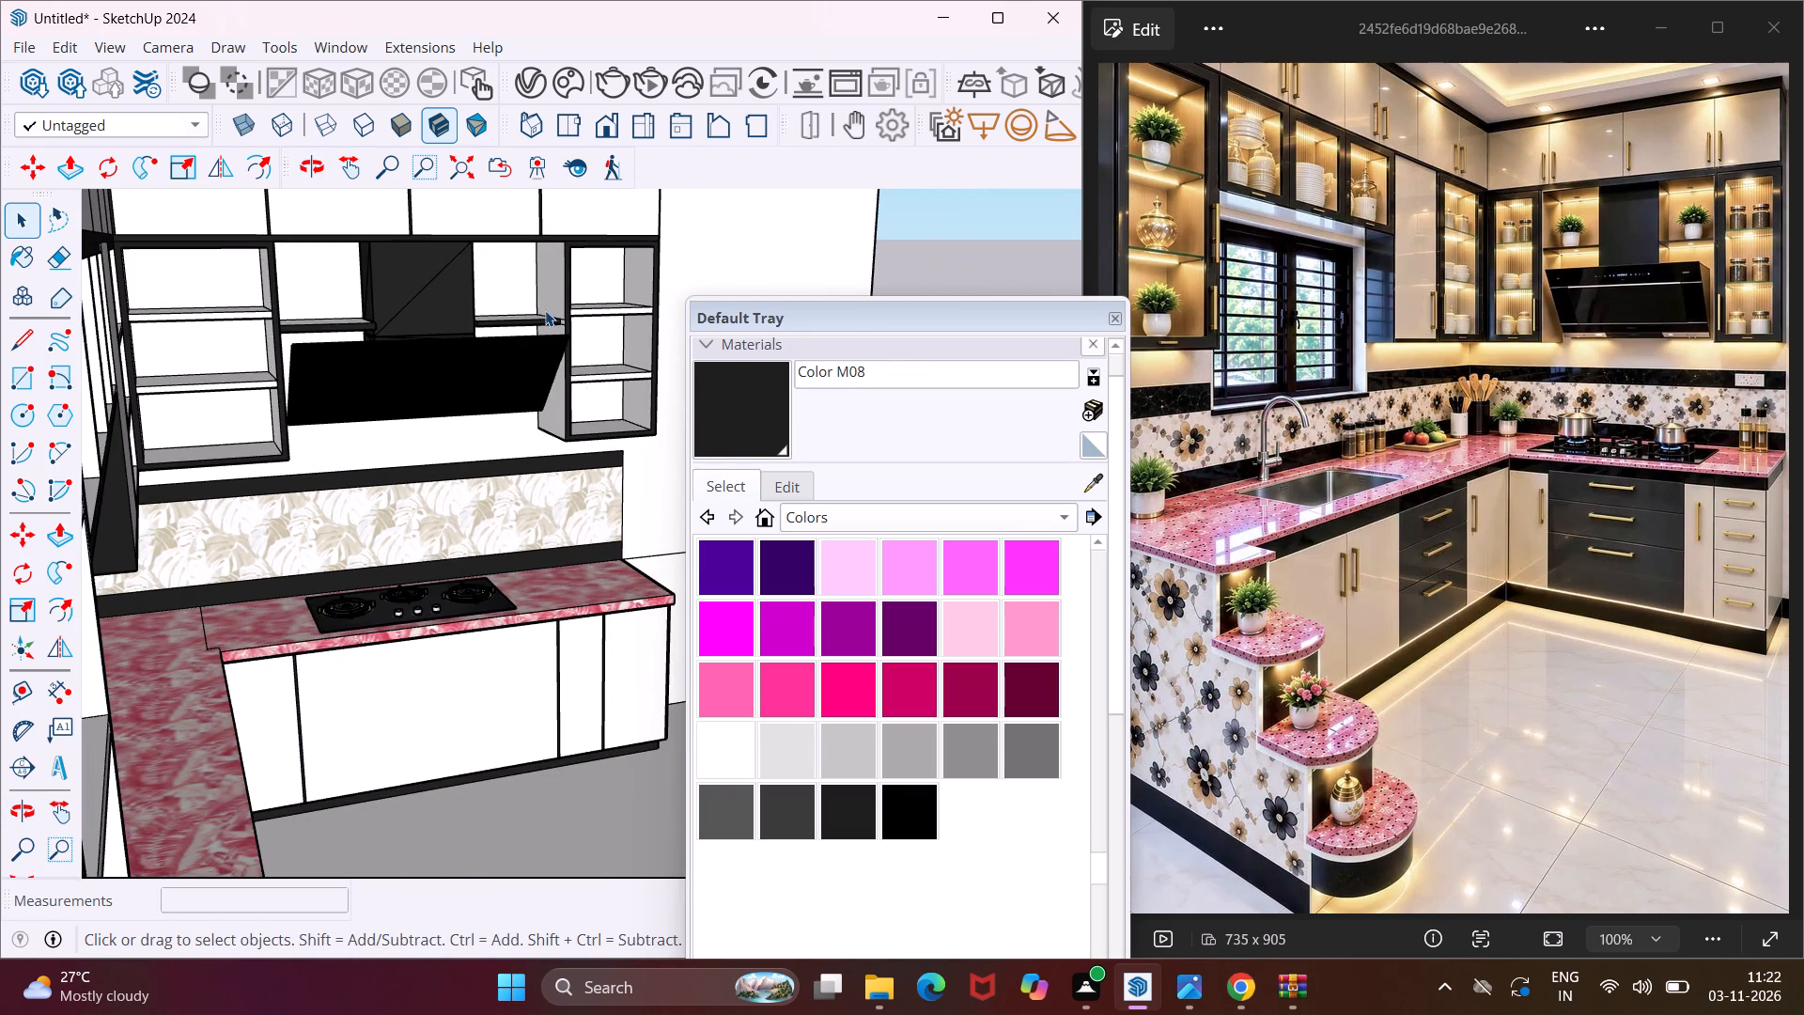
left_click(356, 154)
left_click_drag(399, 273, 433, 355)
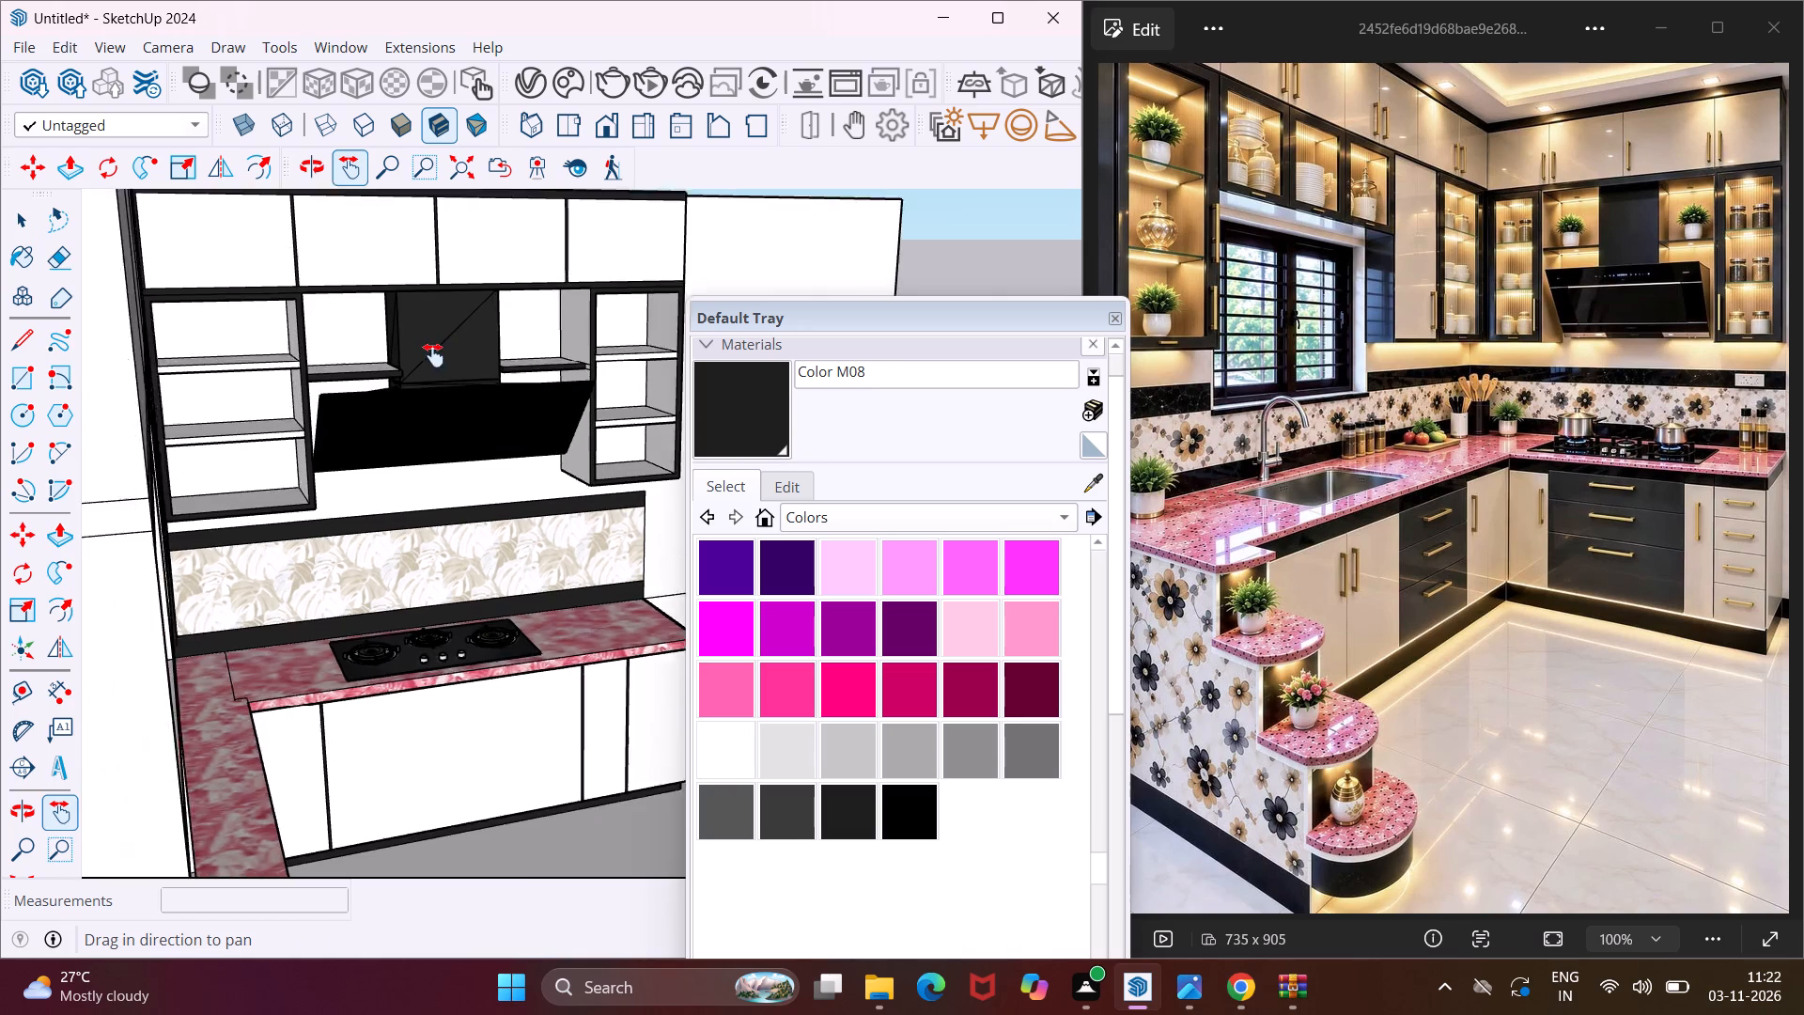
left_click_drag(433, 355, 405, 495)
scroll(407, 475, "up", 10)
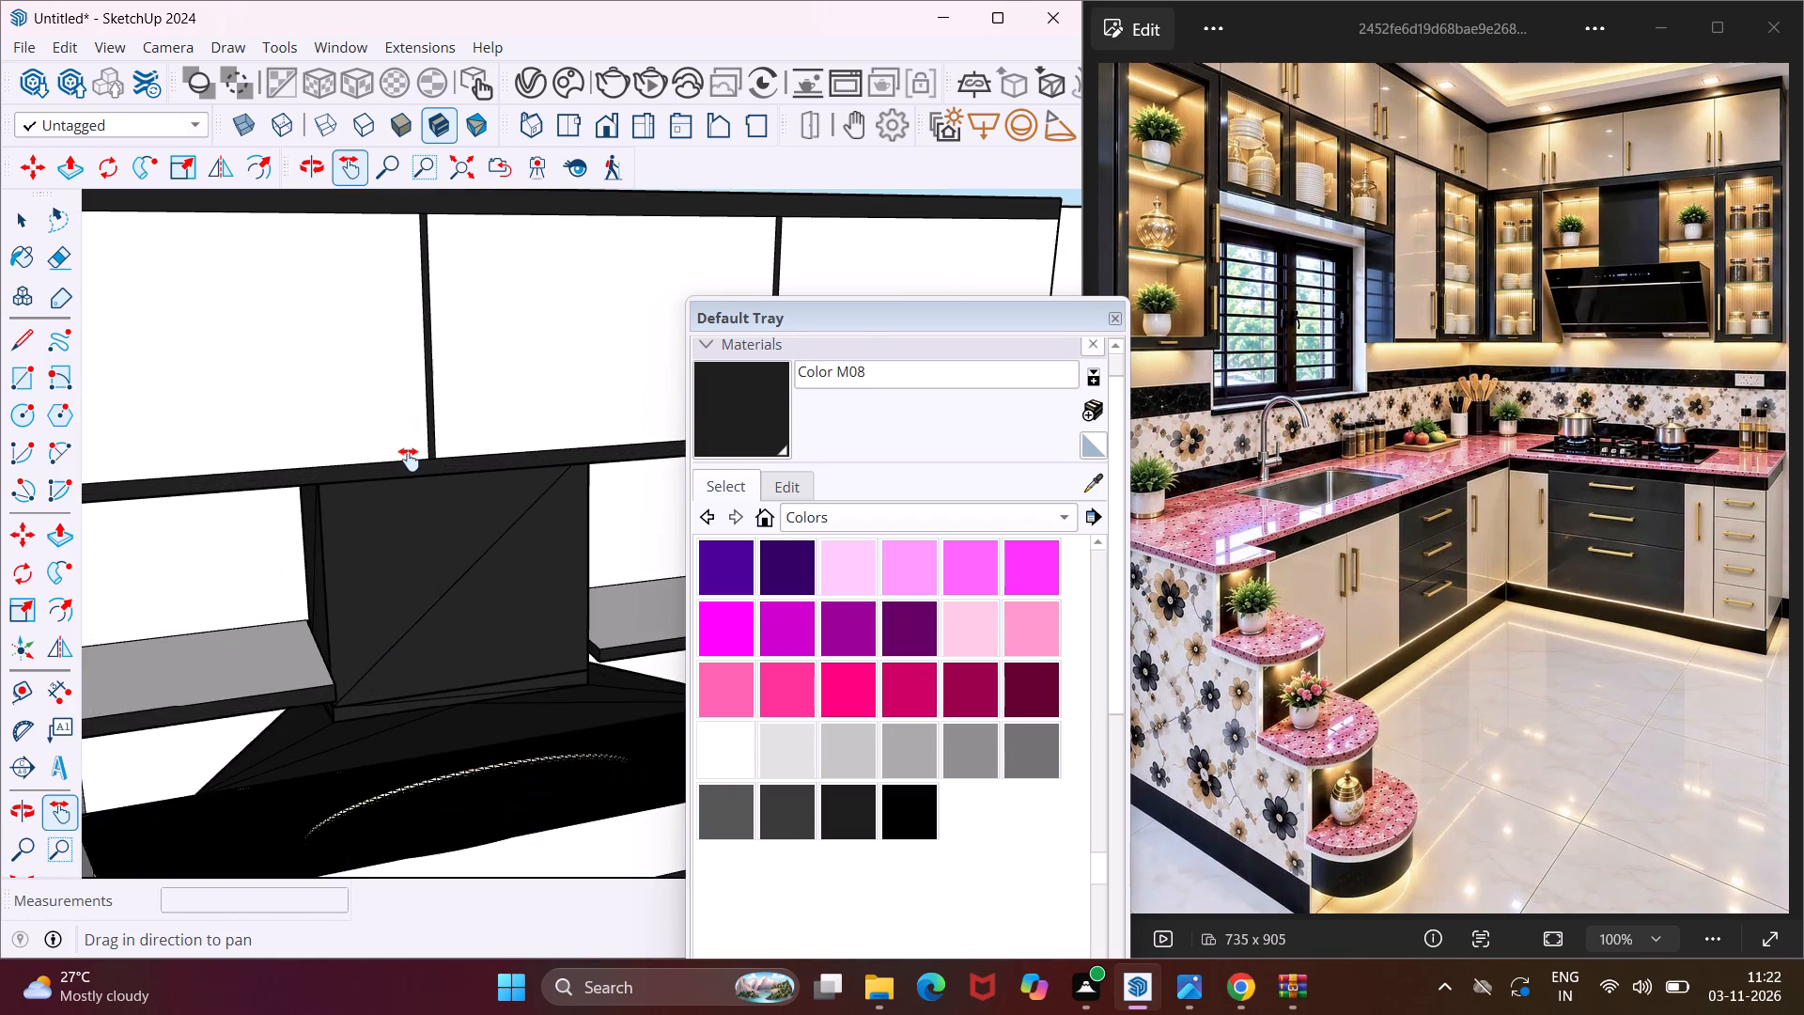
middle_click_drag(409, 460, 526, 321)
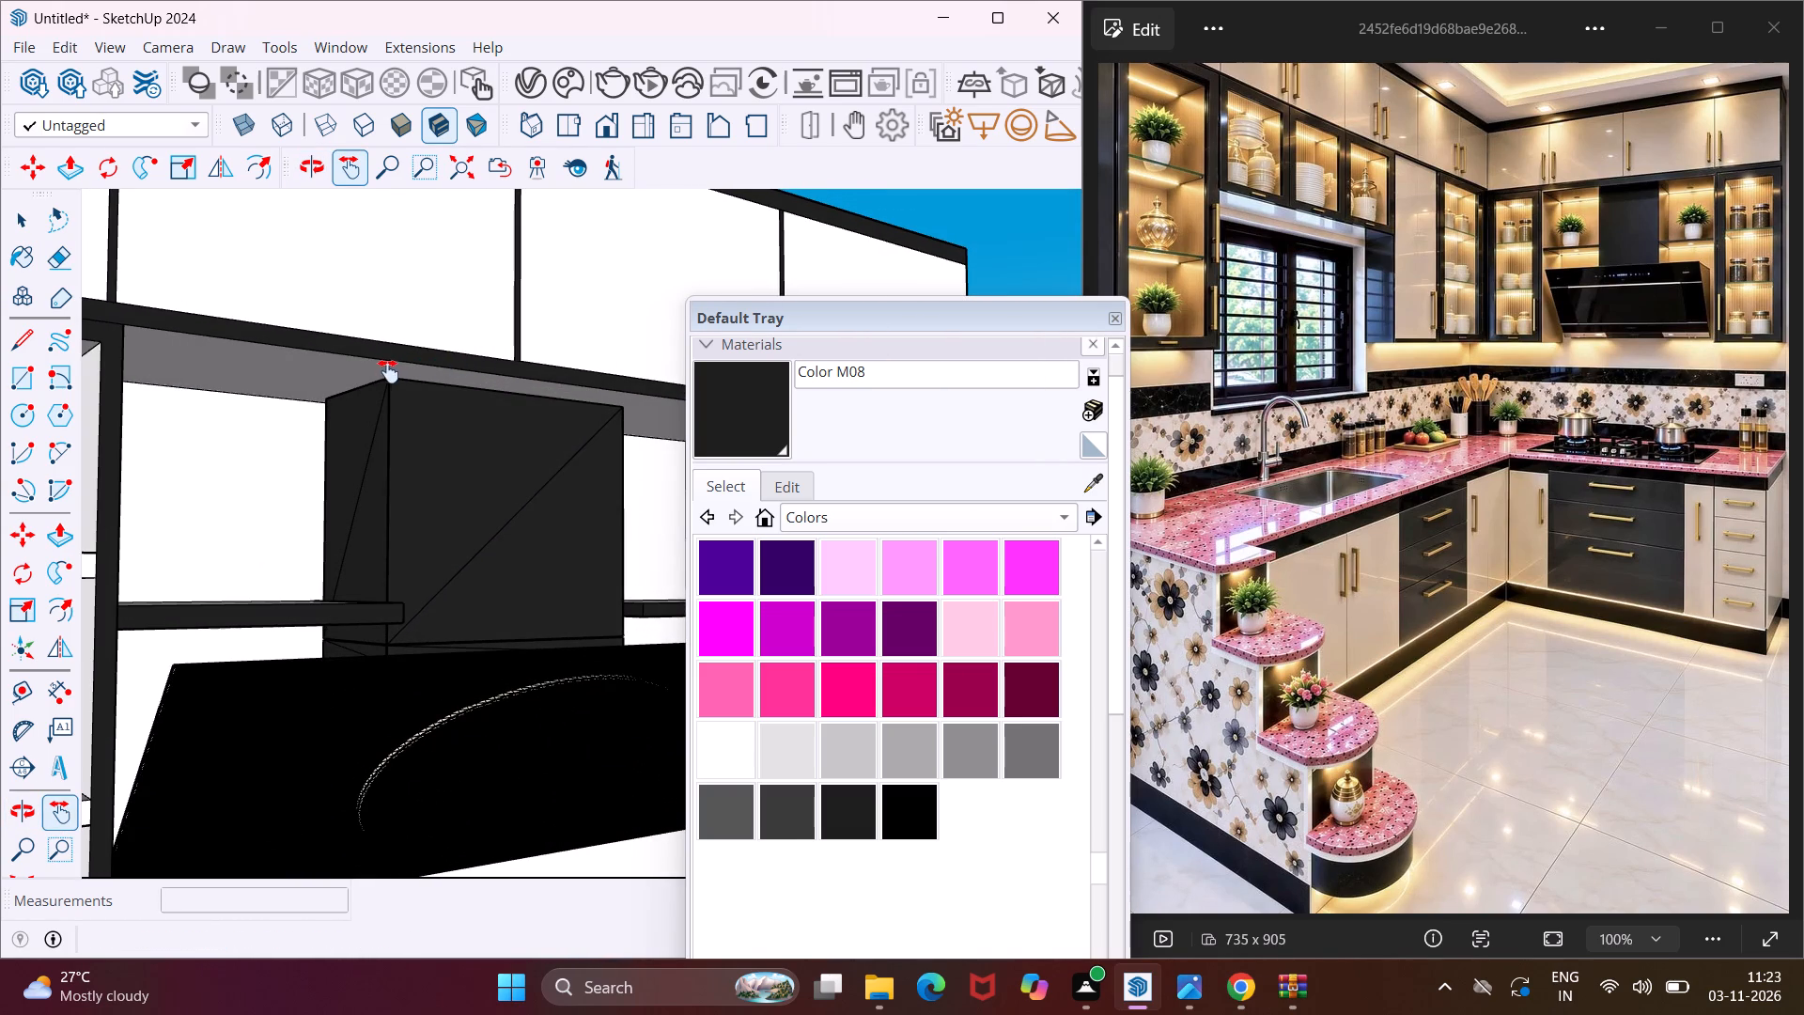
key("Escape")
key("space")
scroll(251, 371, "up", 3)
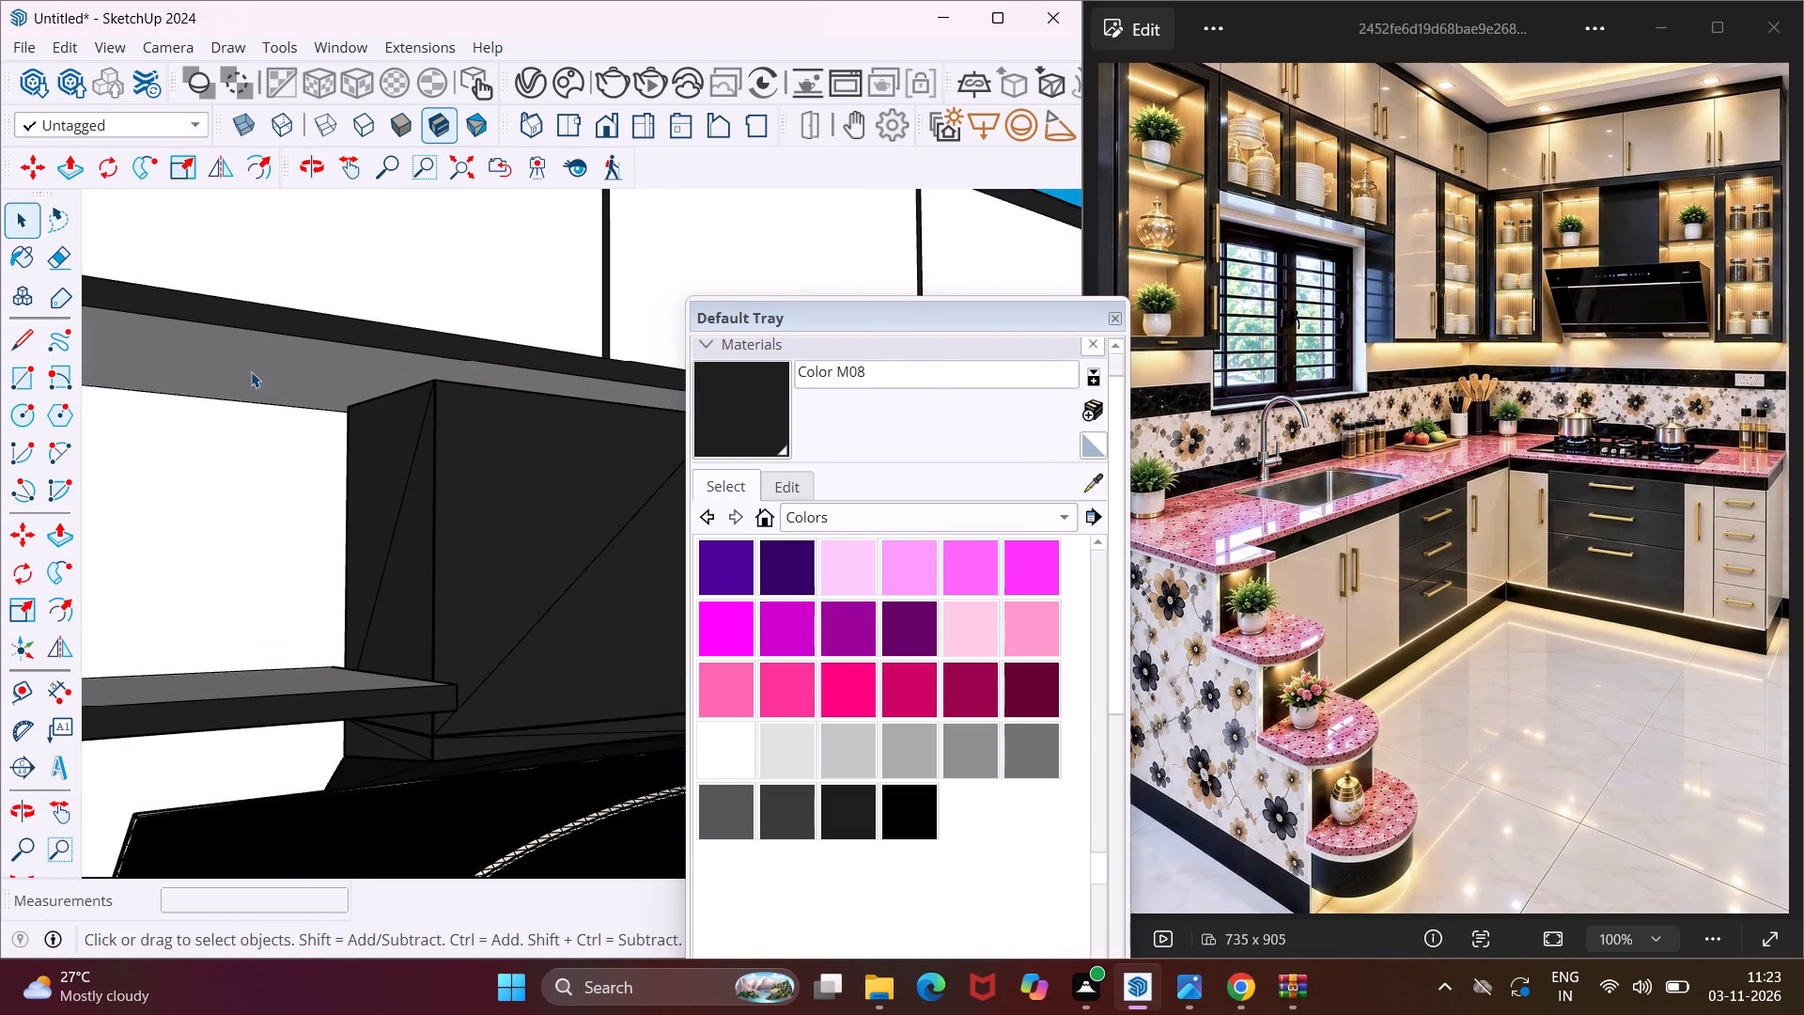
middle_click_drag(286, 413, 376, 403)
scroll(286, 413, "up", 1)
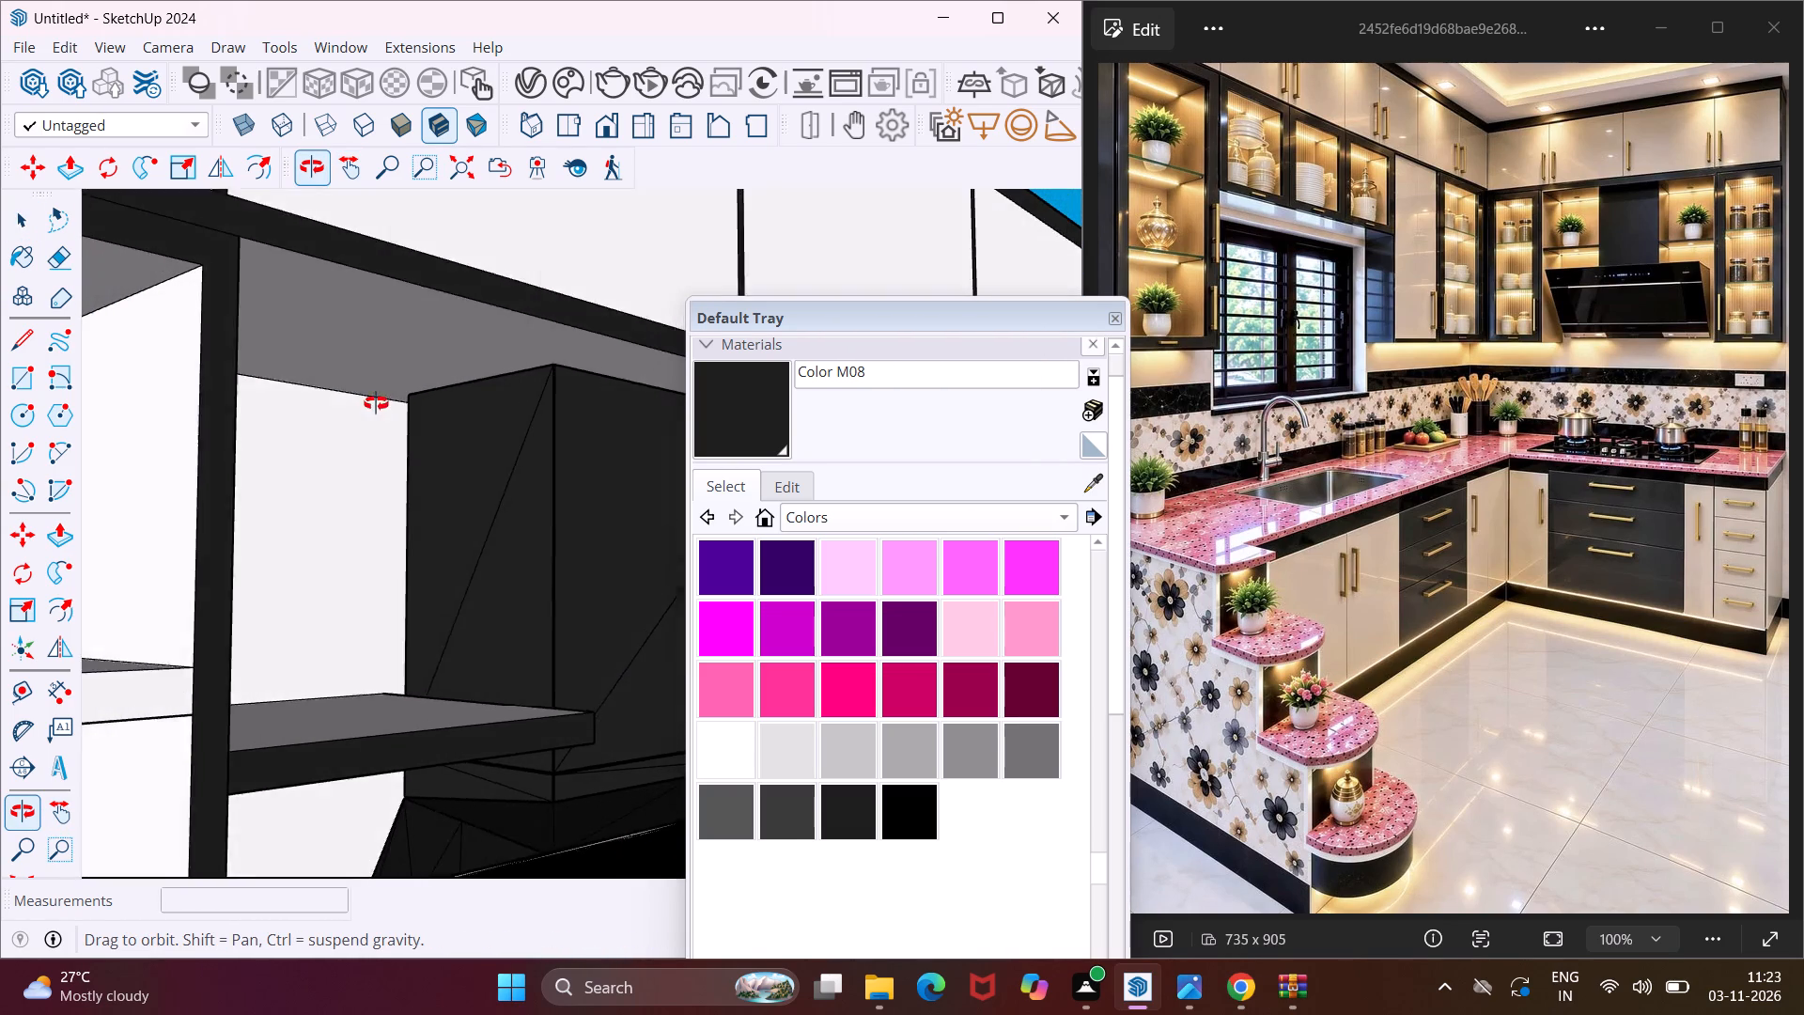
middle_click_drag(376, 403, 395, 394)
scroll(397, 394, "up", 2)
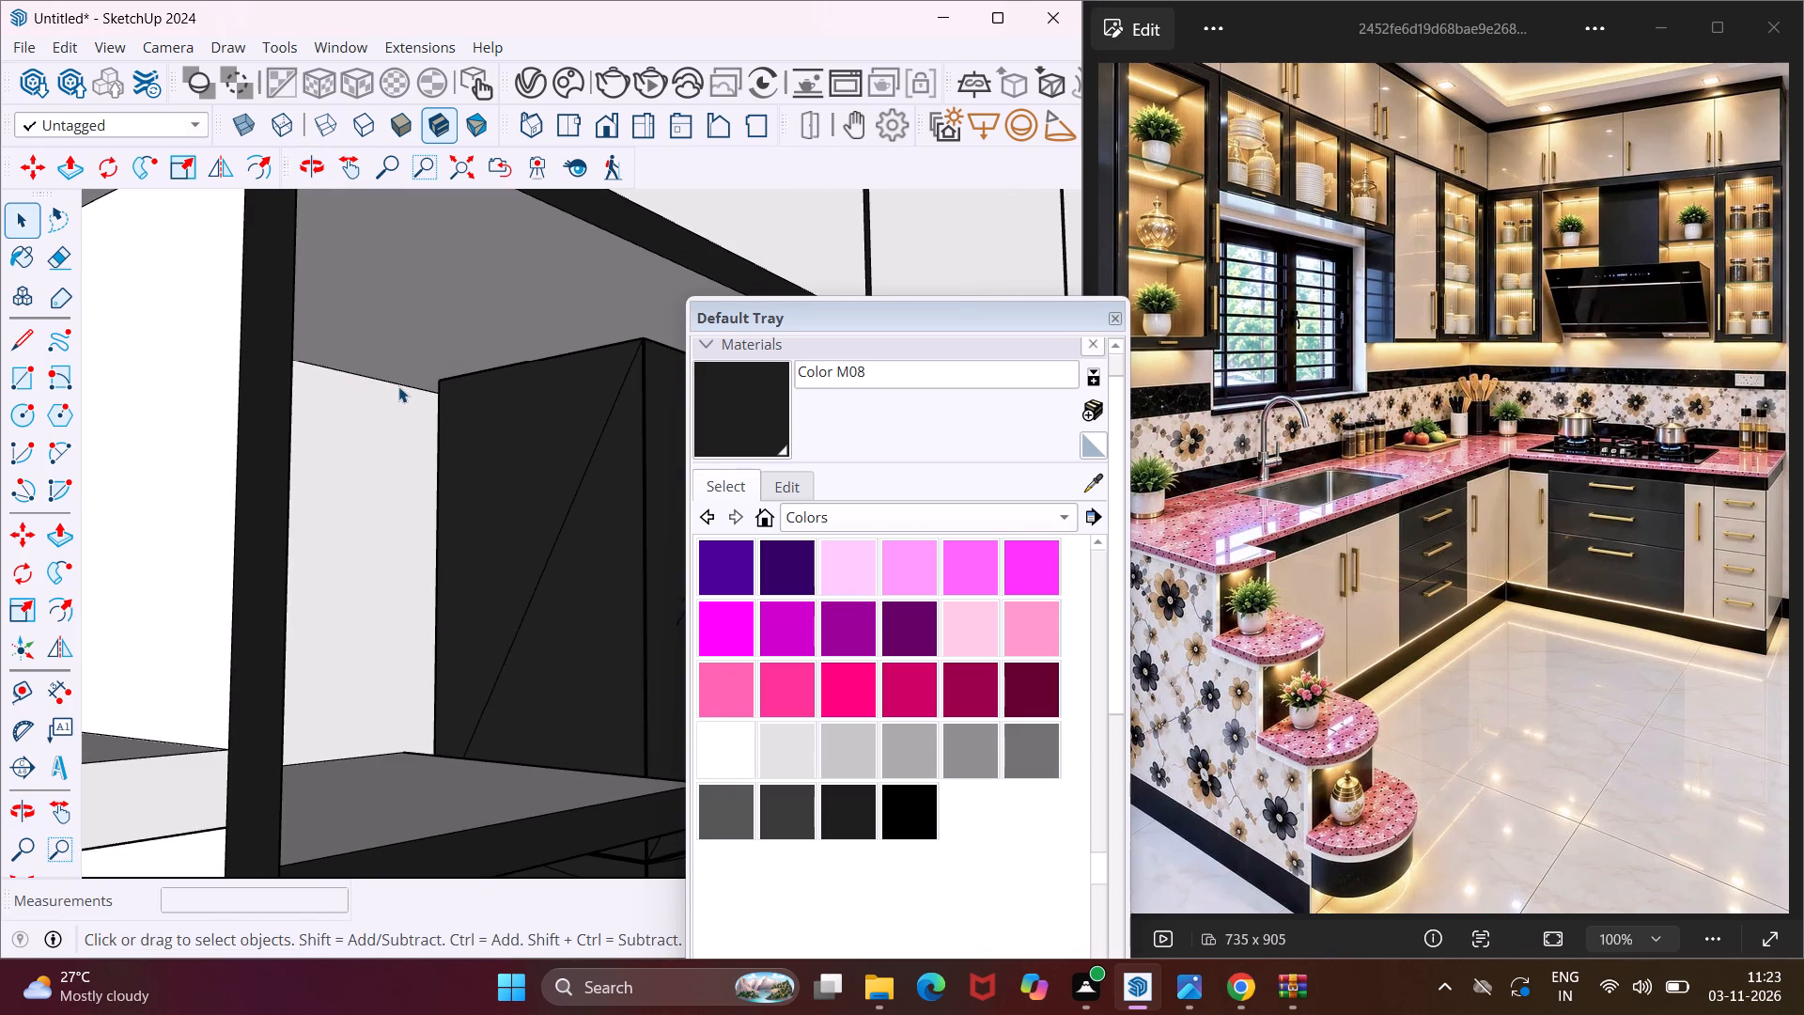
left_click(398, 386)
middle_click_drag(398, 386, 222, 383)
scroll(234, 371, "down", 6)
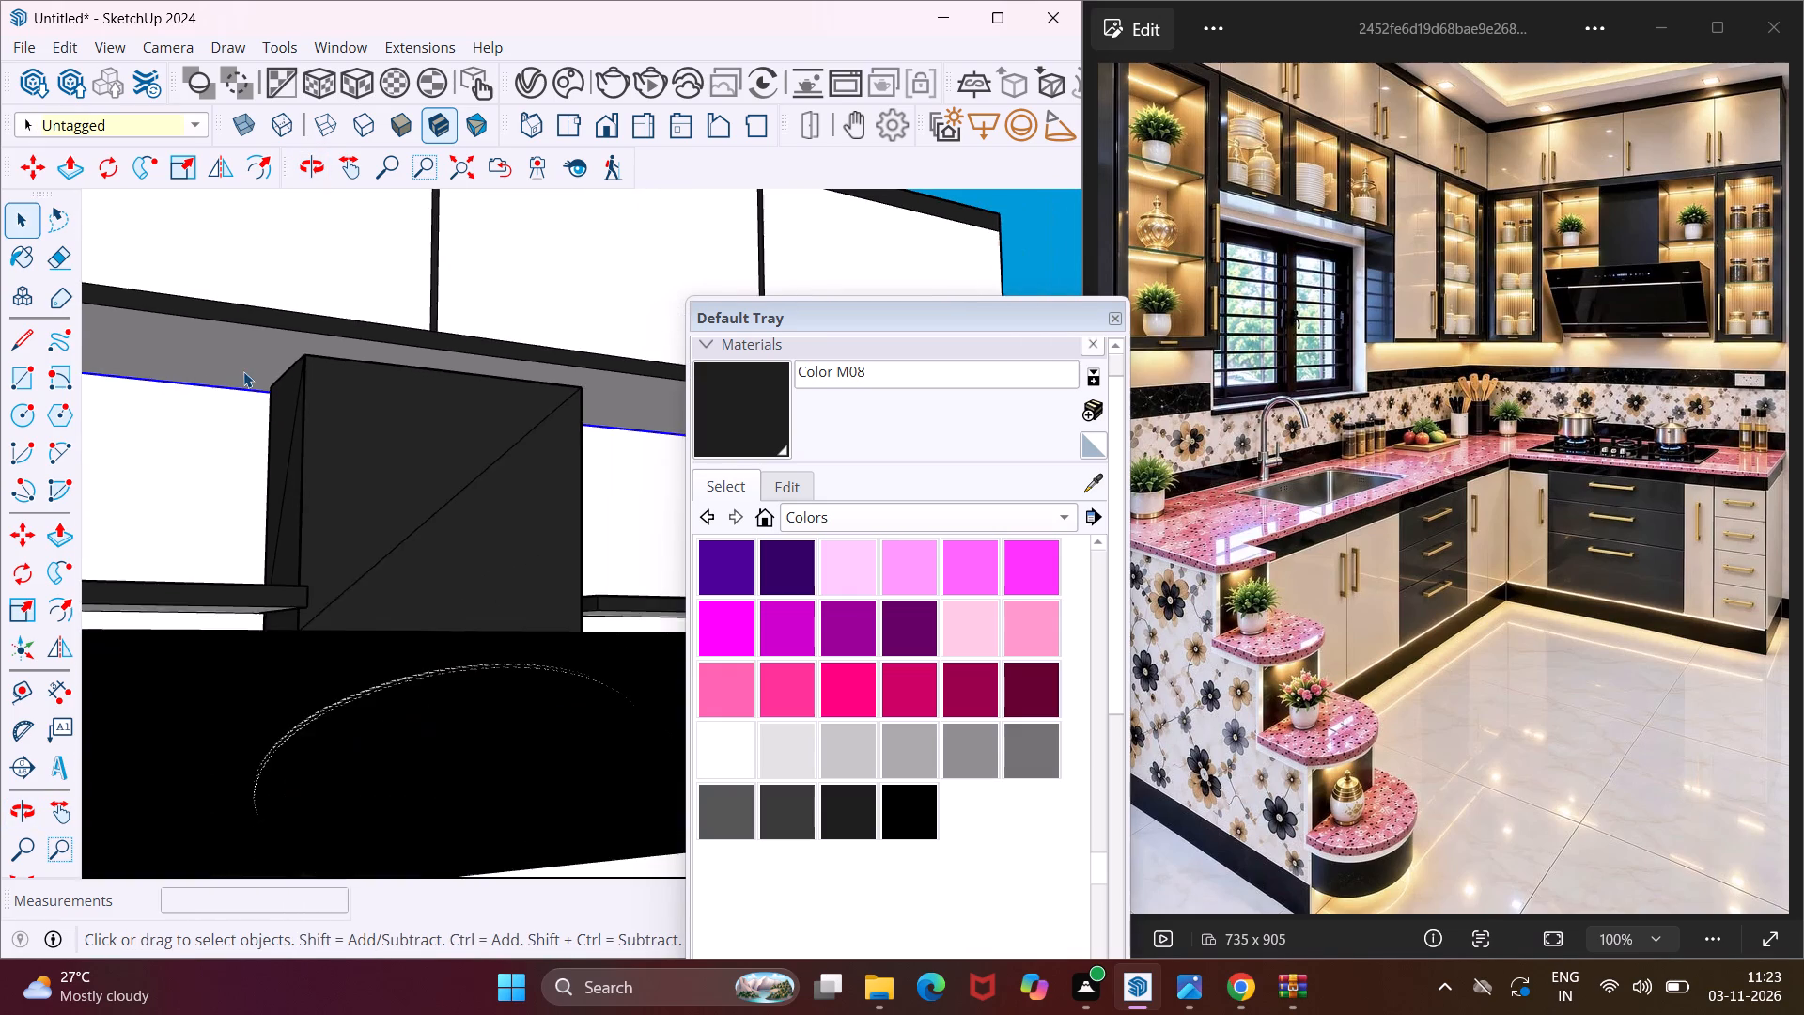
scroll(243, 371, "down", 4)
middle_click_drag(244, 371, 173, 395)
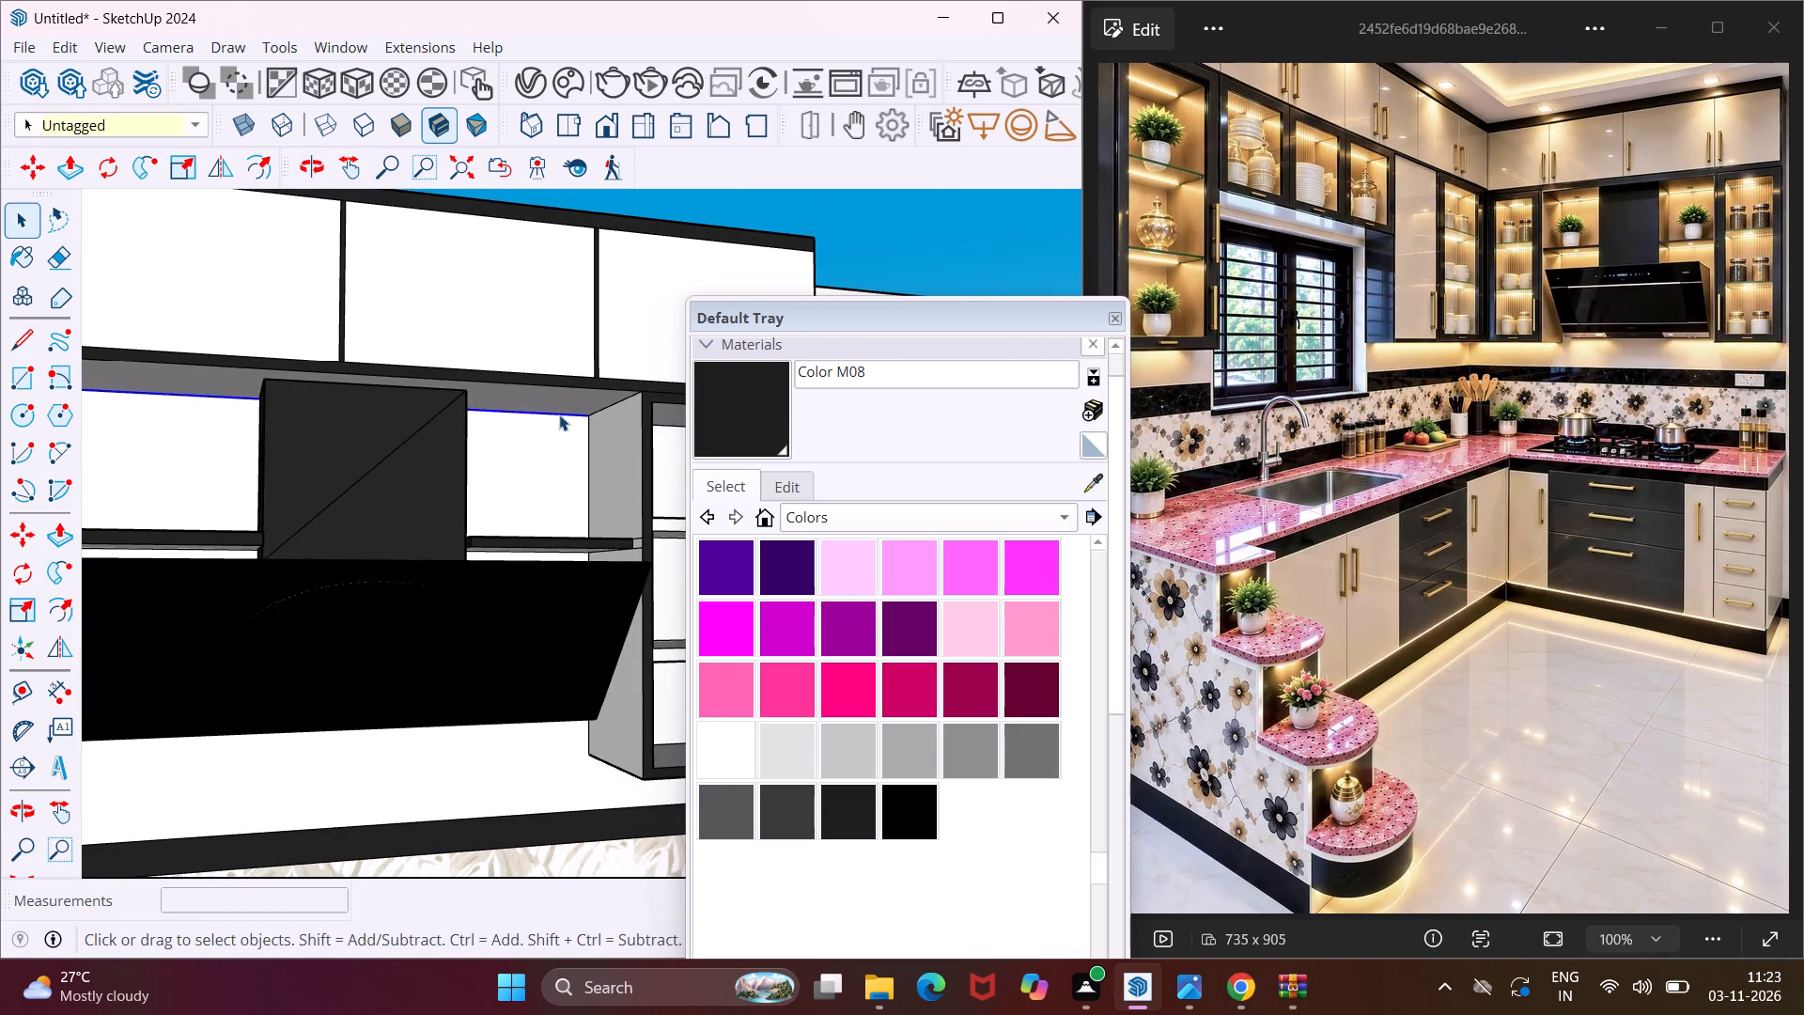
key("m")
scroll(591, 408, "up", 12)
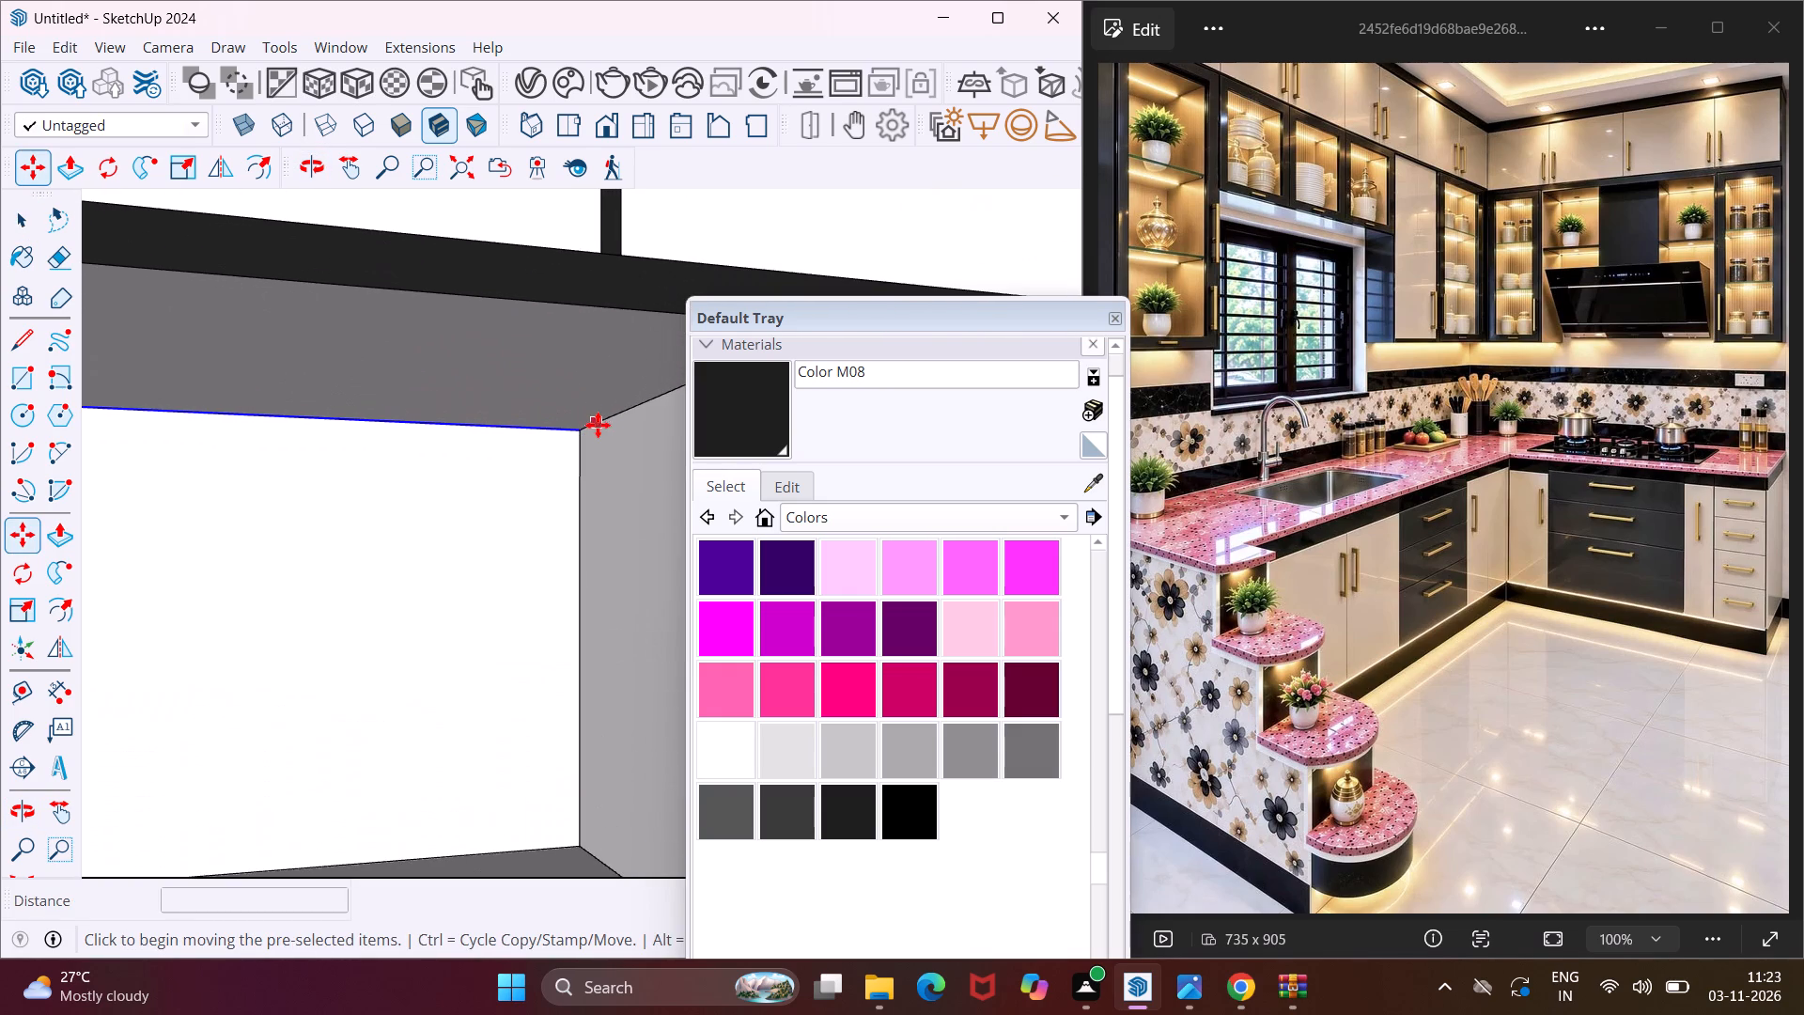
left_click(582, 430)
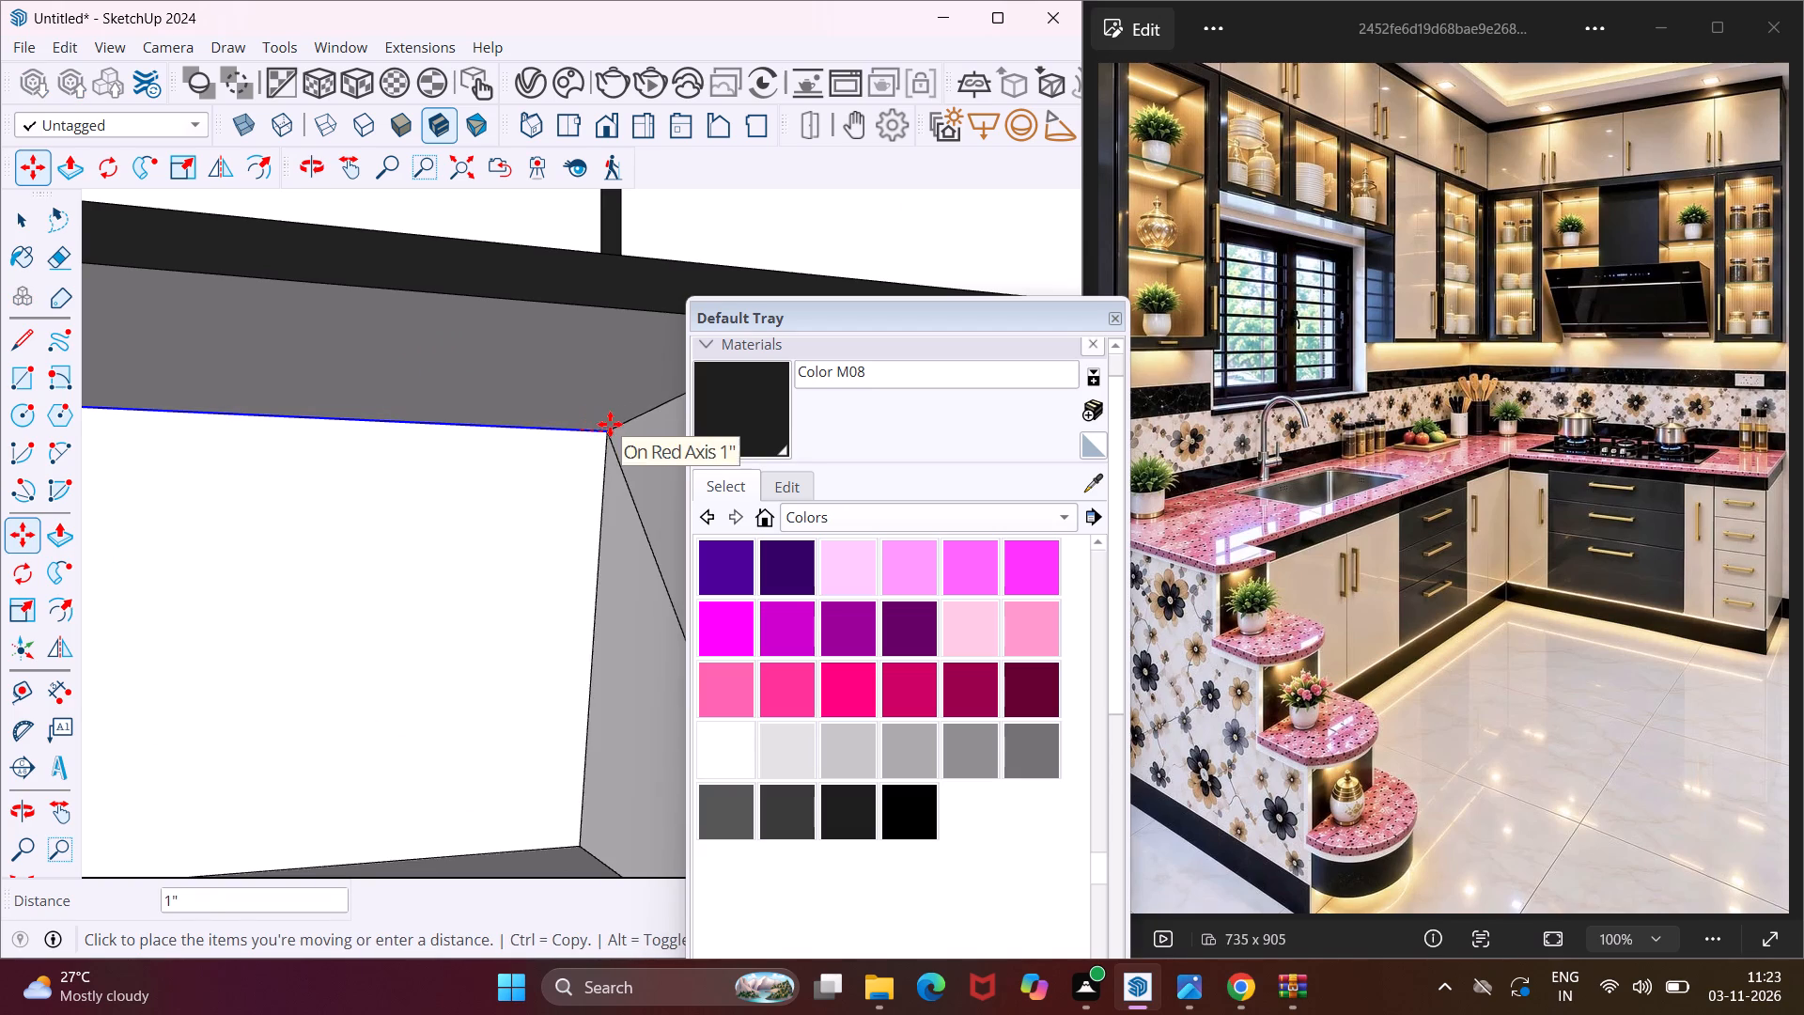
type("1\"")
key("Return")
key("Escape")
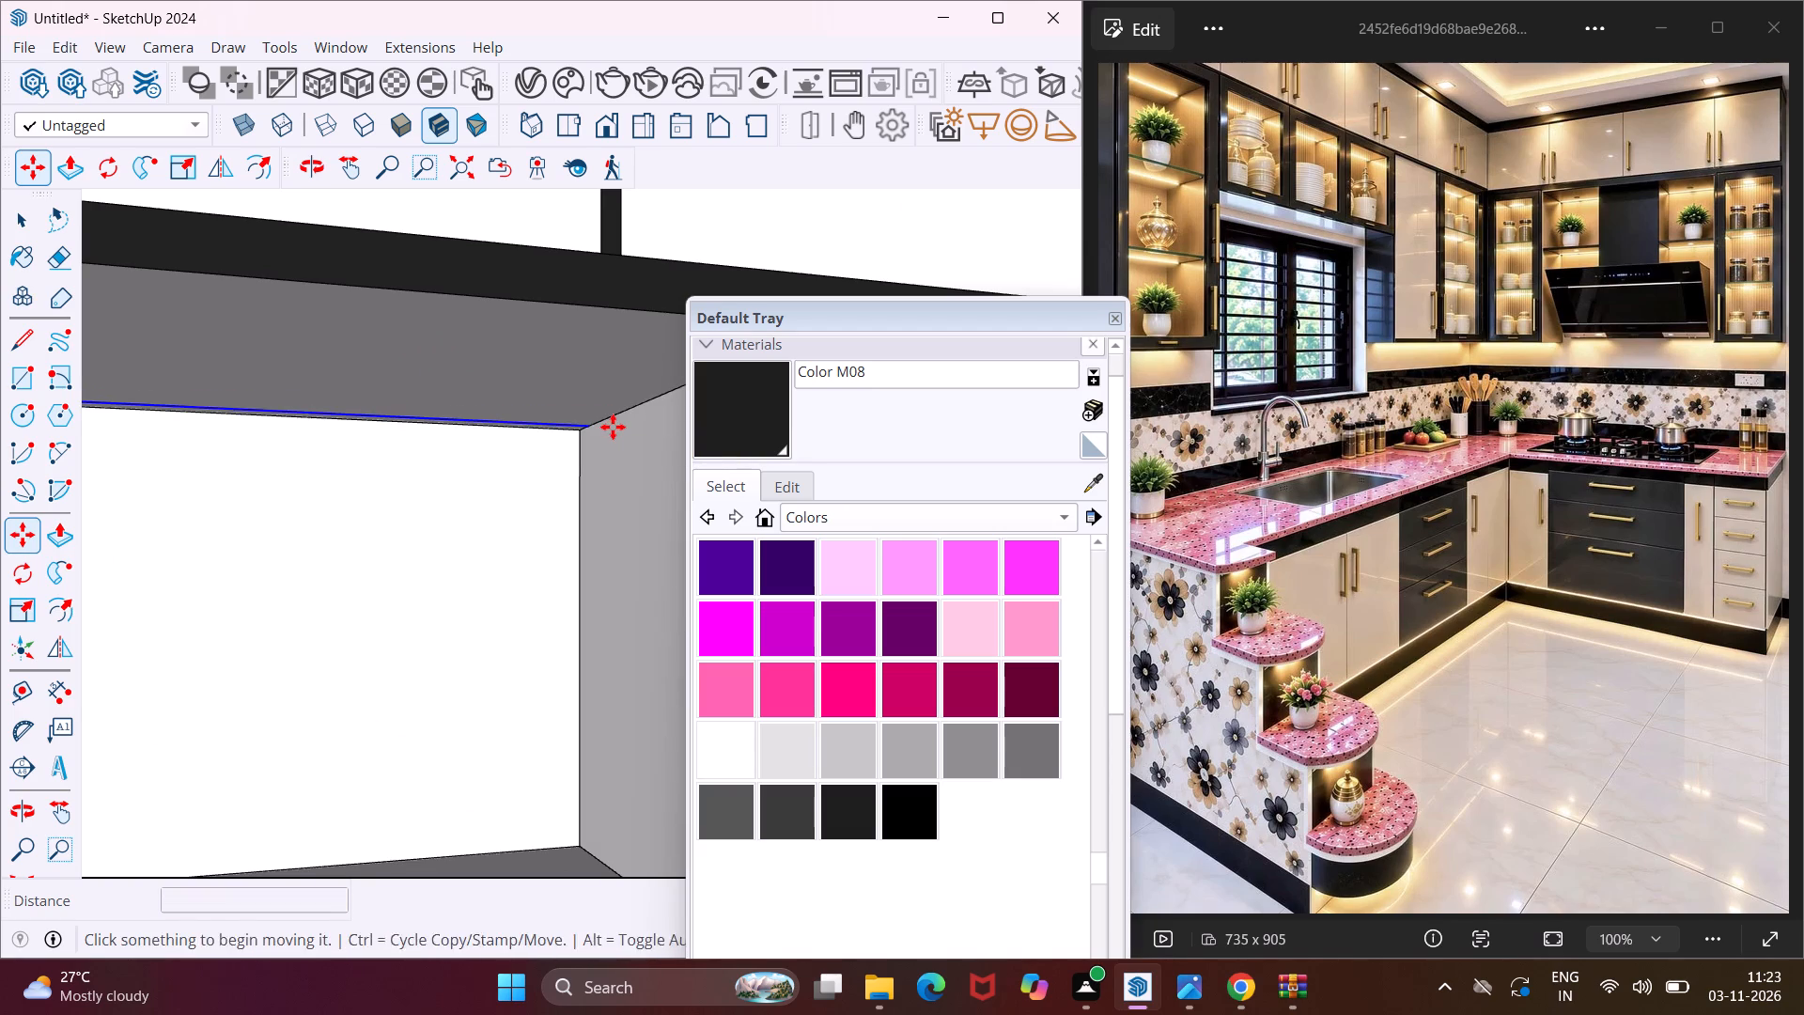
key("space")
Copy the back edge of the shelf underside between the range hood and the end open unit 1" forward from the wall.
scroll(495, 449, "down", 9)
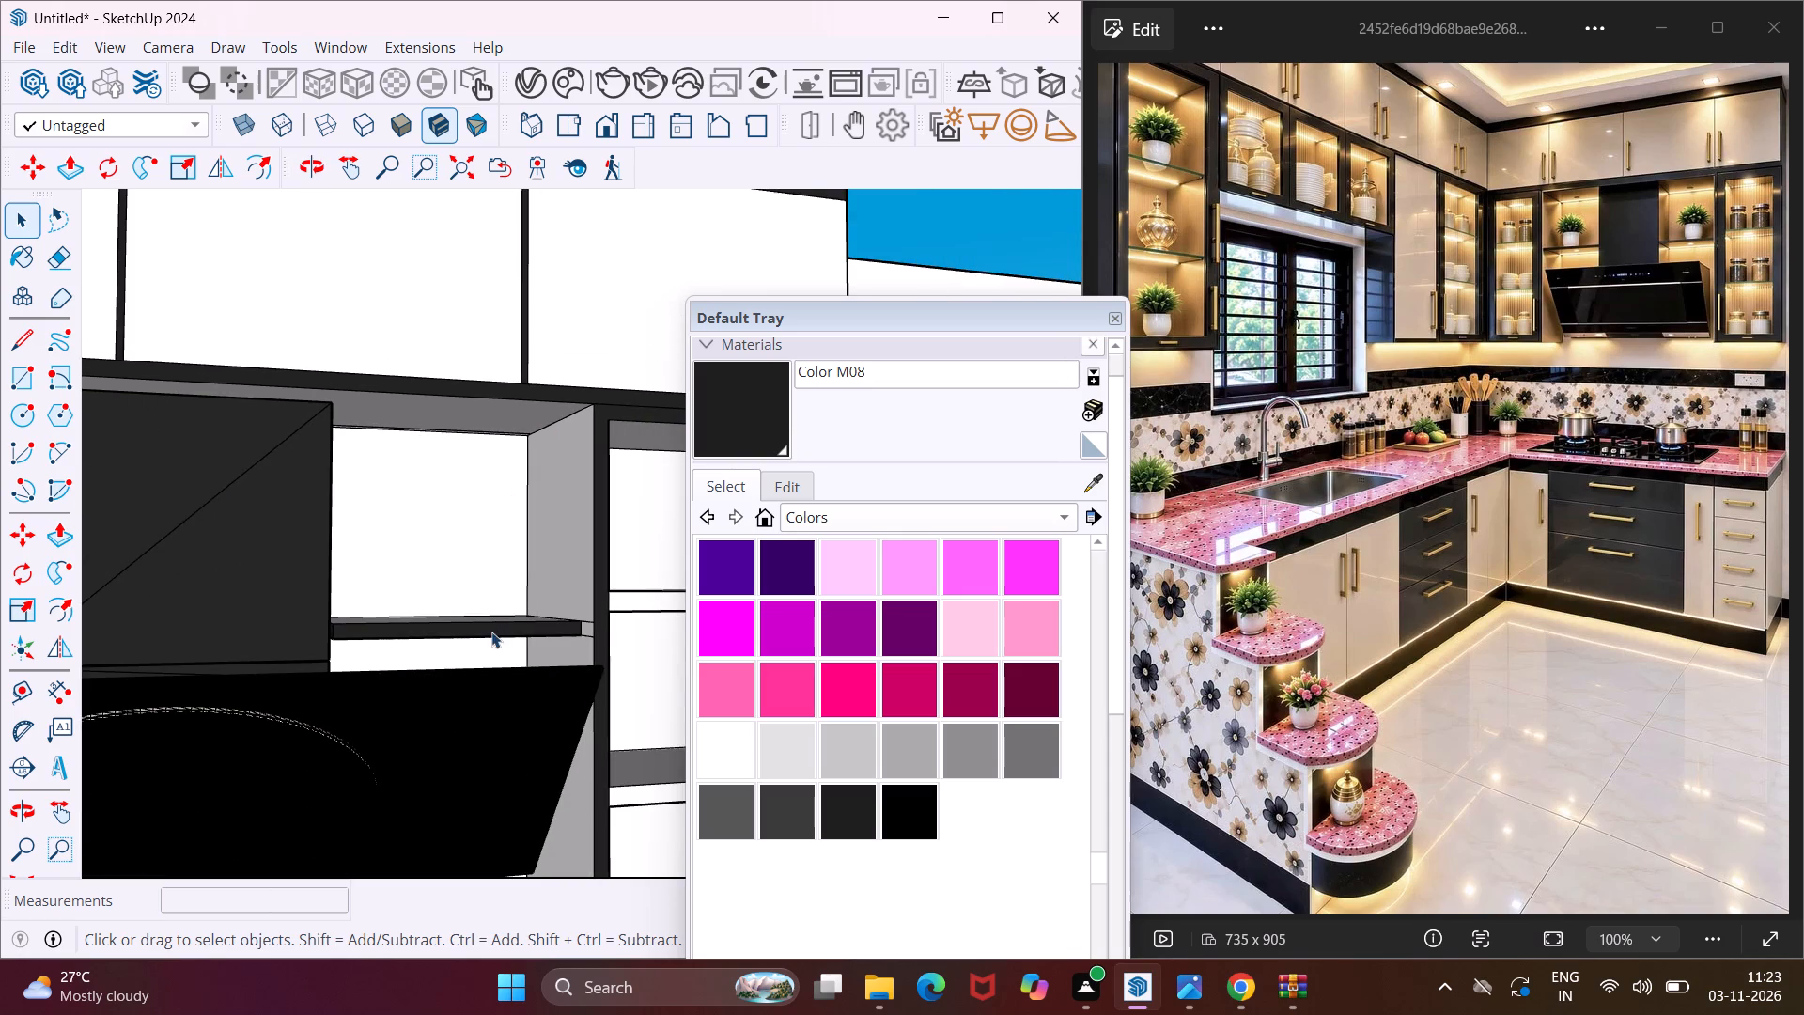
middle_click_drag(491, 632, 389, 589)
scroll(412, 620, "up", 7)
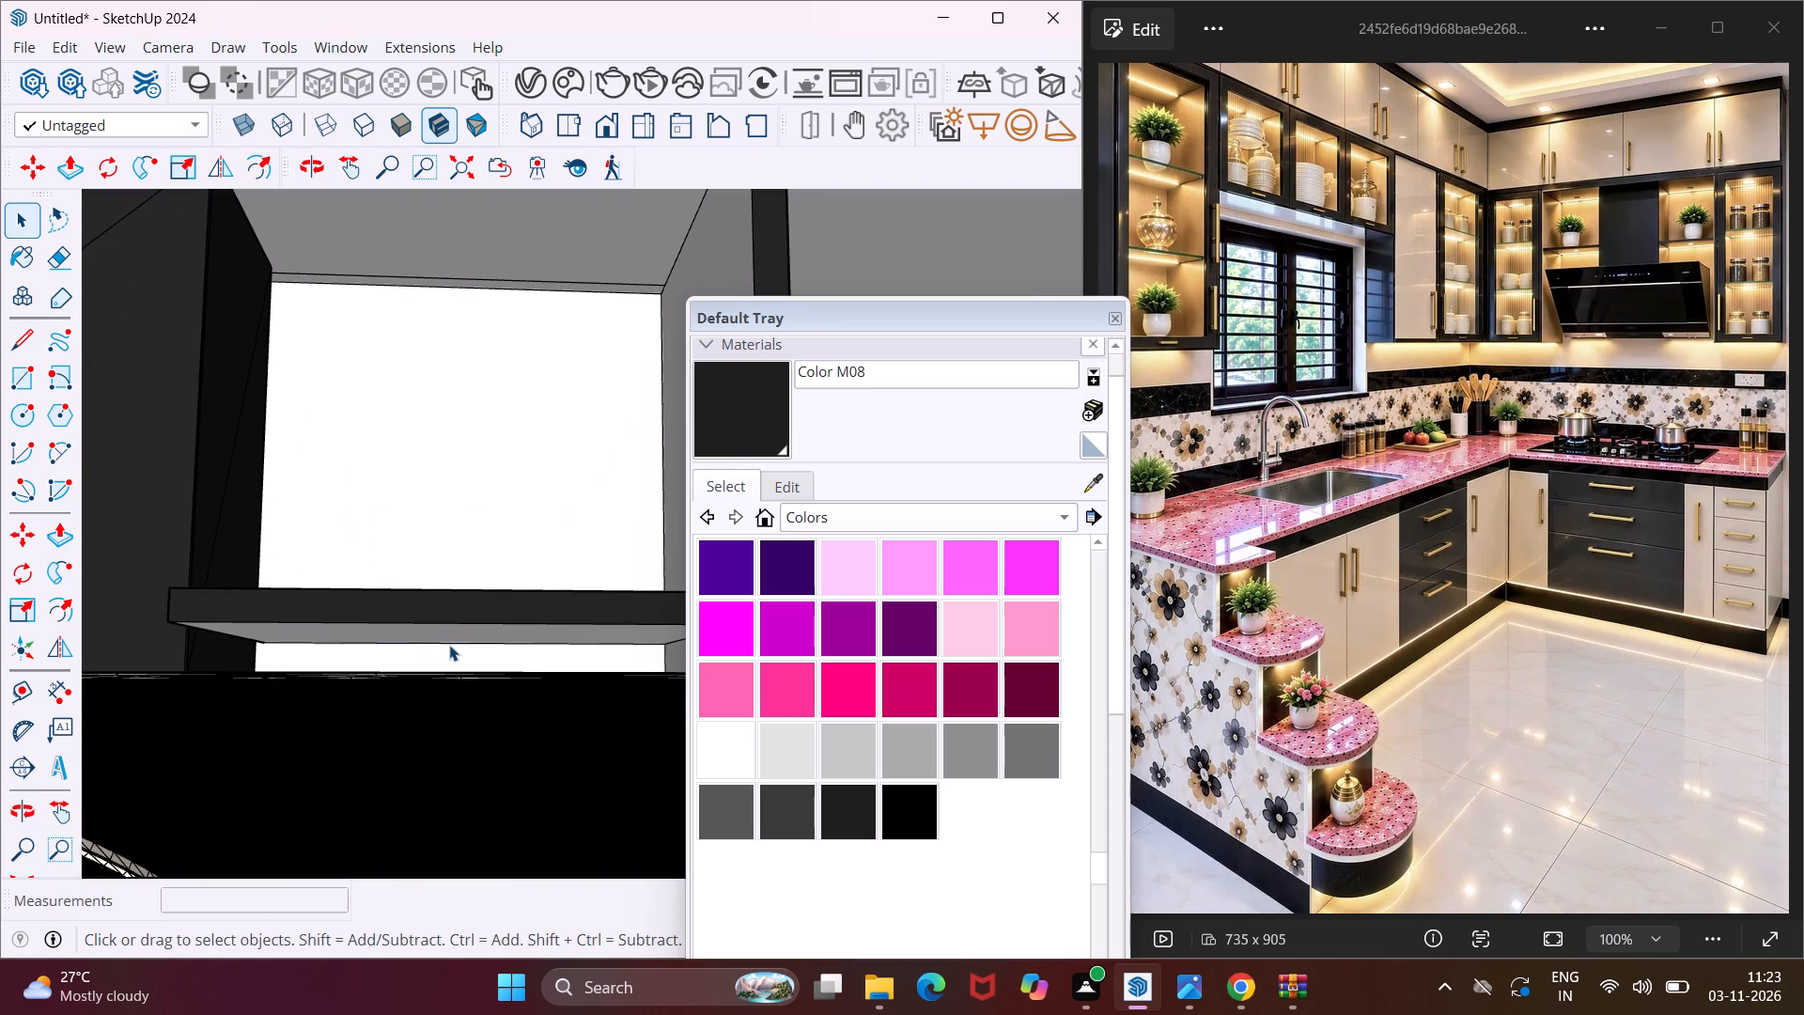
left_click(450, 644)
key("m")
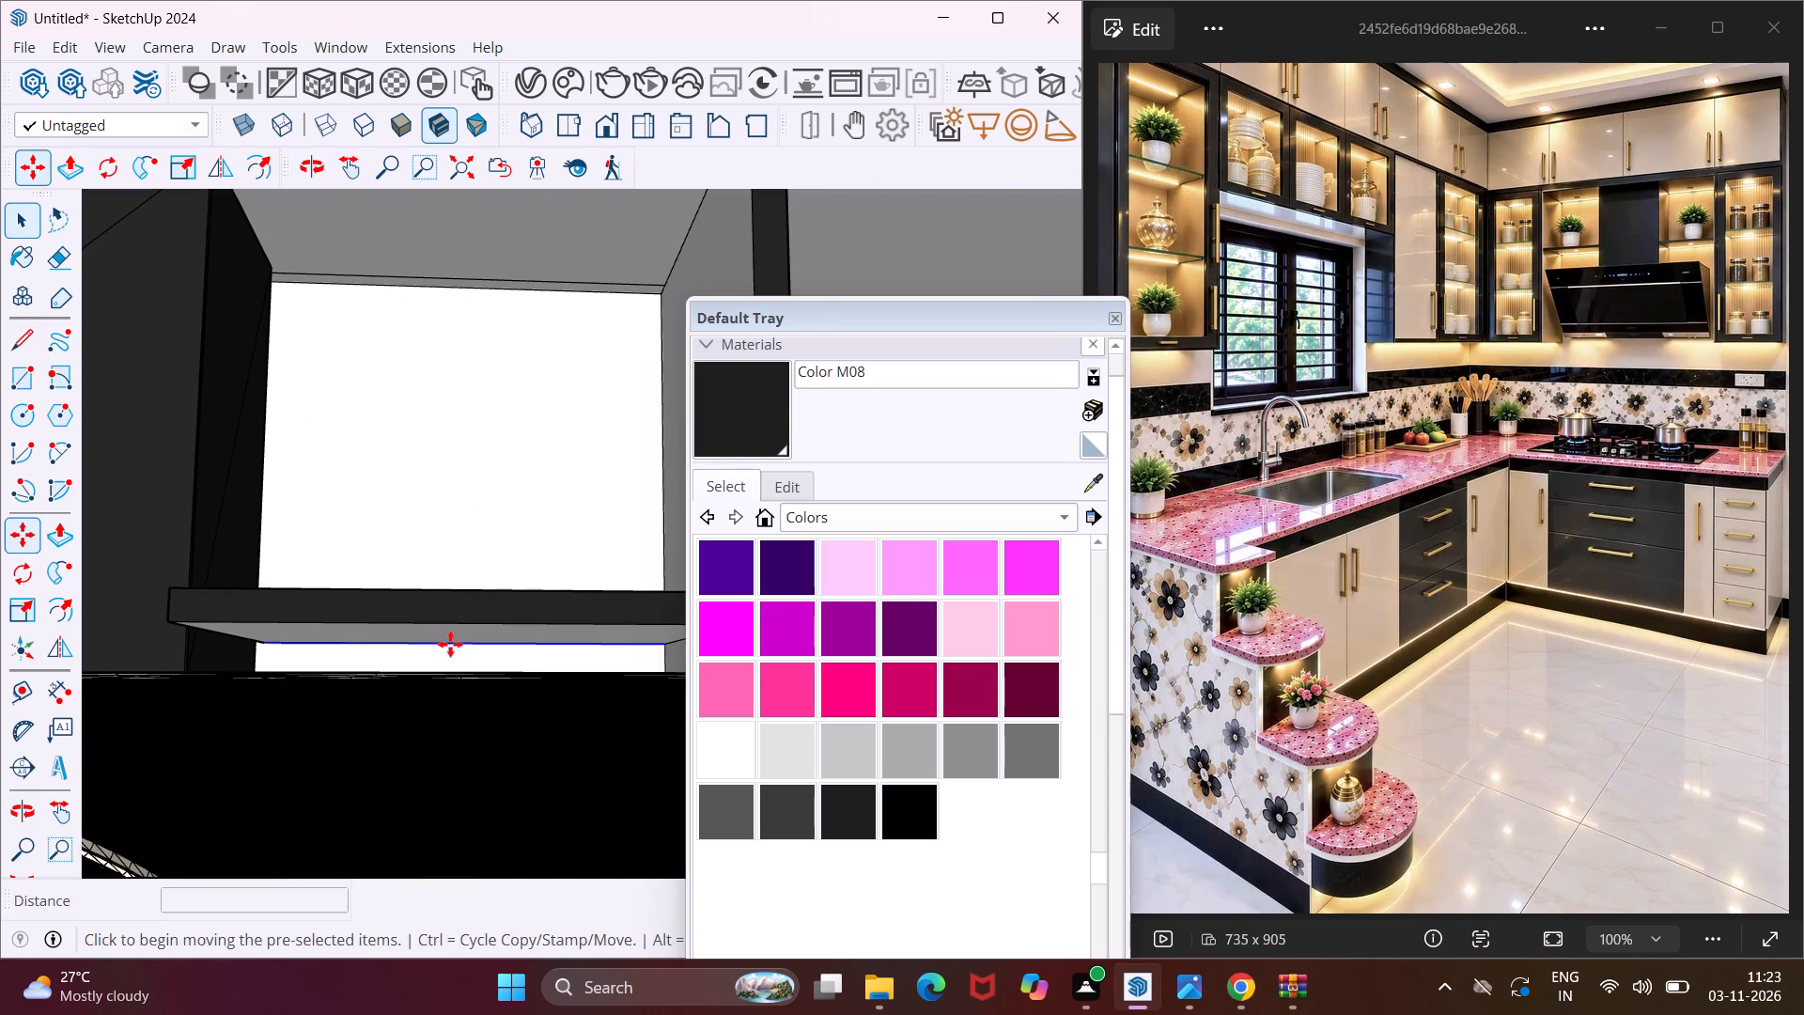
scroll(251, 649, "up", 5)
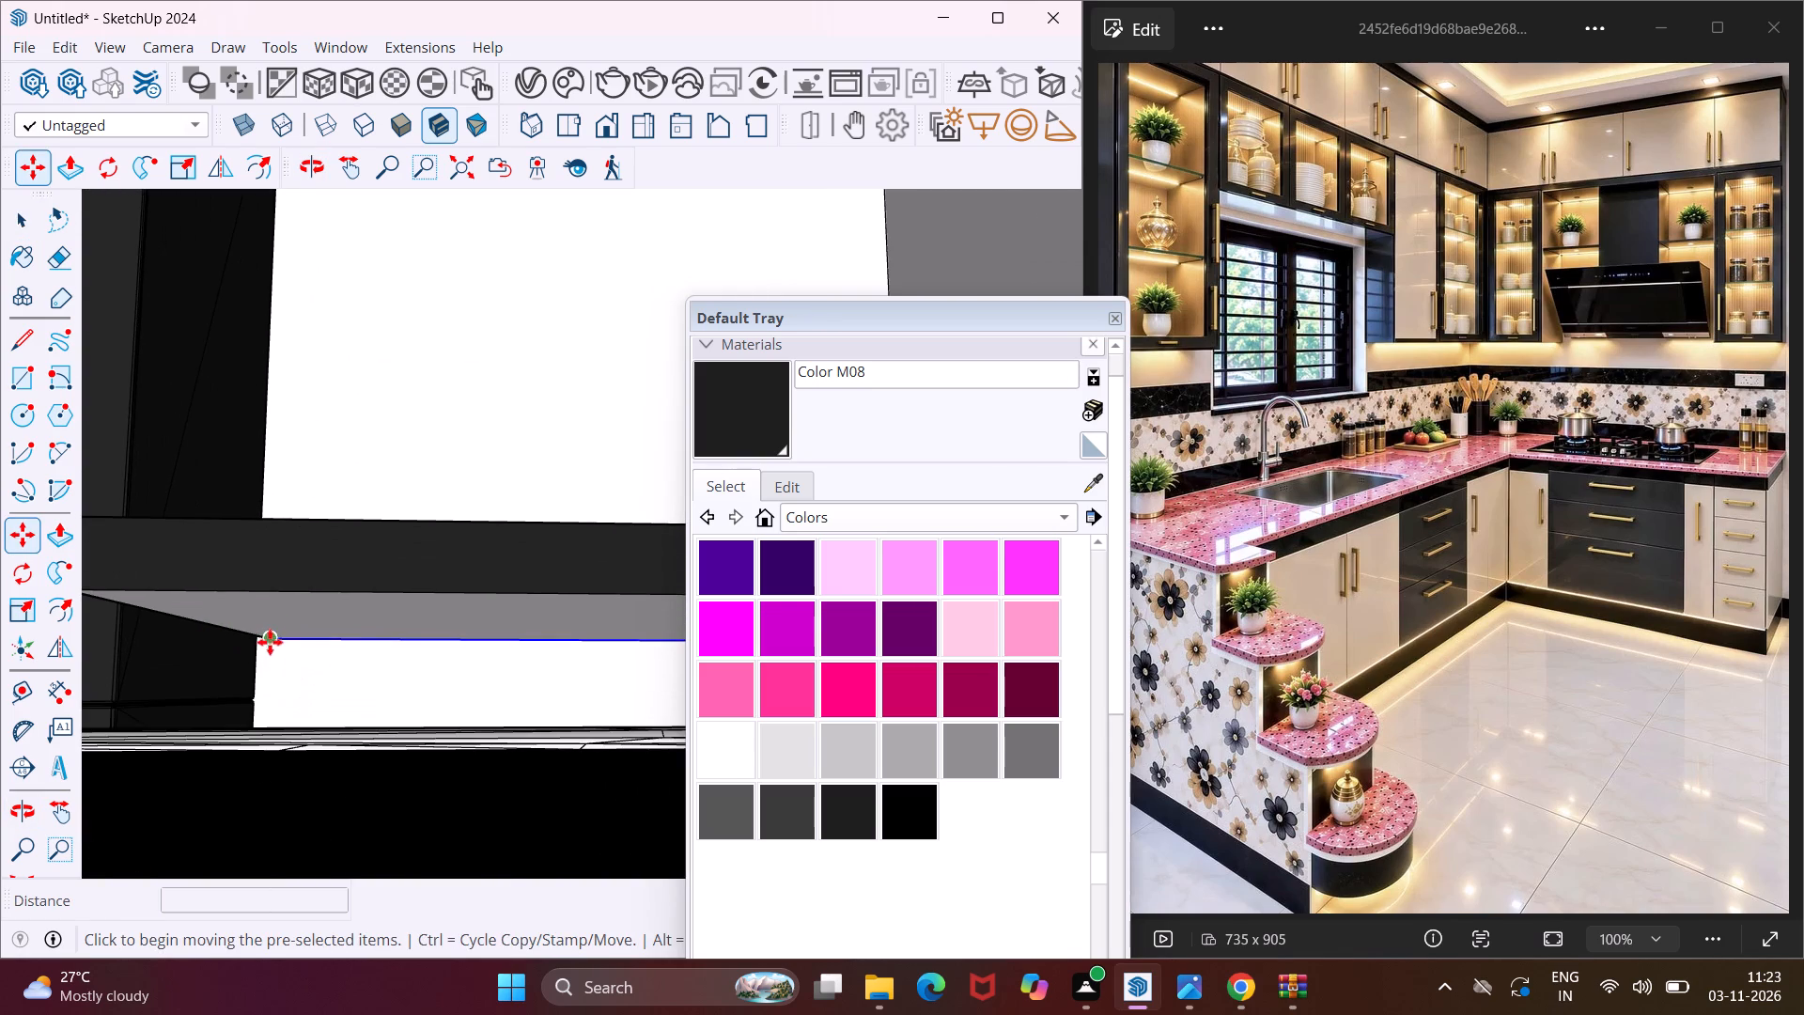
left_click(270, 639)
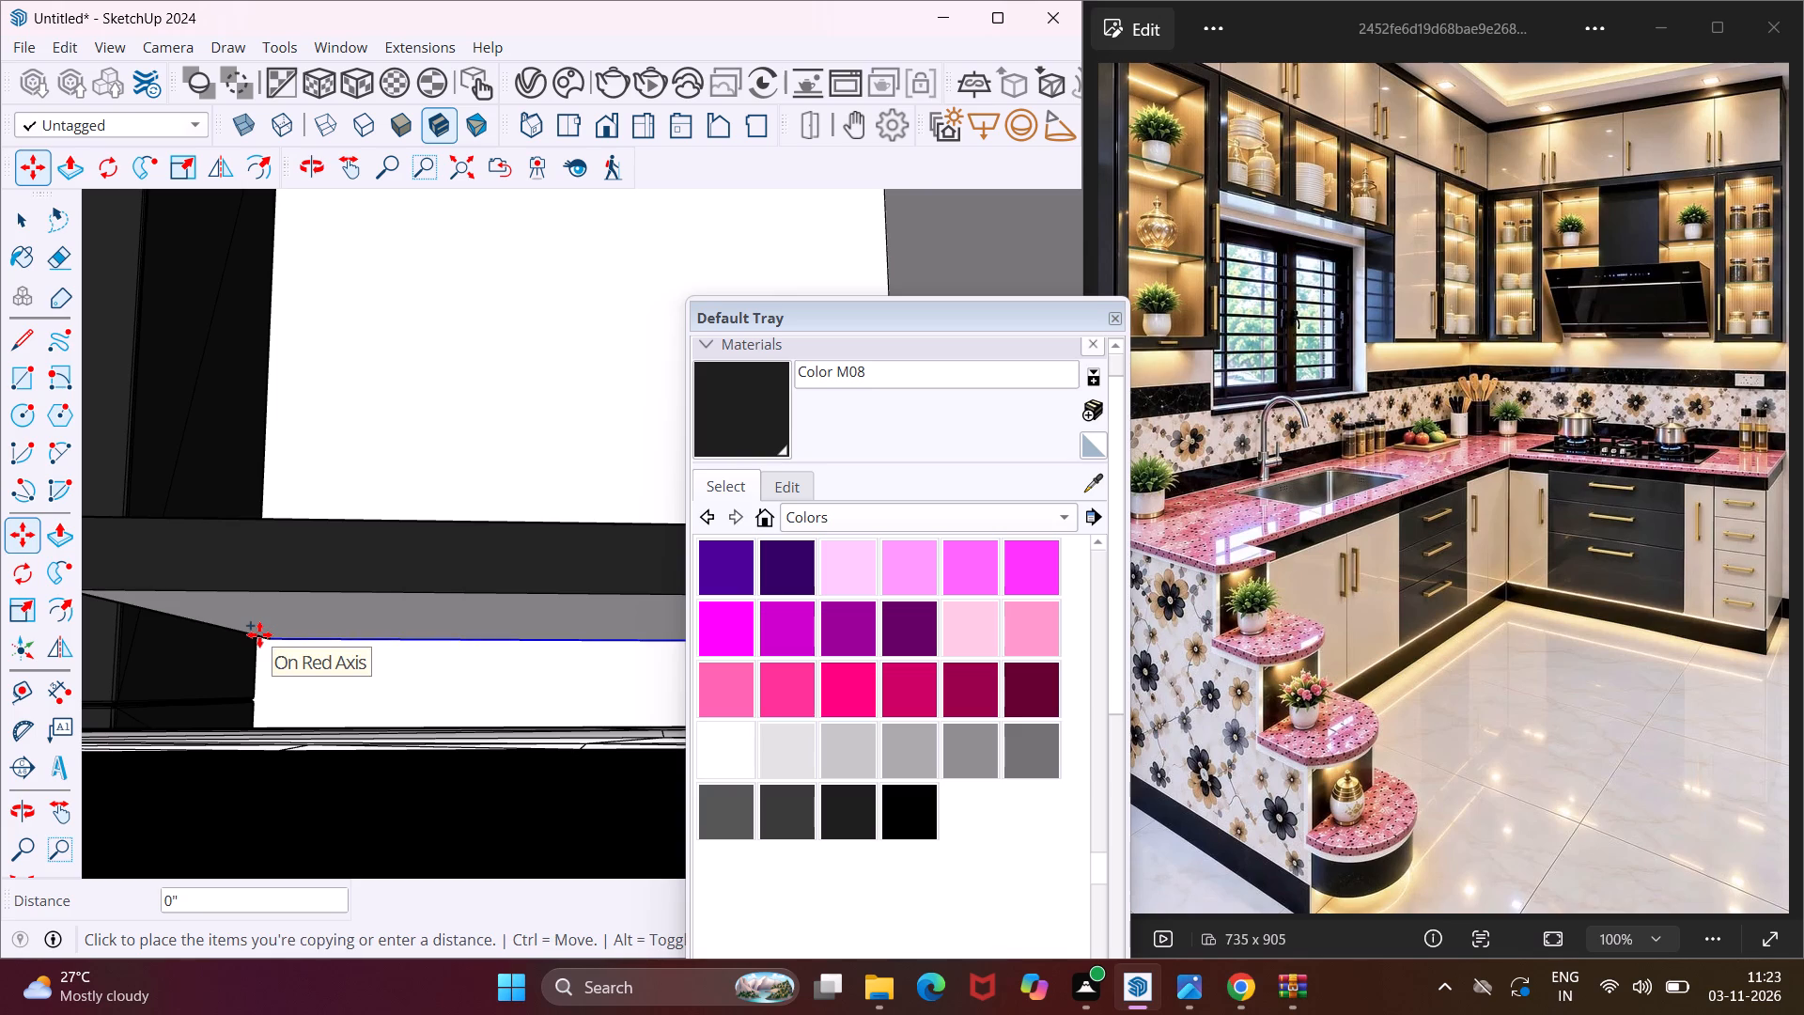
type("1\"")
key("Return")
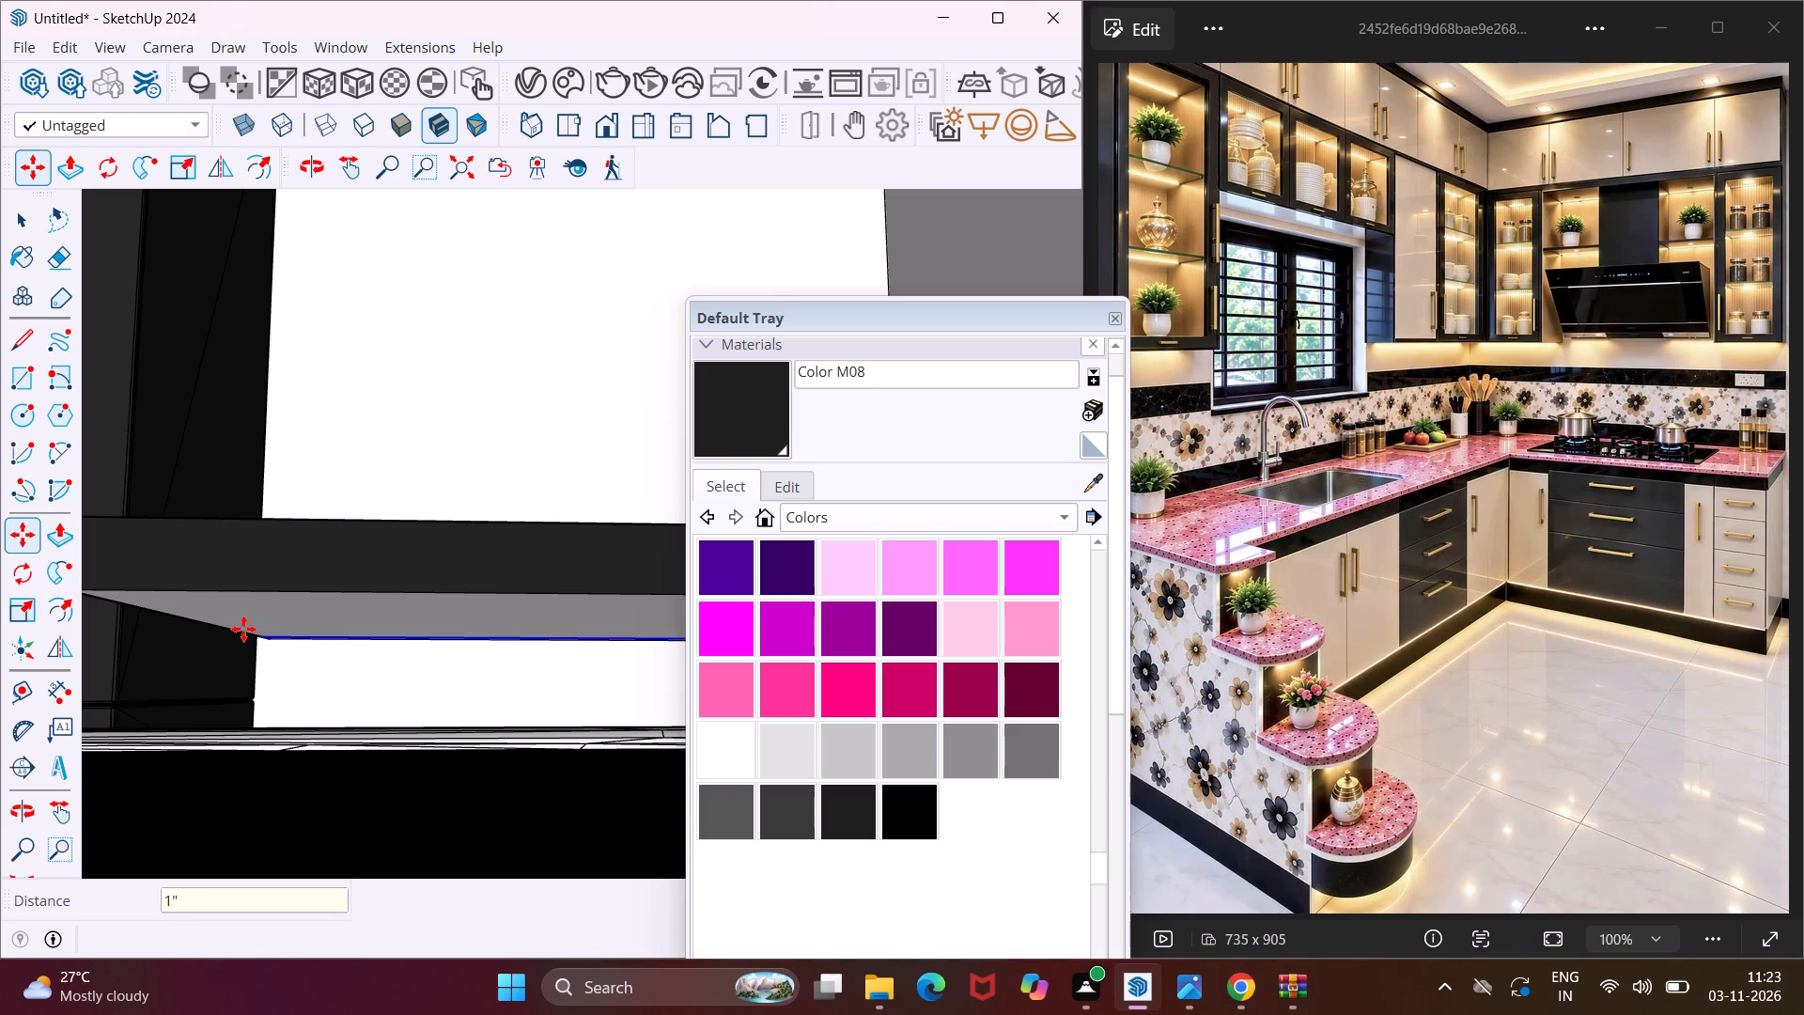
middle_click_drag(271, 633, 383, 656)
scroll(388, 652, "up", 6)
scroll(392, 658, "down", 1)
scroll(392, 658, "up", 2)
middle_click_drag(392, 658, 386, 613)
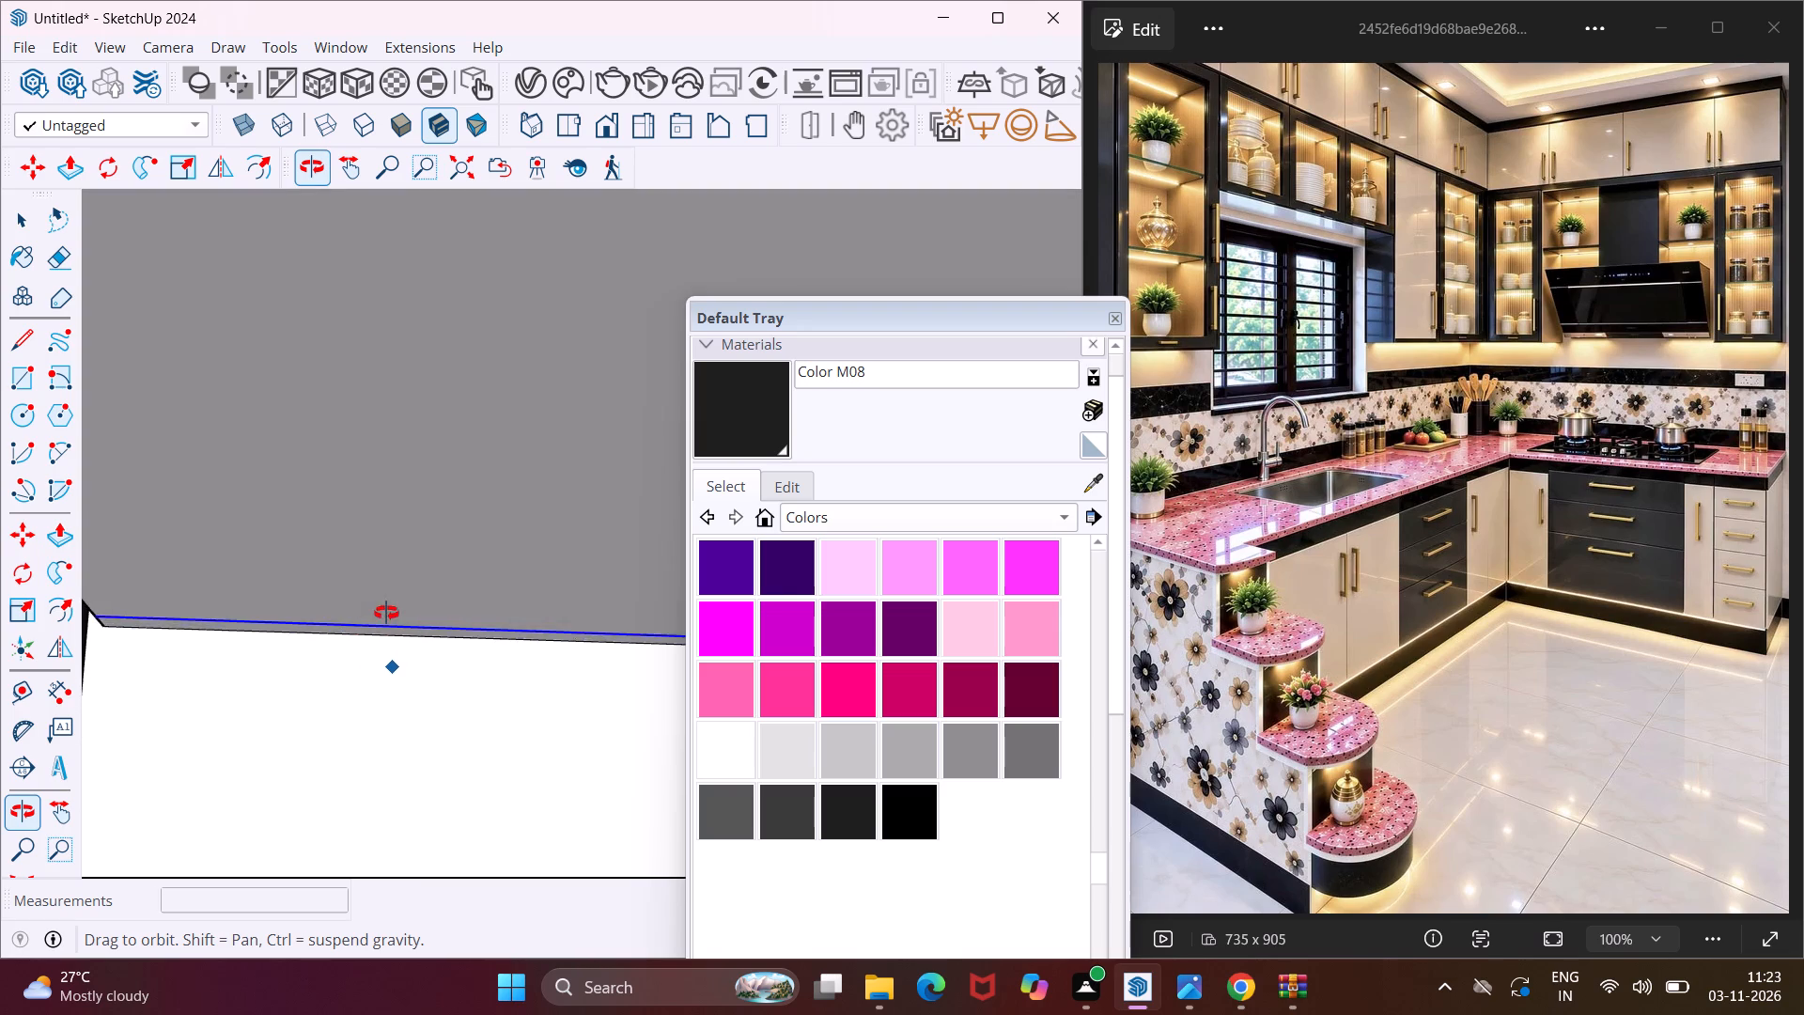
middle_click_drag(386, 613, 392, 694)
scroll(392, 694, "down", 6)
scroll(381, 661, "down", 16)
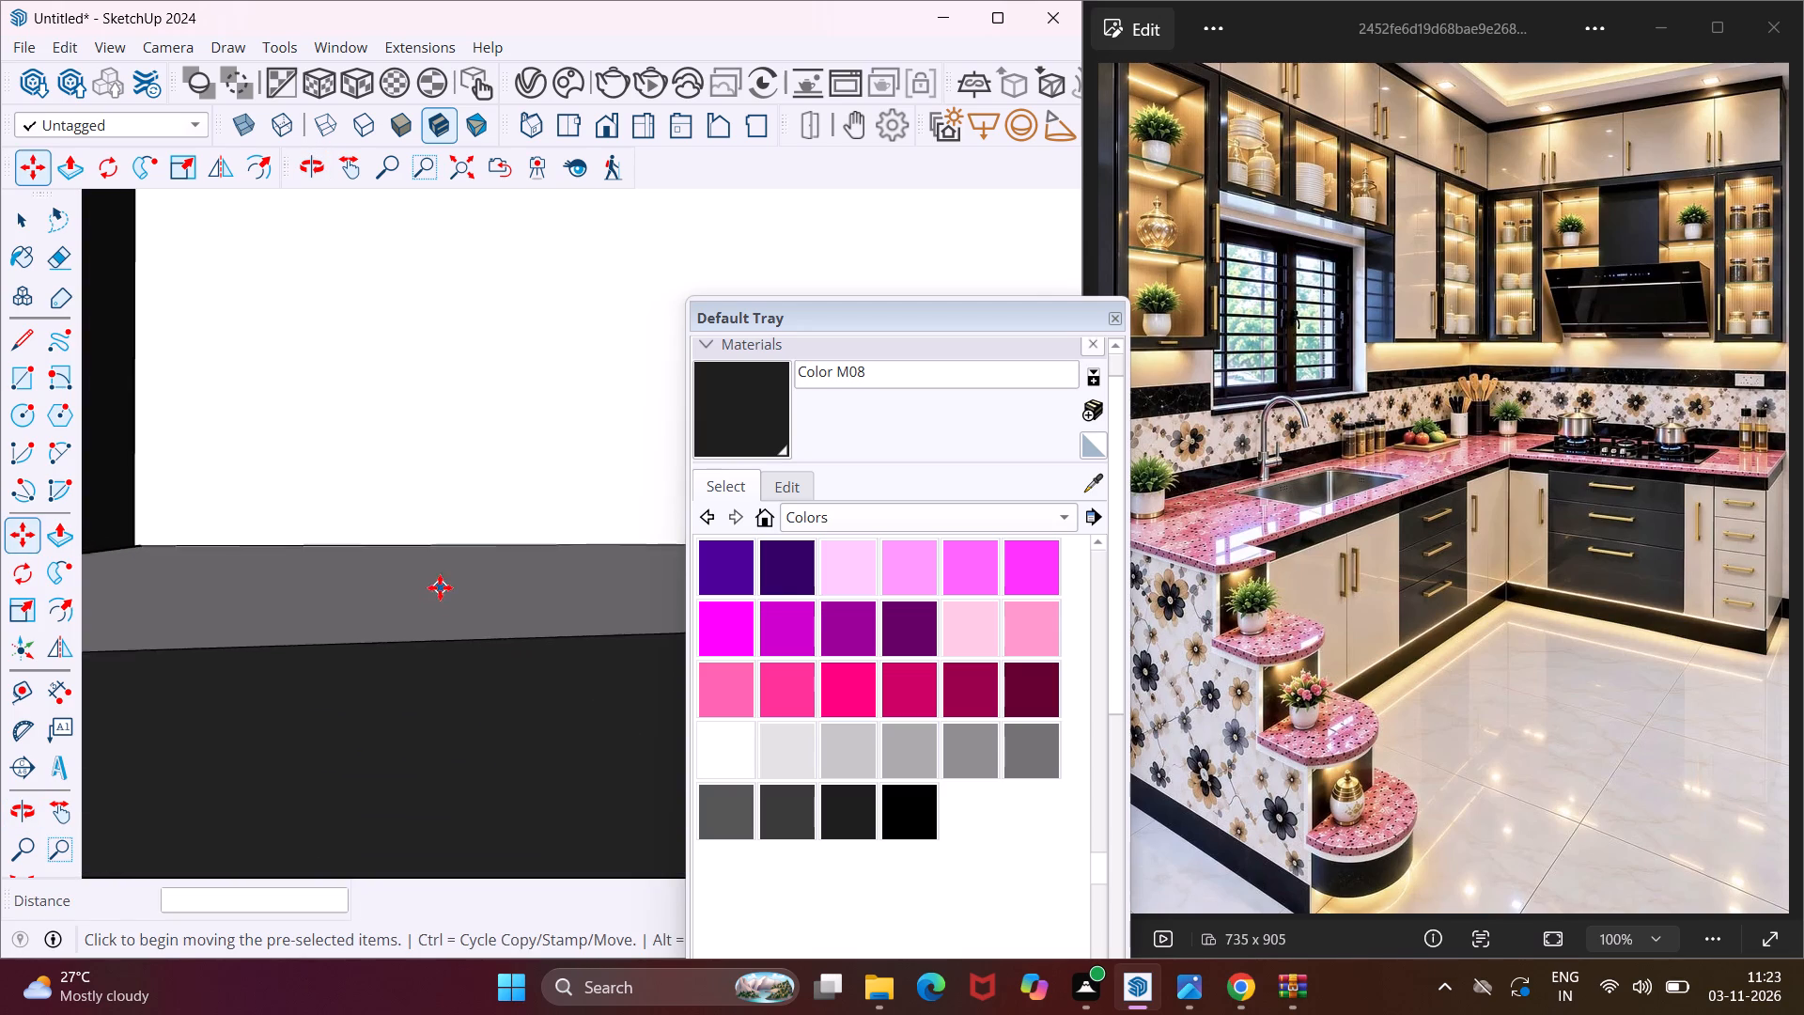
scroll(440, 587, "down", 20)
scroll(440, 587, "down", 12)
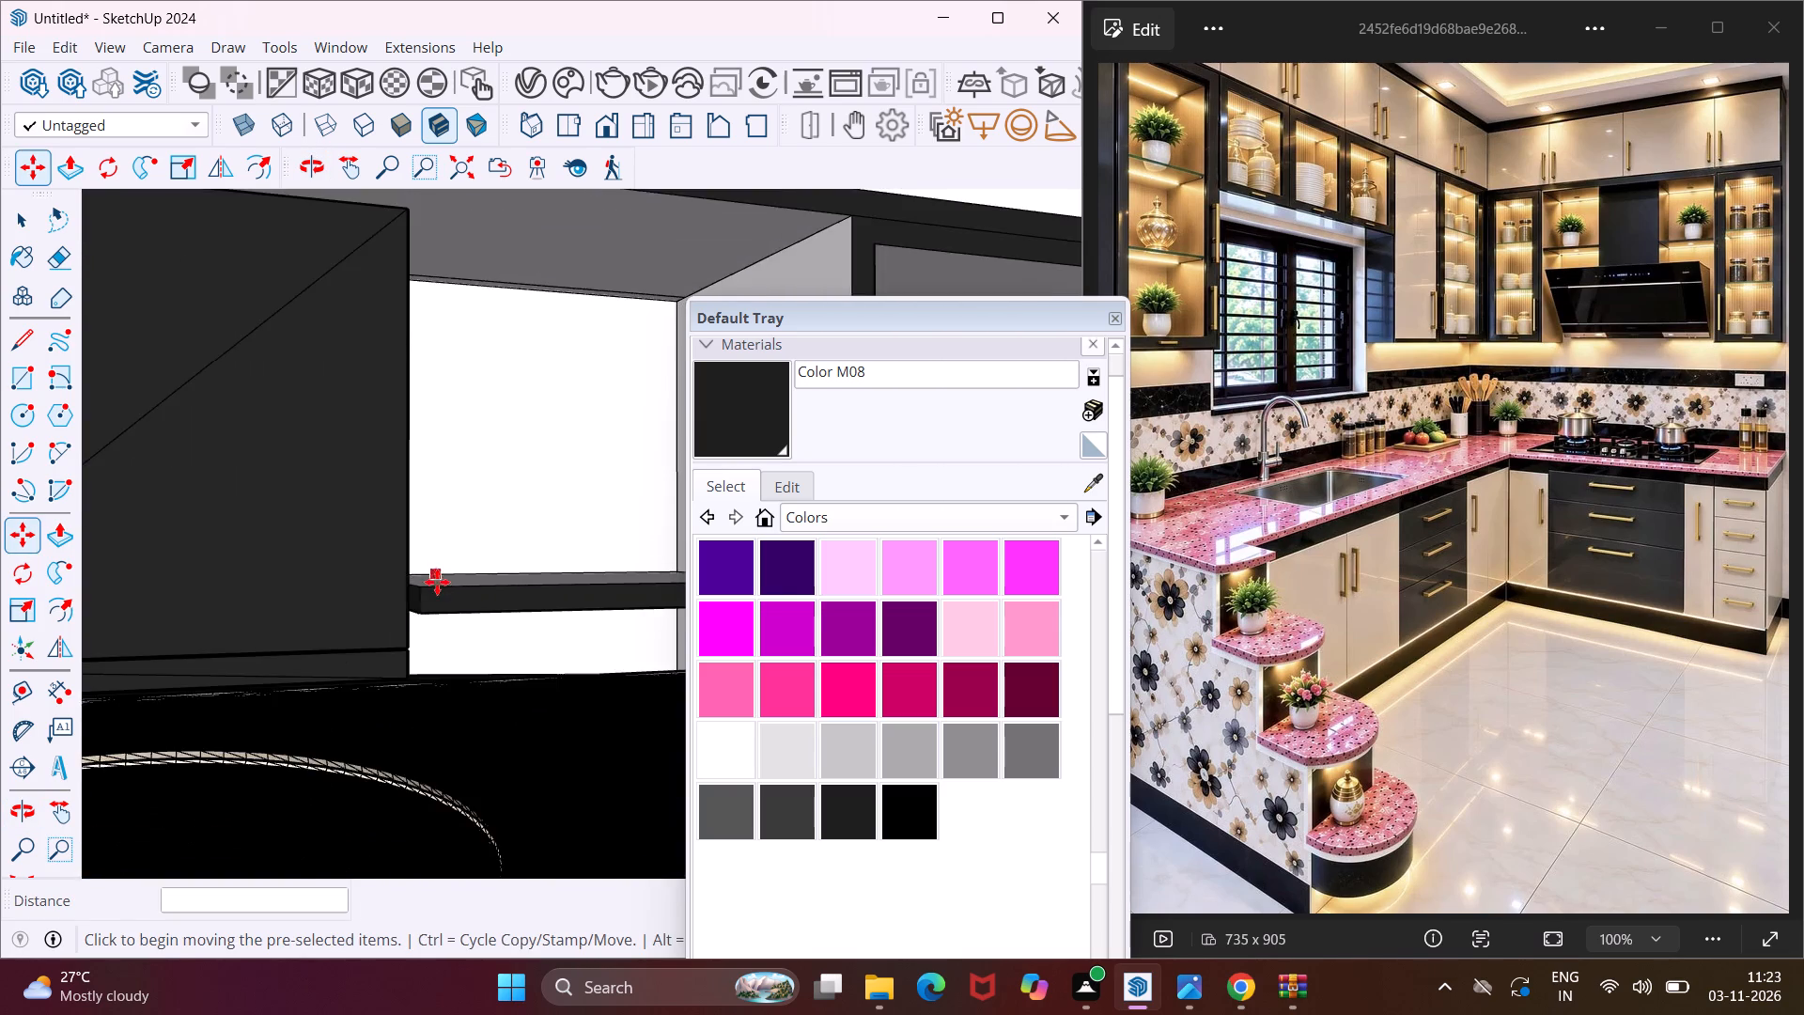
scroll(437, 582, "down", 6)
middle_click_drag(402, 589, 245, 579)
scroll(267, 509, "down", 3)
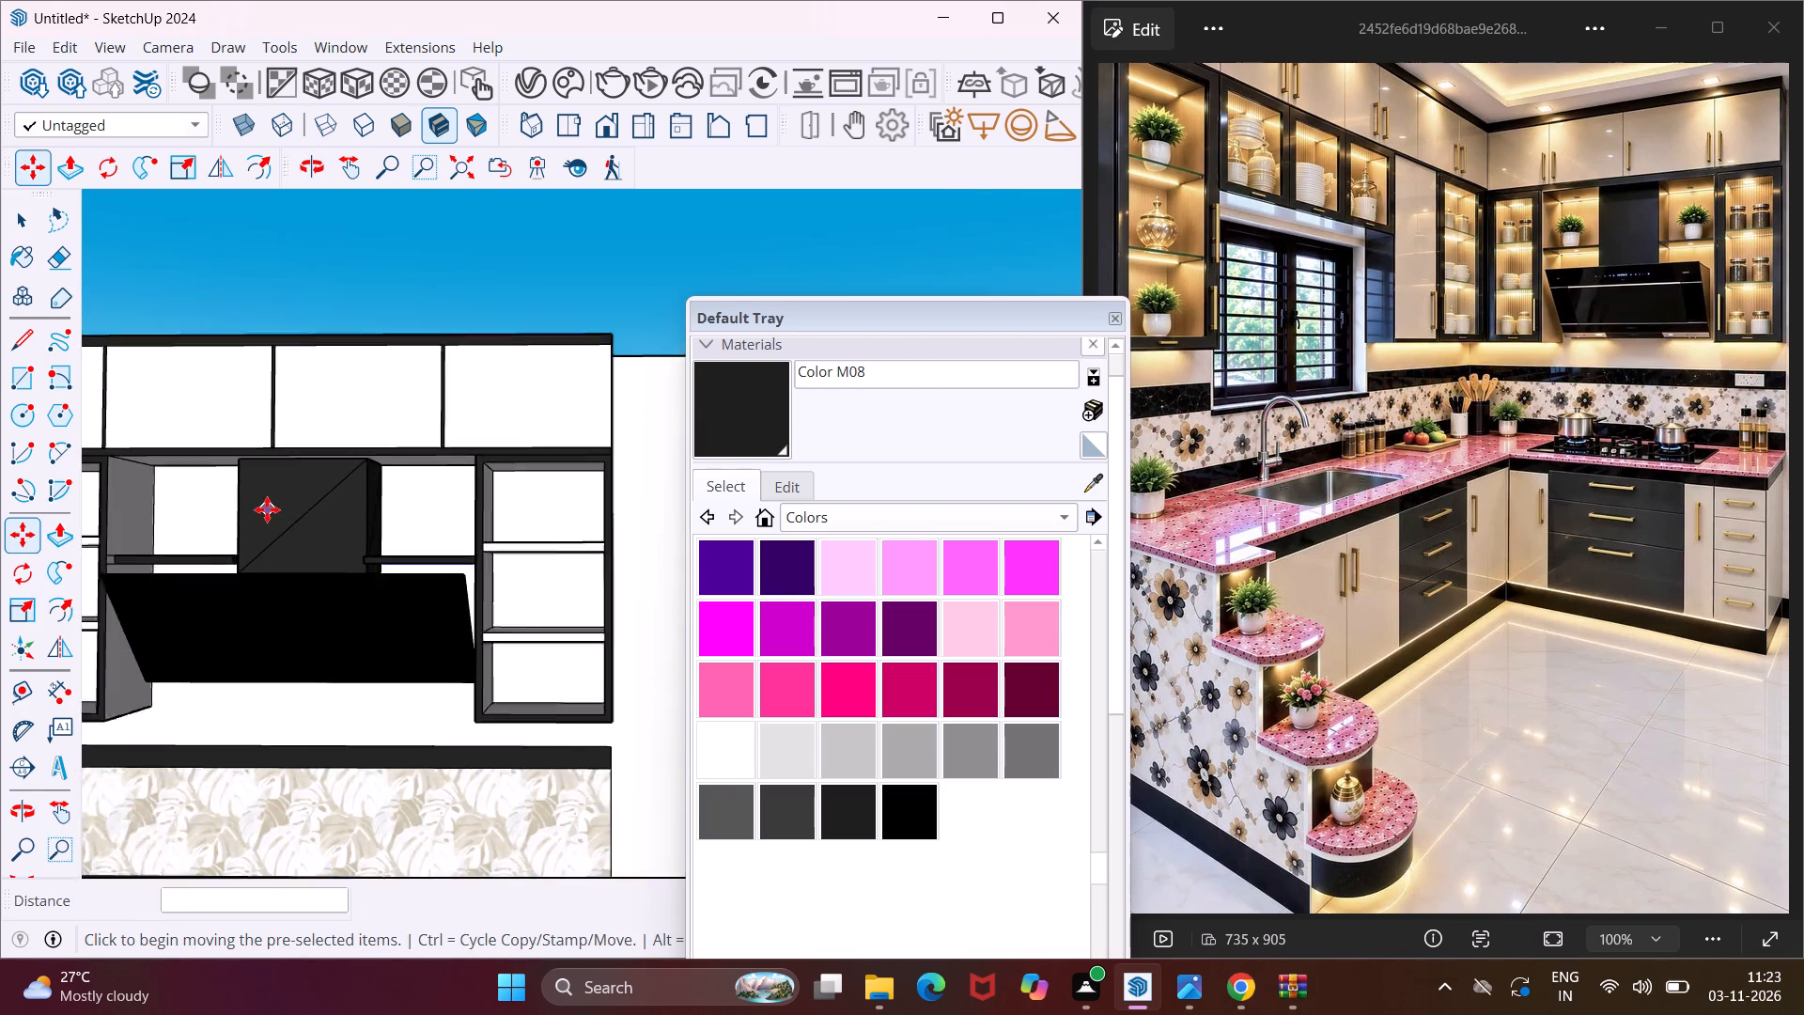
scroll(267, 509, "down", 4)
key("Escape")
scroll(162, 552, "up", 4)
key("space")
Copy the back edge of the shelf underside between the range hood and the corner open unit 1" forward from the wall.
scroll(182, 540, "up", 9)
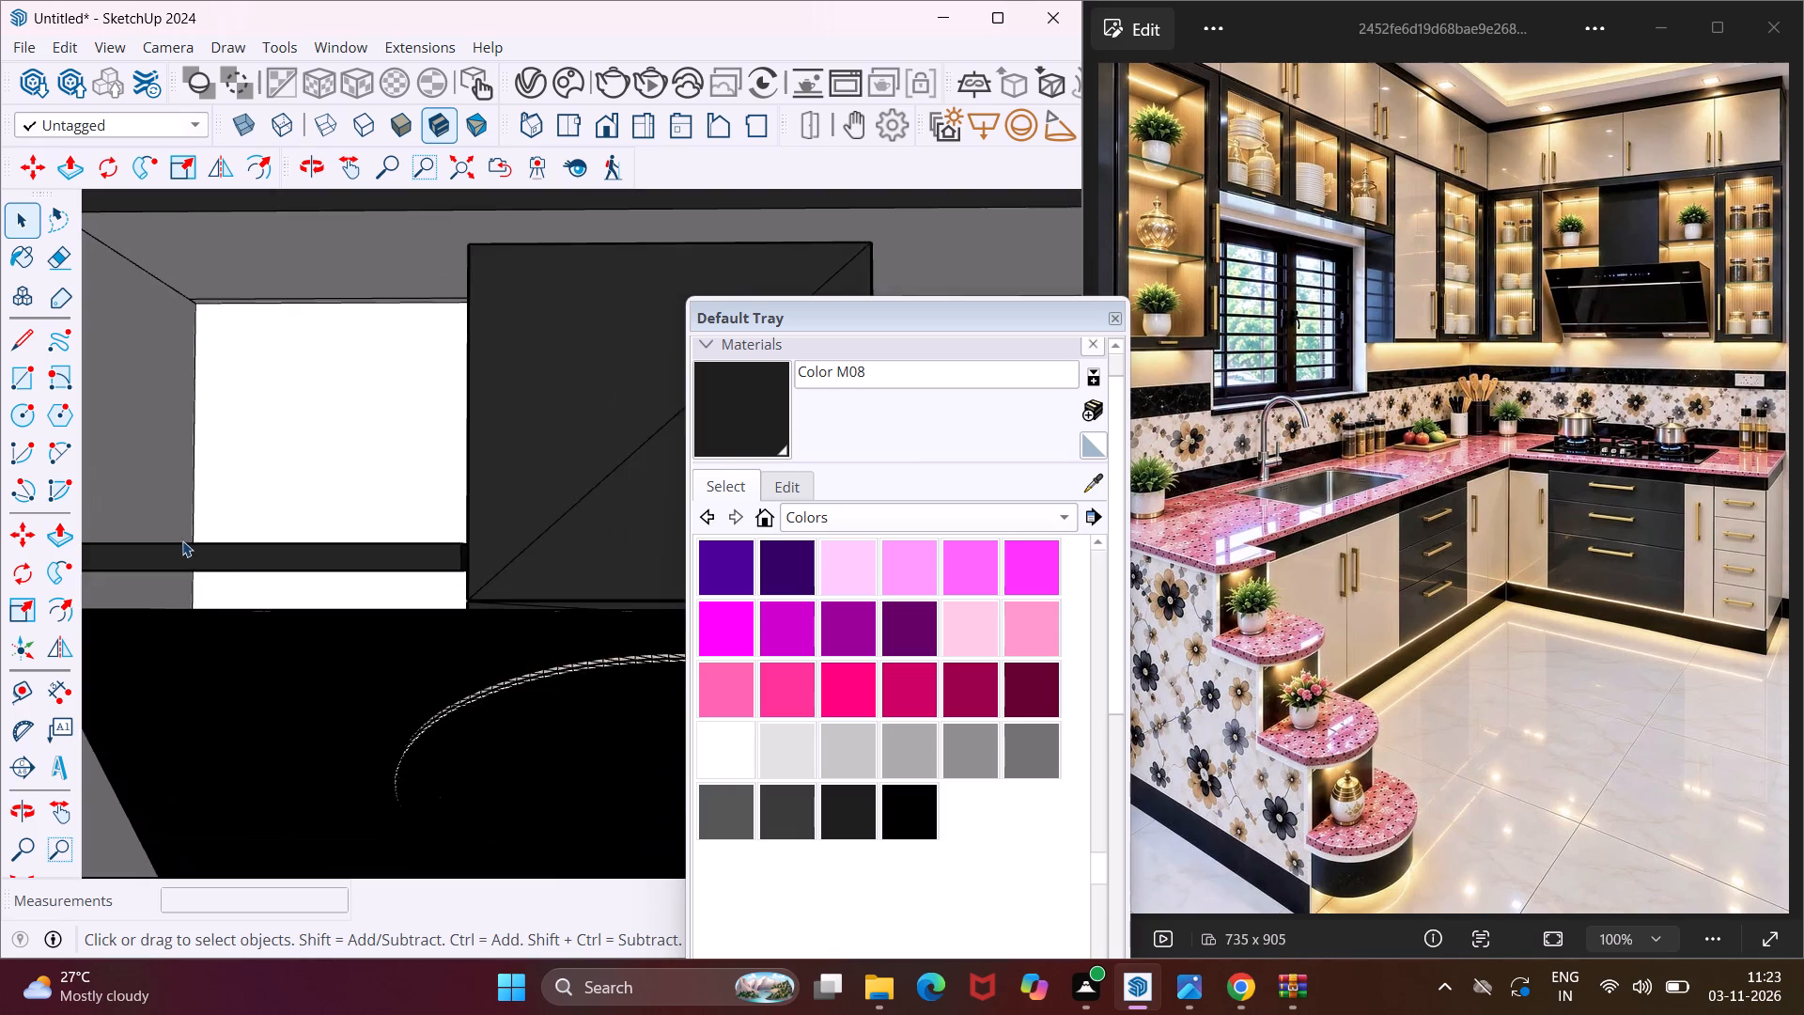
scroll(182, 540, "up", 7)
middle_click_drag(318, 582, 362, 554)
scroll(397, 575, "up", 3)
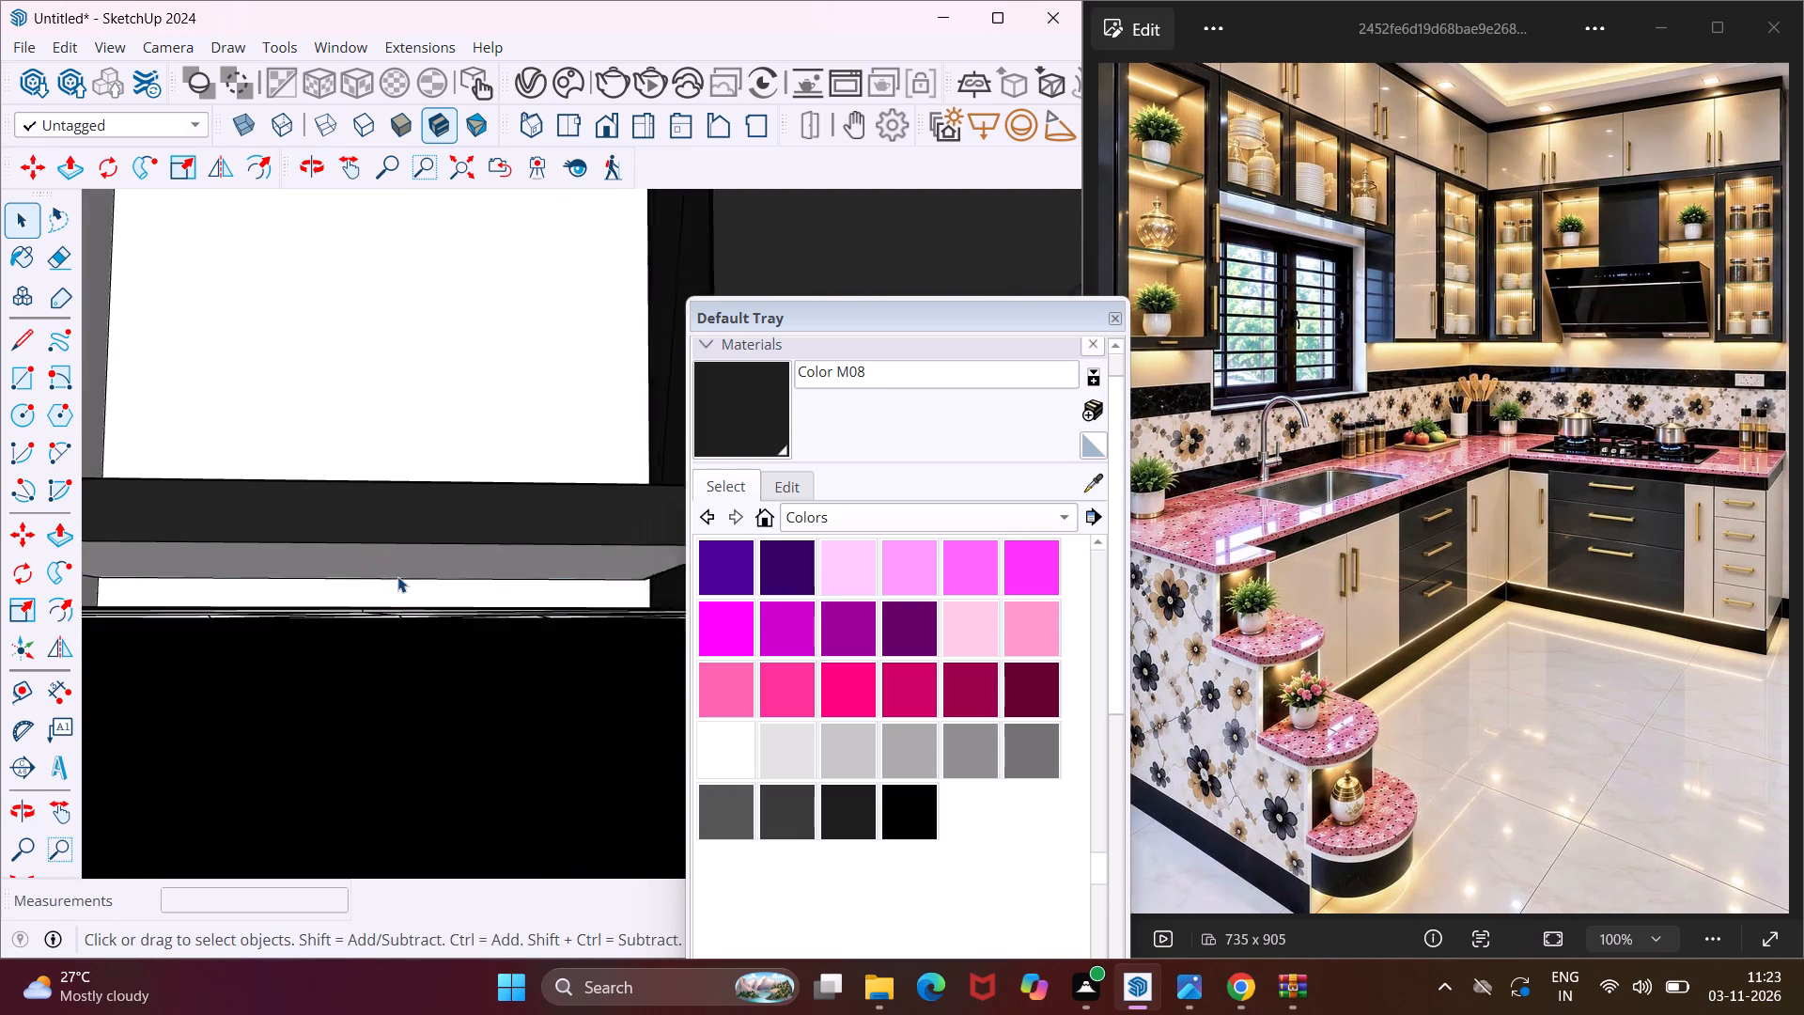
scroll(397, 576, "up", 1)
left_click(410, 580)
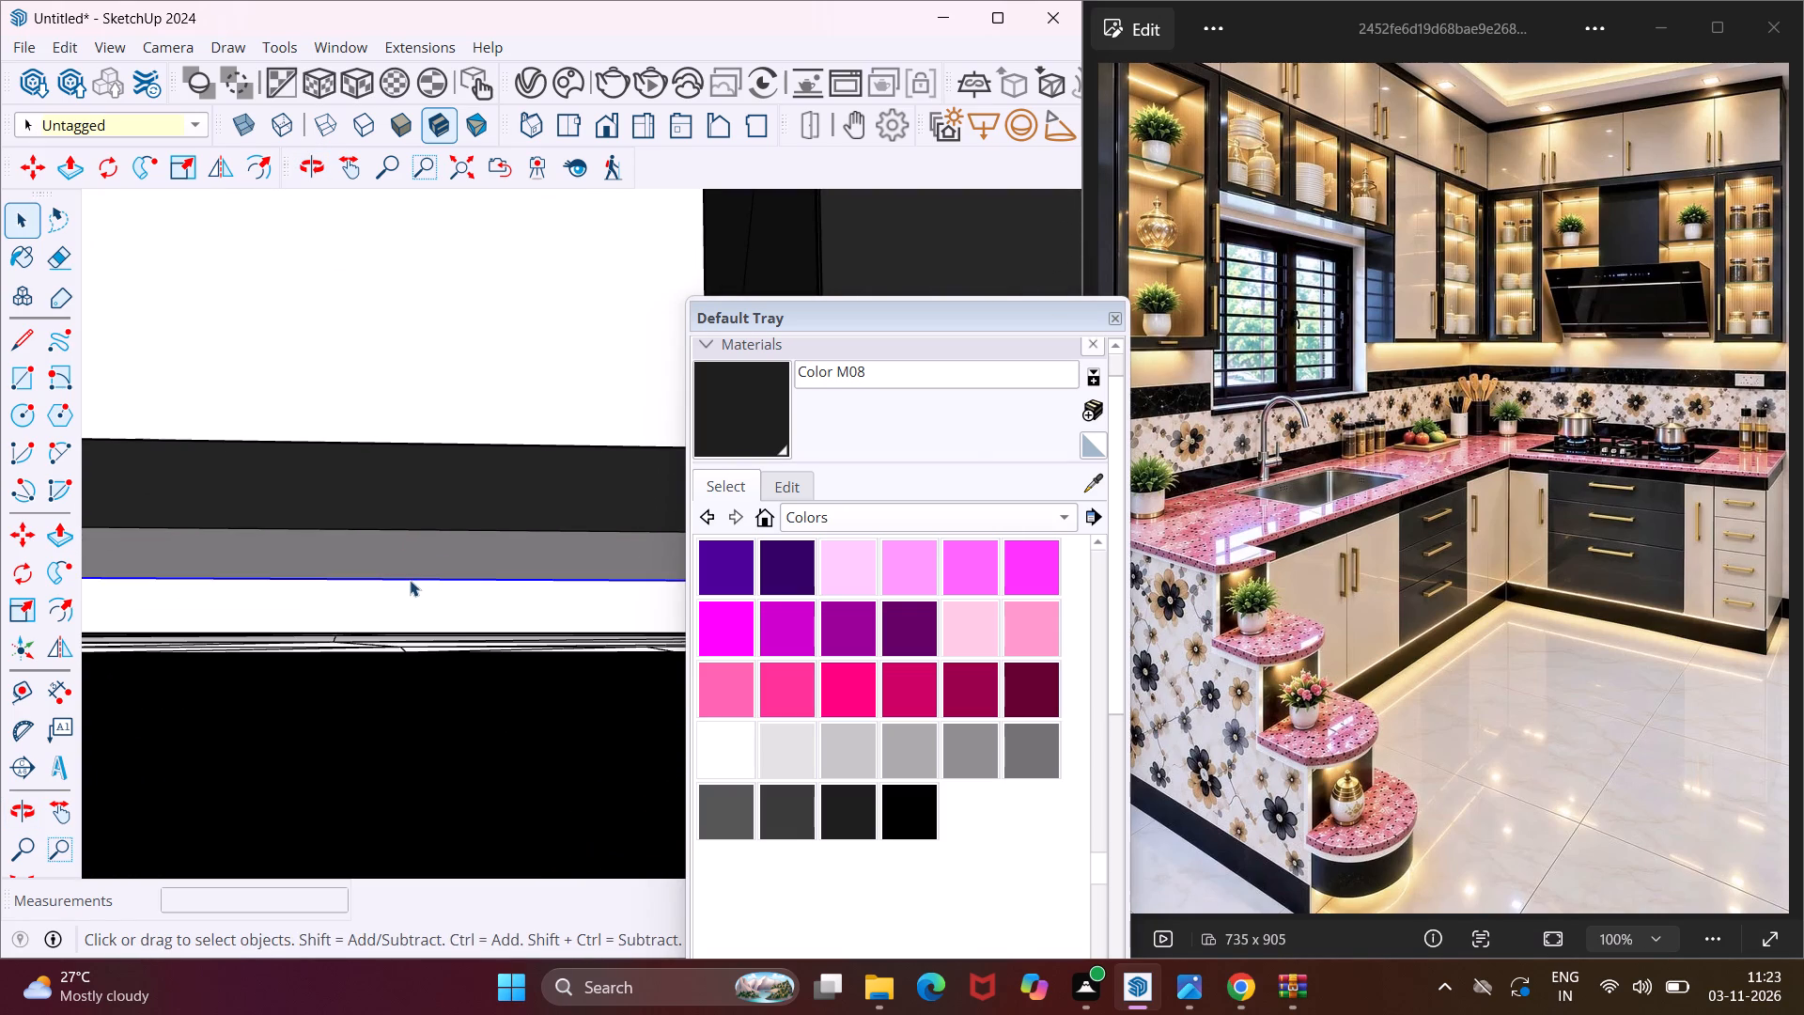
scroll(408, 581, "down", 3)
key("m")
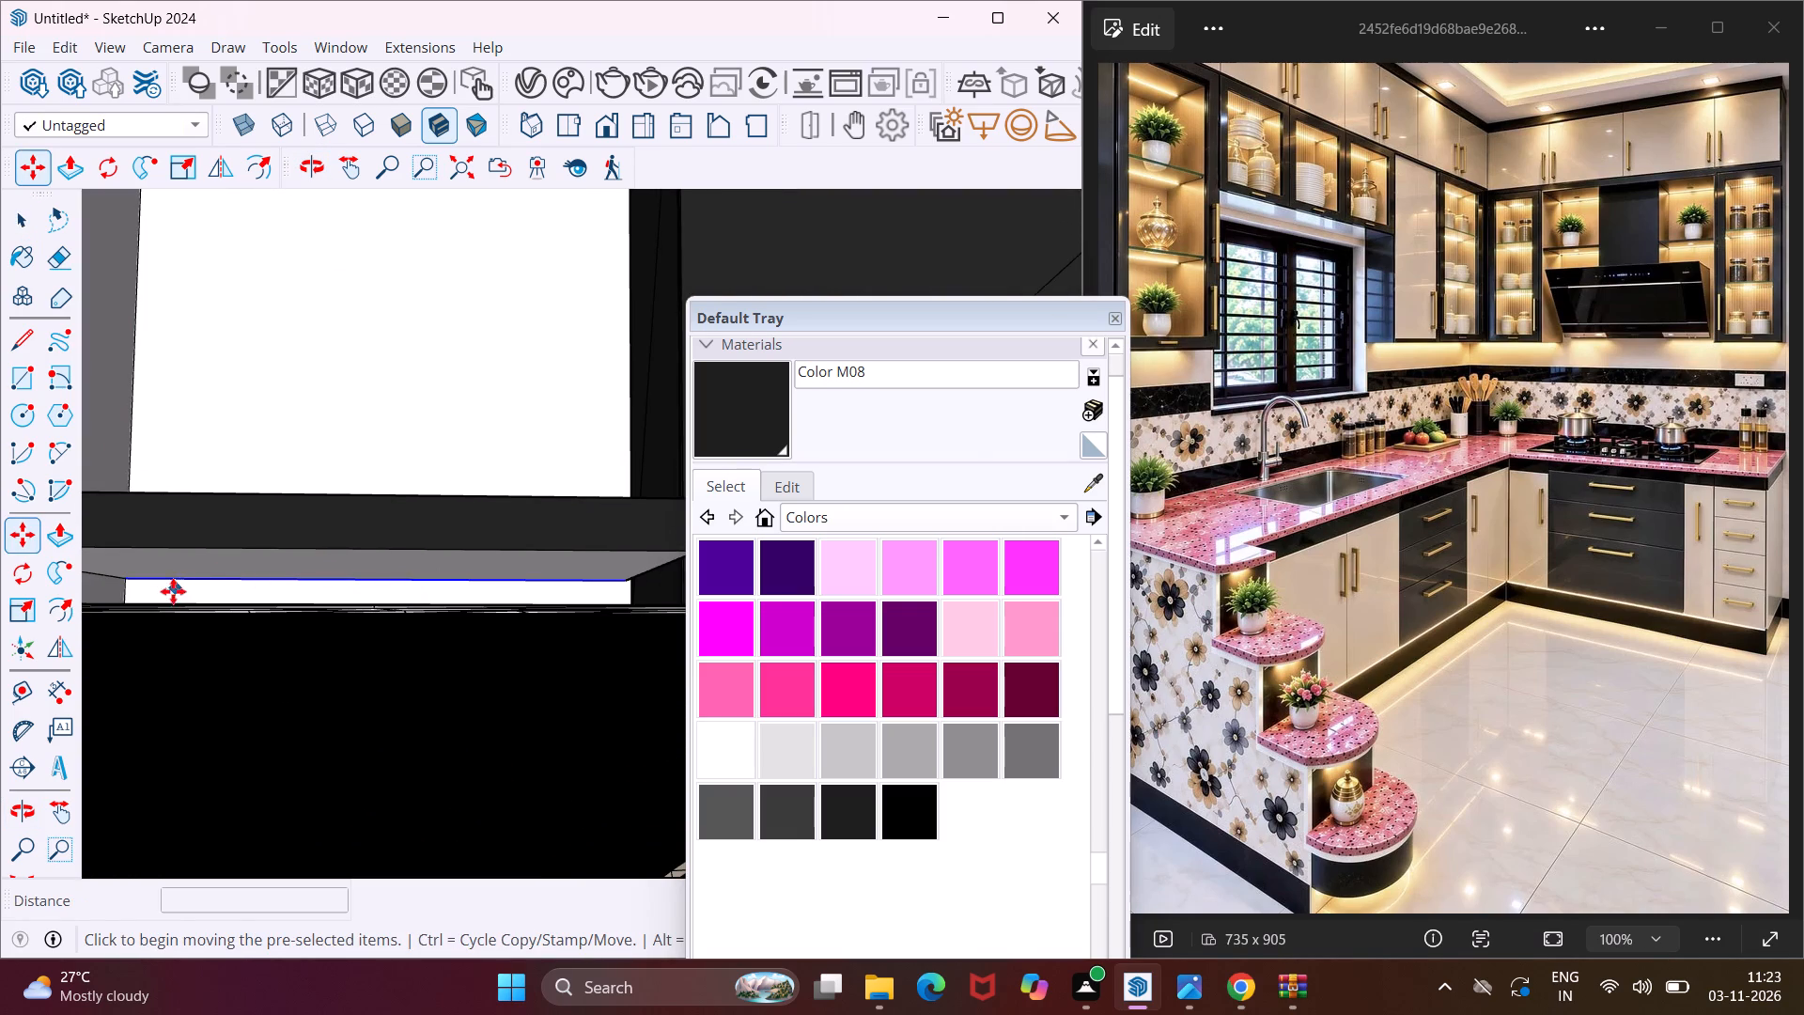
left_click(121, 584)
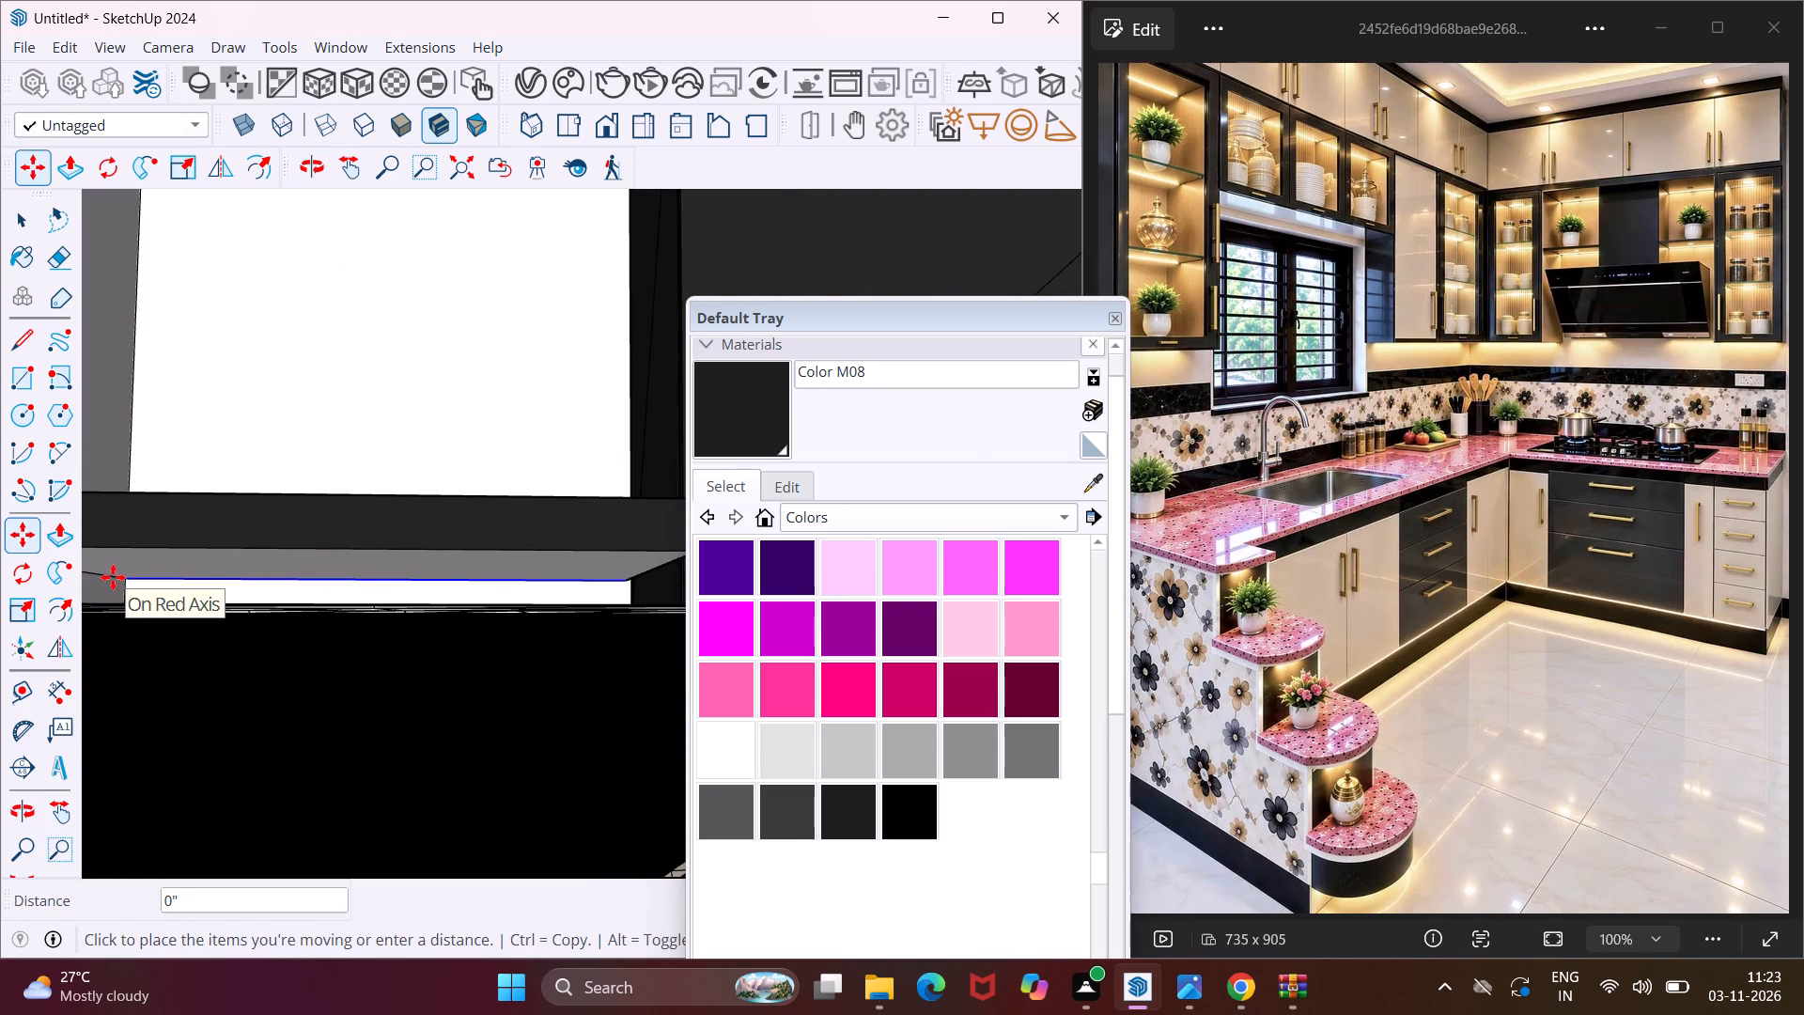
scroll(113, 577, "up", 4)
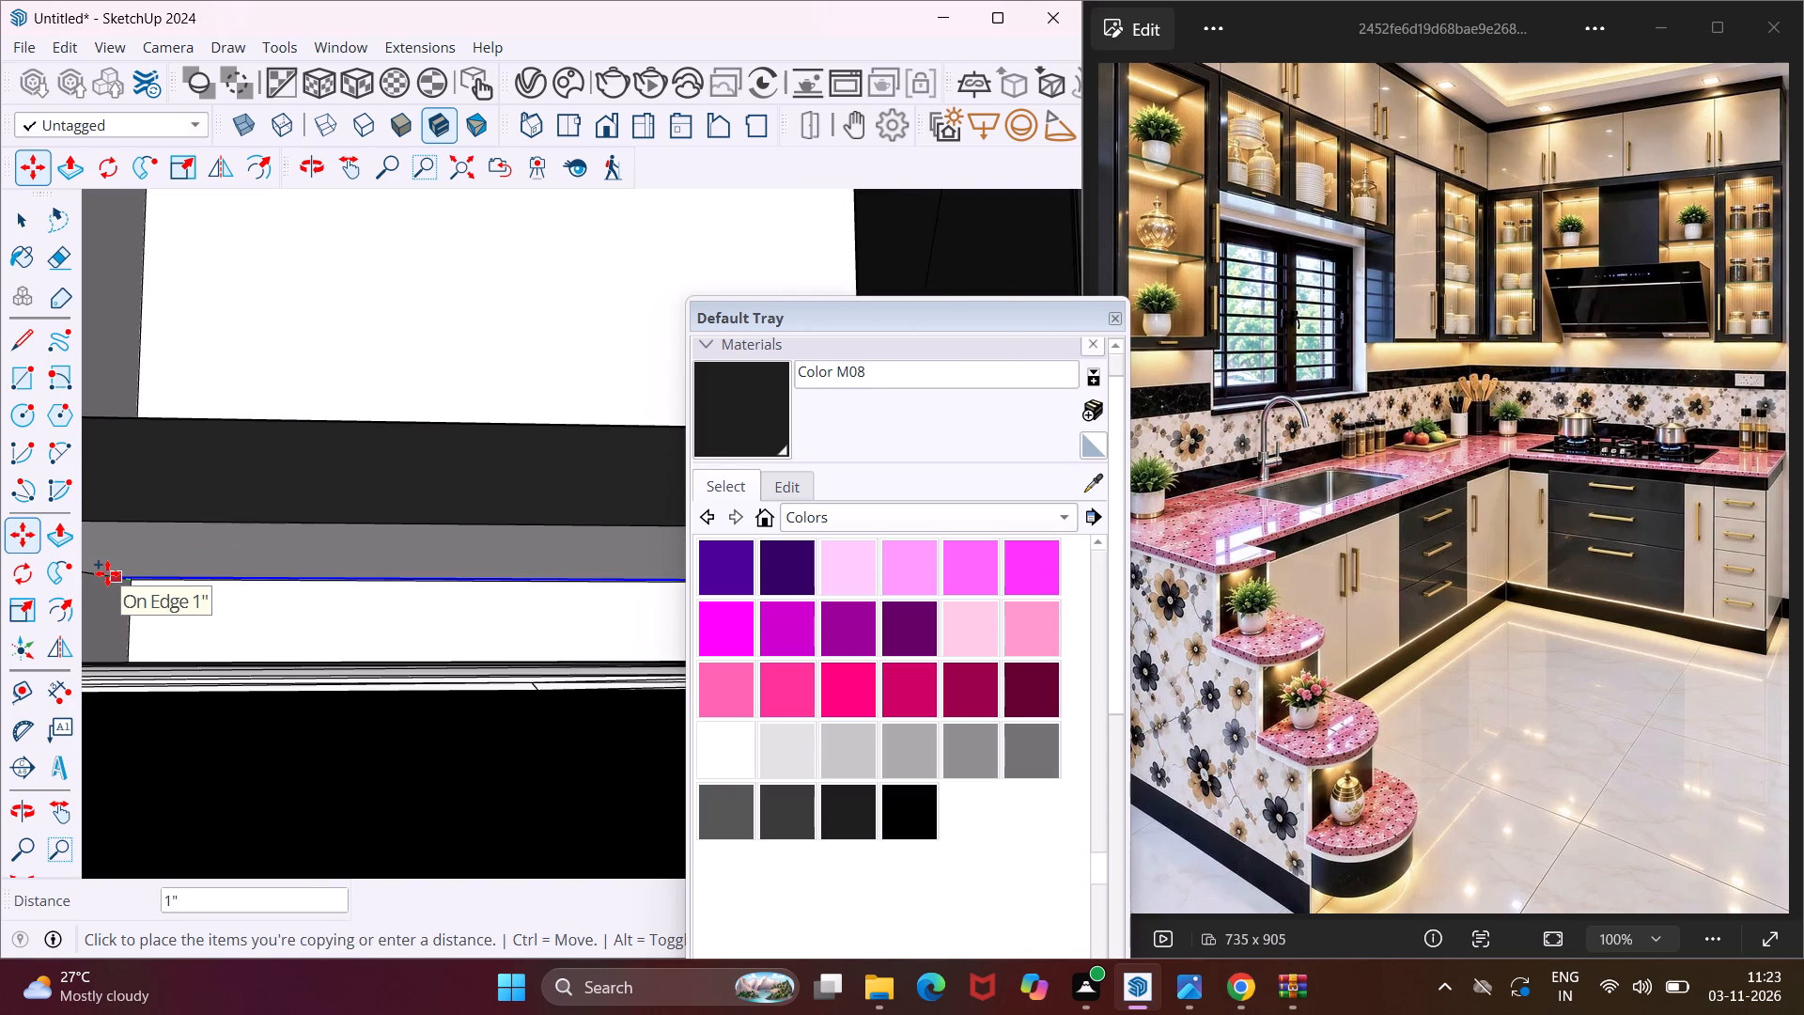
type("1\"")
key("Return")
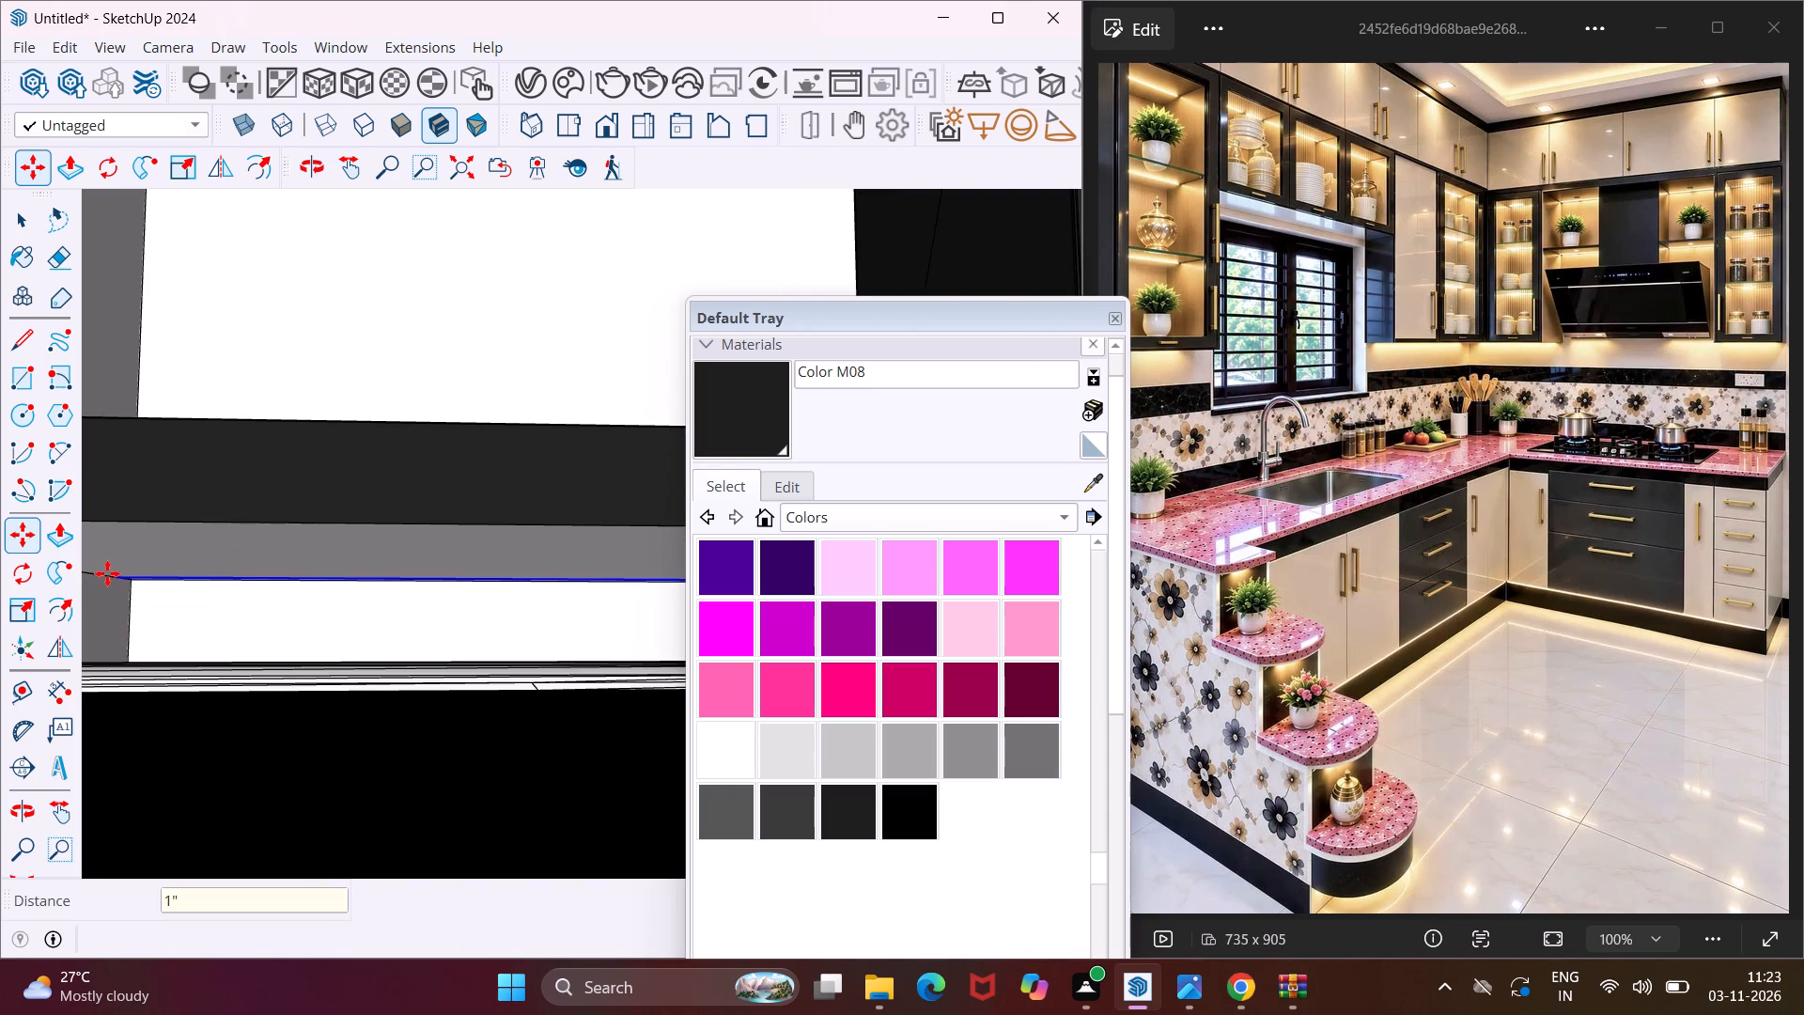
scroll(107, 573, "down", 8)
scroll(108, 573, "up", 1)
scroll(109, 574, "down", 5)
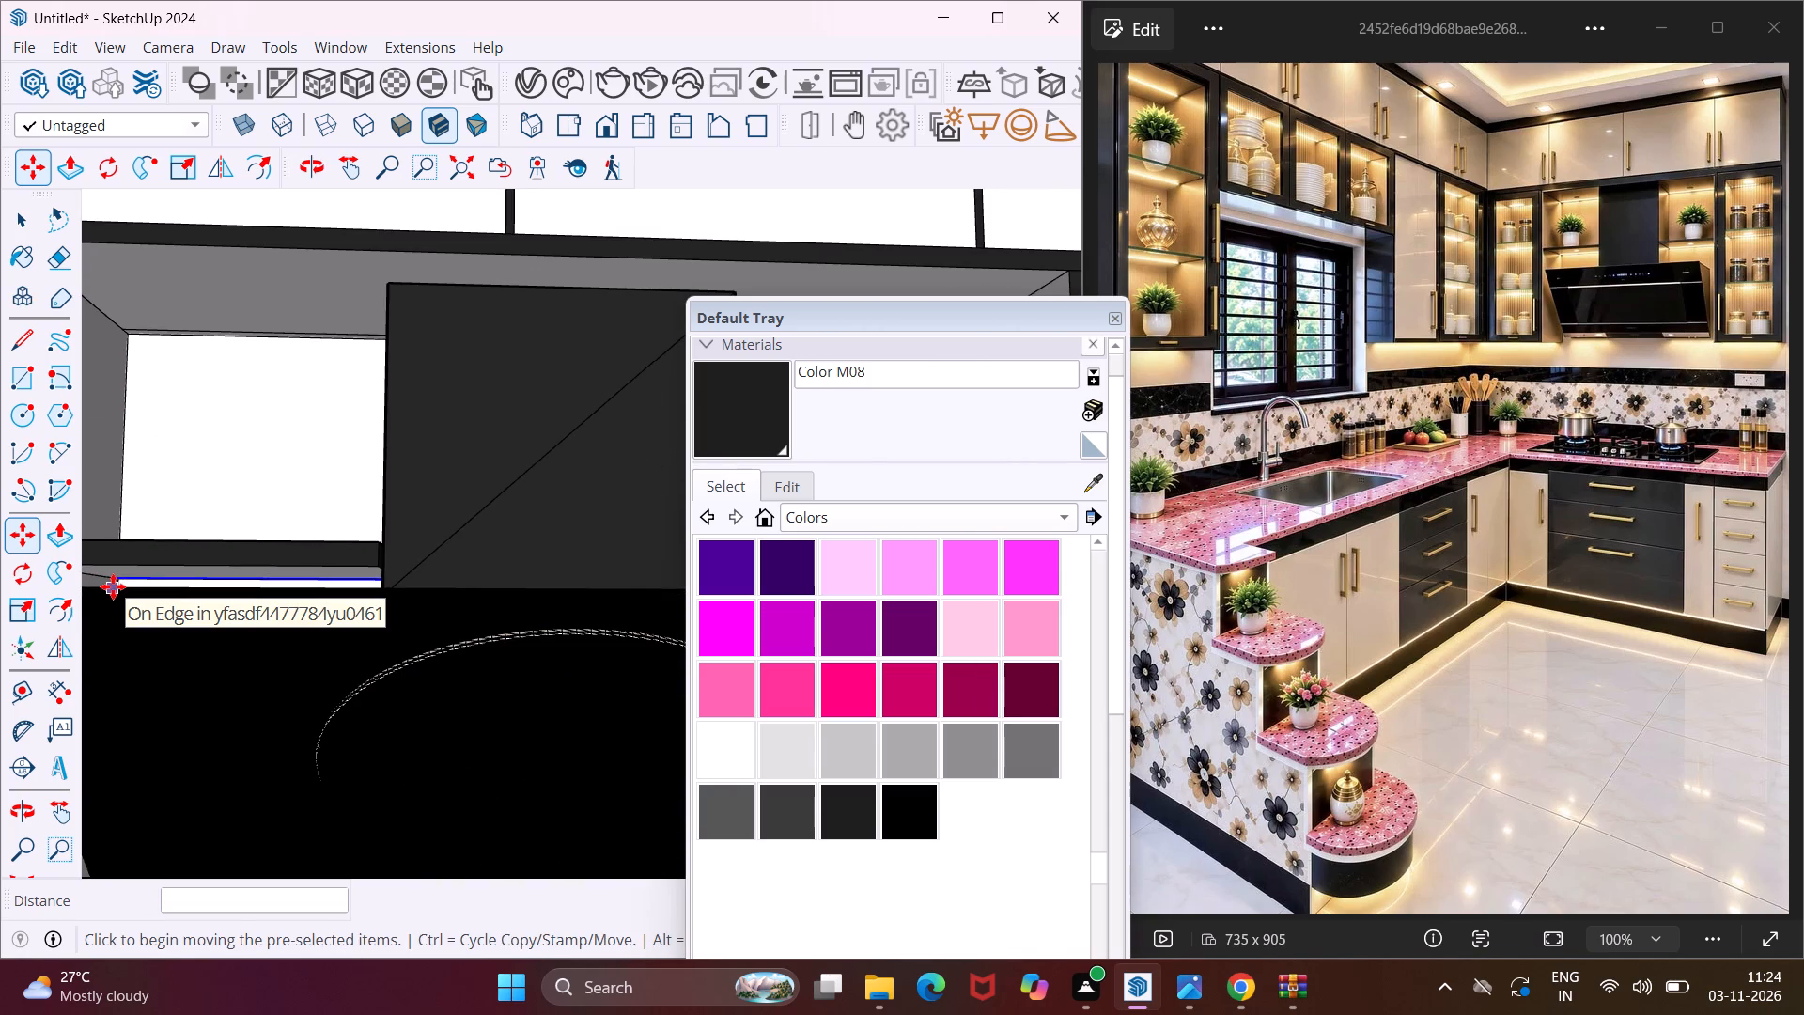
scroll(123, 587, "down", 11)
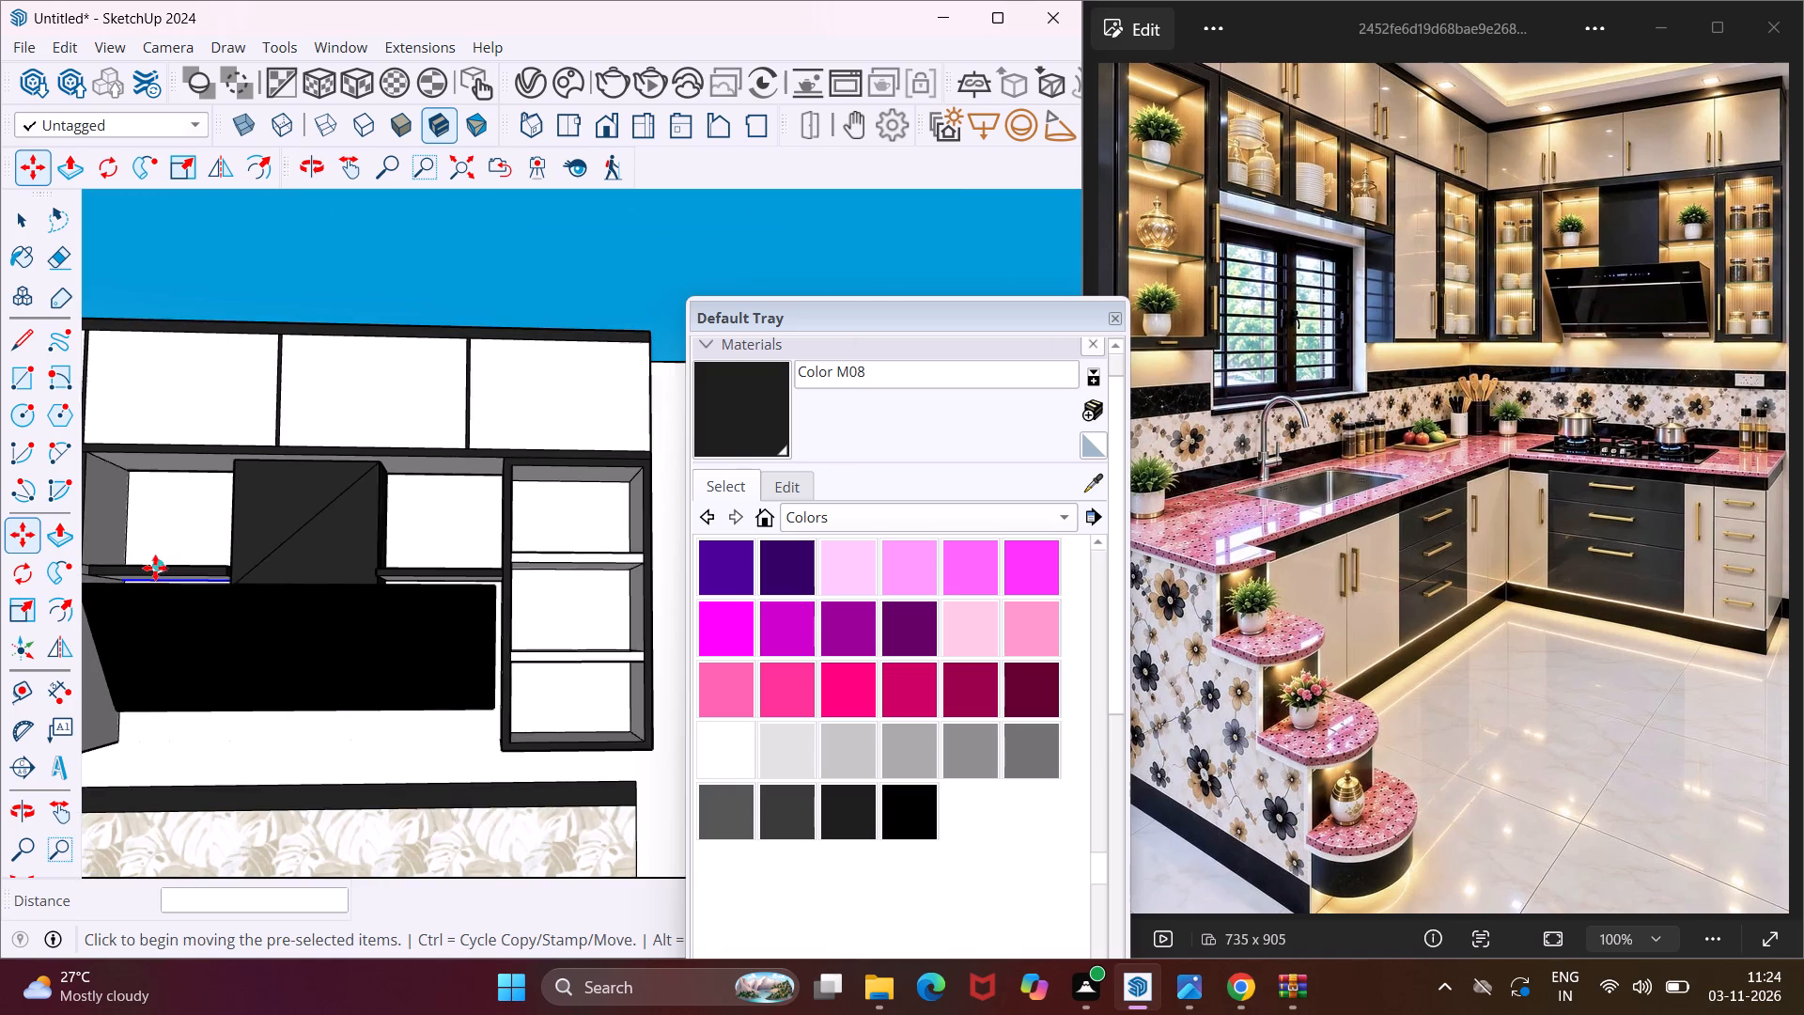
scroll(155, 568, "down", 8)
key("Escape")
key("space")
Copy the back edge of the top niche's ceiling in the end open unit 1" forward from the wall.
scroll(361, 521, "up", 4)
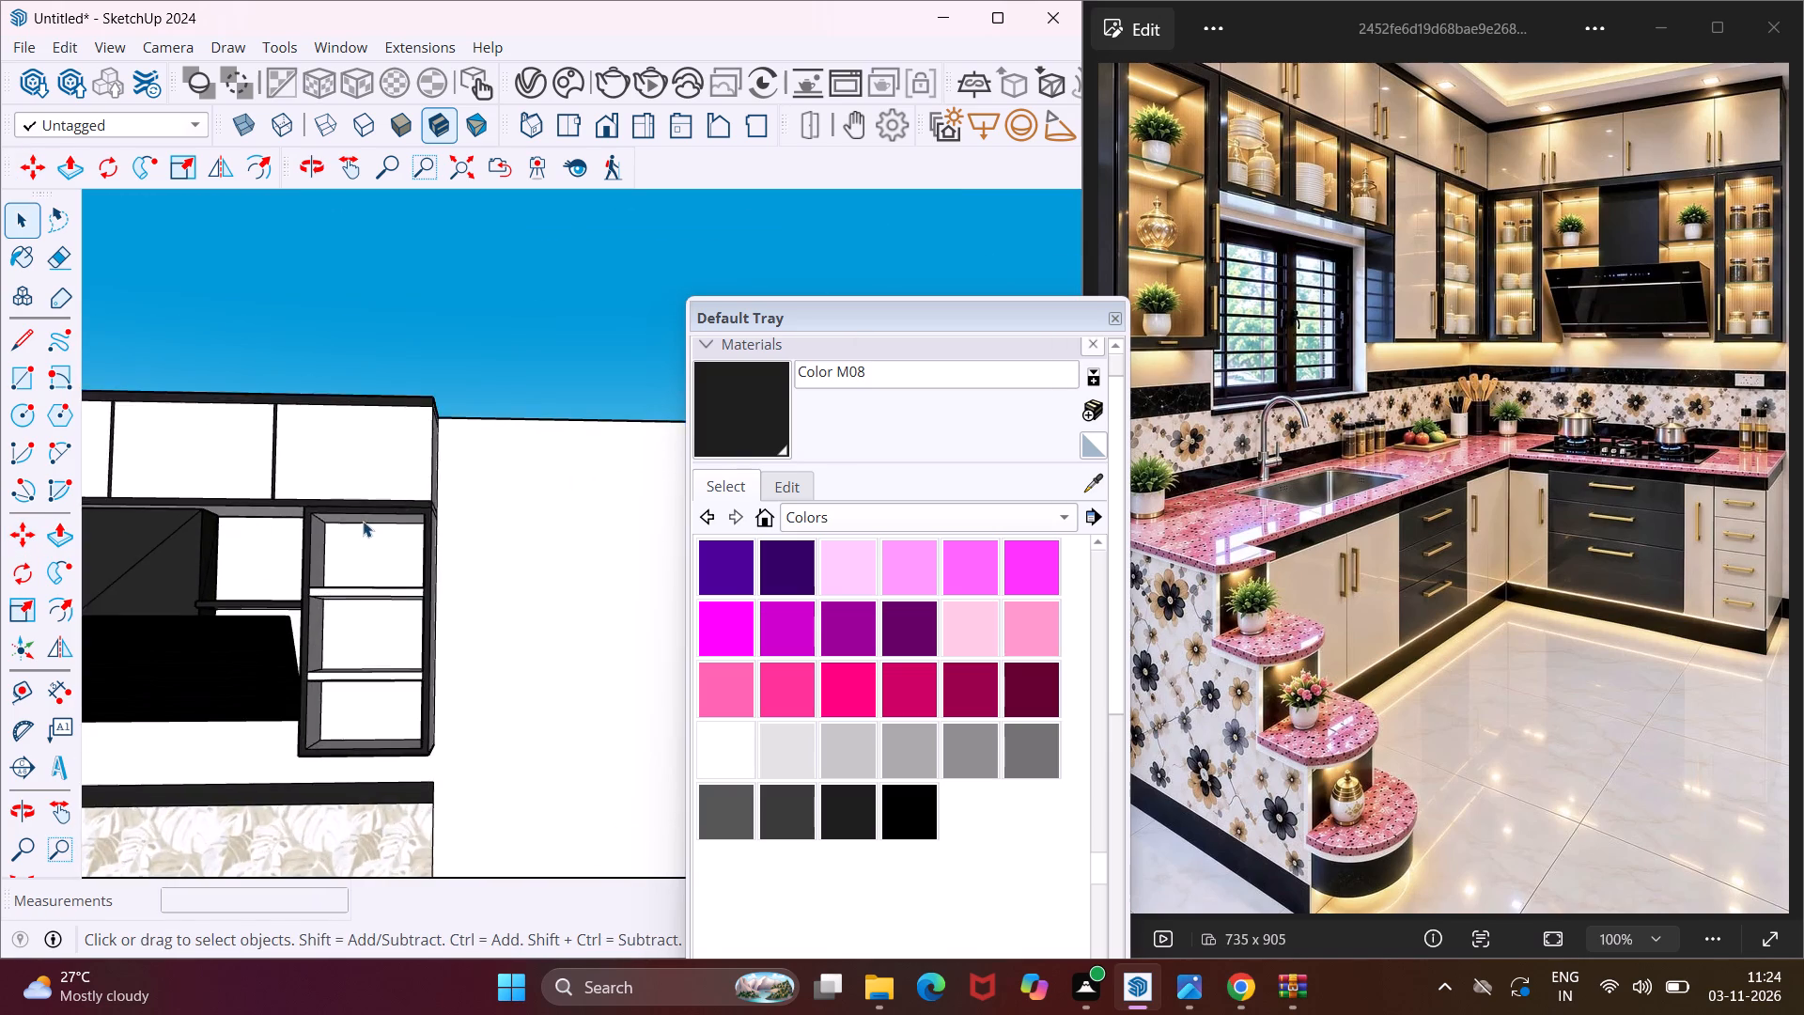
scroll(363, 521, "up", 5)
middle_click_drag(363, 521, 411, 355)
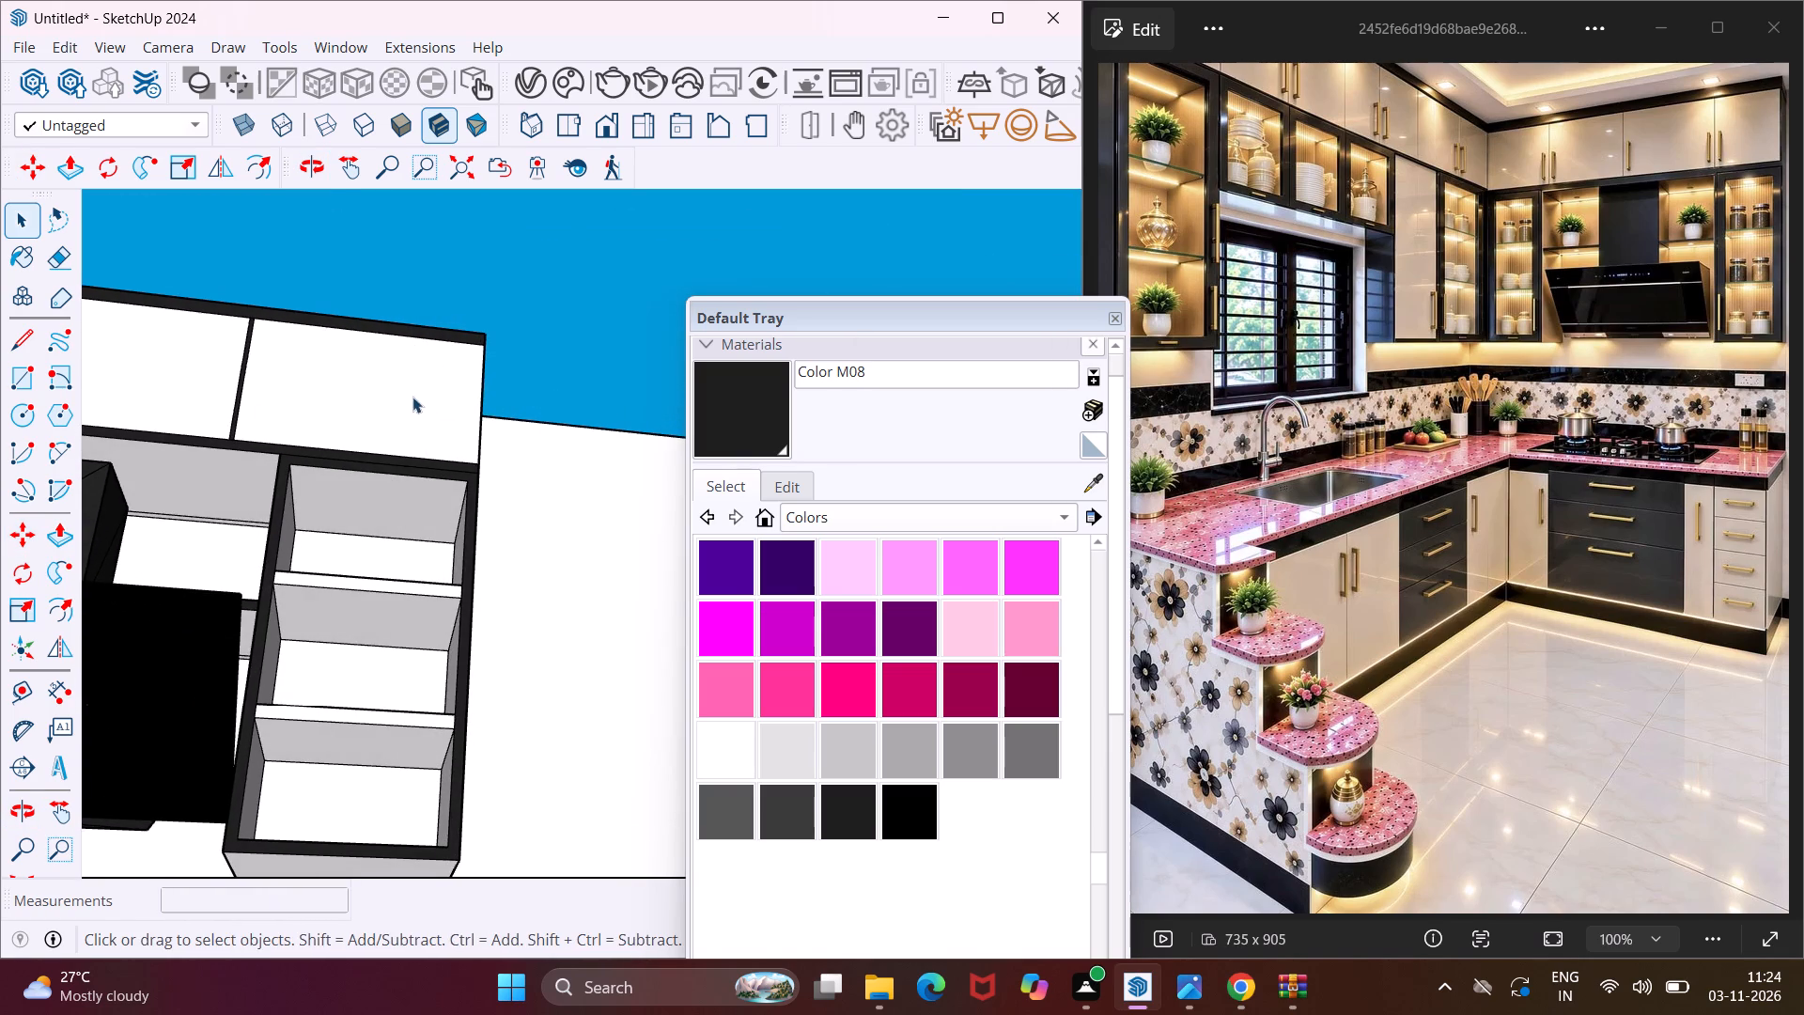
scroll(428, 561, "up", 3)
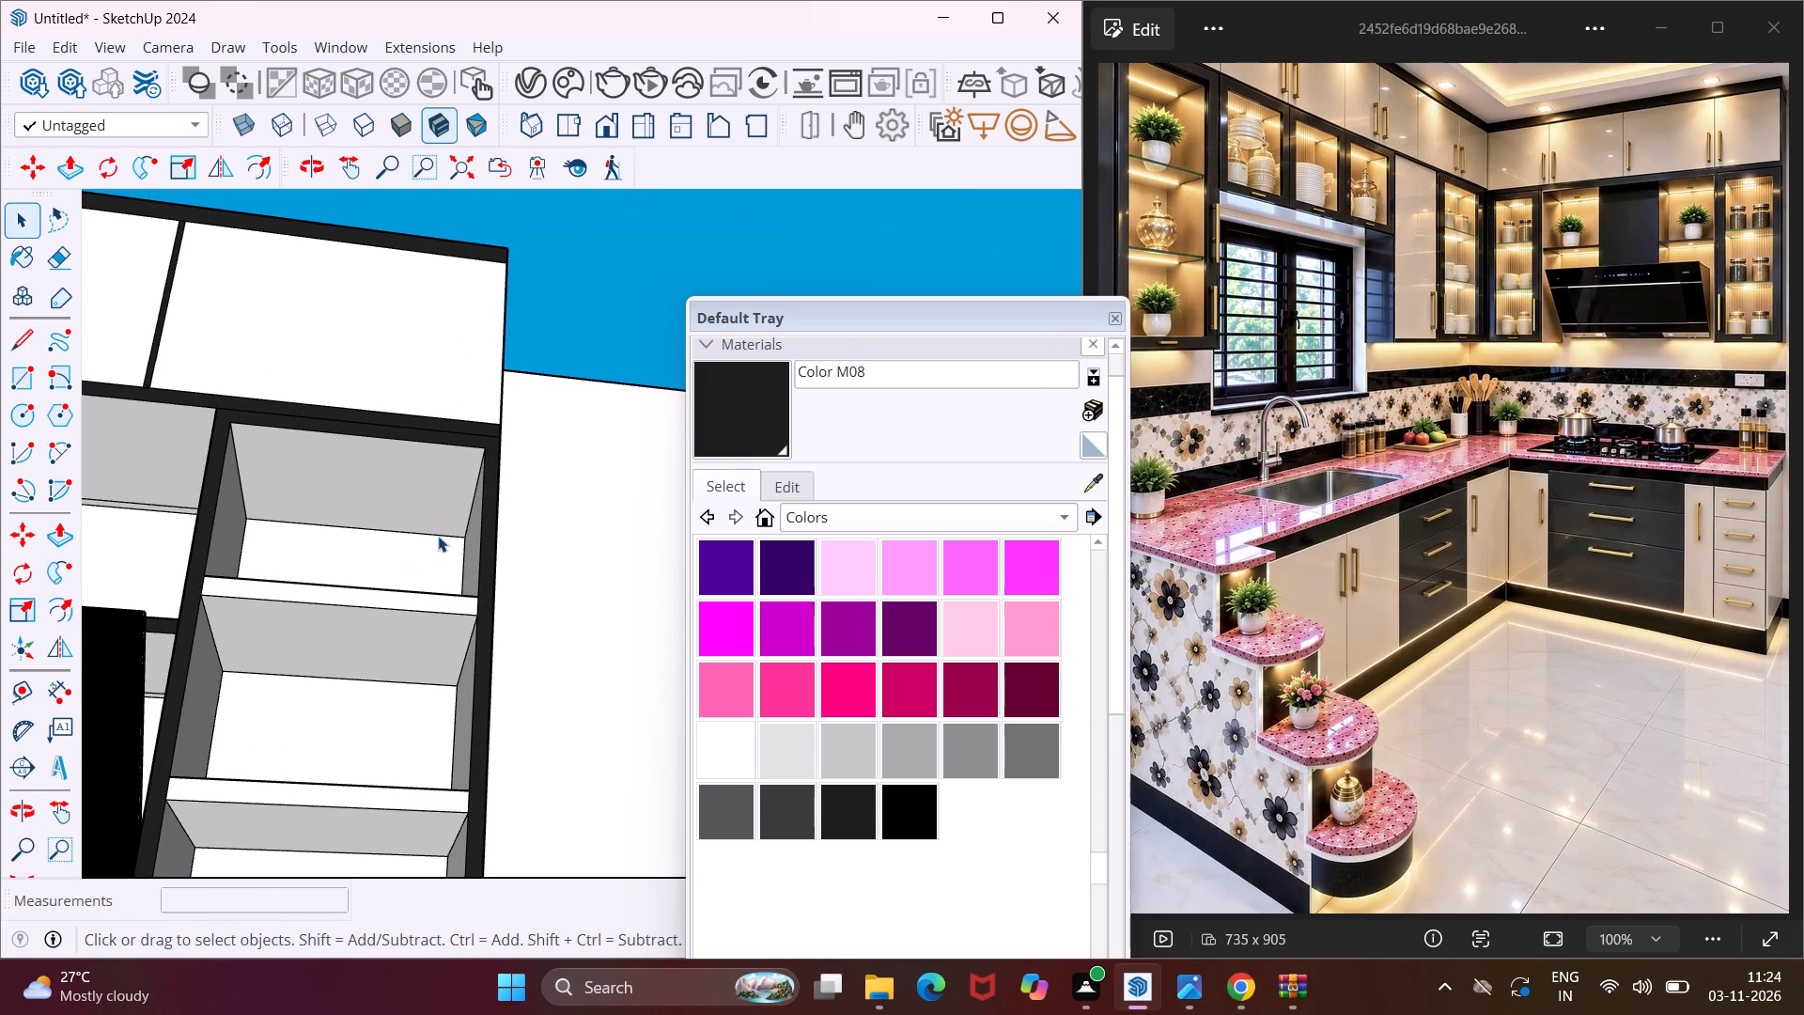
left_click(438, 536)
scroll(438, 536, "up", 1)
middle_click_drag(490, 560, 582, 617)
key("m")
scroll(443, 543, "up", 3)
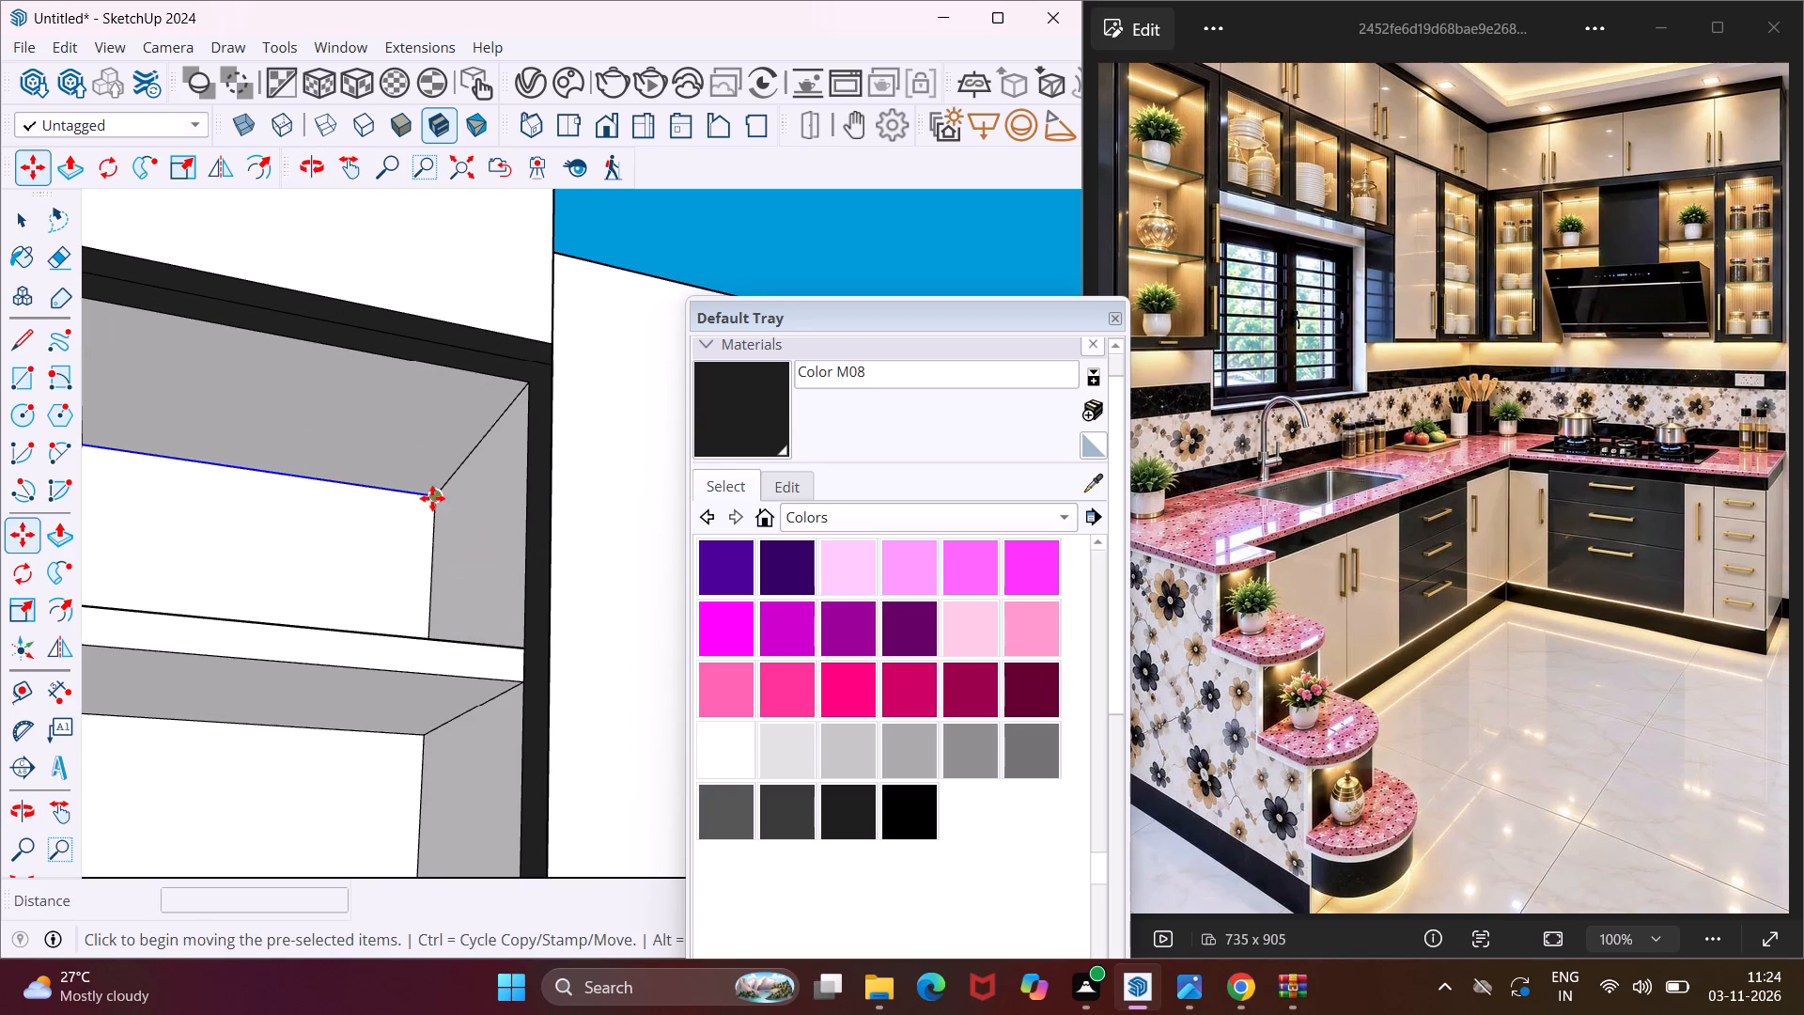
left_click(432, 498)
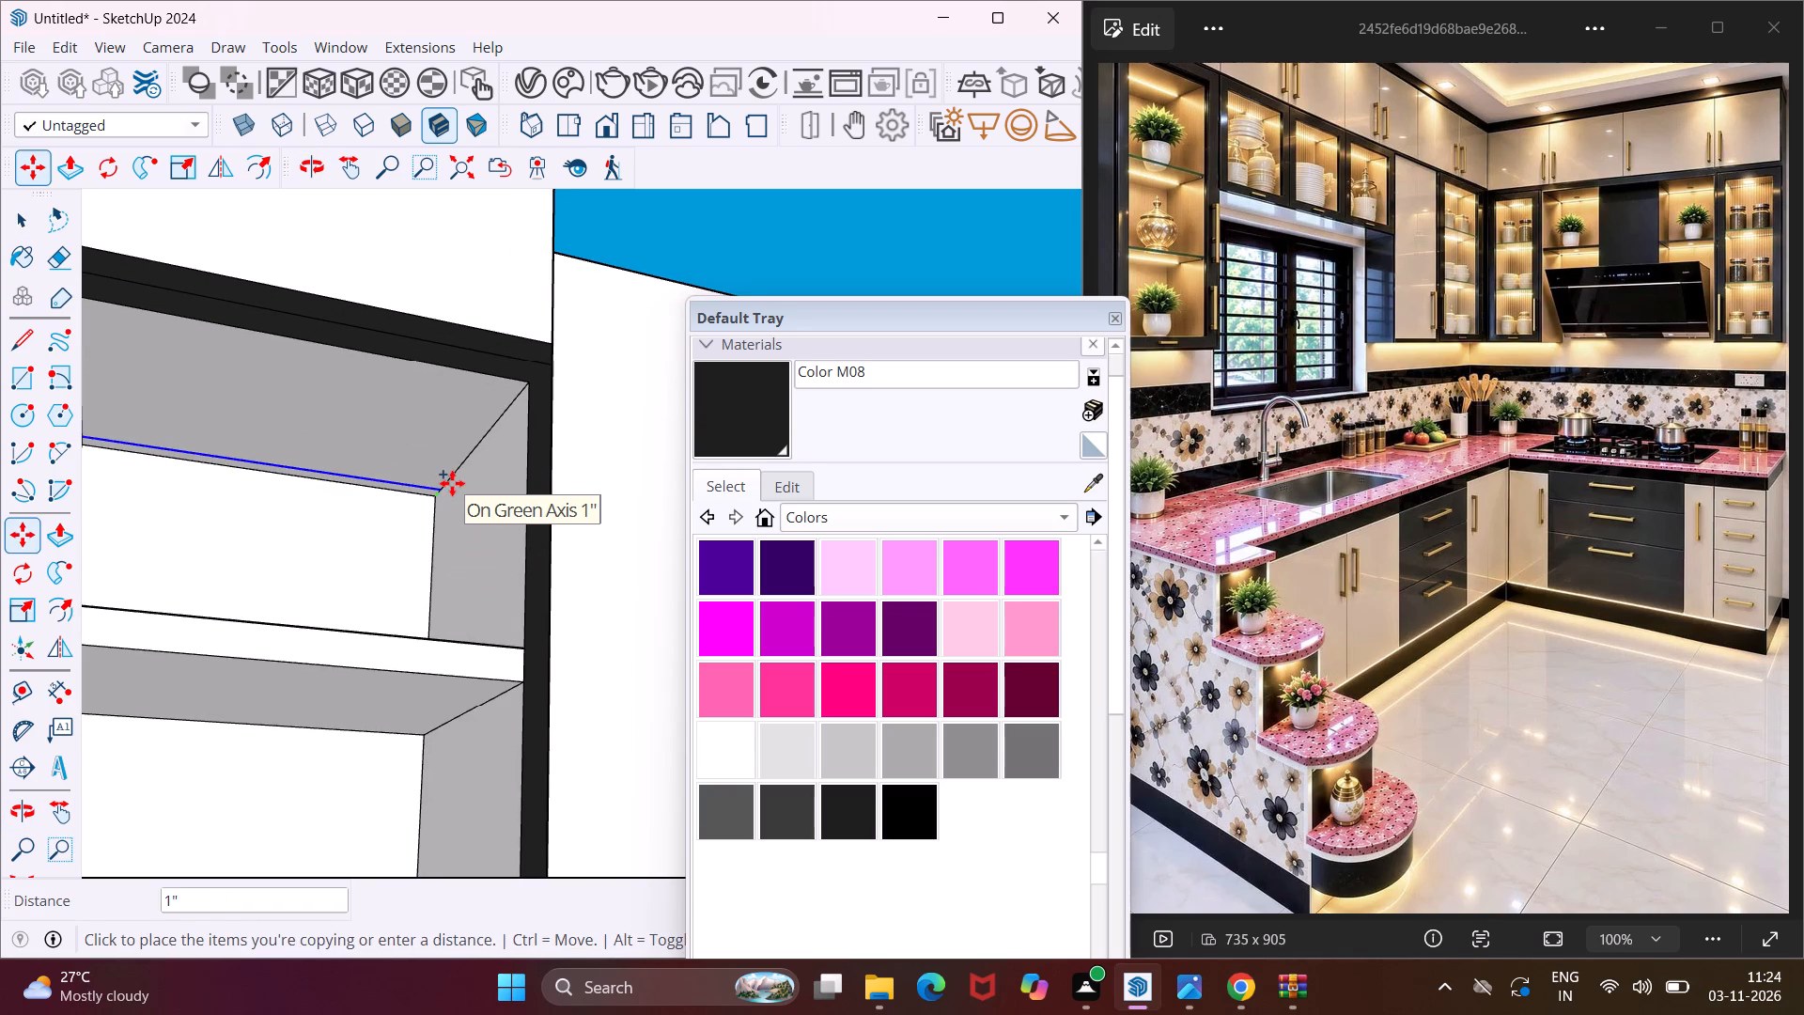
type("1\"")
key("Return")
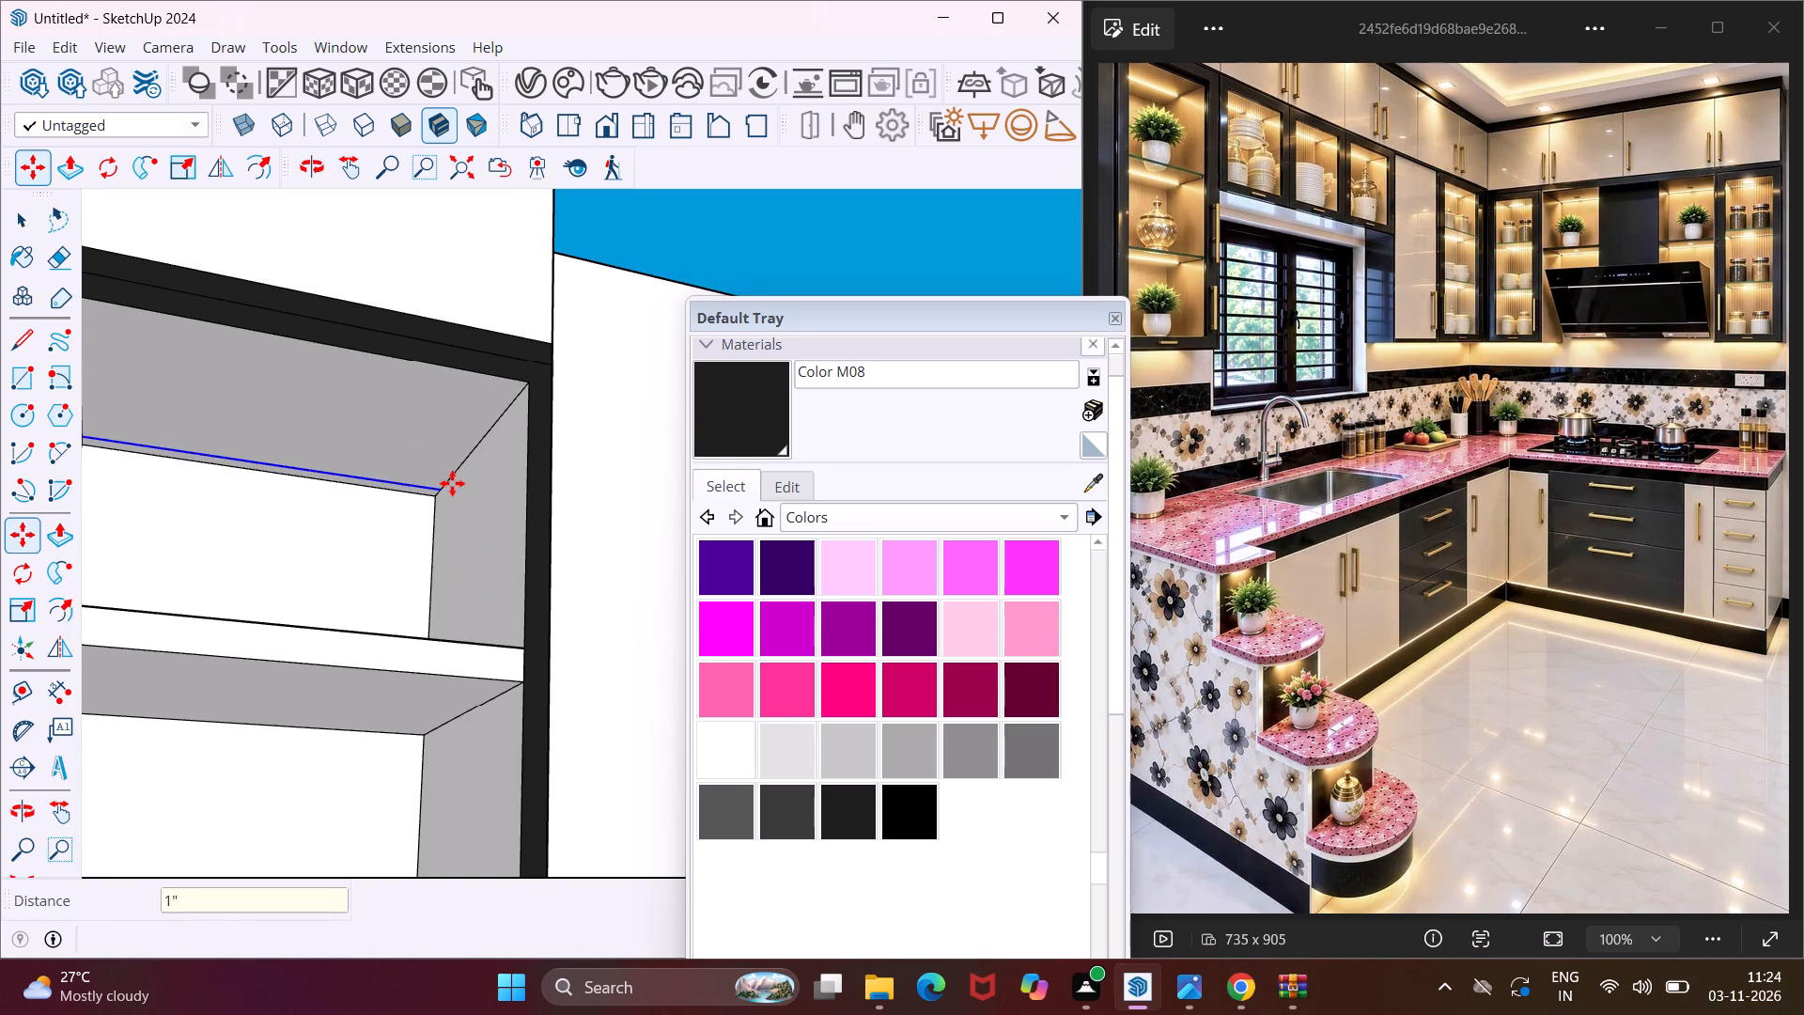
scroll(458, 480, "down", 9)
key("Escape")
key("space")
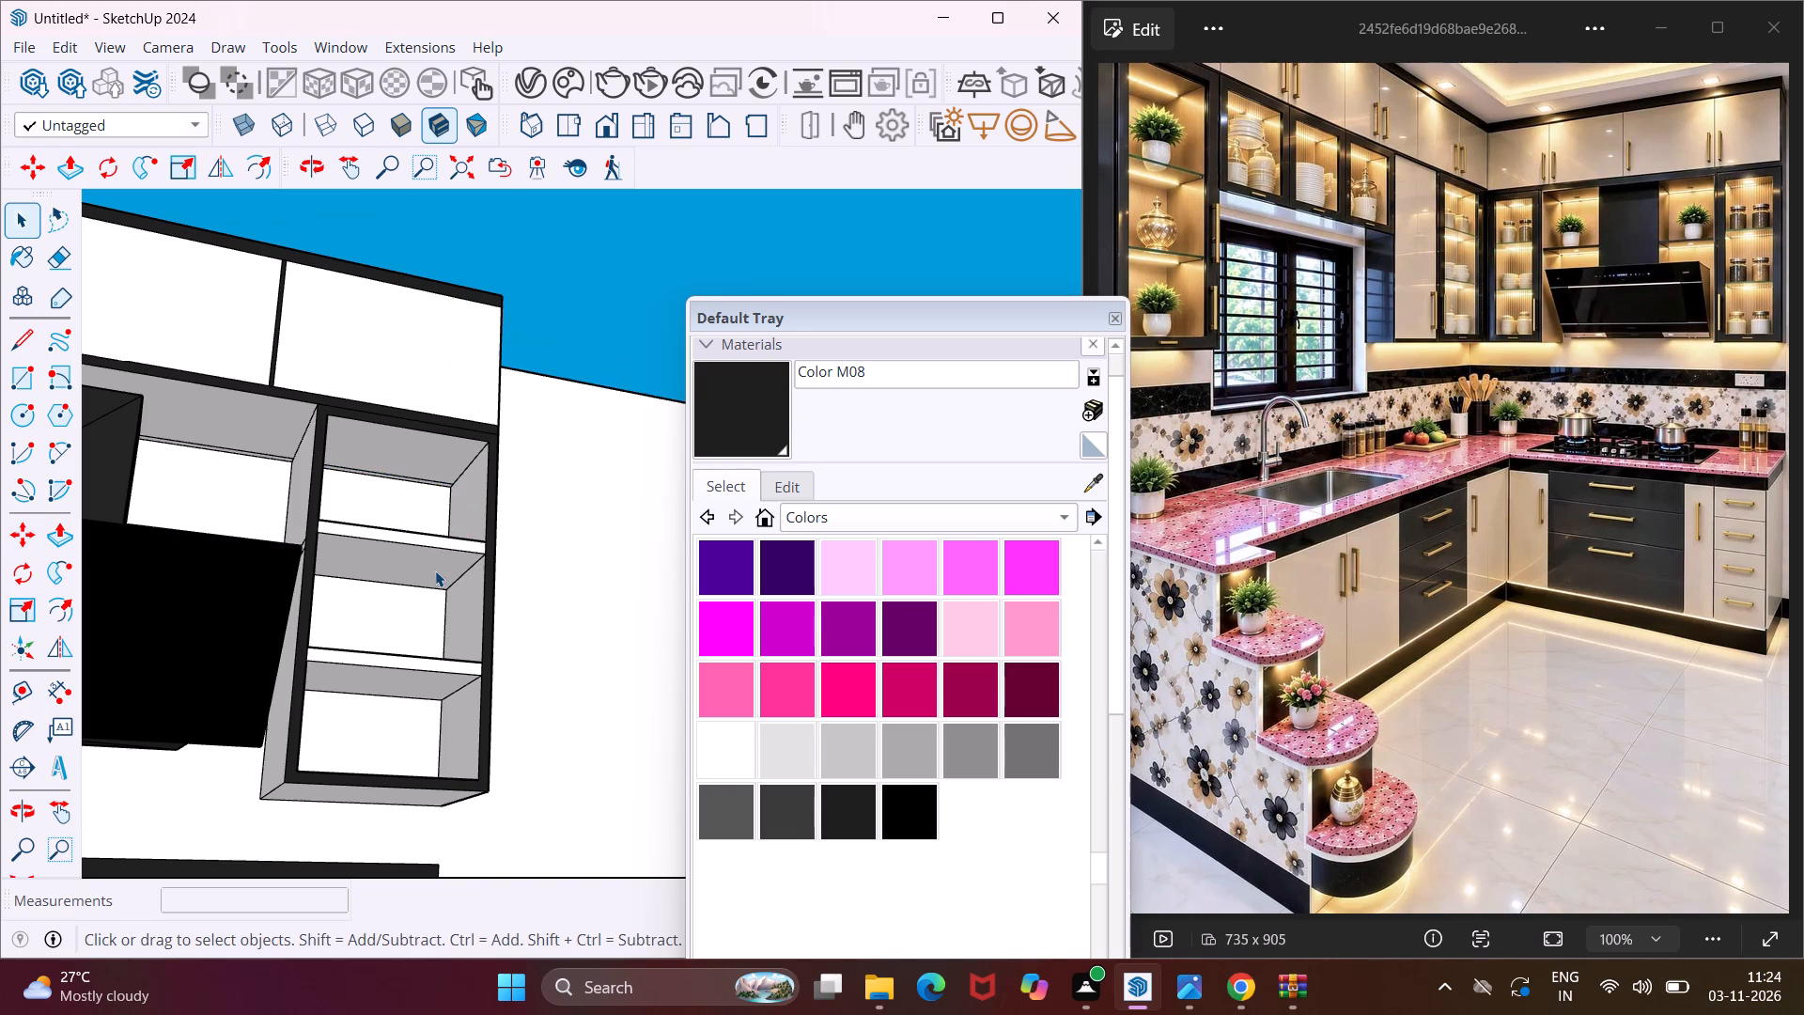
Copy the back edge of the middle niche's ceiling in the end open unit 1" forward from the wall.
scroll(446, 590, "up", 8)
left_click(429, 588)
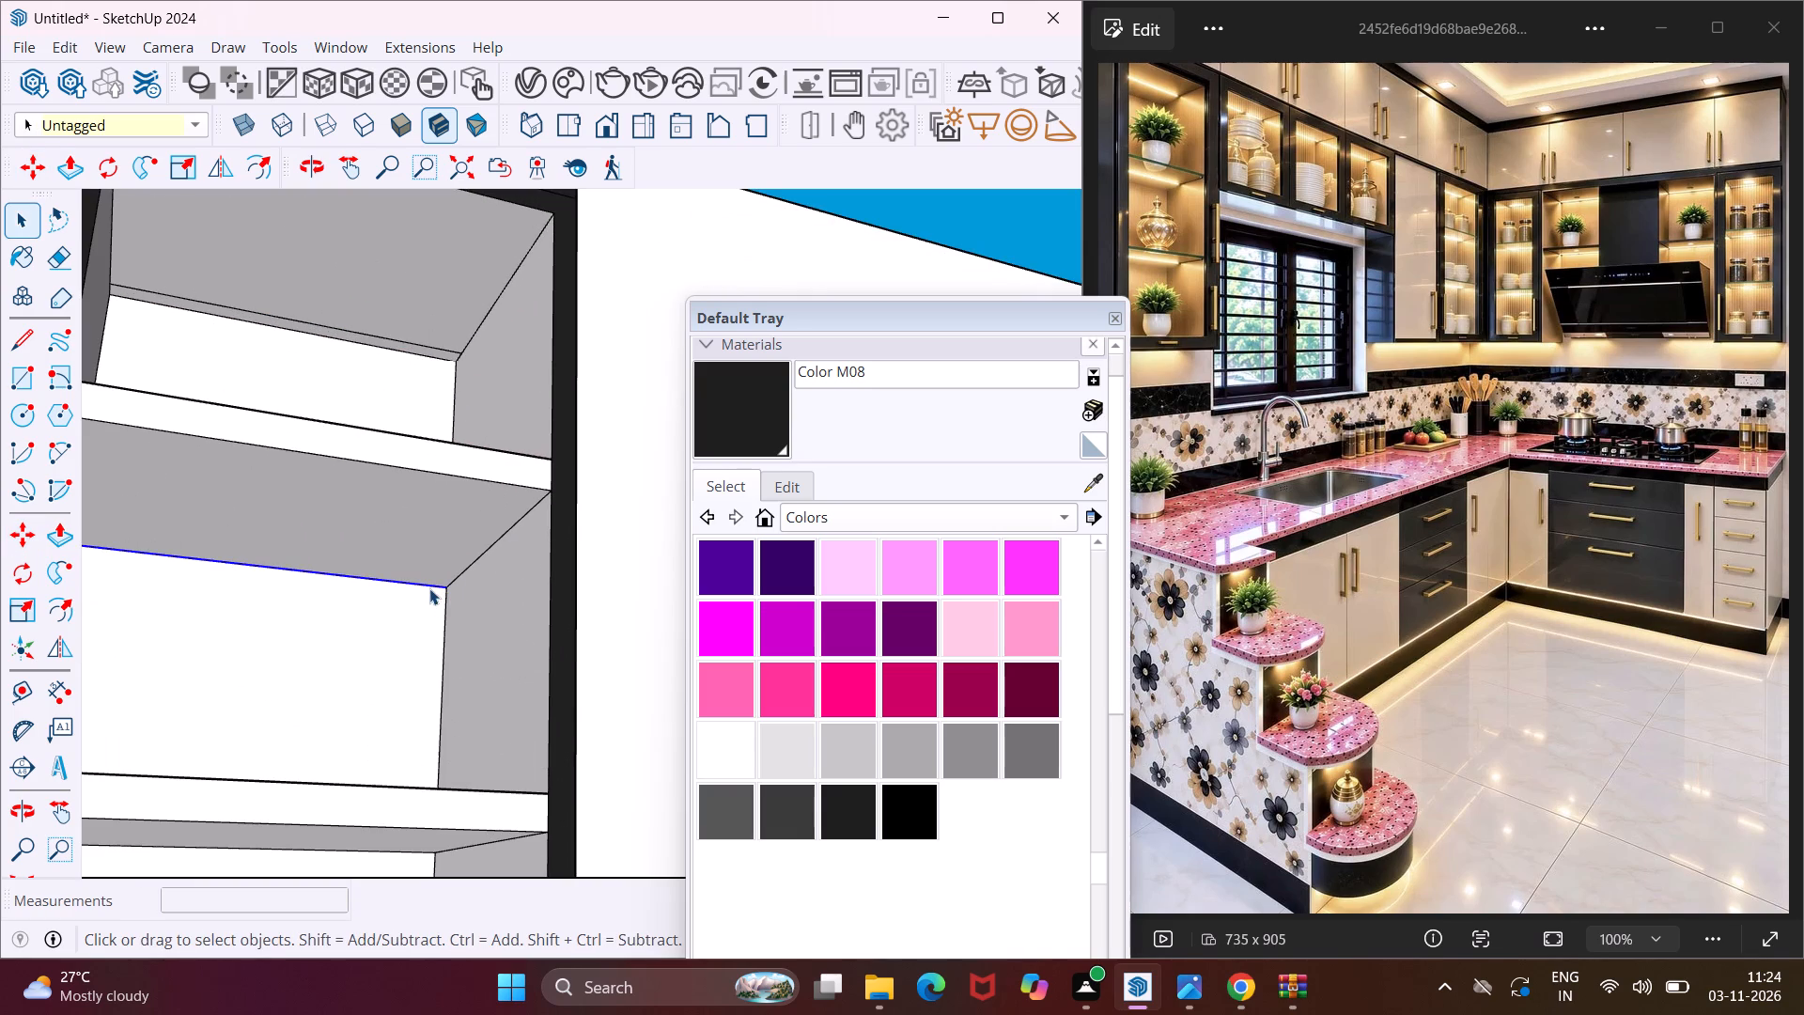
key("m")
scroll(429, 588, "up", 3)
left_click(450, 588)
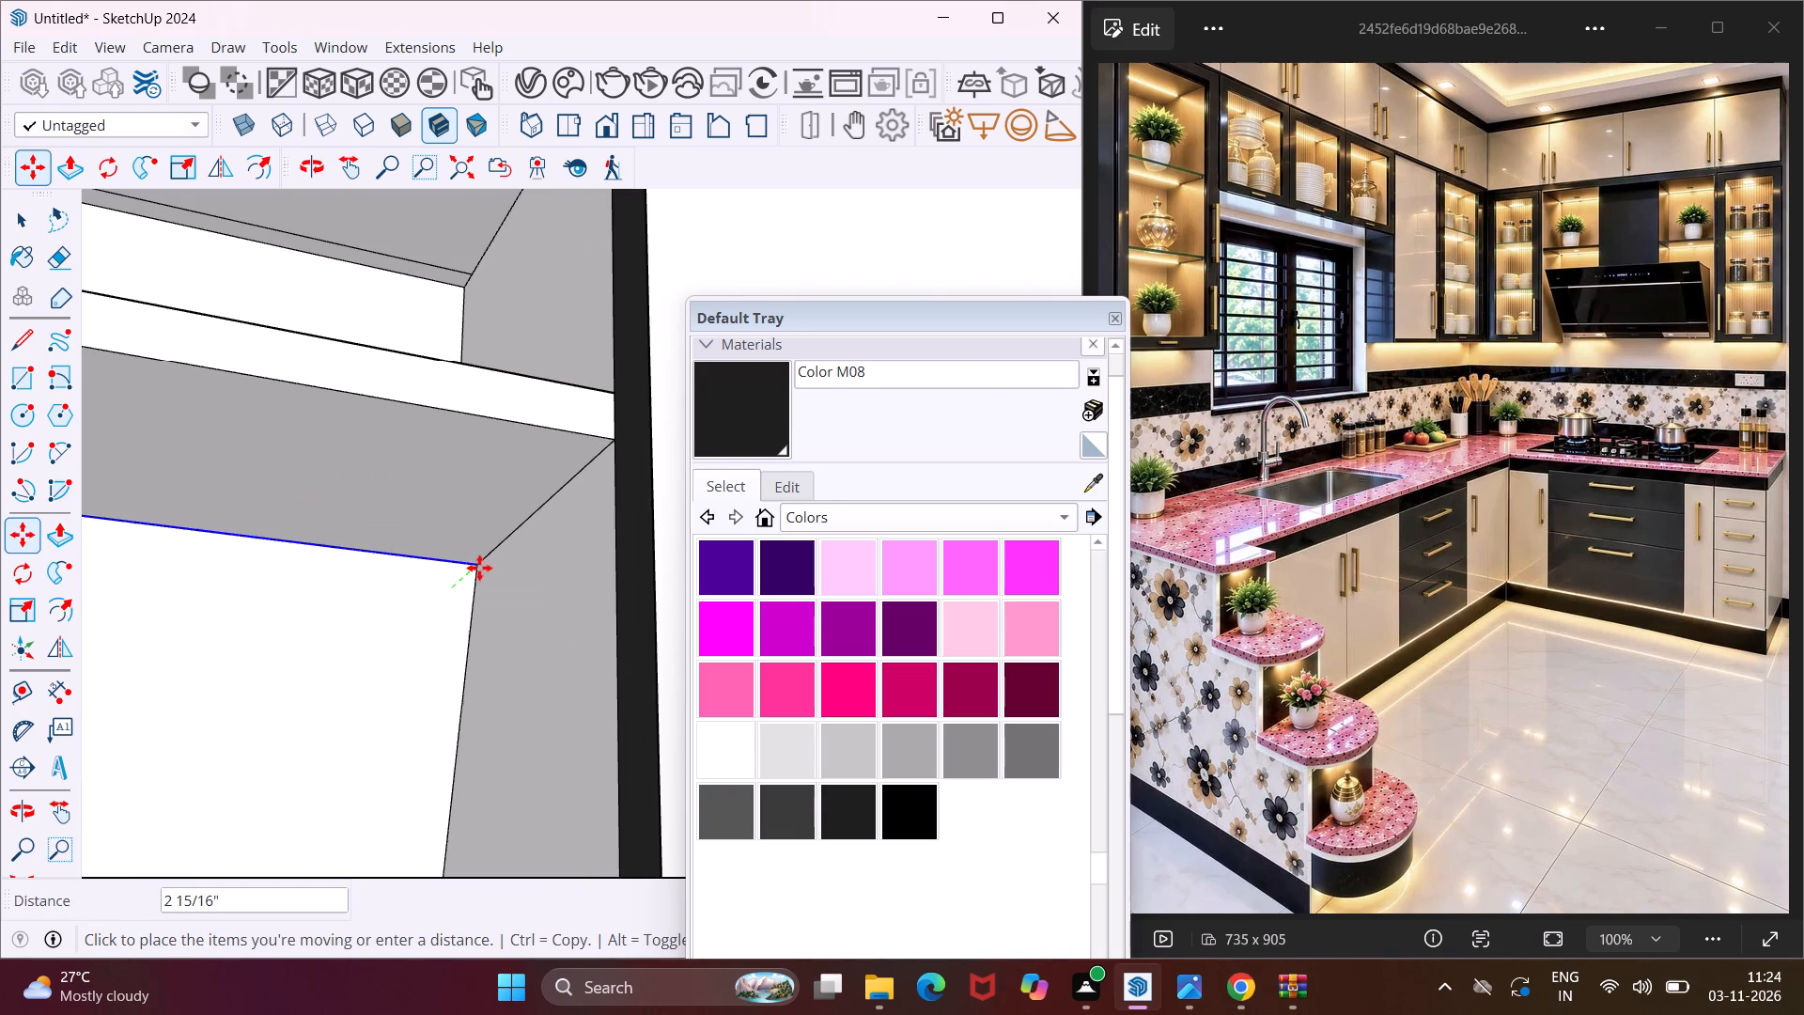
type("1\"")
key("Return")
scroll(479, 568, "down", 5)
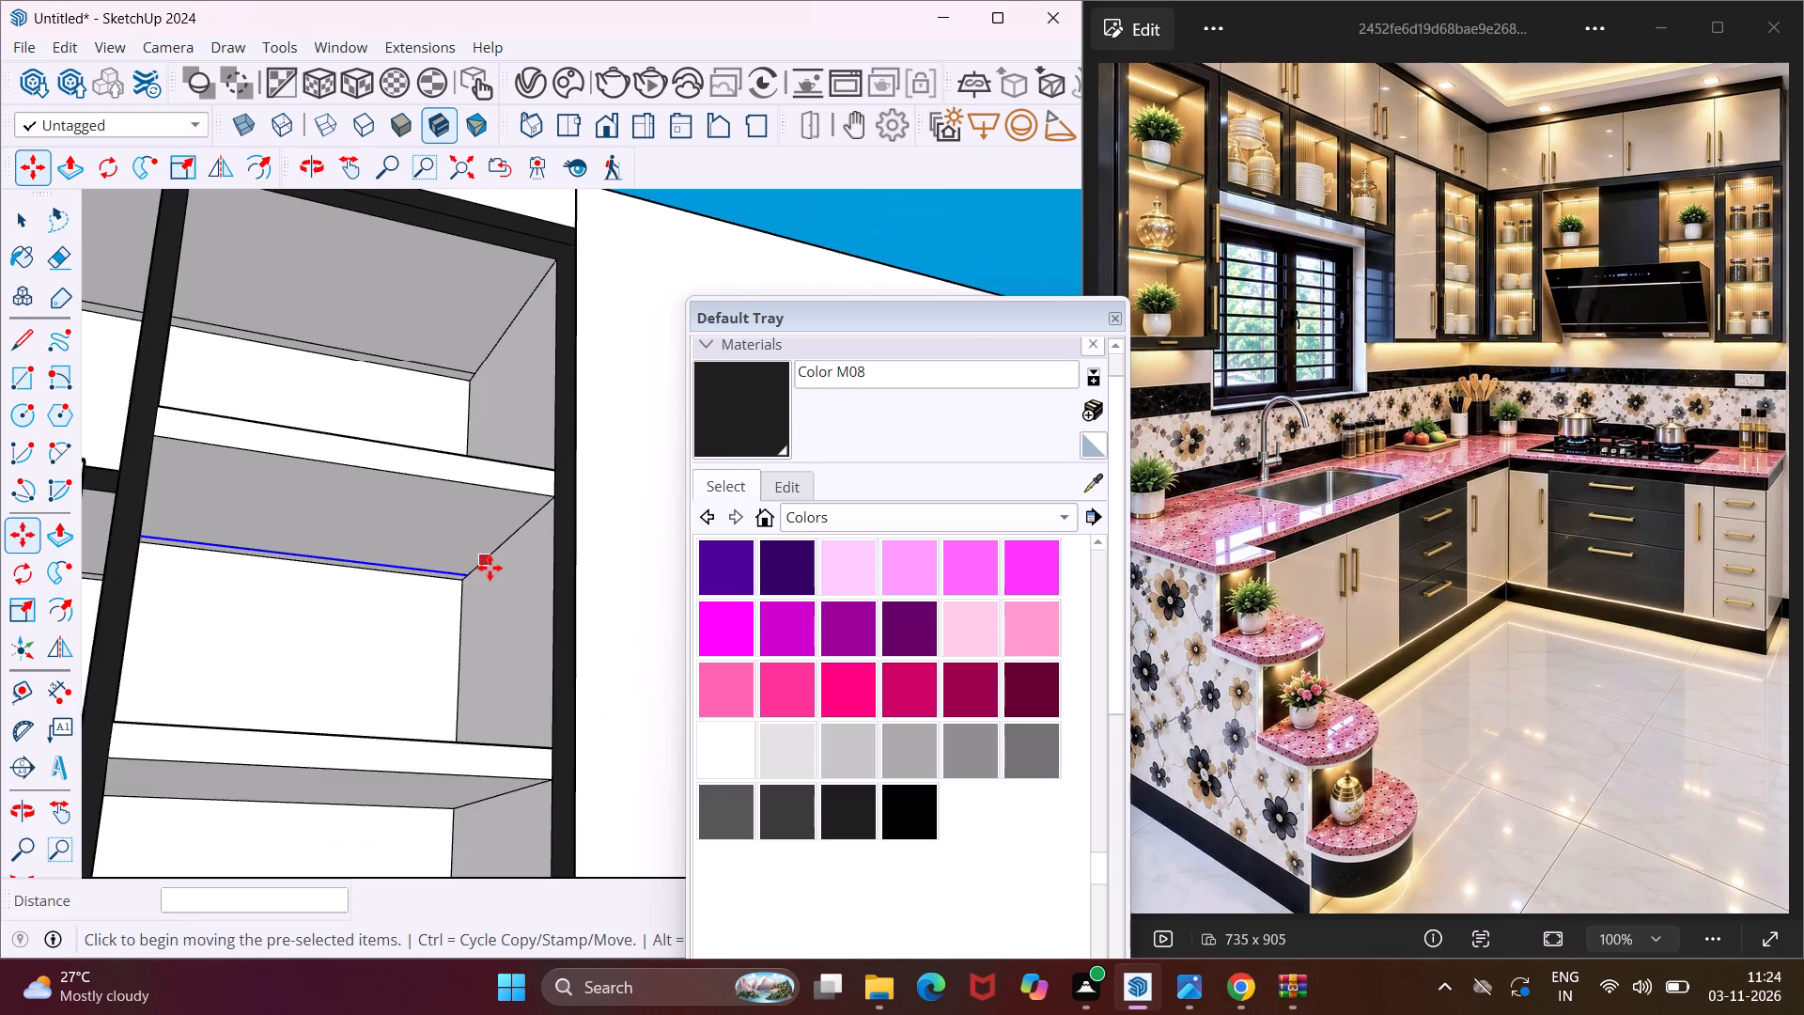
scroll(490, 568, "down", 5)
key("Escape")
scroll(444, 728, "up", 3)
key("space")
Copy the back edge of the bottom niche's ceiling in the end open unit 1" forward from the wall.
scroll(444, 728, "up", 5)
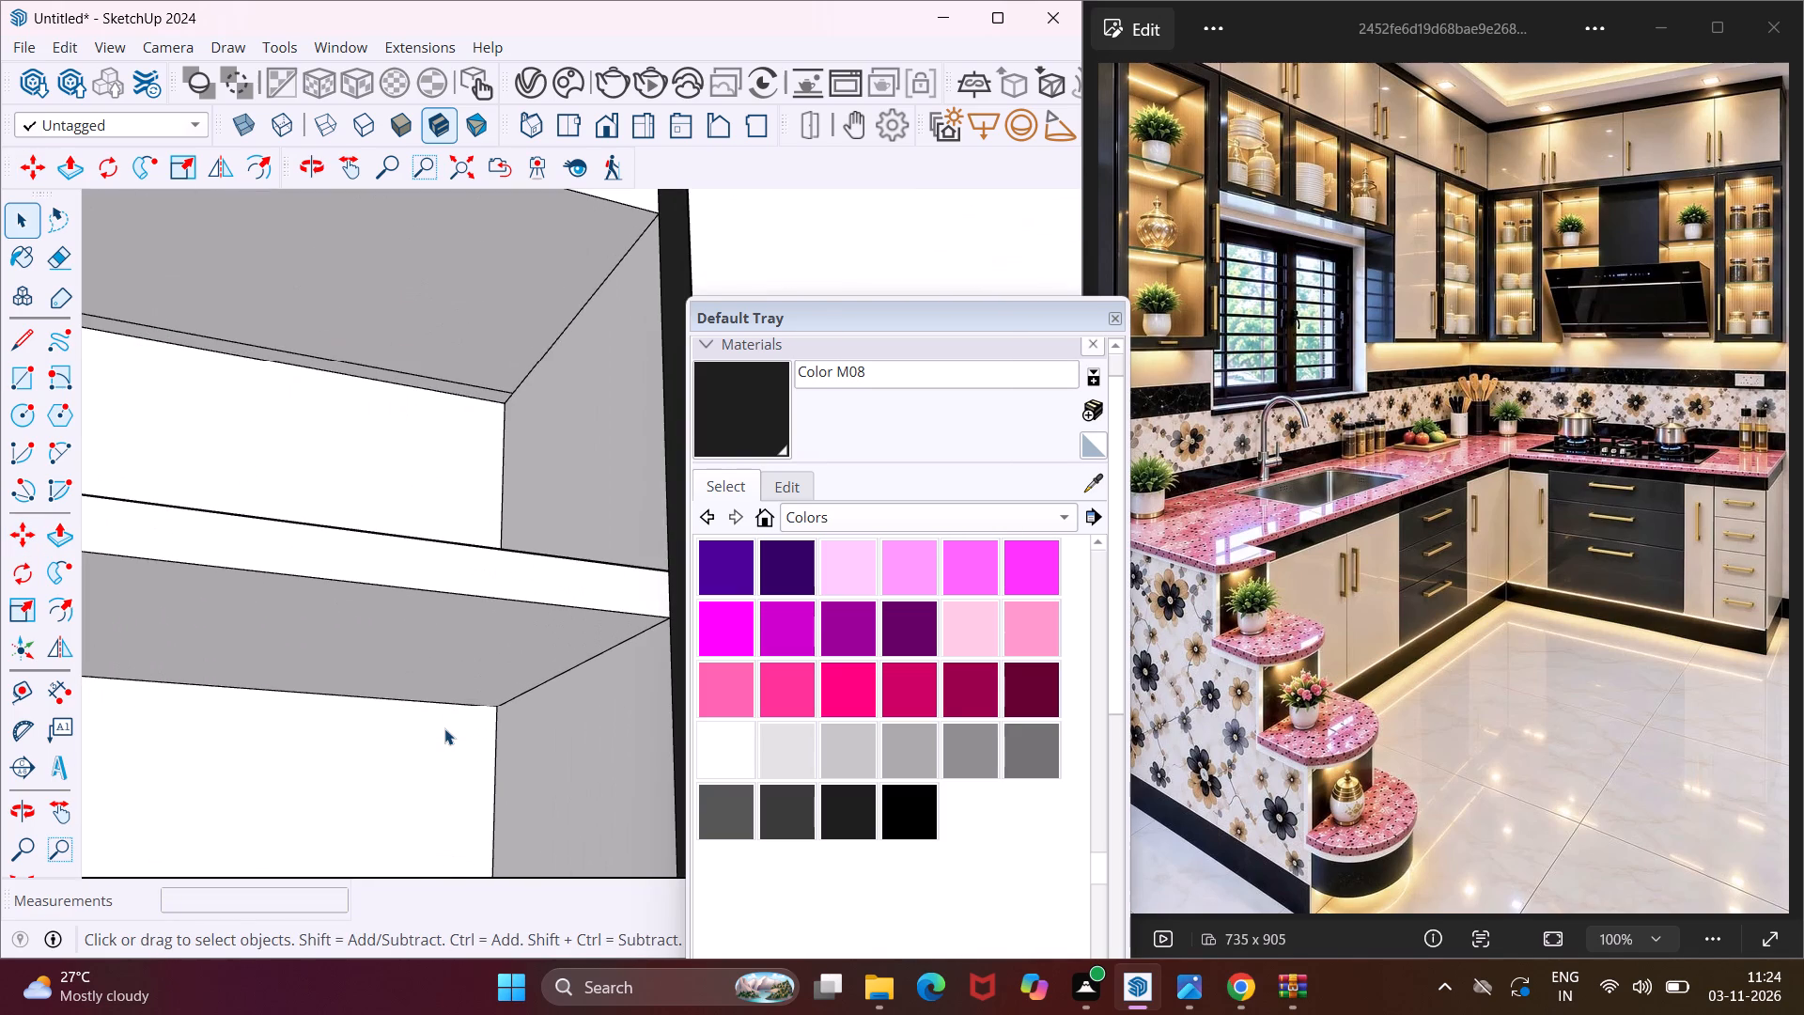
left_click(463, 706)
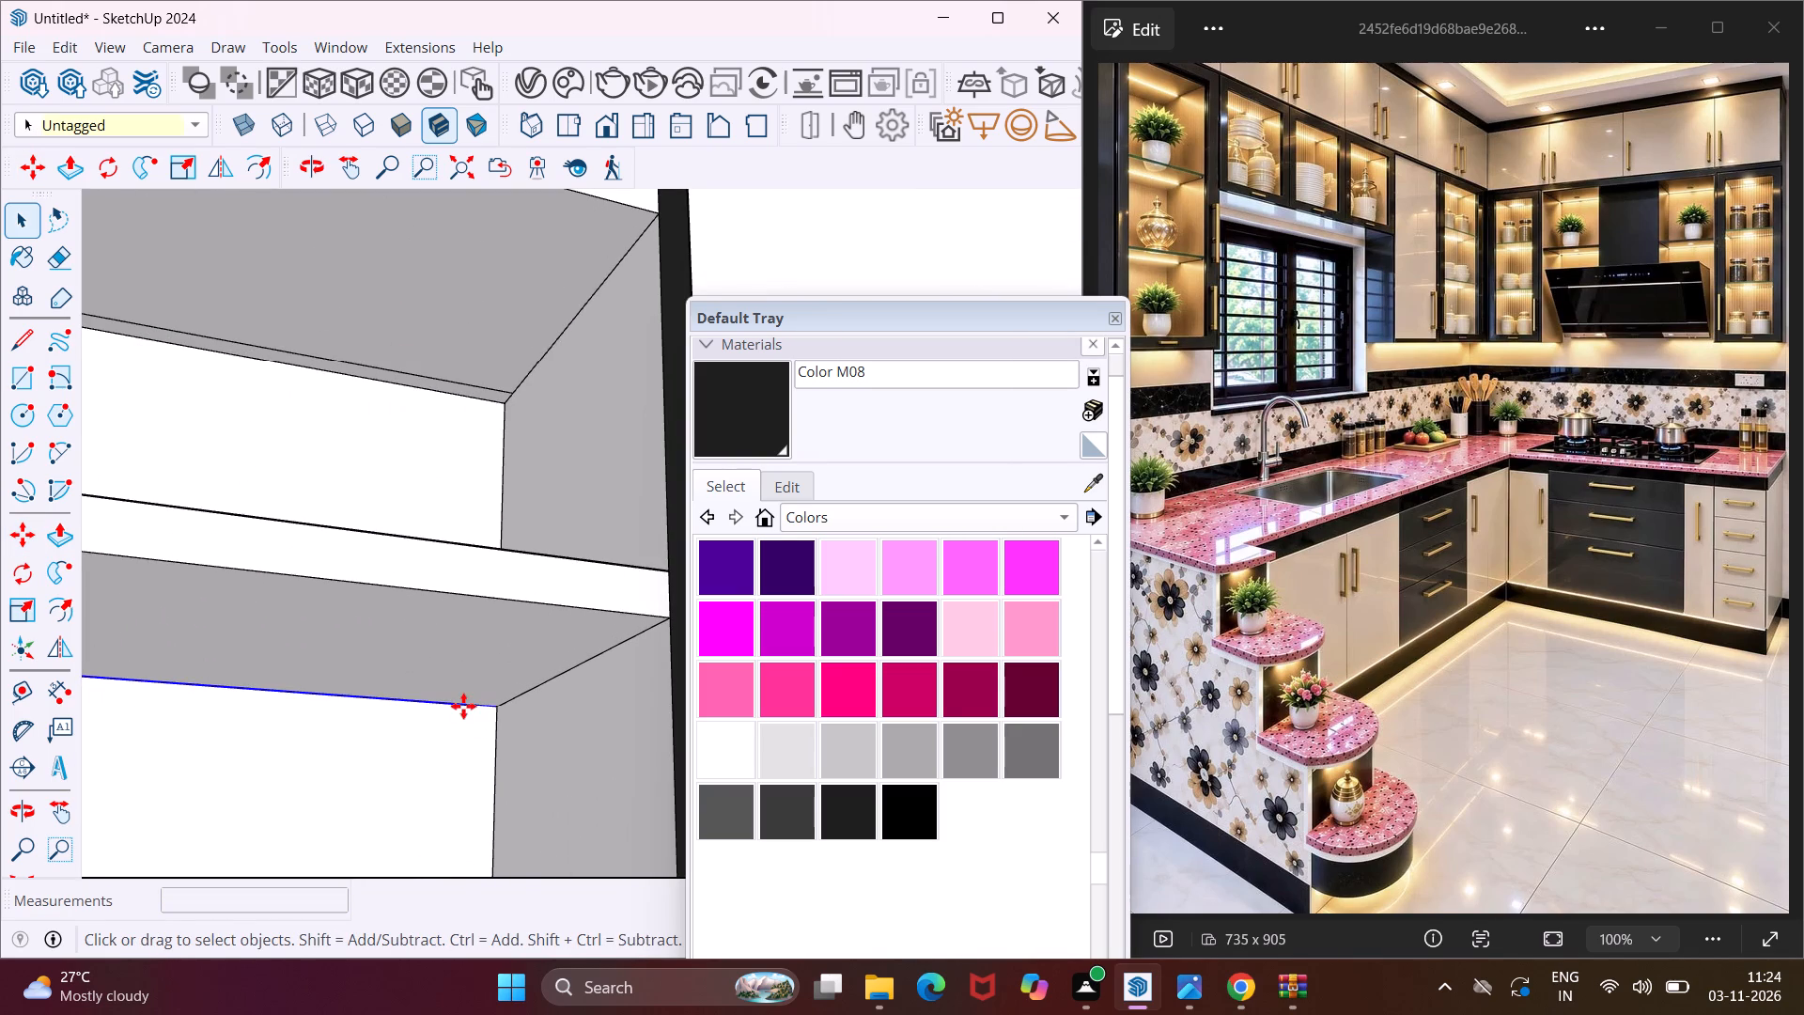
key("m")
scroll(470, 706, "up", 2)
left_click(503, 709)
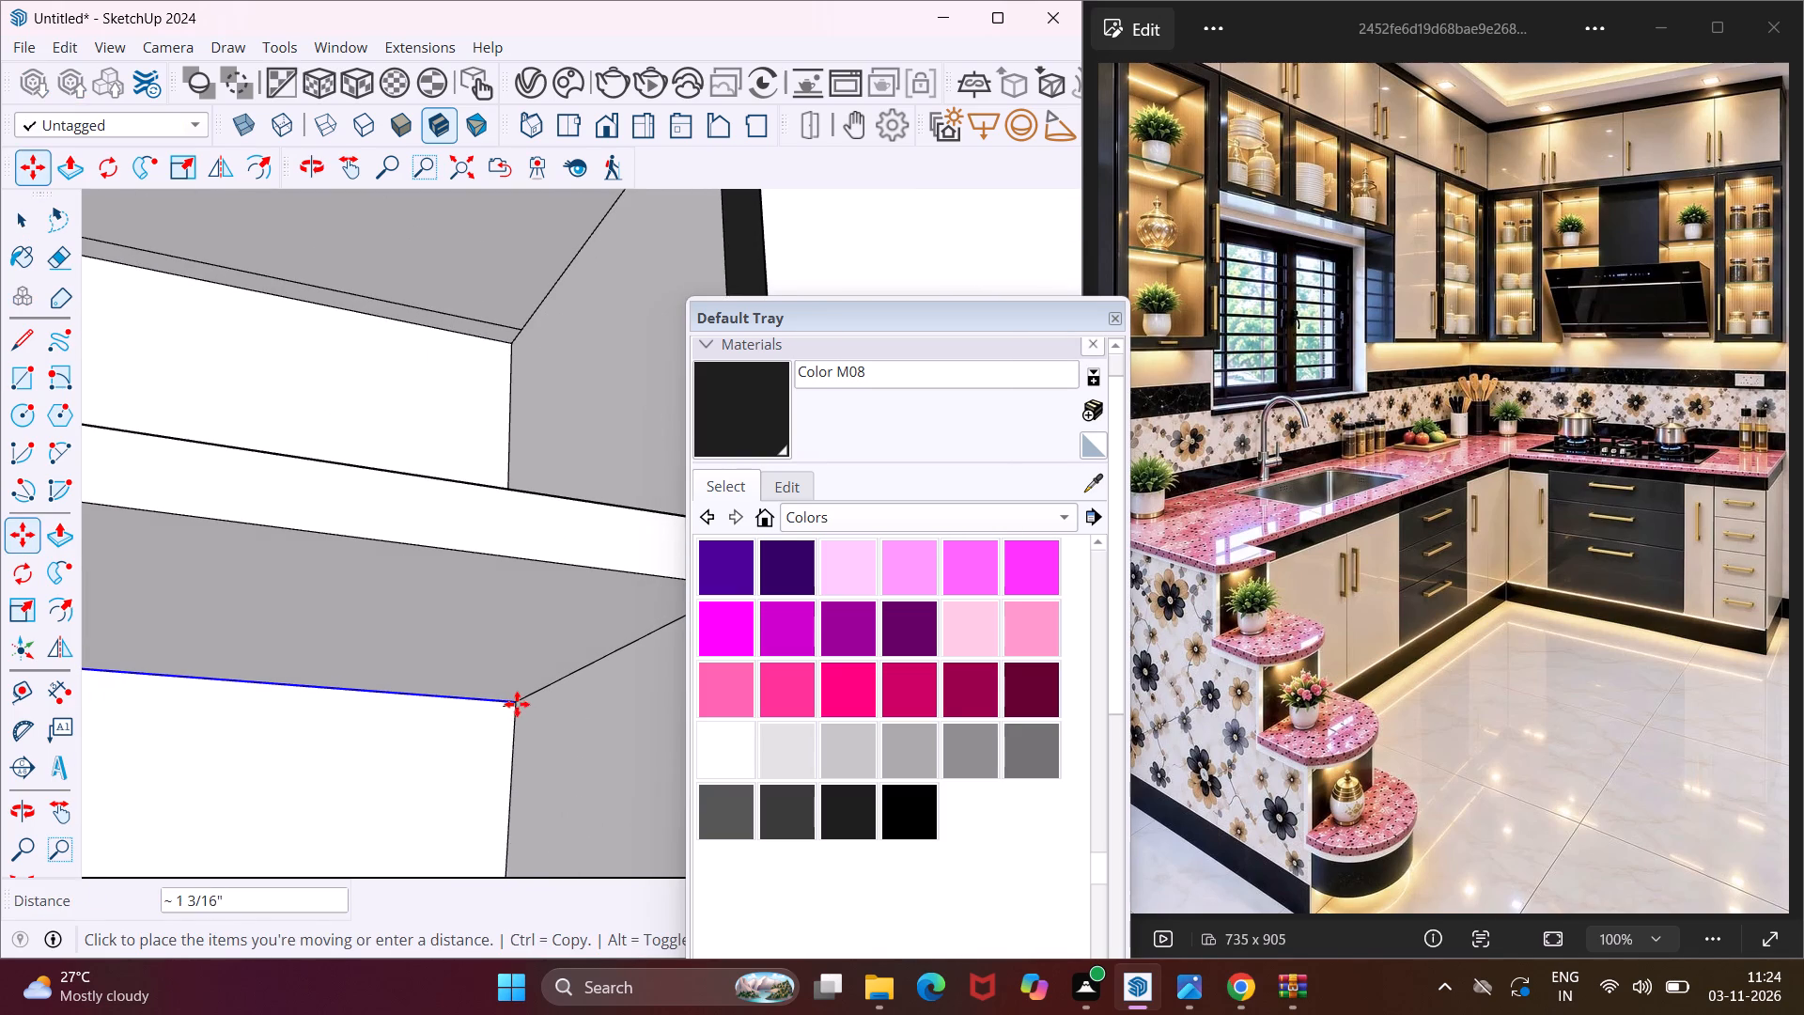
type("1\"")
key("Return")
scroll(518, 702, "down", 5)
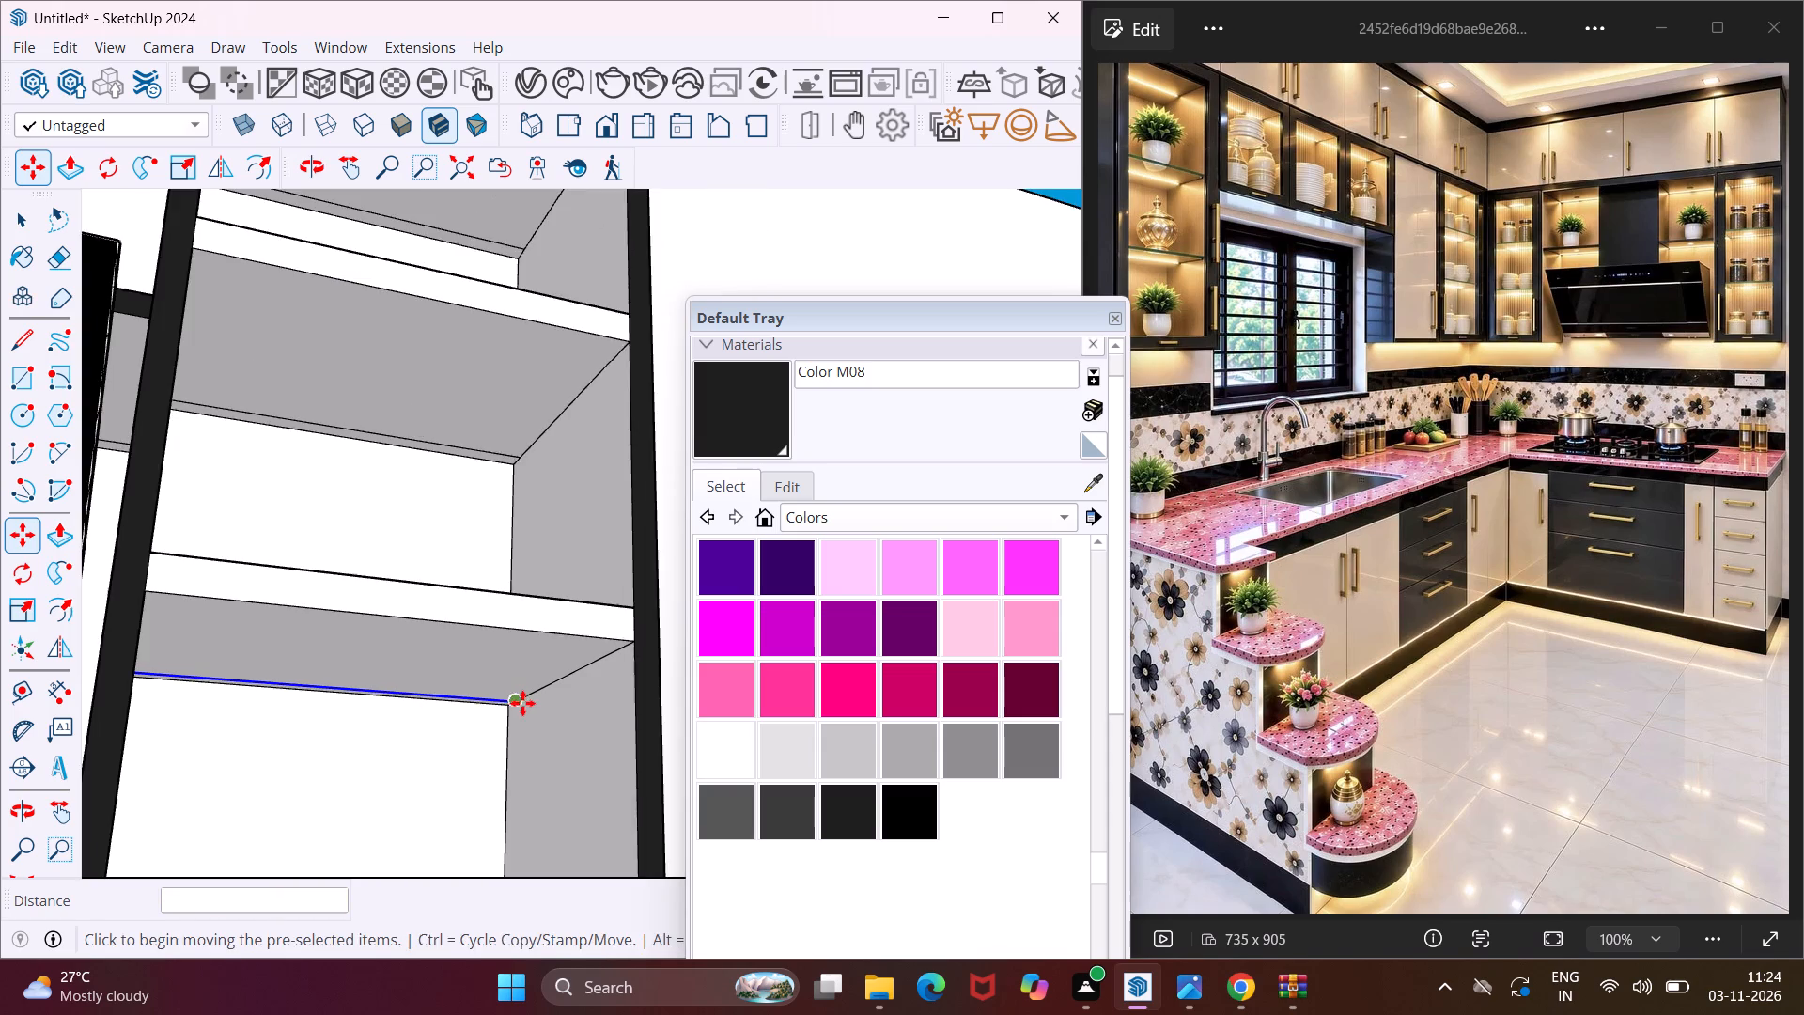
middle_click_drag(522, 703, 524, 564)
scroll(524, 564, "down", 4)
key("Escape")
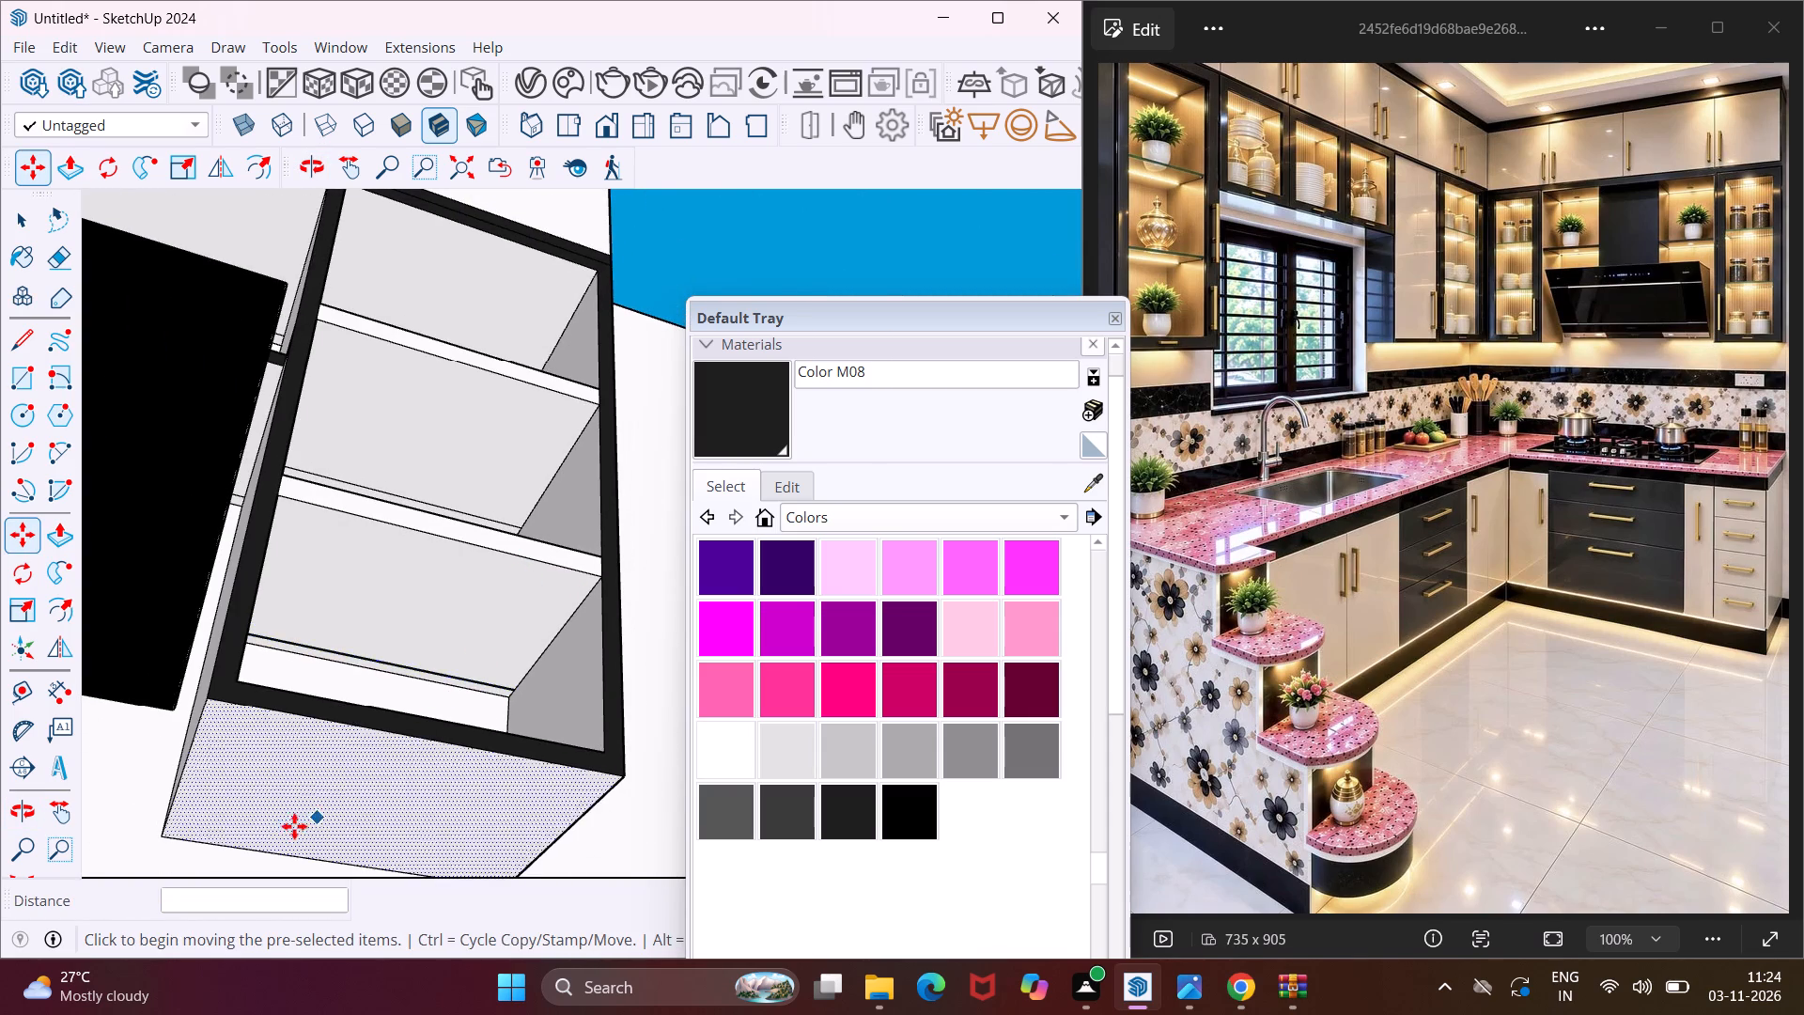
key("space")
Copy the back edge of the end open unit's bottom face 1" forward from the wall.
scroll(241, 829, "up", 3)
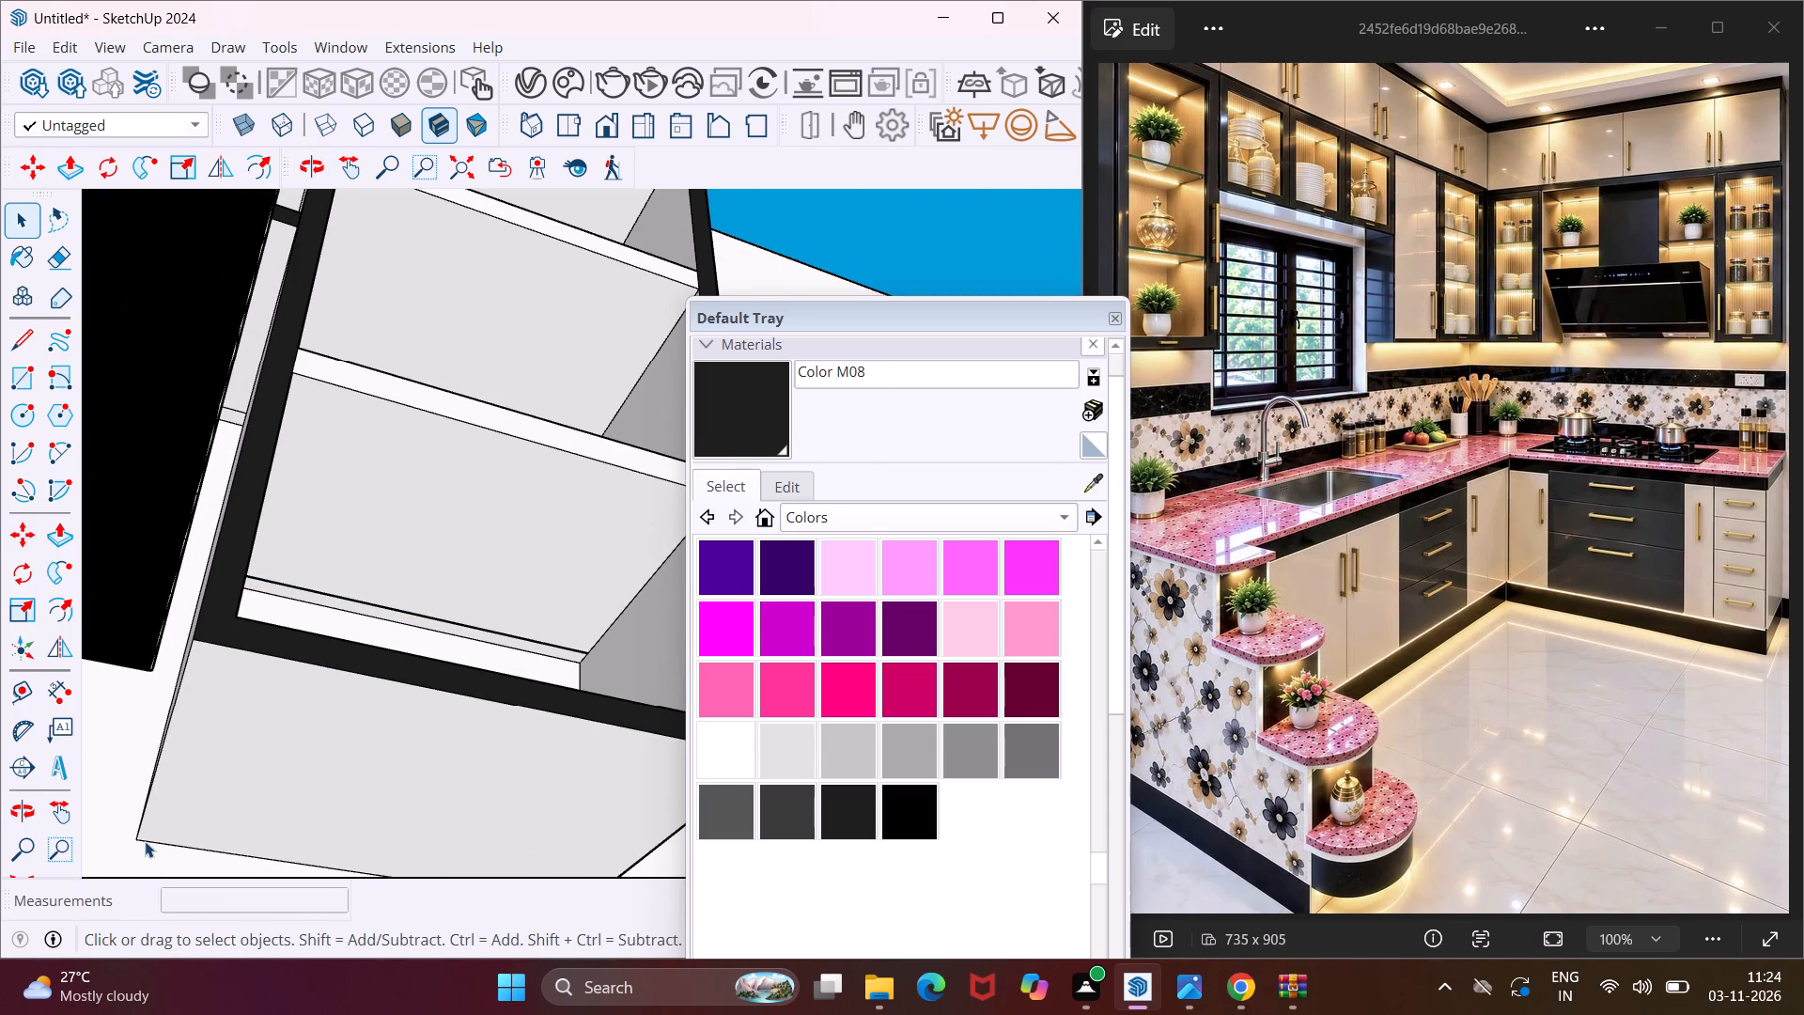
left_click(145, 841)
key("m")
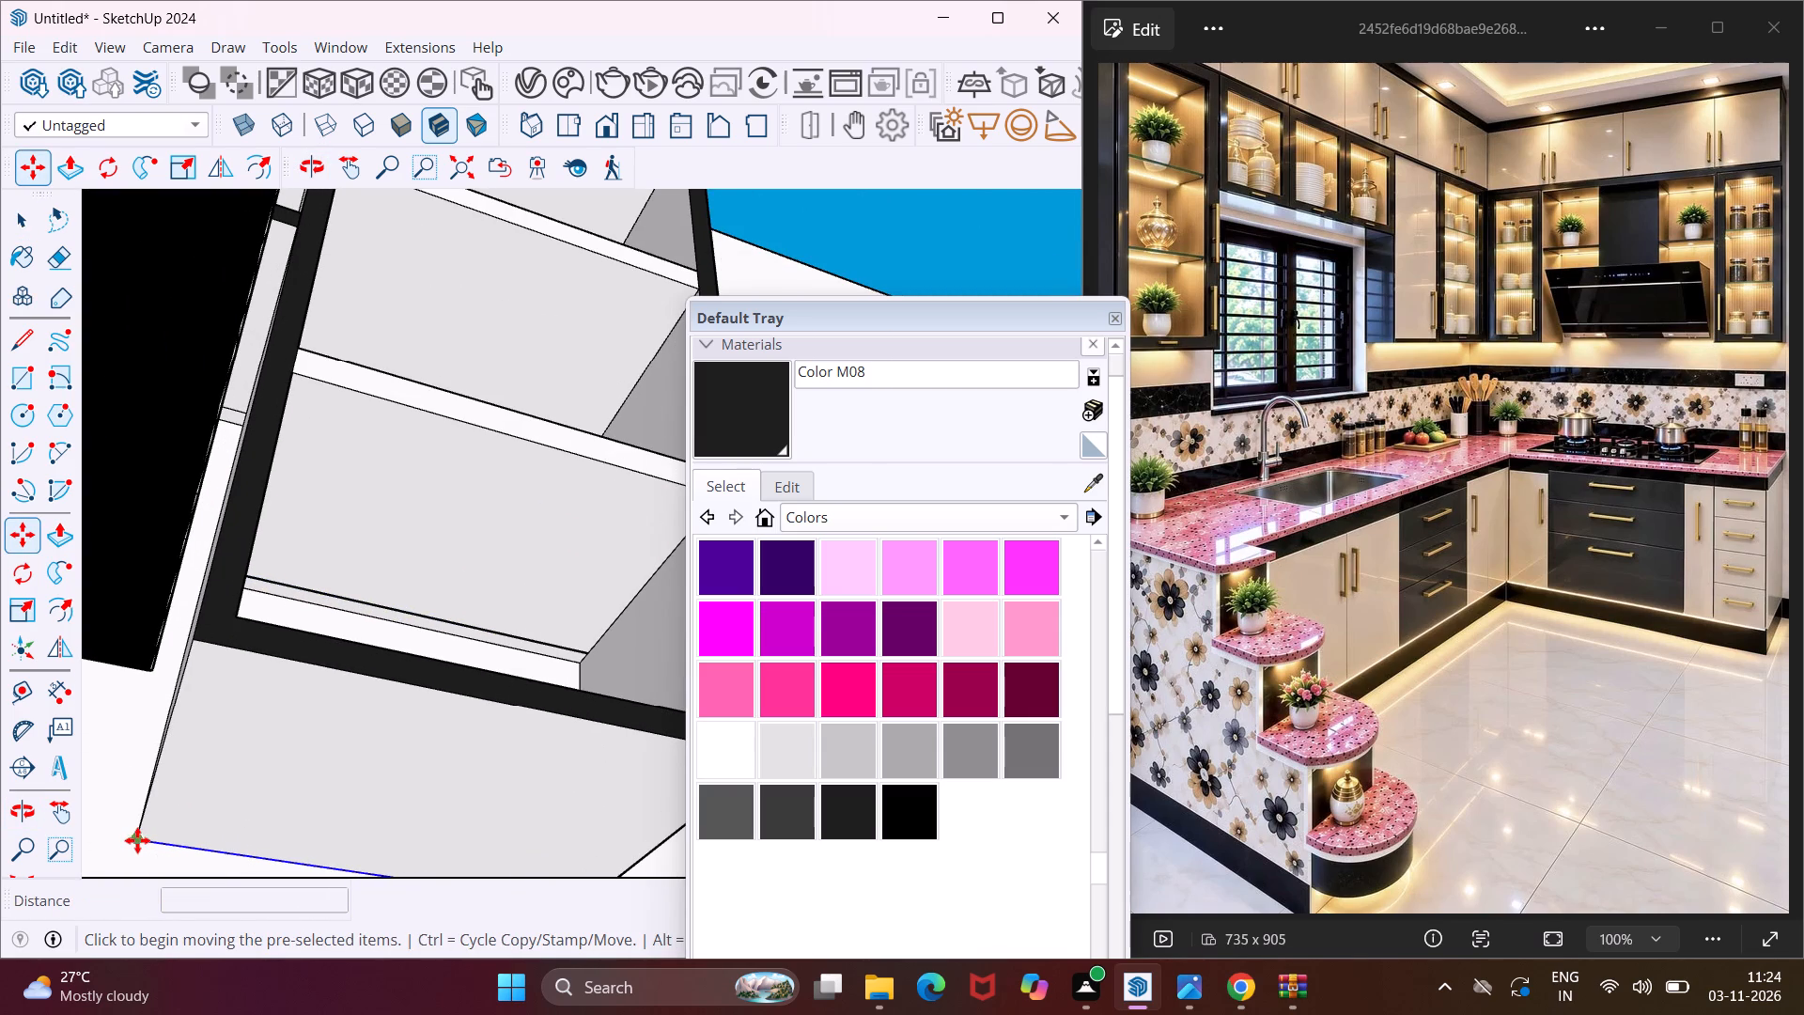
left_click(137, 840)
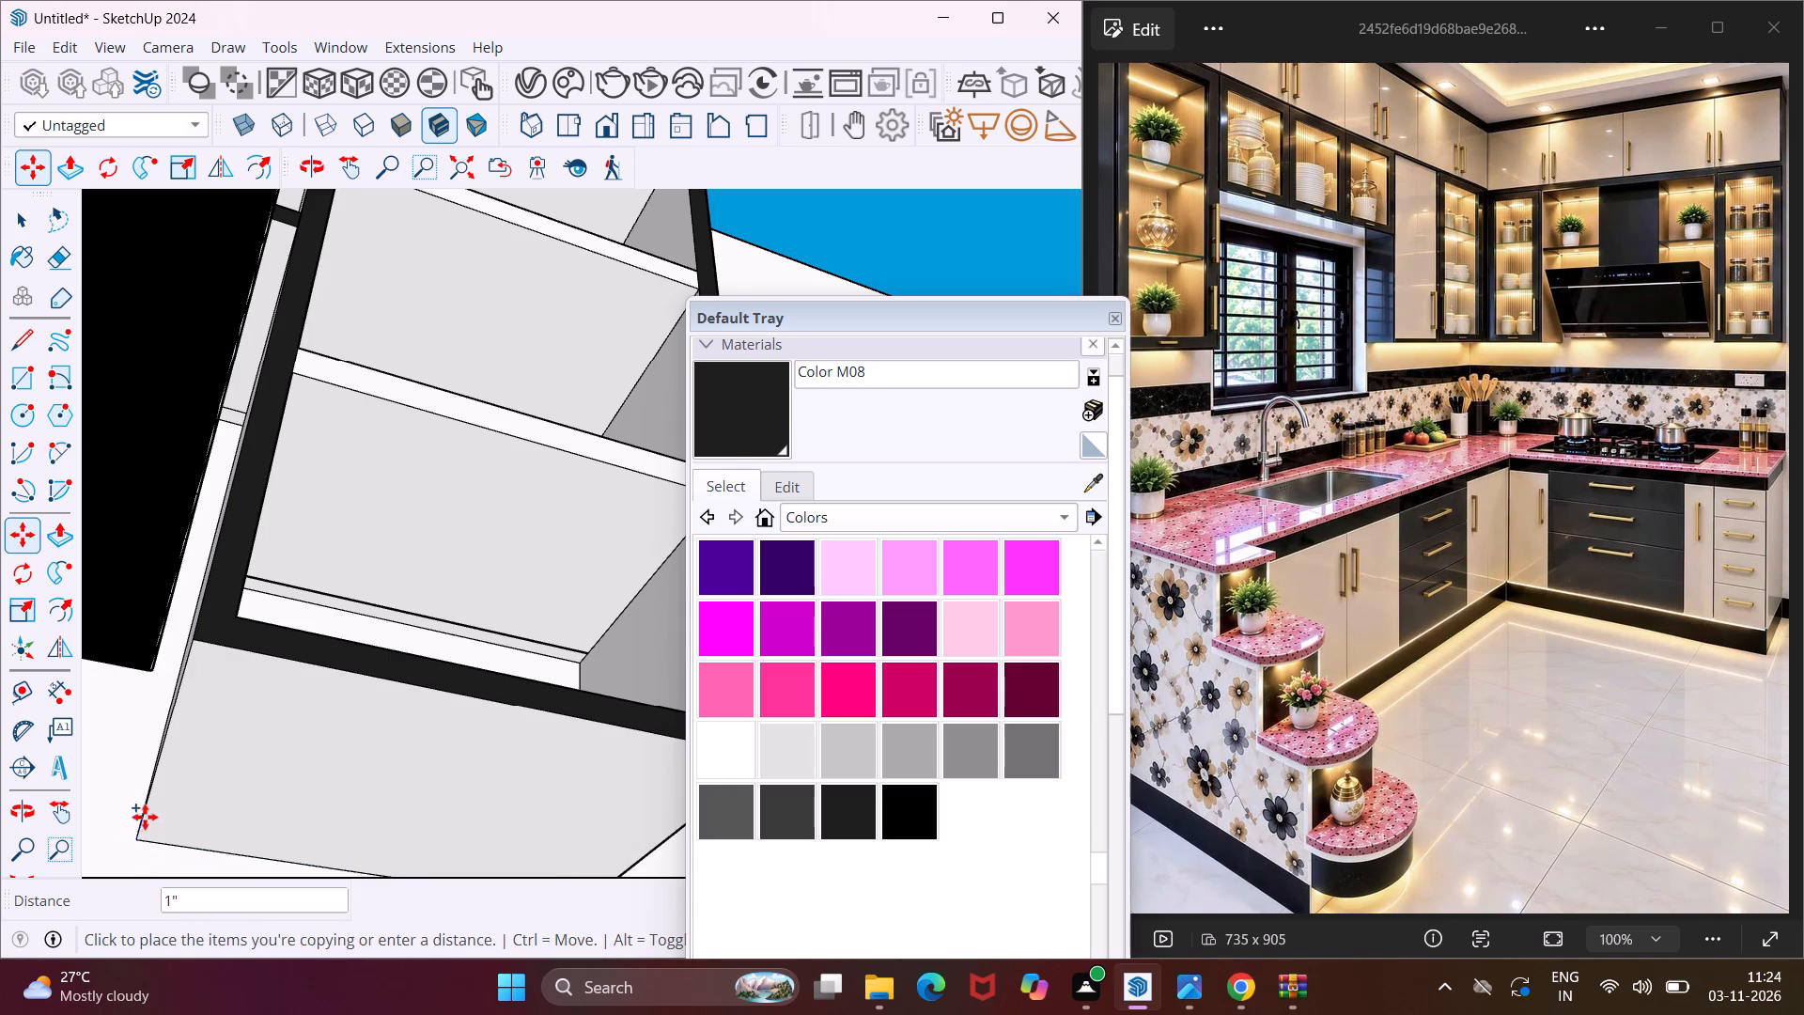
type("1\"")
key("Return")
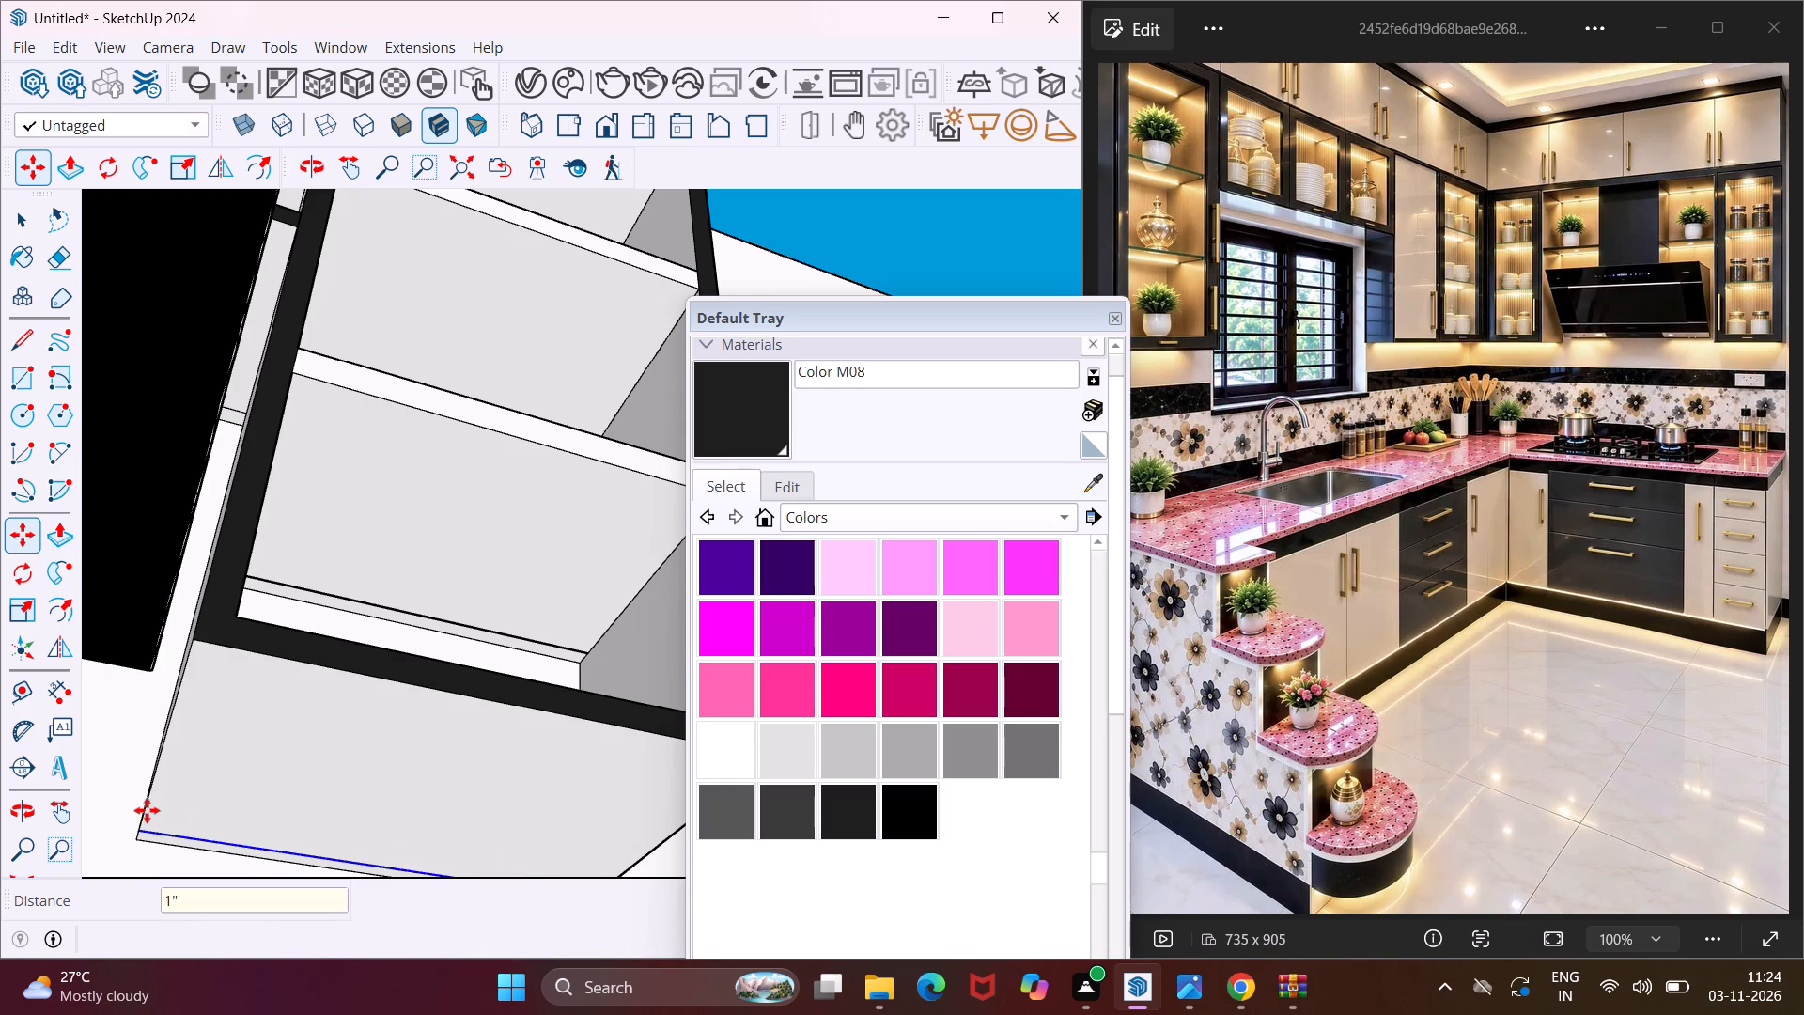
key("Escape")
key("space")
Paint the back and hood-side inner wall of the end open unit's middle niche with Wood Floor Light from the Wood materials.
middle_click_drag(147, 810, 107, 909)
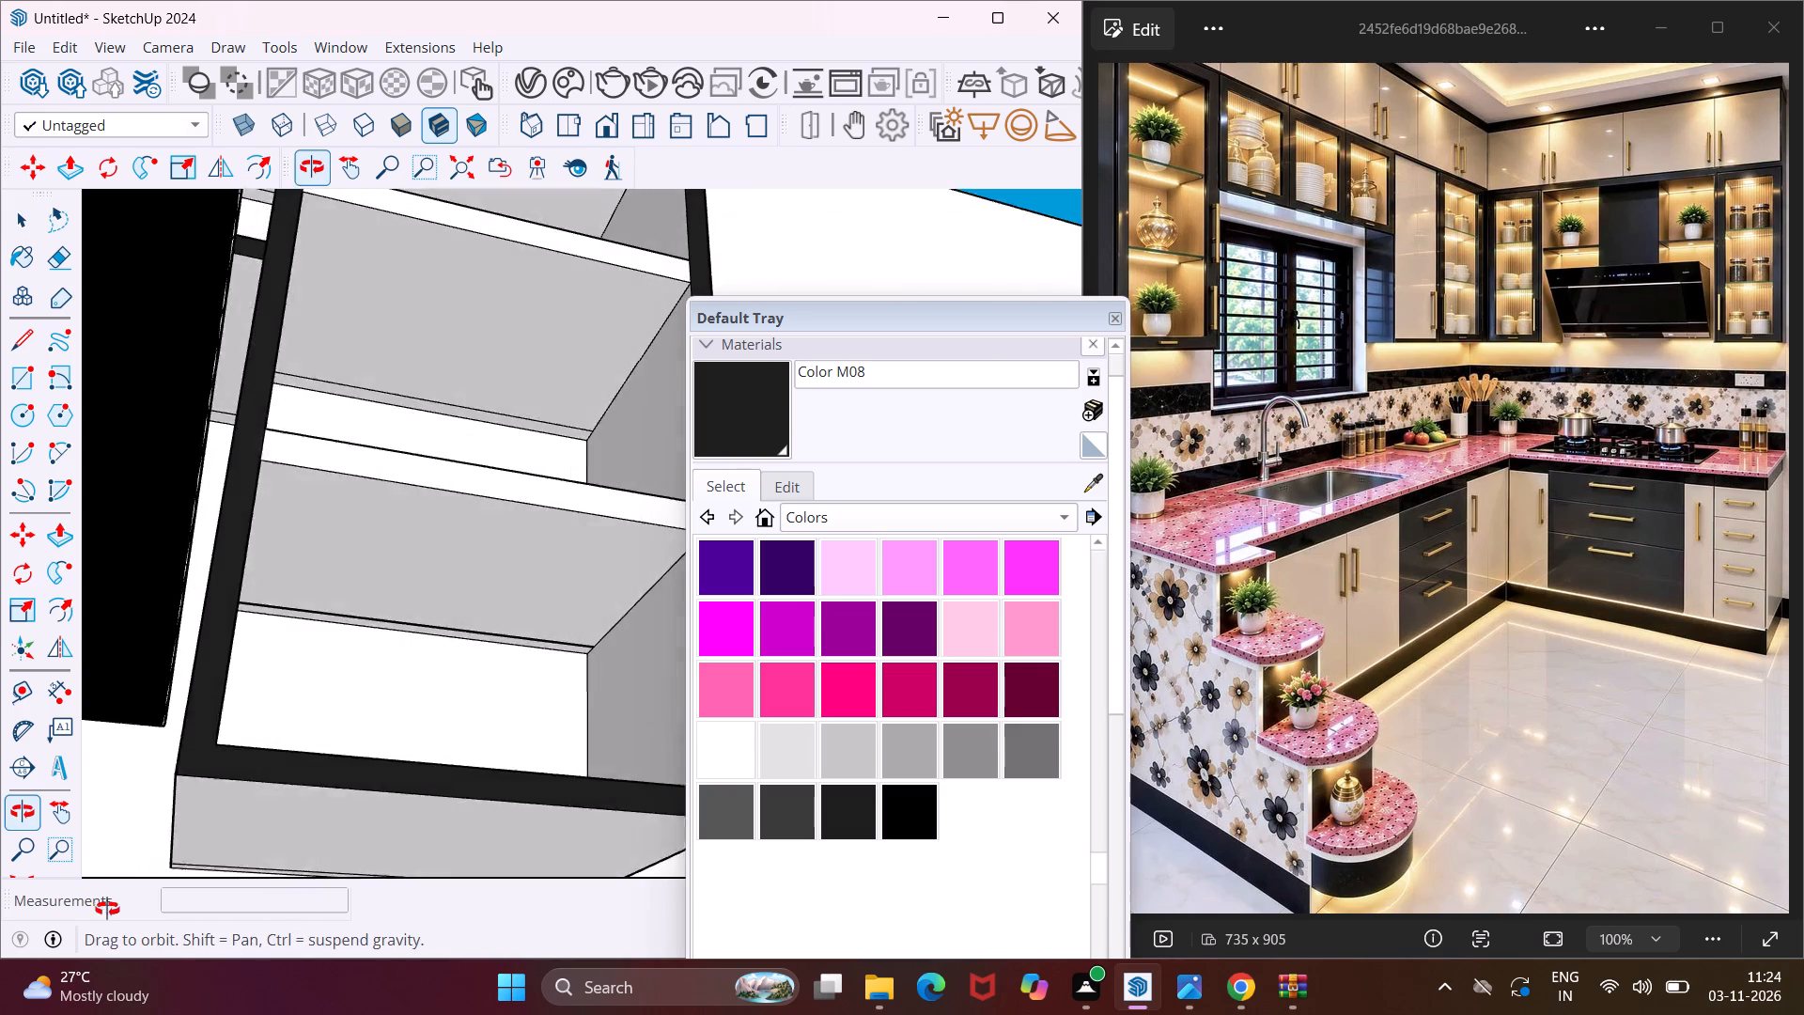
middle_click_drag(107, 909, 91, 968)
scroll(194, 678, "down", 3)
middle_click_drag(295, 555, 223, 713)
scroll(295, 555, "down", 1)
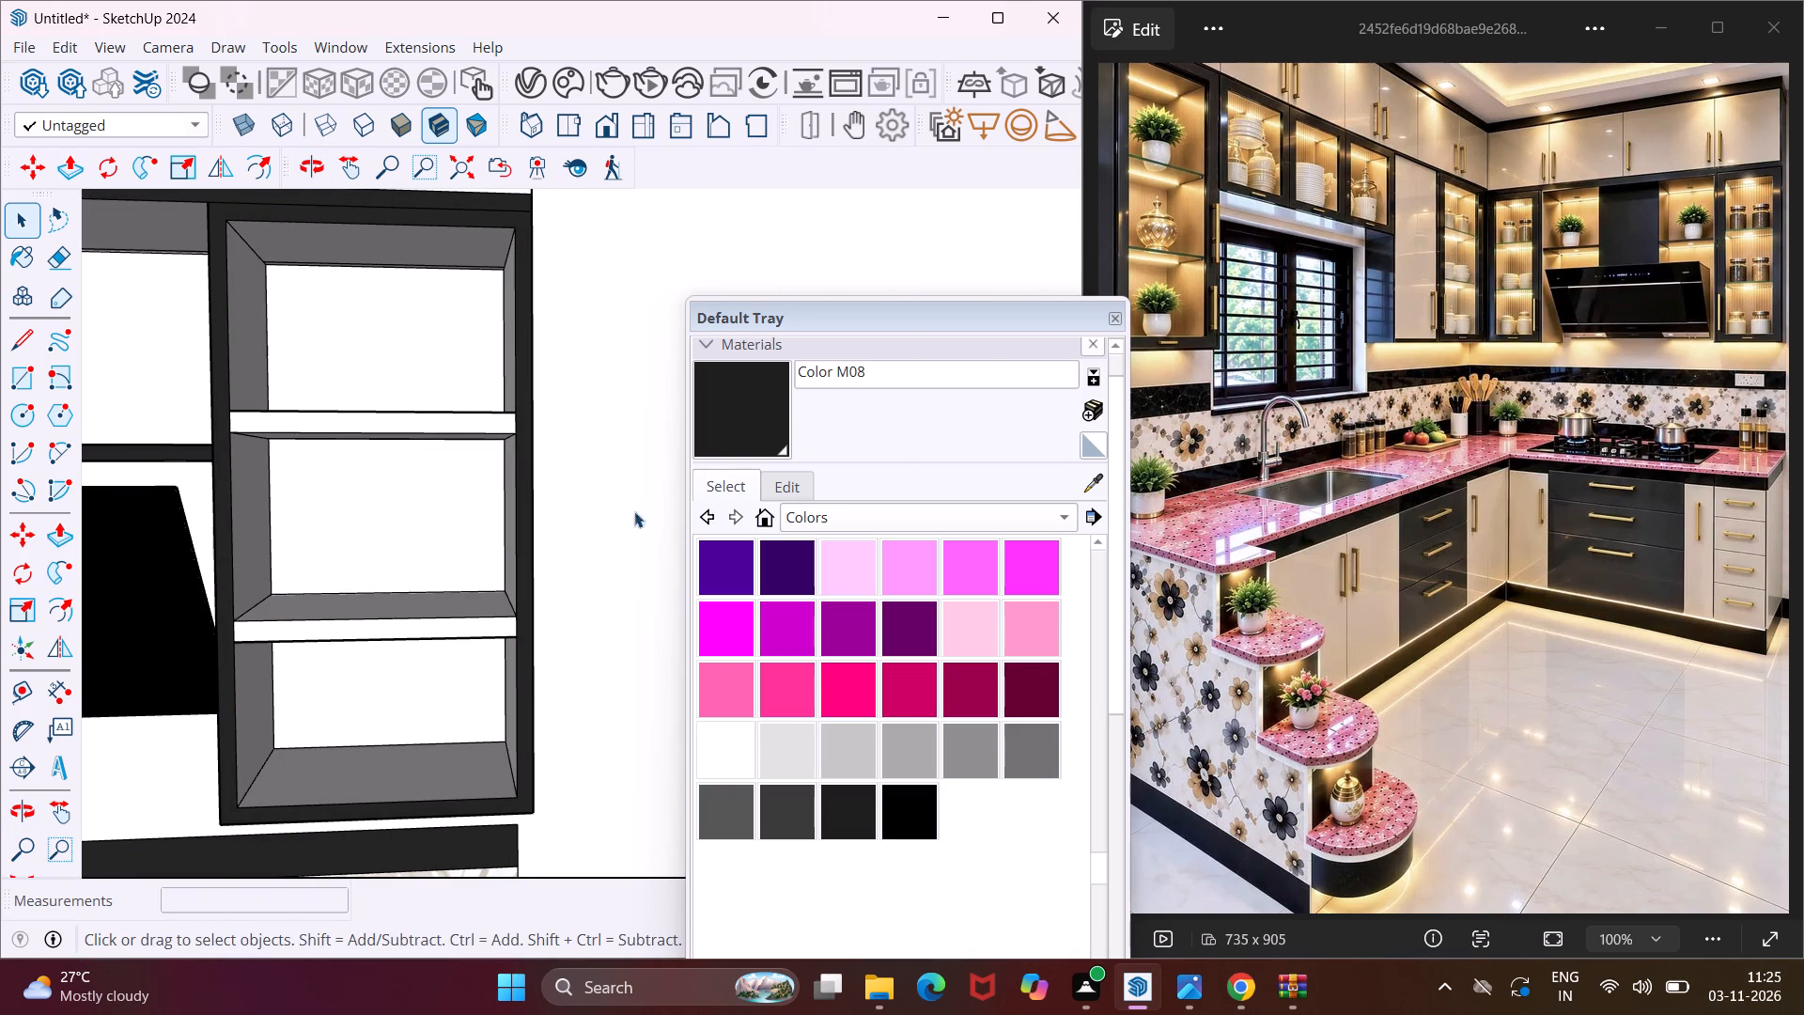
left_click(825, 523)
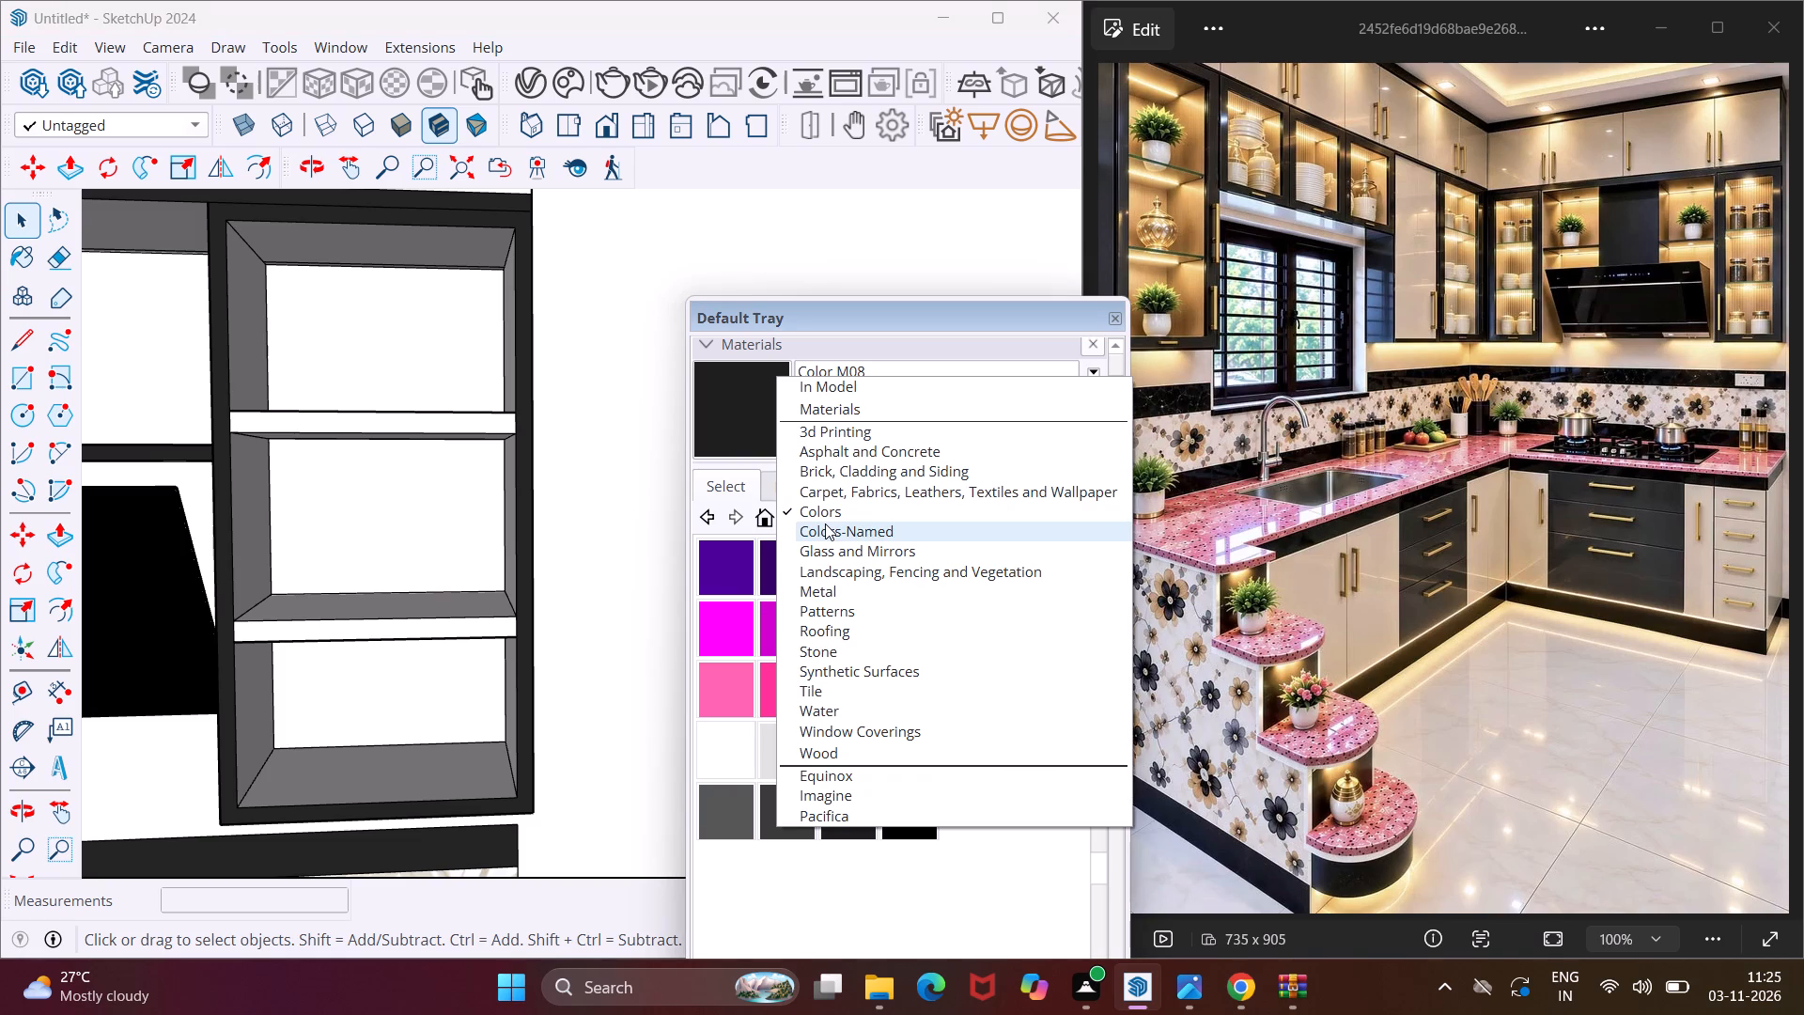
left_click(870, 745)
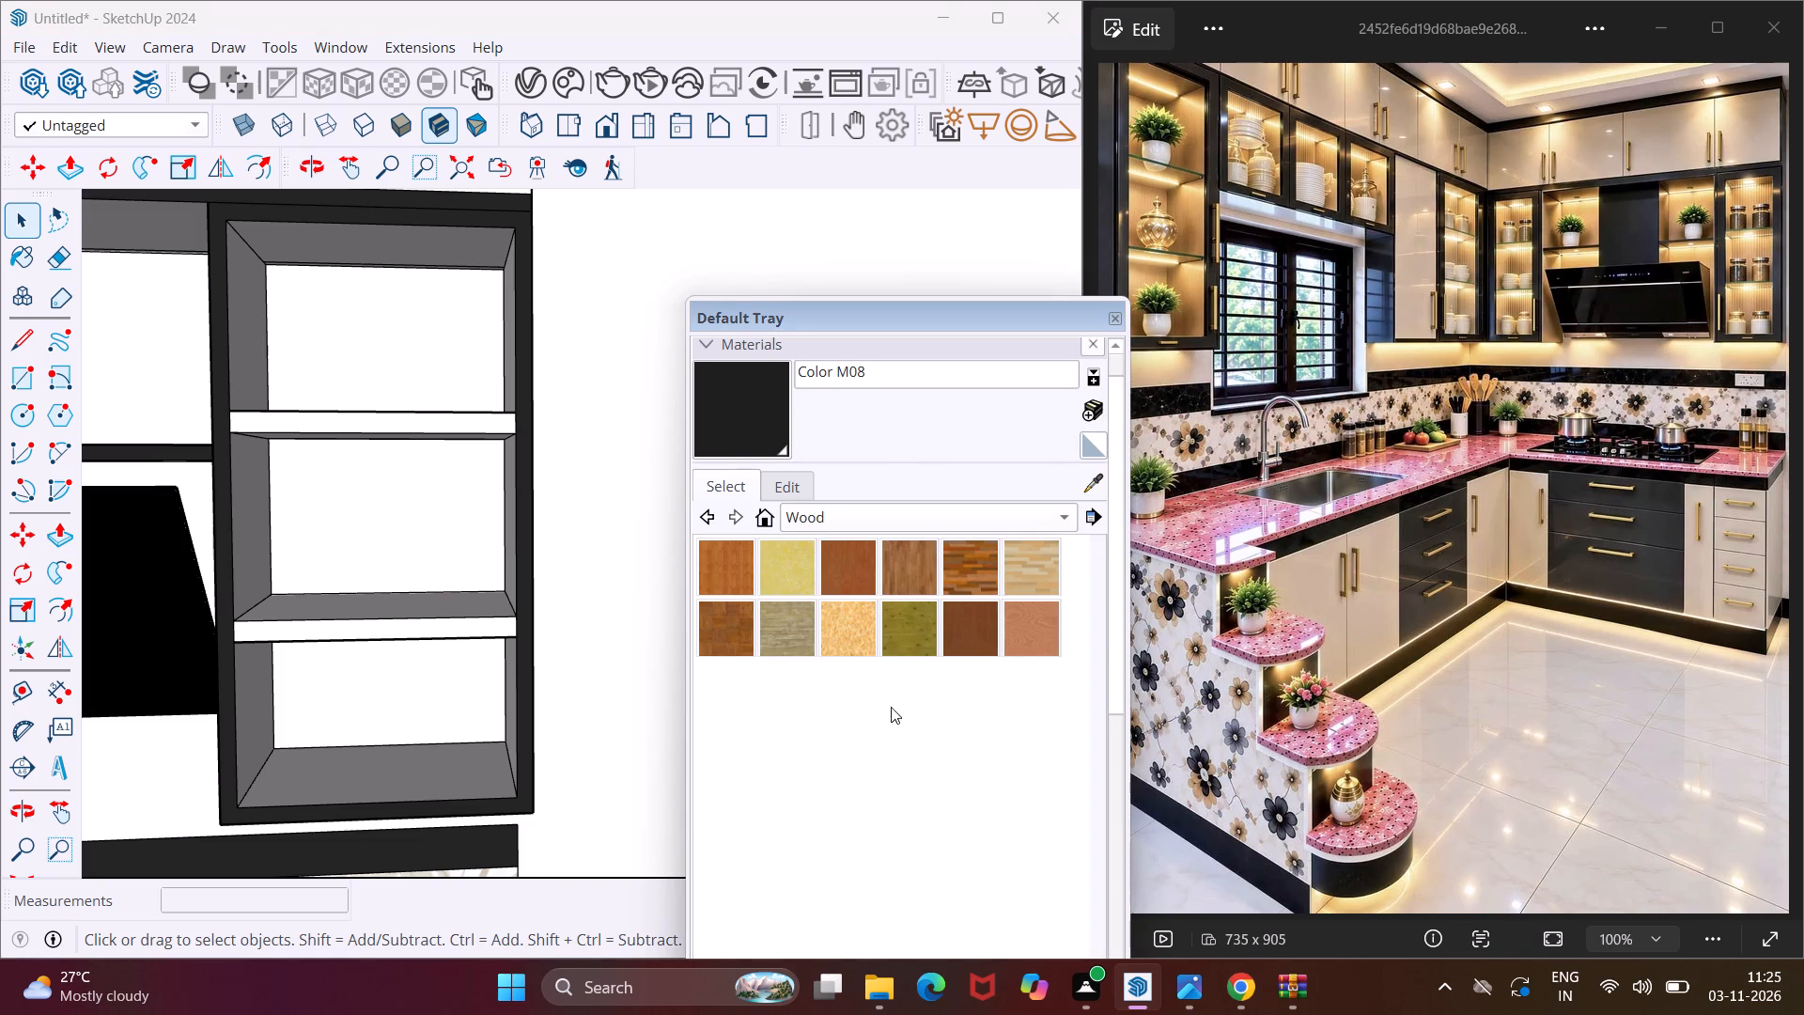
left_click(1033, 580)
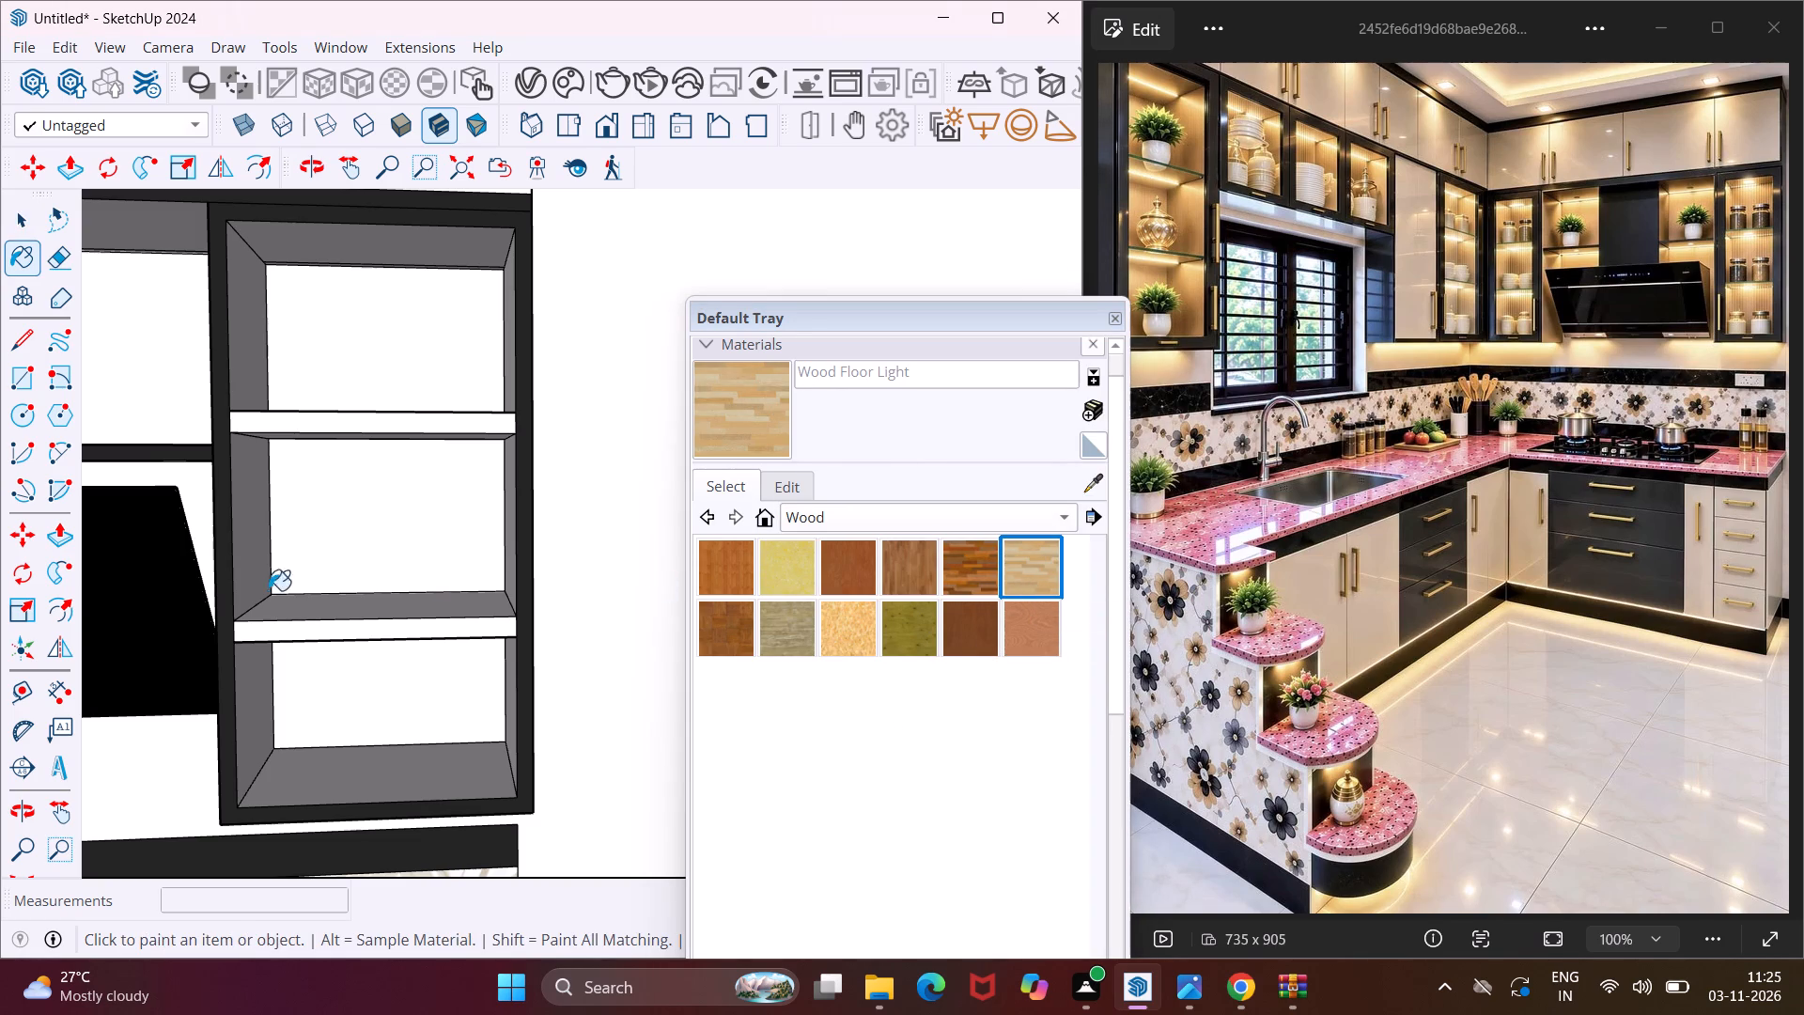
scroll(101, 563, "up", 4)
scroll(224, 551, "up", 6)
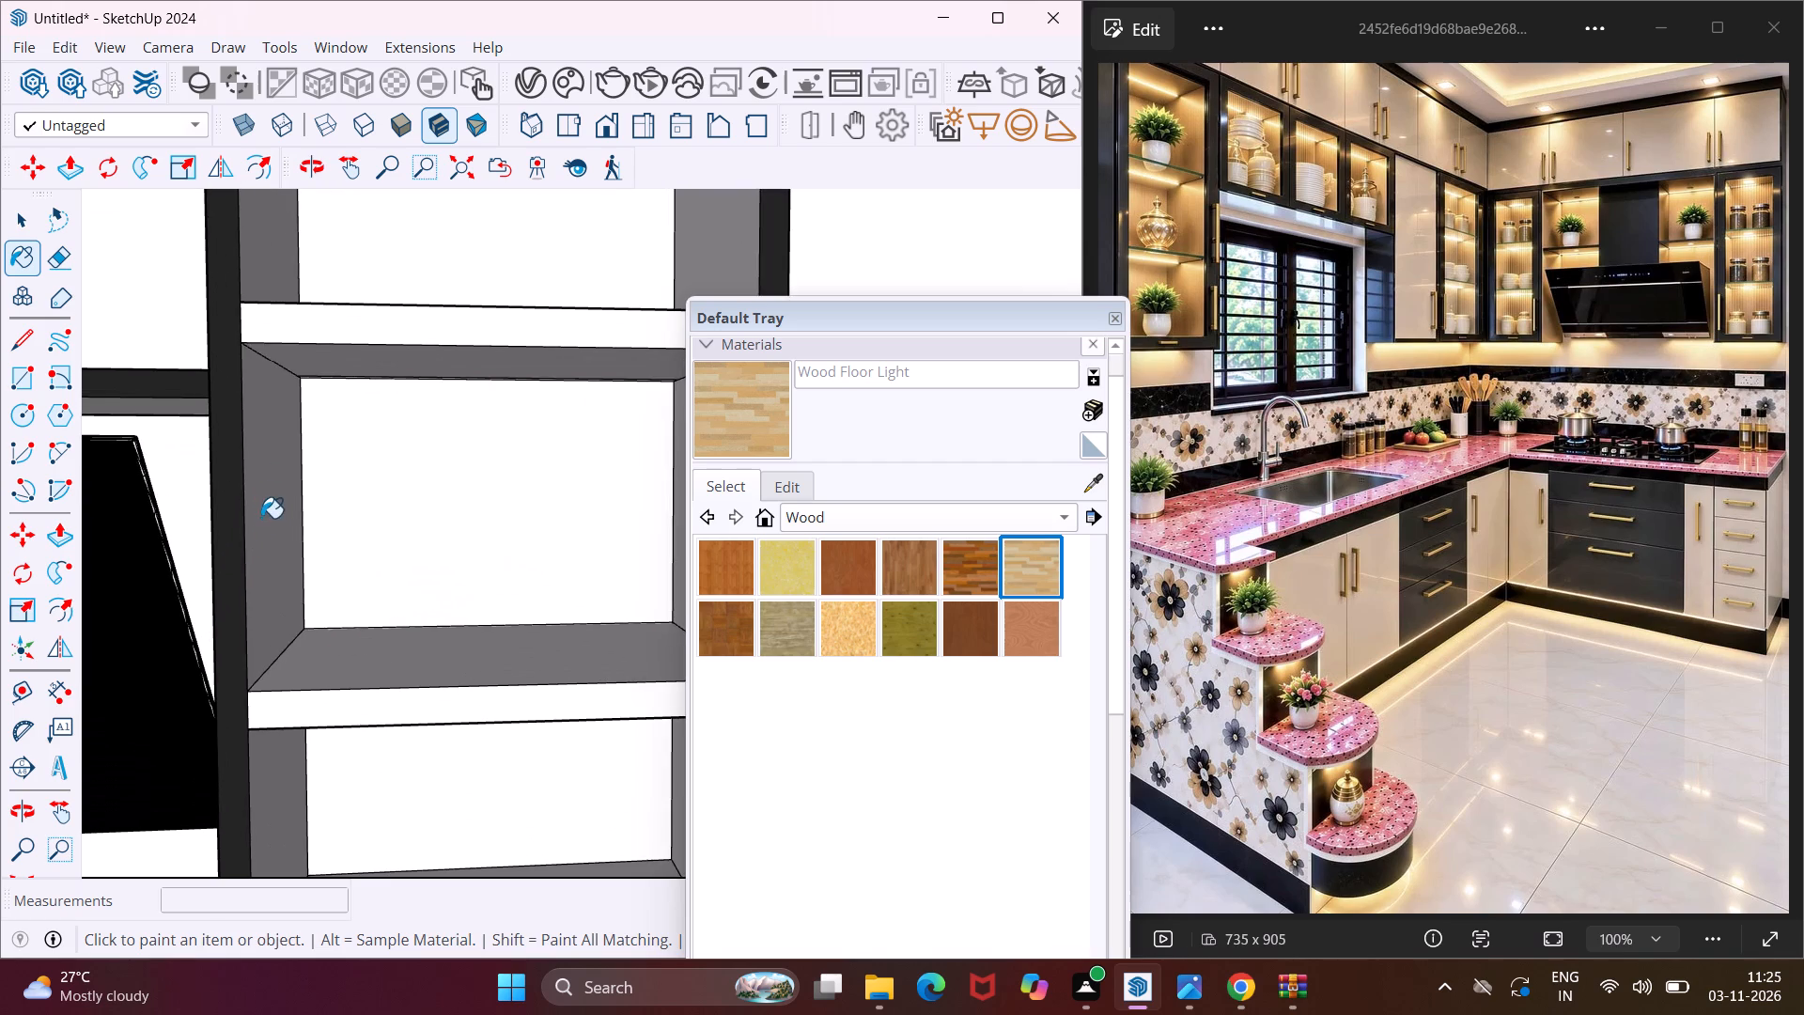
left_click(261, 518)
left_click(352, 488)
Paint the top niche's back, sides and ceiling and the middle niche's outer side wall with Wood Floor Light.
scroll(333, 523, "down", 7)
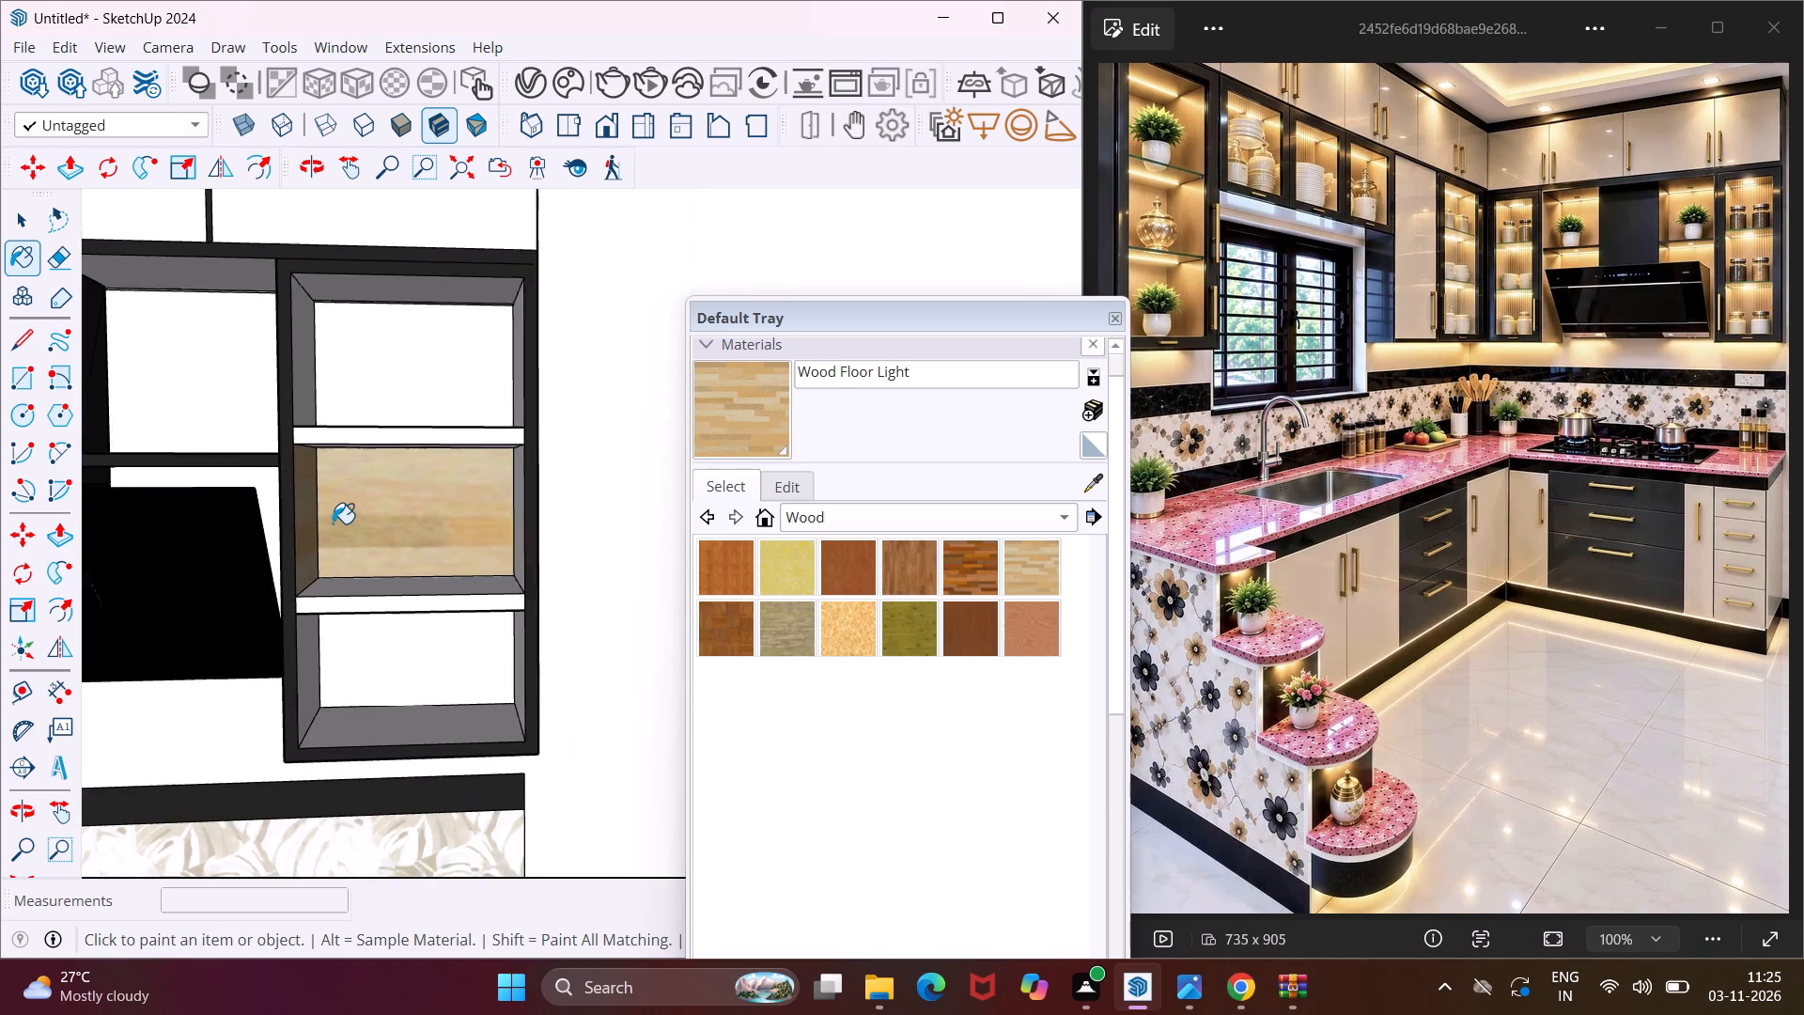
scroll(333, 523, "down", 2)
left_click(378, 373)
scroll(307, 398, "up", 3)
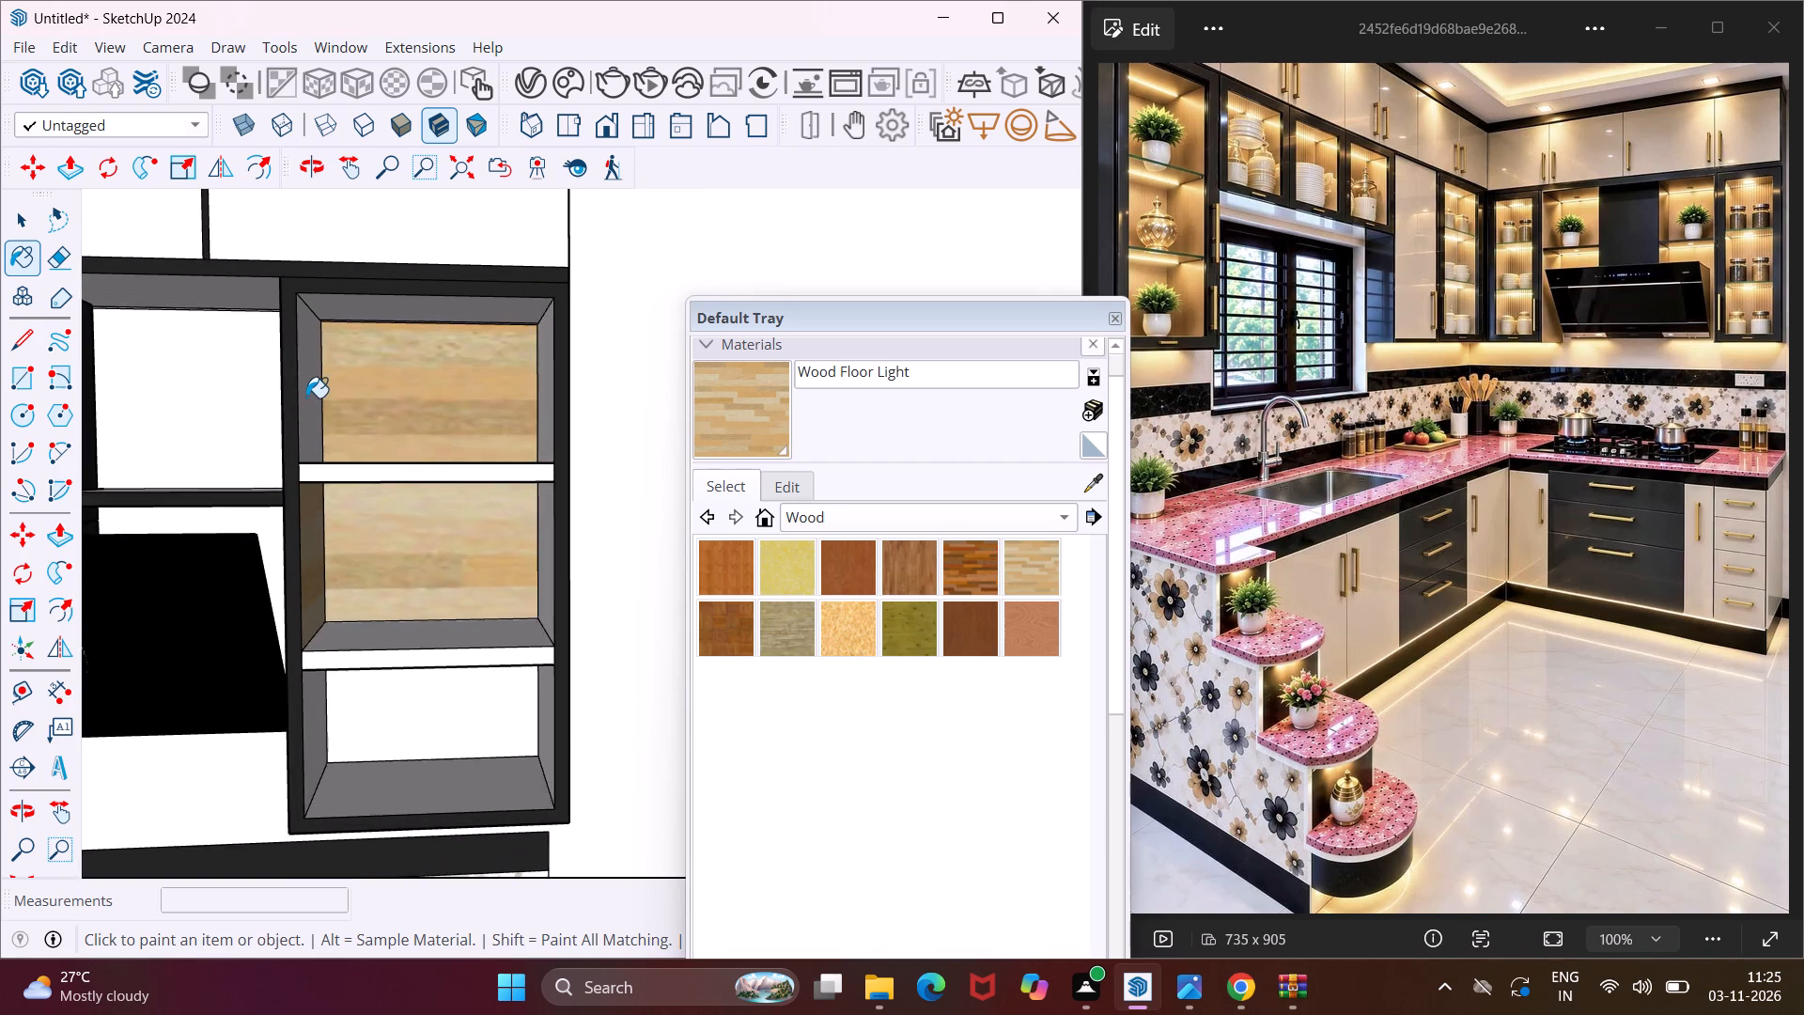
scroll(306, 398, "up", 3)
left_click(306, 398)
left_click(346, 278)
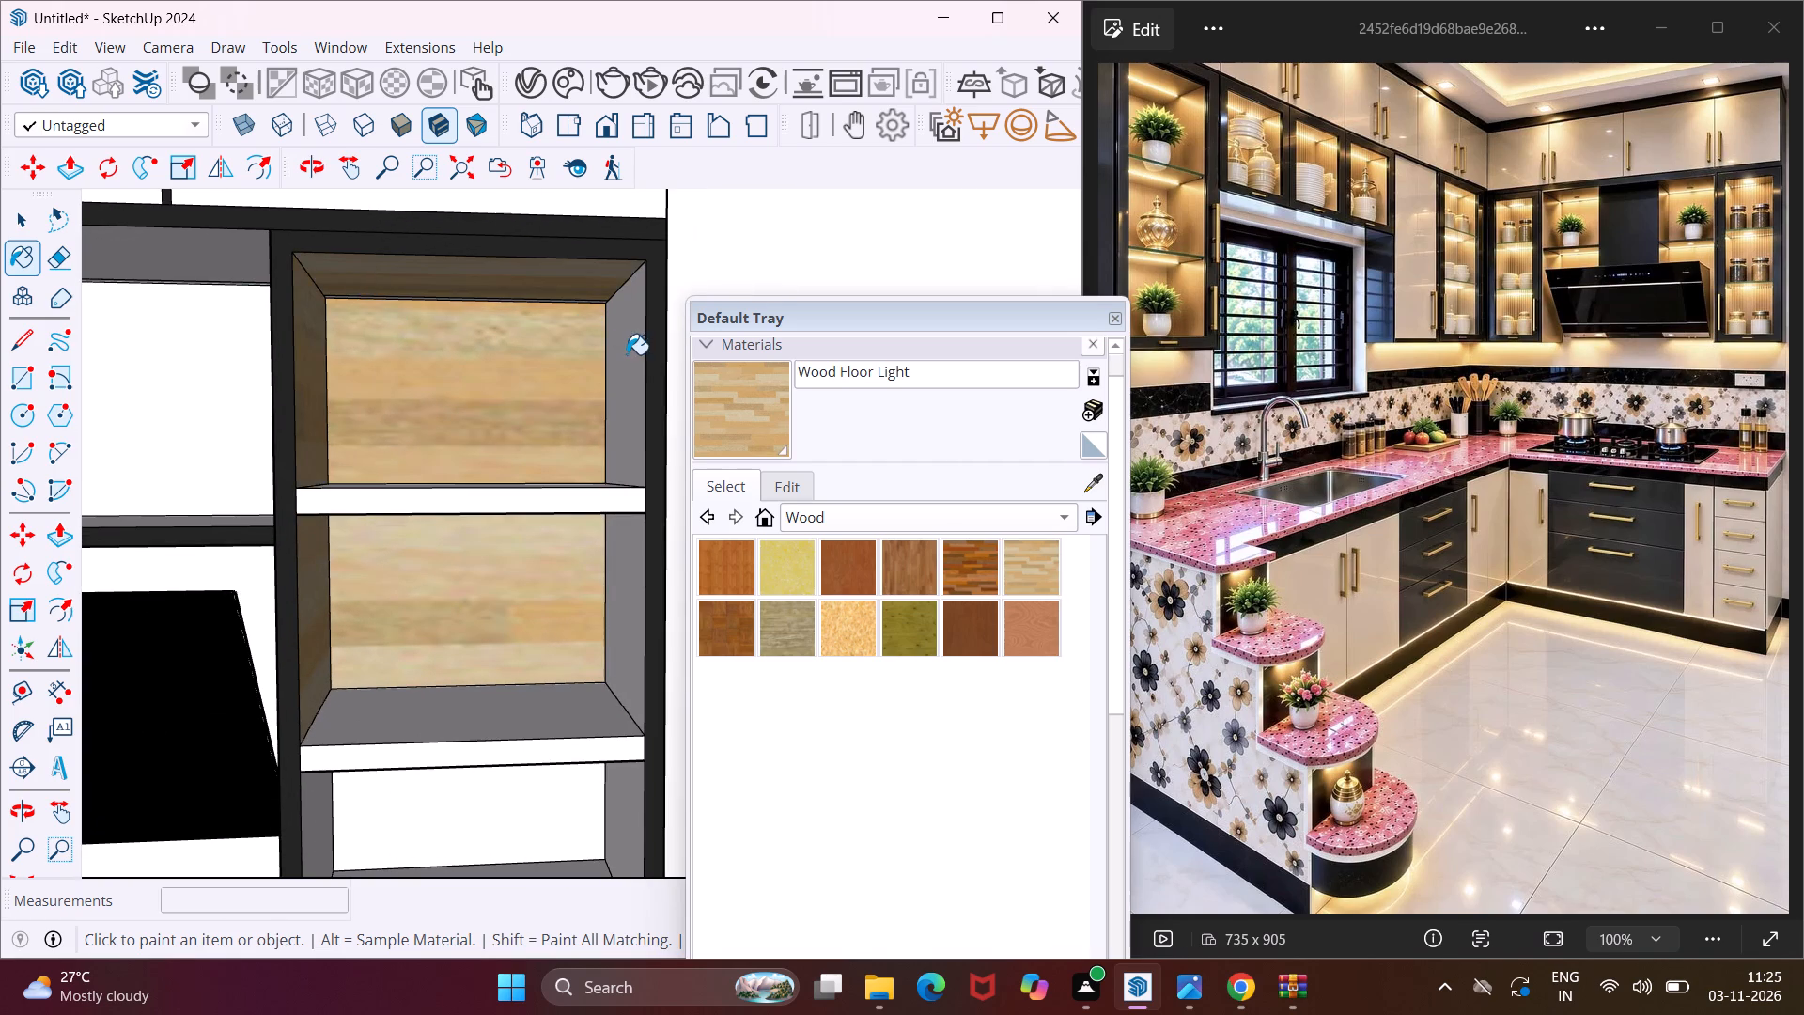
left_click(627, 354)
left_click(612, 553)
Paint the back, floor and both side walls of the end open unit's bottom niche with Wood Floor Light.
middle_click_drag(575, 570, 574, 614)
middle_click_drag(535, 571, 524, 451)
scroll(524, 417, "down", 4)
left_click(473, 691)
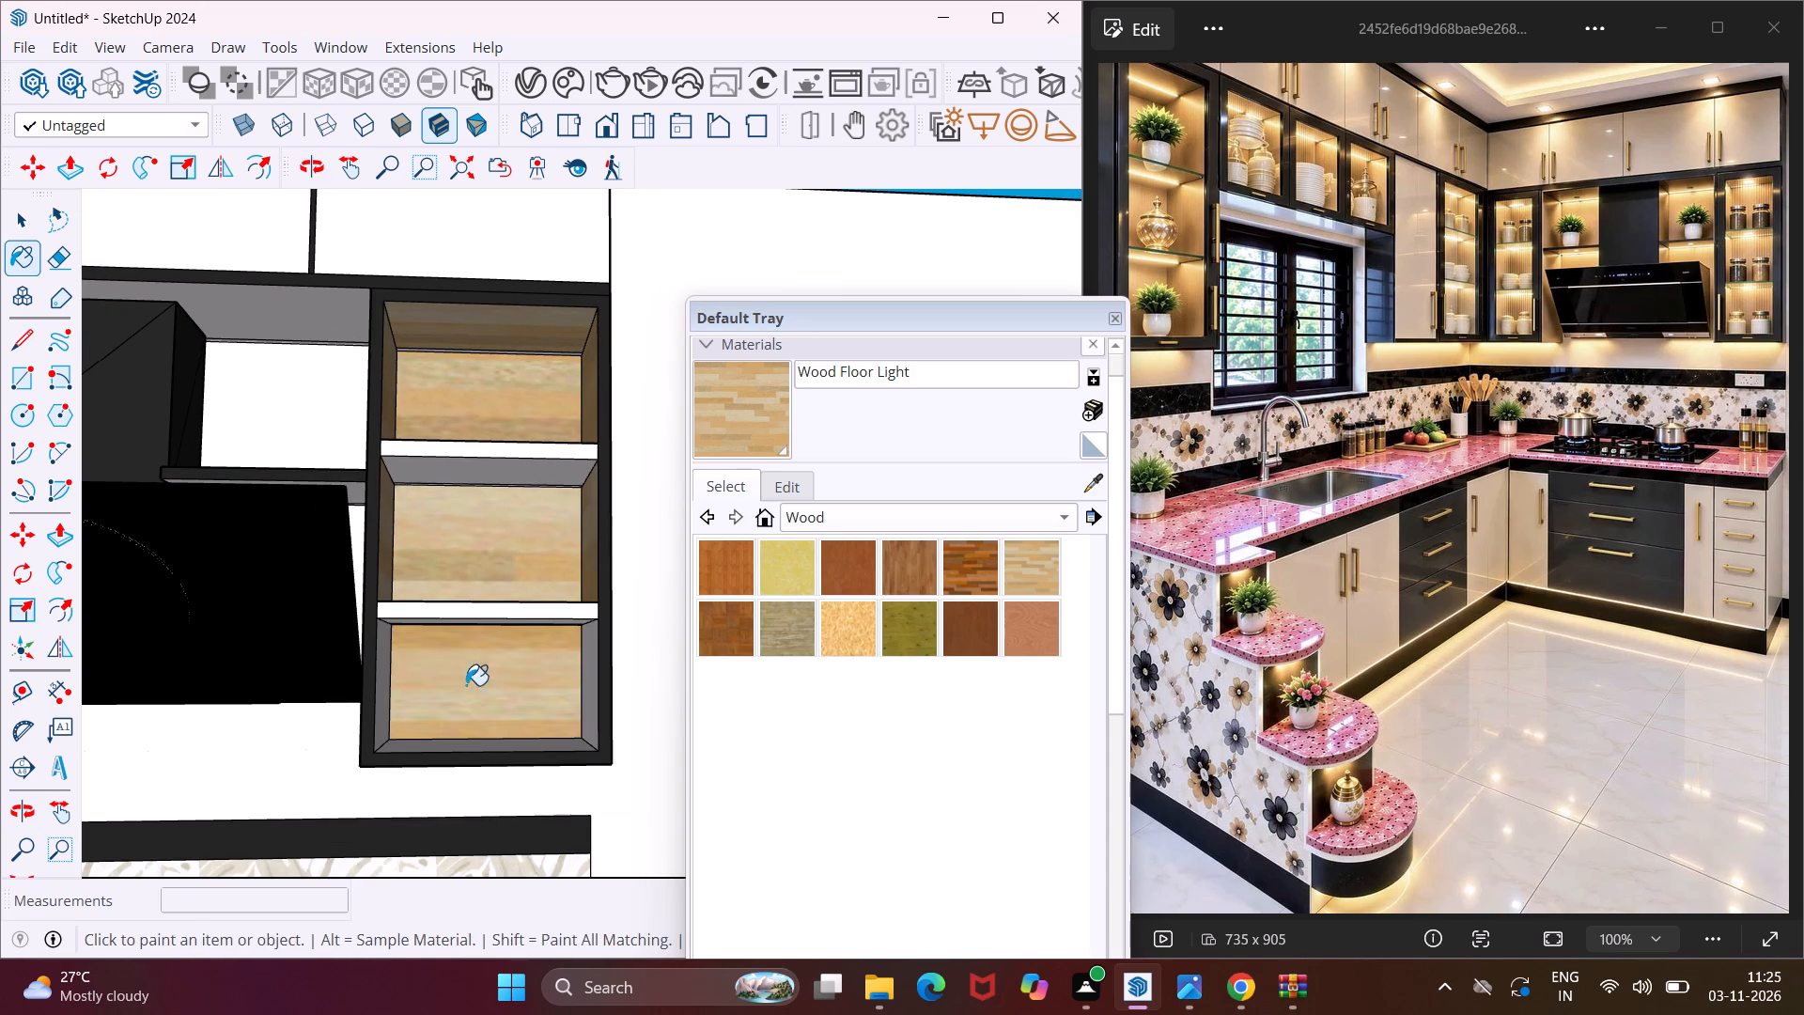
left_click(385, 671)
scroll(391, 675, "down", 1)
middle_click_drag(391, 675, 414, 747)
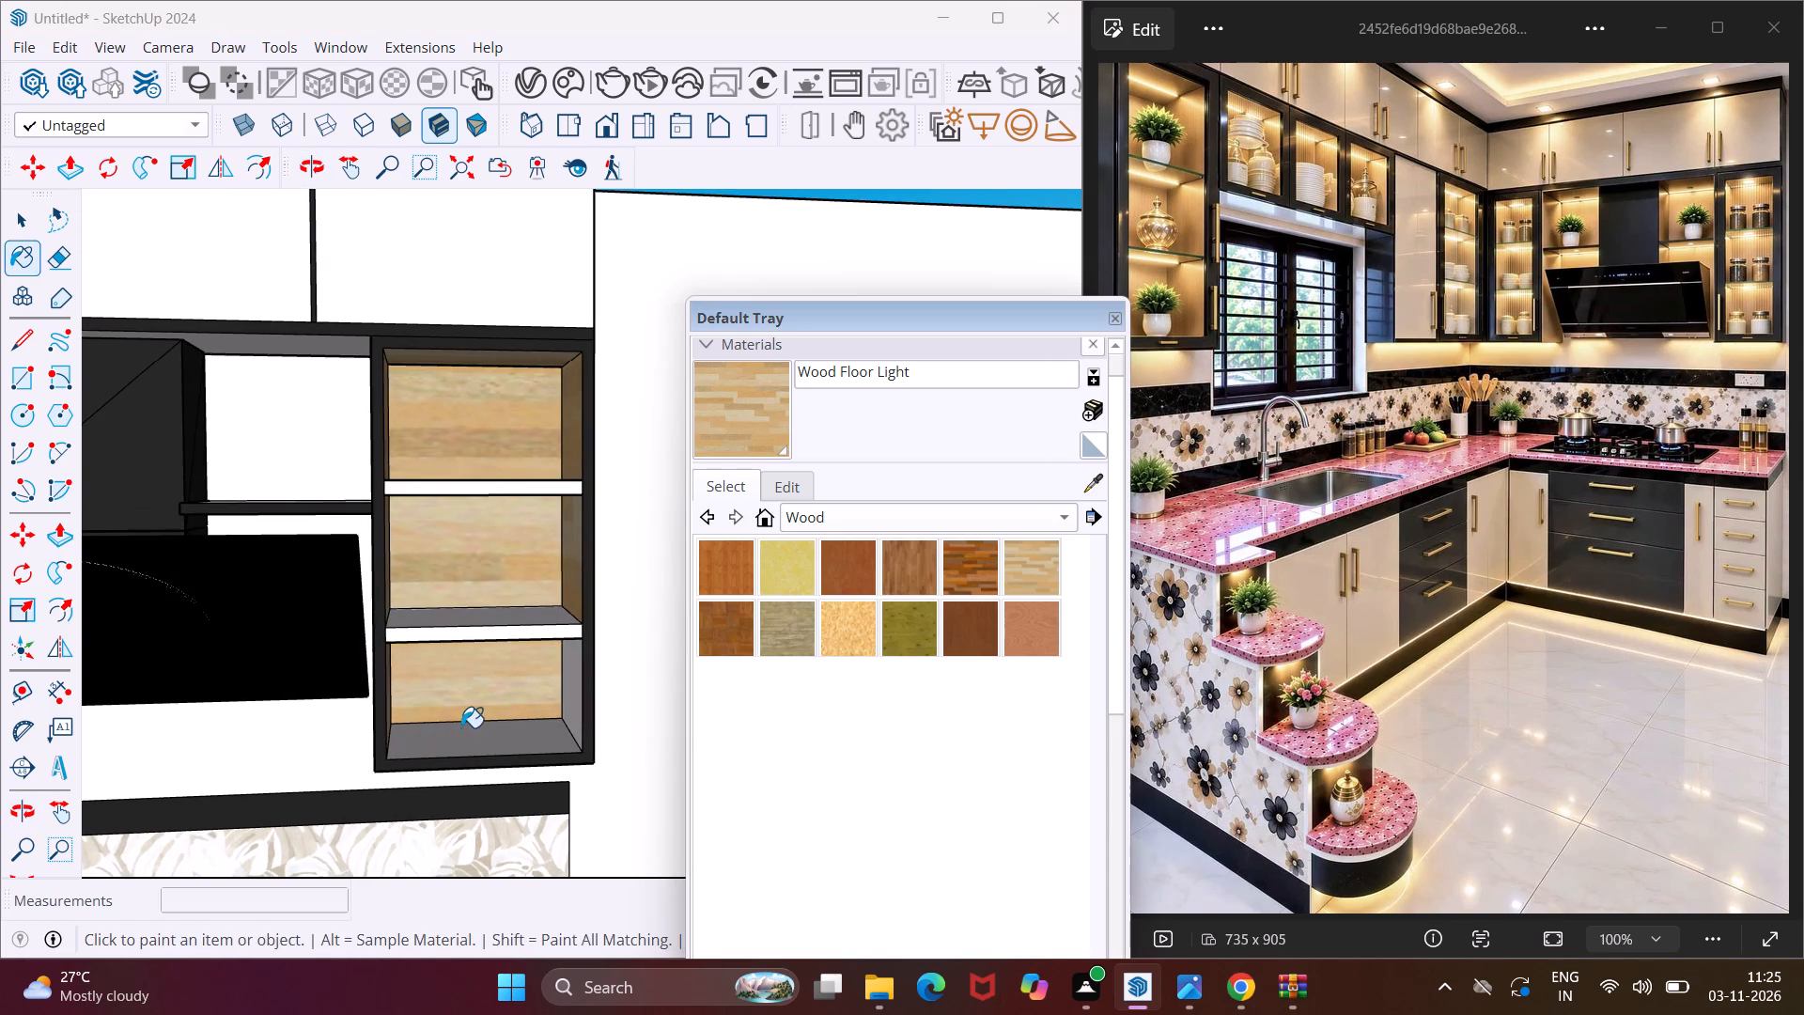
left_click(463, 735)
left_click(569, 684)
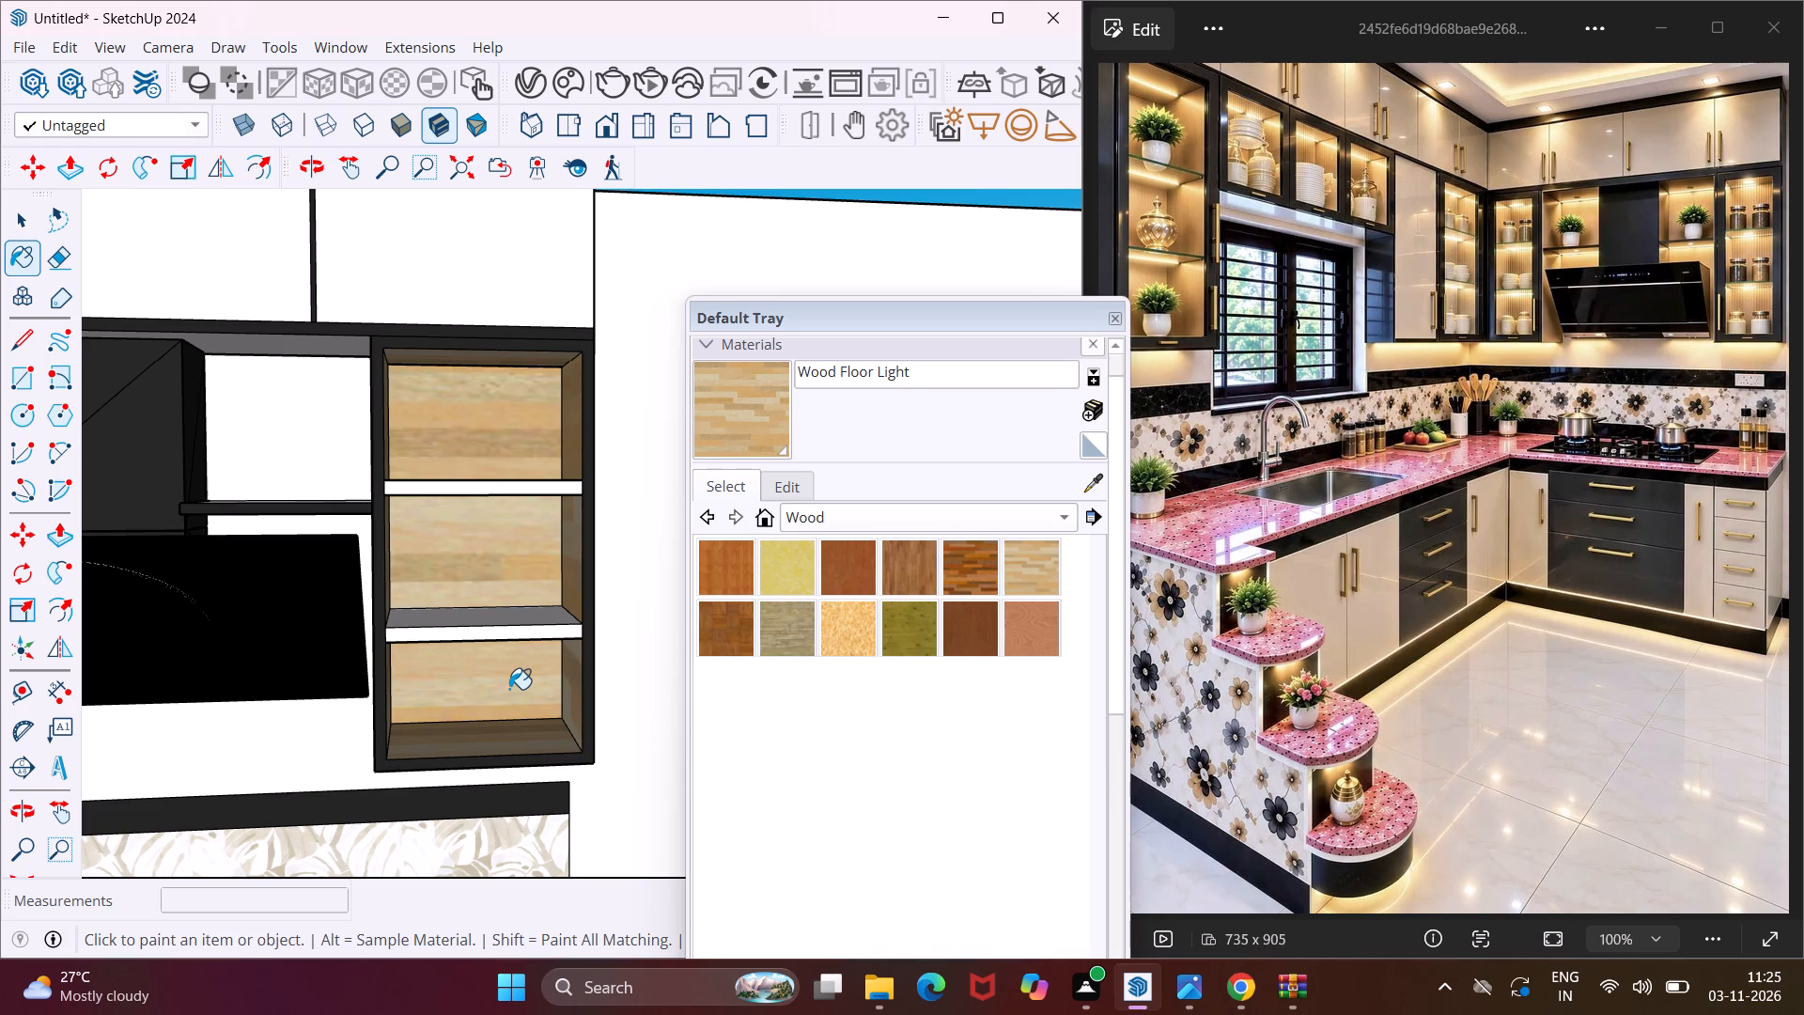
Paint the underside of the upper cabinets above the range hood with Wood Floor Light.
scroll(509, 689, "down", 3)
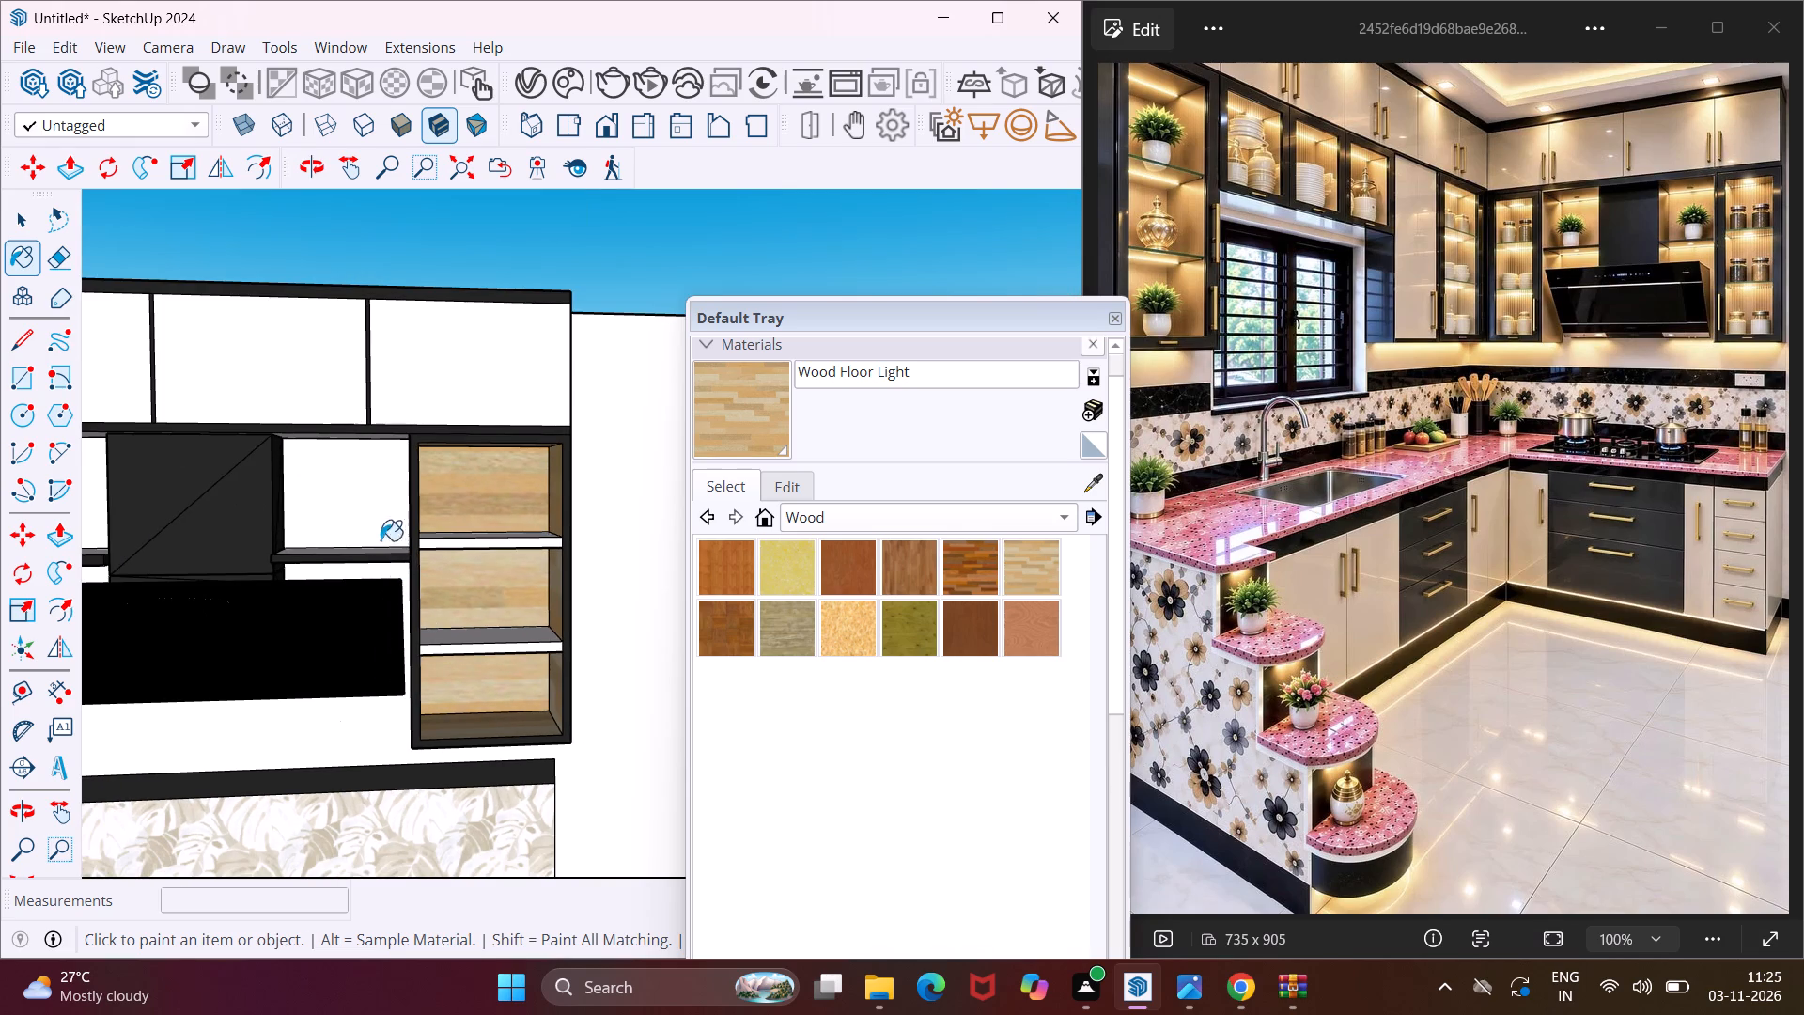
middle_click_drag(350, 483, 346, 394)
scroll(354, 428, "up", 3)
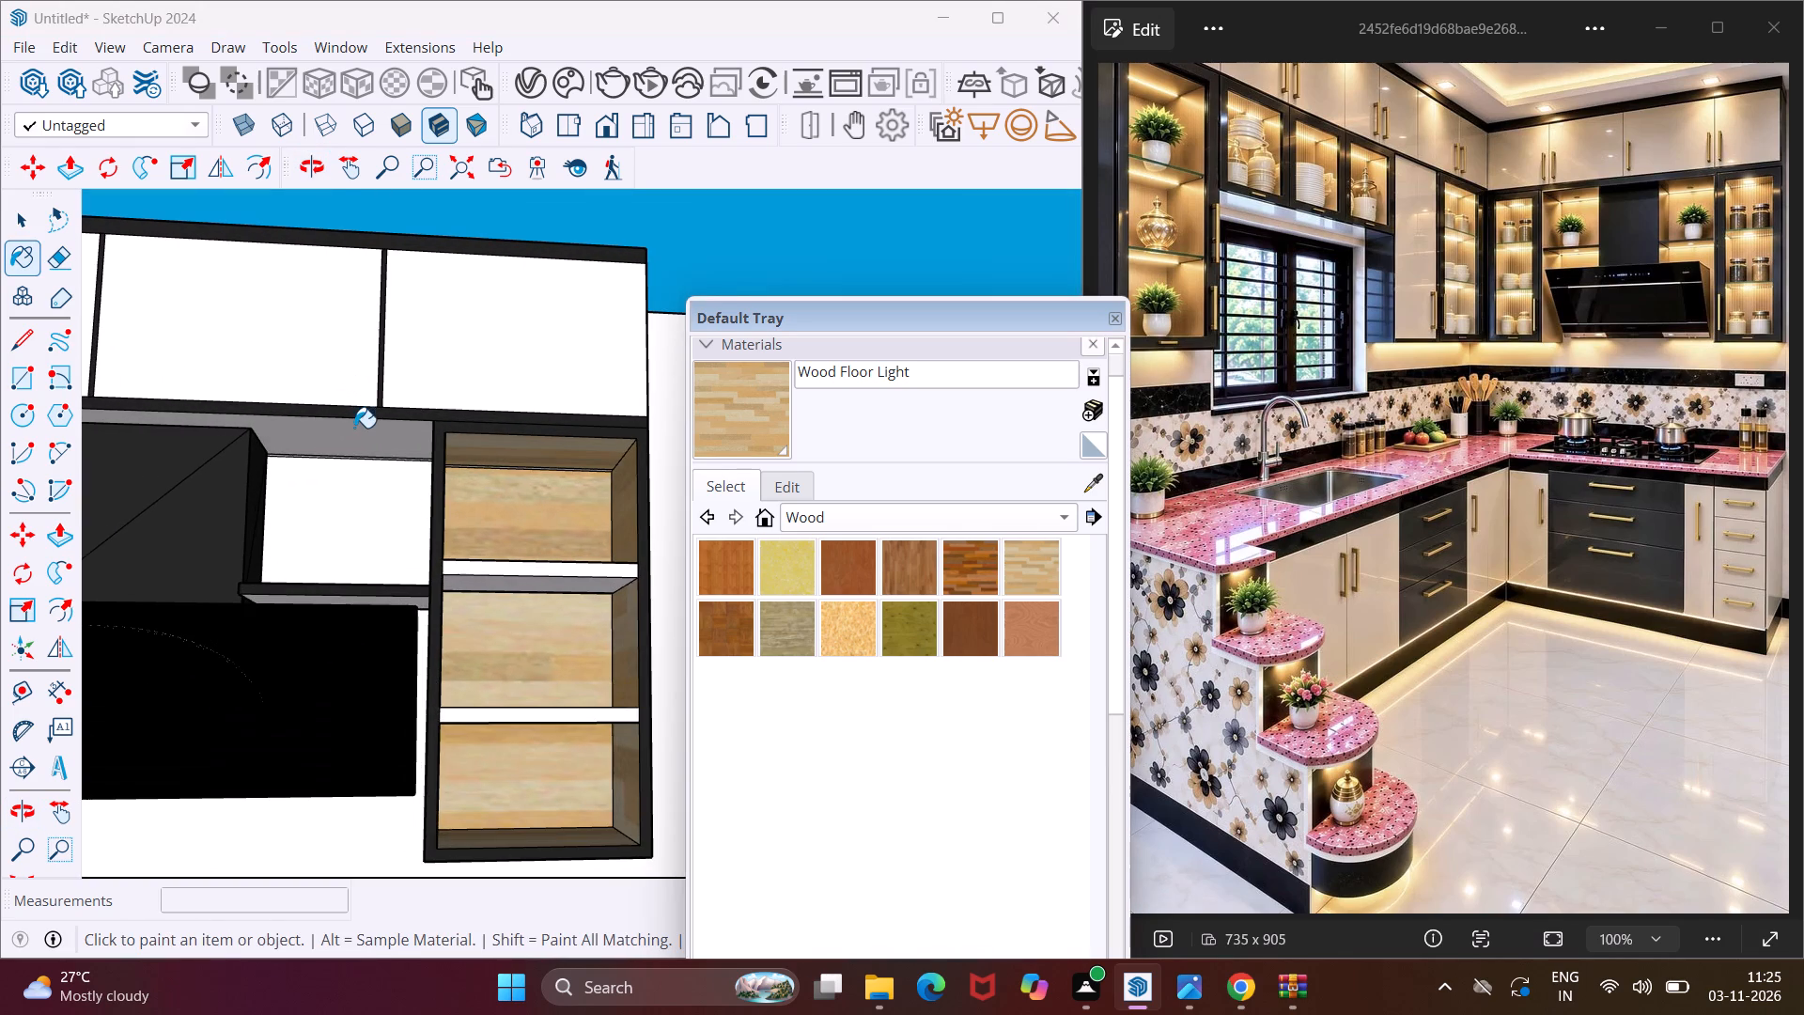
left_click(353, 432)
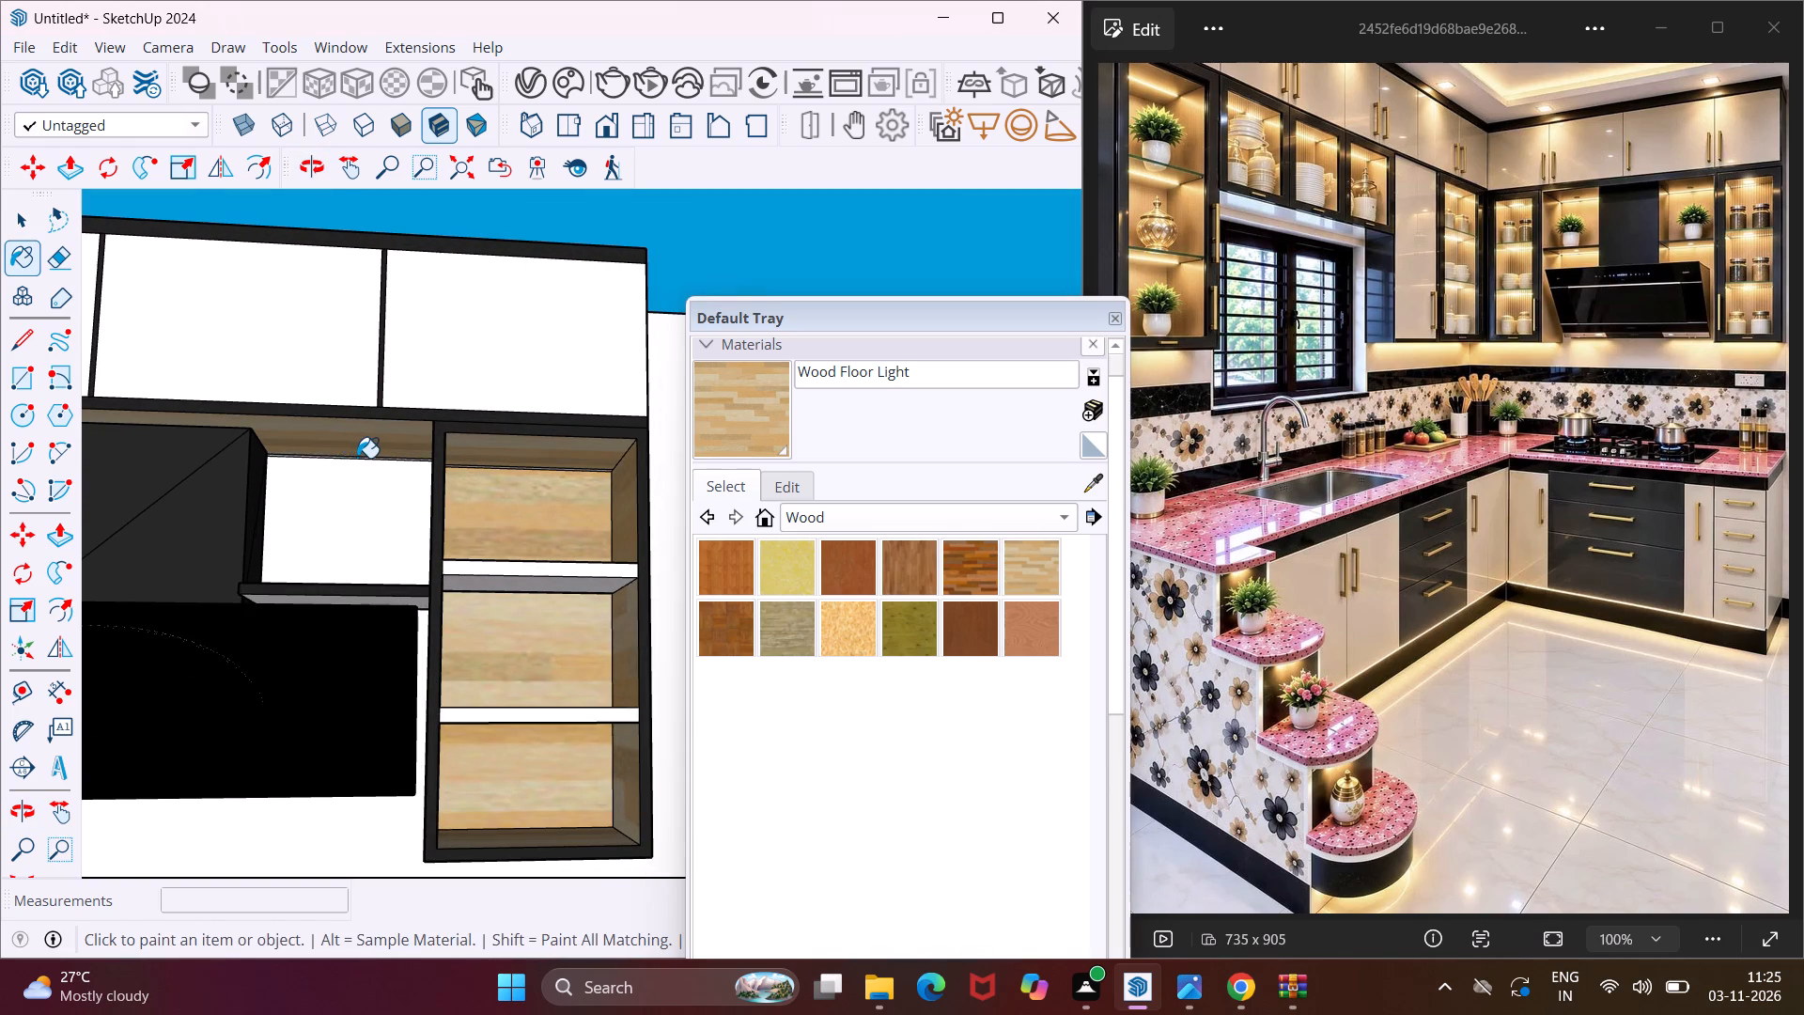
scroll(357, 458, "down", 11)
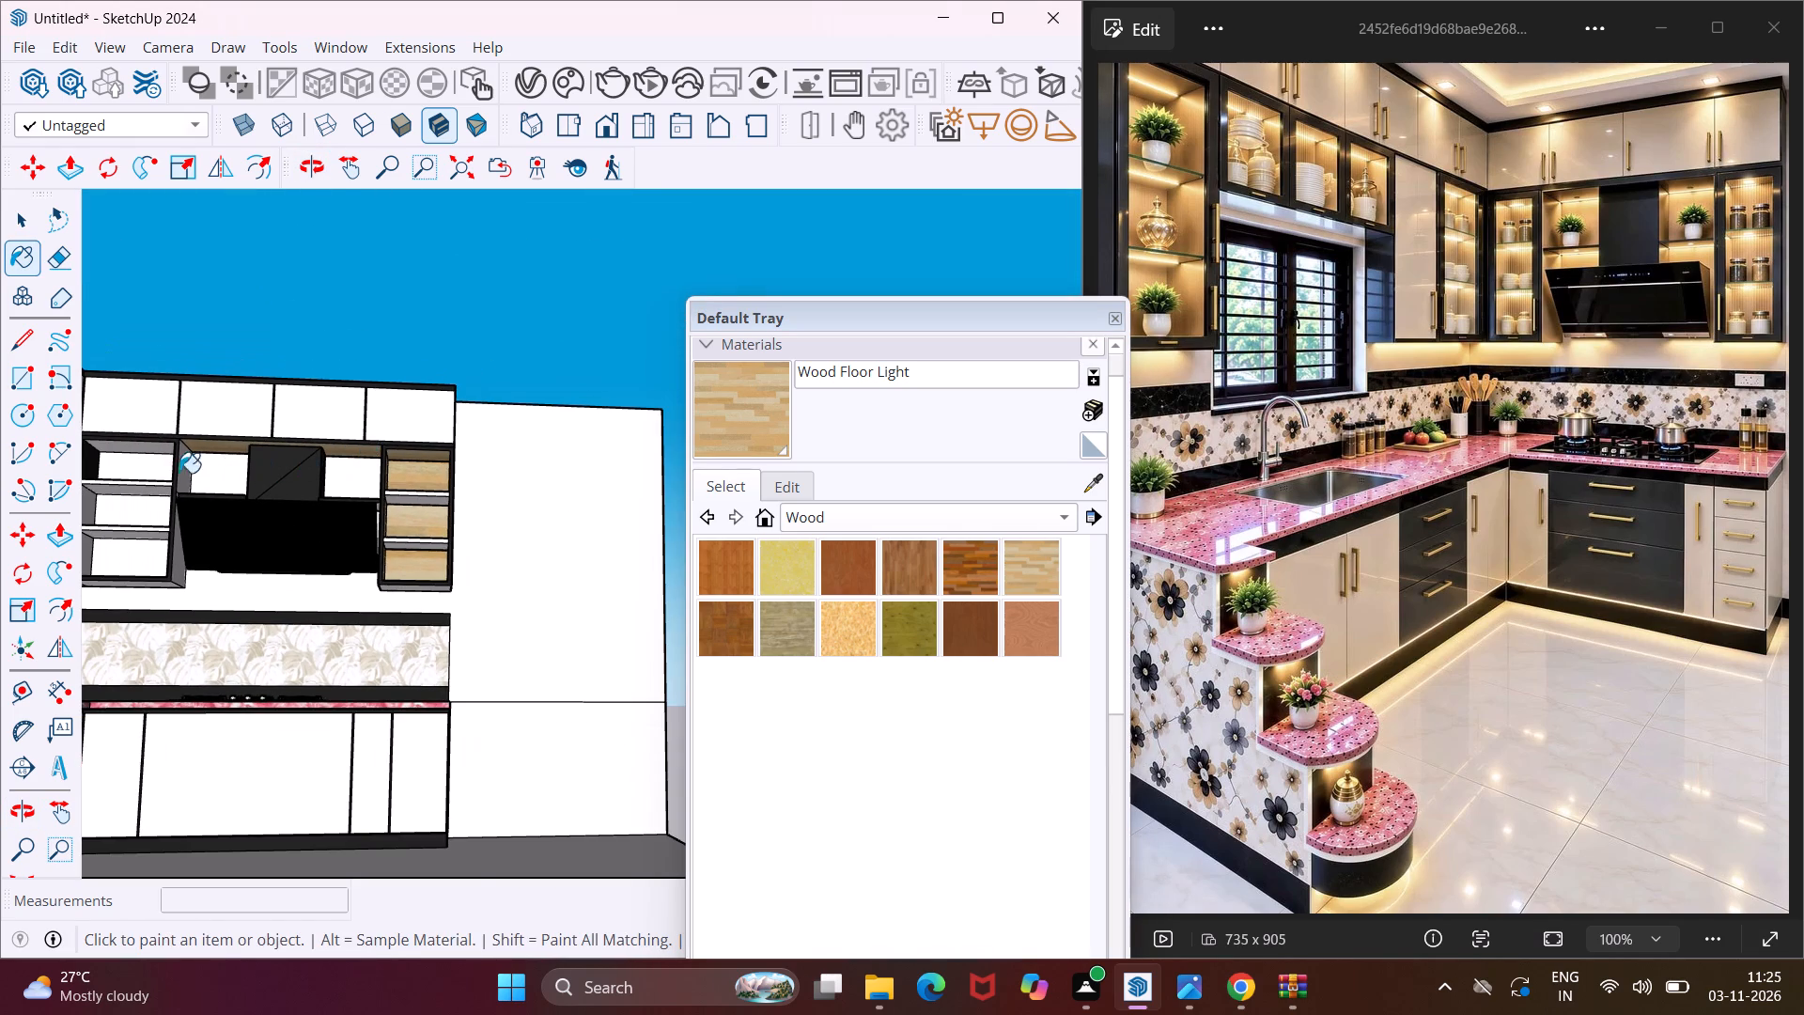
Paint the back, ceiling and hood-side wall of the top niche in the corner-side open unit with Wood Floor Light.
scroll(151, 470, "up", 6)
left_click(141, 465)
middle_click_drag(141, 465, 272, 494)
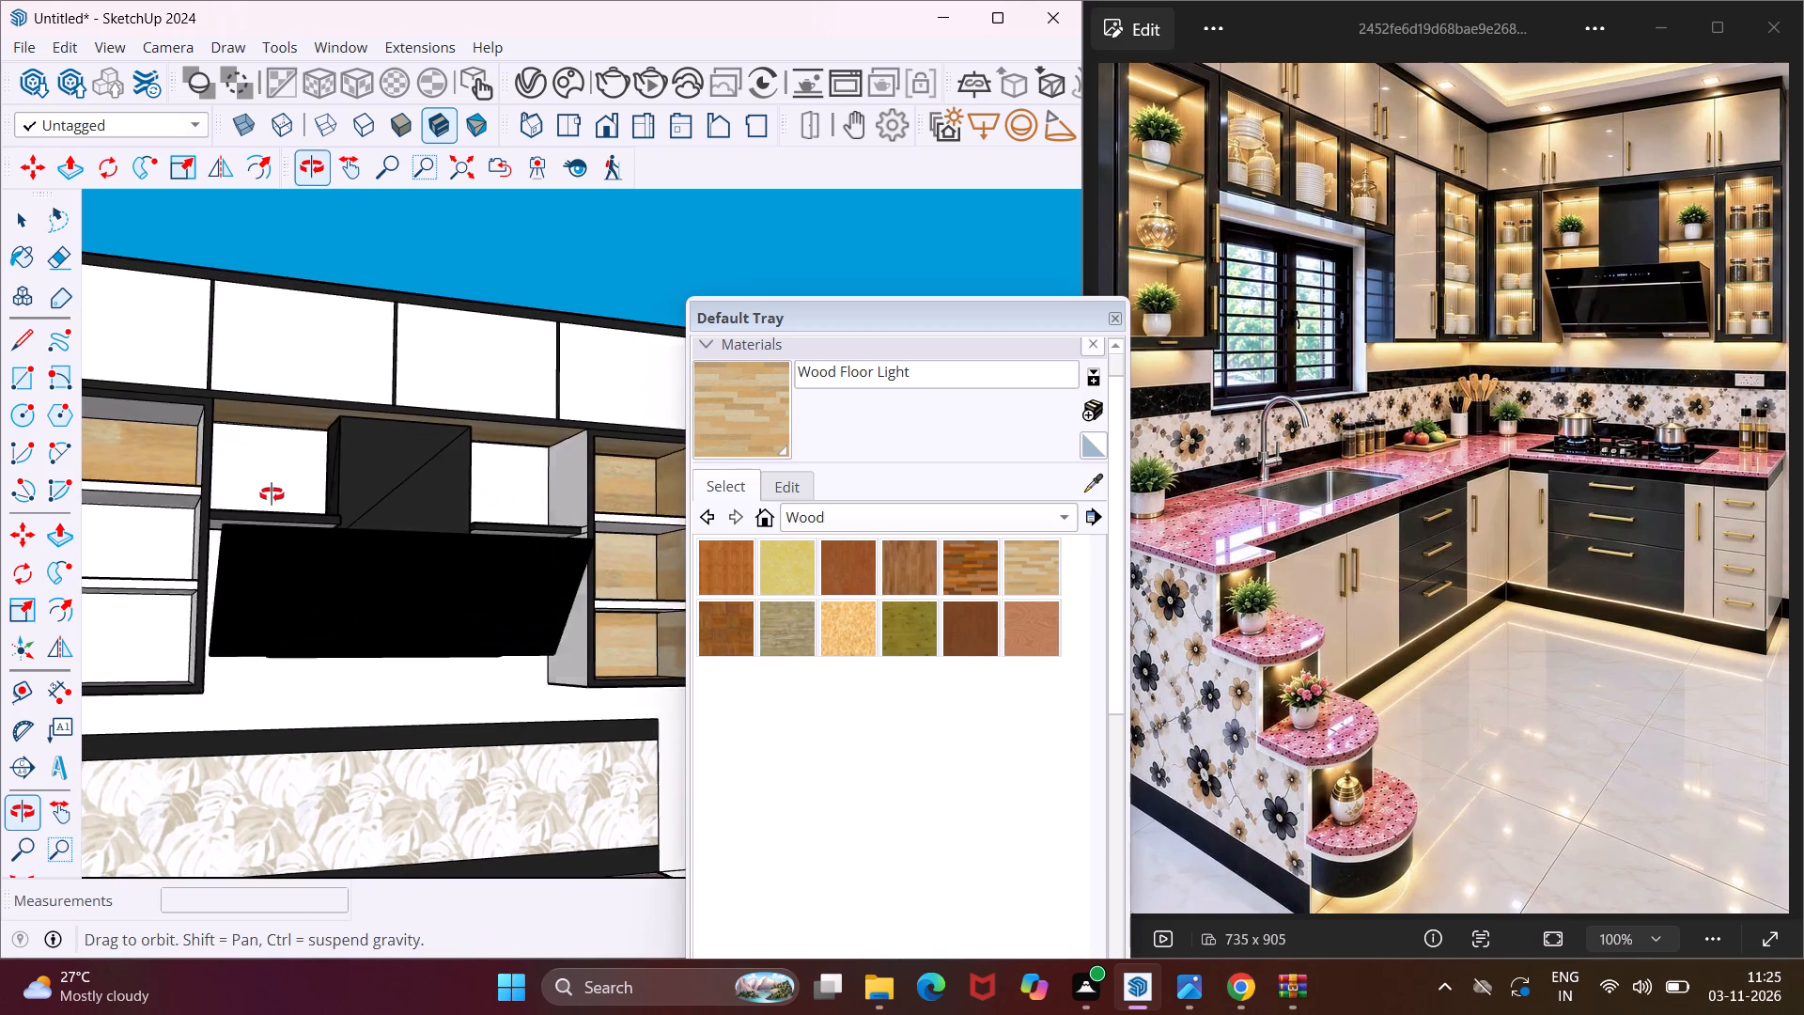
middle_click_drag(272, 494, 273, 494)
scroll(278, 479, "down", 4)
scroll(166, 455, "up", 7)
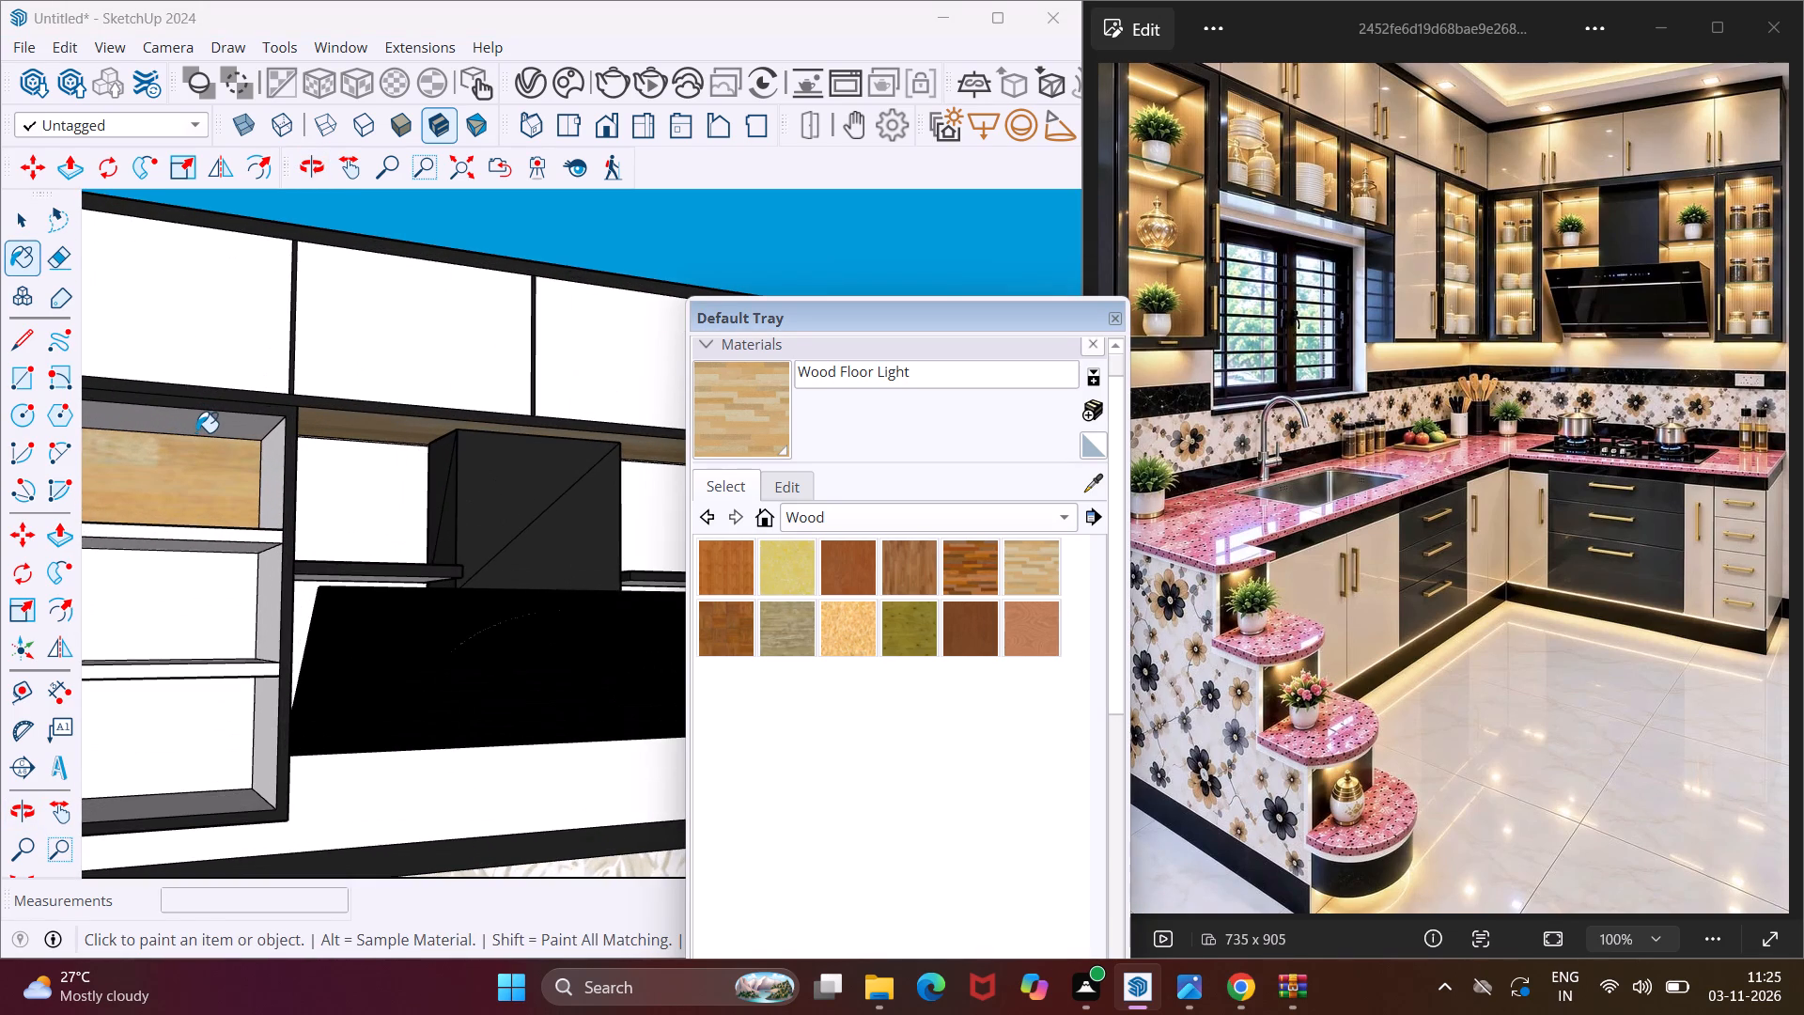
left_click(196, 432)
left_click(270, 459)
Paint the corner-side walls of that unit's top and middle niches, plus the middle niche's back, with Wood Floor Light.
scroll(241, 474, "down", 6)
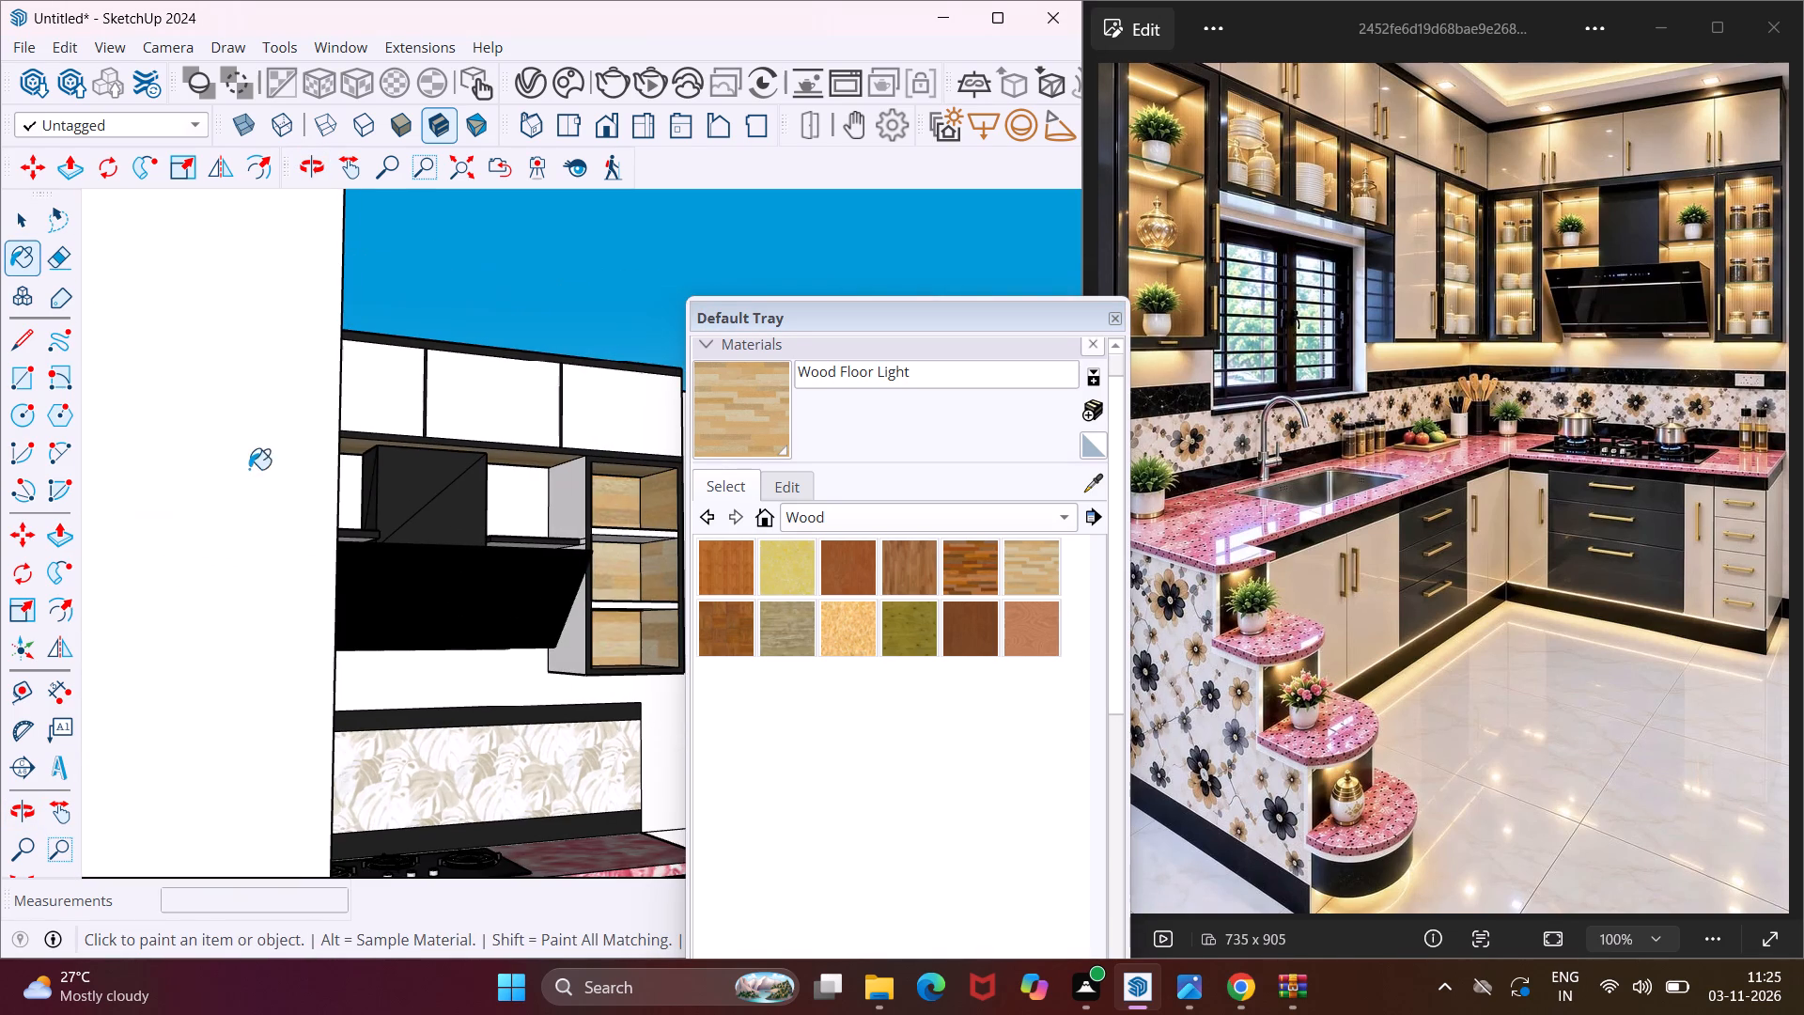
middle_click_drag(443, 461, 147, 569)
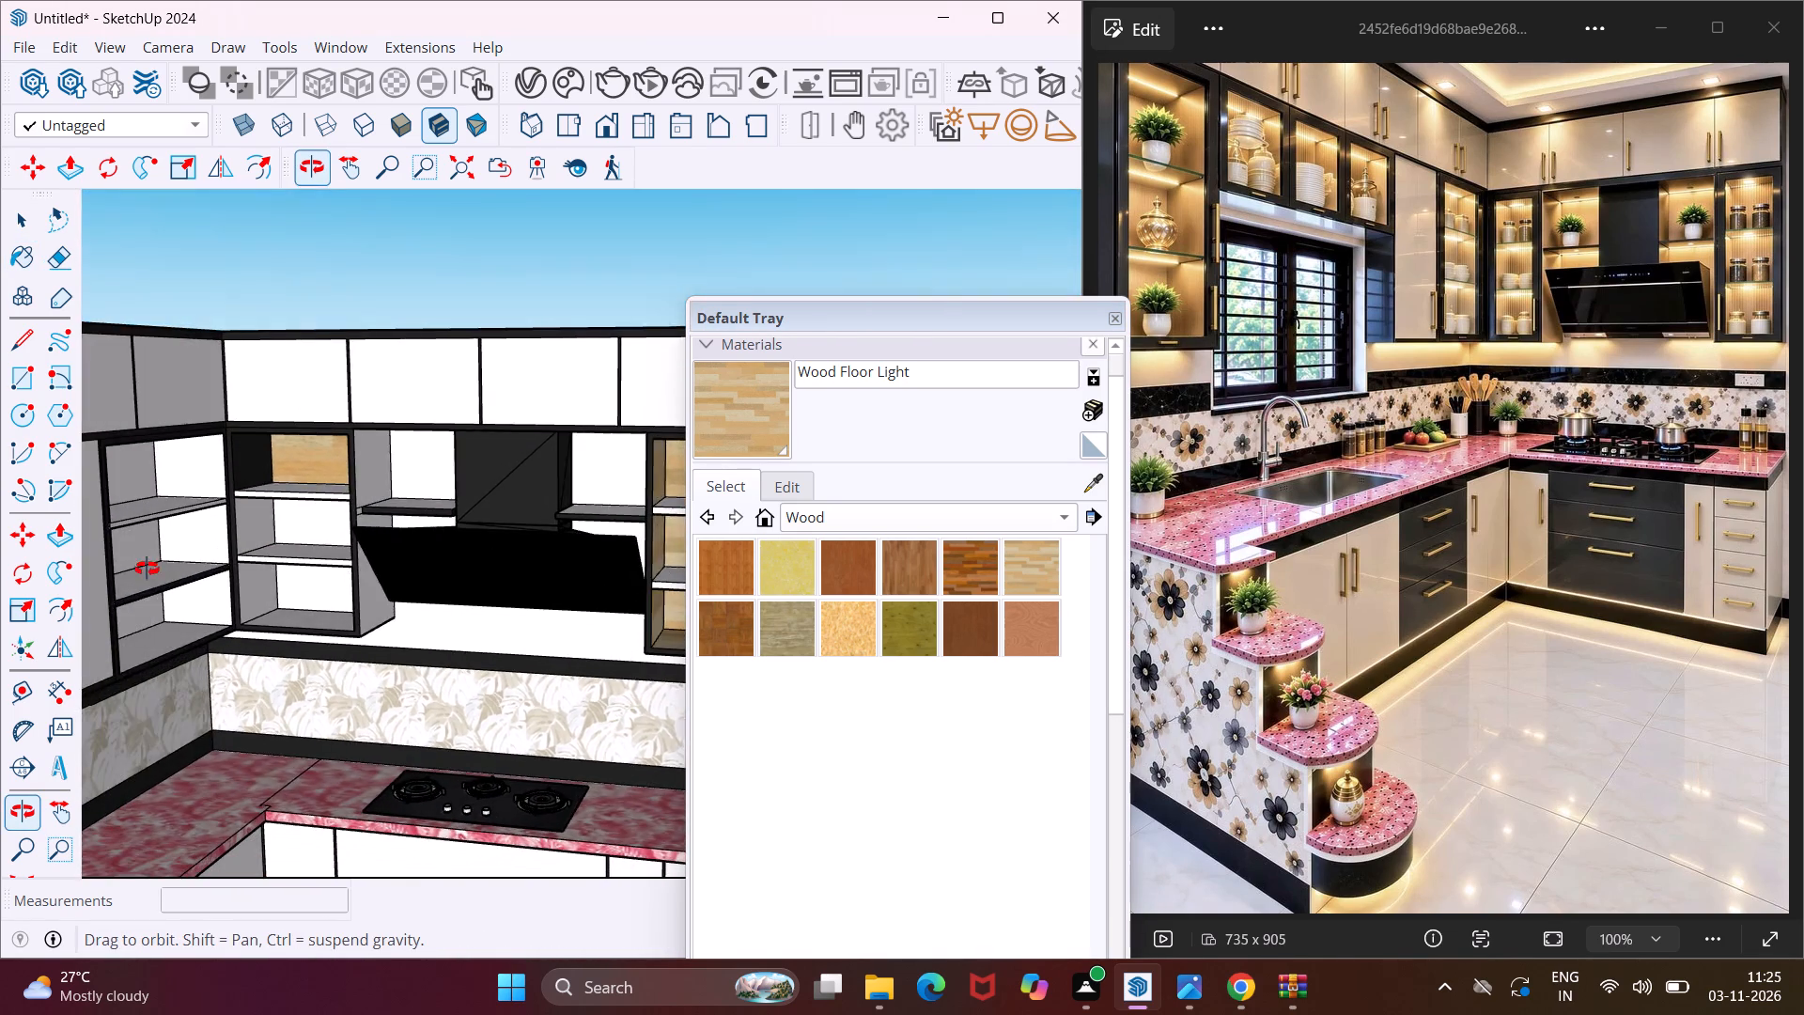
middle_click_drag(147, 569, 145, 569)
scroll(251, 487, "up", 4)
left_click(249, 467)
left_click(247, 525)
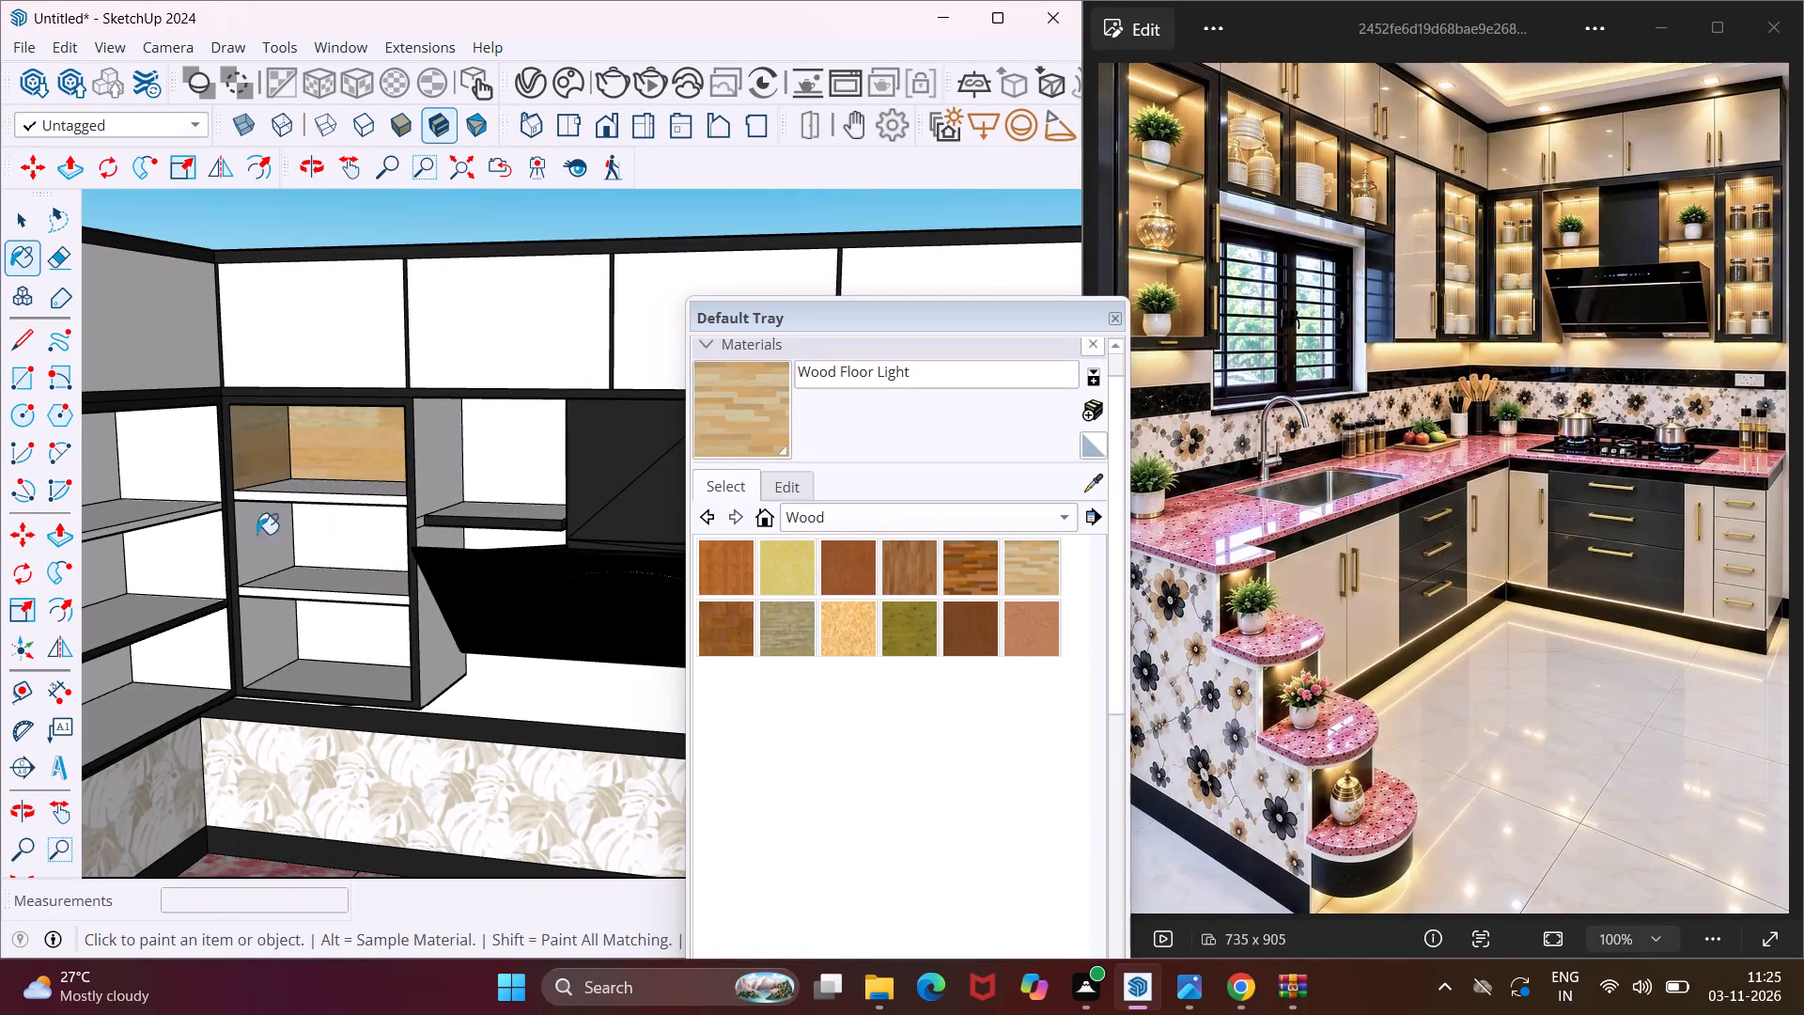
left_click(319, 529)
Paint the bottom niche's back, floor and both side walls, plus the middle niche's hood-side wall, with Wood Floor Light.
middle_click_drag(319, 530, 419, 516)
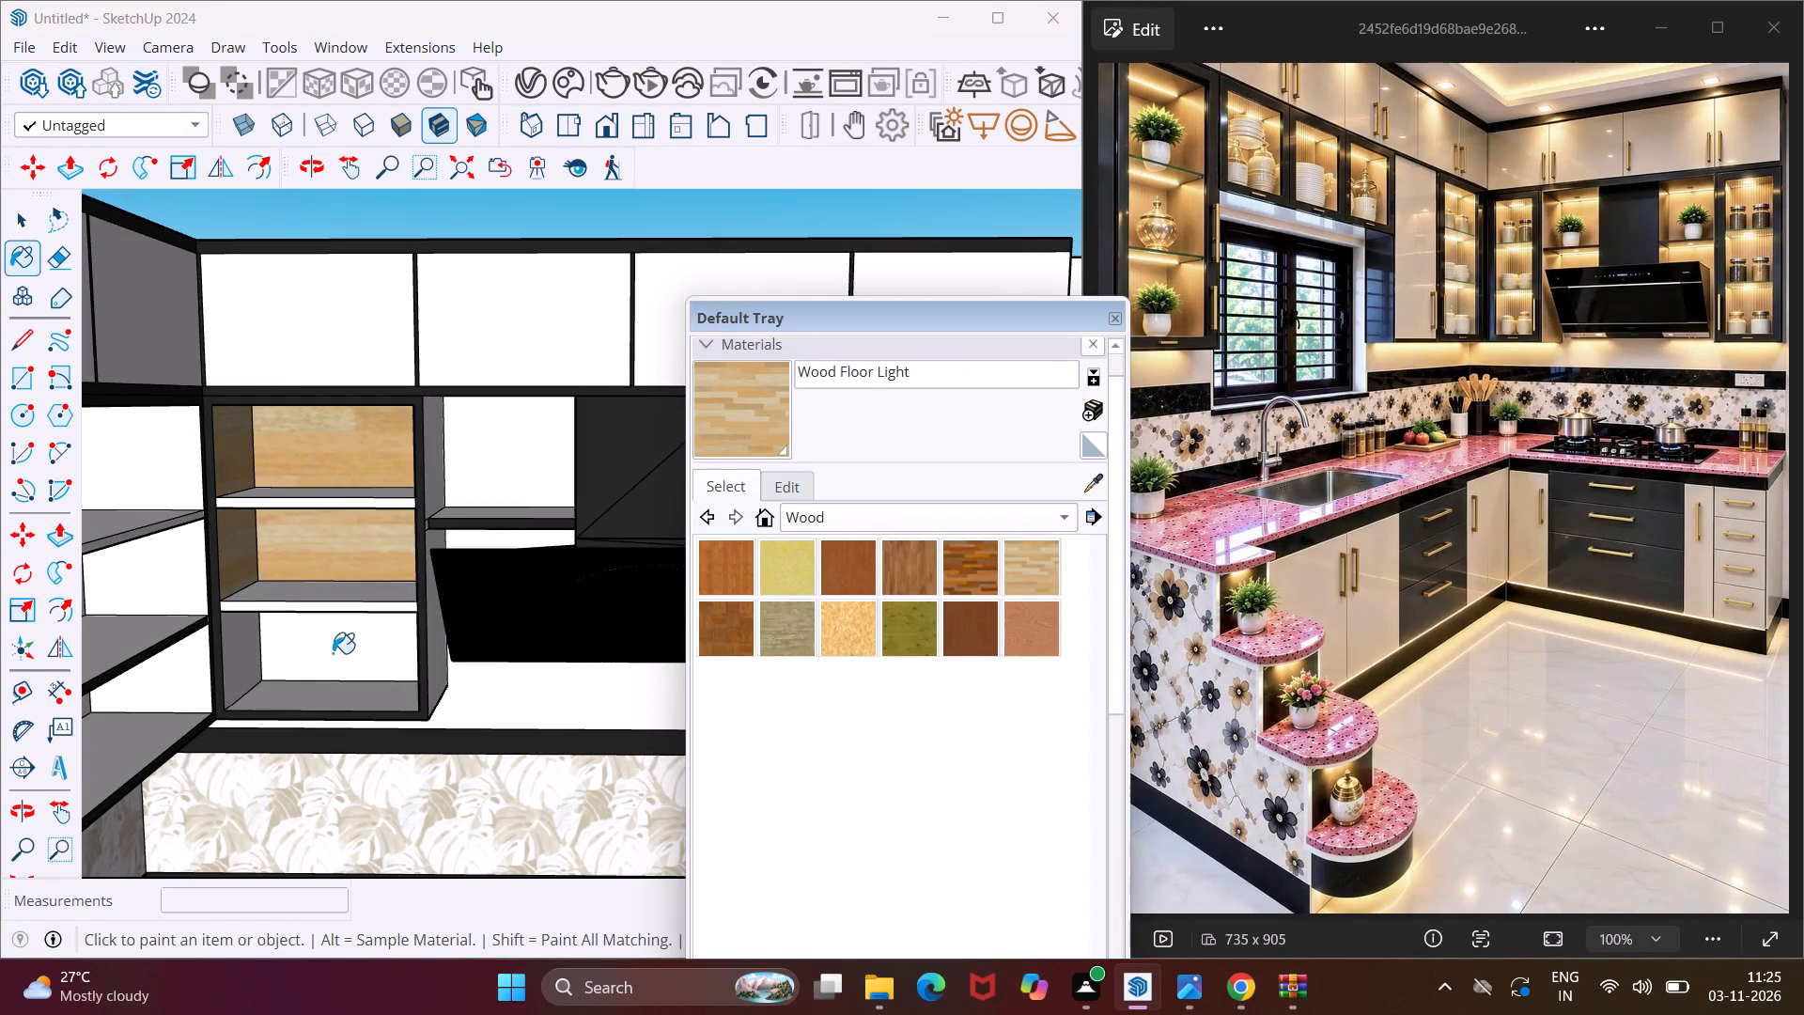
left_click(333, 652)
left_click(242, 650)
left_click(311, 695)
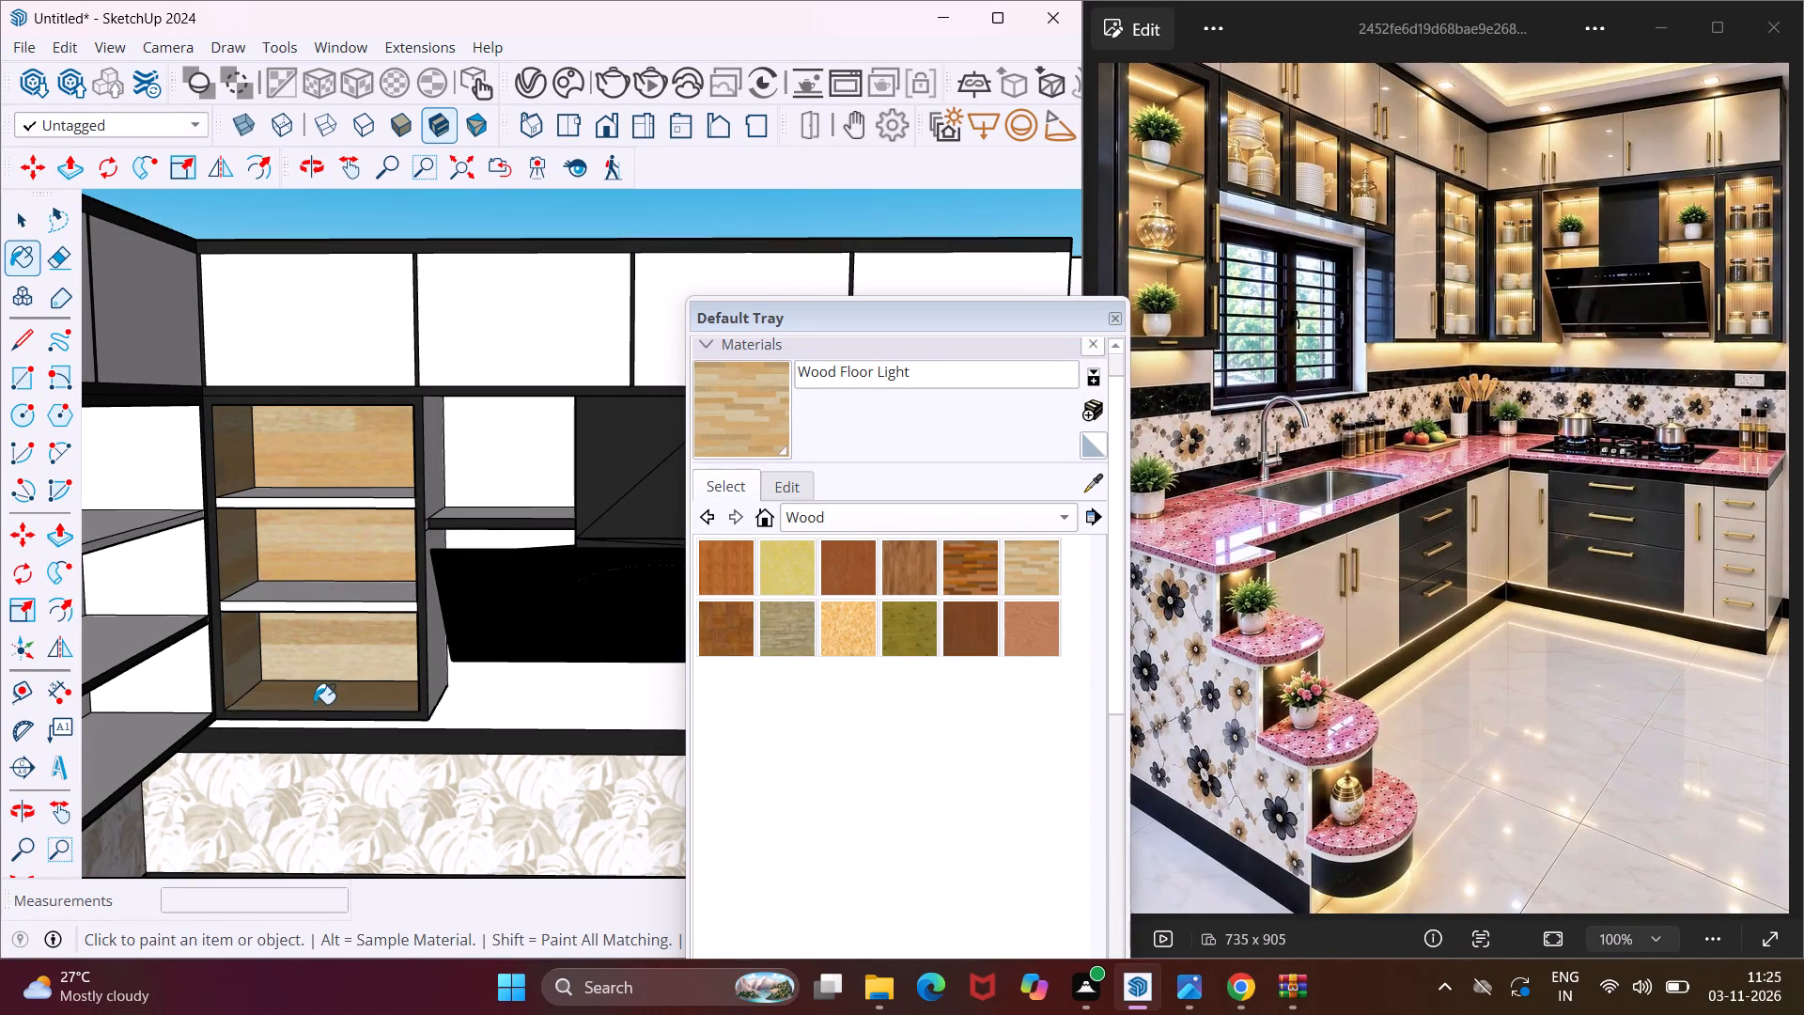
middle_click_drag(314, 704, 423, 702)
scroll(412, 586, "up", 6)
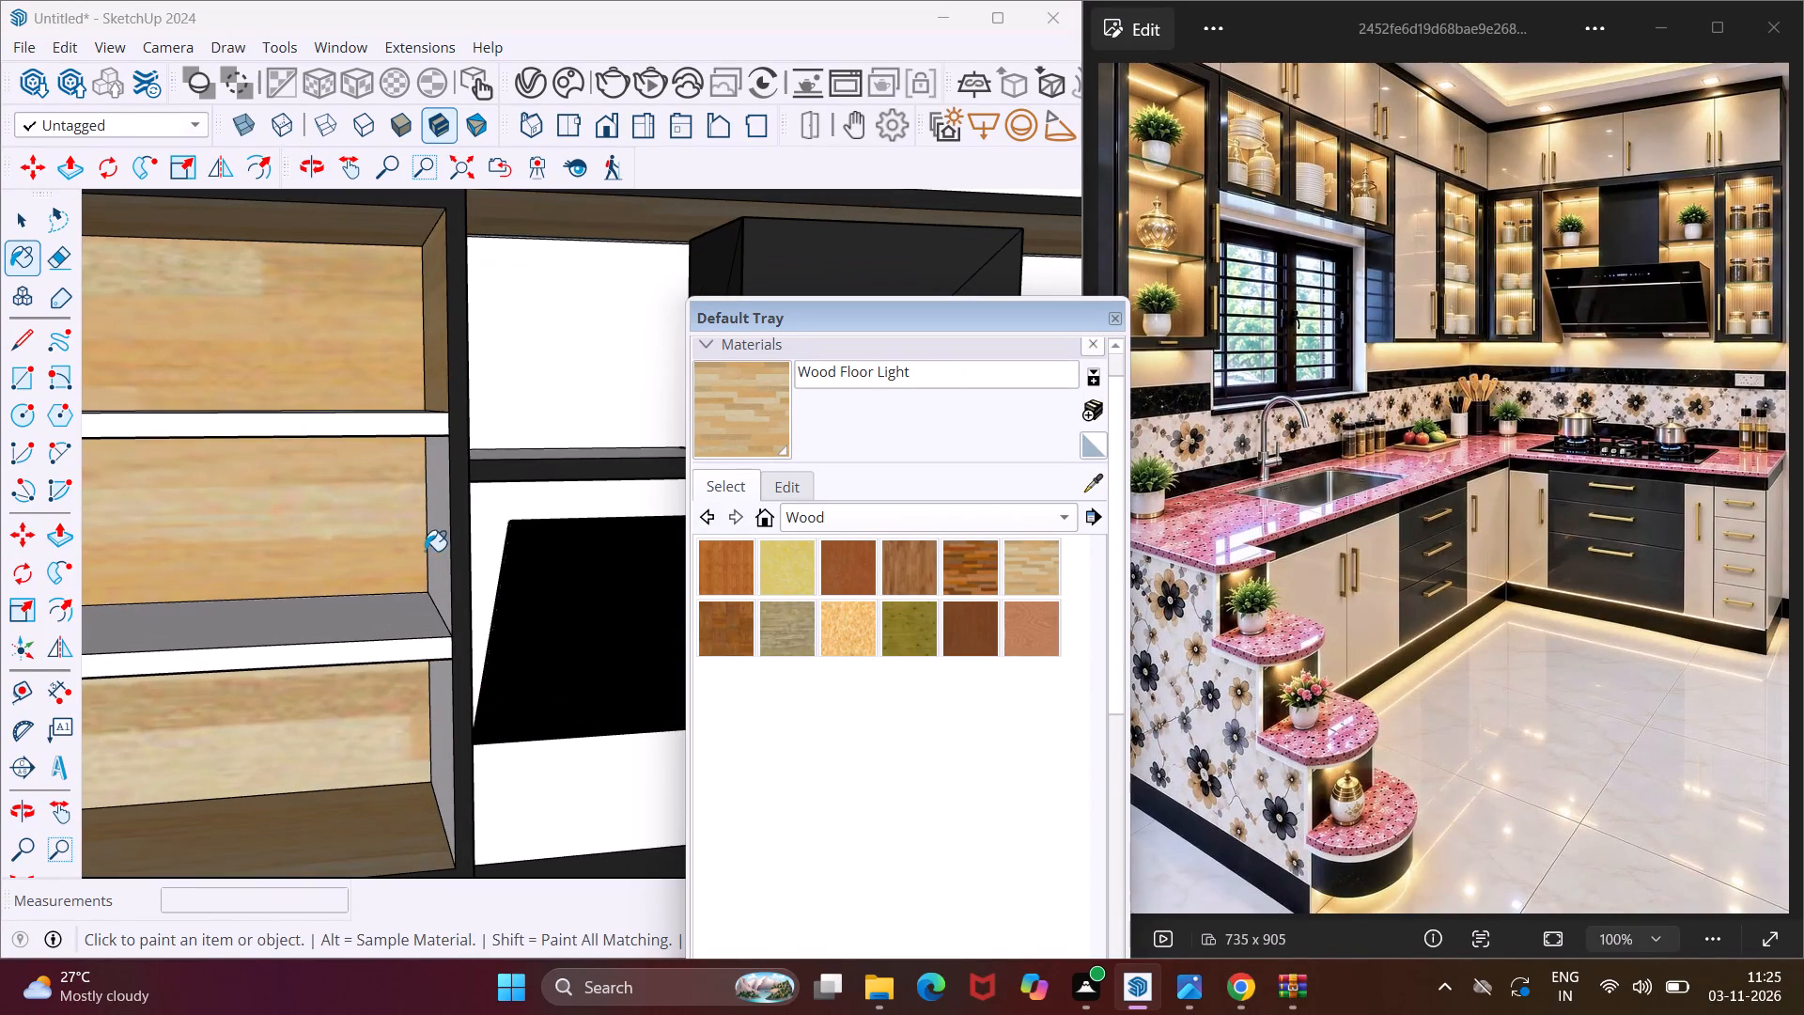
left_click(438, 539)
left_click(434, 714)
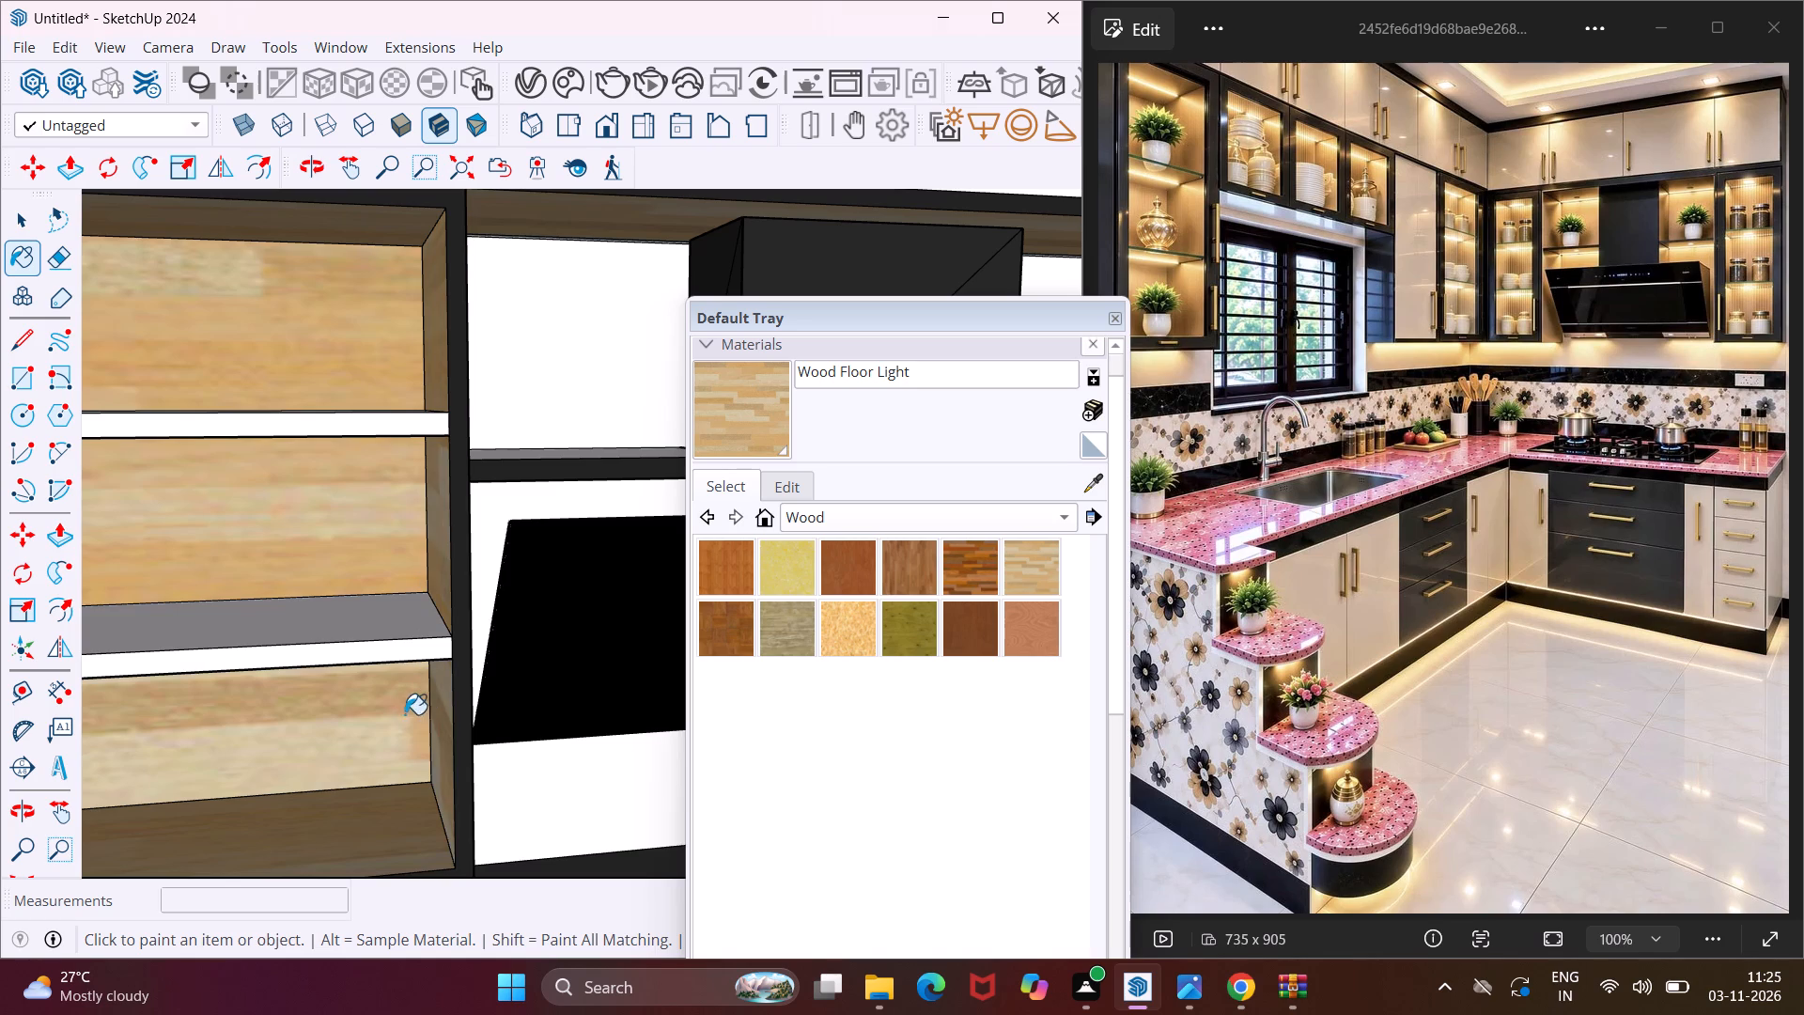
Paint the wall behind the range hood and the corner-side open unit's side panel facing the hood with Wood Floor Light.
scroll(366, 705, "down", 9)
scroll(349, 597, "down", 9)
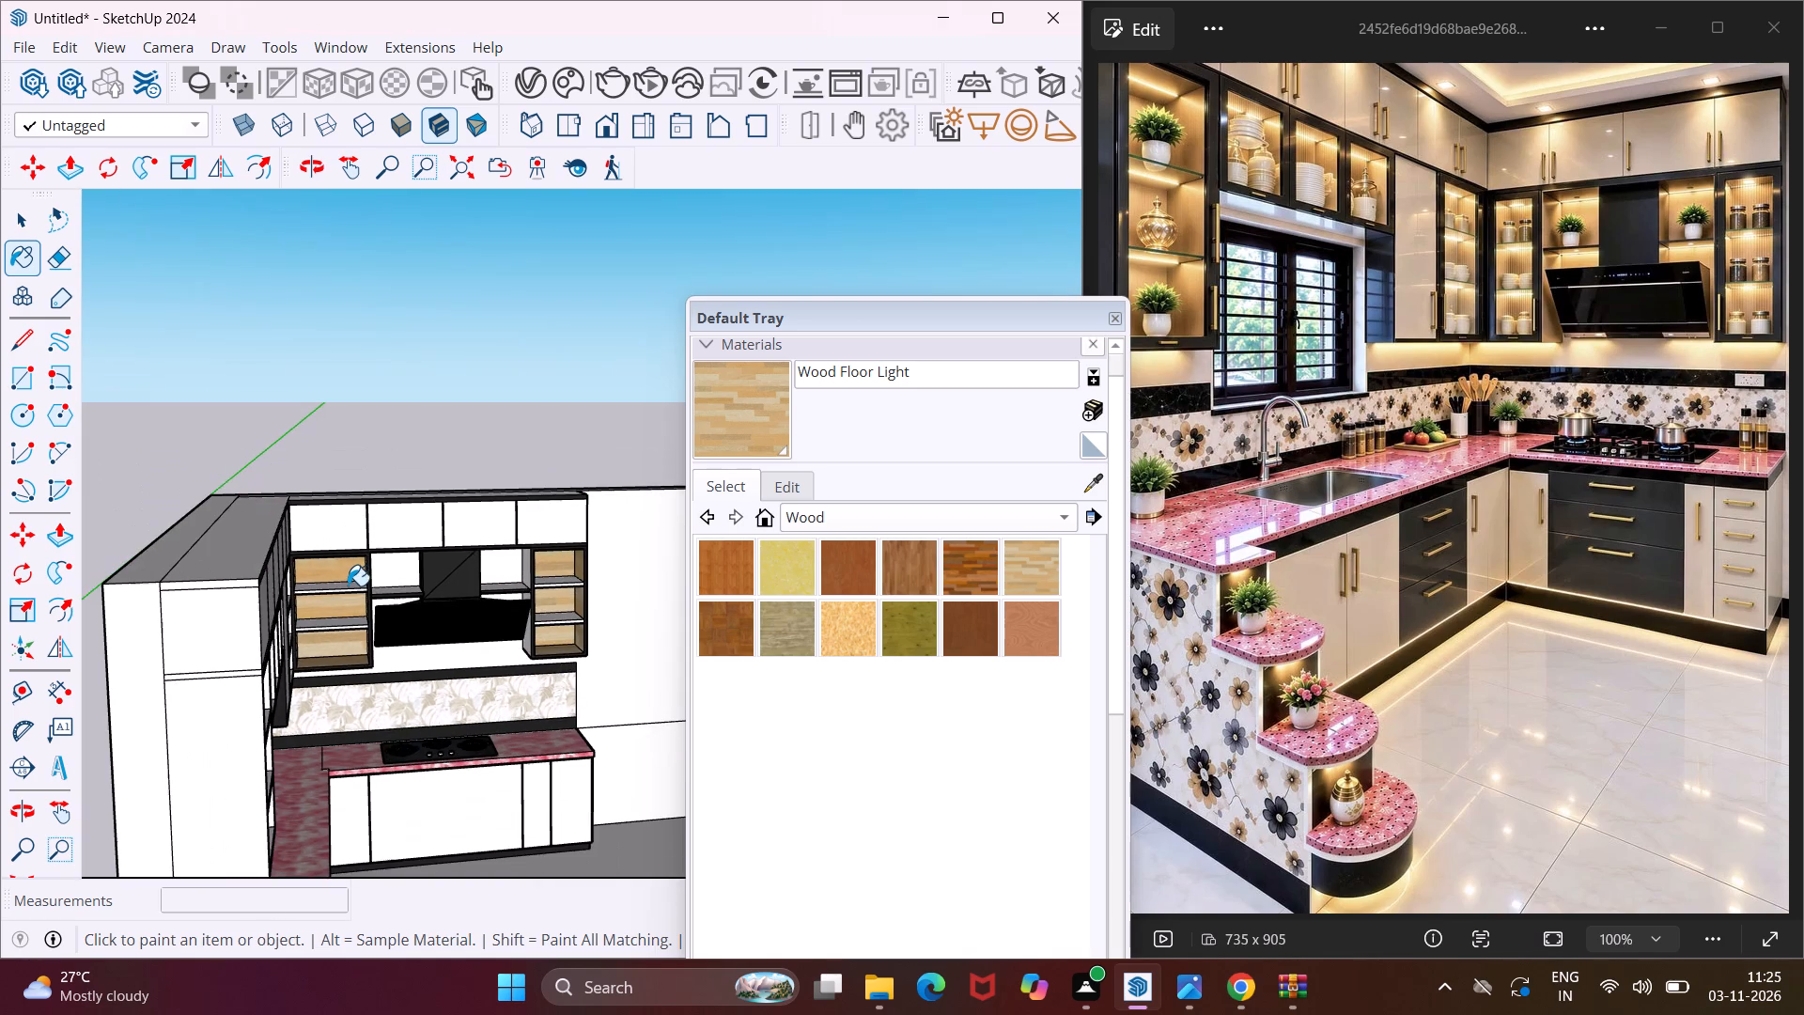
scroll(434, 572, "up", 3)
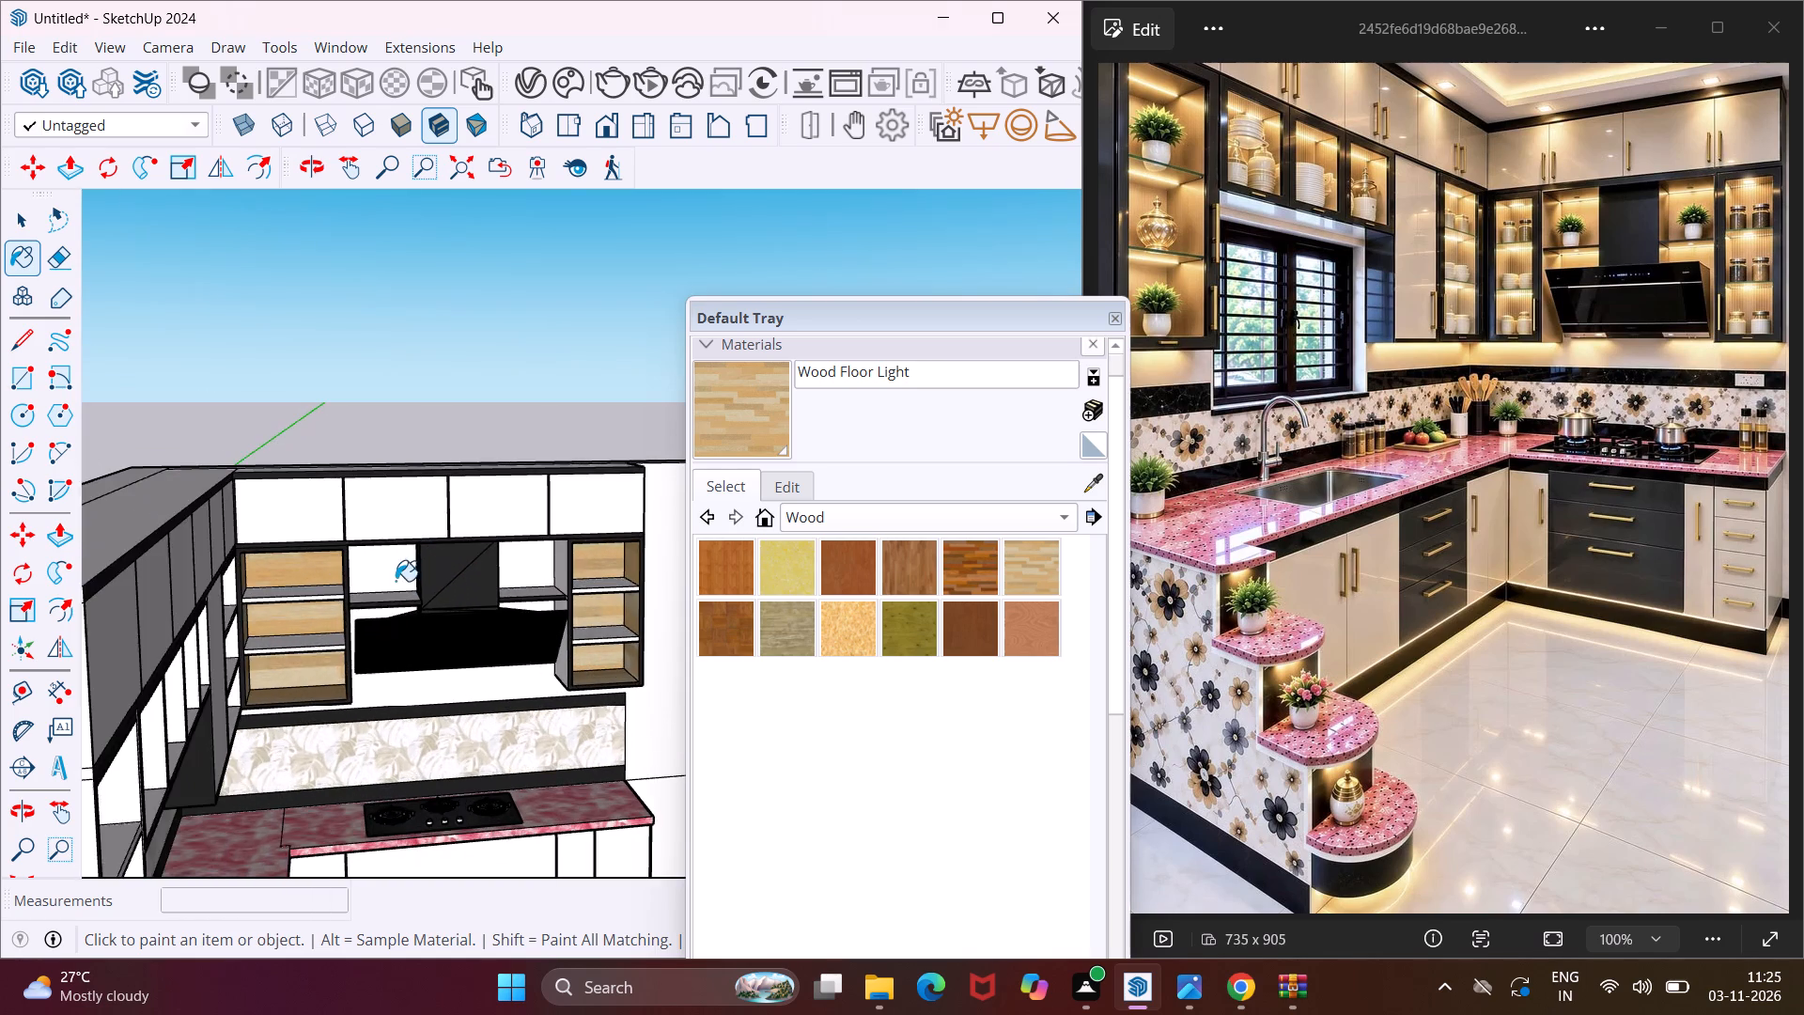
scroll(396, 581, "up", 10)
left_click(381, 579)
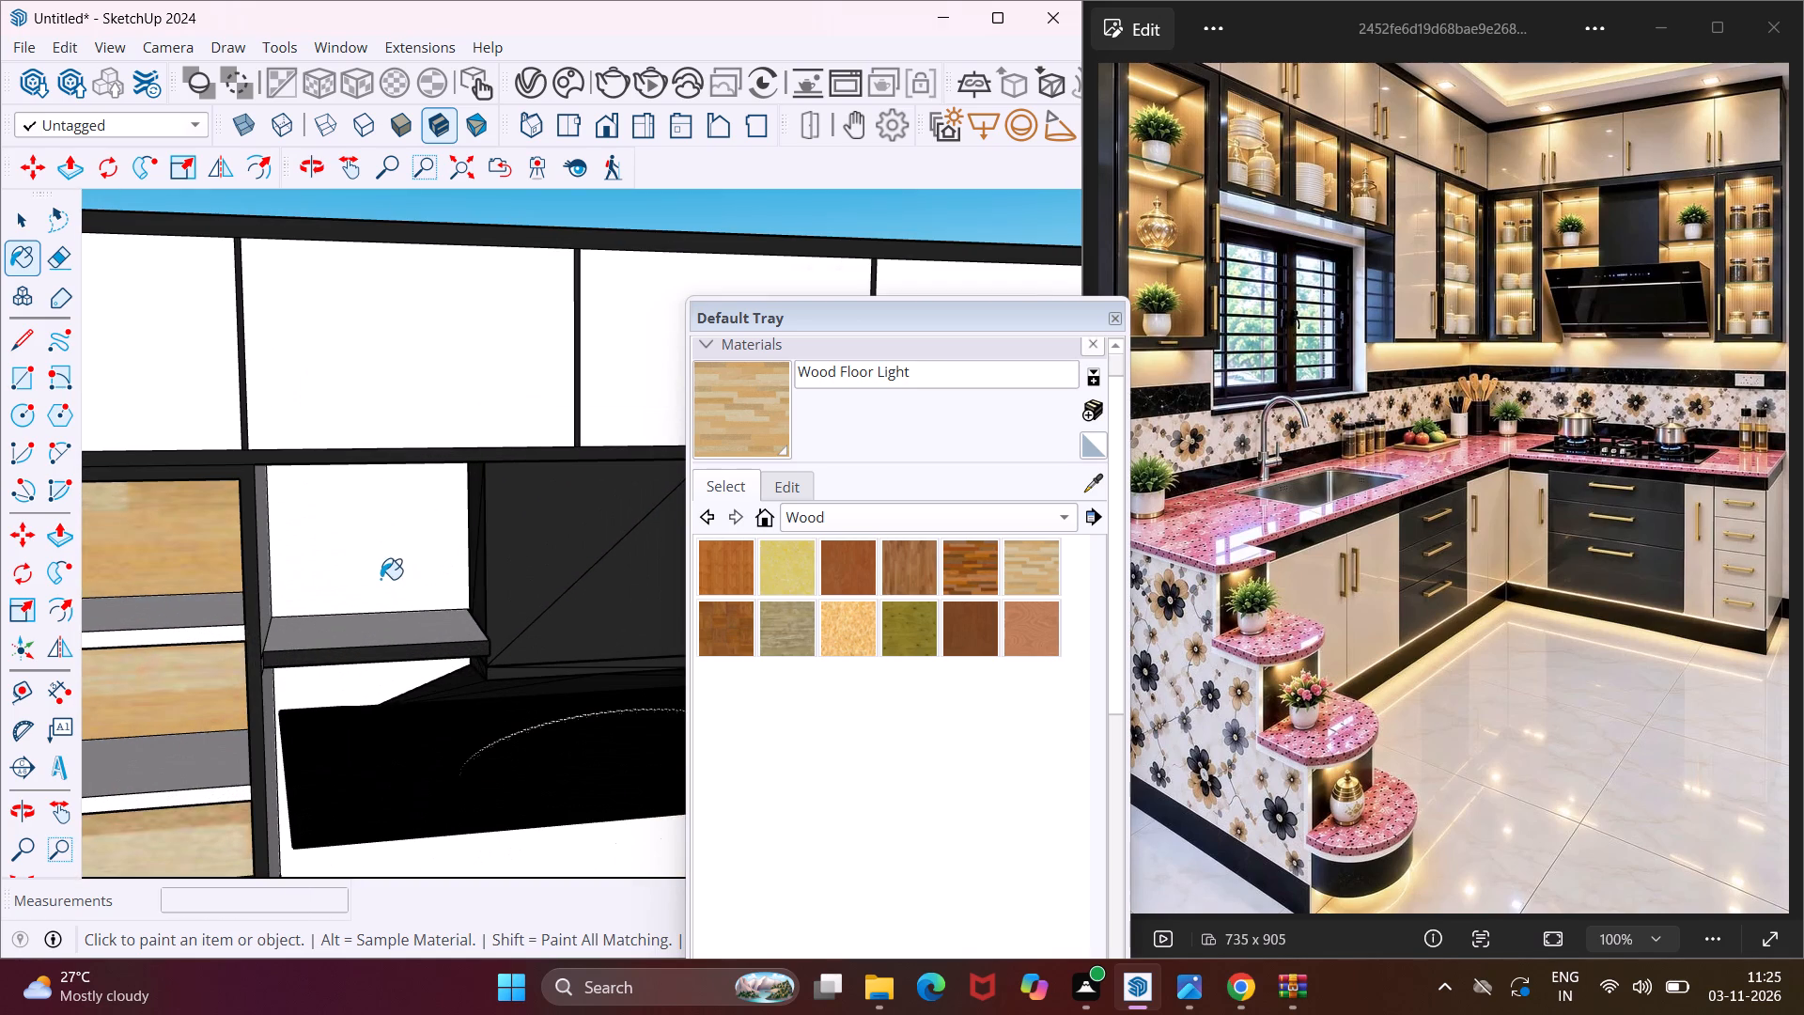
middle_click_drag(346, 568, 247, 554)
left_click(246, 554)
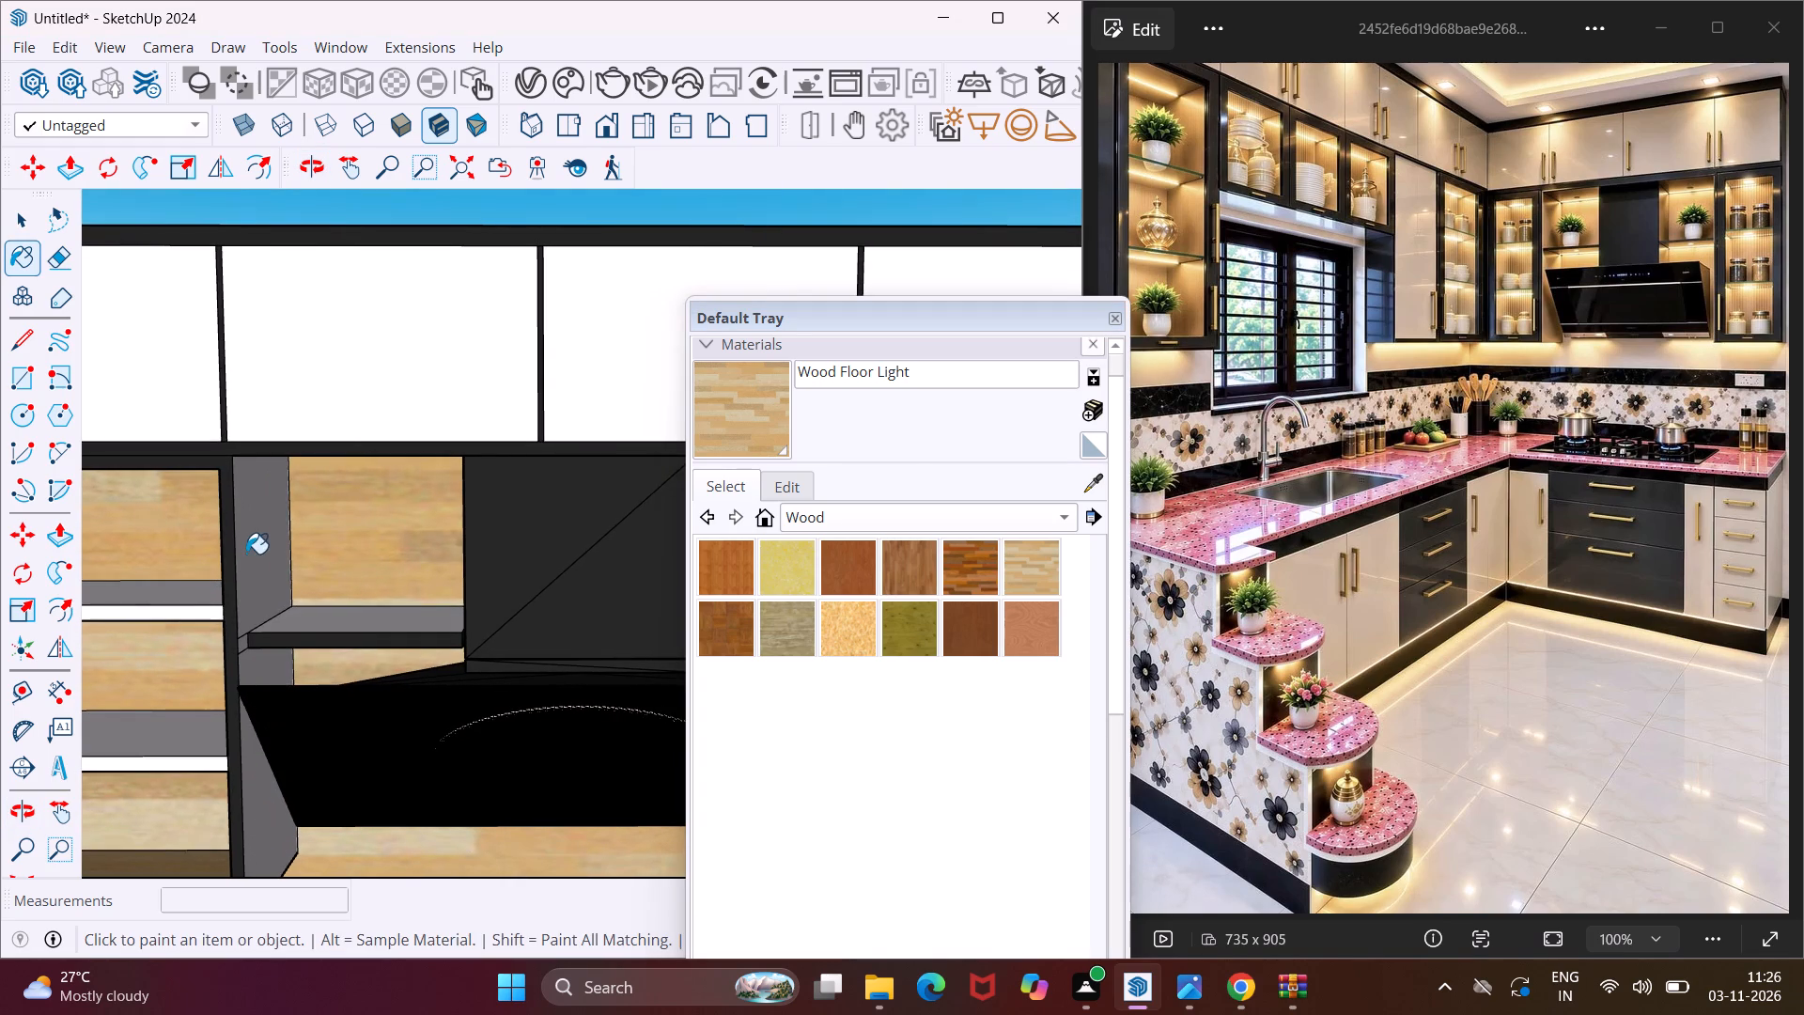
scroll(304, 523, "down", 3)
scroll(262, 605, "up", 7)
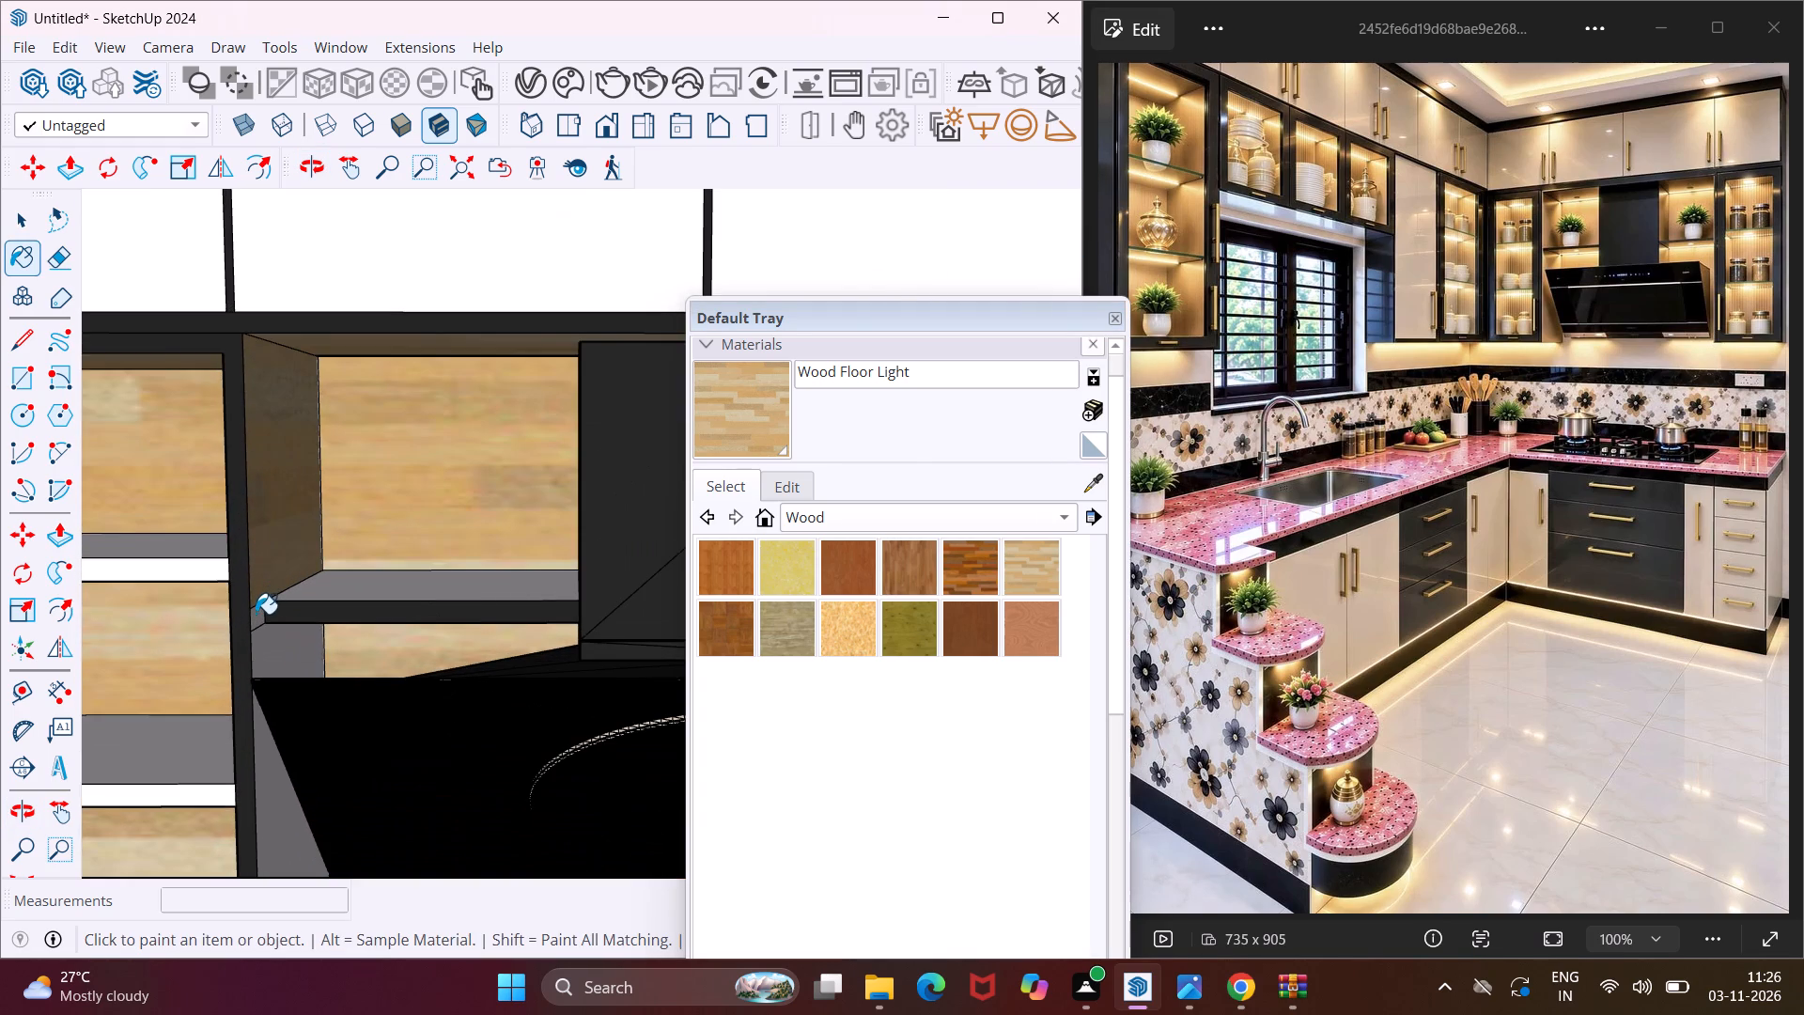
left_click(256, 614)
left_click(272, 634)
Paint the window wall's exposed bands under the end open unit, under the cabinet beside the window and above the window with Wood Floor Light.
scroll(340, 476, "down", 16)
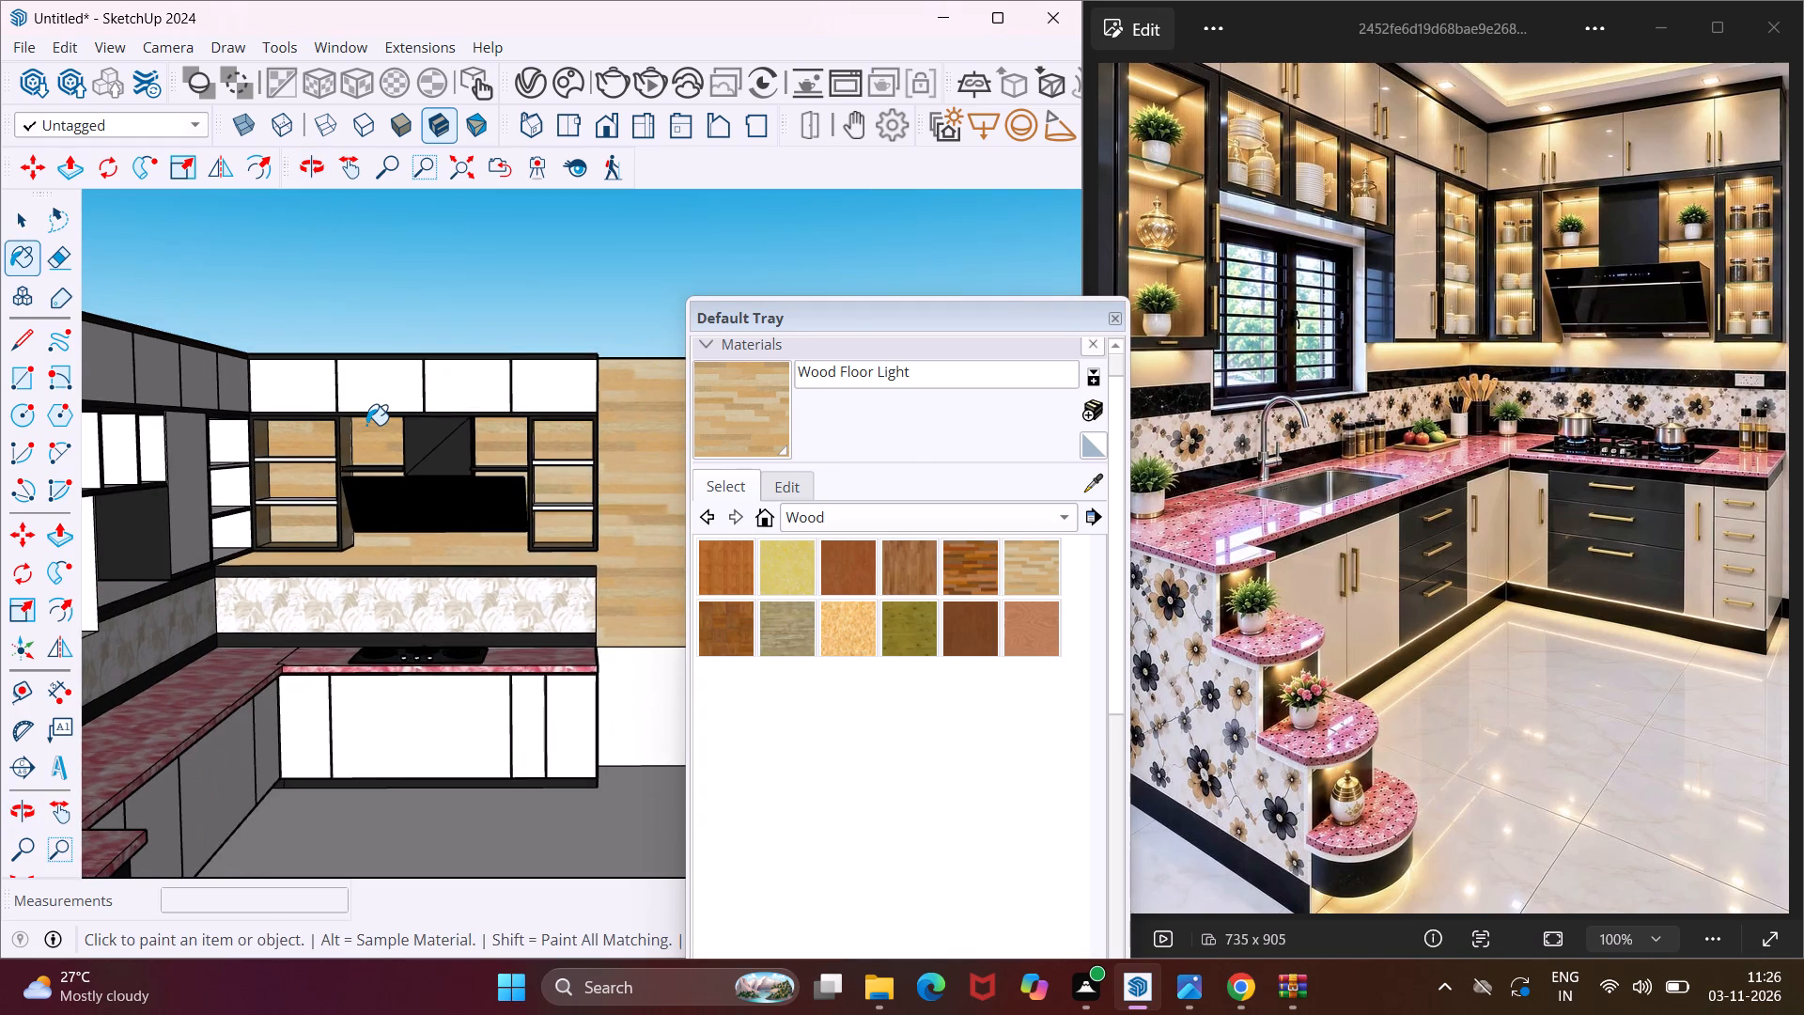
scroll(366, 425, "down", 4)
middle_click_drag(366, 425, 148, 462)
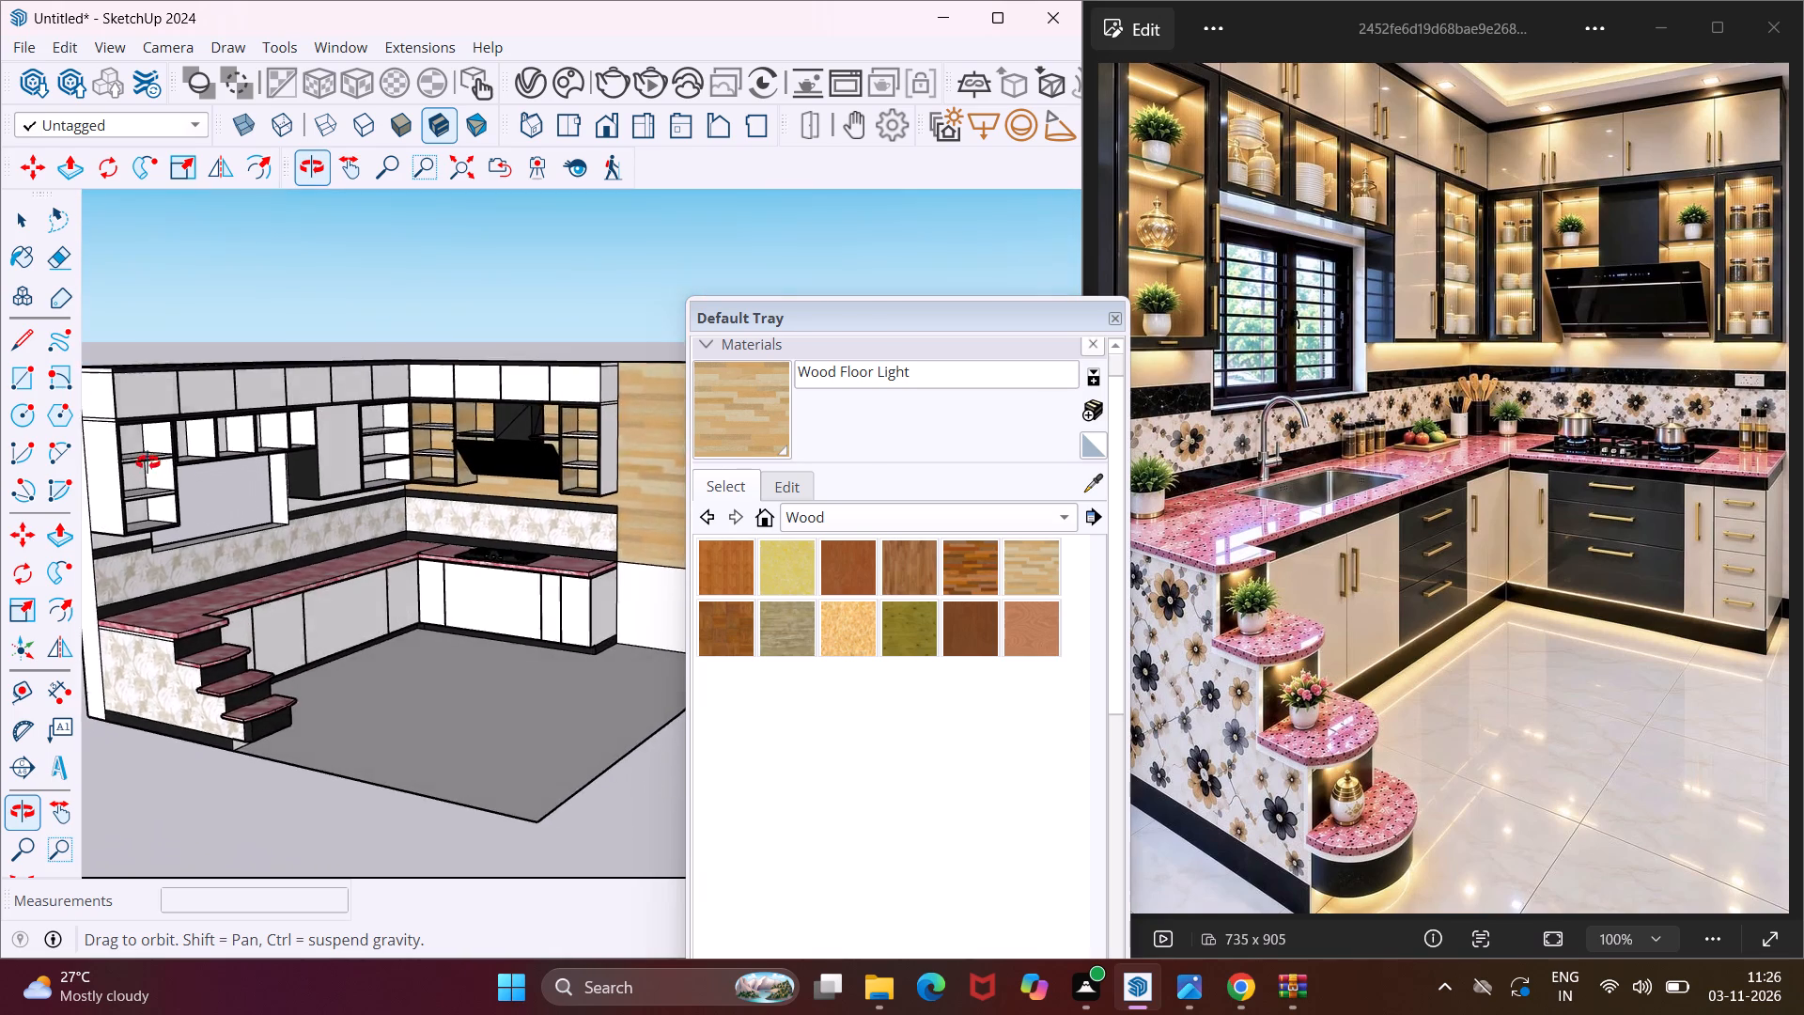
middle_click_drag(148, 462, 37, 480)
scroll(128, 569, "up", 2)
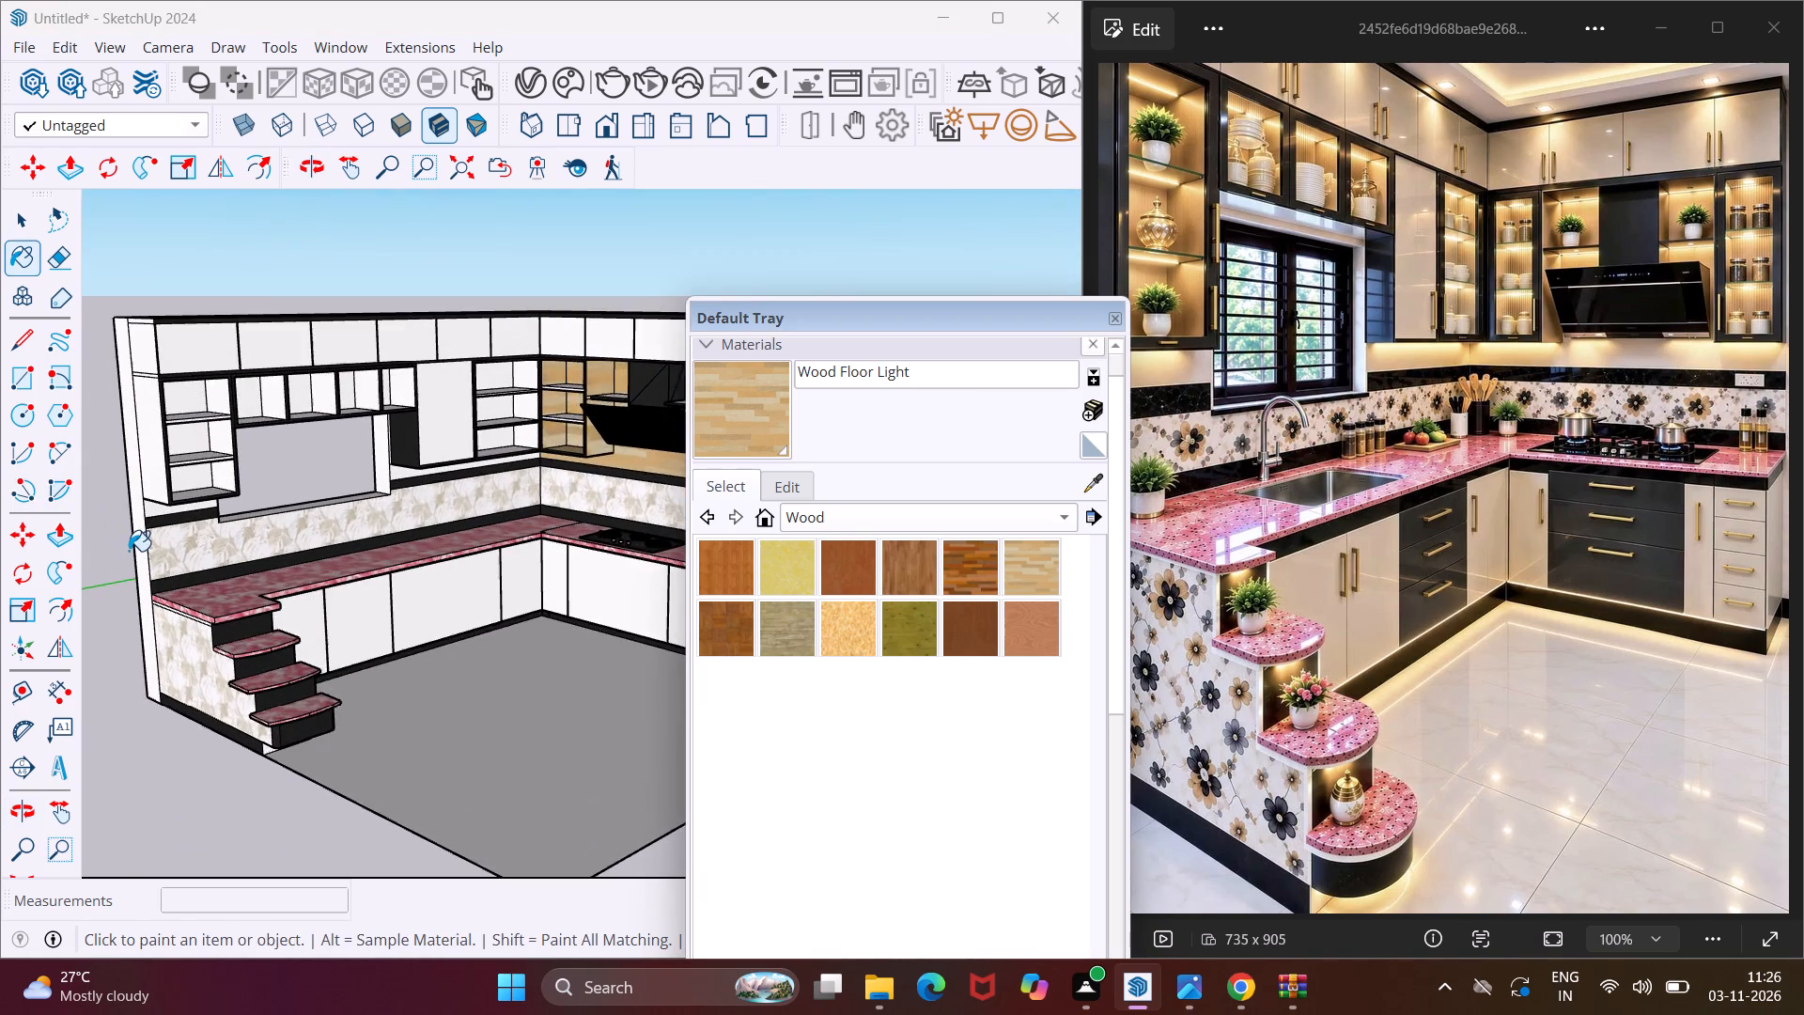
scroll(129, 551, "up", 8)
left_click(157, 497)
scroll(101, 541, "down", 2)
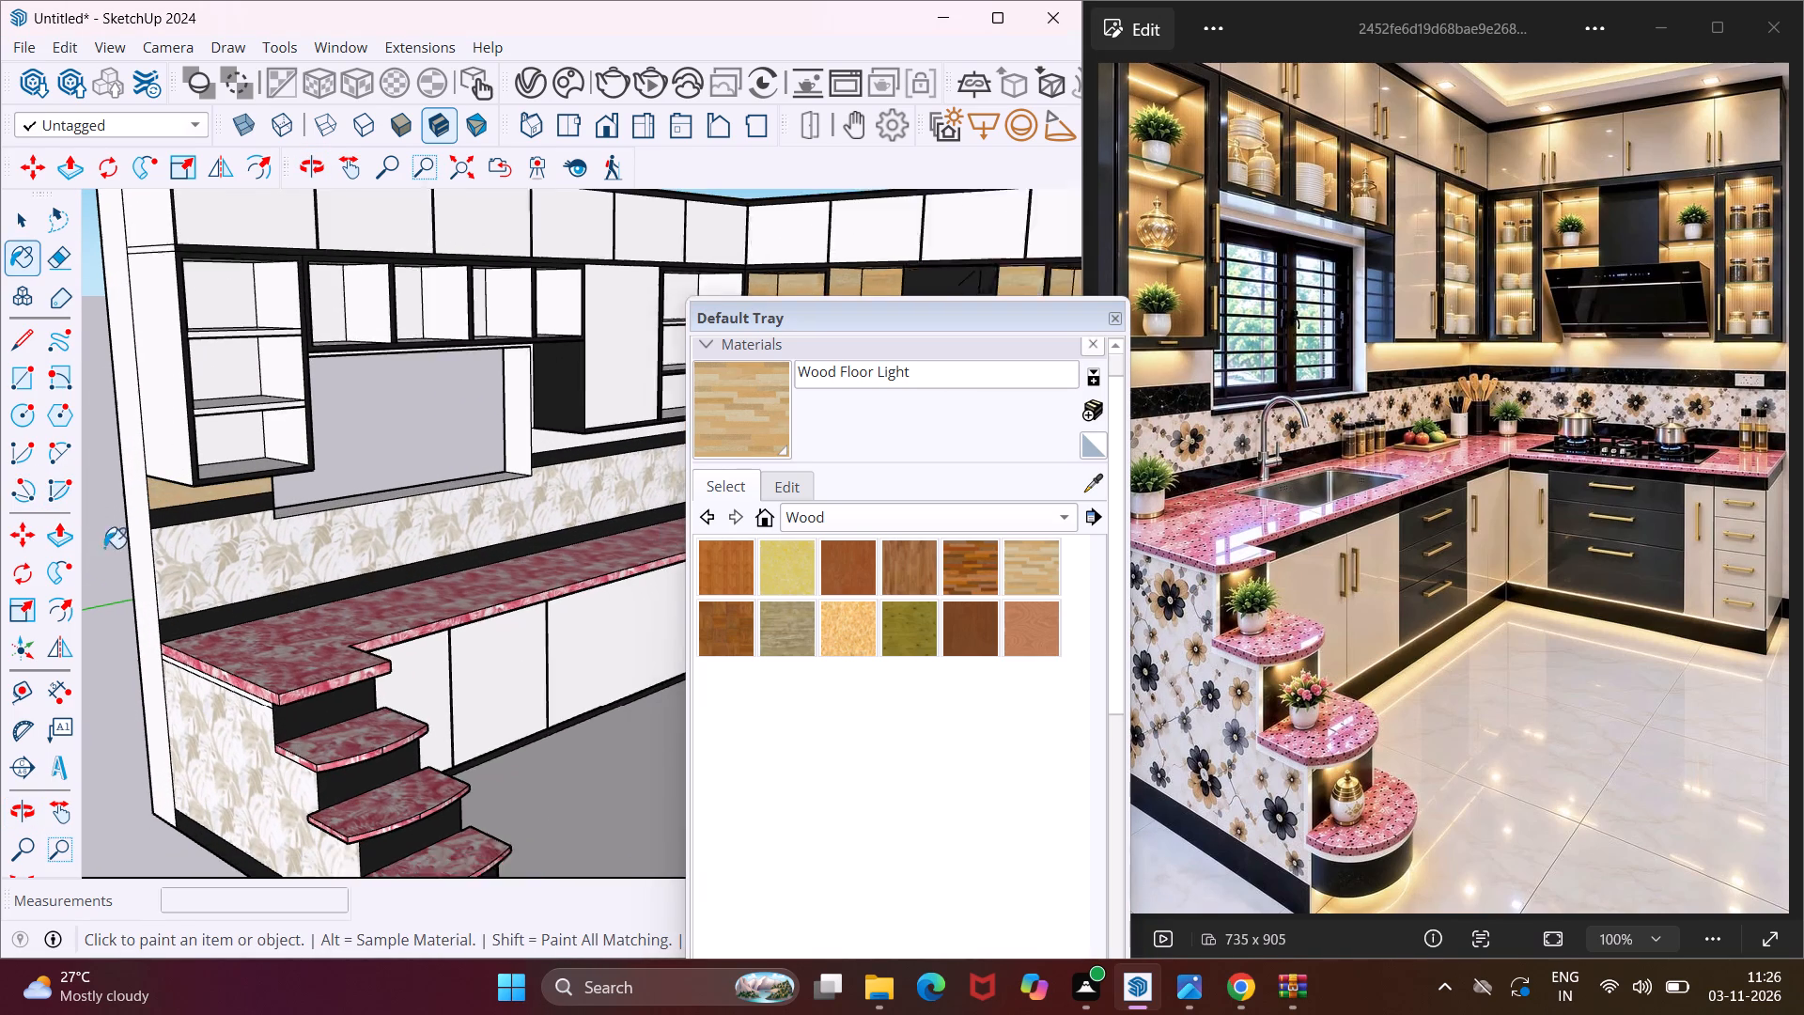
scroll(476, 477, "up", 6)
left_click(538, 438)
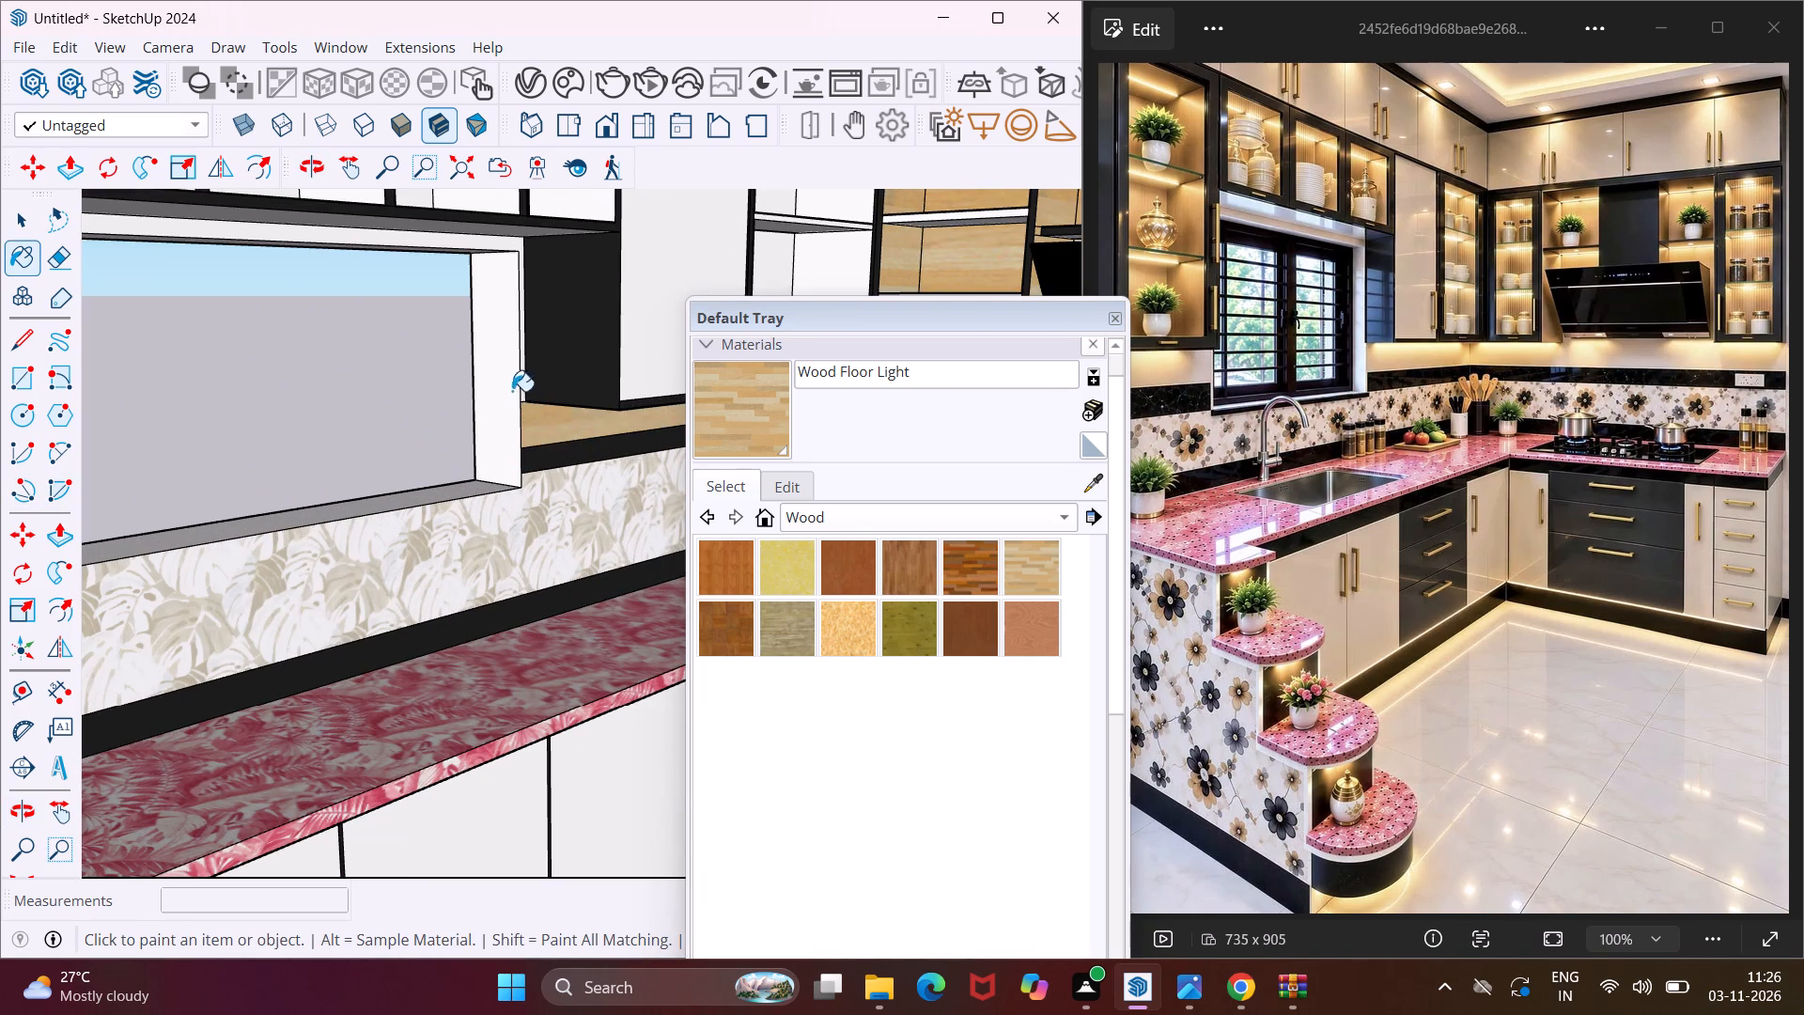
scroll(496, 255, "up", 6)
left_click(494, 246)
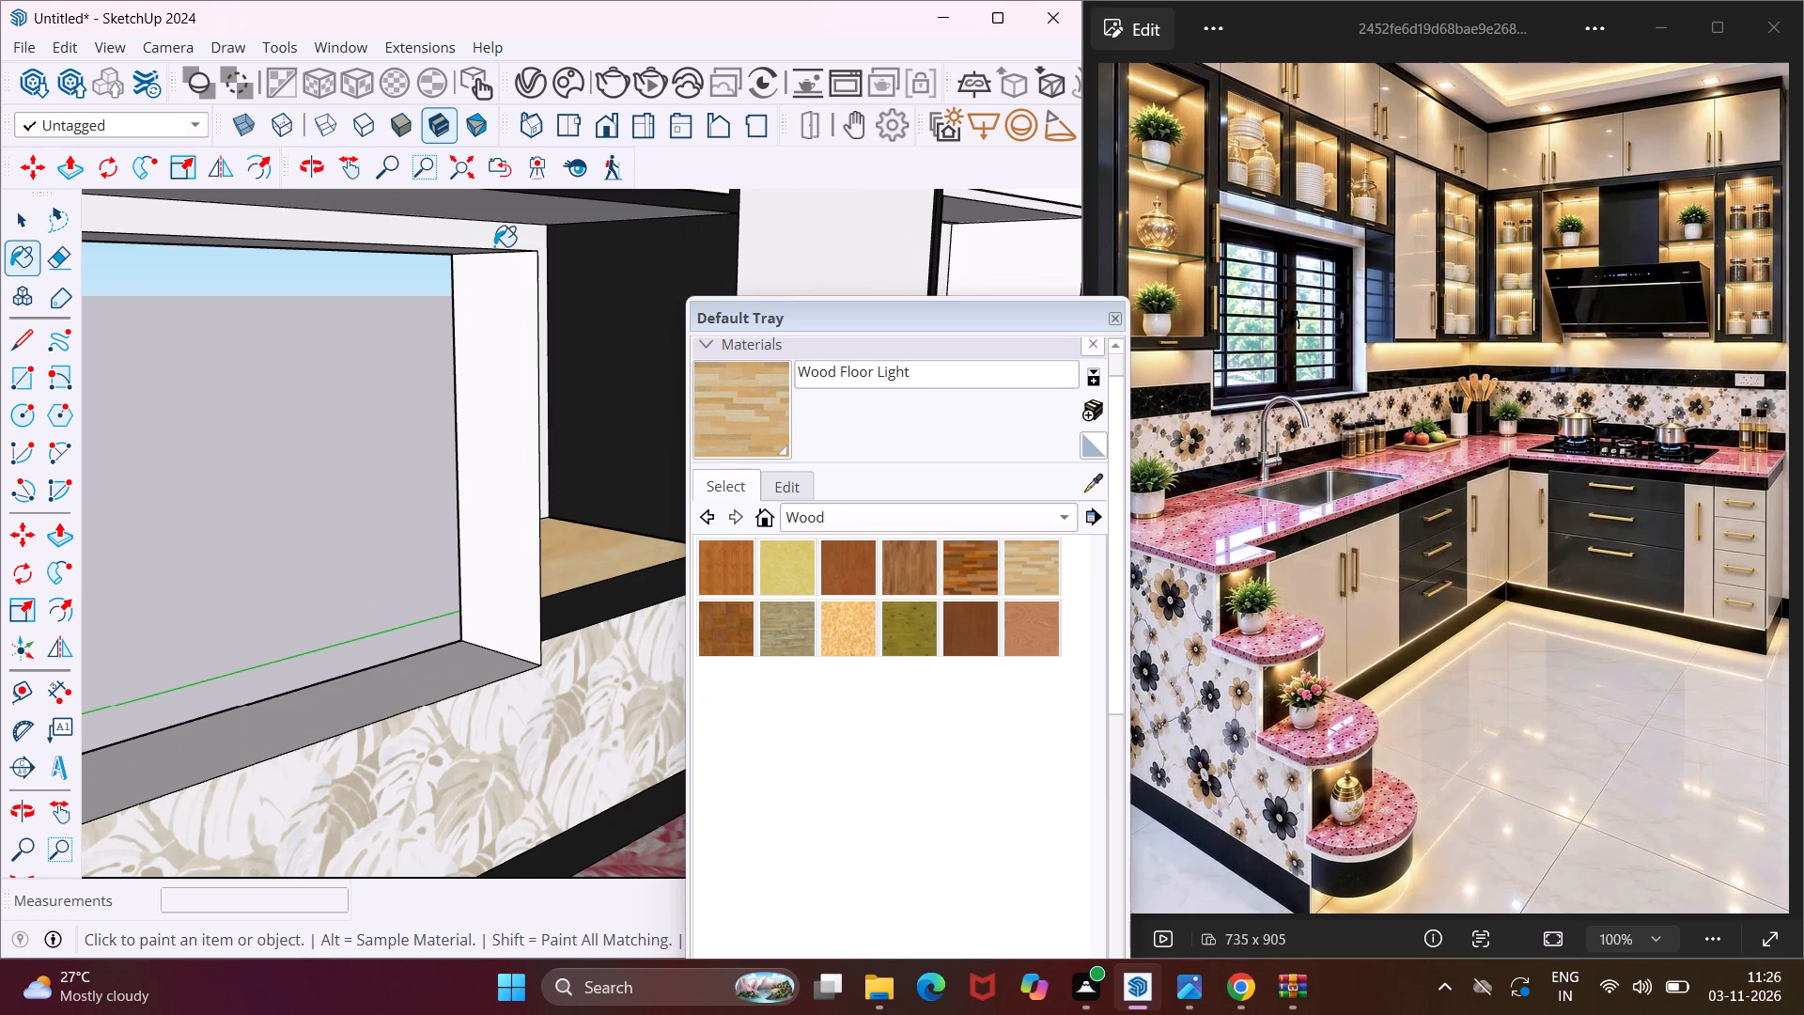
left_click(507, 219)
Paint the backs and both side walls of the top and middle niches in the window wall's end open unit with Wood Floor Light.
scroll(455, 307, "down", 9)
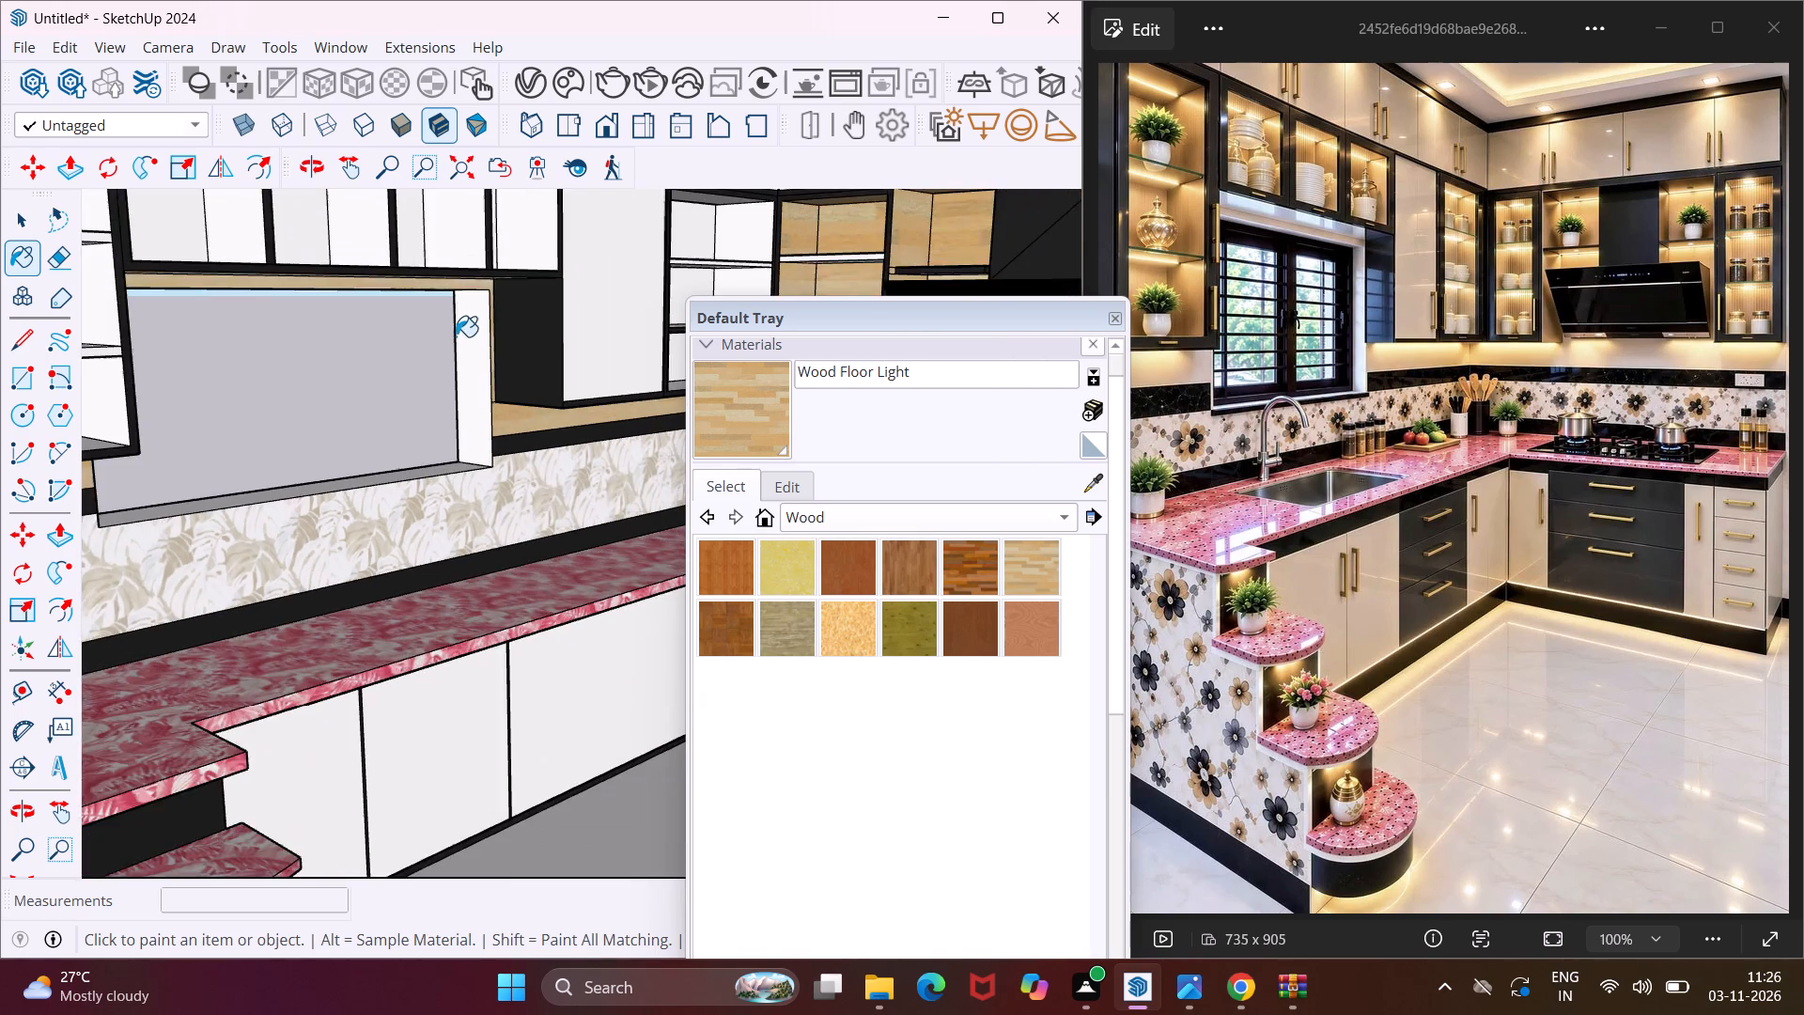
scroll(456, 336, "down", 8)
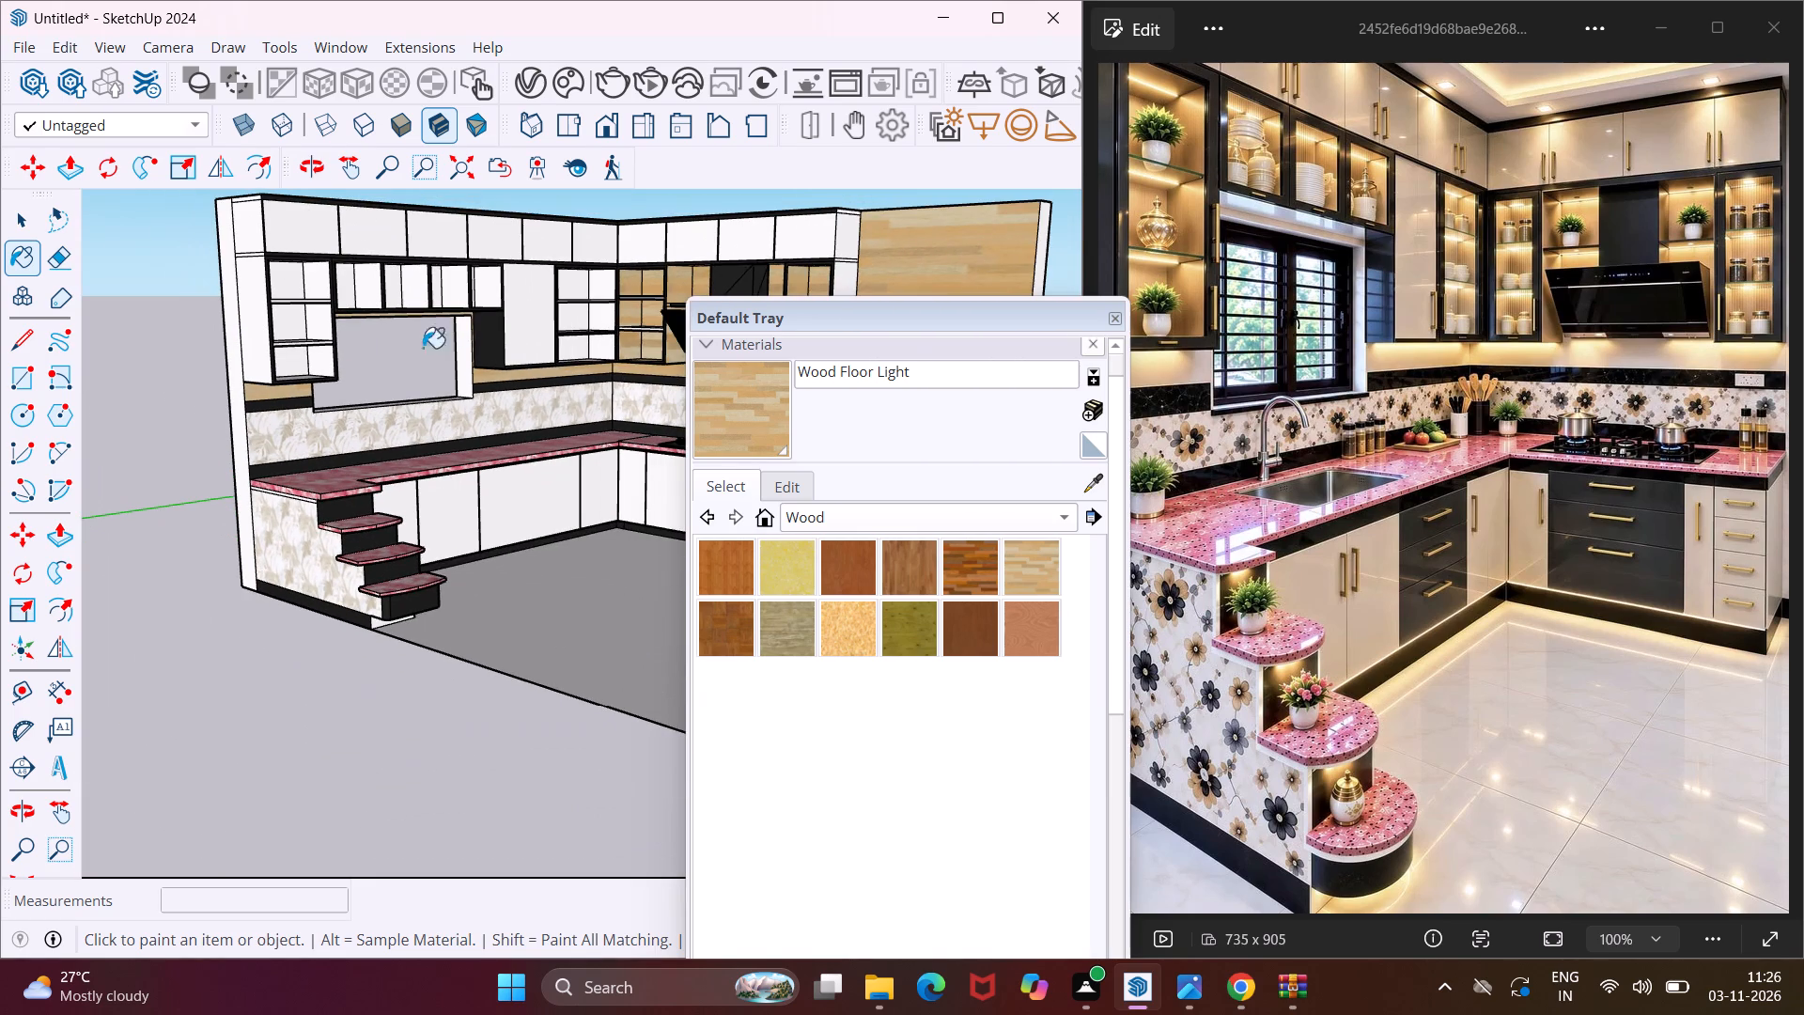
scroll(288, 272, "up", 7)
left_click(288, 285)
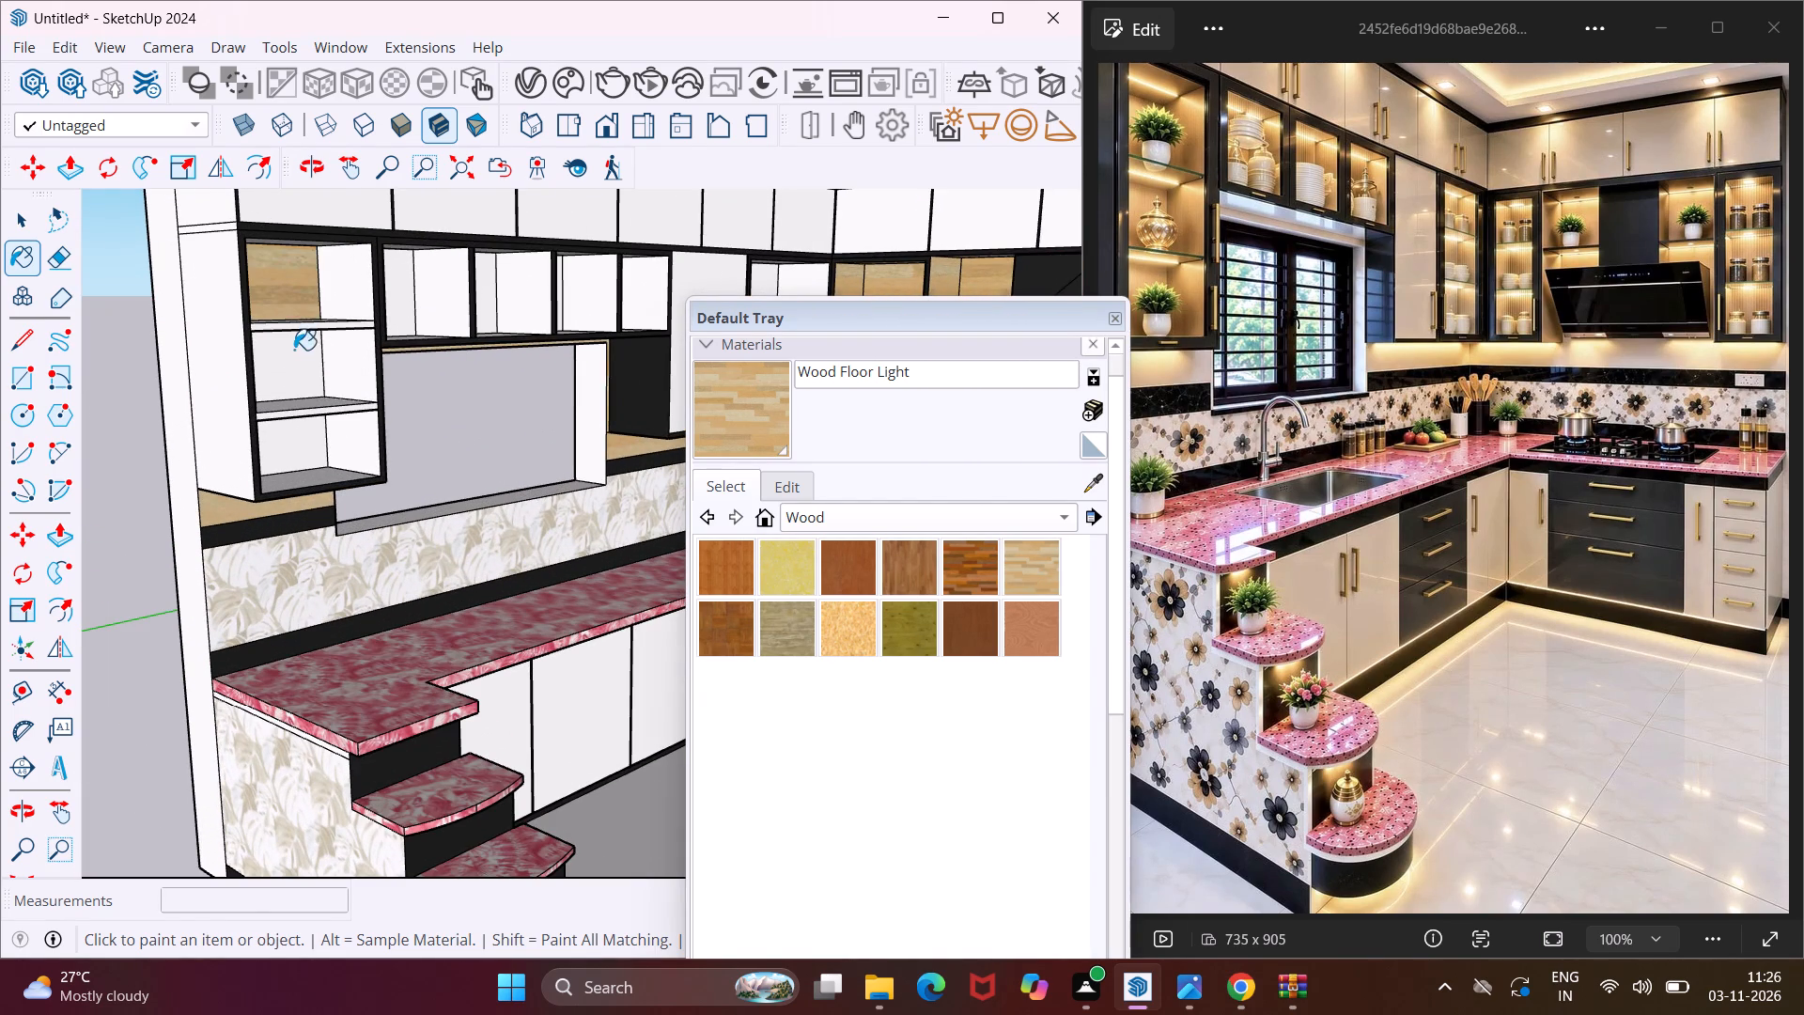
left_click(296, 358)
left_click(337, 285)
left_click(350, 351)
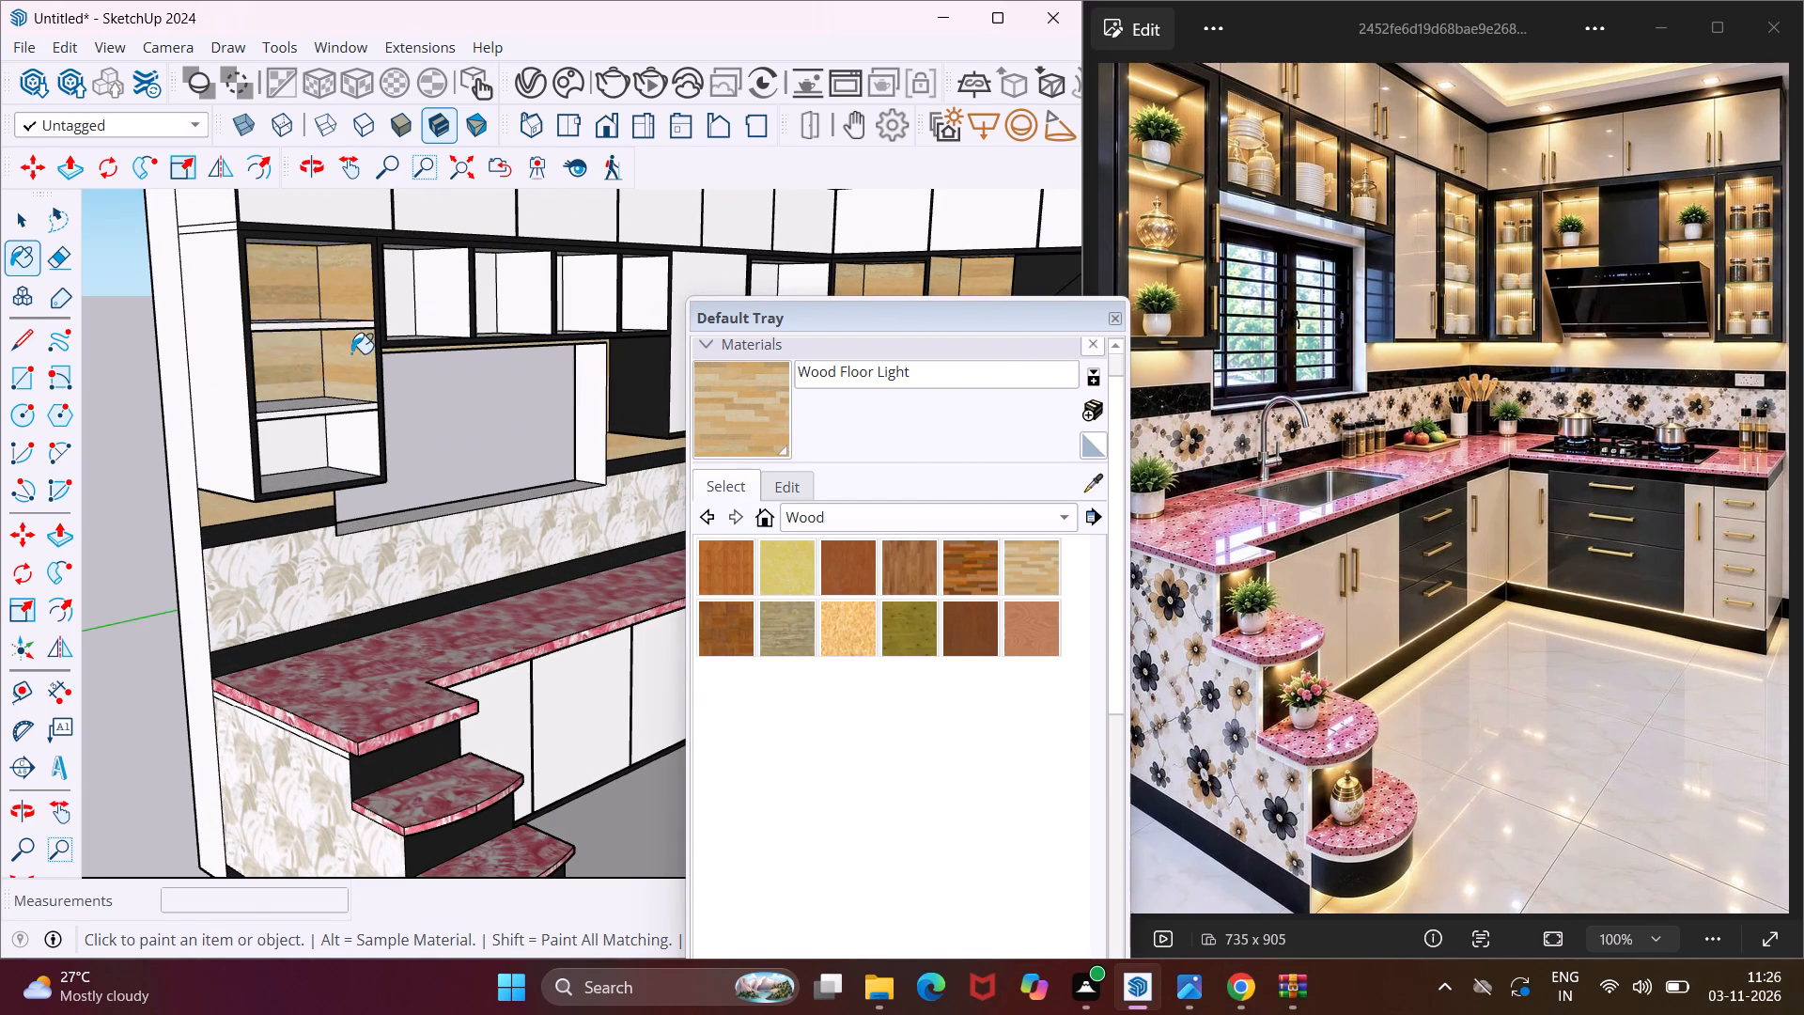
middle_click_drag(351, 354, 96, 415)
scroll(167, 381, "up", 6)
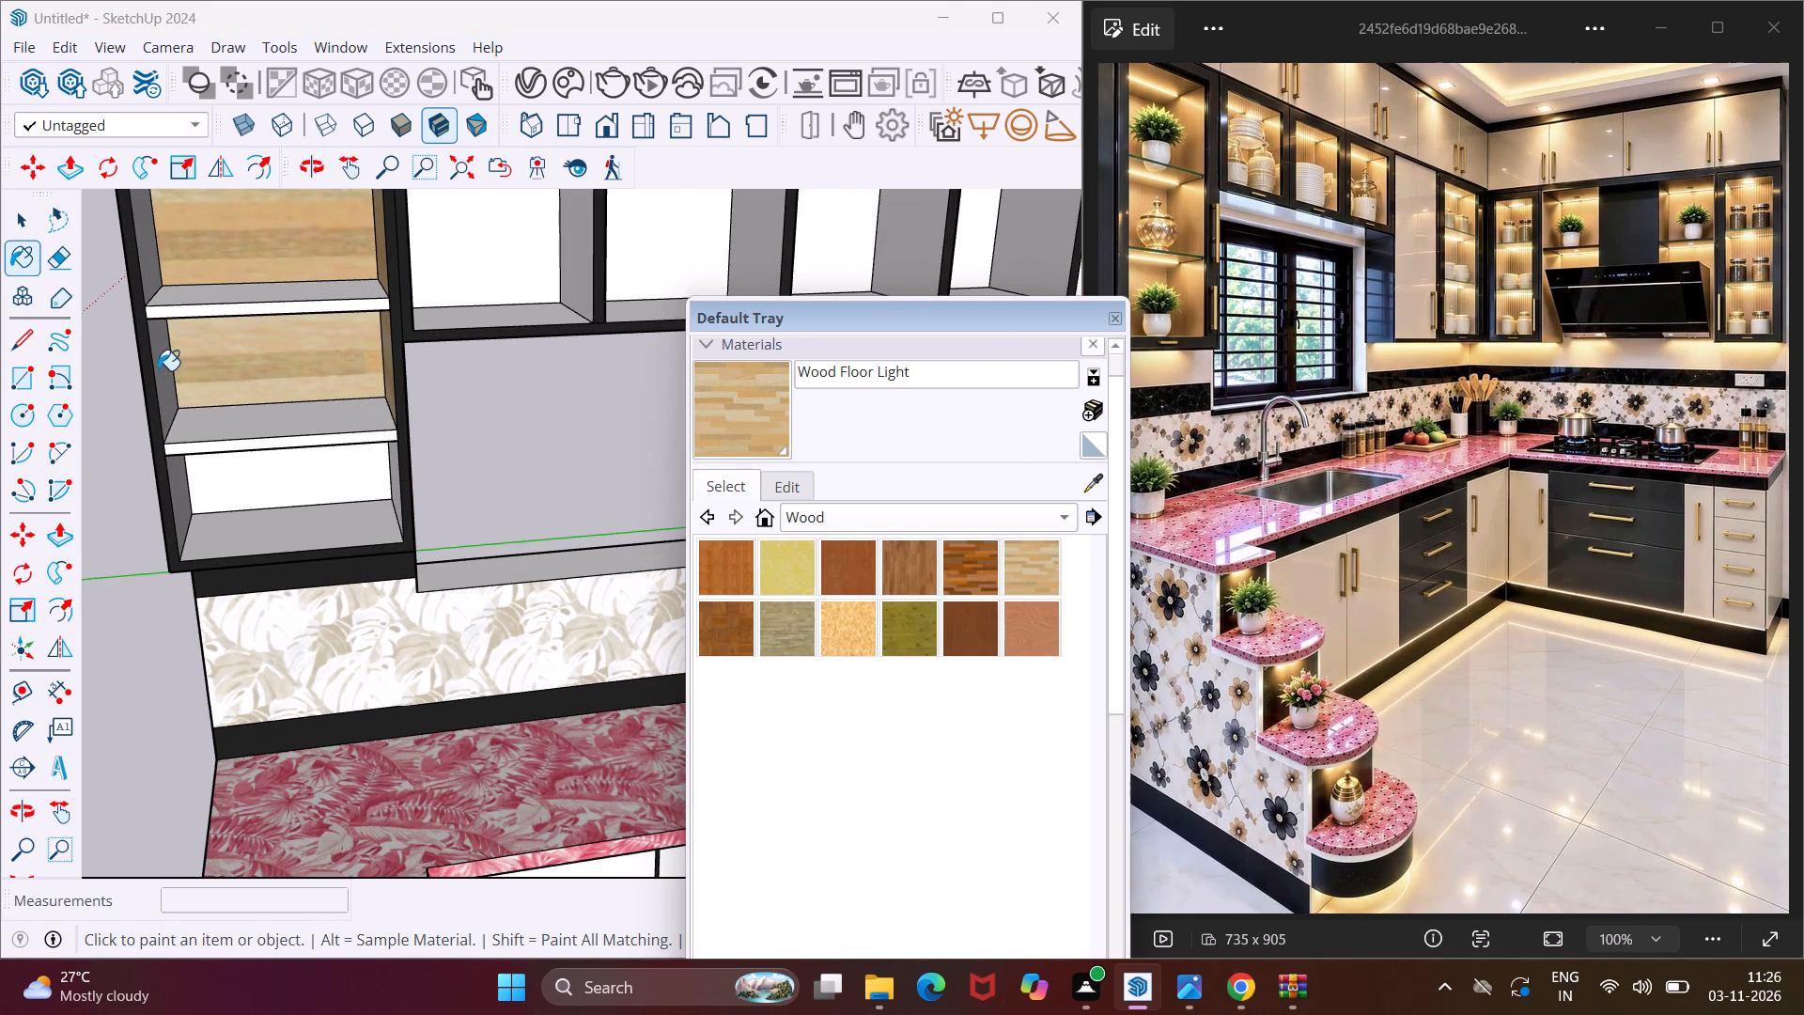
left_click(158, 370)
left_click(151, 276)
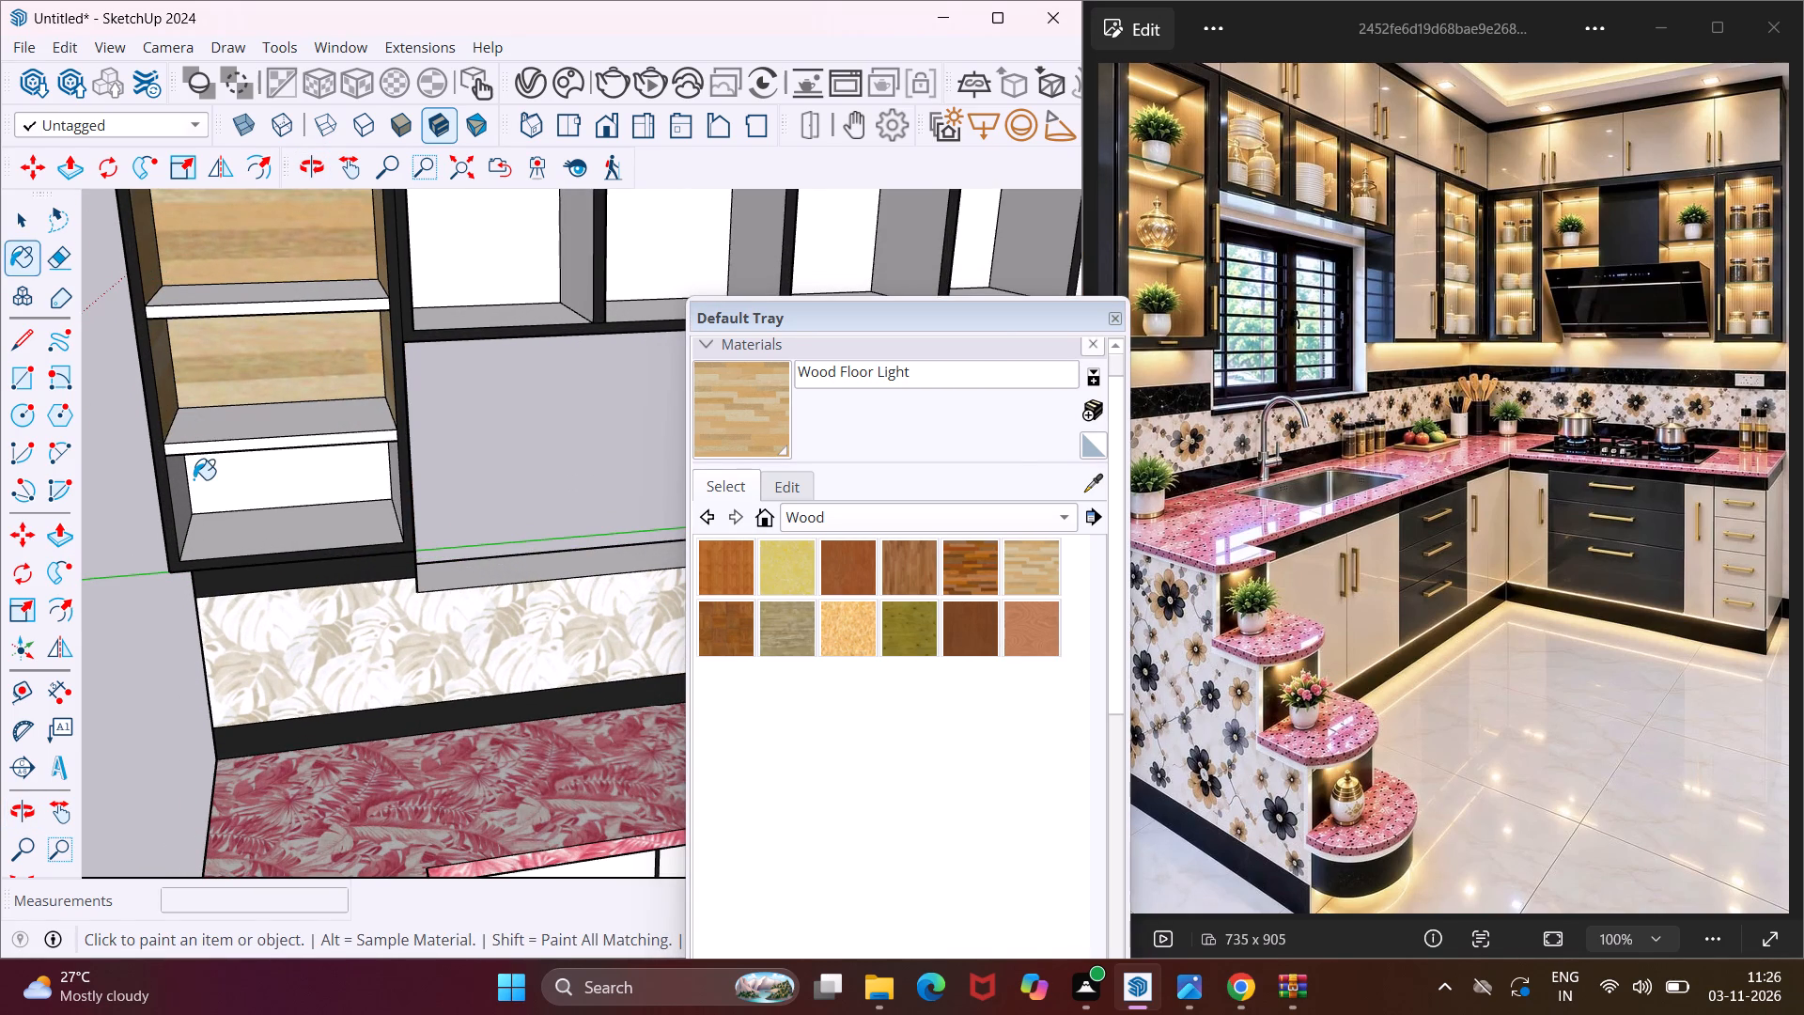
Paint the back, floor and both side walls of the same end unit's bottom niche with Wood Floor Light.
left_click(185, 497)
left_click(222, 486)
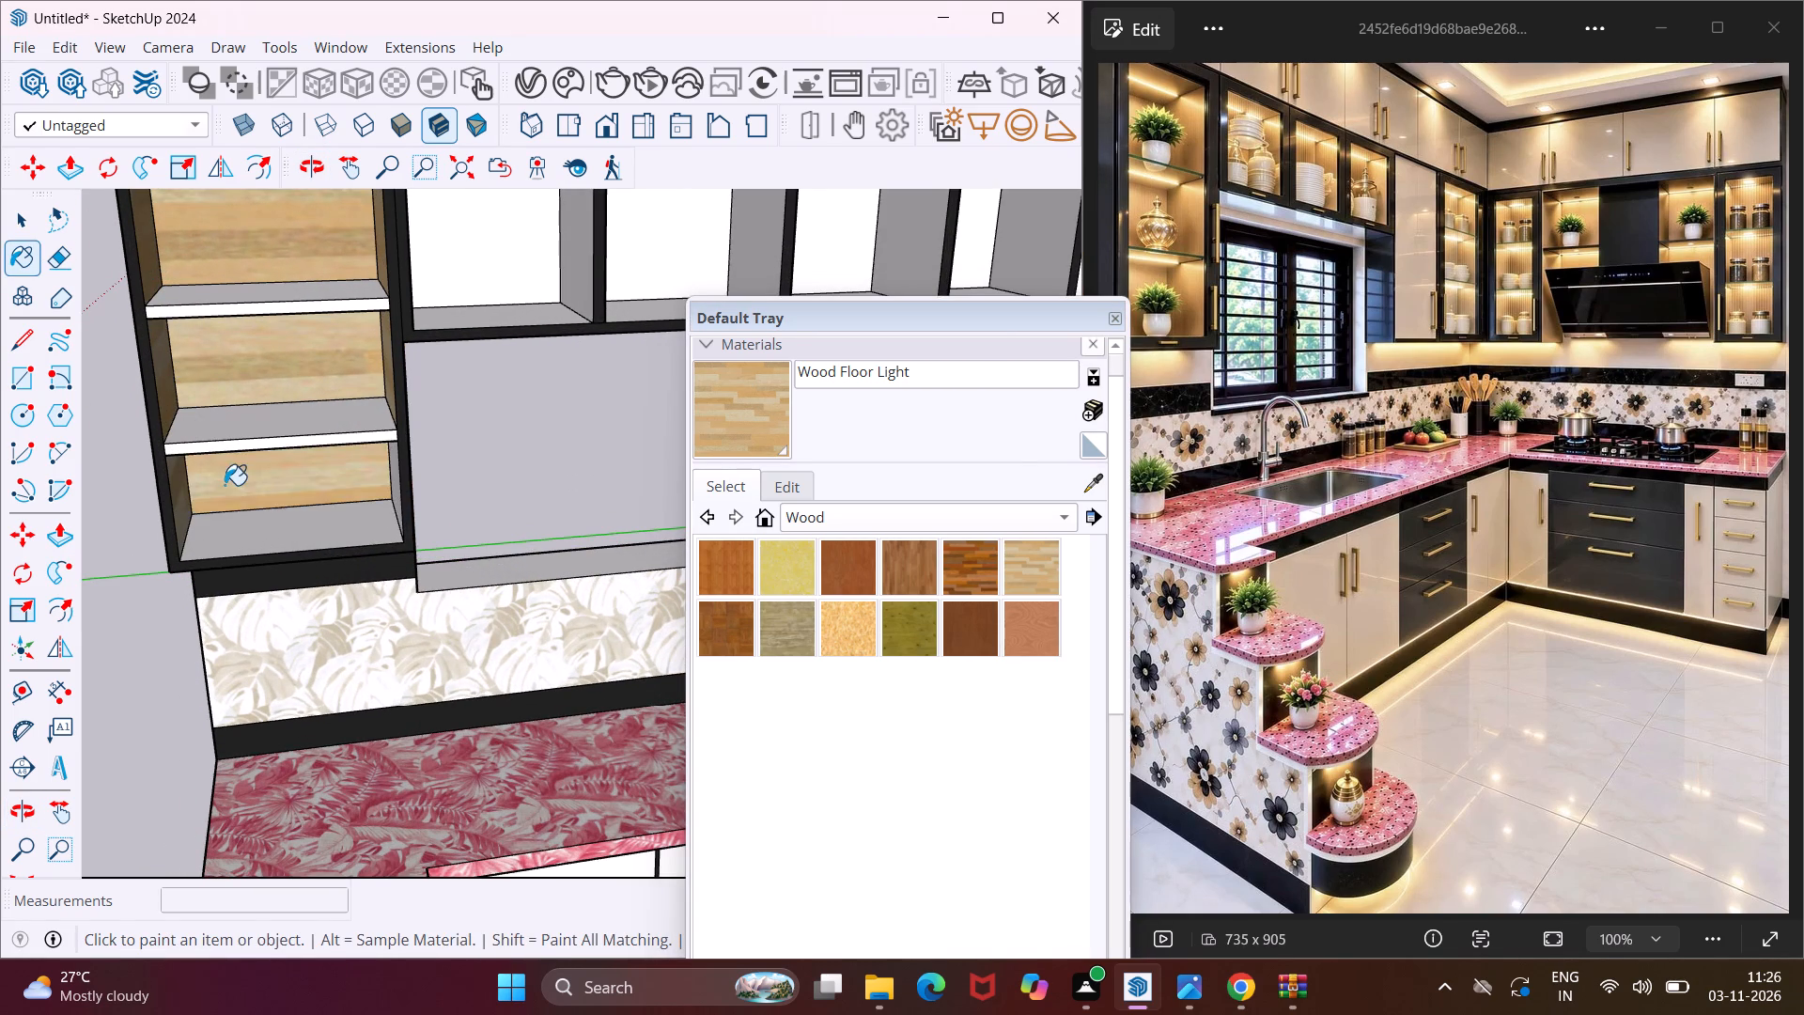
middle_click_drag(225, 485, 446, 390)
left_click(418, 458)
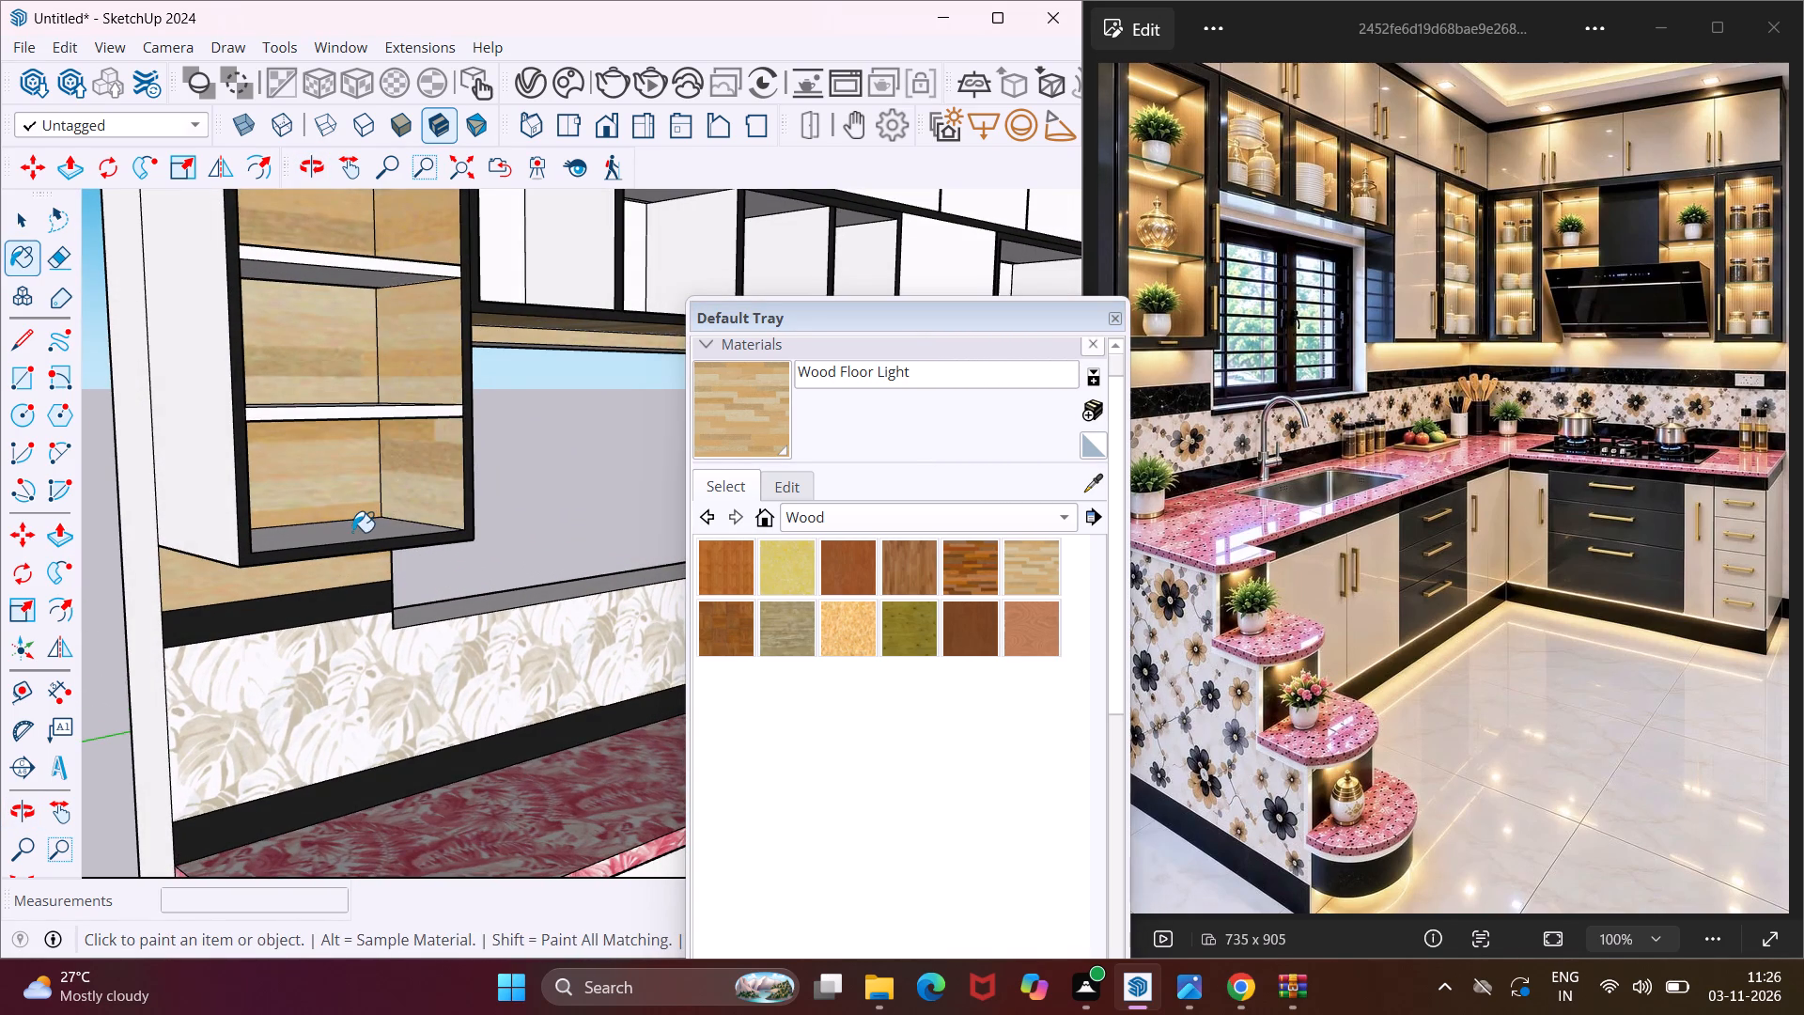
left_click(352, 532)
Paint the backs, floors and ceilings of the first two small niches above the window with Wood Floor Light.
scroll(186, 547, "down", 9)
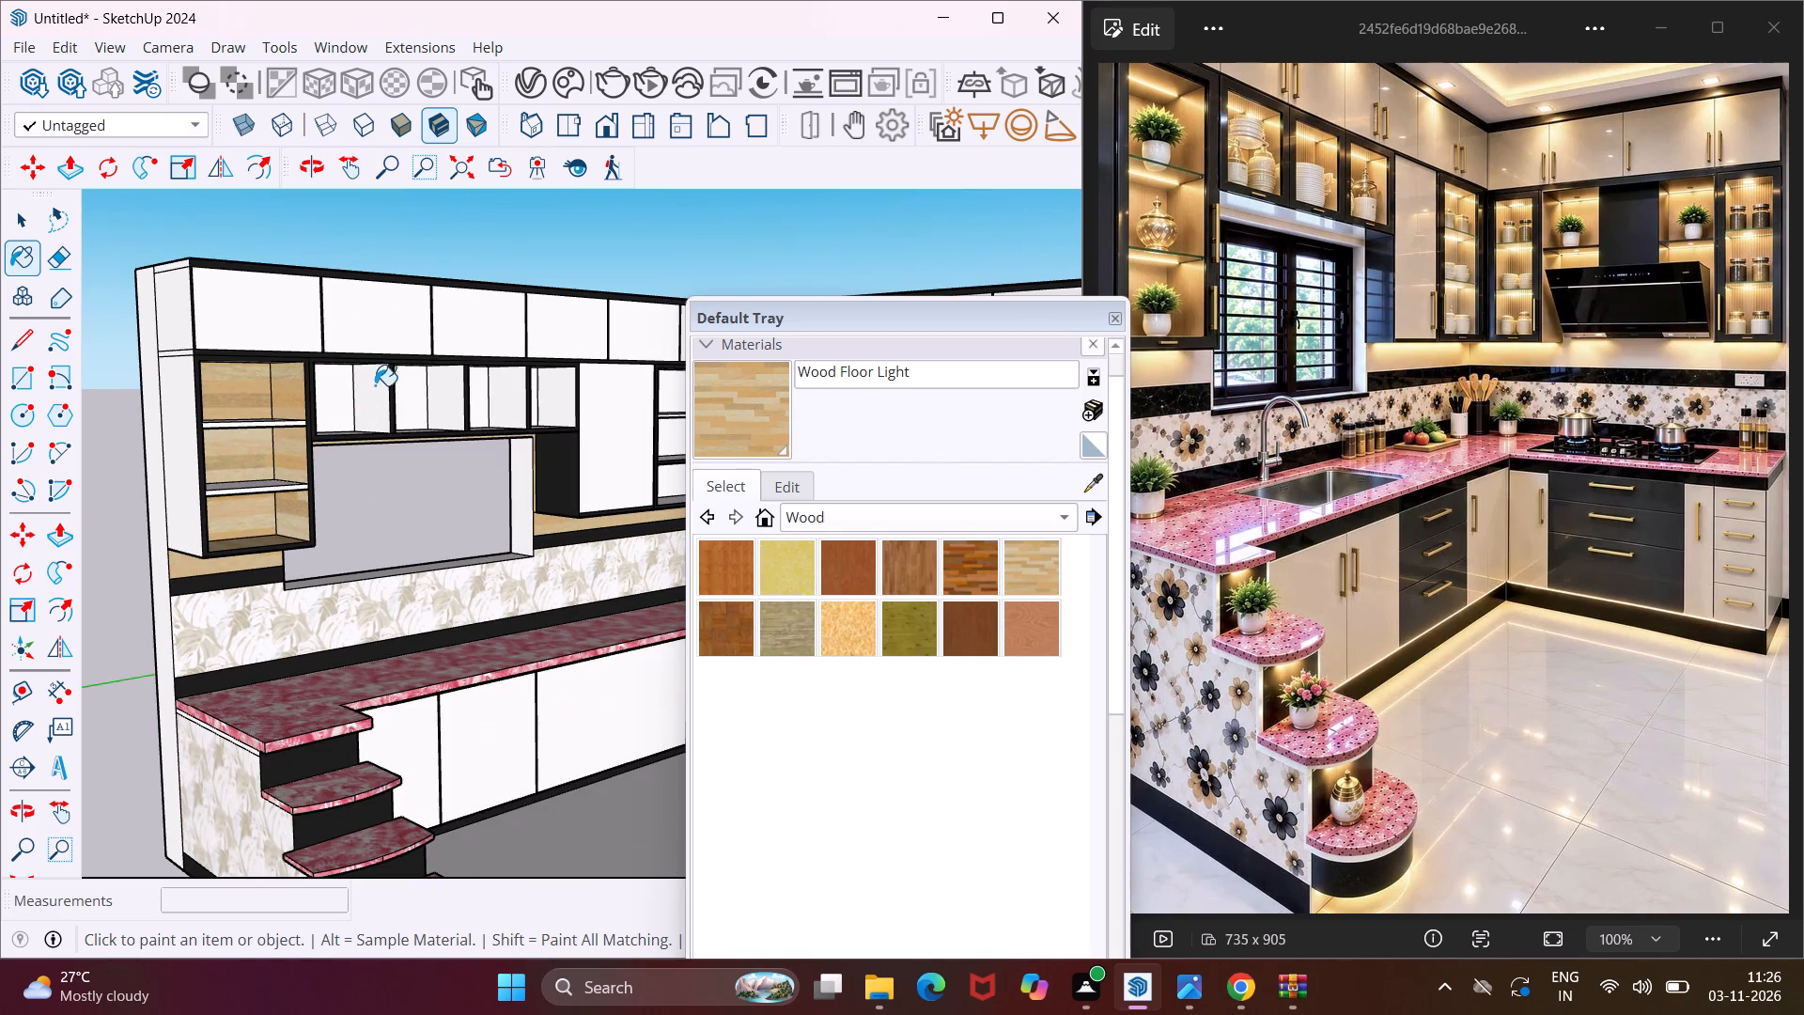
scroll(383, 340, "up", 5)
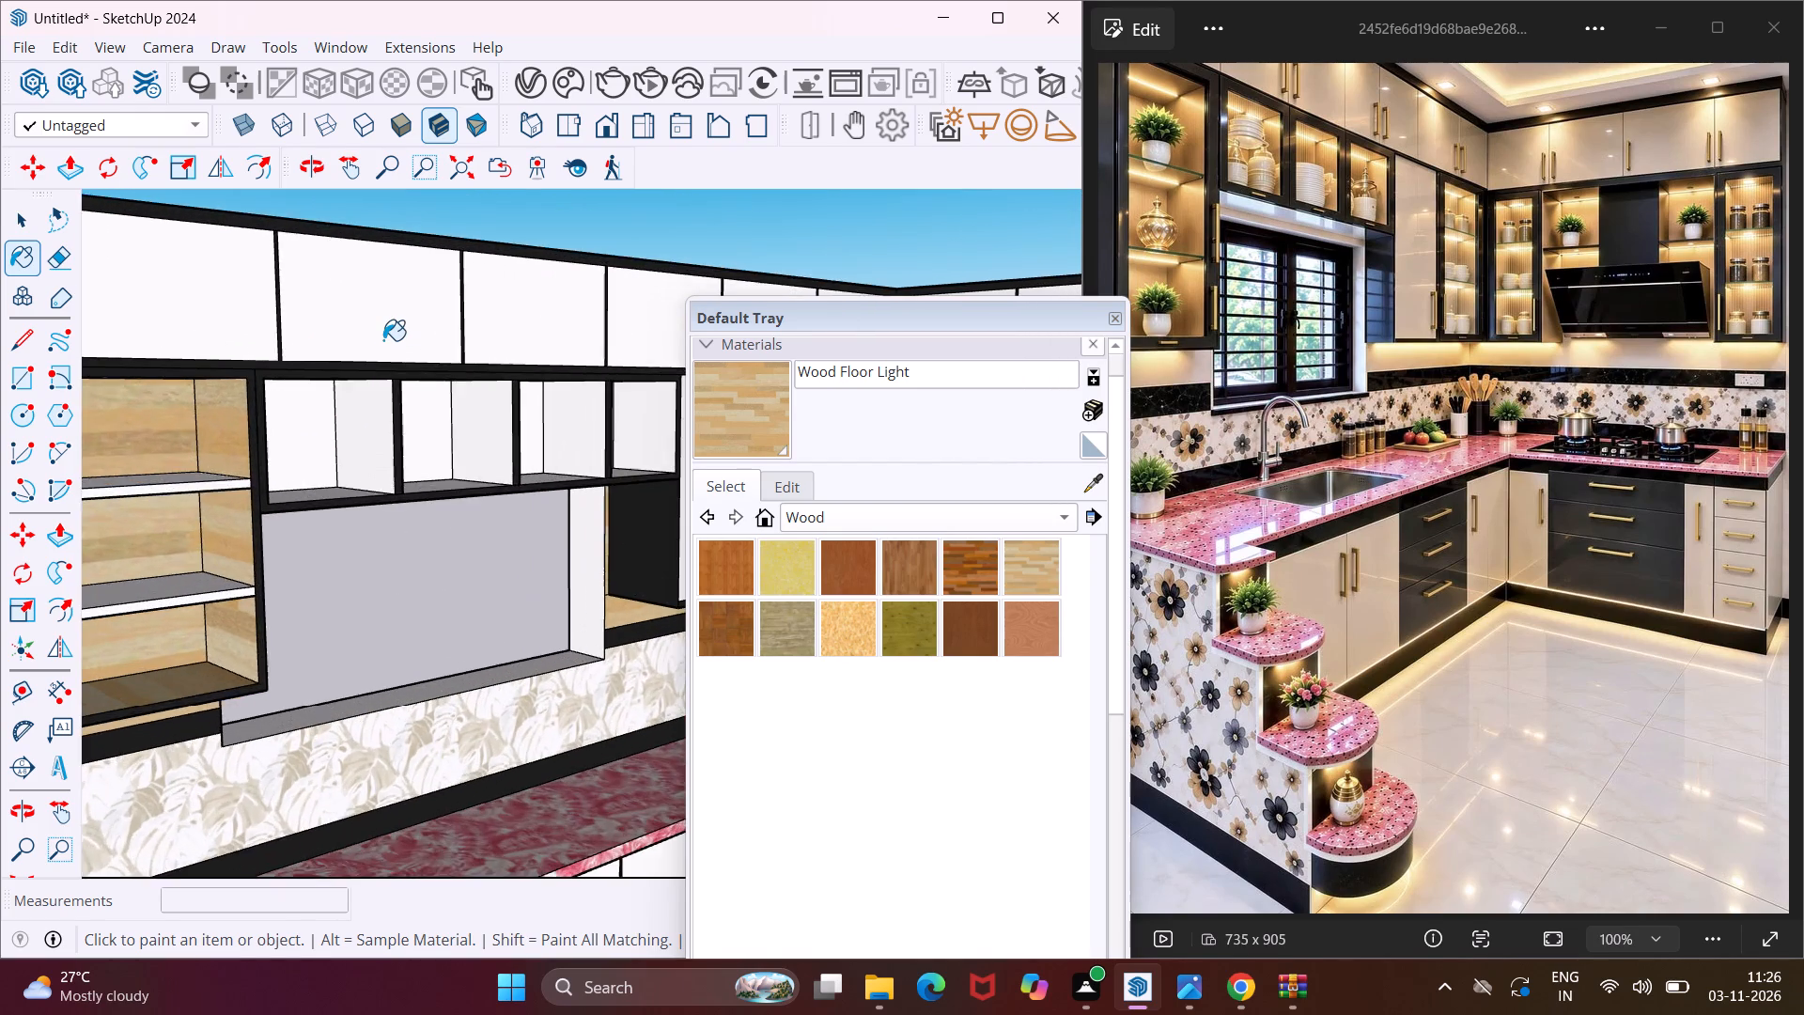
scroll(383, 340, "up", 4)
left_click(294, 468)
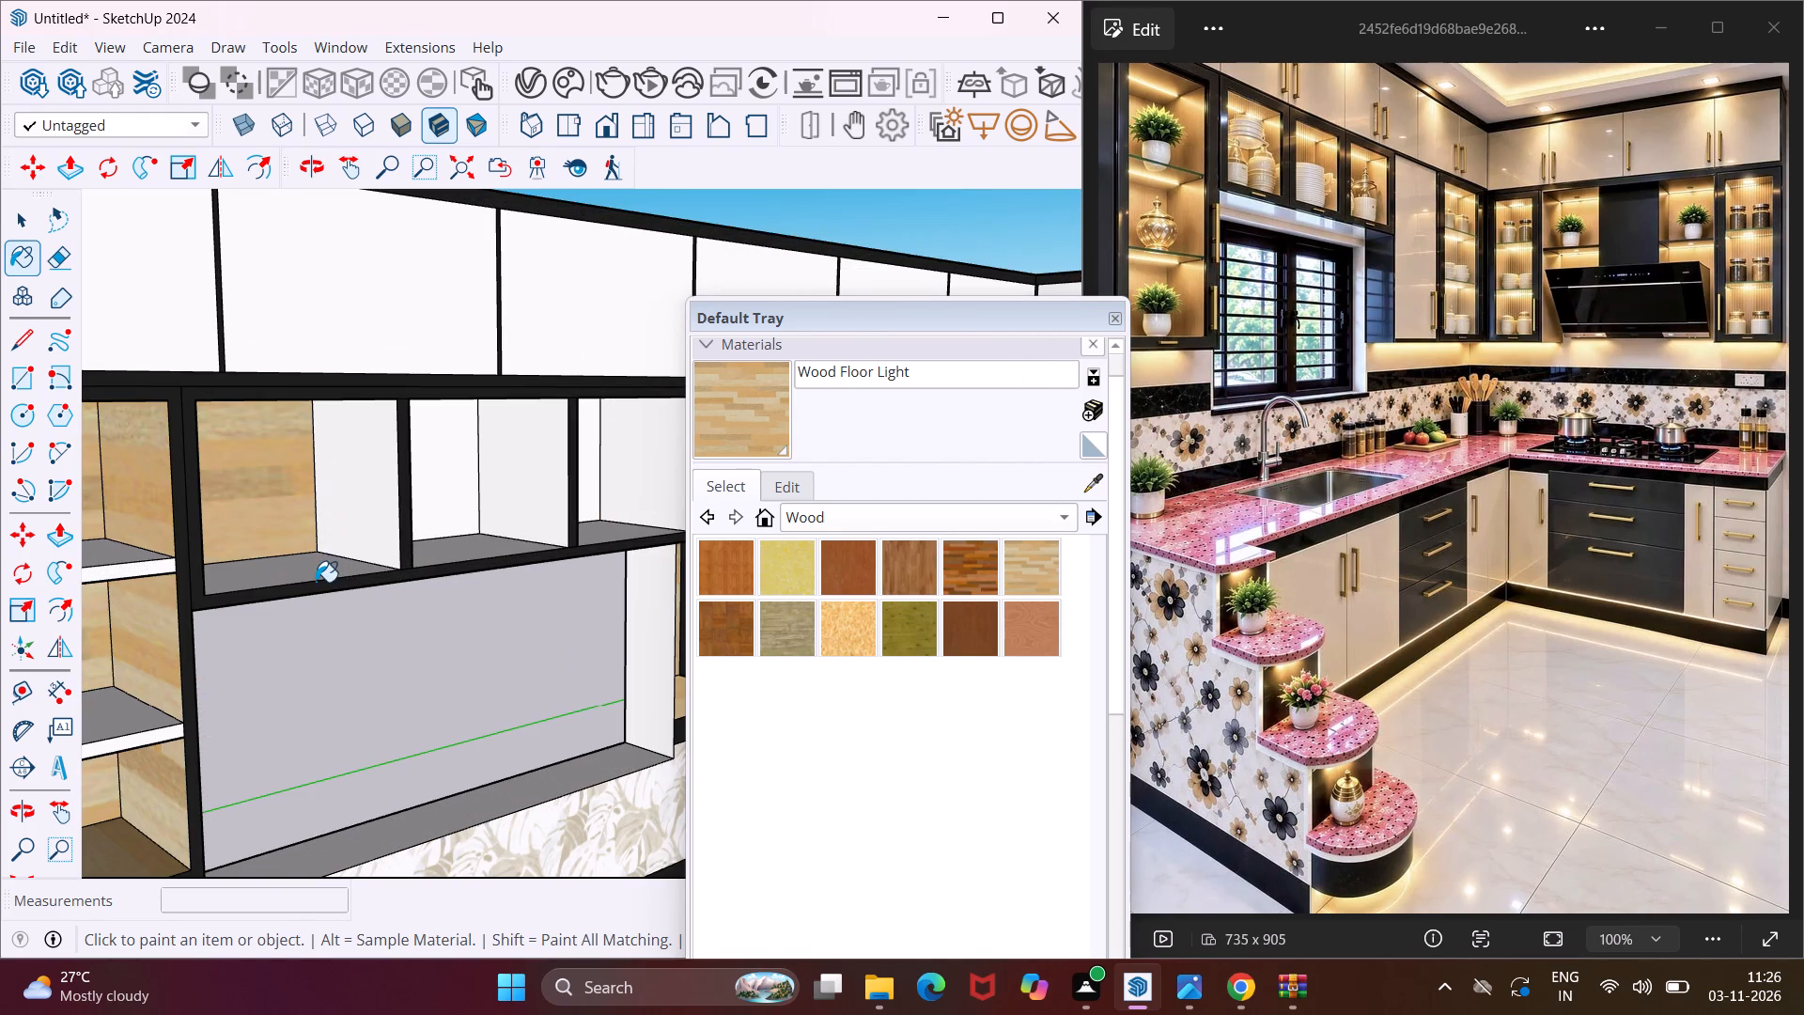
left_click(316, 582)
left_click(310, 564)
left_click(449, 542)
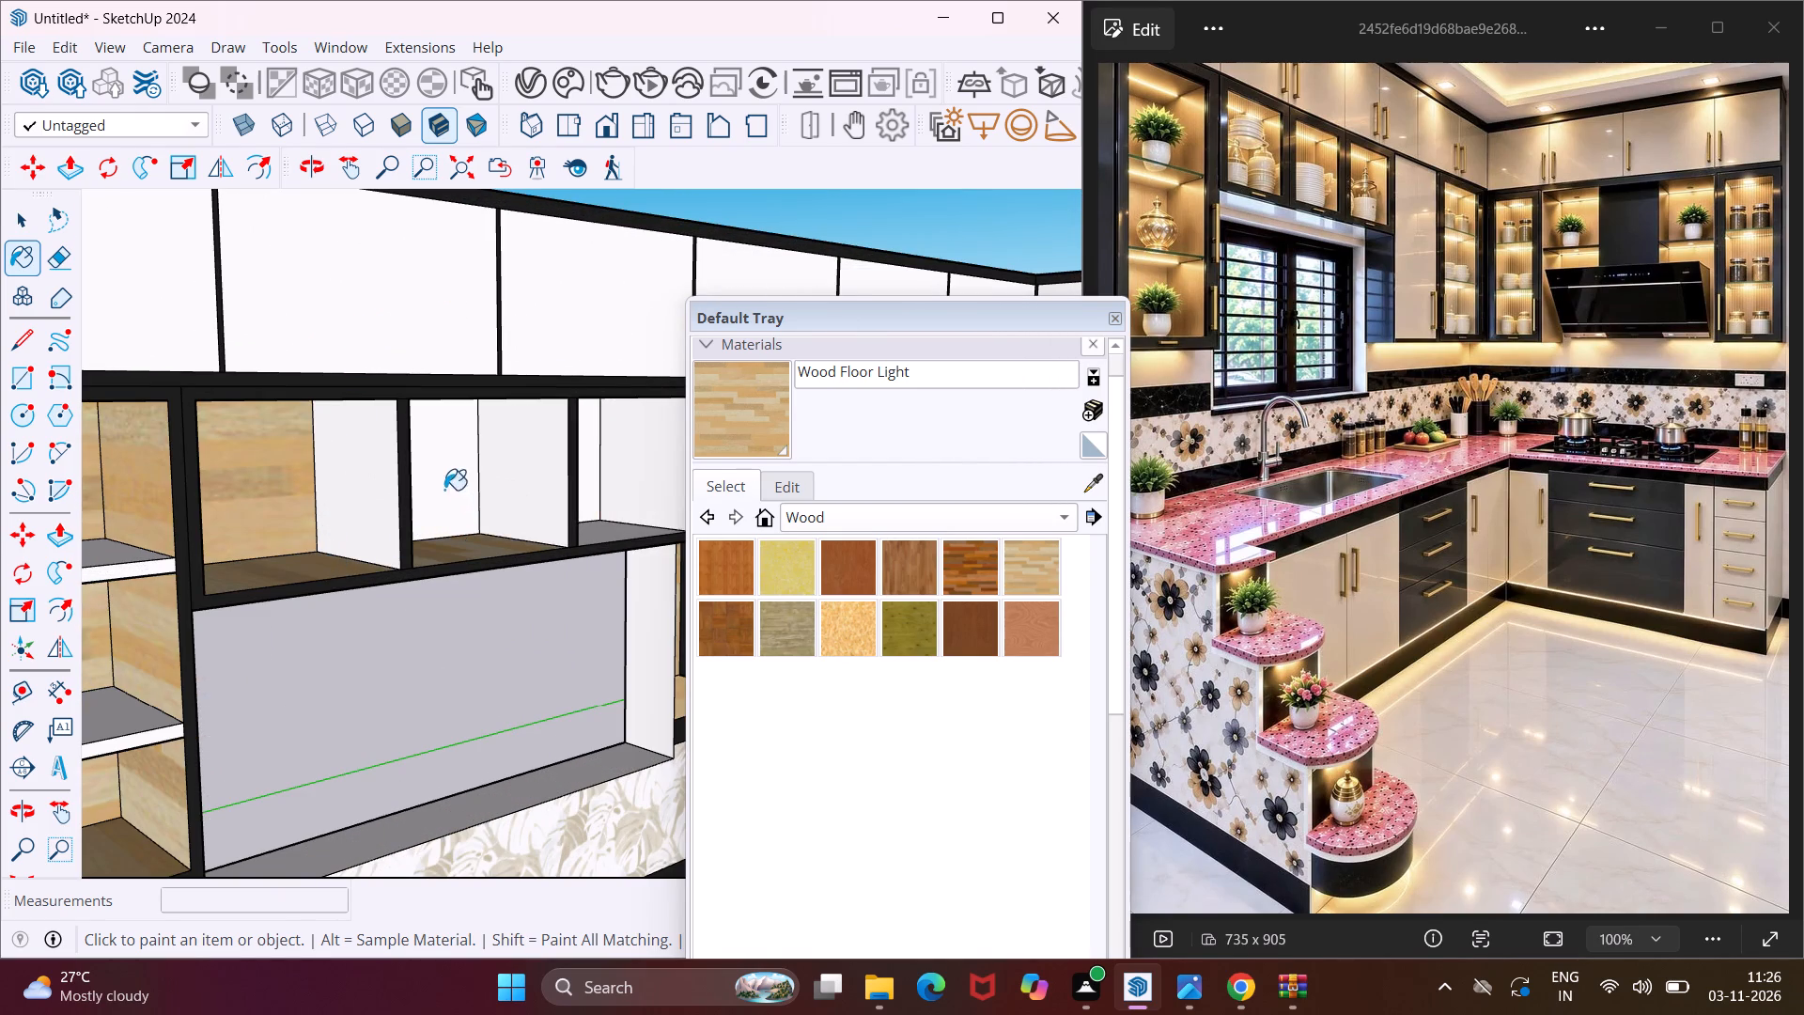
left_click(444, 489)
middle_click_drag(438, 482, 402, 409)
scroll(438, 482, "up", 1)
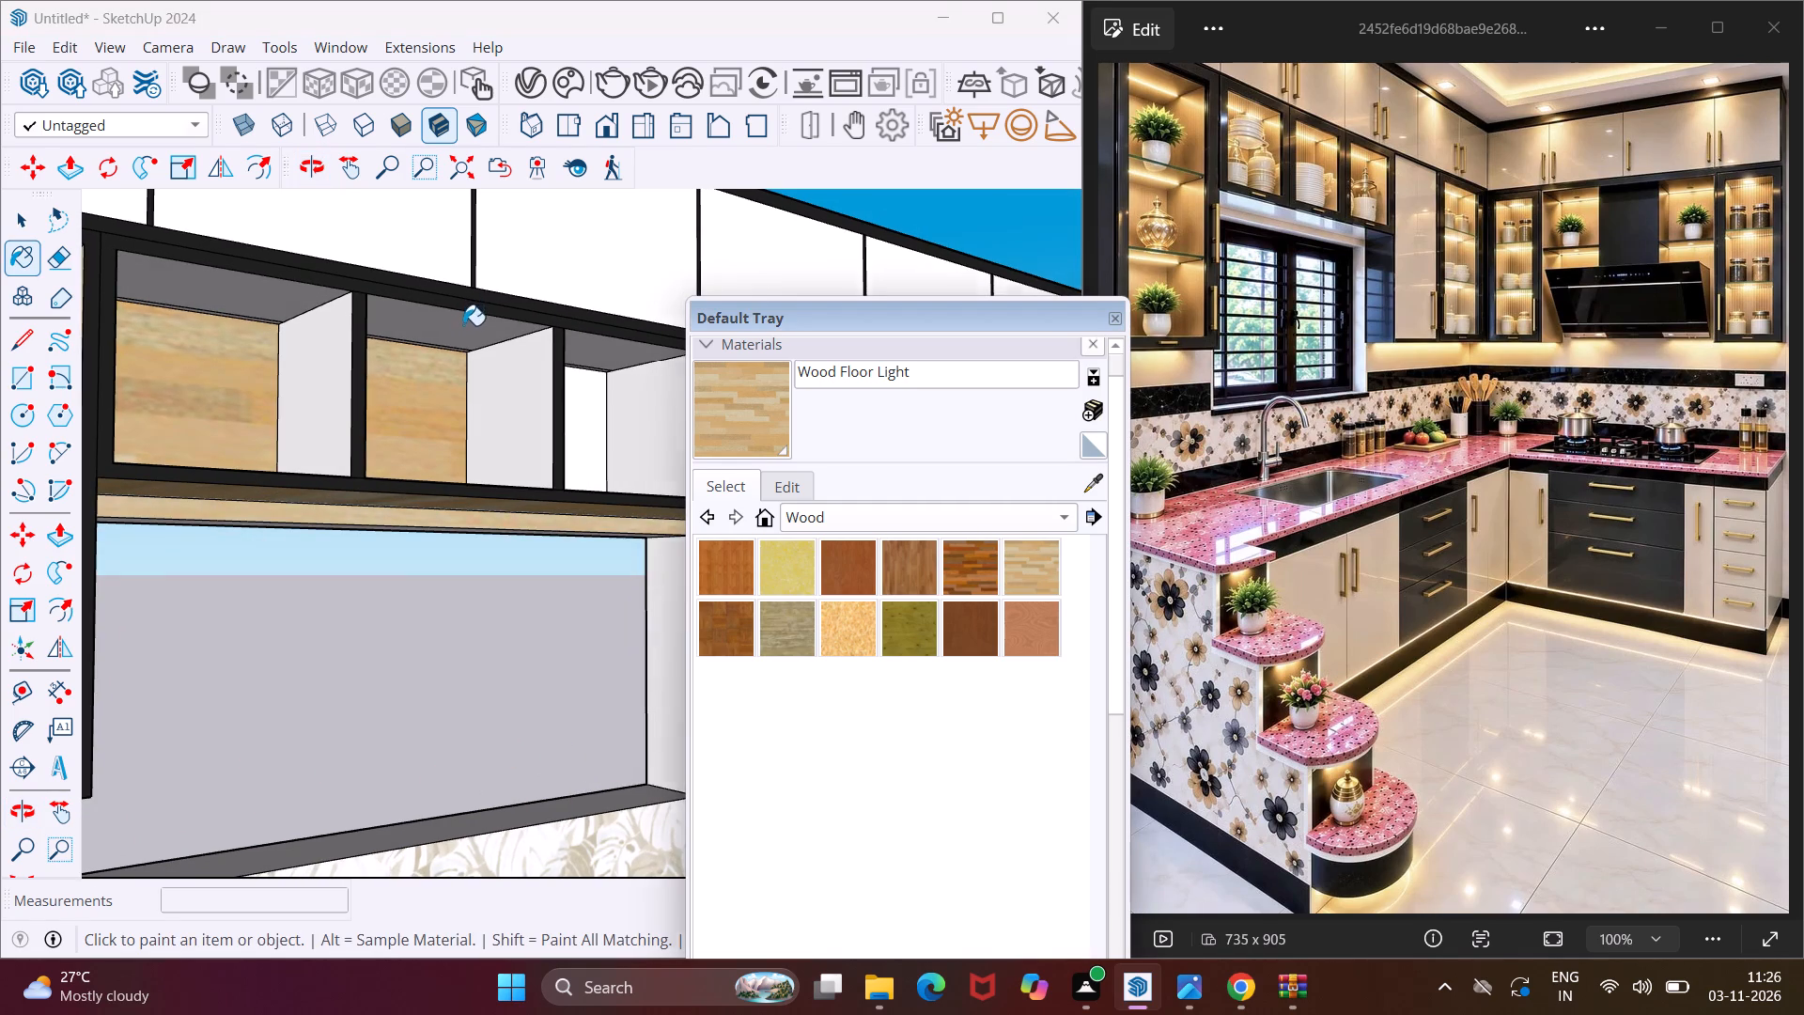
left_click(463, 325)
left_click(198, 278)
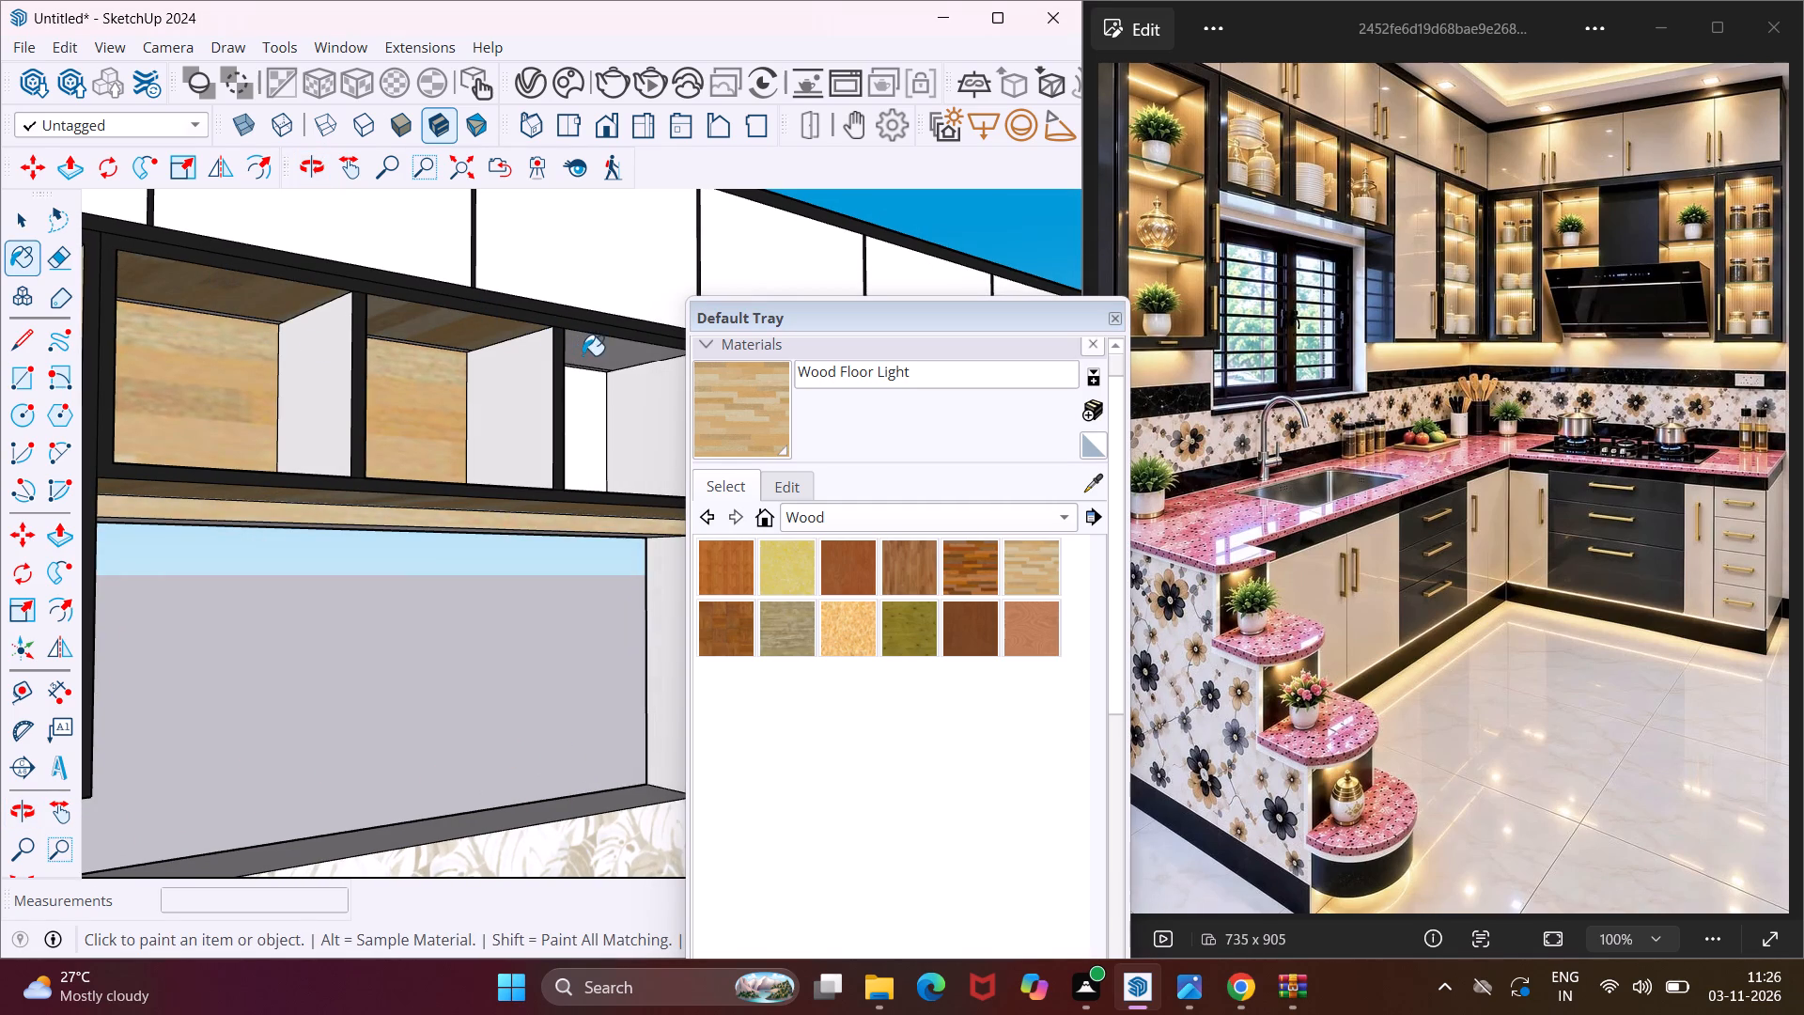
Paint the ceiling, back and far side wall of the third small niche above the window with Wood Floor Light.
left_click(588, 355)
left_click(600, 404)
left_click(642, 407)
middle_click_drag(626, 403, 564, 417)
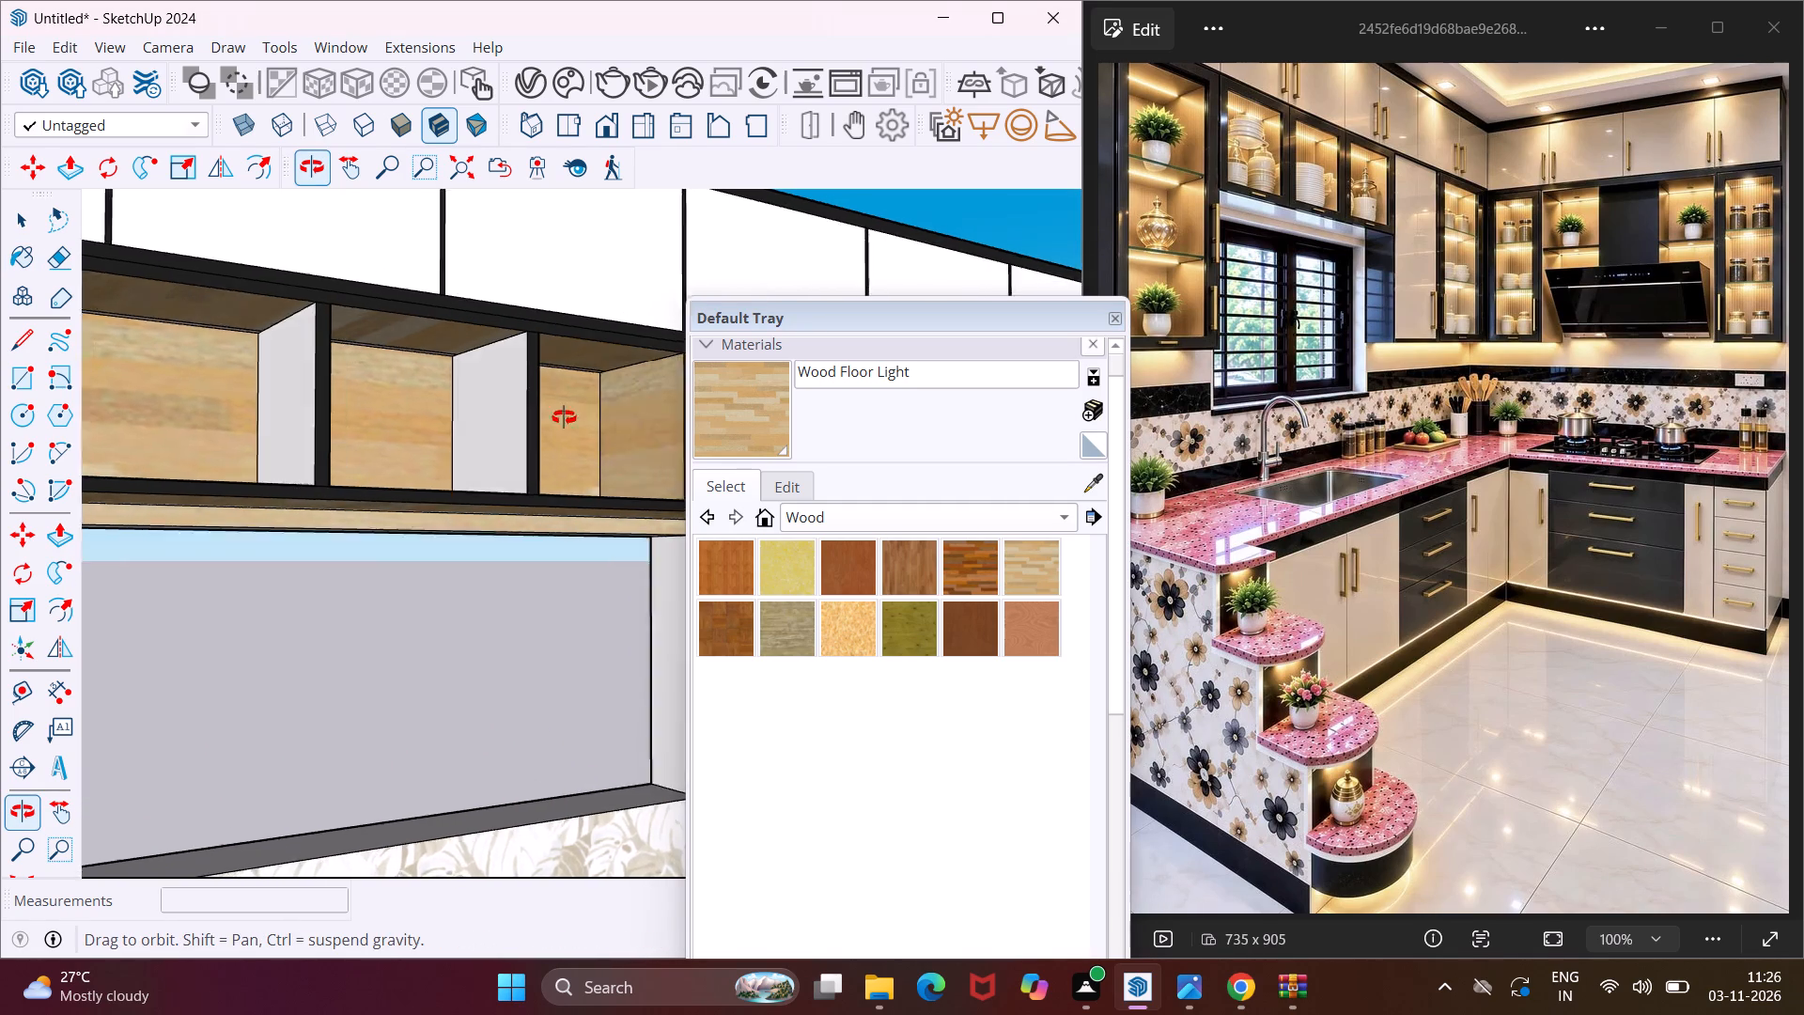
Paint the third small niche's floor above the window and the last niche's back, floor and far side wall with Wood Floor Light.
middle_click_drag(564, 417, 290, 527)
left_click(420, 550)
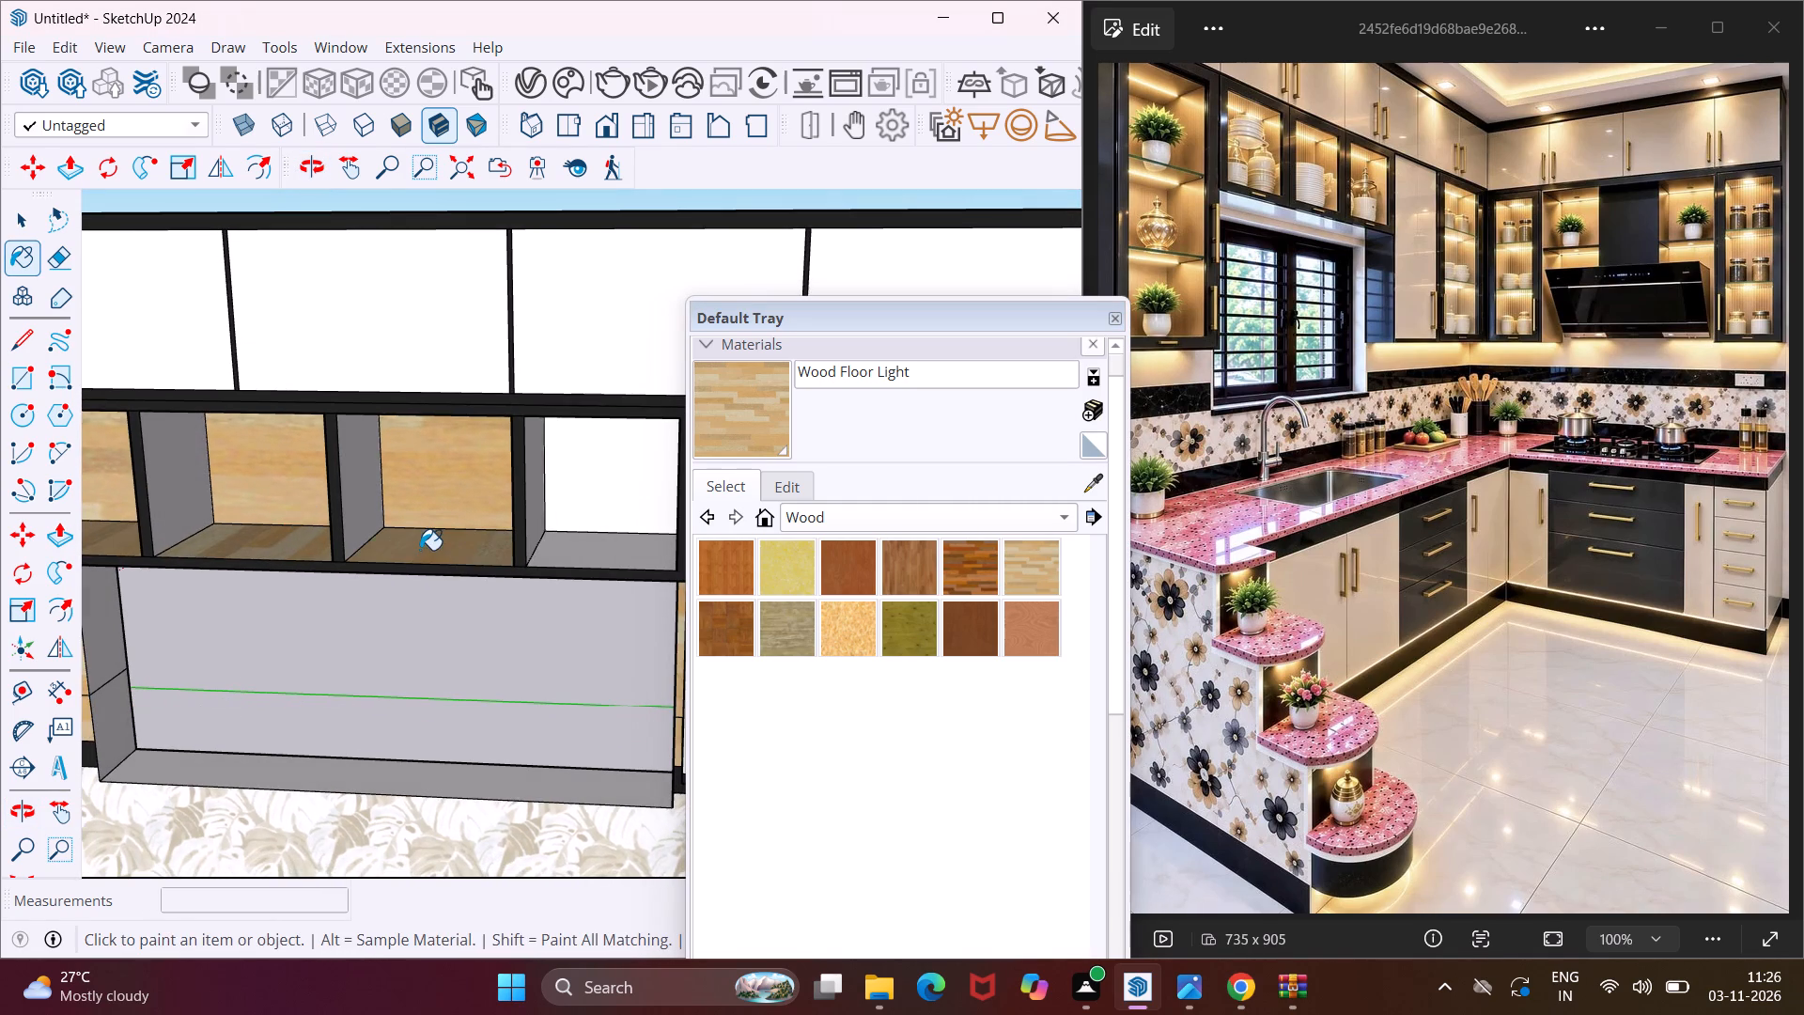
left_click(591, 492)
left_click(607, 547)
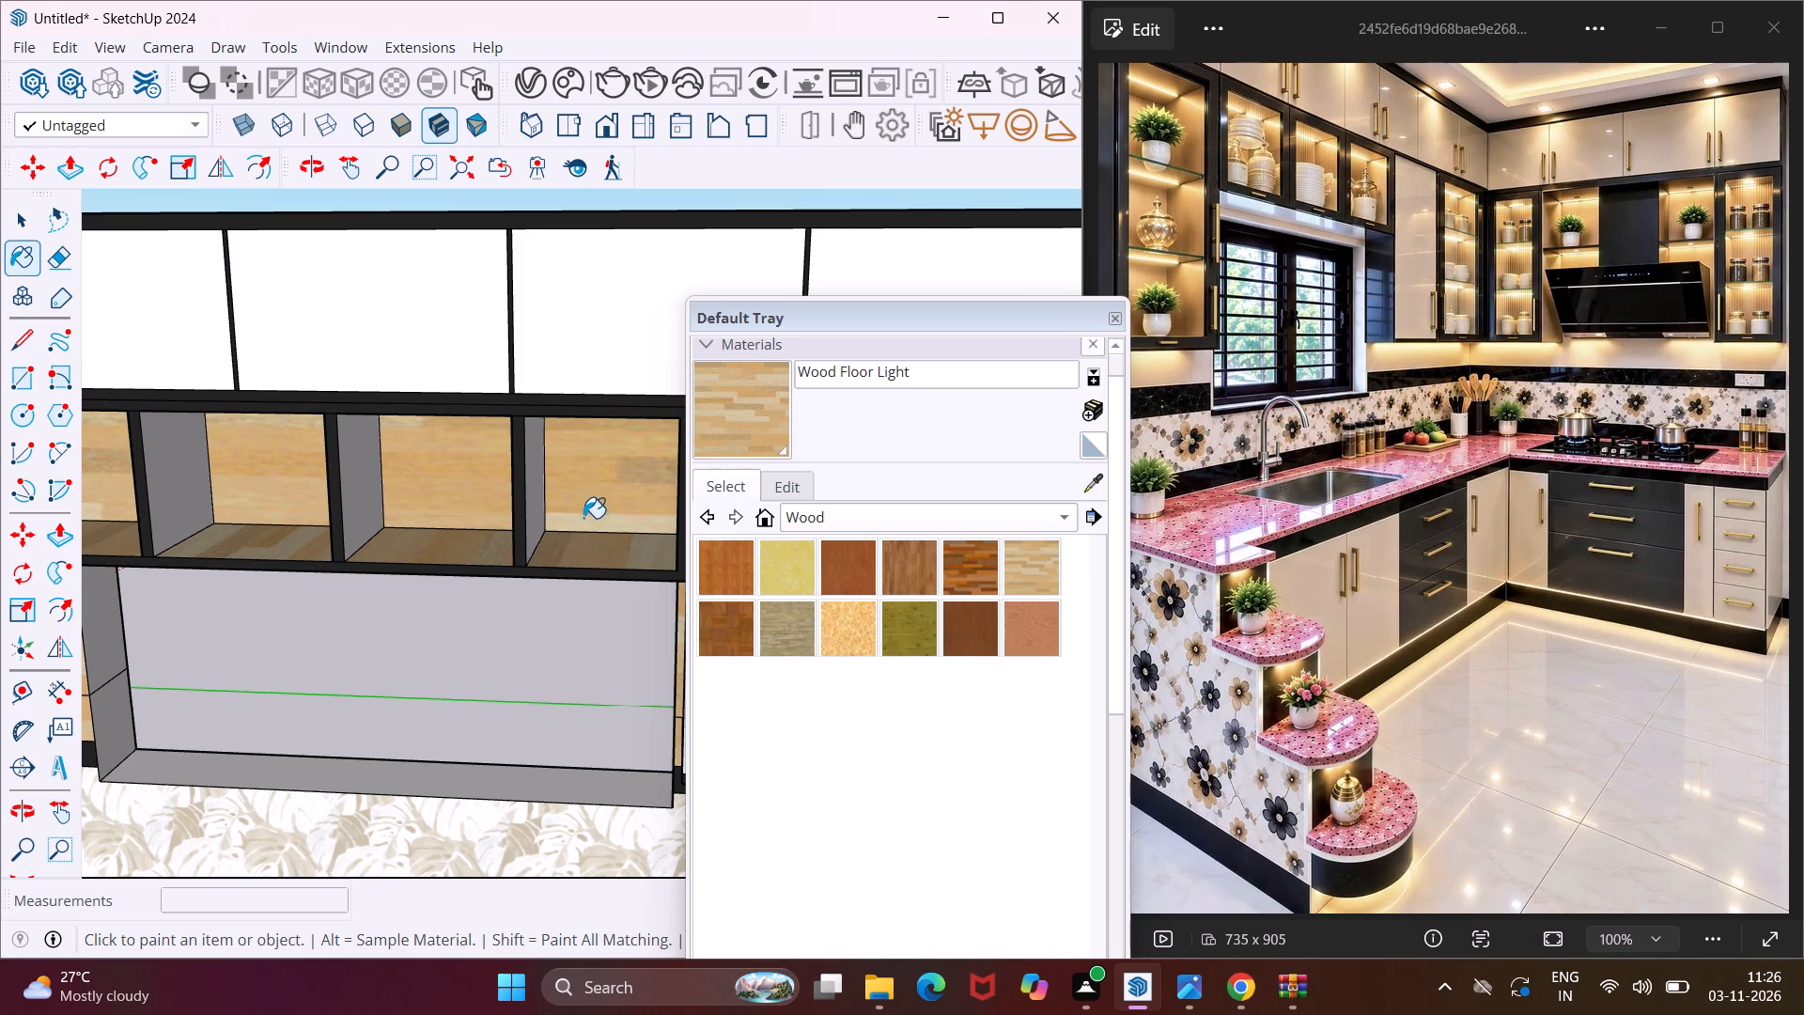
middle_click_drag(583, 516, 728, 461)
left_click(665, 457)
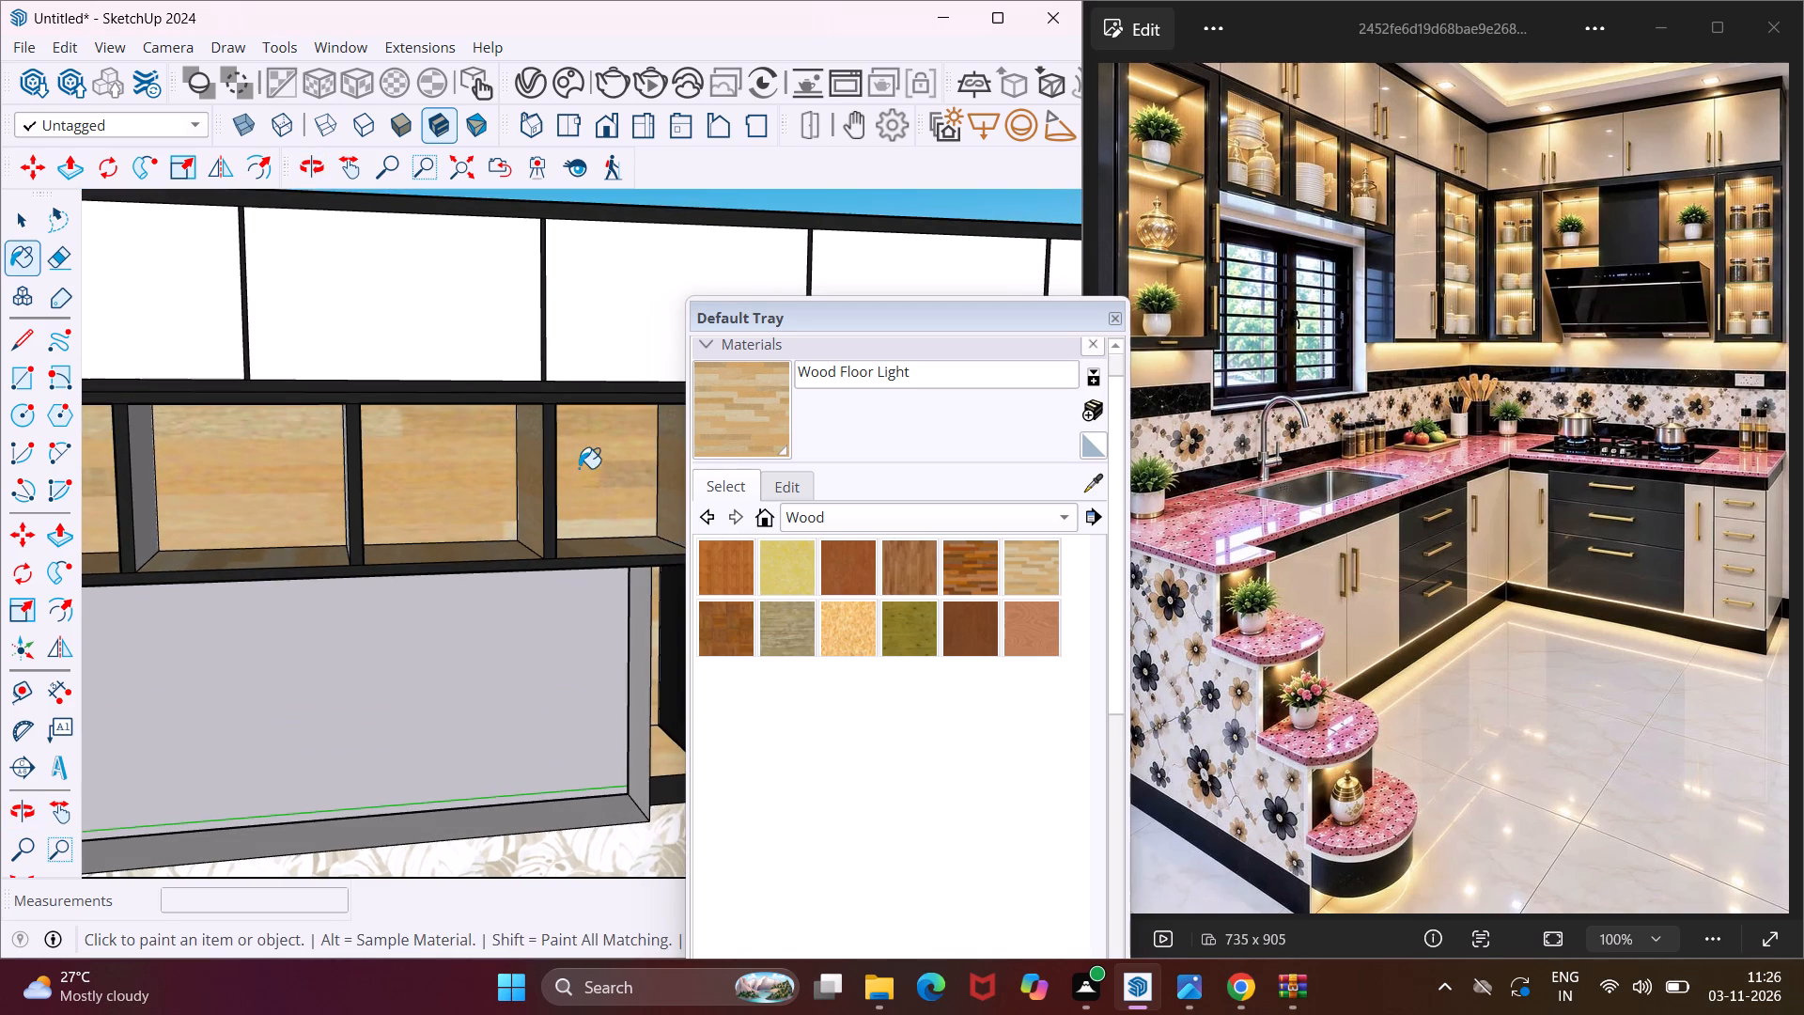
Paint the back, ceiling and corner-side wall of the top niche in the window wall's corner open unit with Wood Floor Light.
scroll(542, 472, "down", 3)
scroll(259, 463, "down", 2)
middle_click_drag(259, 463, 506, 433)
scroll(259, 451, "down", 8)
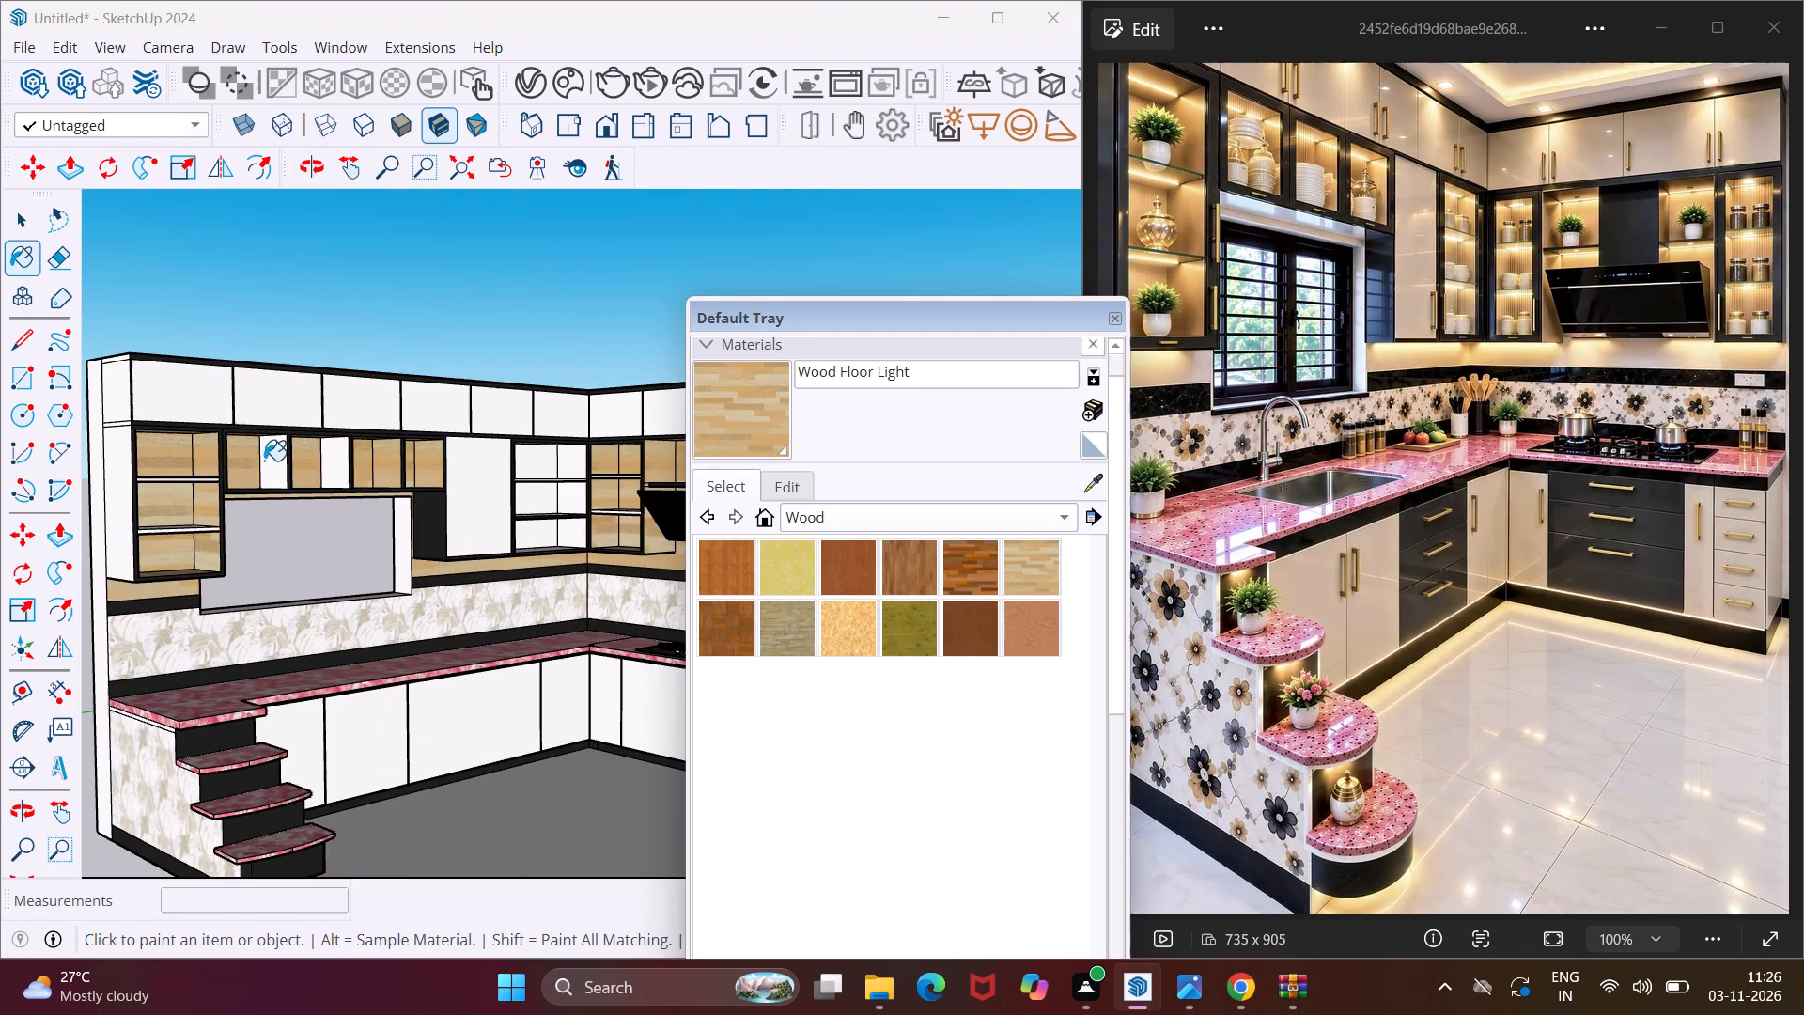
scroll(581, 464, "up", 10)
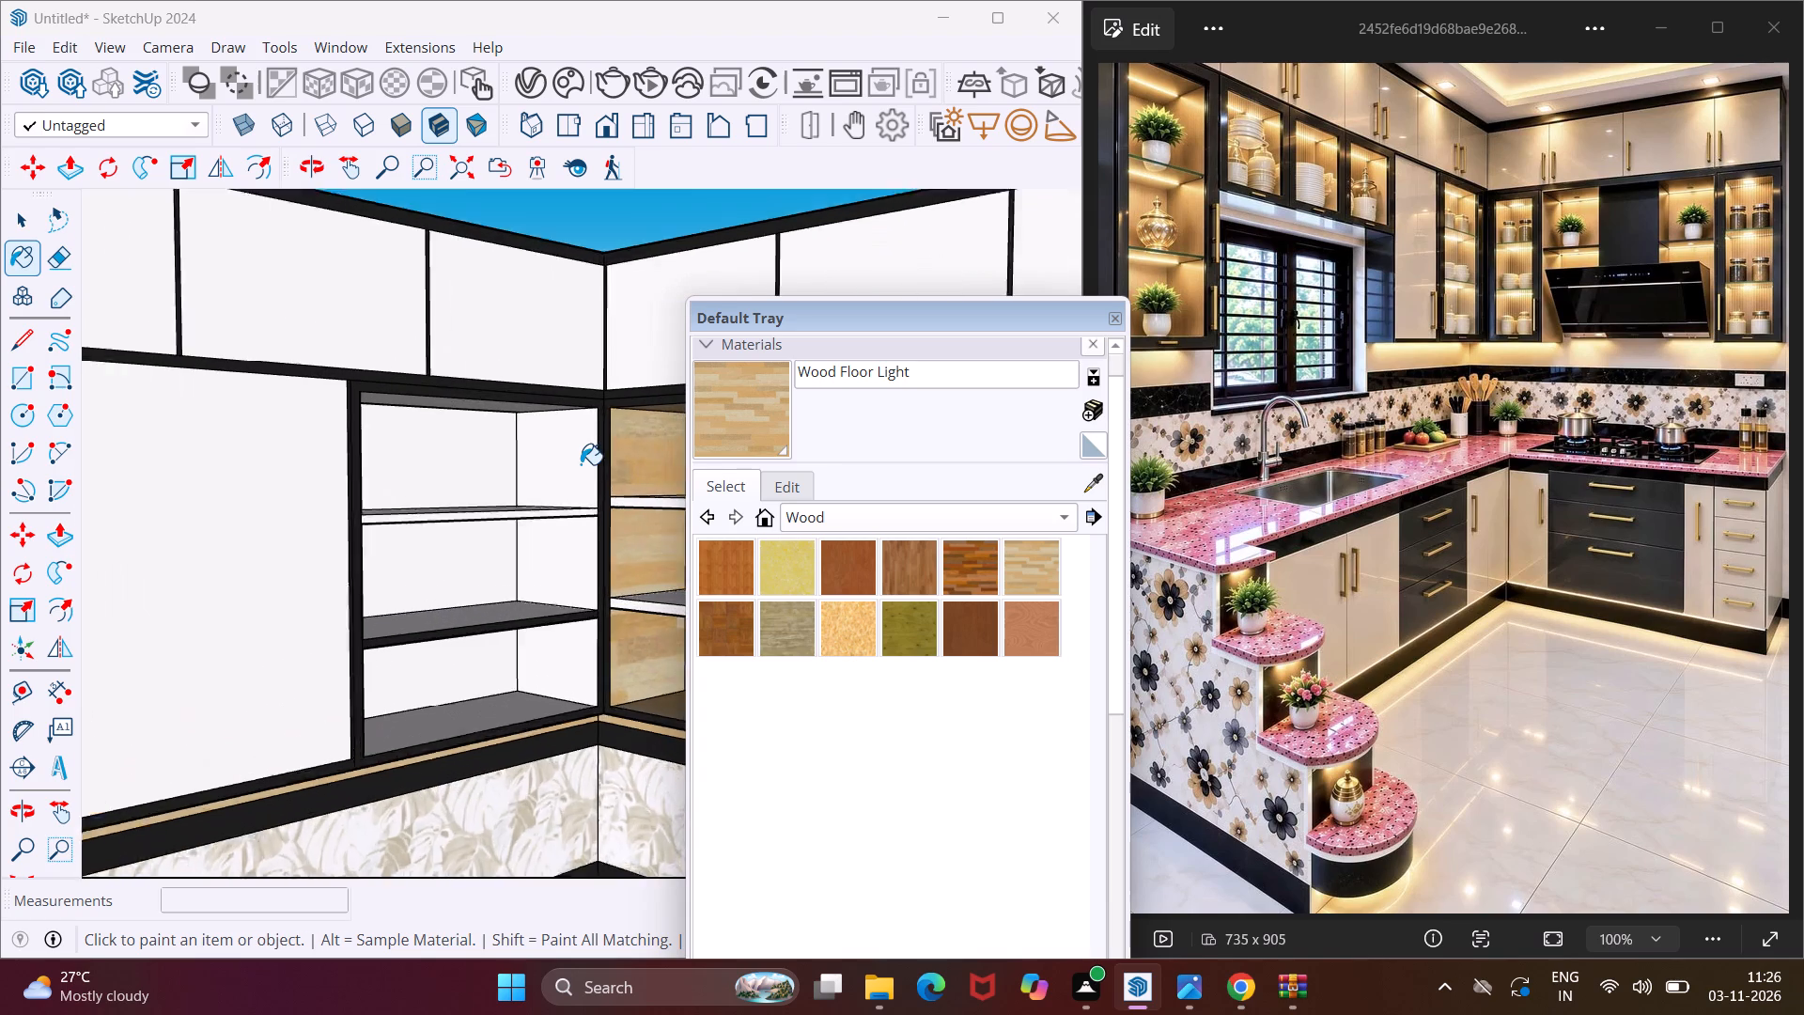
scroll(581, 464, "up", 5)
left_click(581, 464)
left_click(439, 447)
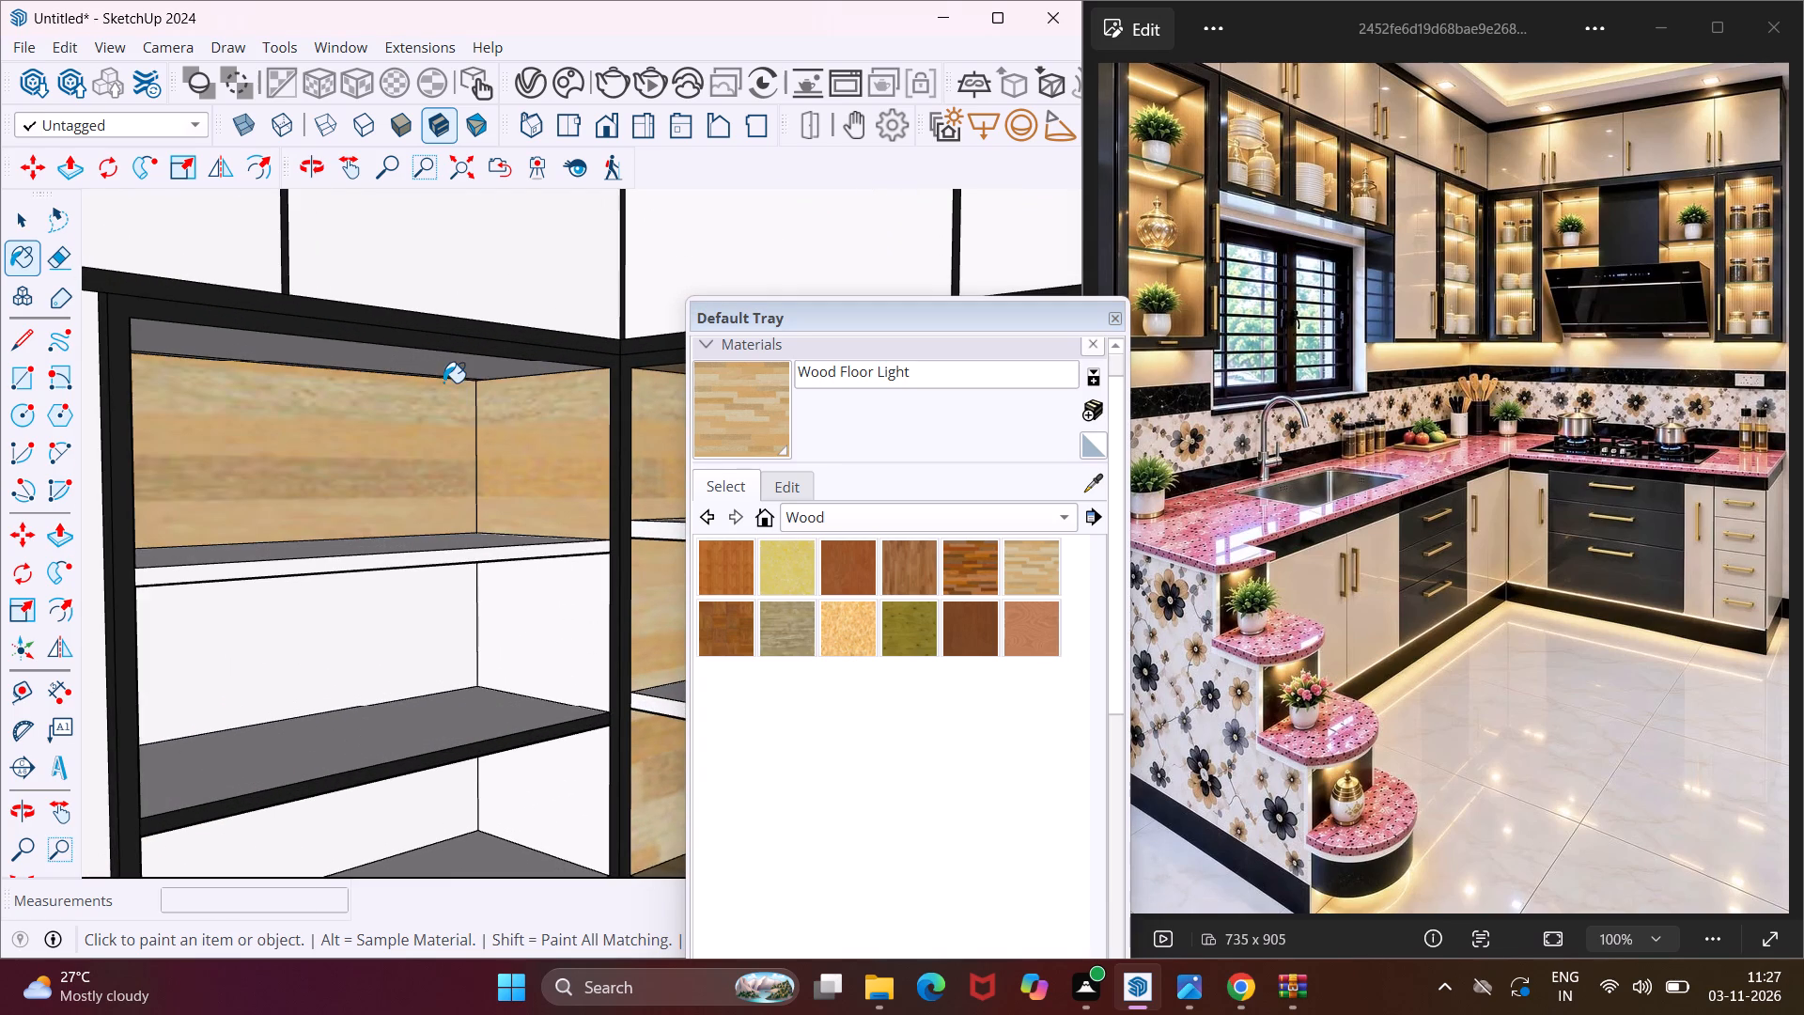
left_click(443, 367)
Paint the same unit's remaining top-niche side wall and the middle niche's back and both side walls with Wood Floor Light.
scroll(432, 424, "down", 4)
middle_click_drag(434, 425, 319, 457)
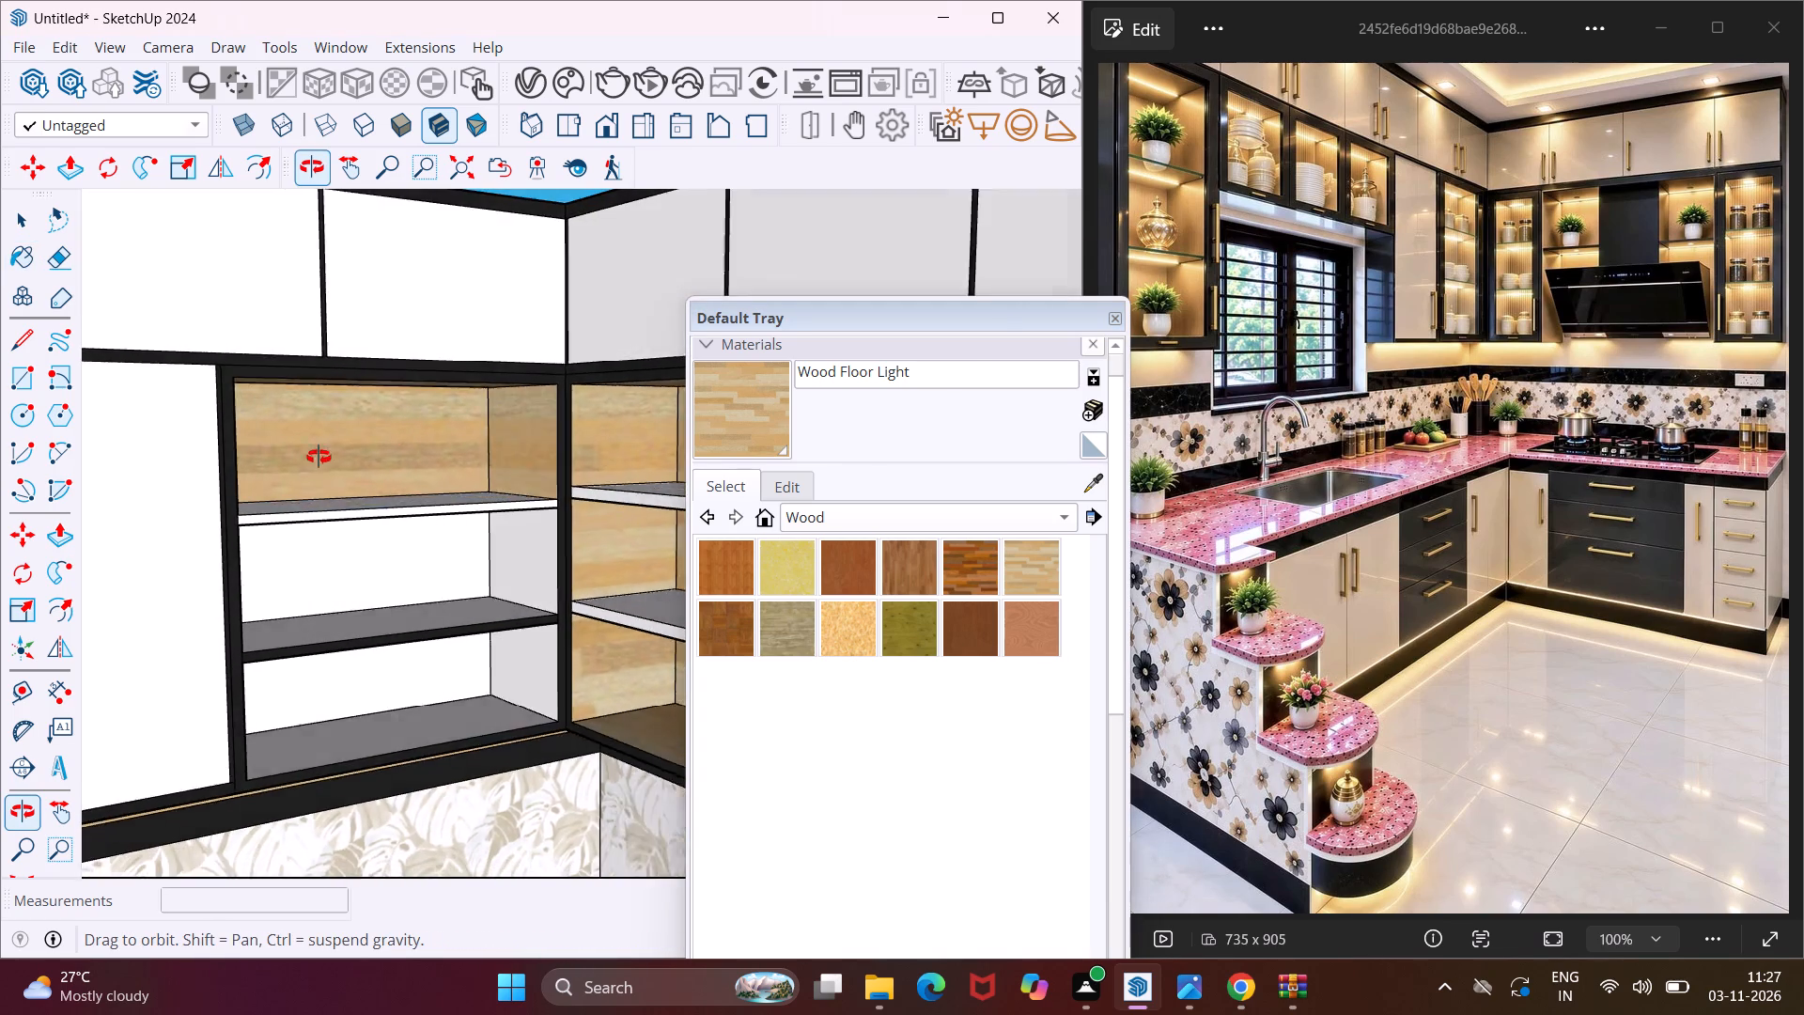
middle_click_drag(319, 457, 228, 474)
scroll(247, 467, "up", 7)
middle_click_drag(248, 462, 203, 467)
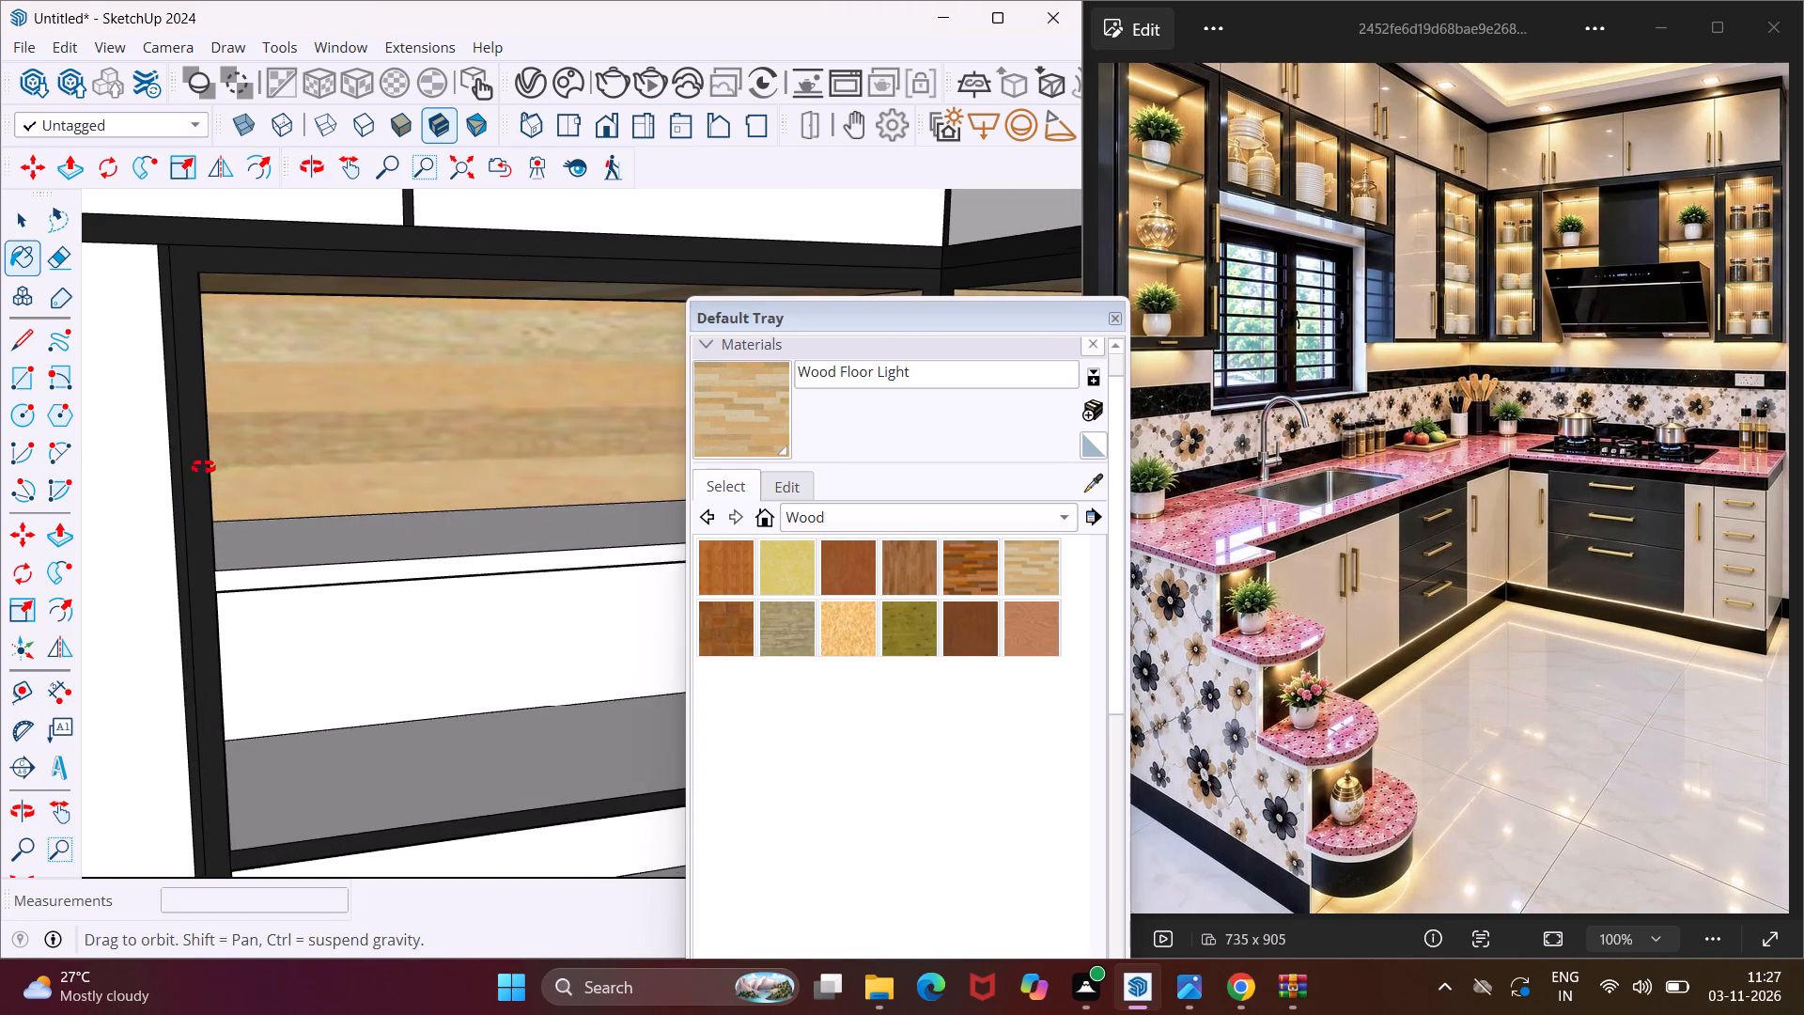
middle_click_drag(203, 467, 181, 472)
left_click(194, 472)
left_click(208, 635)
left_click(269, 634)
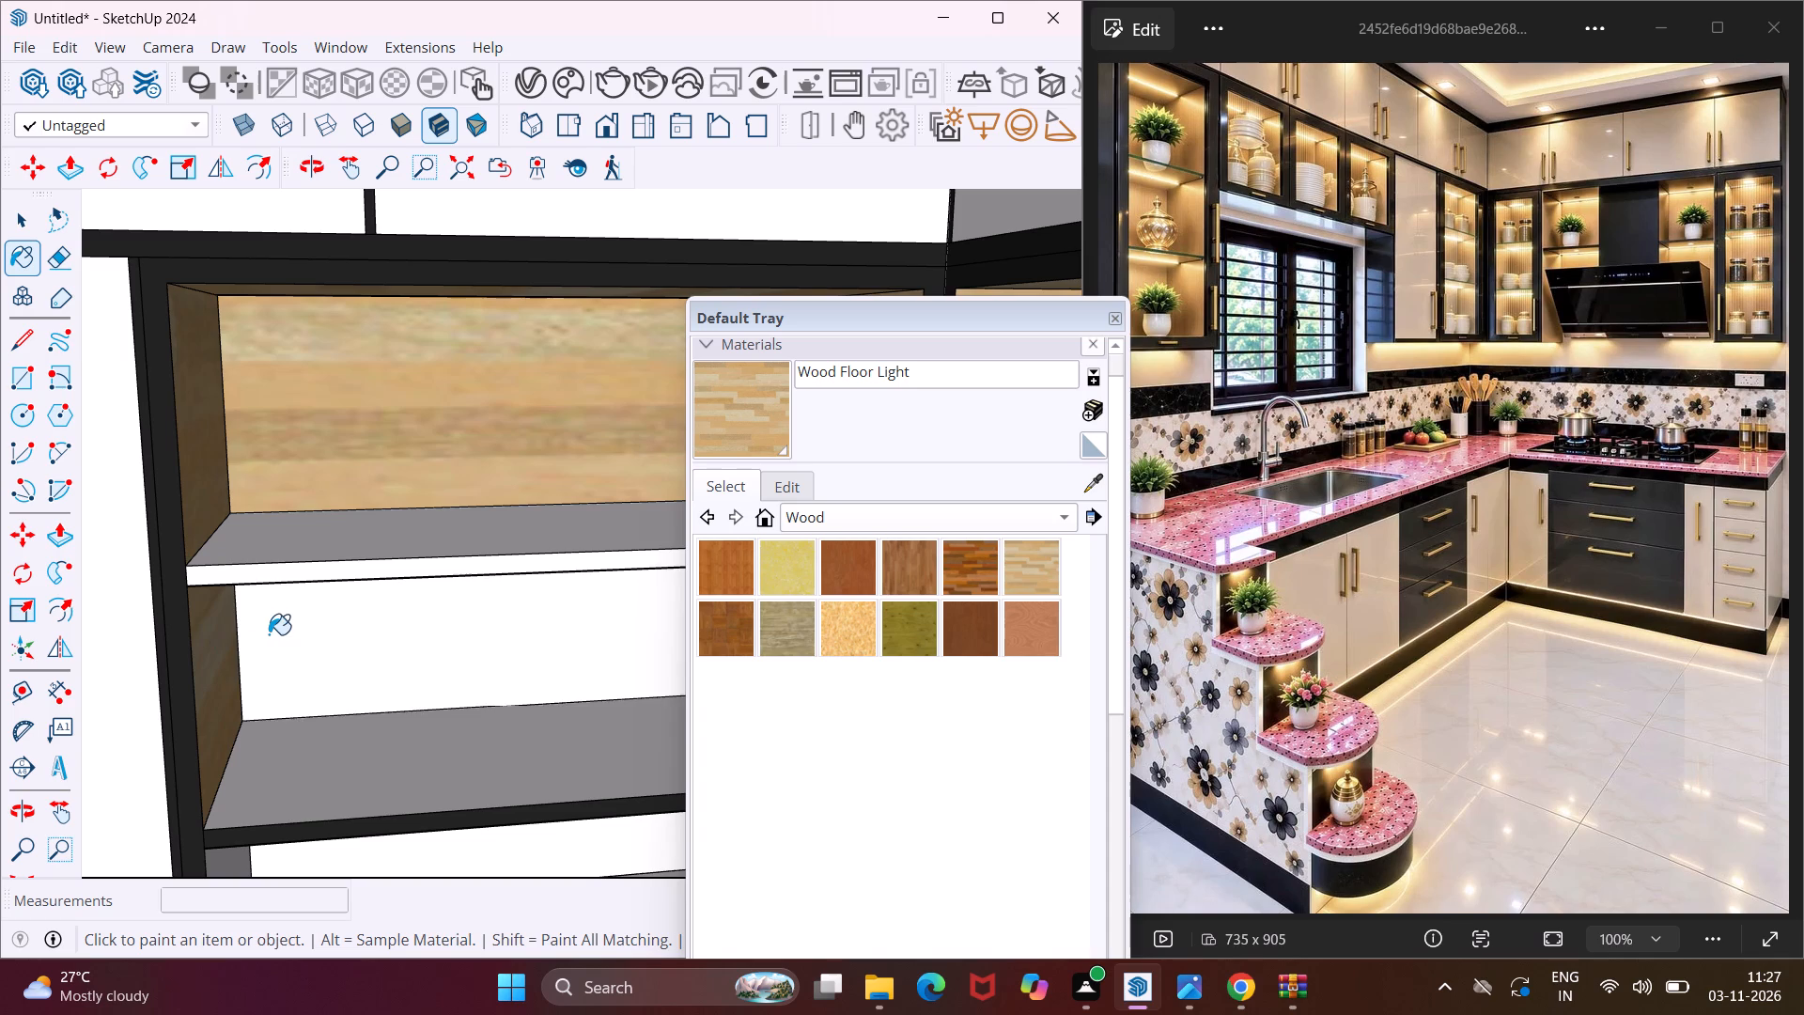
middle_click_drag(272, 850, 552, 637)
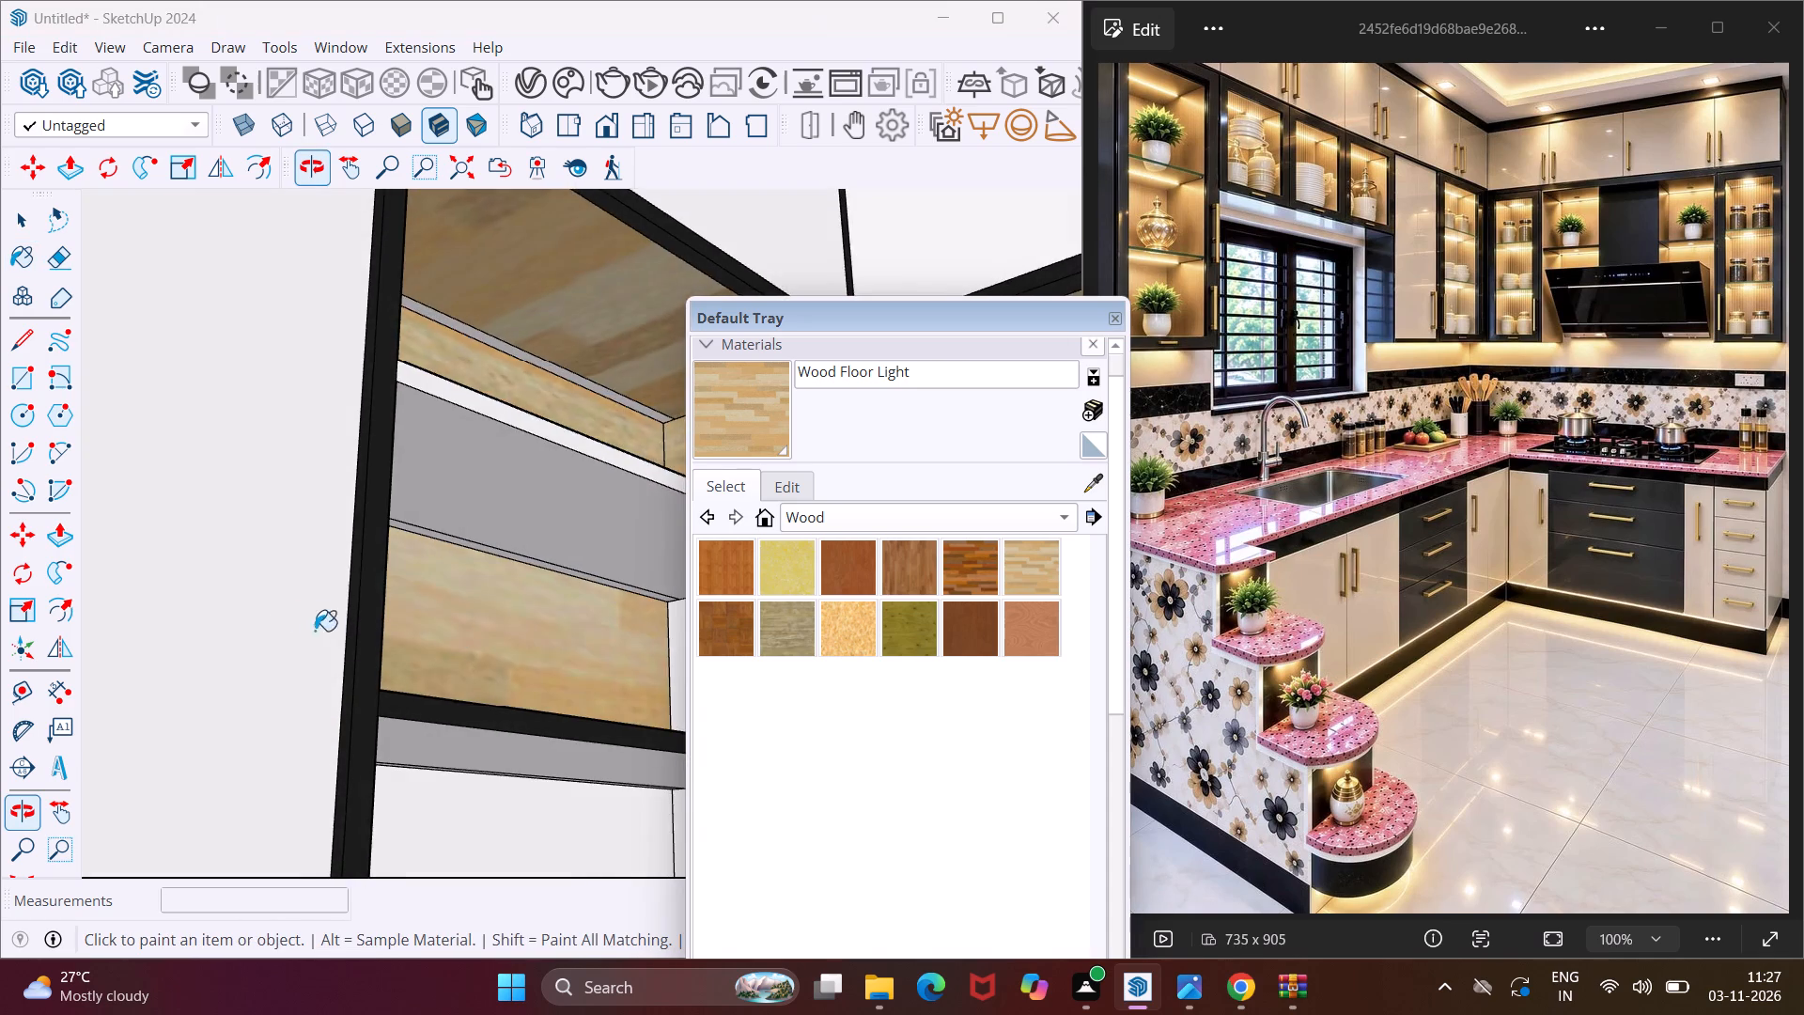
scroll(272, 627, "down", 5)
scroll(593, 629, "up", 4)
left_click(601, 640)
Paint the back, floor and both side walls of the corner unit's bottom niche with Wood Floor Light.
scroll(346, 621, "down", 3)
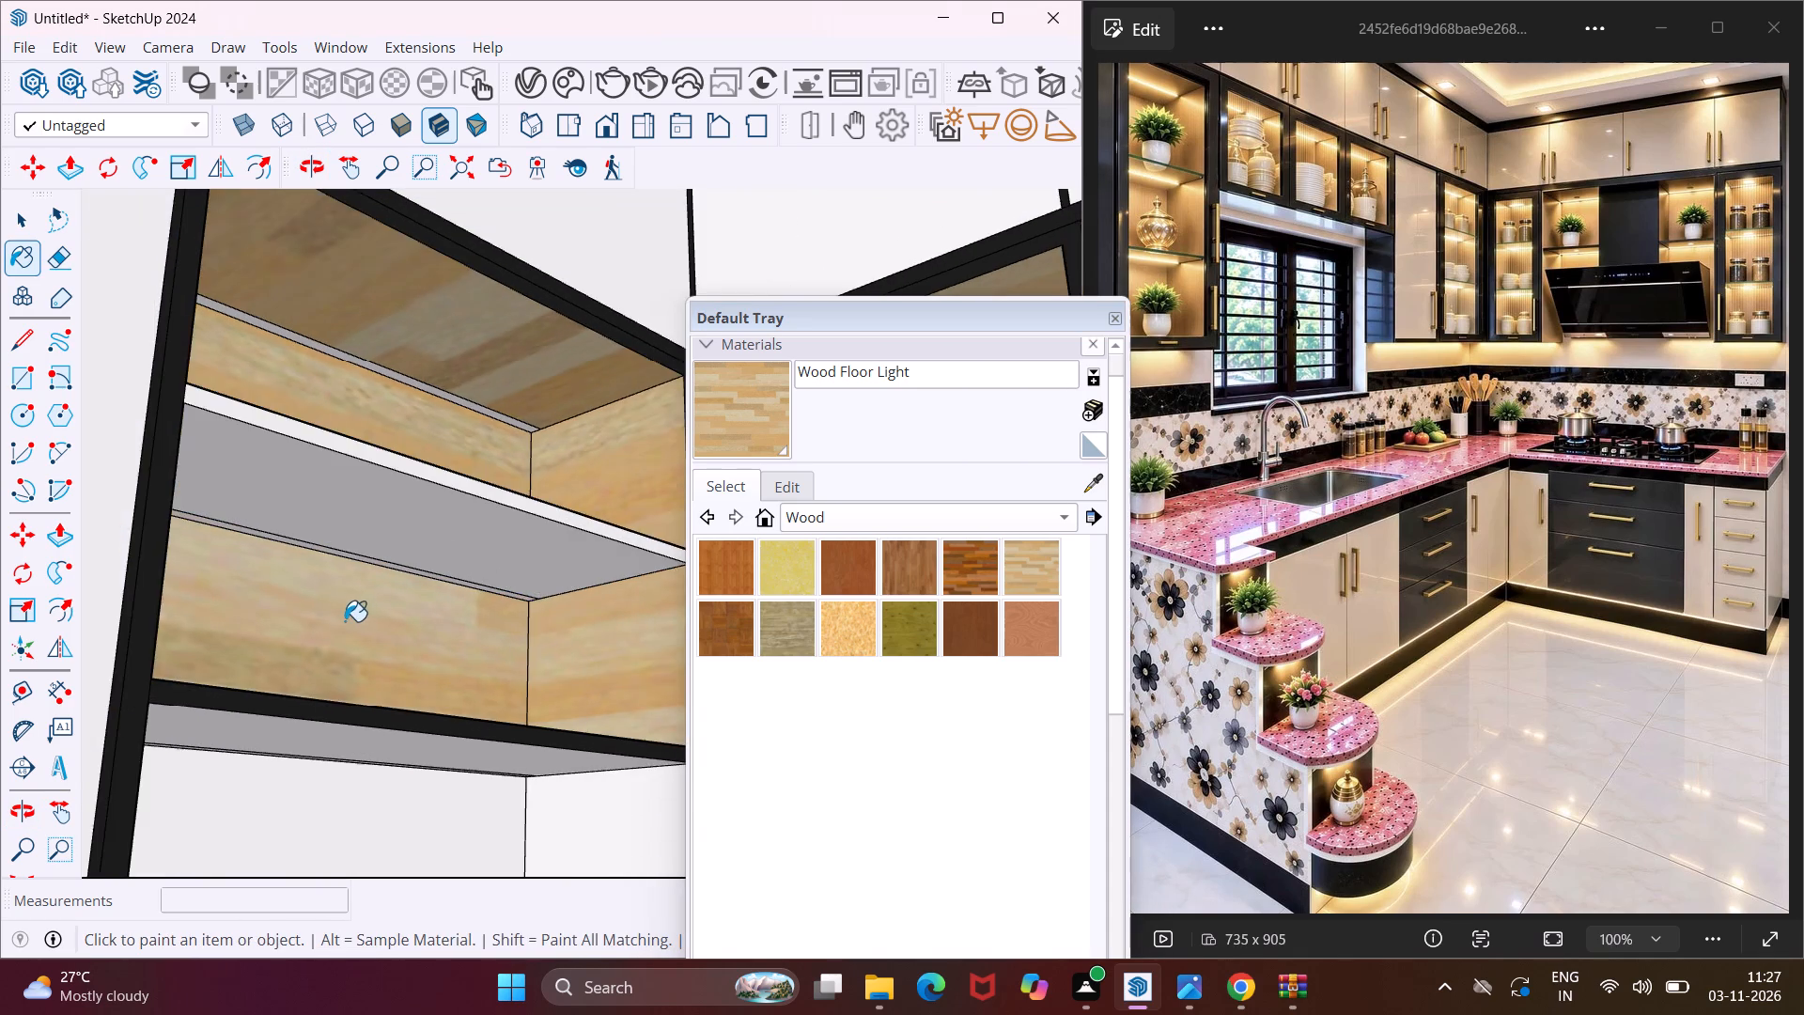
scroll(359, 630, "down", 4)
left_click(412, 739)
left_click(514, 762)
middle_click_drag(478, 773, 472, 773)
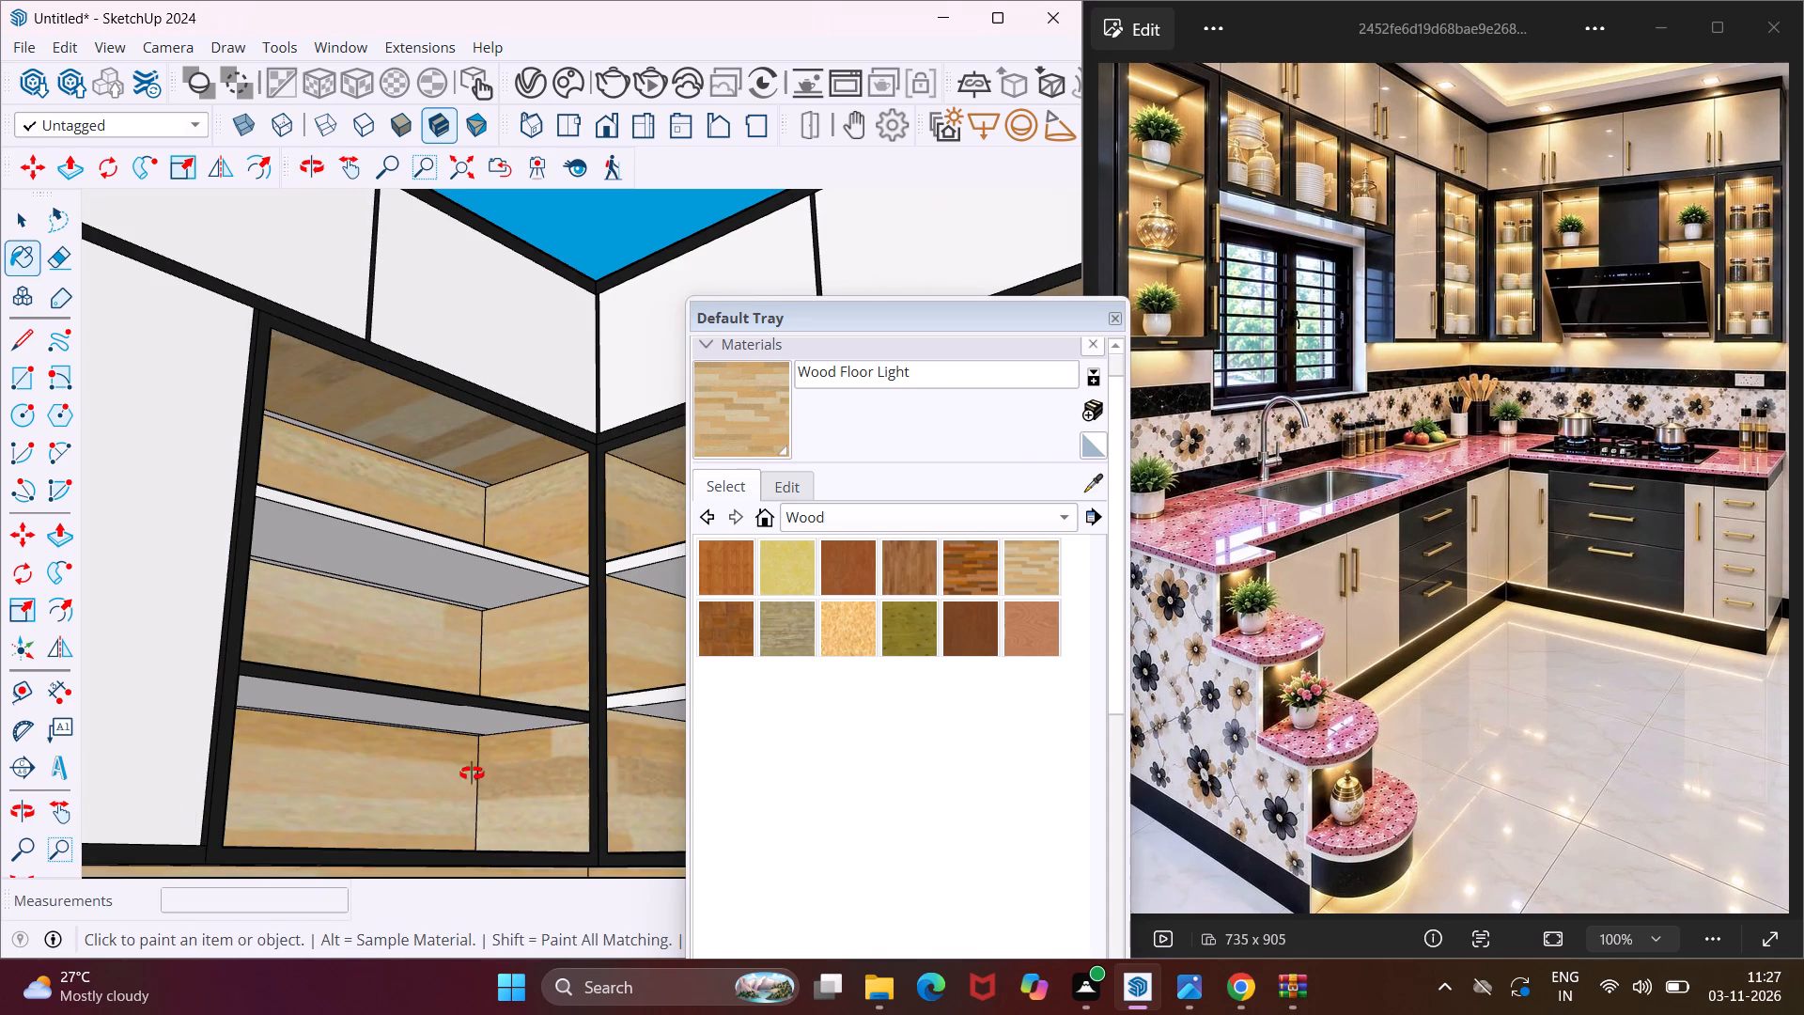
middle_click_drag(472, 773, 355, 864)
scroll(354, 858, "up", 3)
left_click(354, 858)
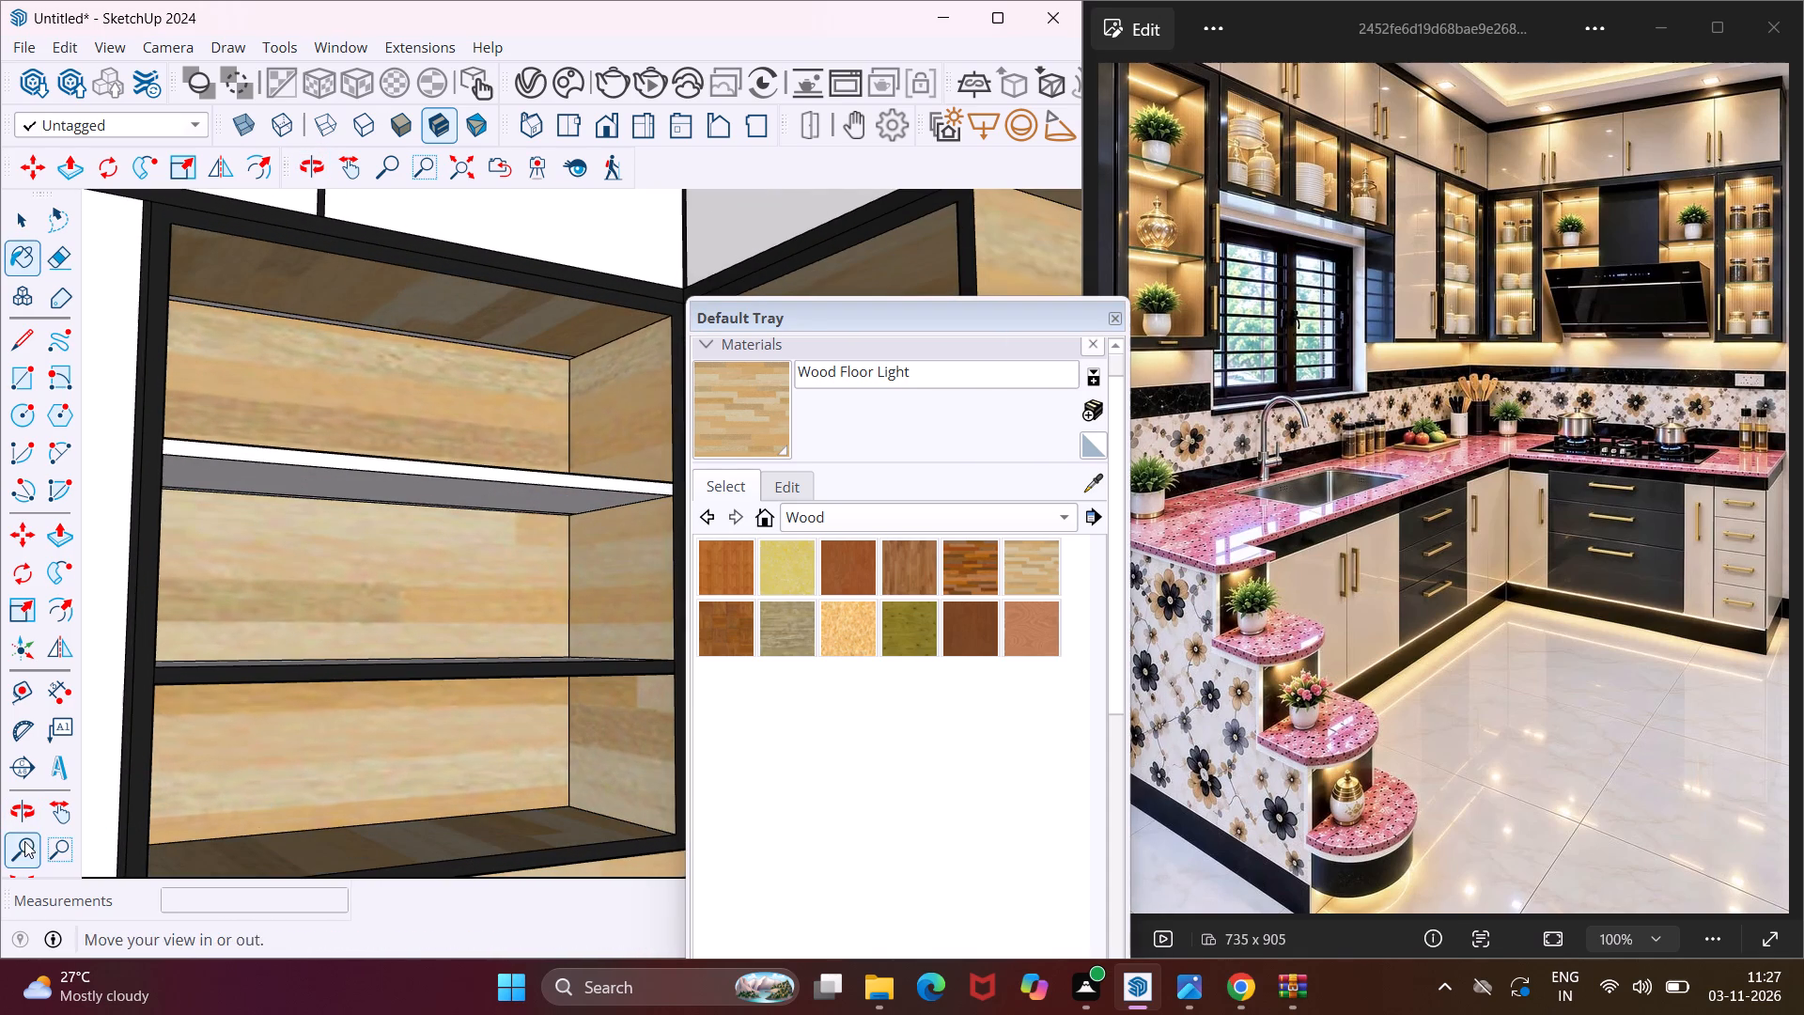
middle_click_drag(242, 797, 163, 777)
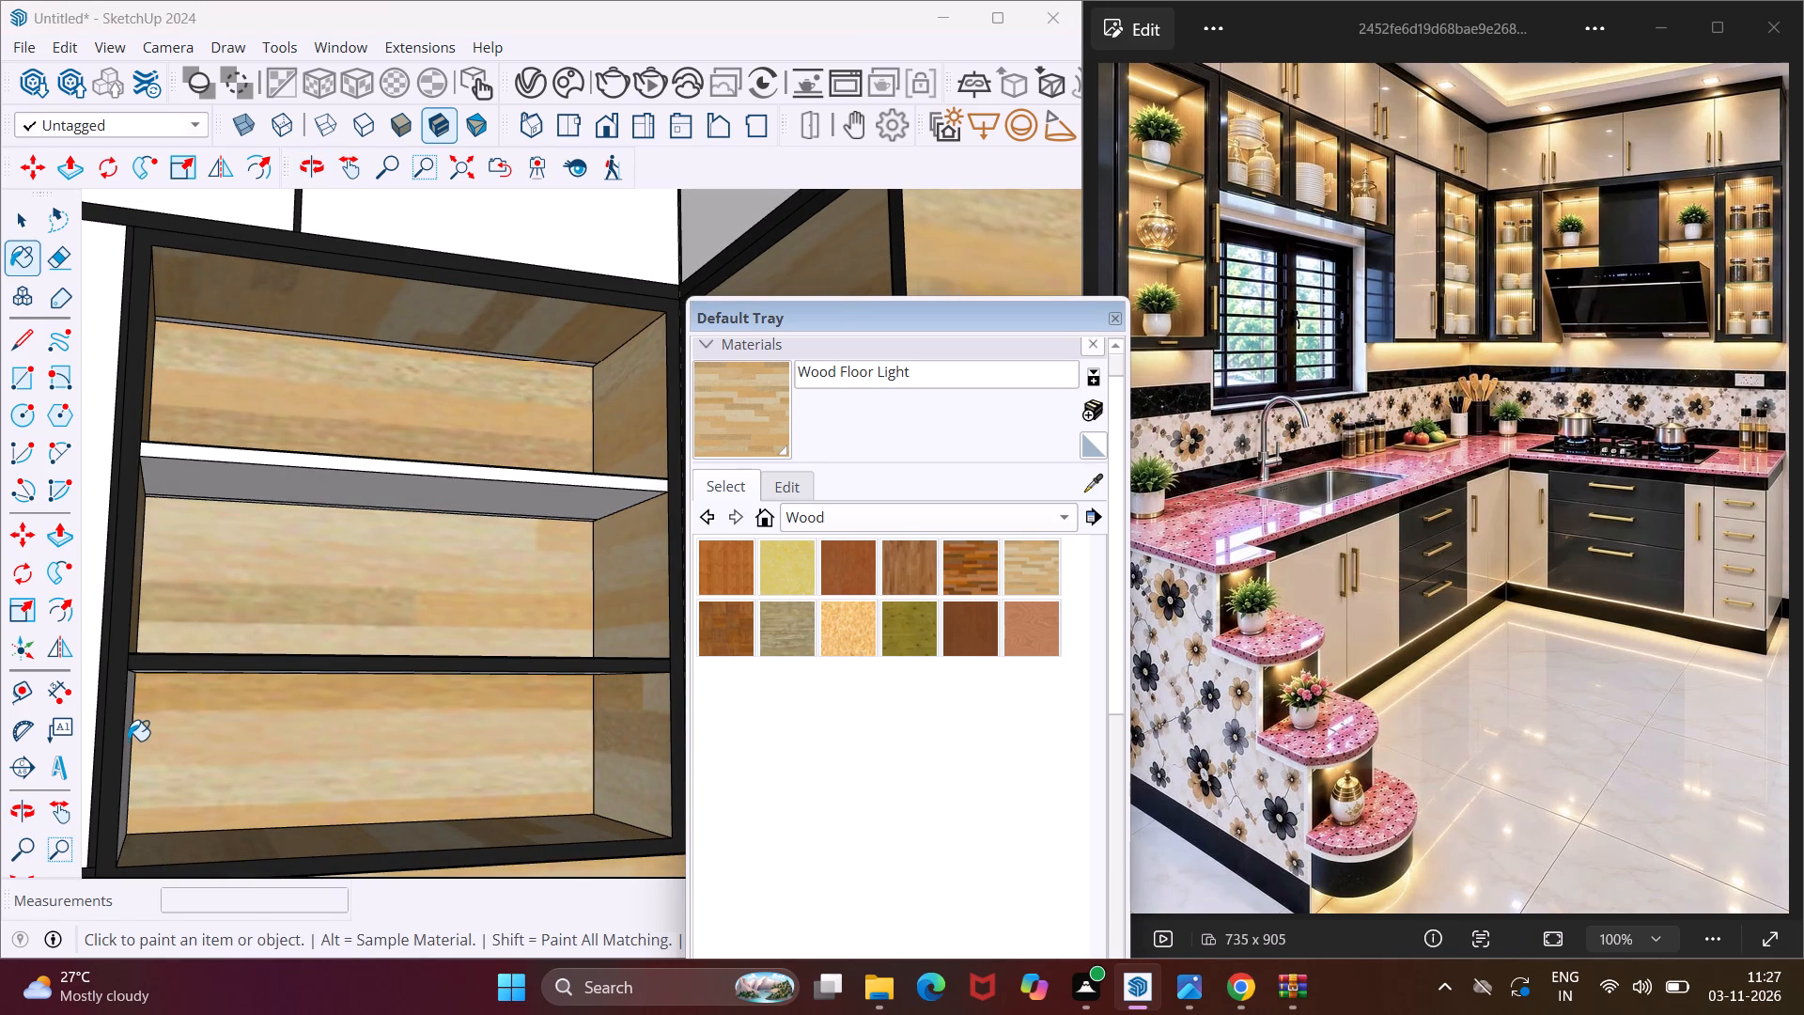
left_click(128, 741)
Examine the painted open units and the whole kitchen from several viewpoints, and leave the Paint Bucket tool.
middle_click_drag(148, 741, 348, 757)
scroll(269, 589, "down", 6)
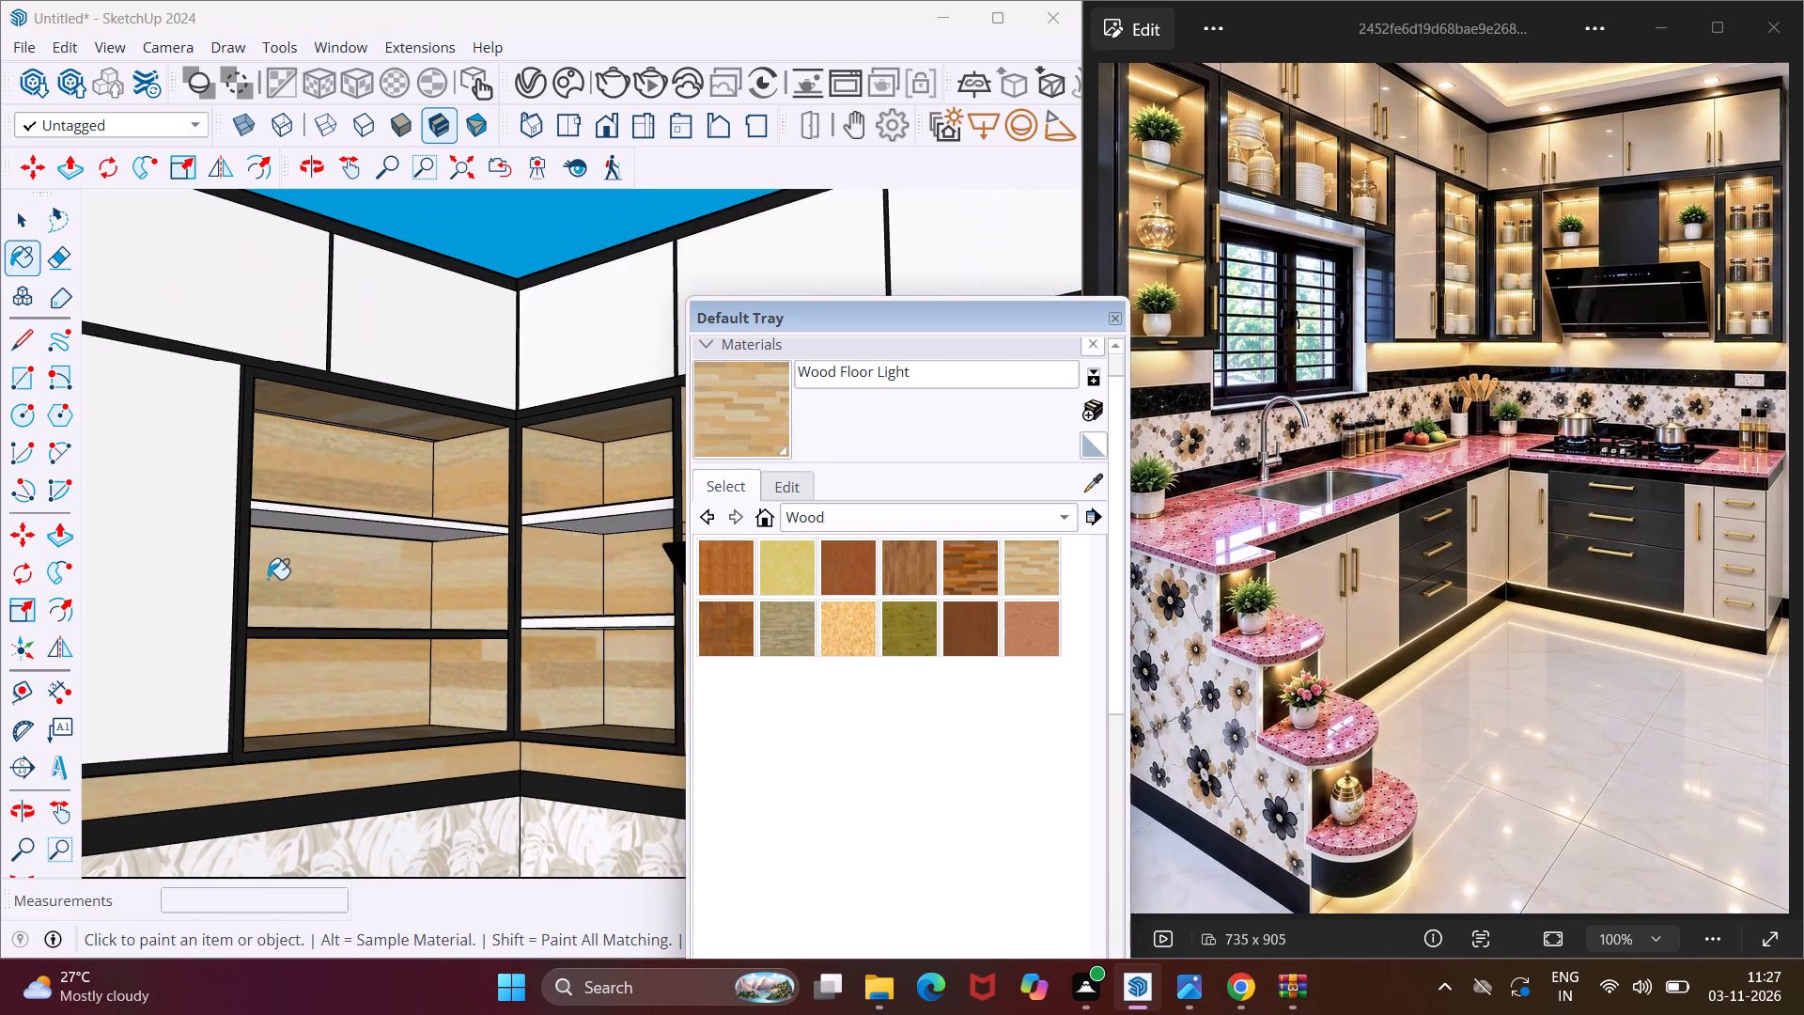
scroll(264, 487, "down", 10)
middle_click_drag(264, 486, 450, 548)
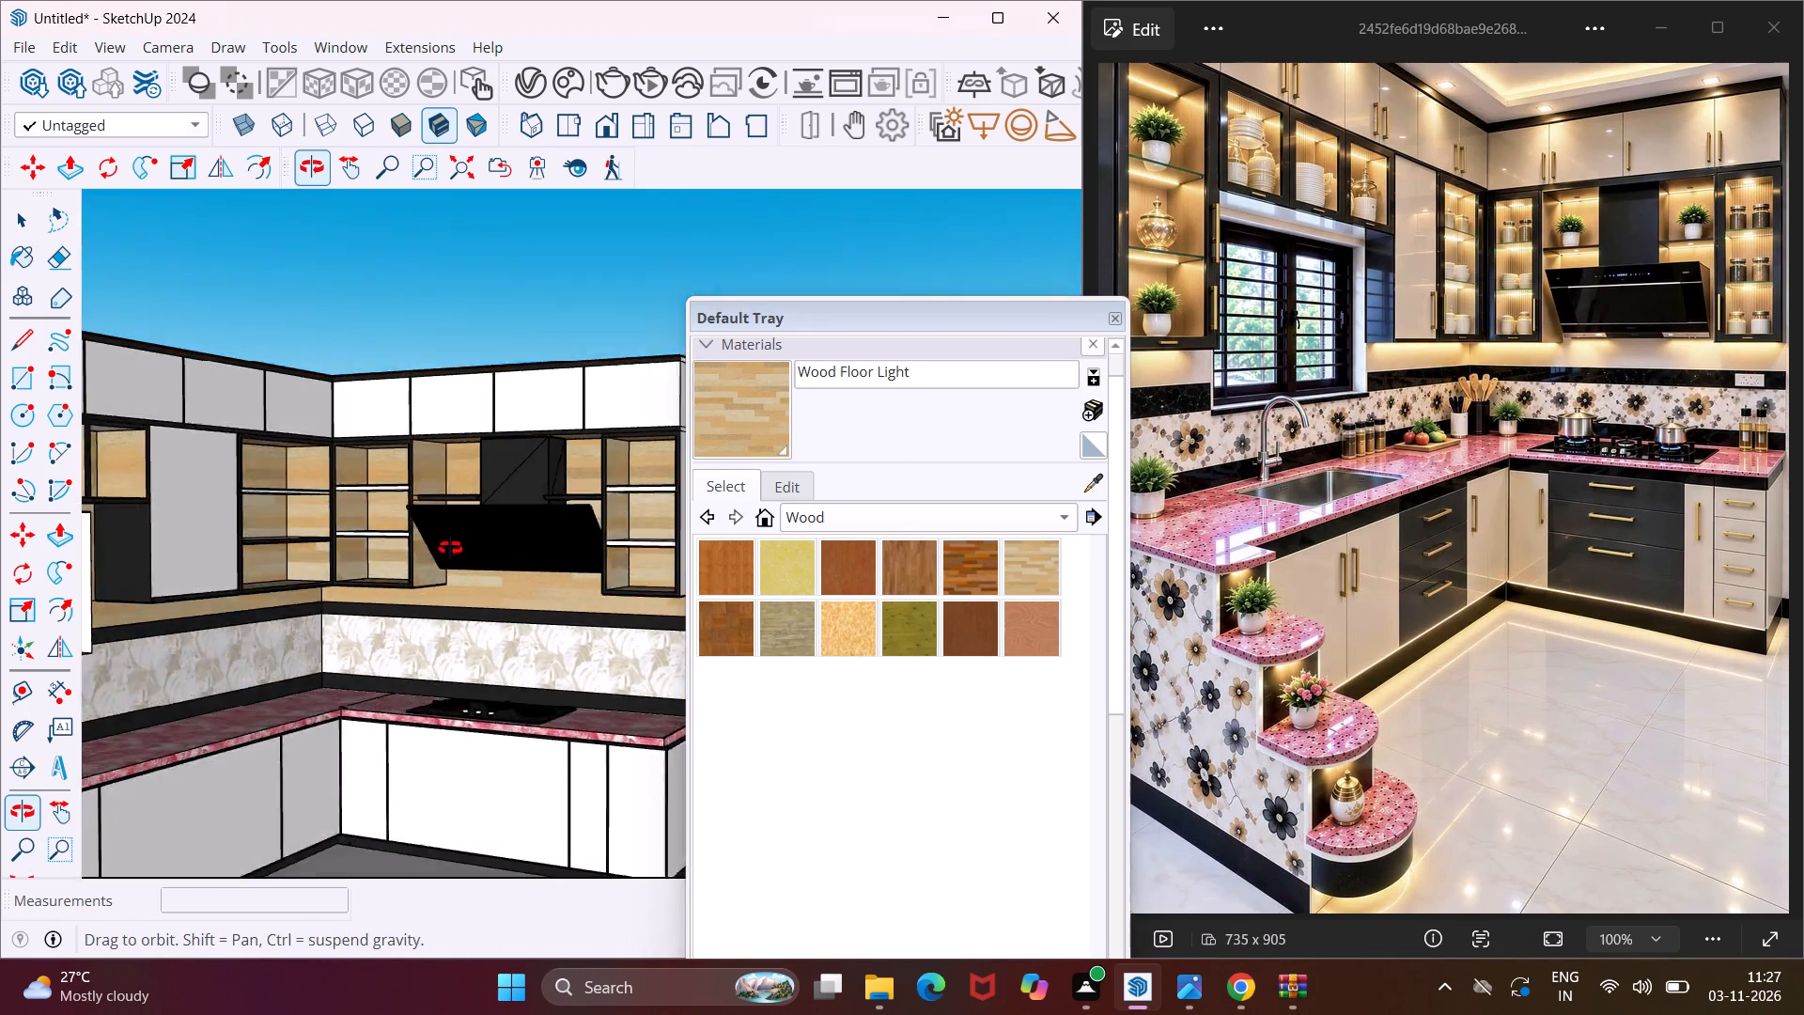
middle_click_drag(450, 548, 565, 572)
scroll(296, 617, "down", 9)
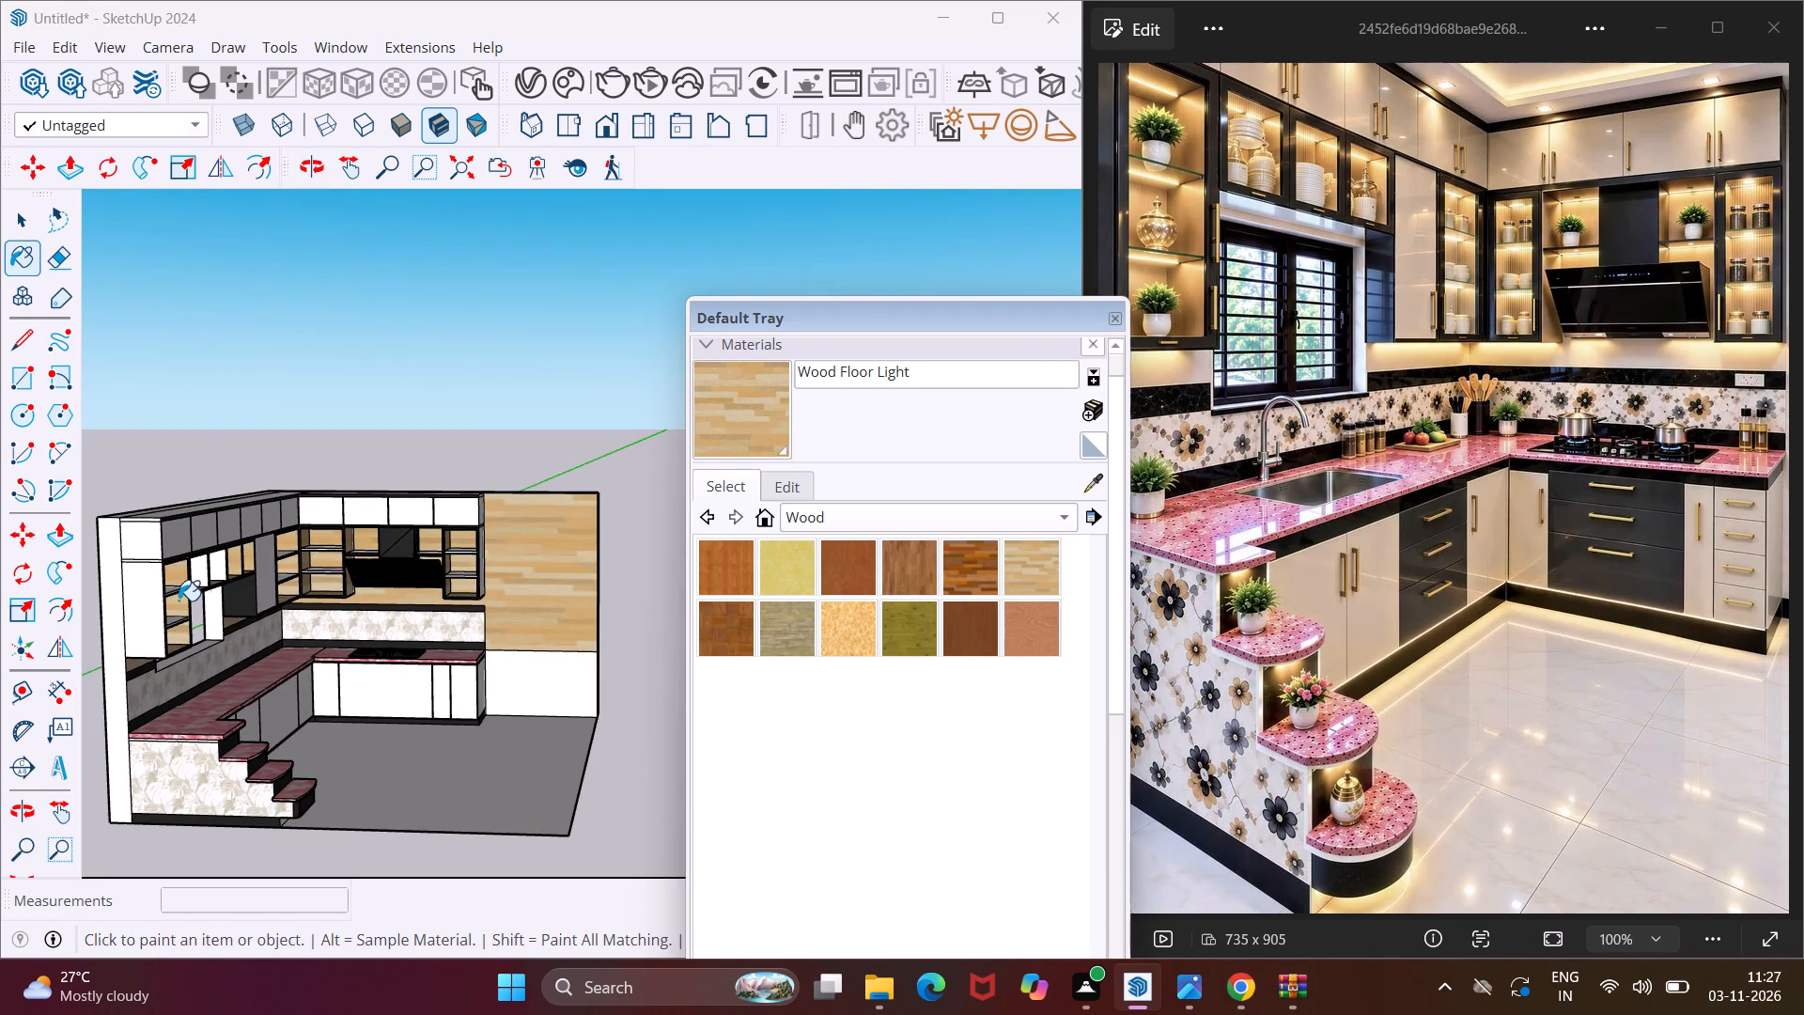
scroll(182, 591, "up", 3)
middle_click_drag(186, 589, 350, 620)
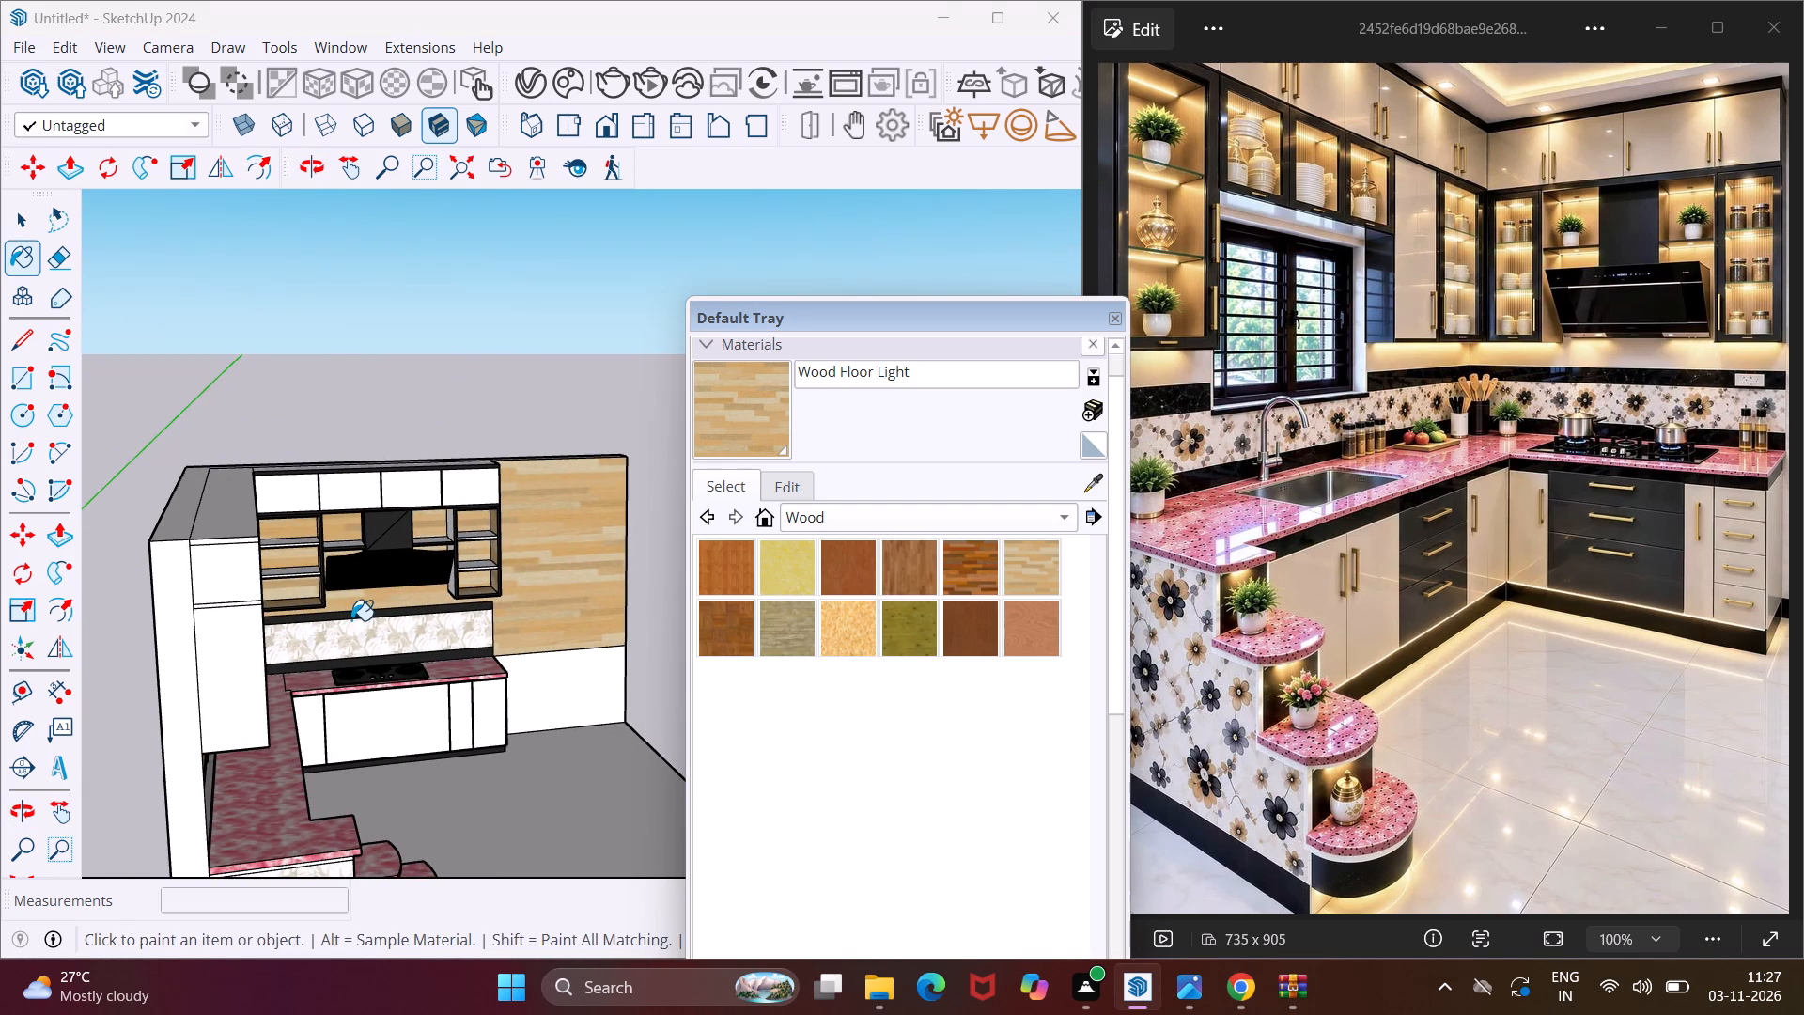
key("Escape")
key("space")
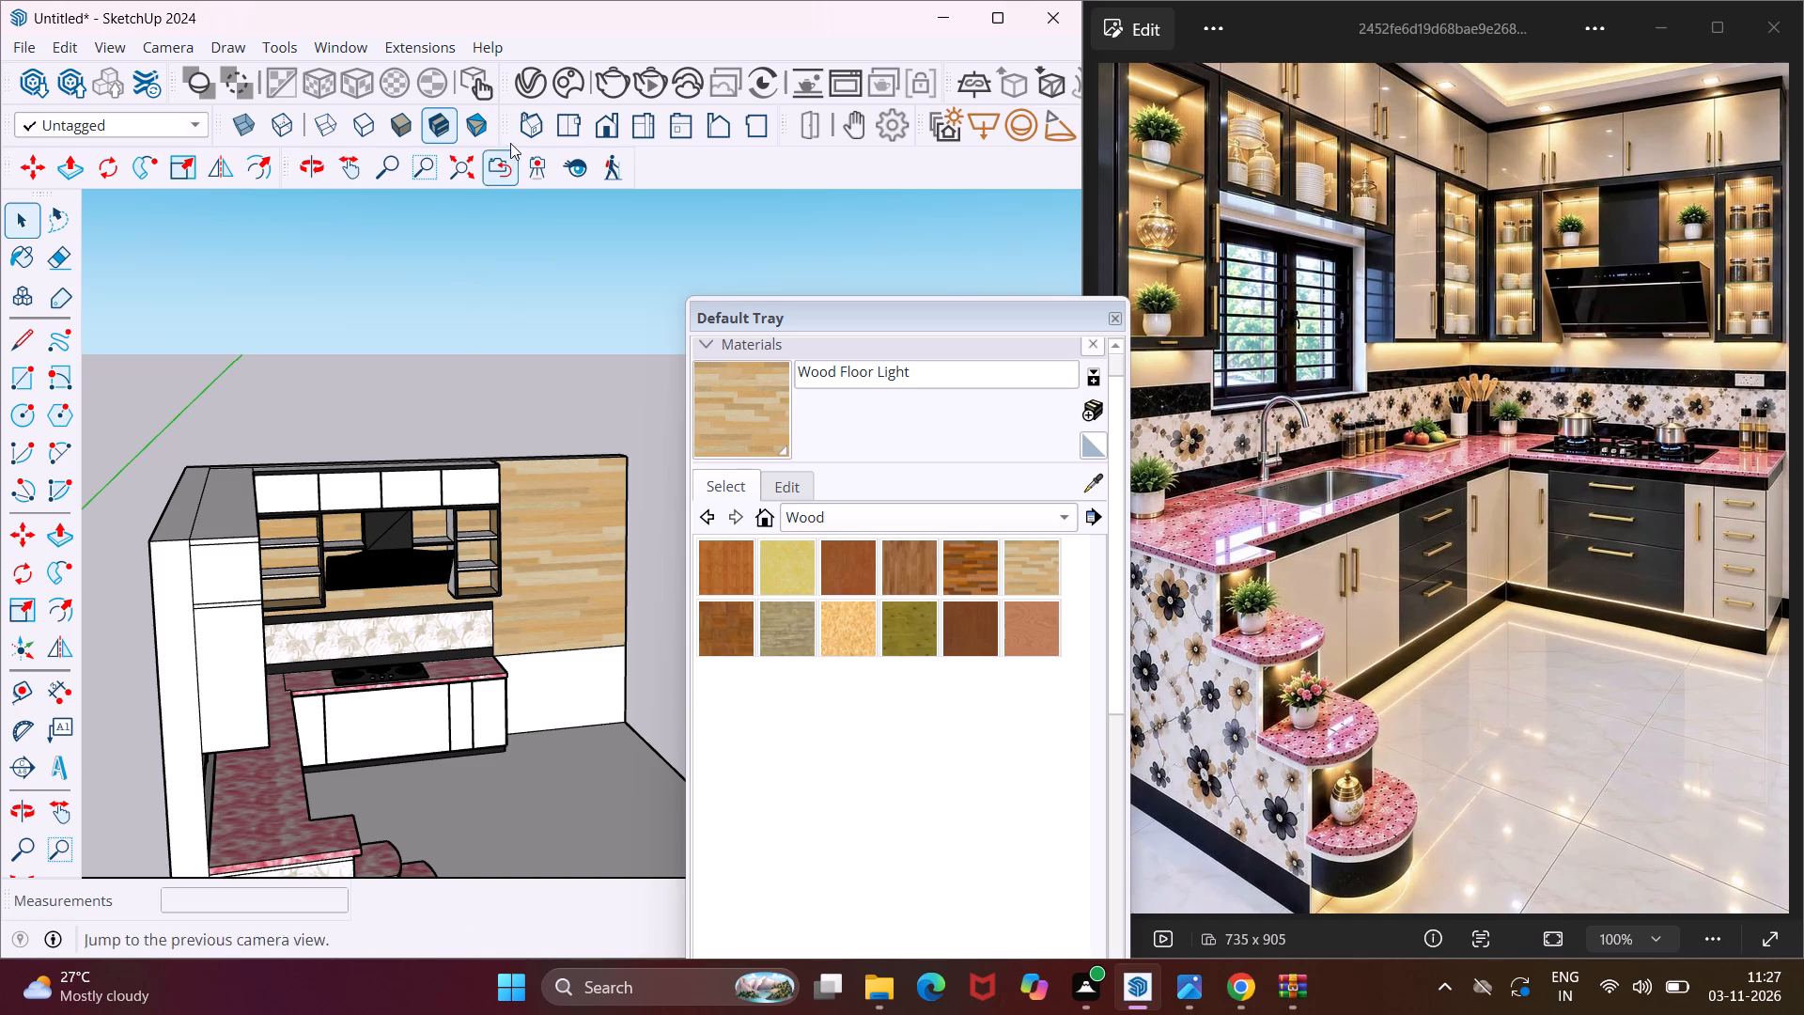
Search the Chaos Cosmos library for glass and import the Glass Tinted Gray material into the scene through the V-Ray Asset Editor.
left_click(524, 75)
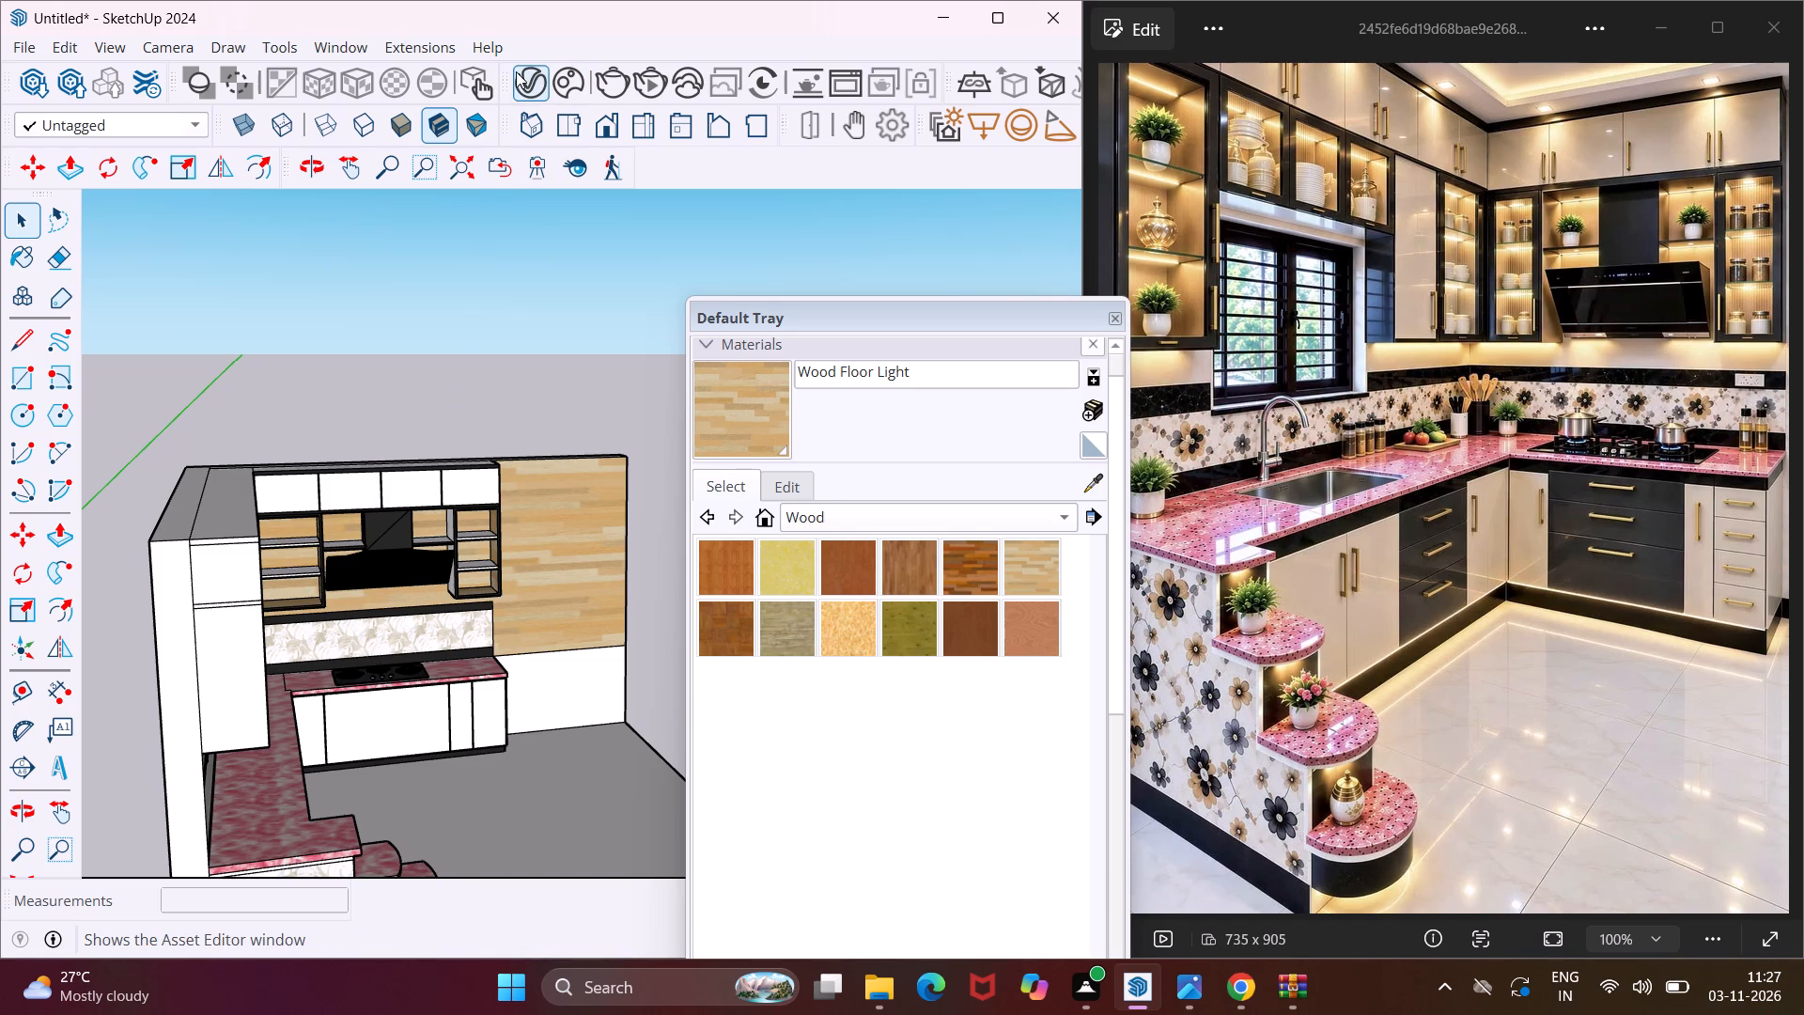
left_click(575, 70)
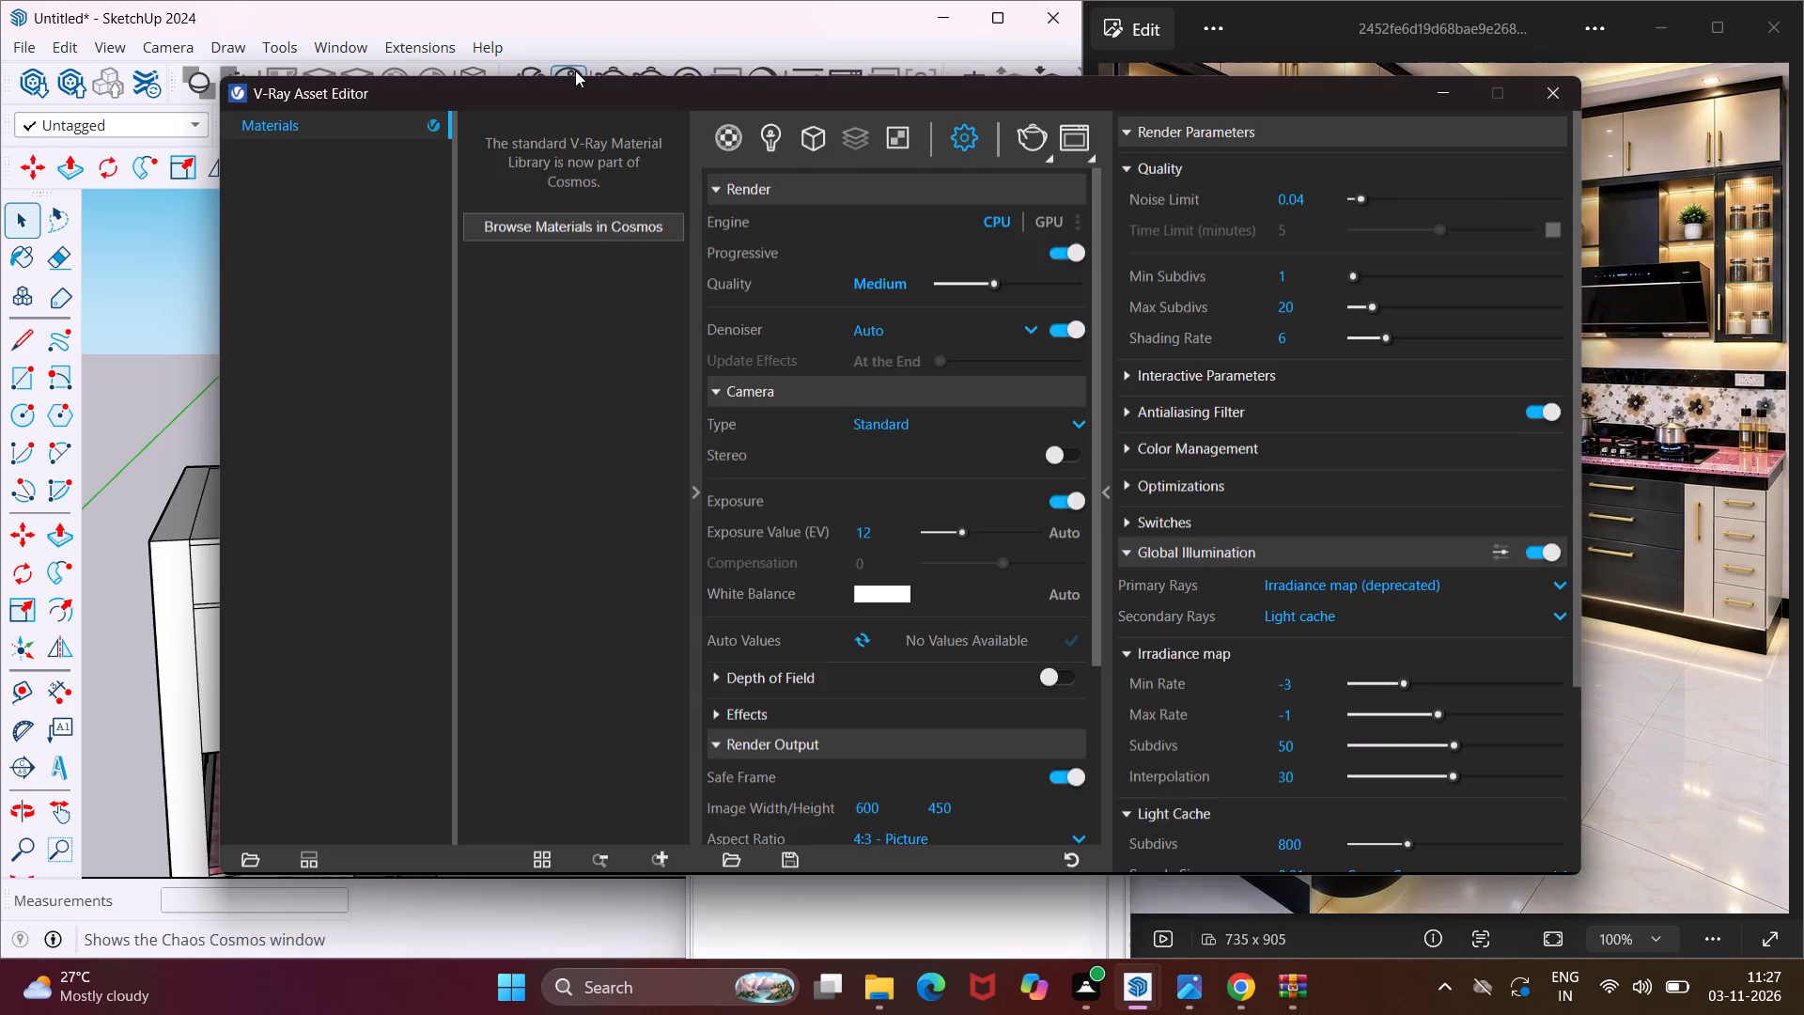
left_click(601, 219)
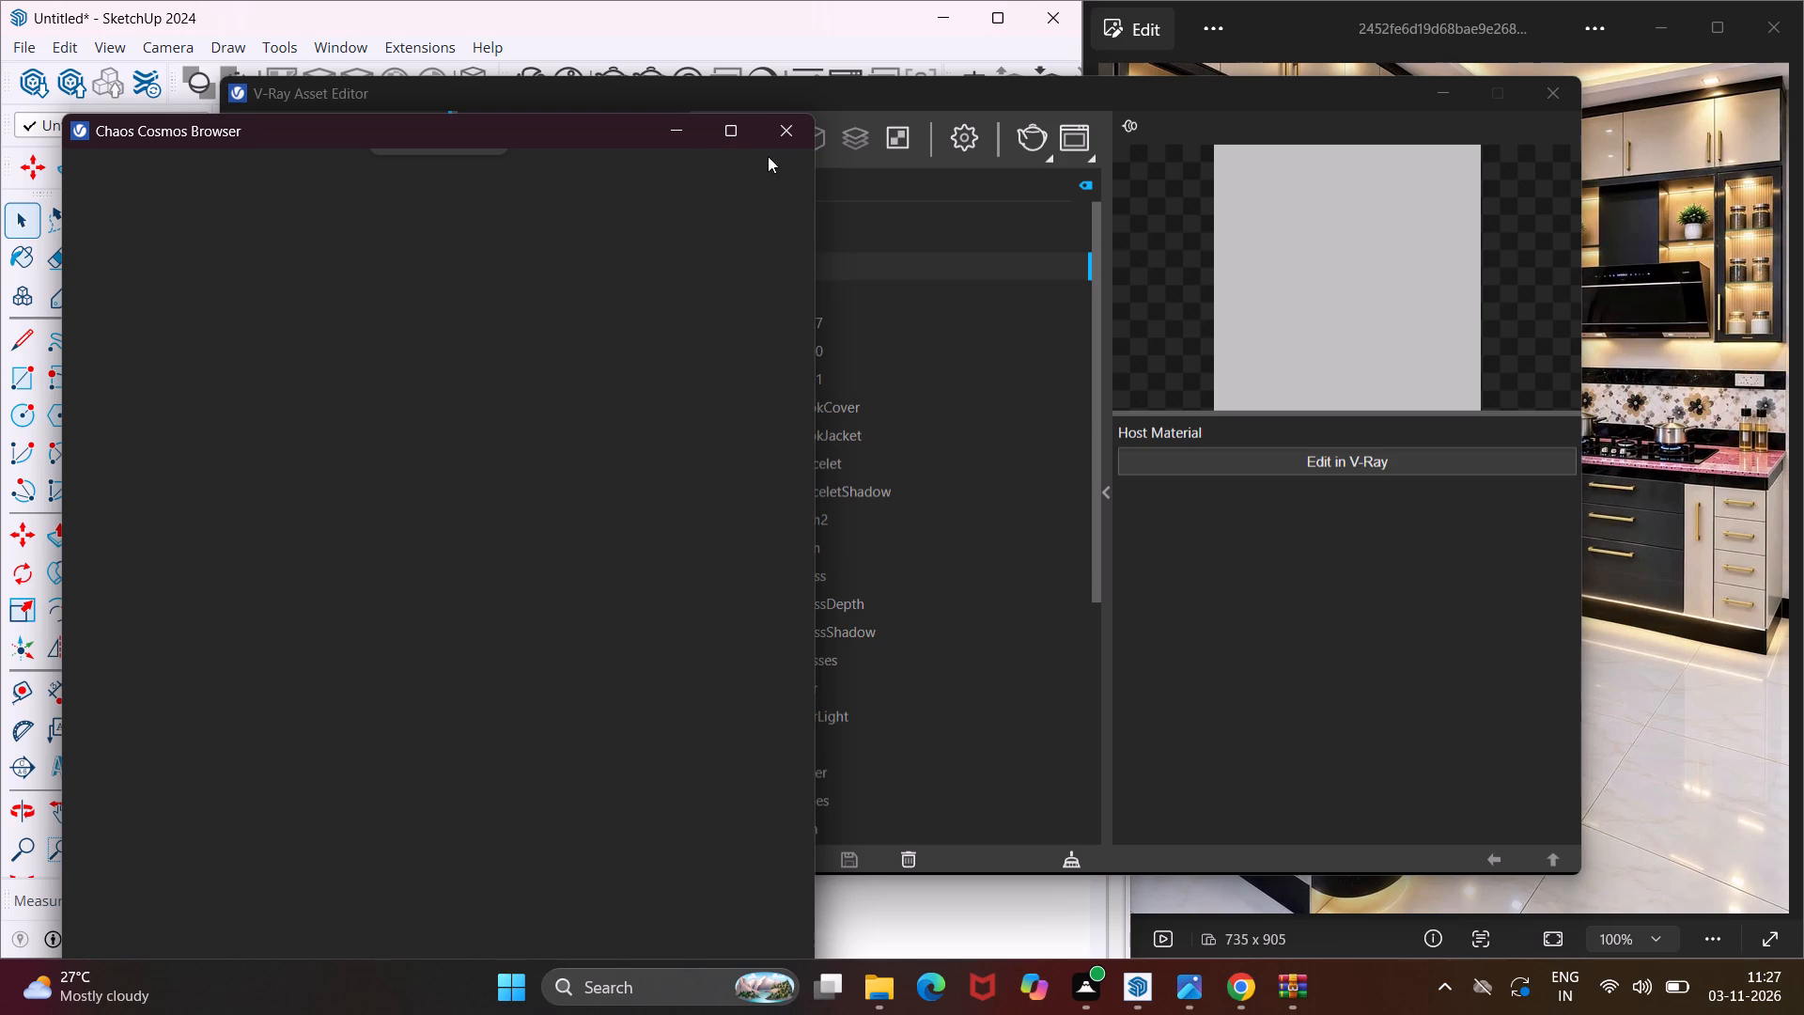
left_click(701, 142)
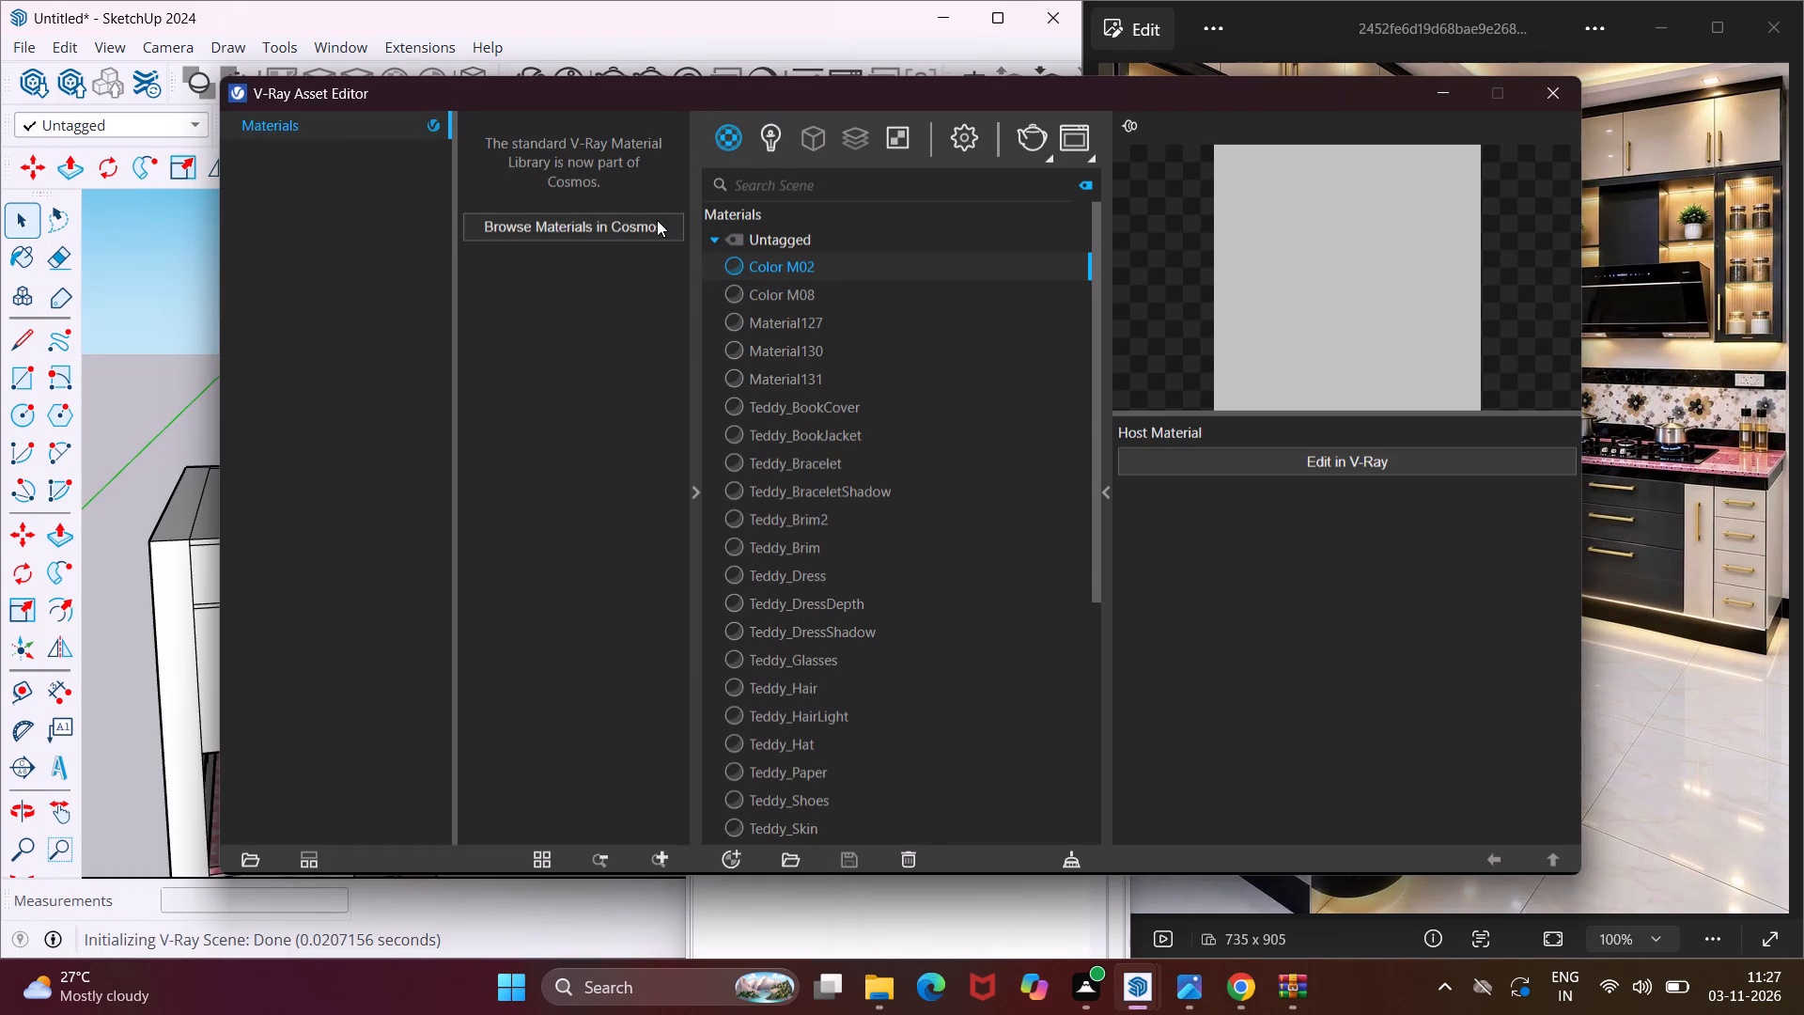
left_click(657, 220)
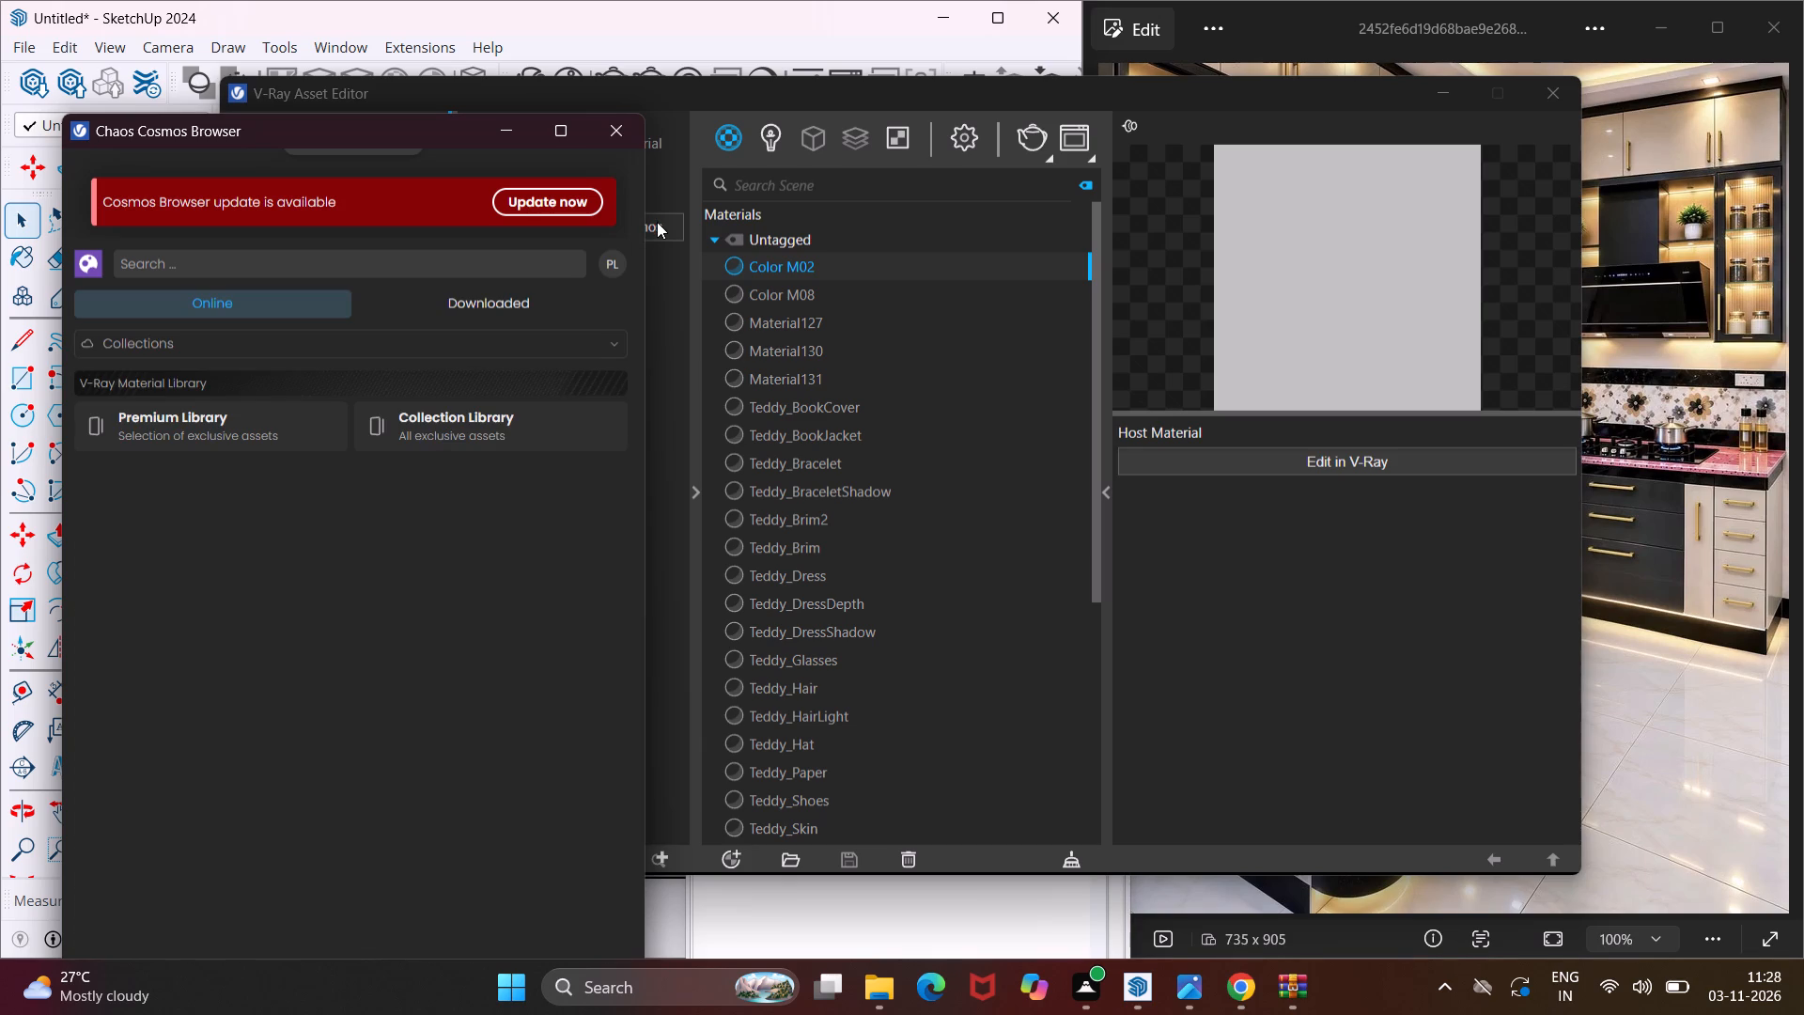
left_click(489, 261)
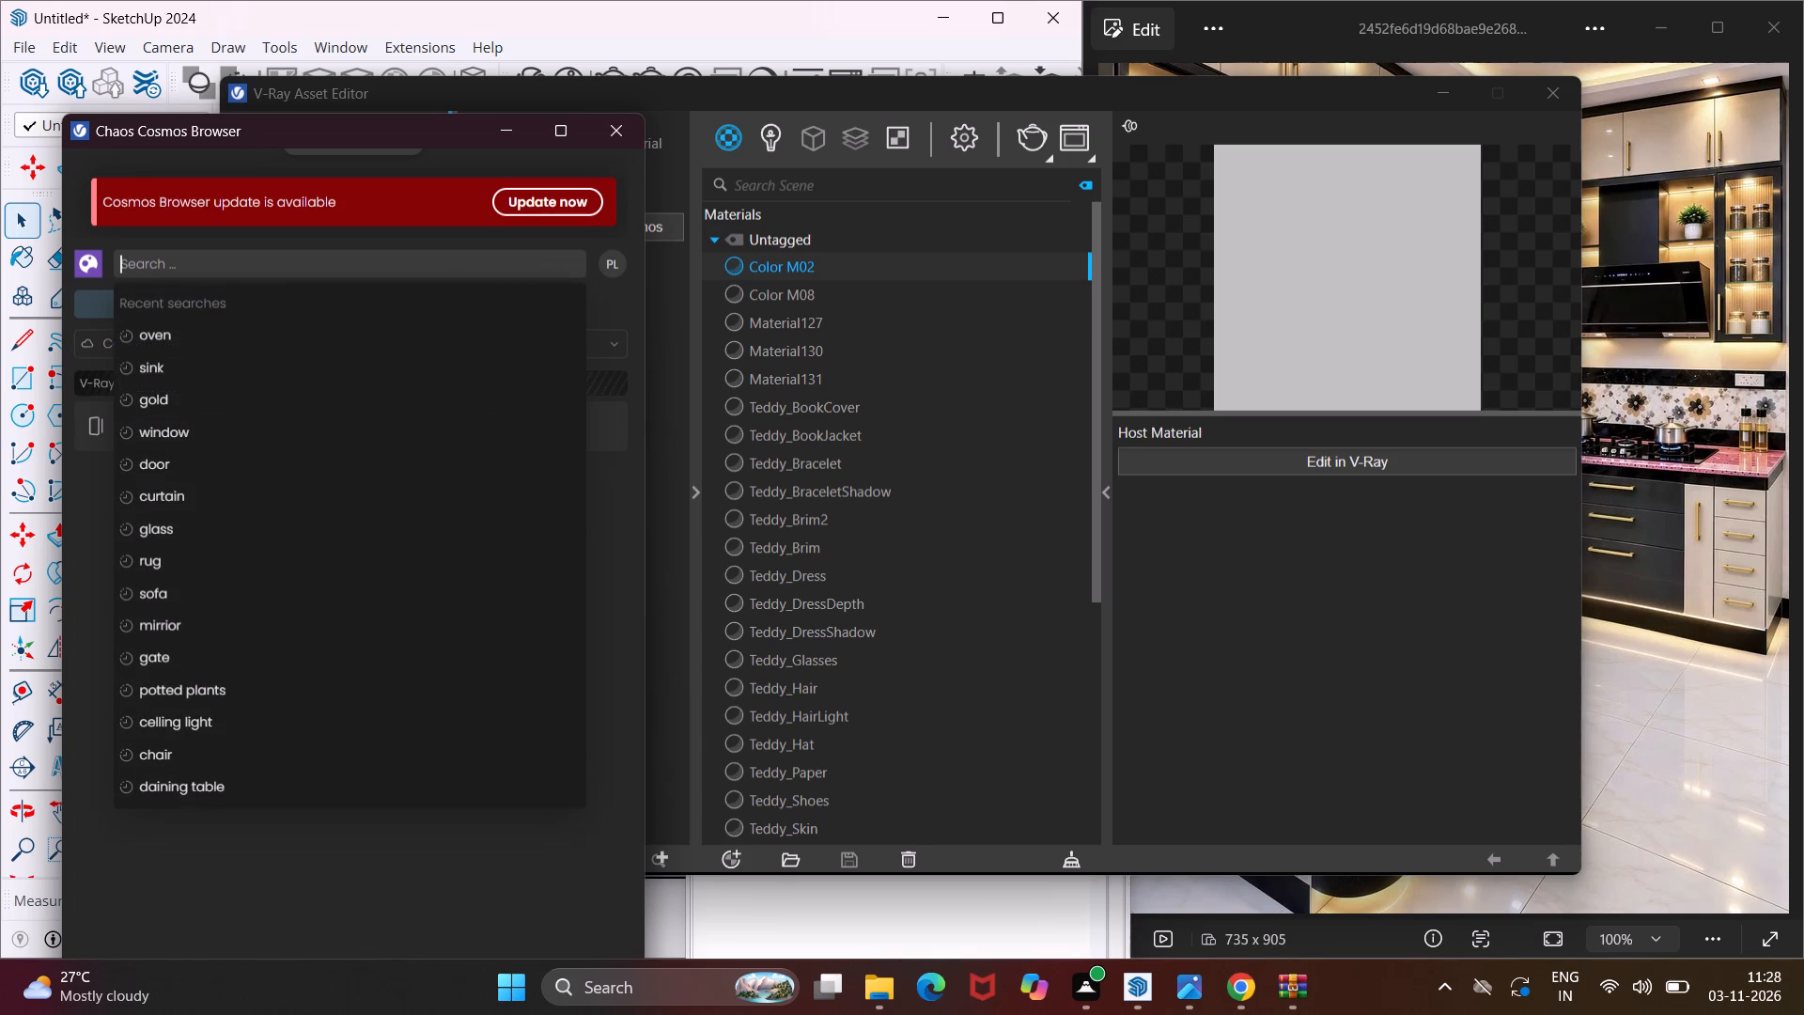
left_click(203, 531)
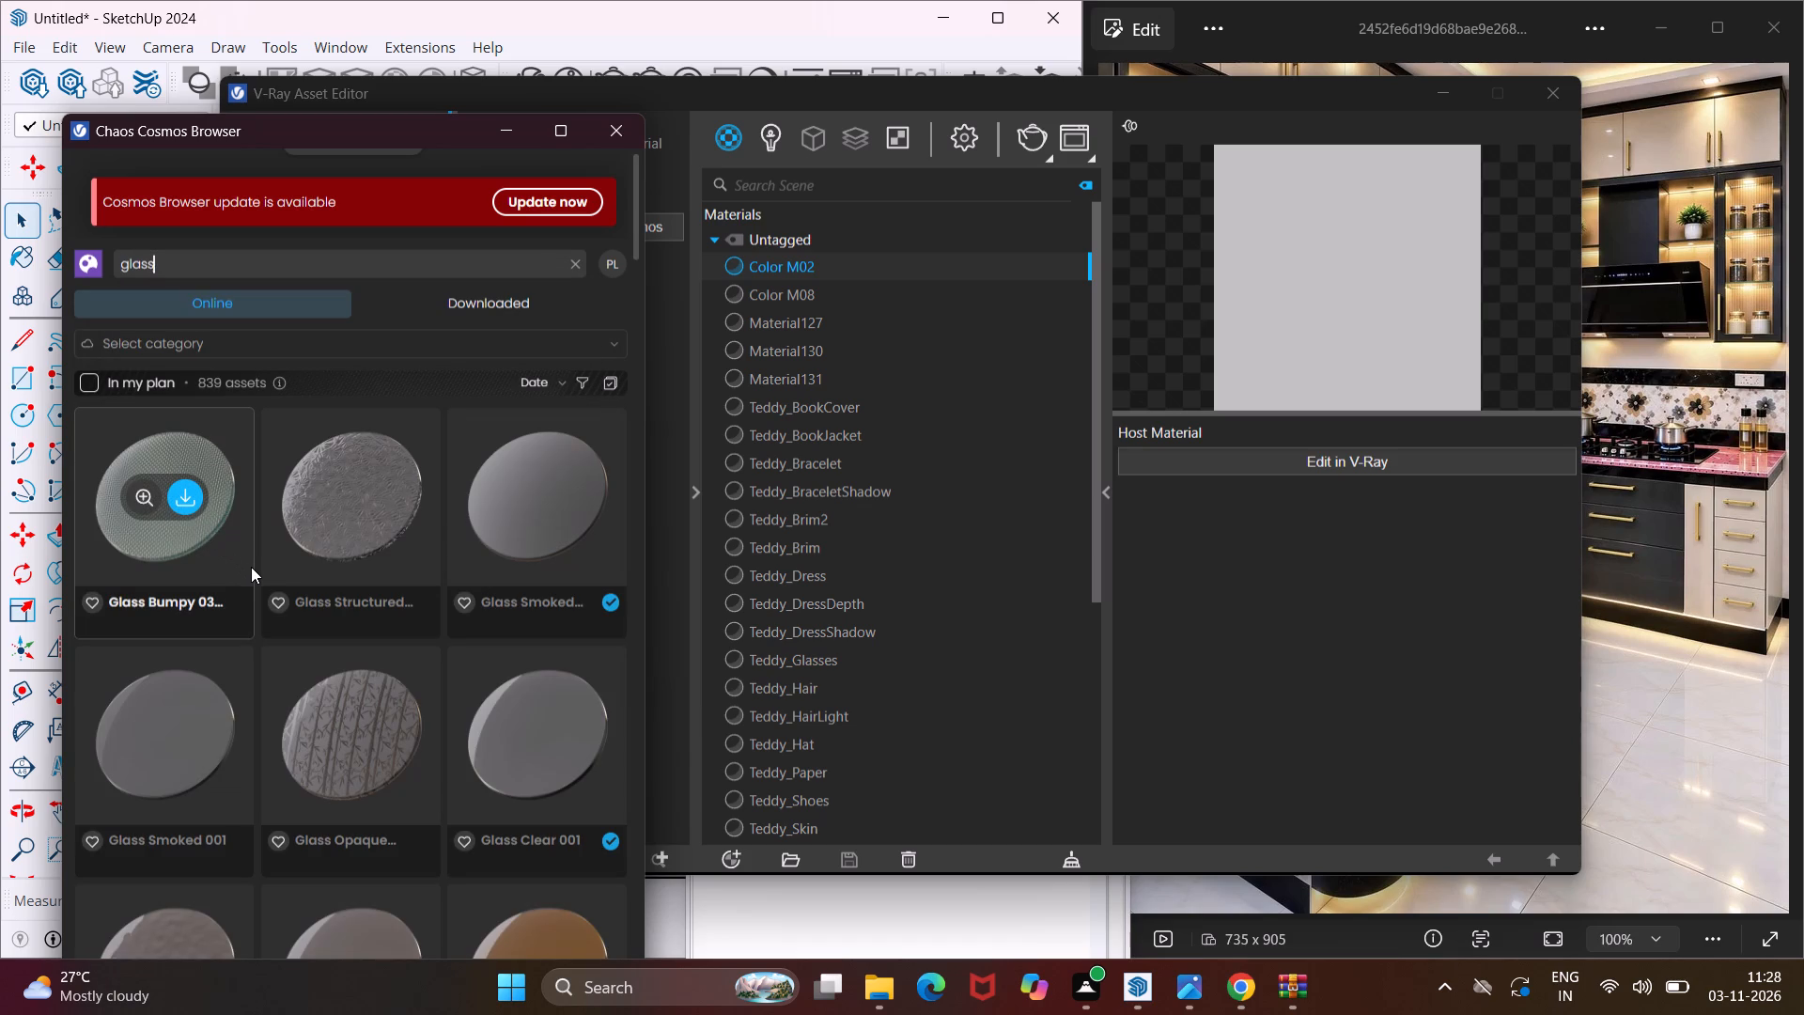
scroll(344, 619, "down", 3)
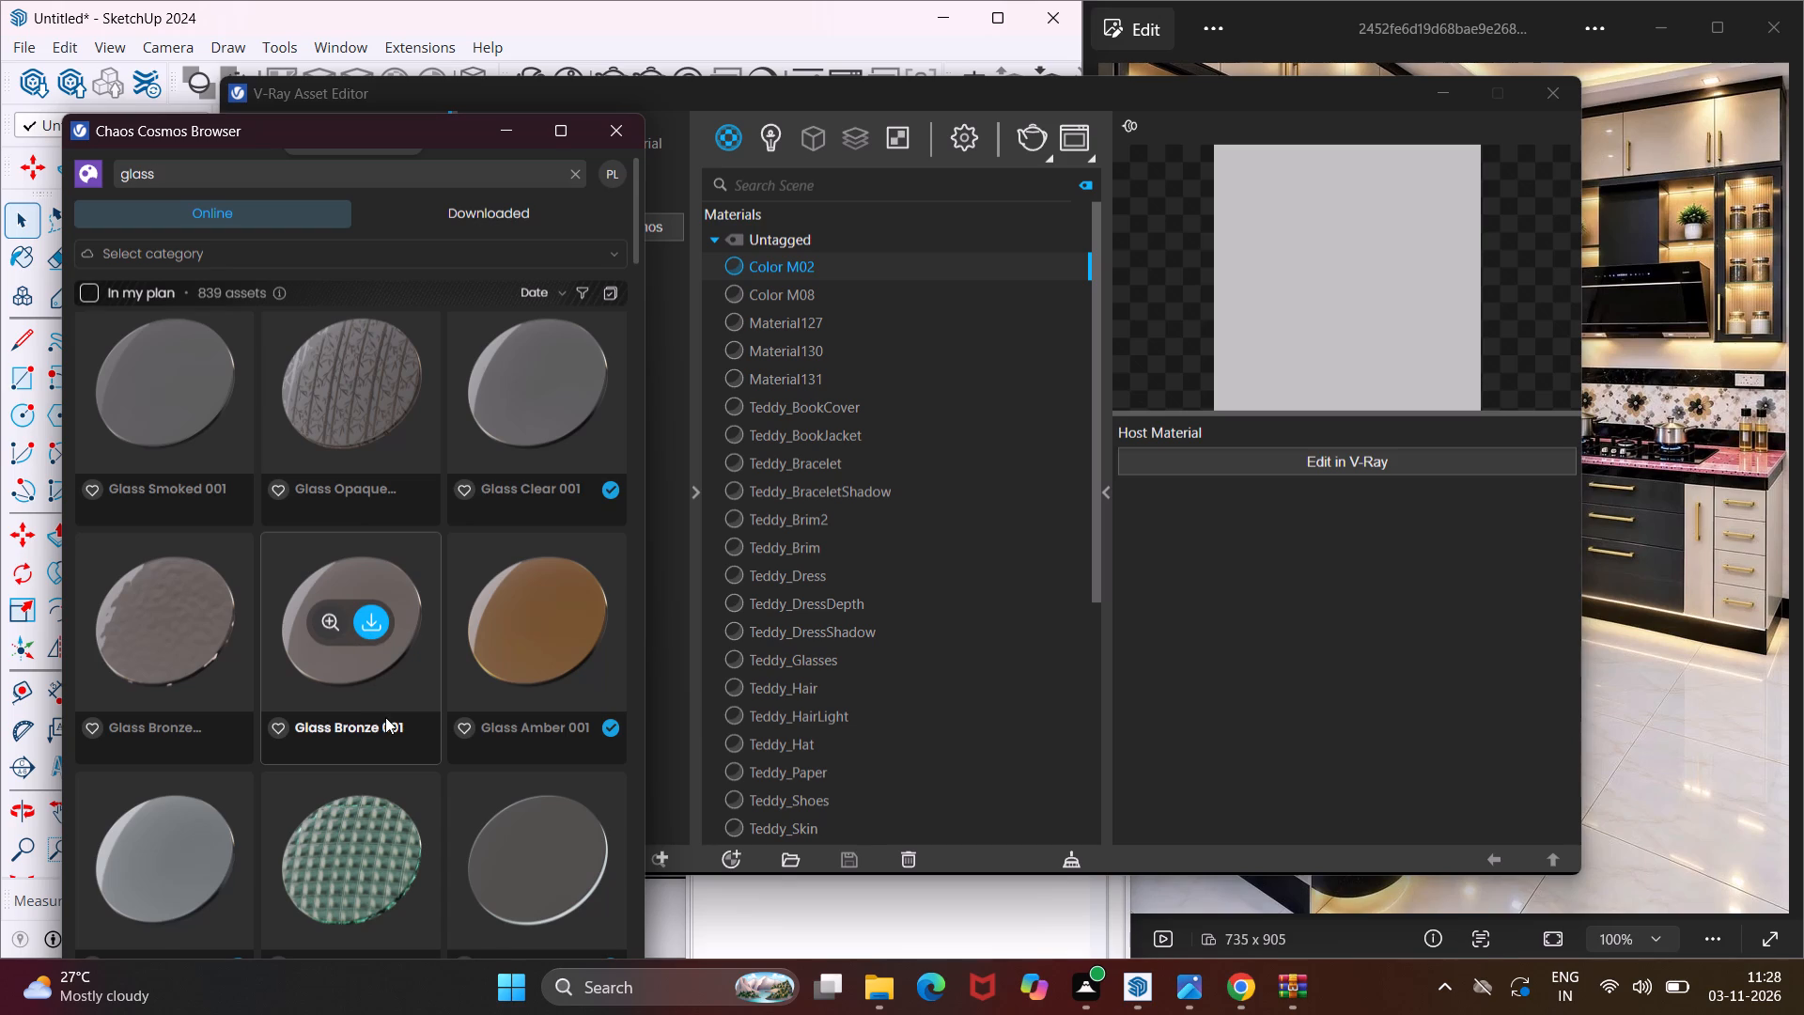
left_click(184, 862)
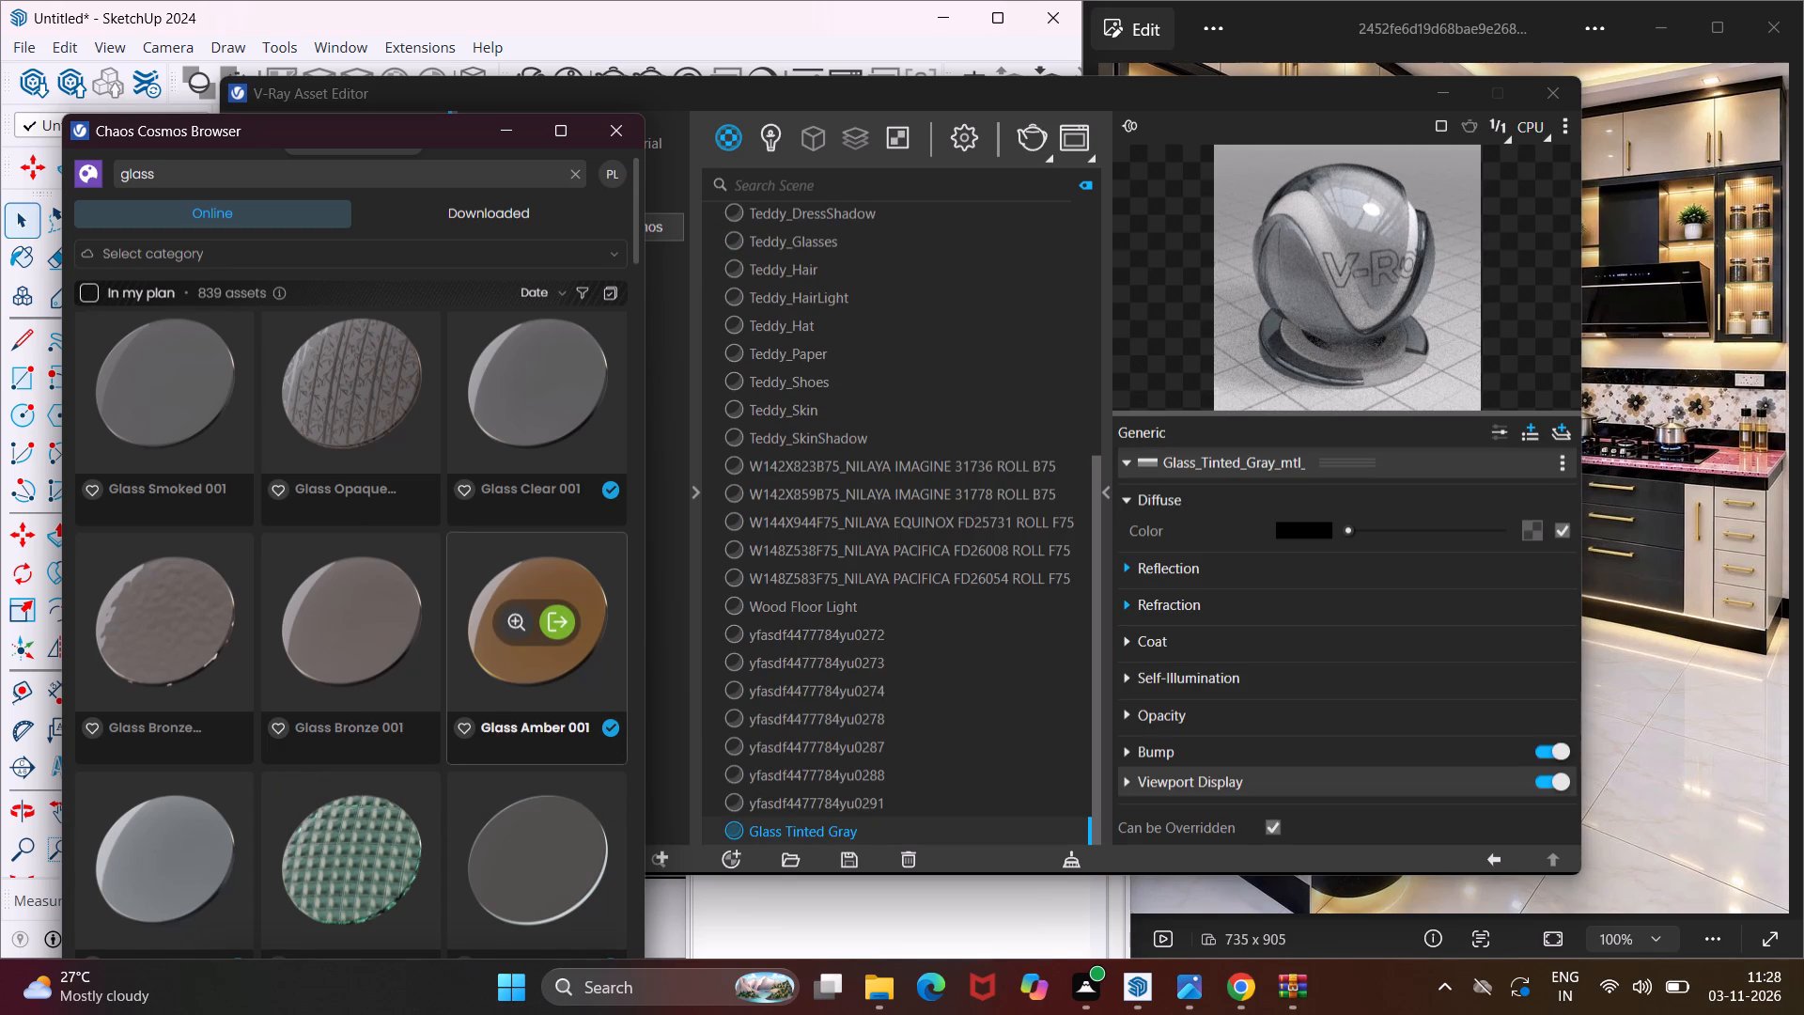
left_click(1120, 572)
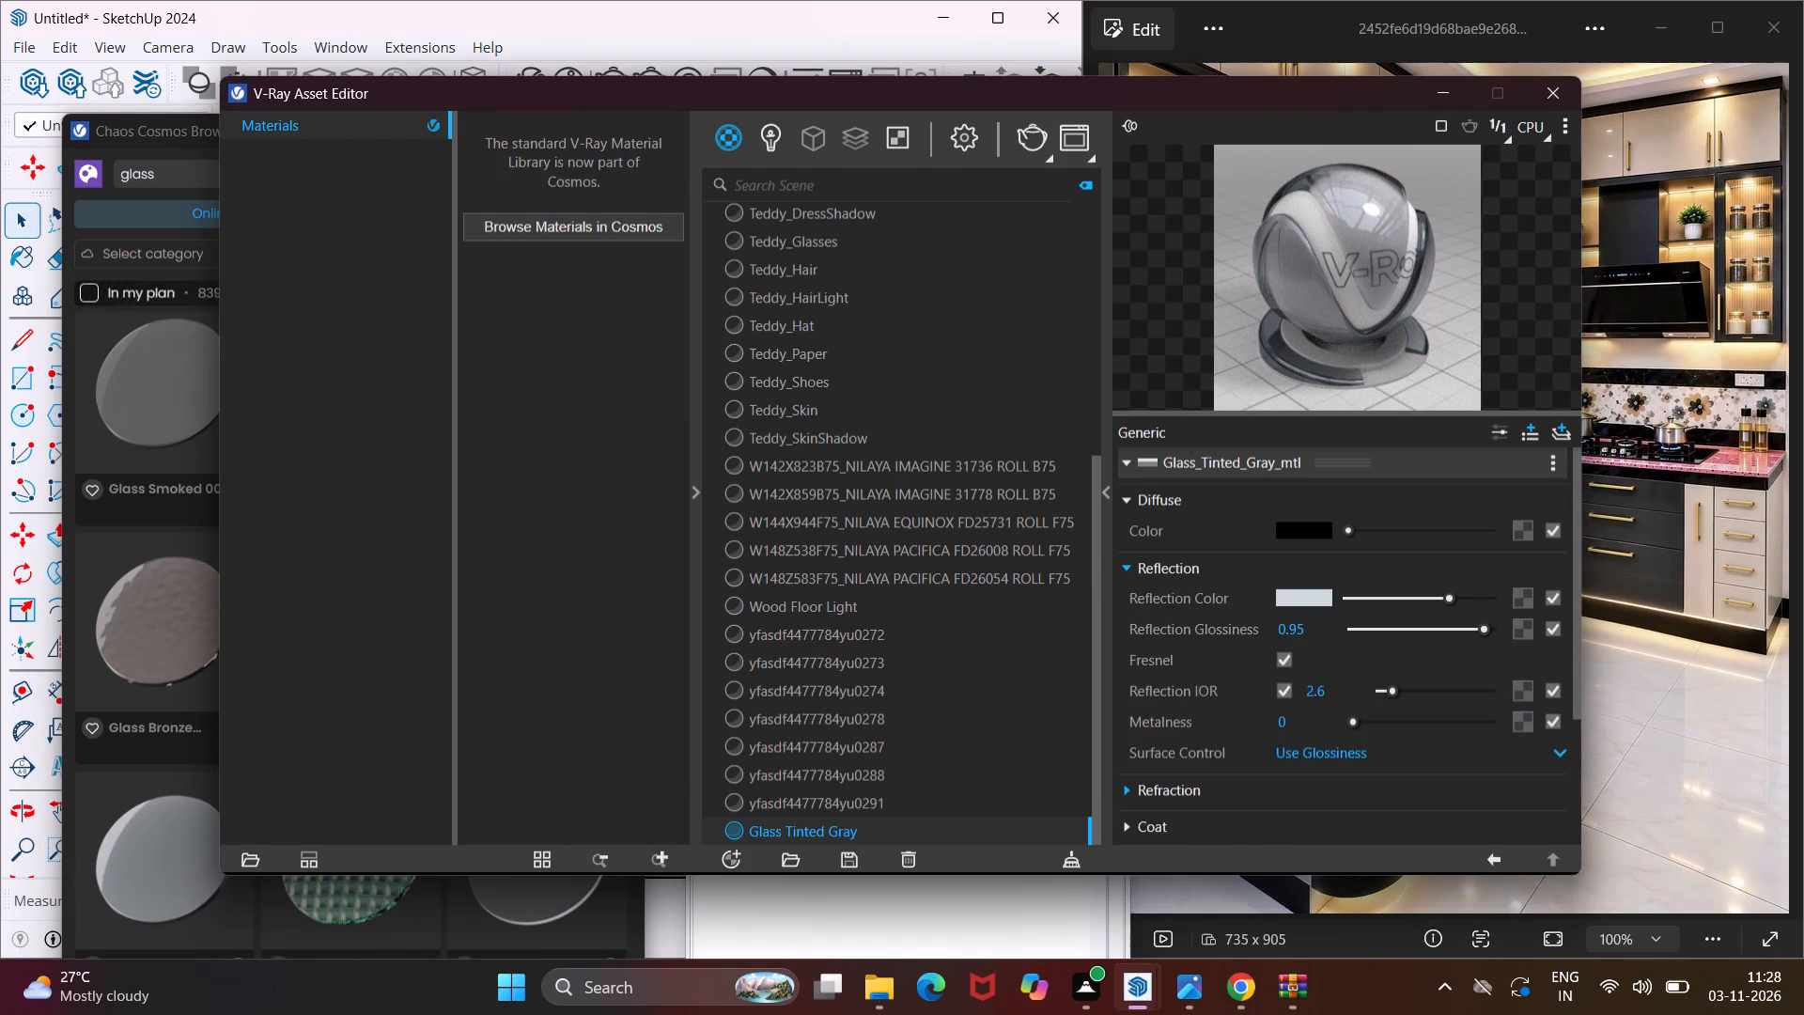
double_click(904, 829)
left_click(1449, 79)
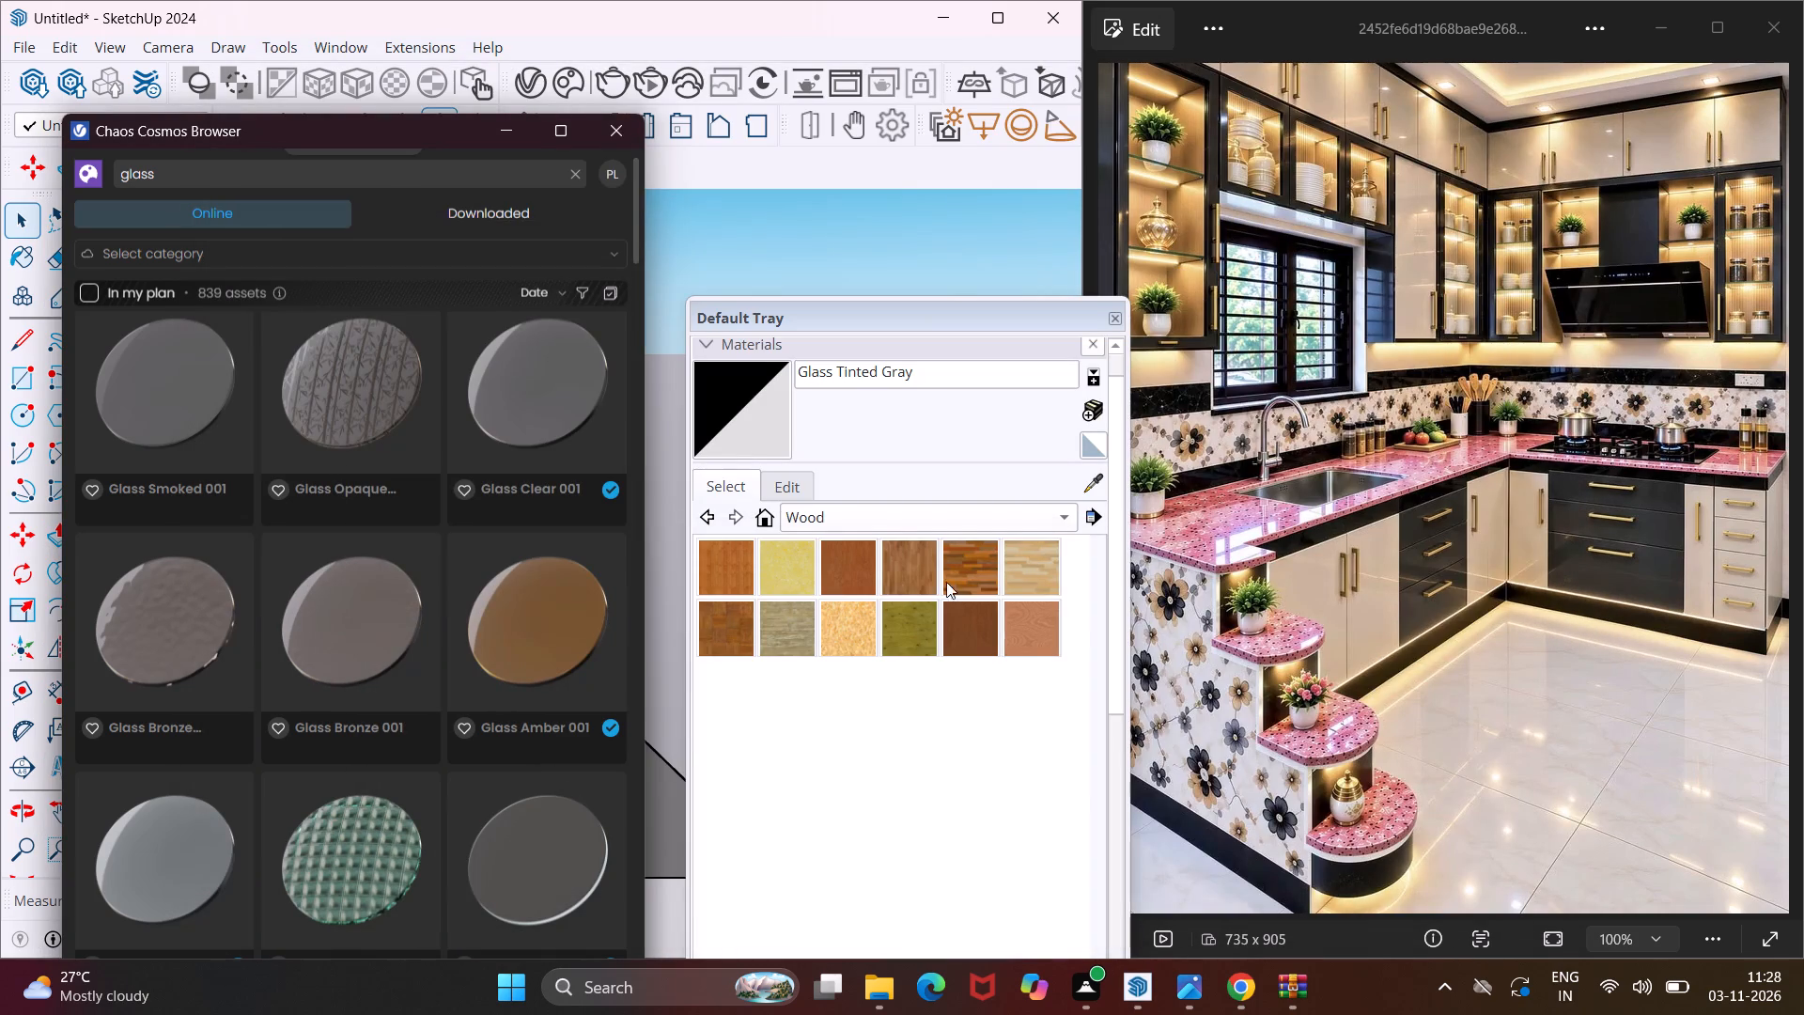
left_click(501, 128)
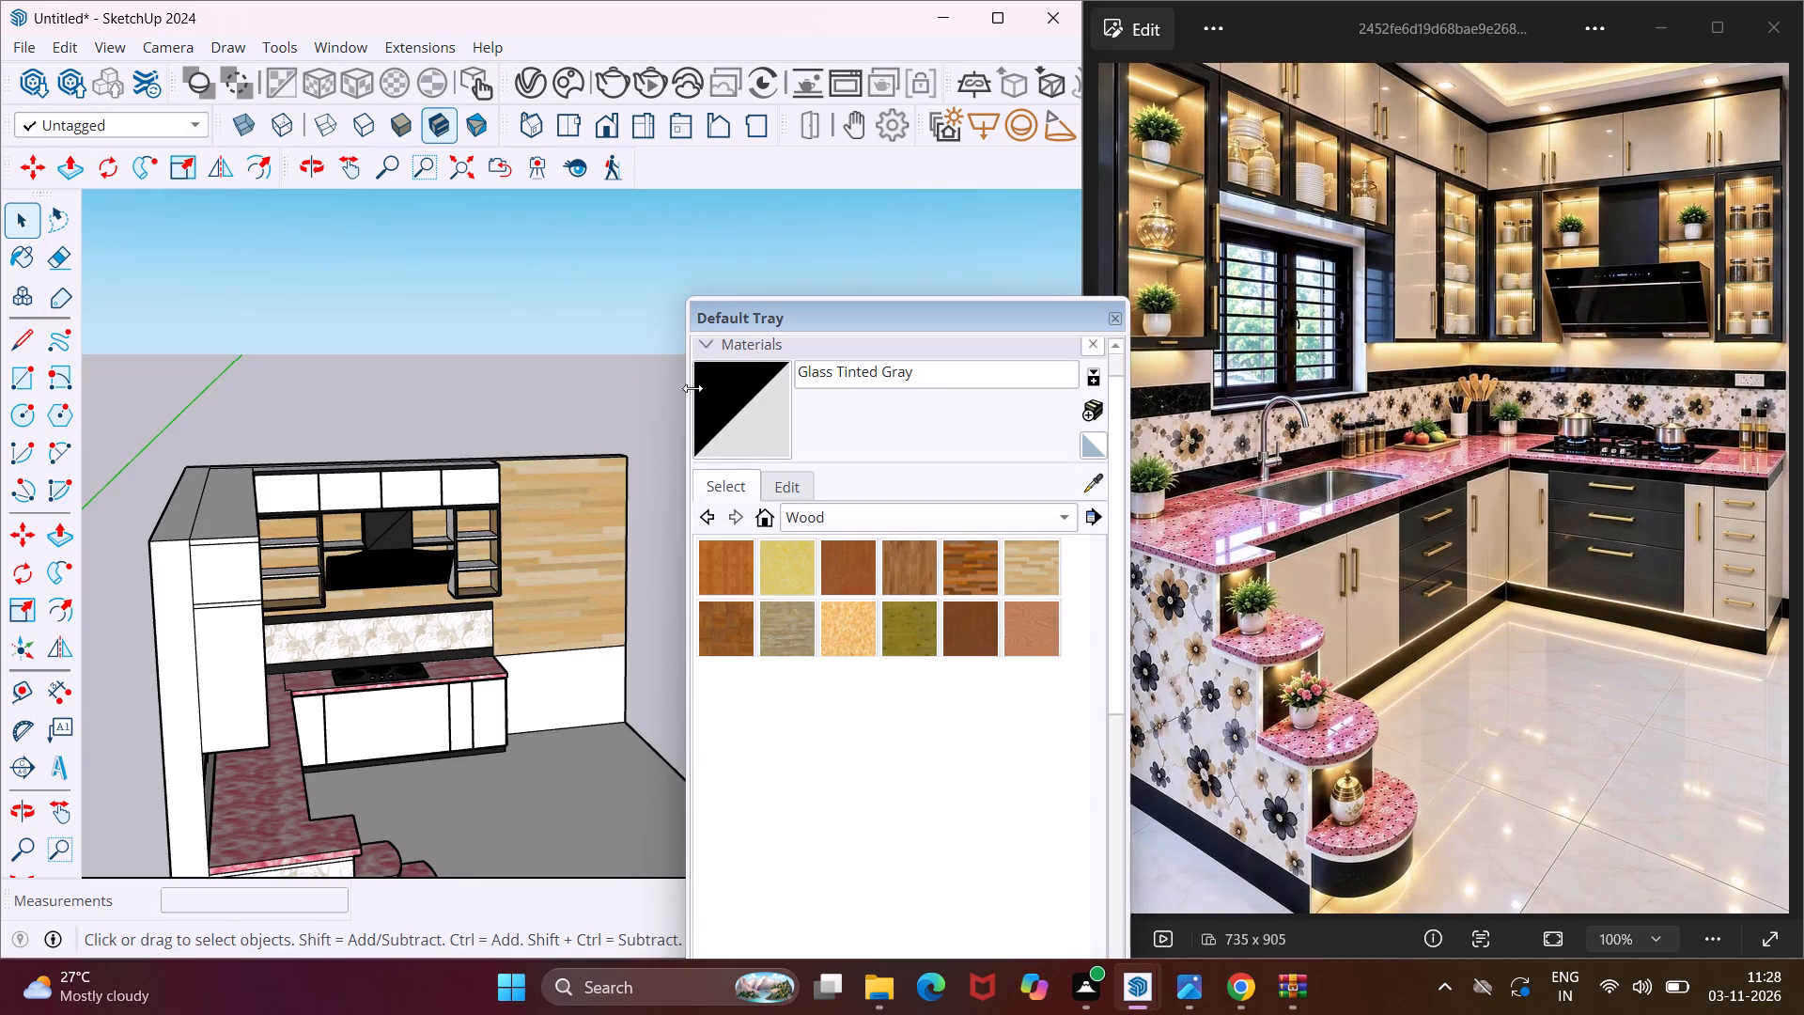
Paint the top face and front edge of the upper shelf in the hob wall's end open unit with Glass Tinted Gray.
left_click(735, 416)
scroll(439, 518, "up", 8)
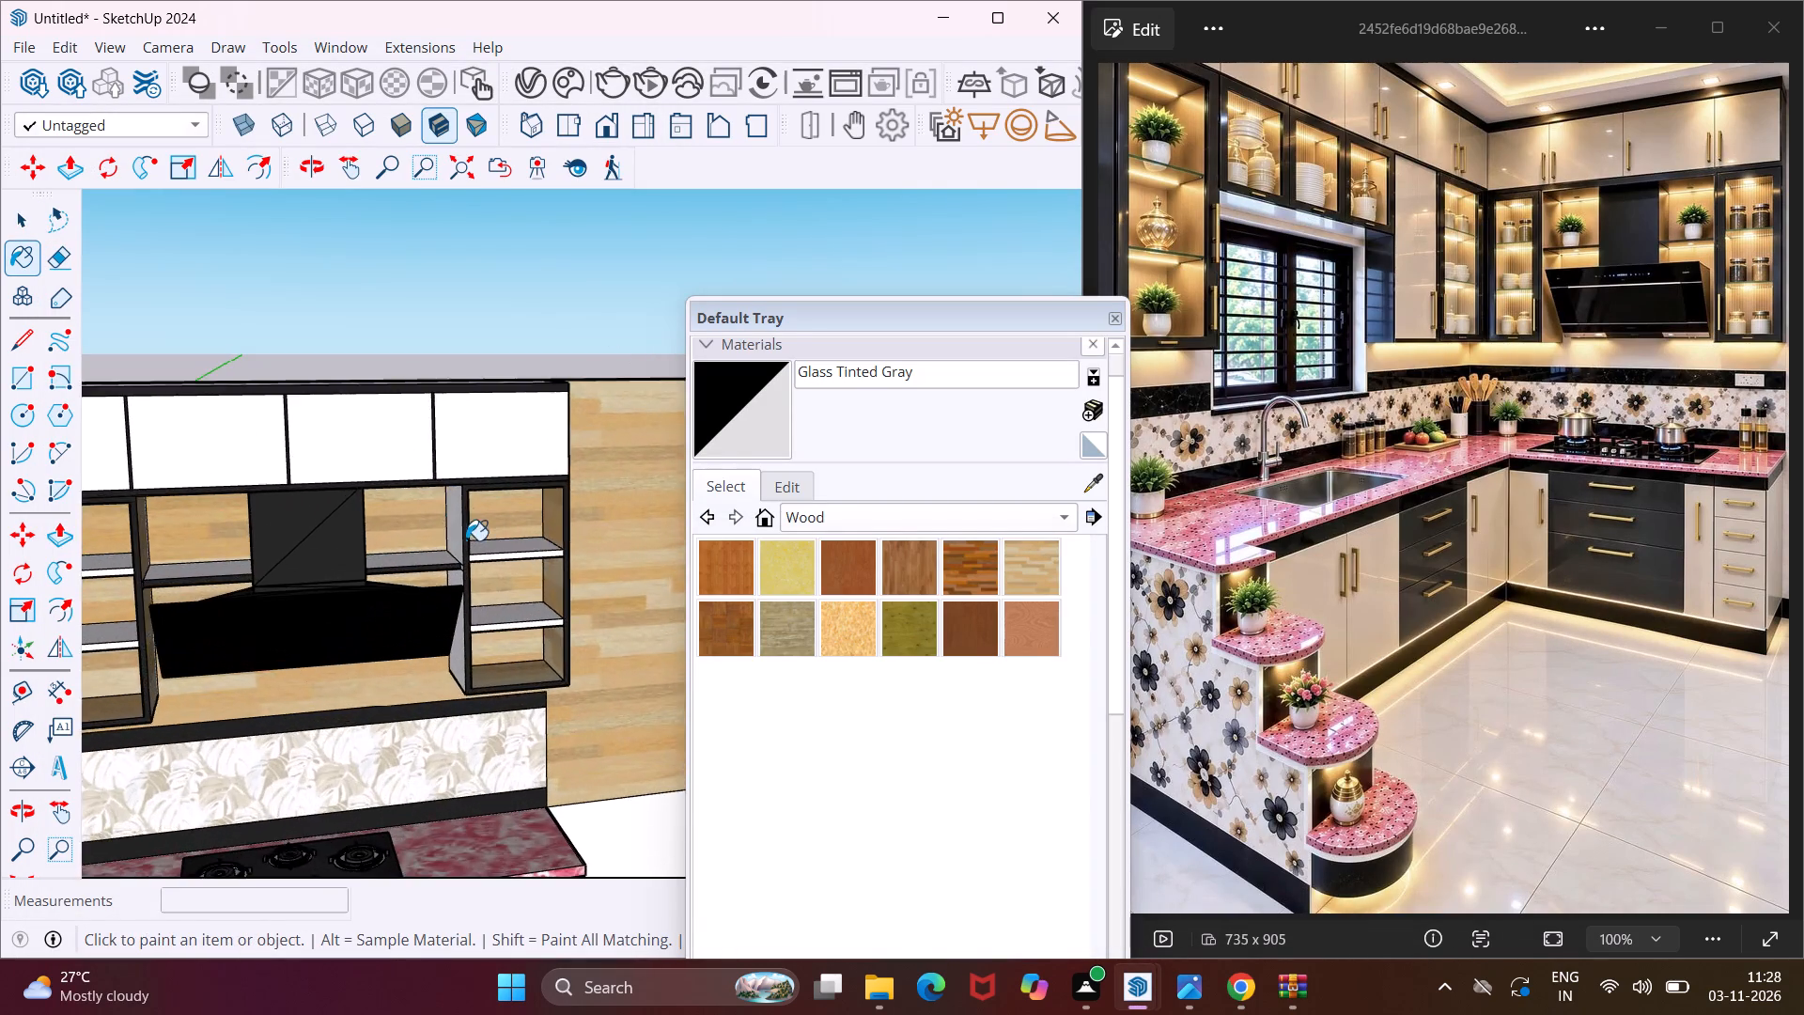
scroll(466, 540, "up", 12)
left_click(532, 565)
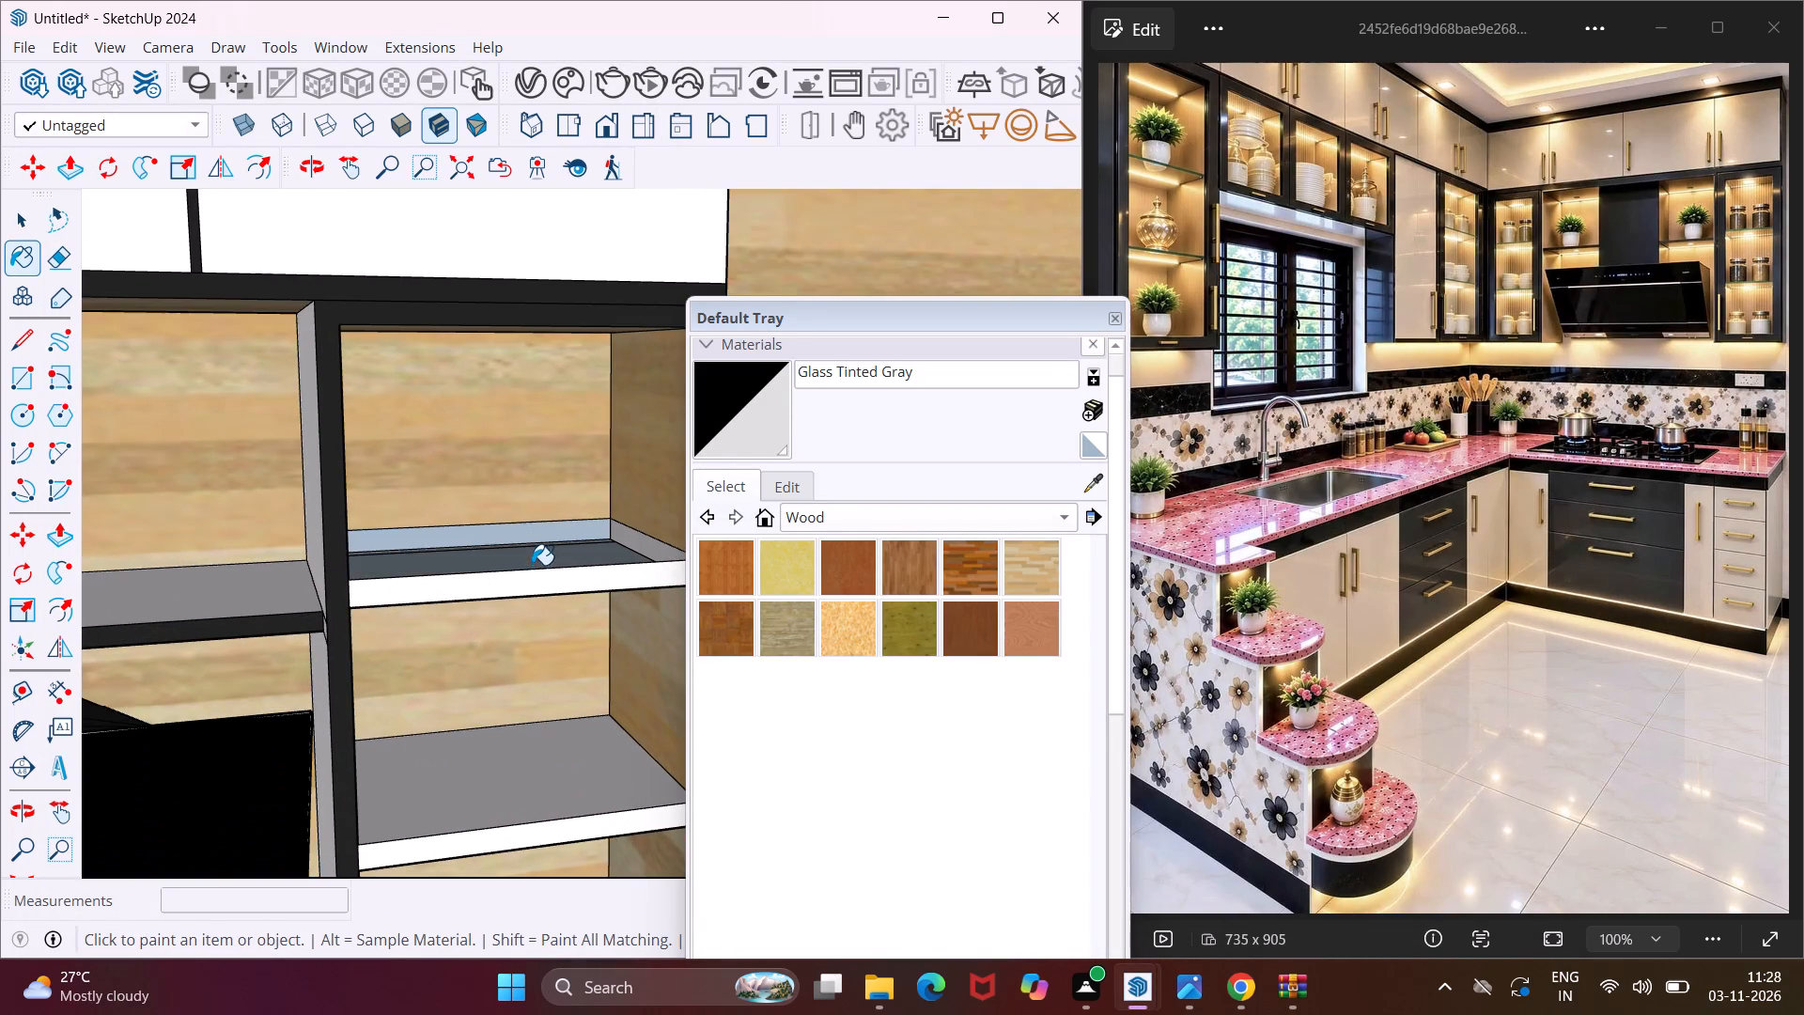
left_click(544, 587)
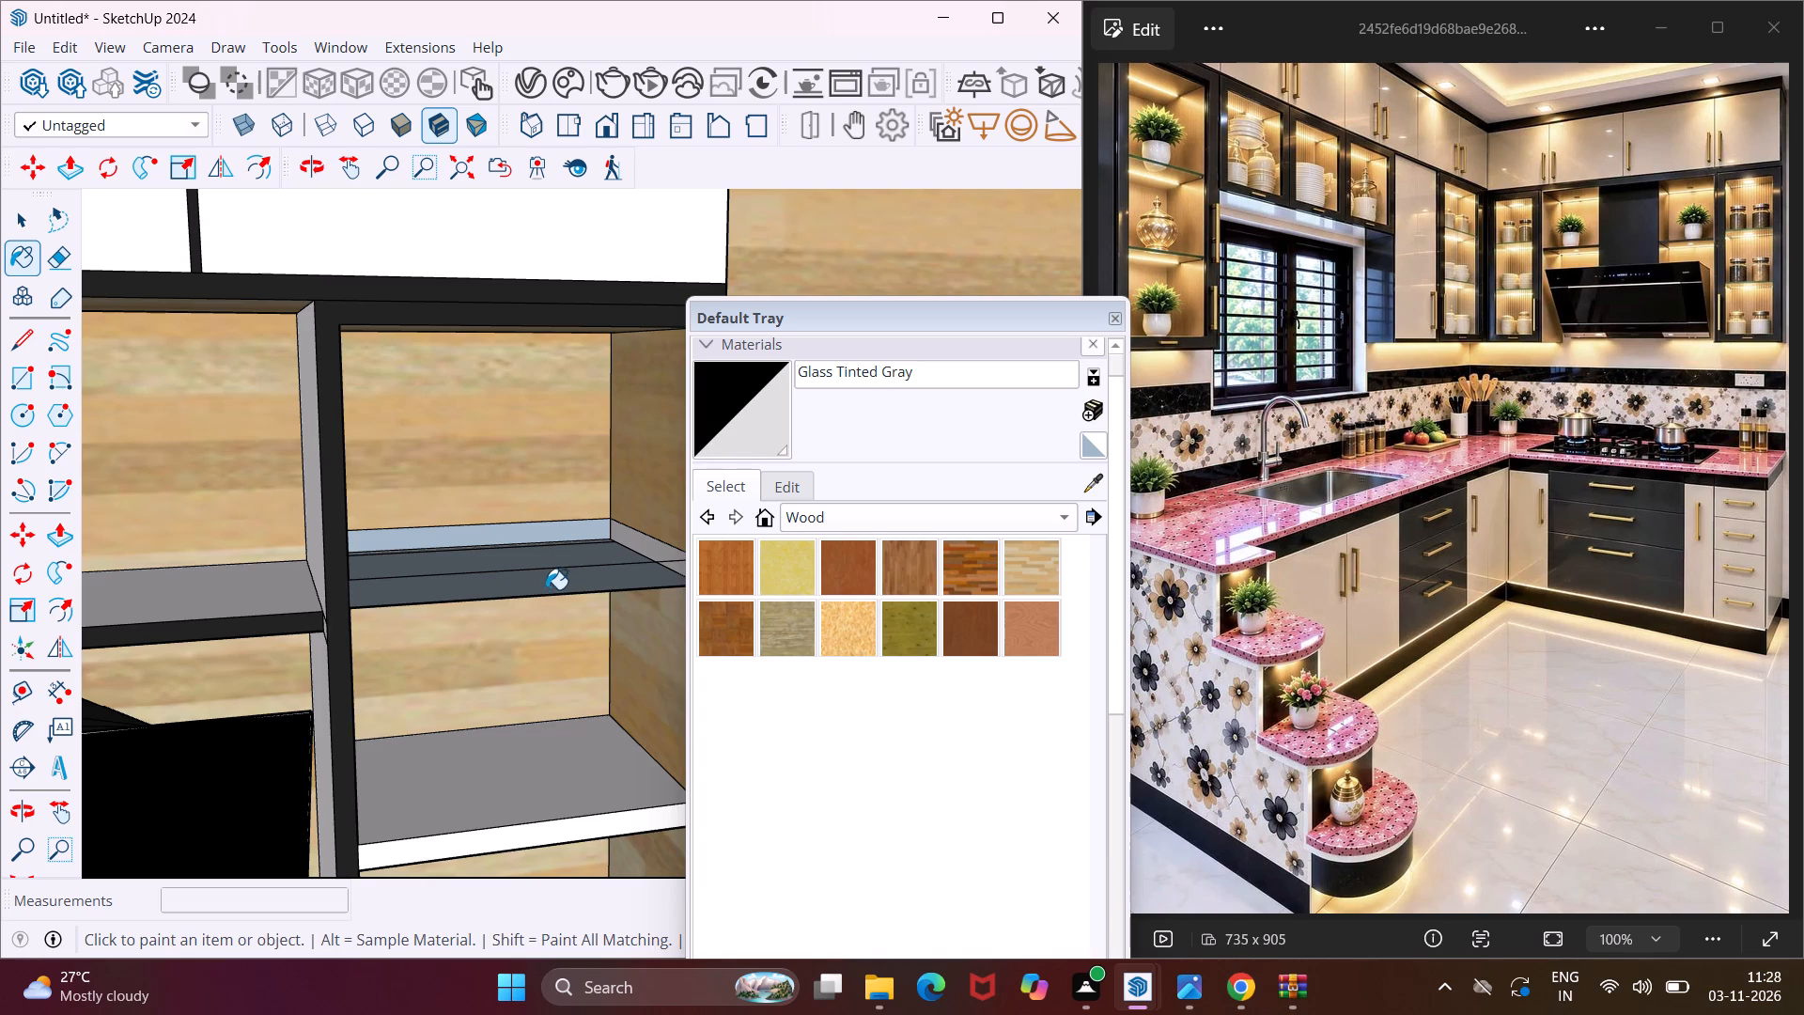
Paint the underside and back strip of the upper shelf in the hob wall's end open unit with Glass Tinted Gray.
middle_click_drag(549, 591, 422, 370)
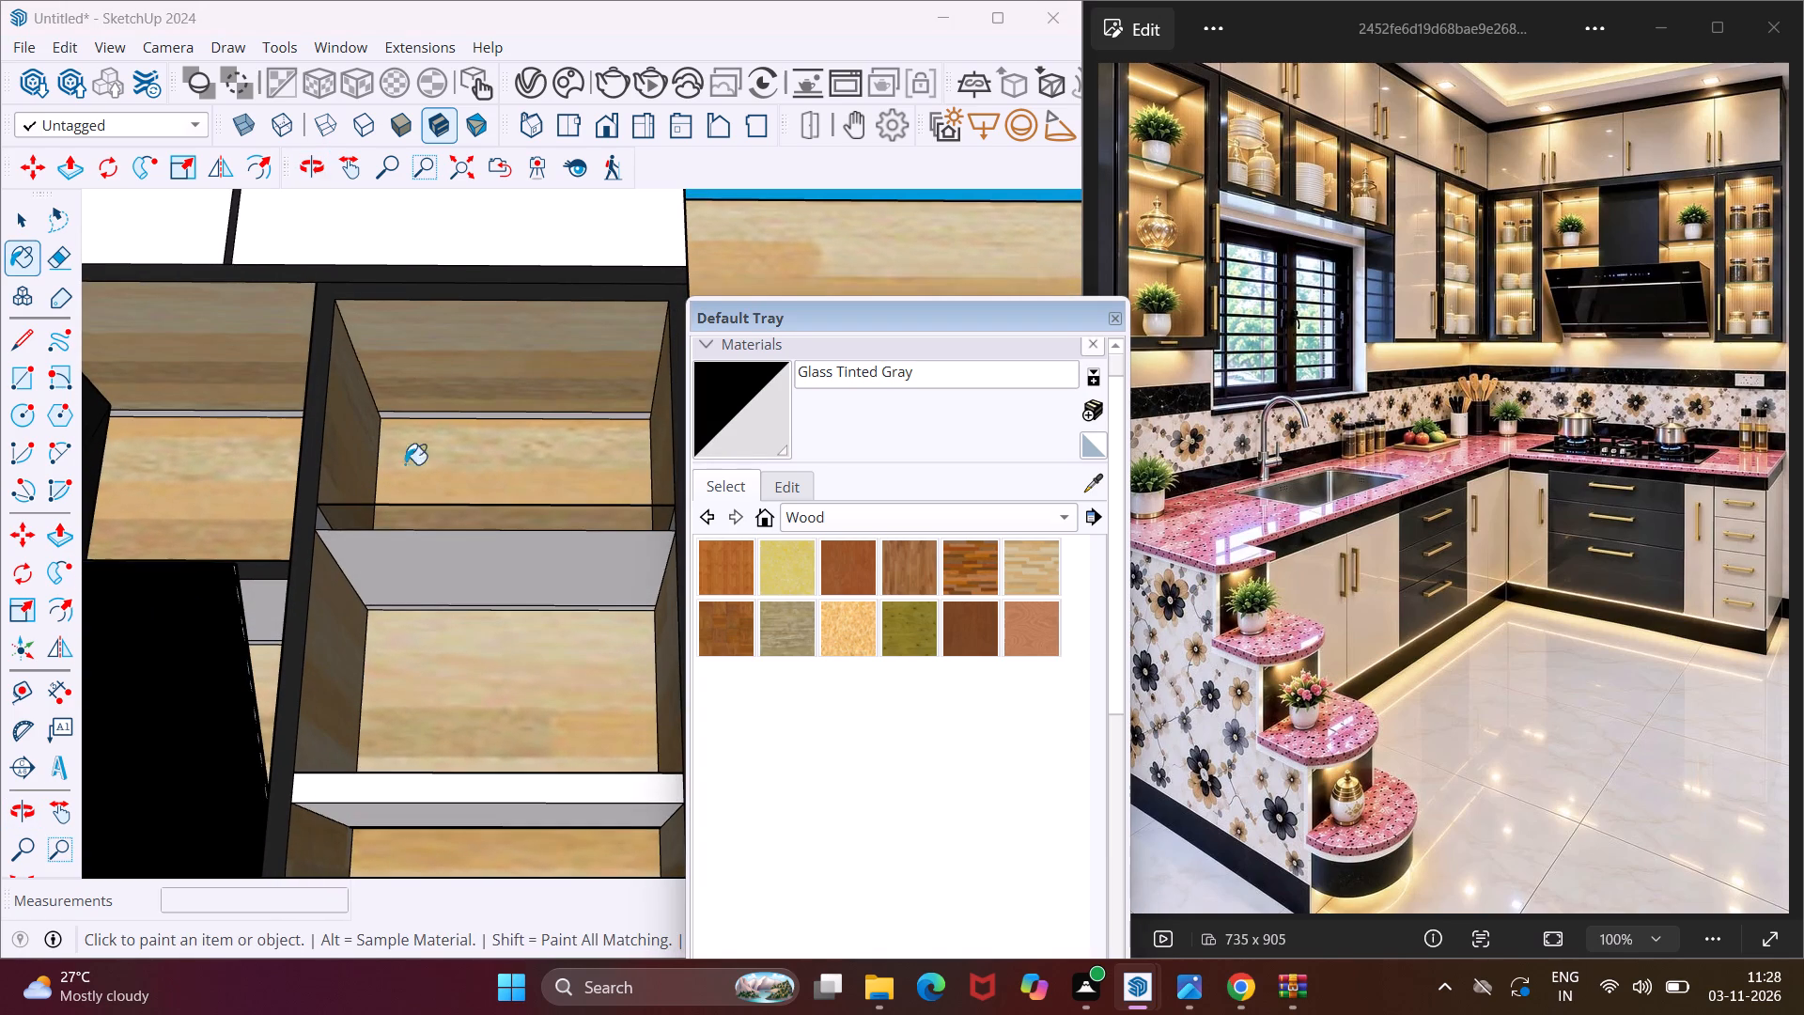
left_click(422, 551)
middle_click_drag(465, 598, 398, 570)
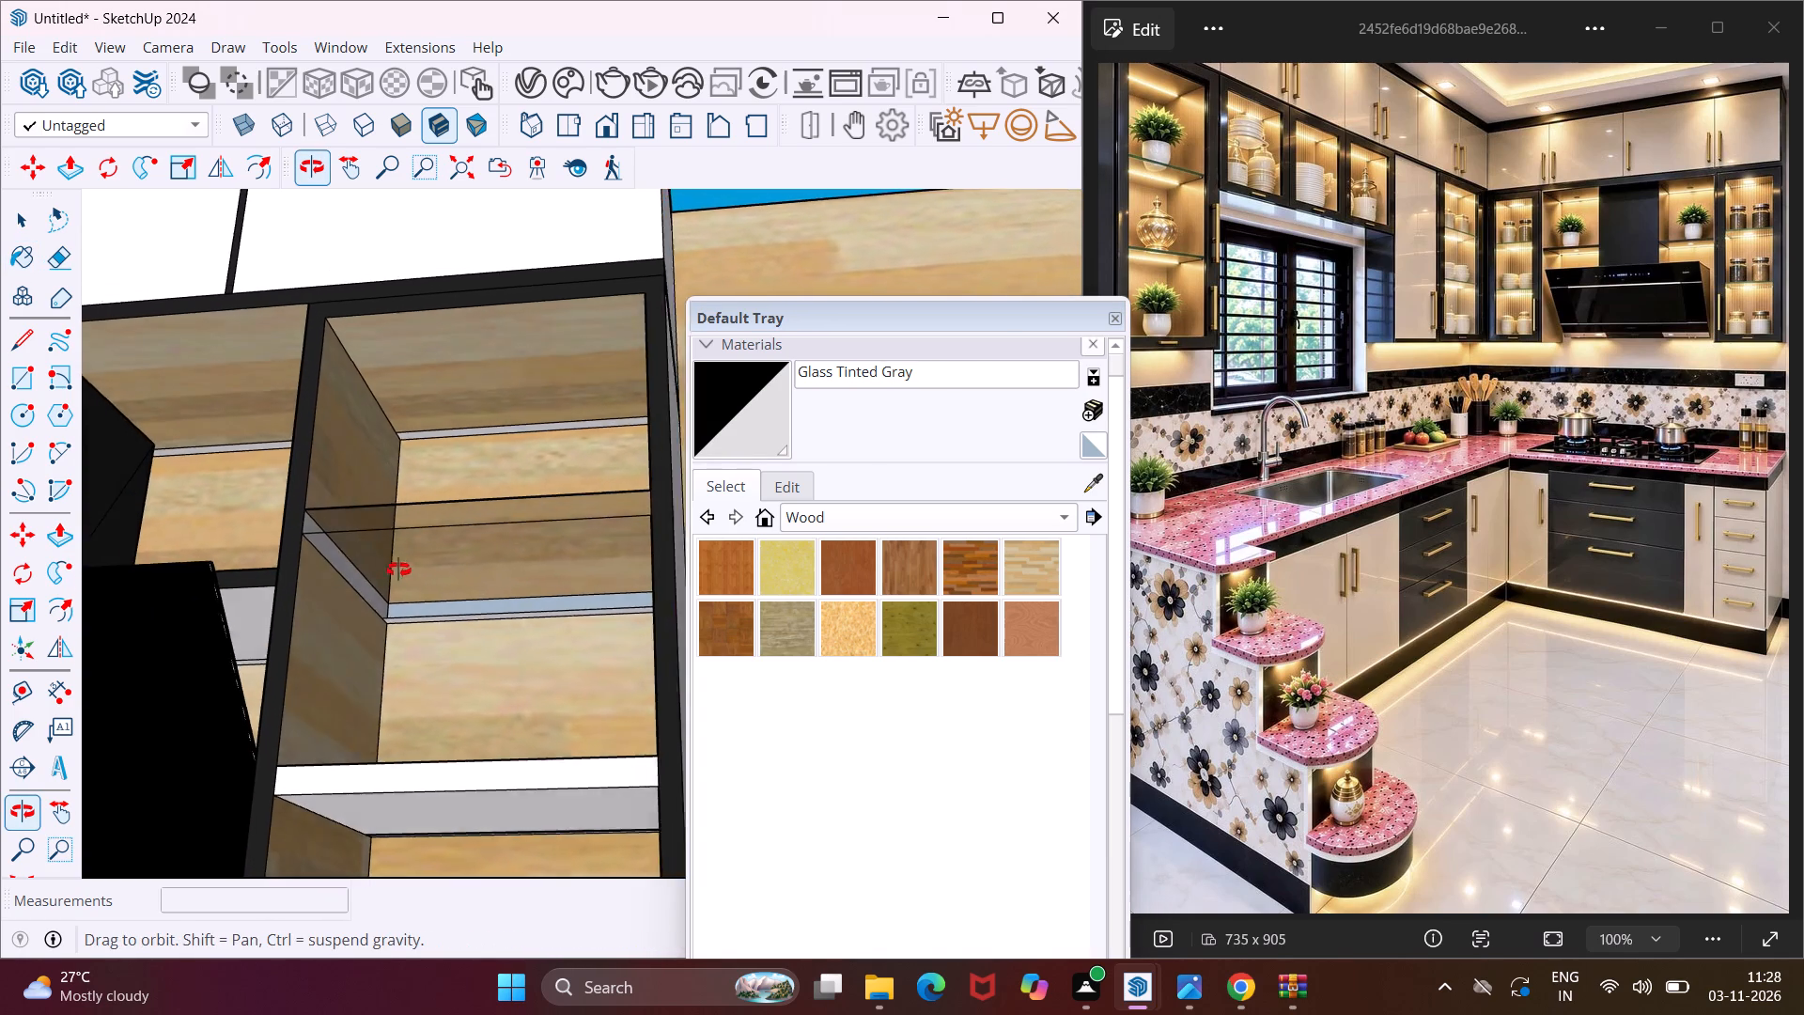
middle_click_drag(398, 570, 387, 563)
scroll(432, 618, "up", 10)
left_click(452, 624)
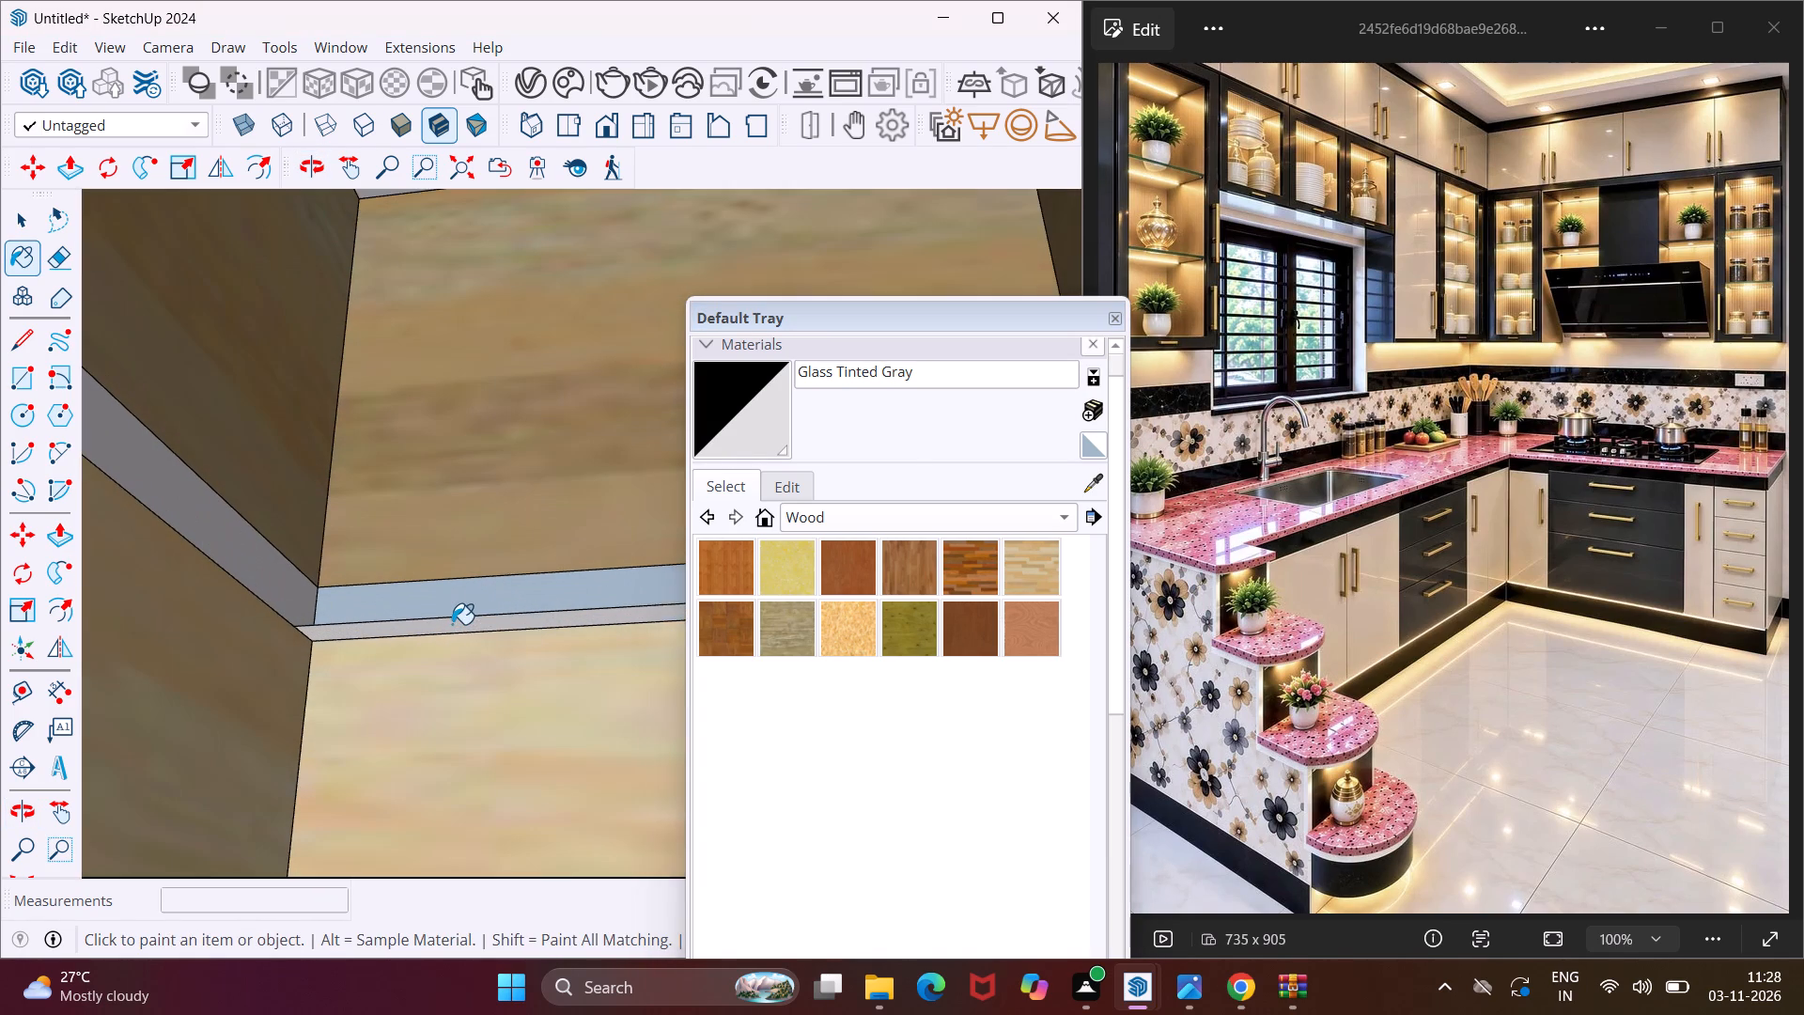
scroll(372, 552, "down", 9)
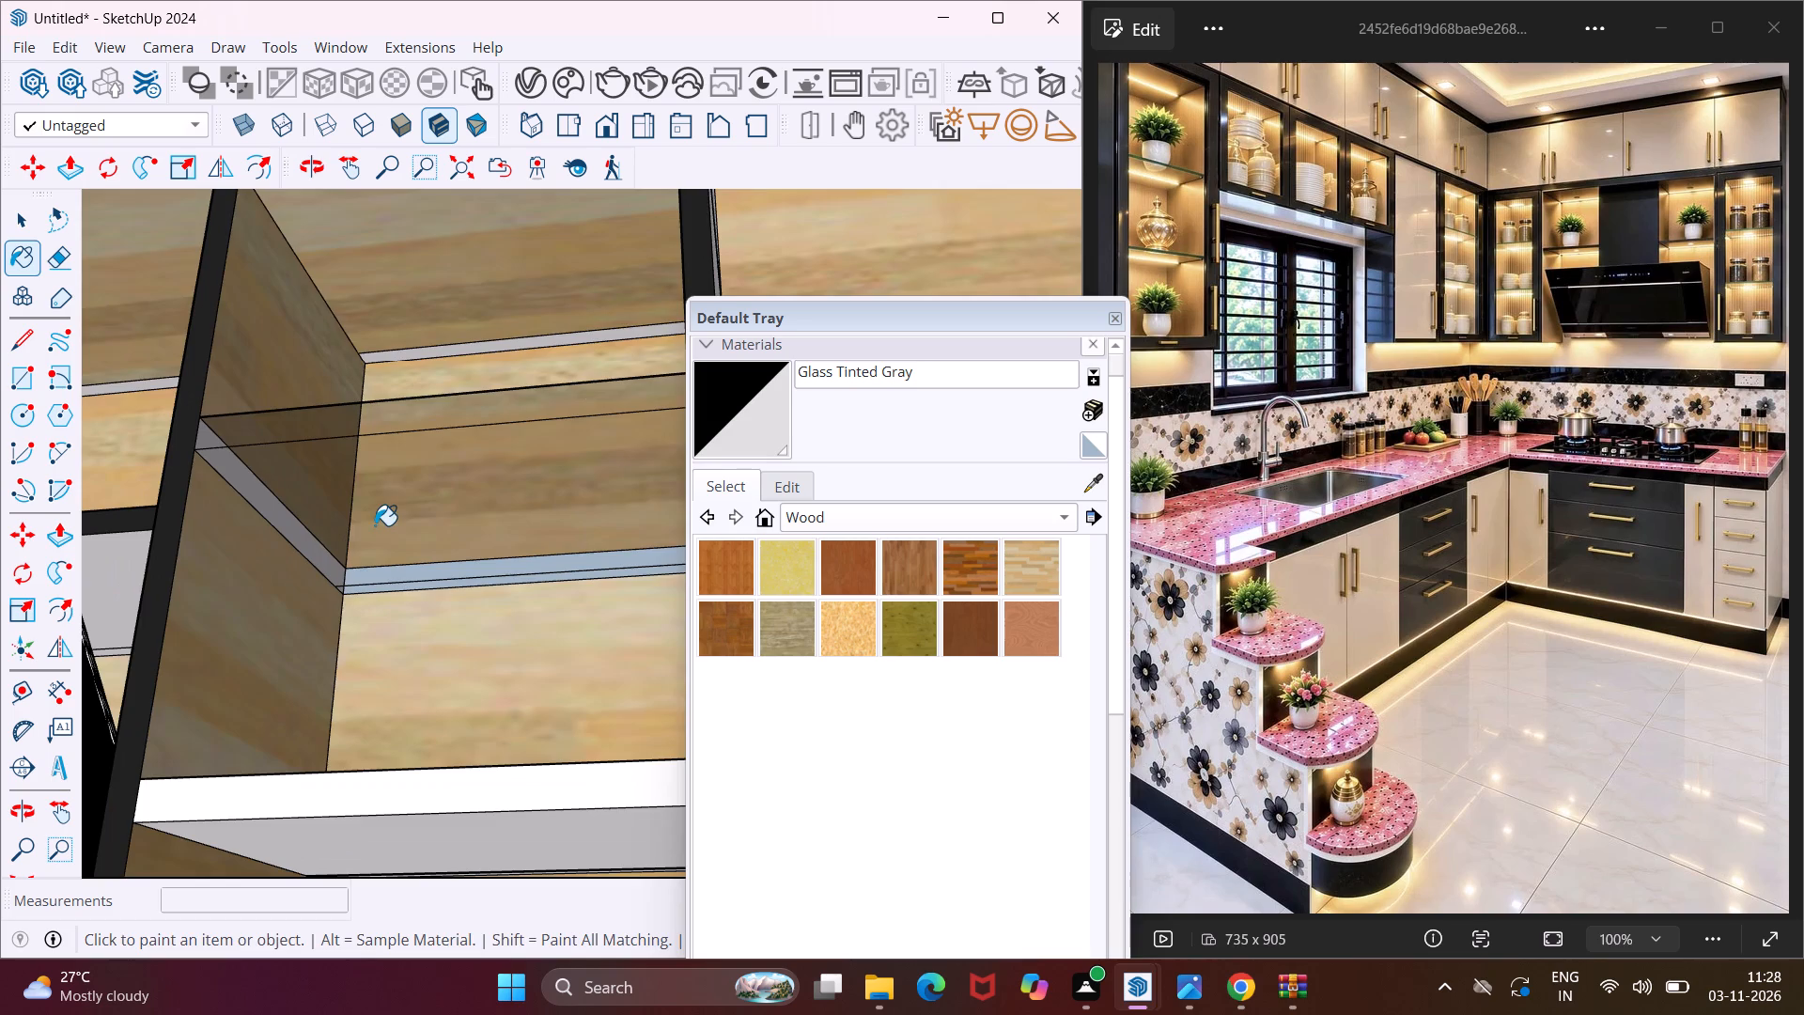
Paint the top, front edge, underside and back strip of the end open unit's lower shelf with Glass Tinted Gray.
middle_click_drag(375, 525, 441, 683)
scroll(431, 681, "down", 9)
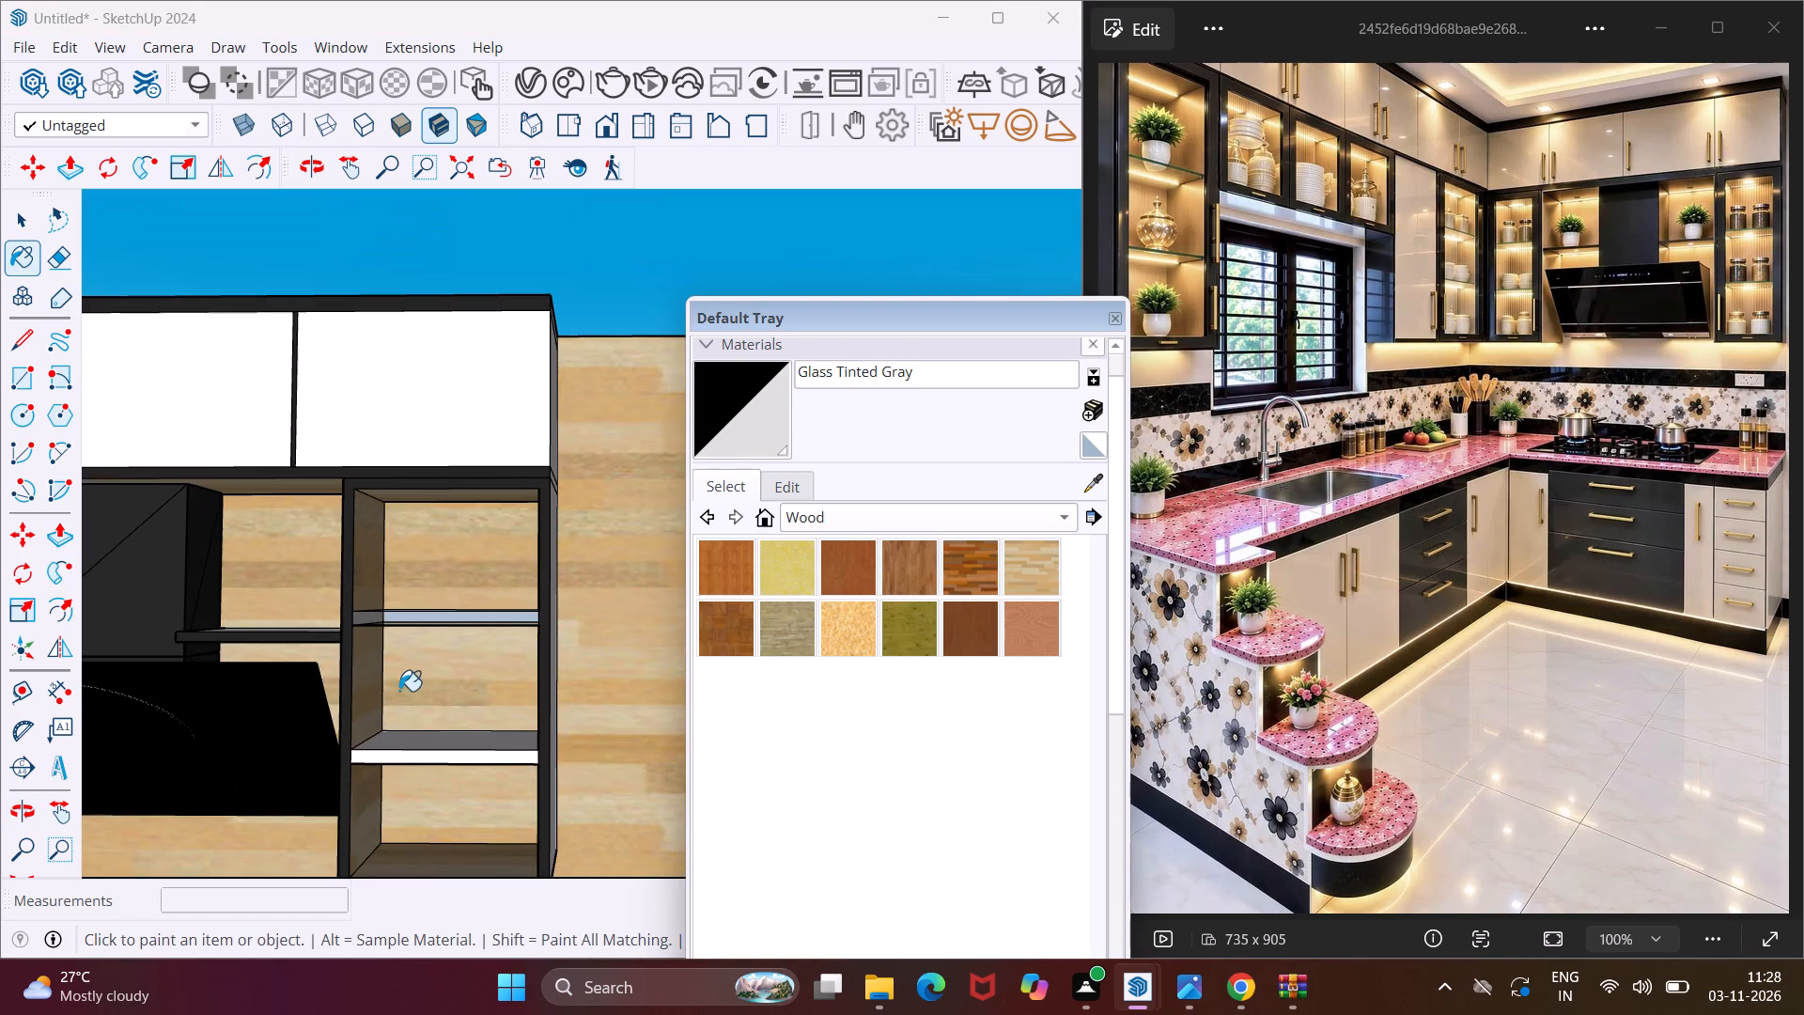
middle_click_drag(413, 753, 436, 835)
scroll(436, 744, "up", 4)
left_click(436, 743)
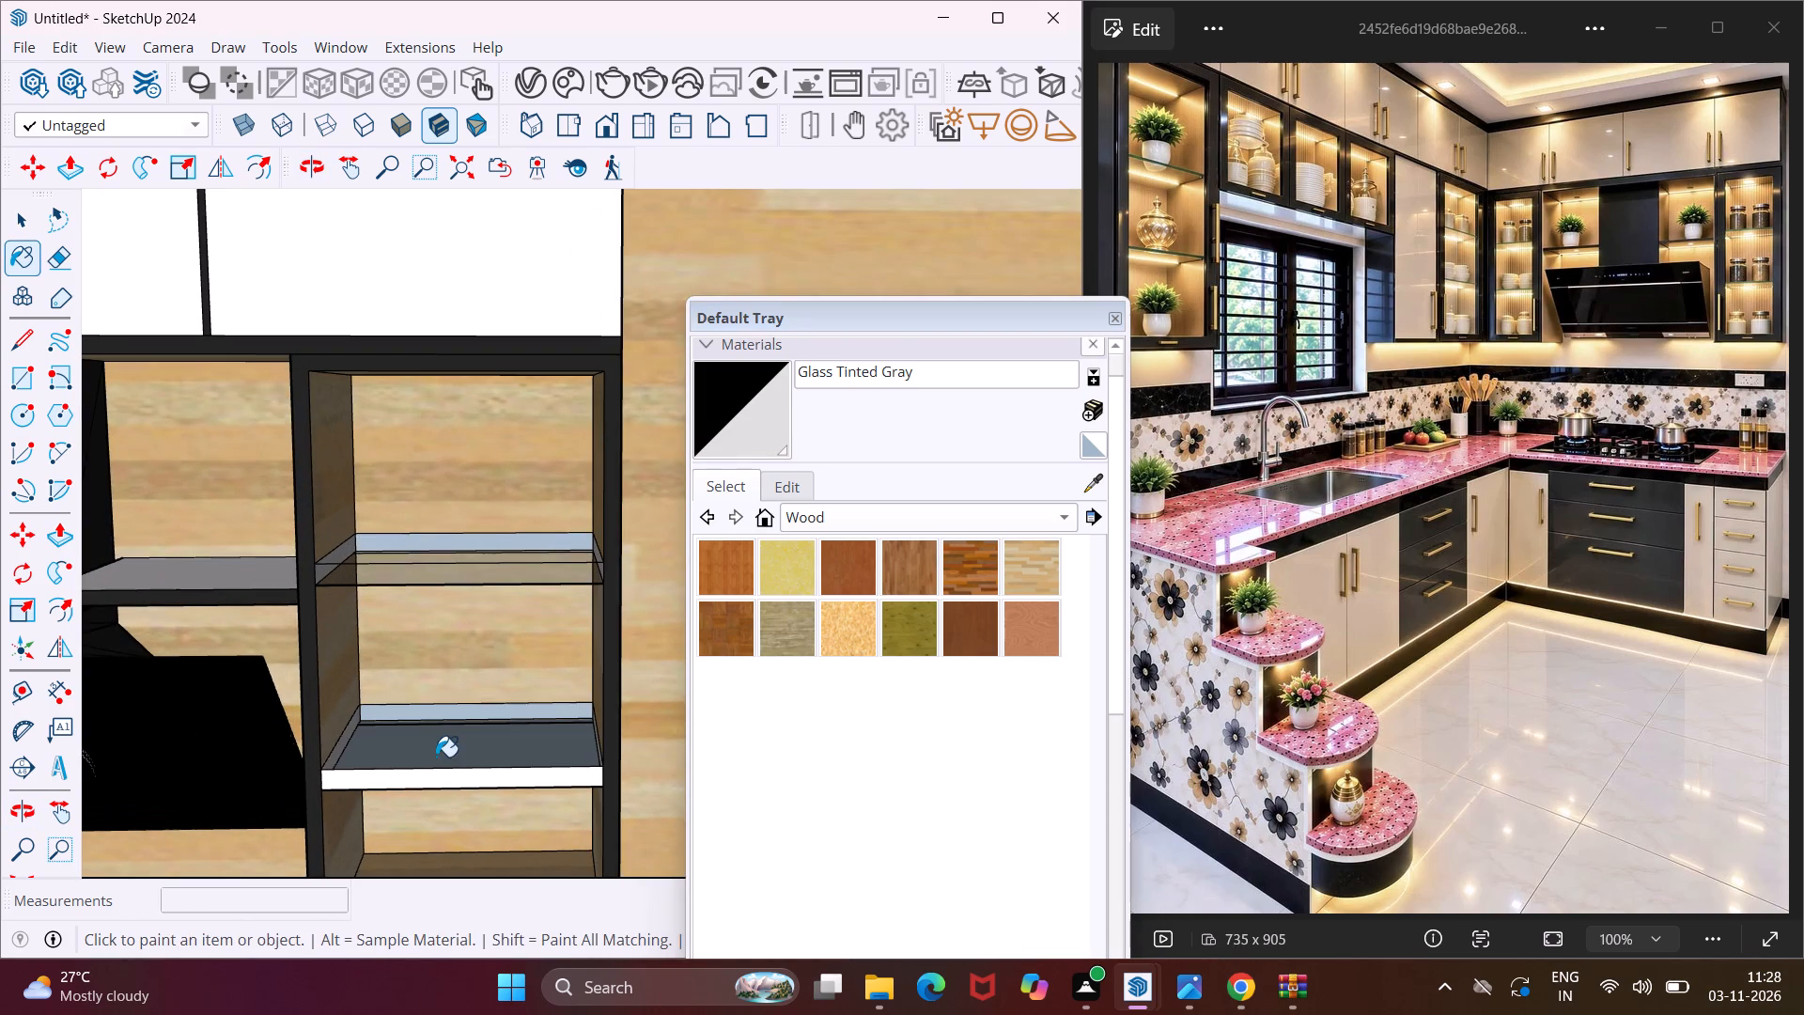
left_click(437, 782)
middle_click_drag(437, 783, 443, 514)
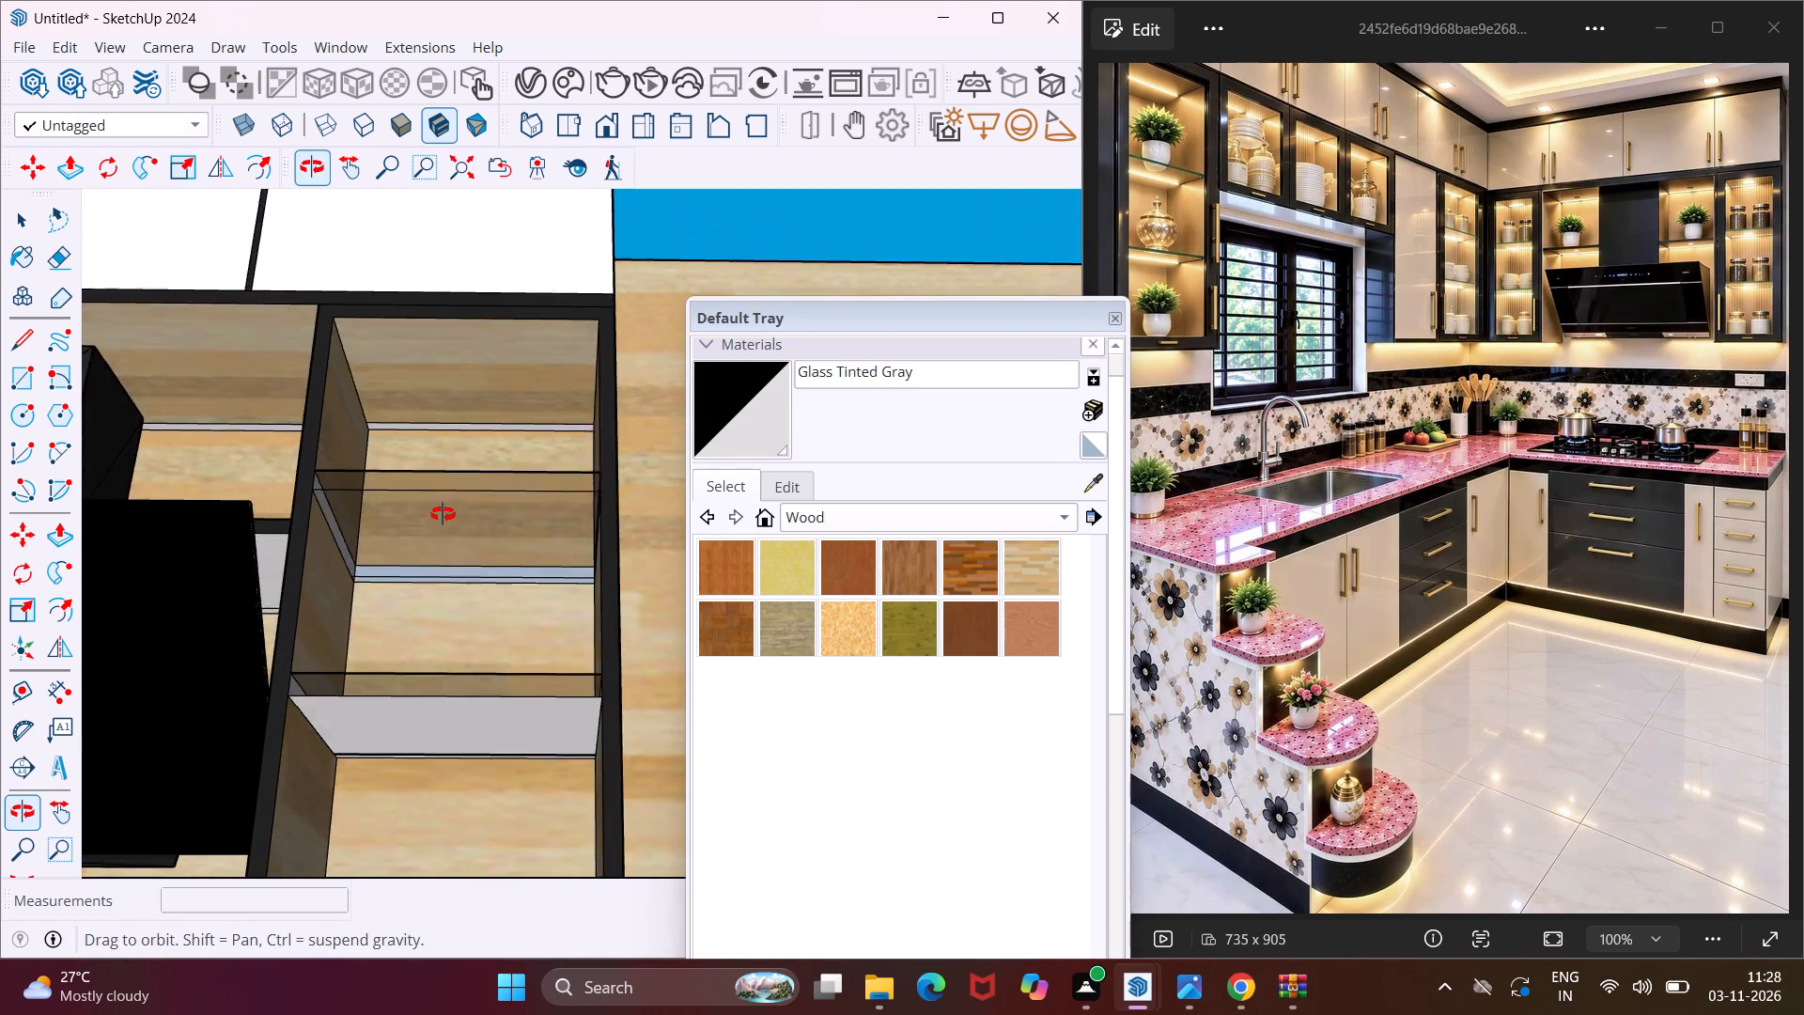
middle_click_drag(443, 514, 477, 486)
scroll(464, 683, "up", 3)
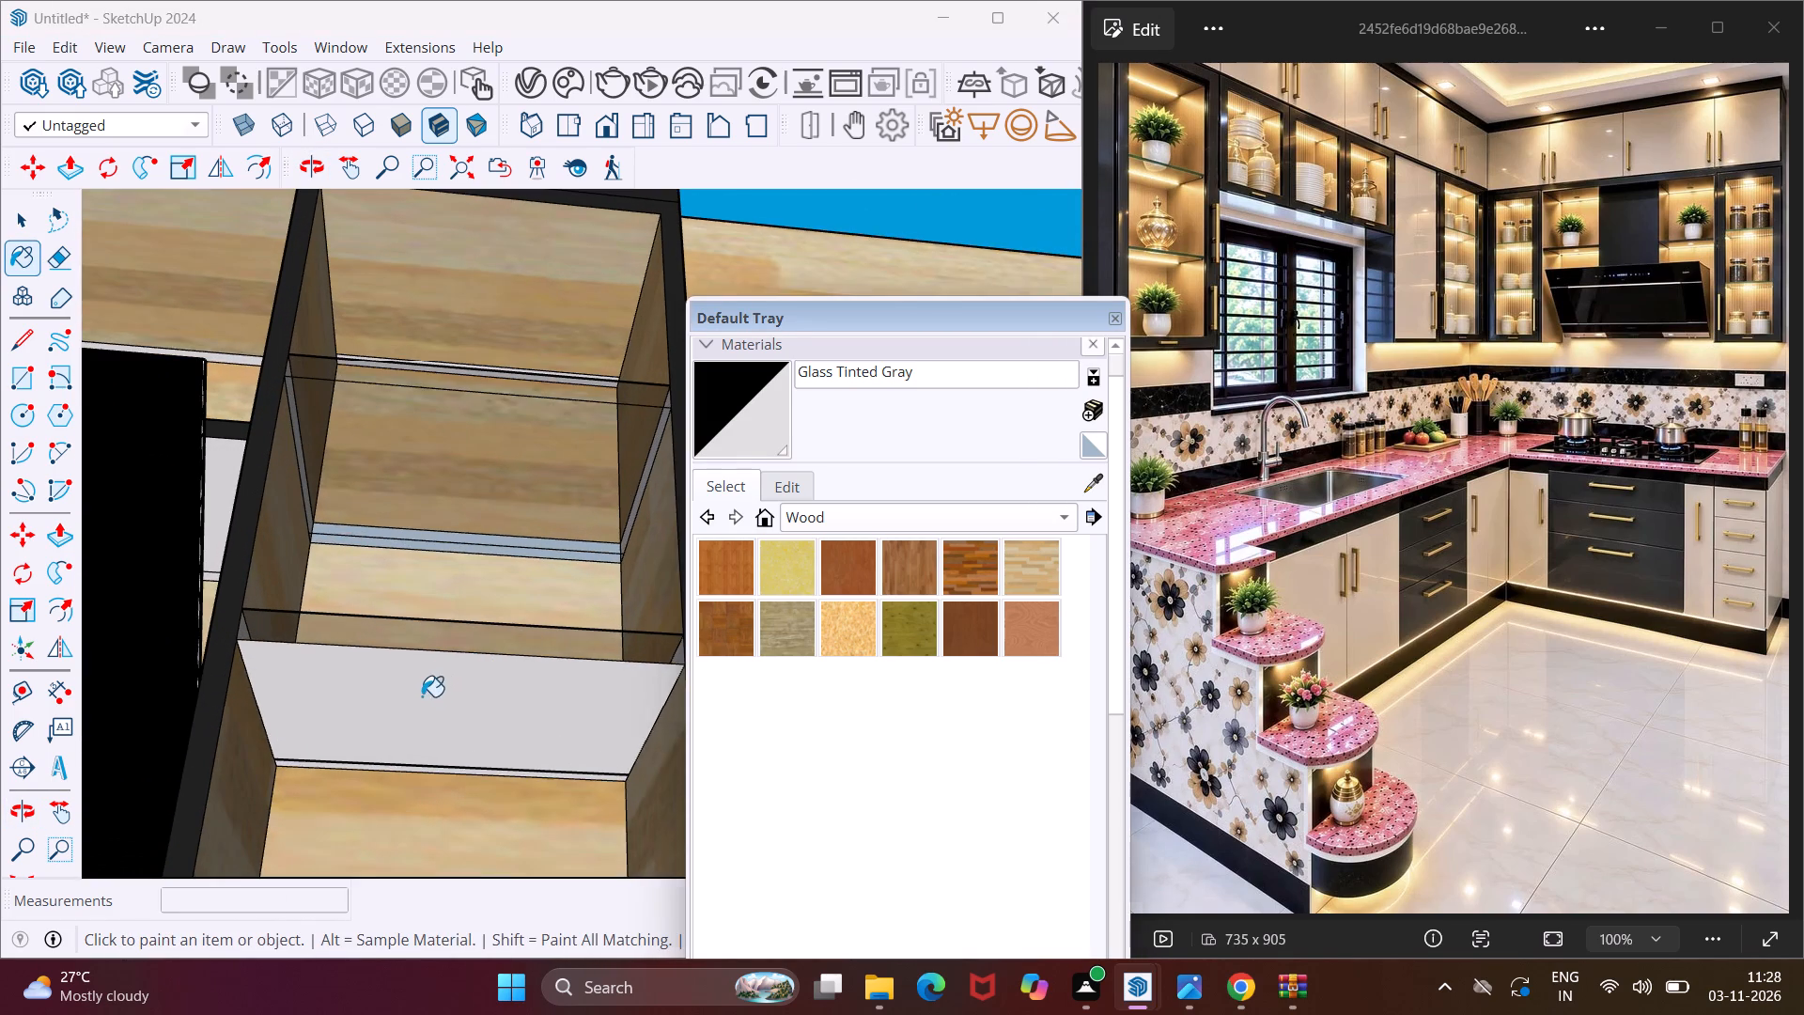
left_click(422, 696)
scroll(412, 757, "up", 5)
left_click(413, 773)
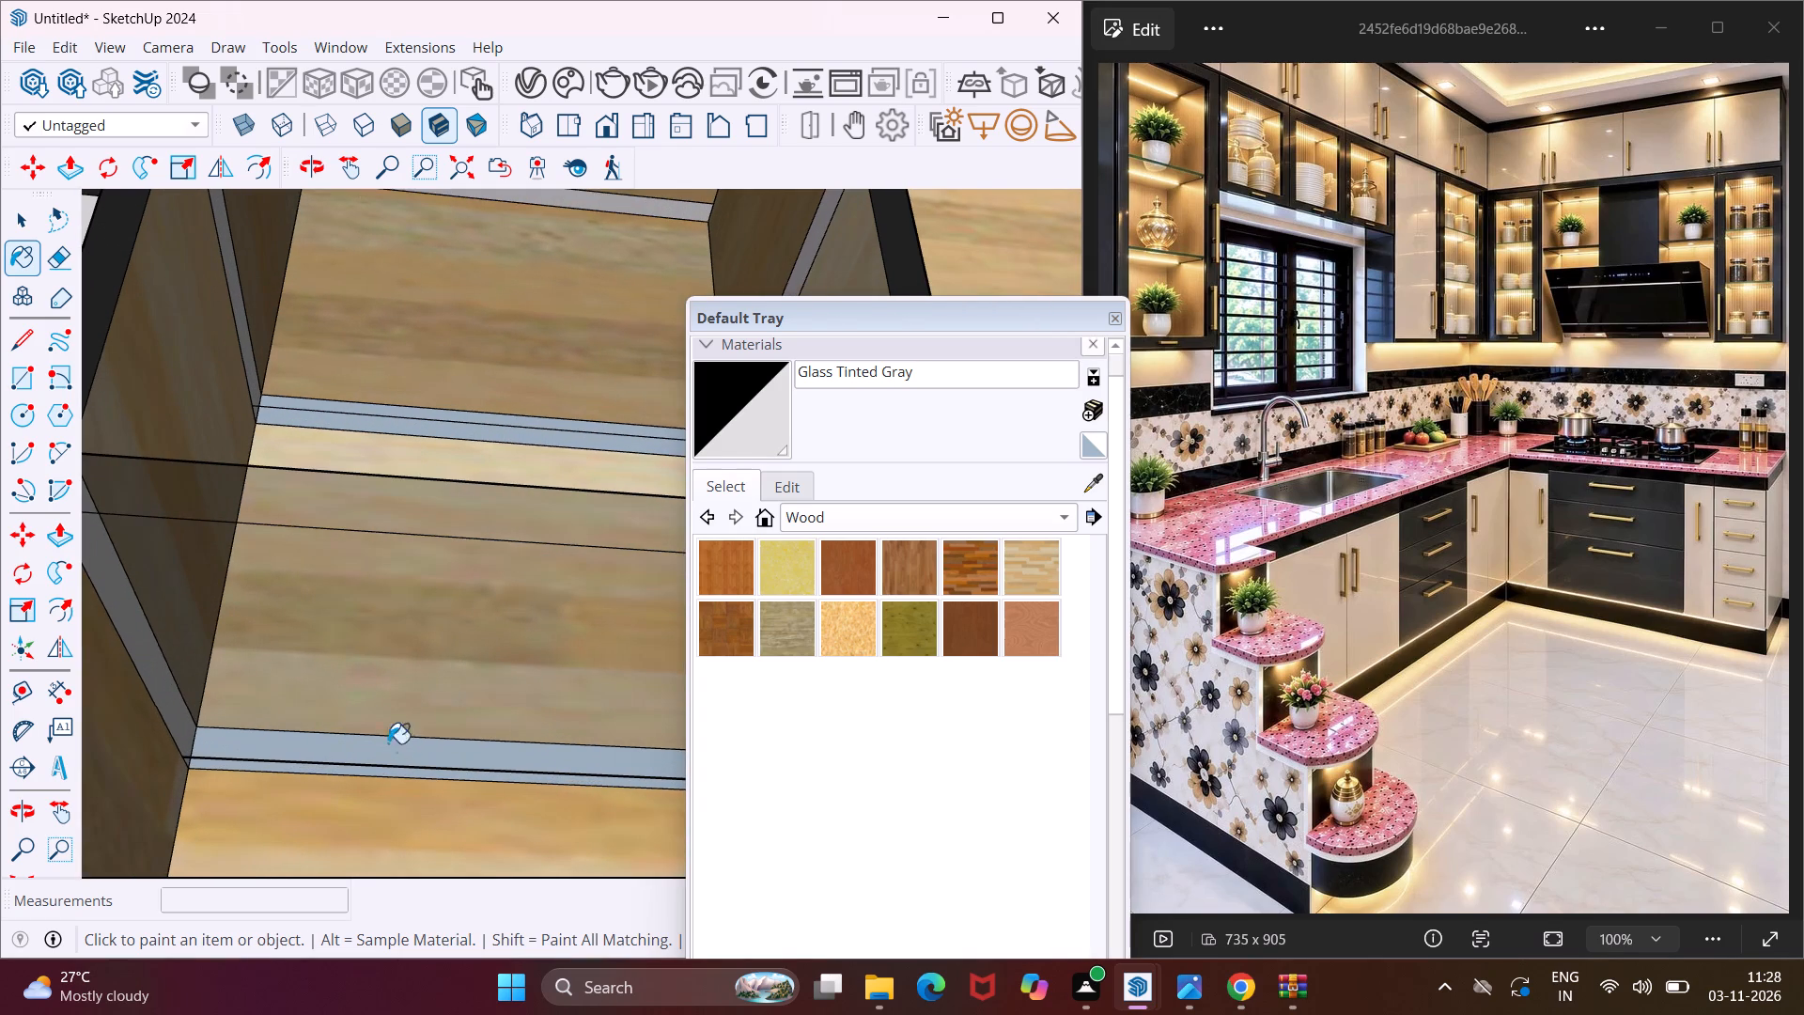
In the V-Ray Asset Editor, darken Glass Tinted Gray's reflection colour and set its reflection glossiness to 0.59 and reflection IOR to 0.8.
scroll(357, 612, "down", 5)
middle_click_drag(355, 601, 361, 816)
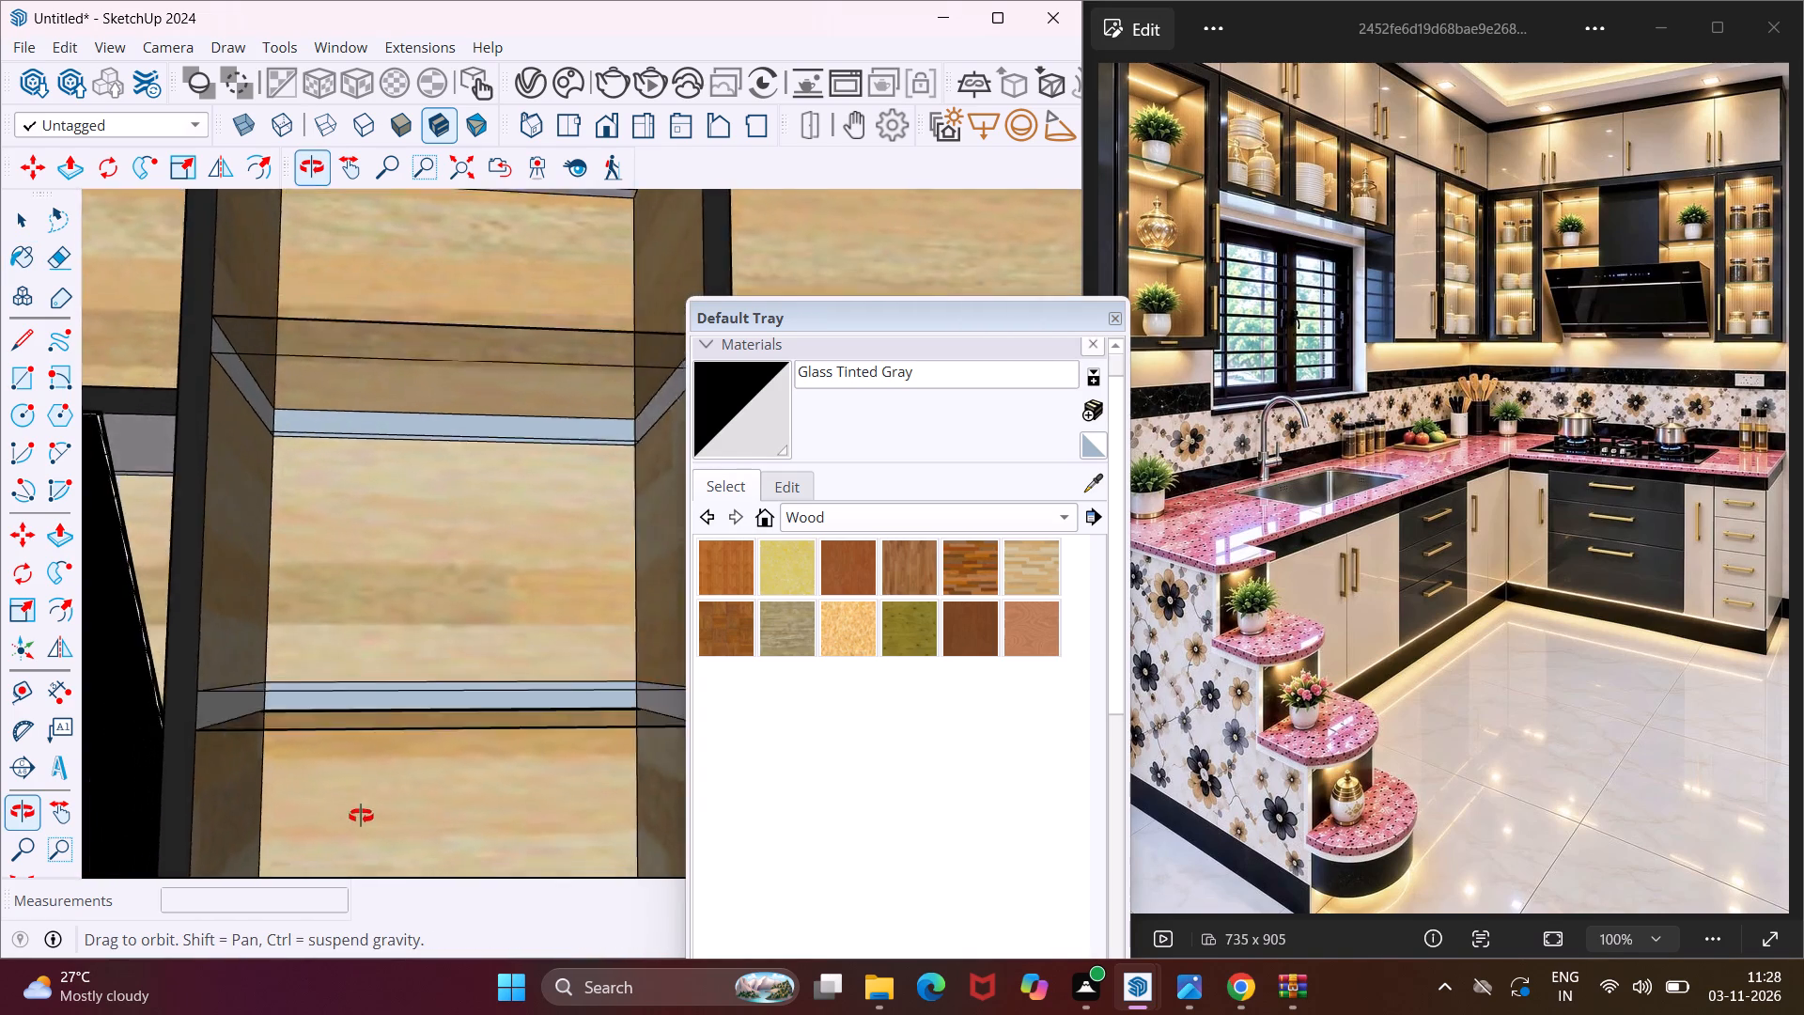
middle_click_drag(361, 816, 389, 886)
scroll(442, 747, "down", 4)
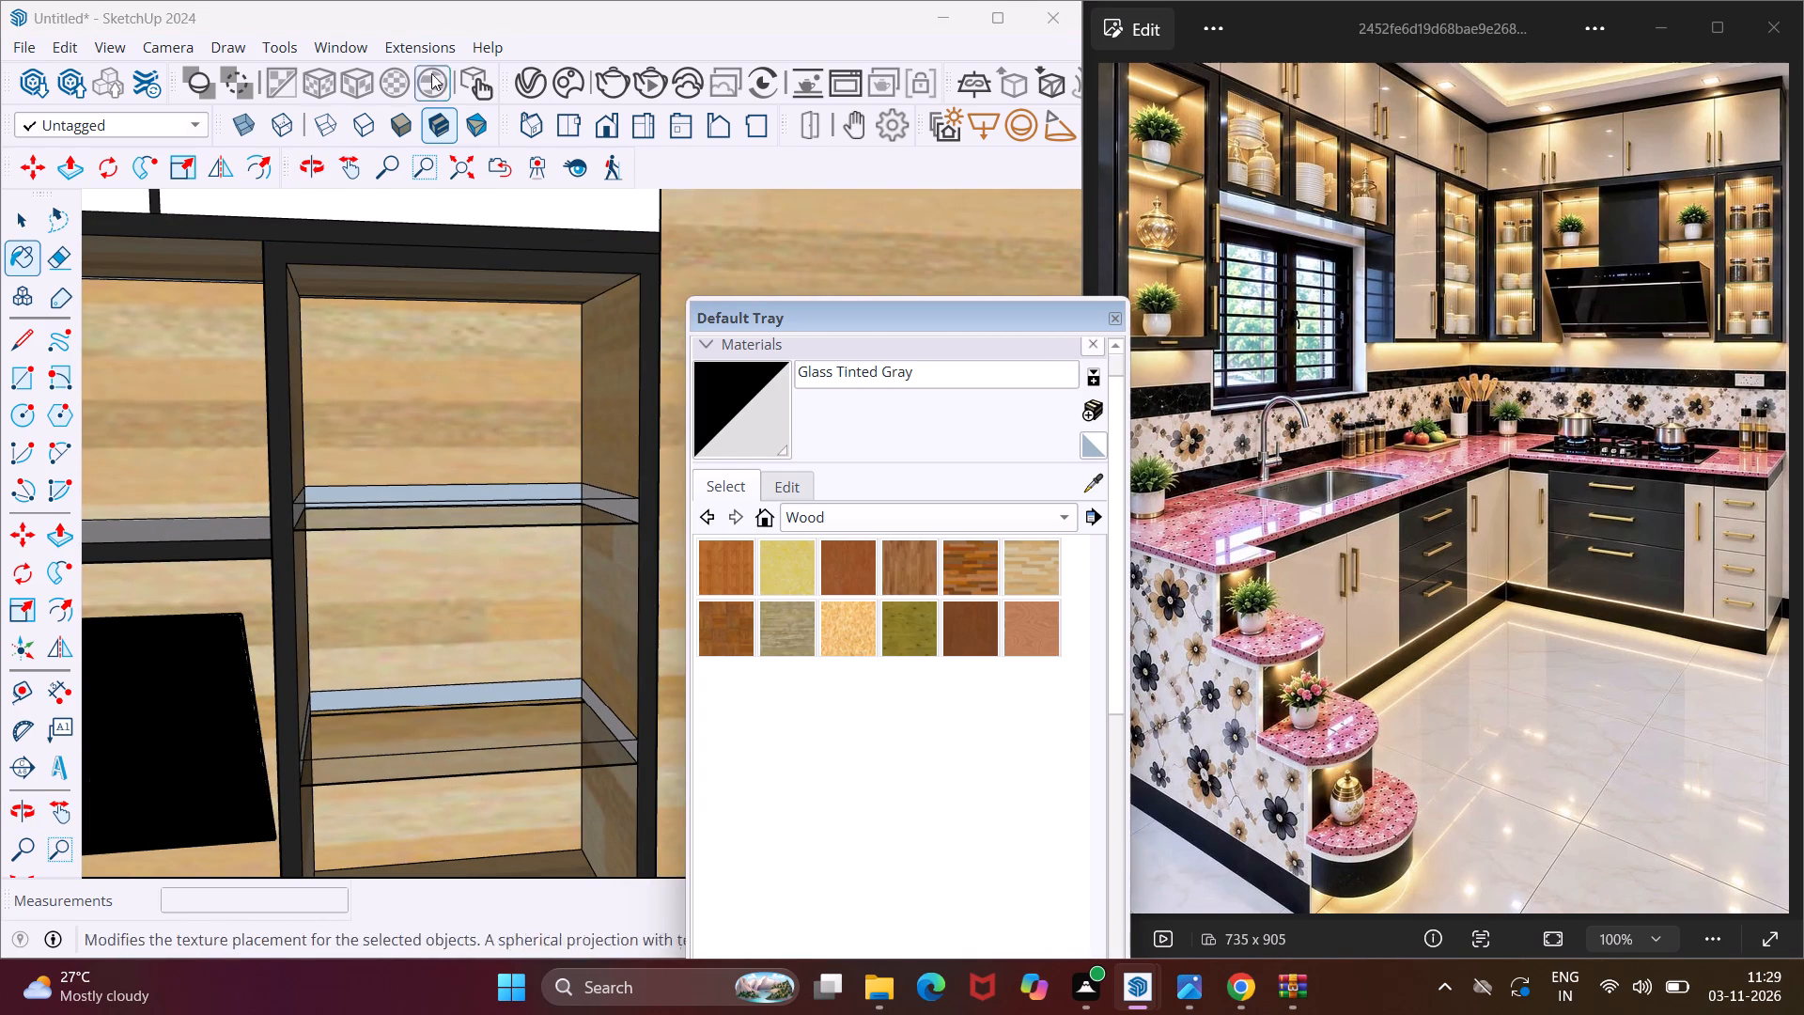
left_click(522, 79)
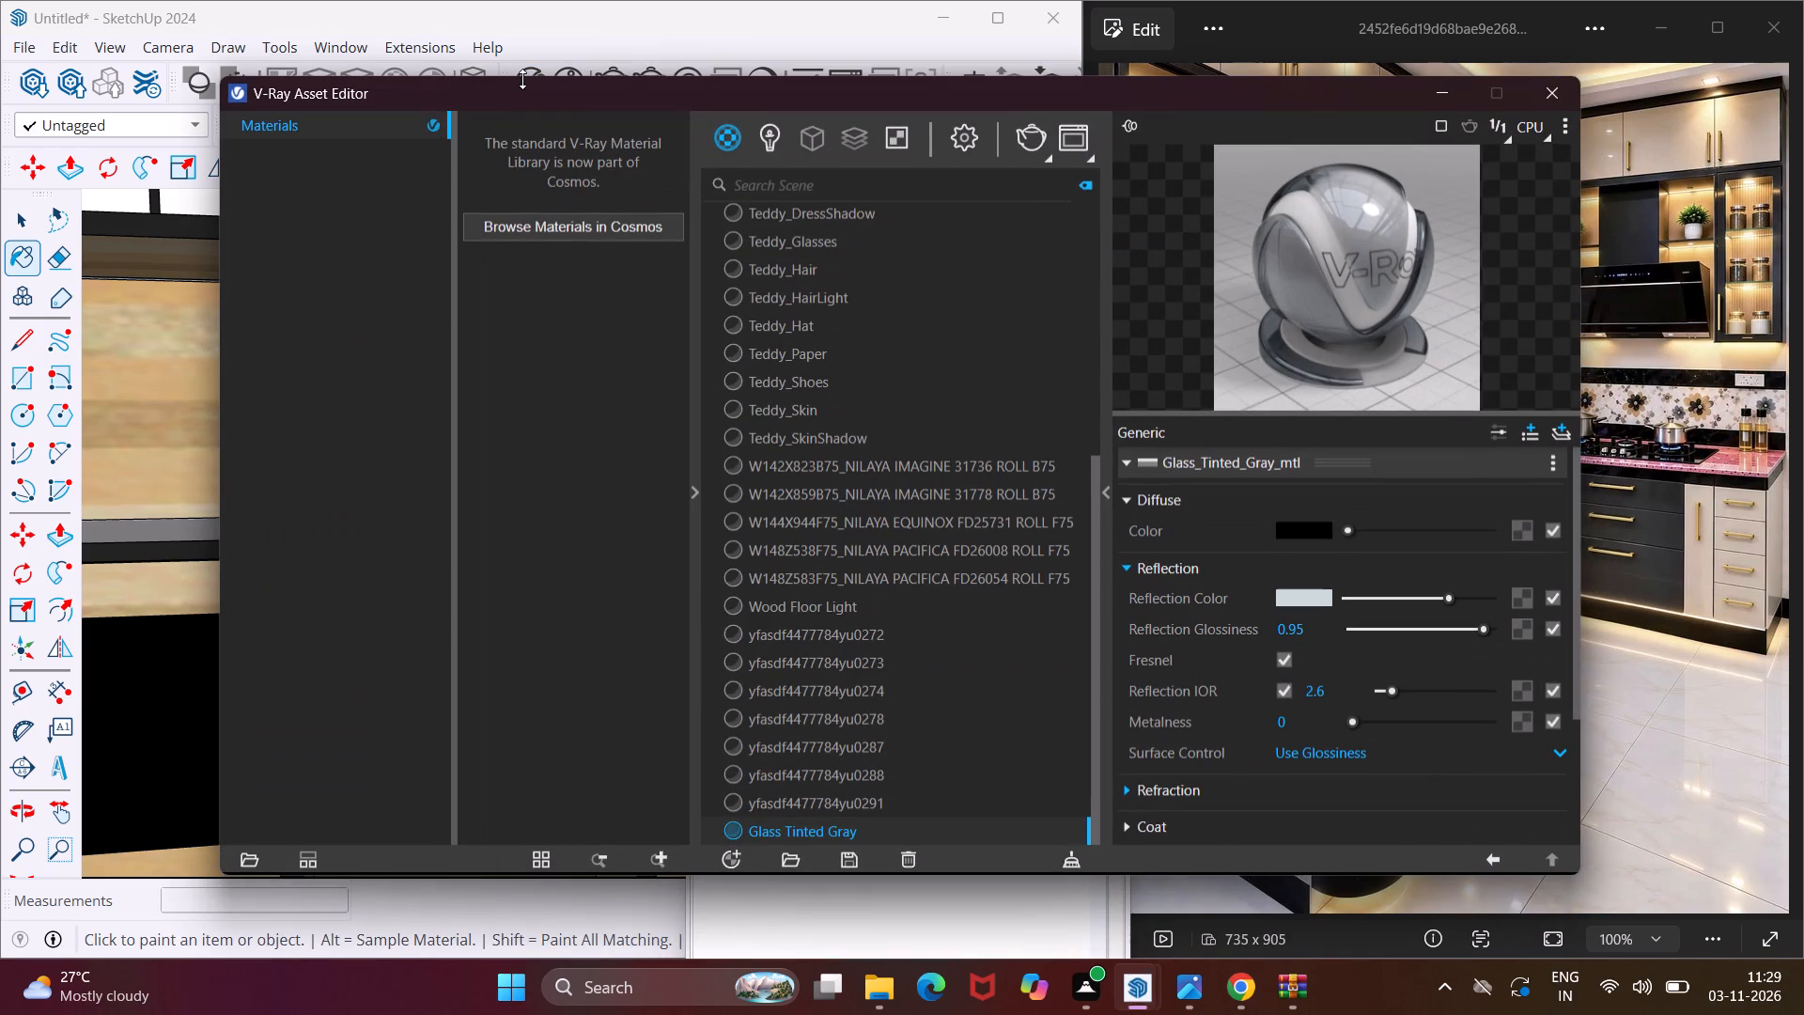
left_click(533, 221)
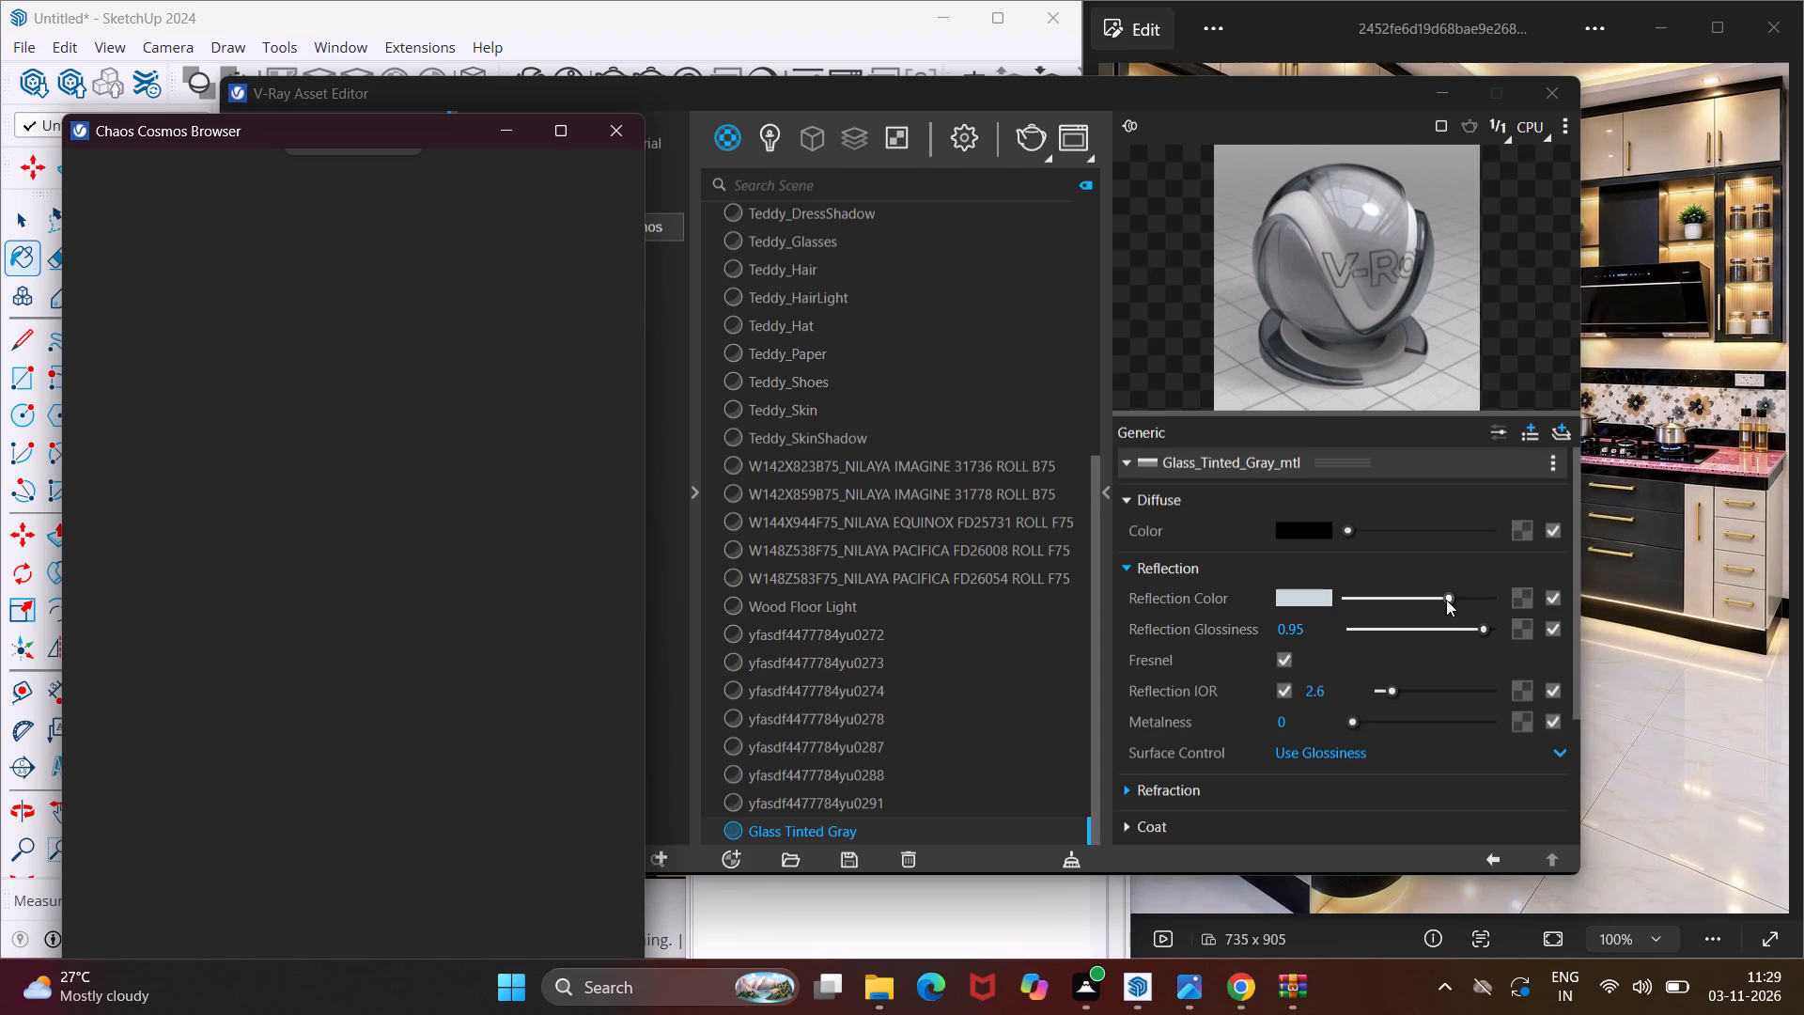
left_click_drag(1446, 600, 1407, 601)
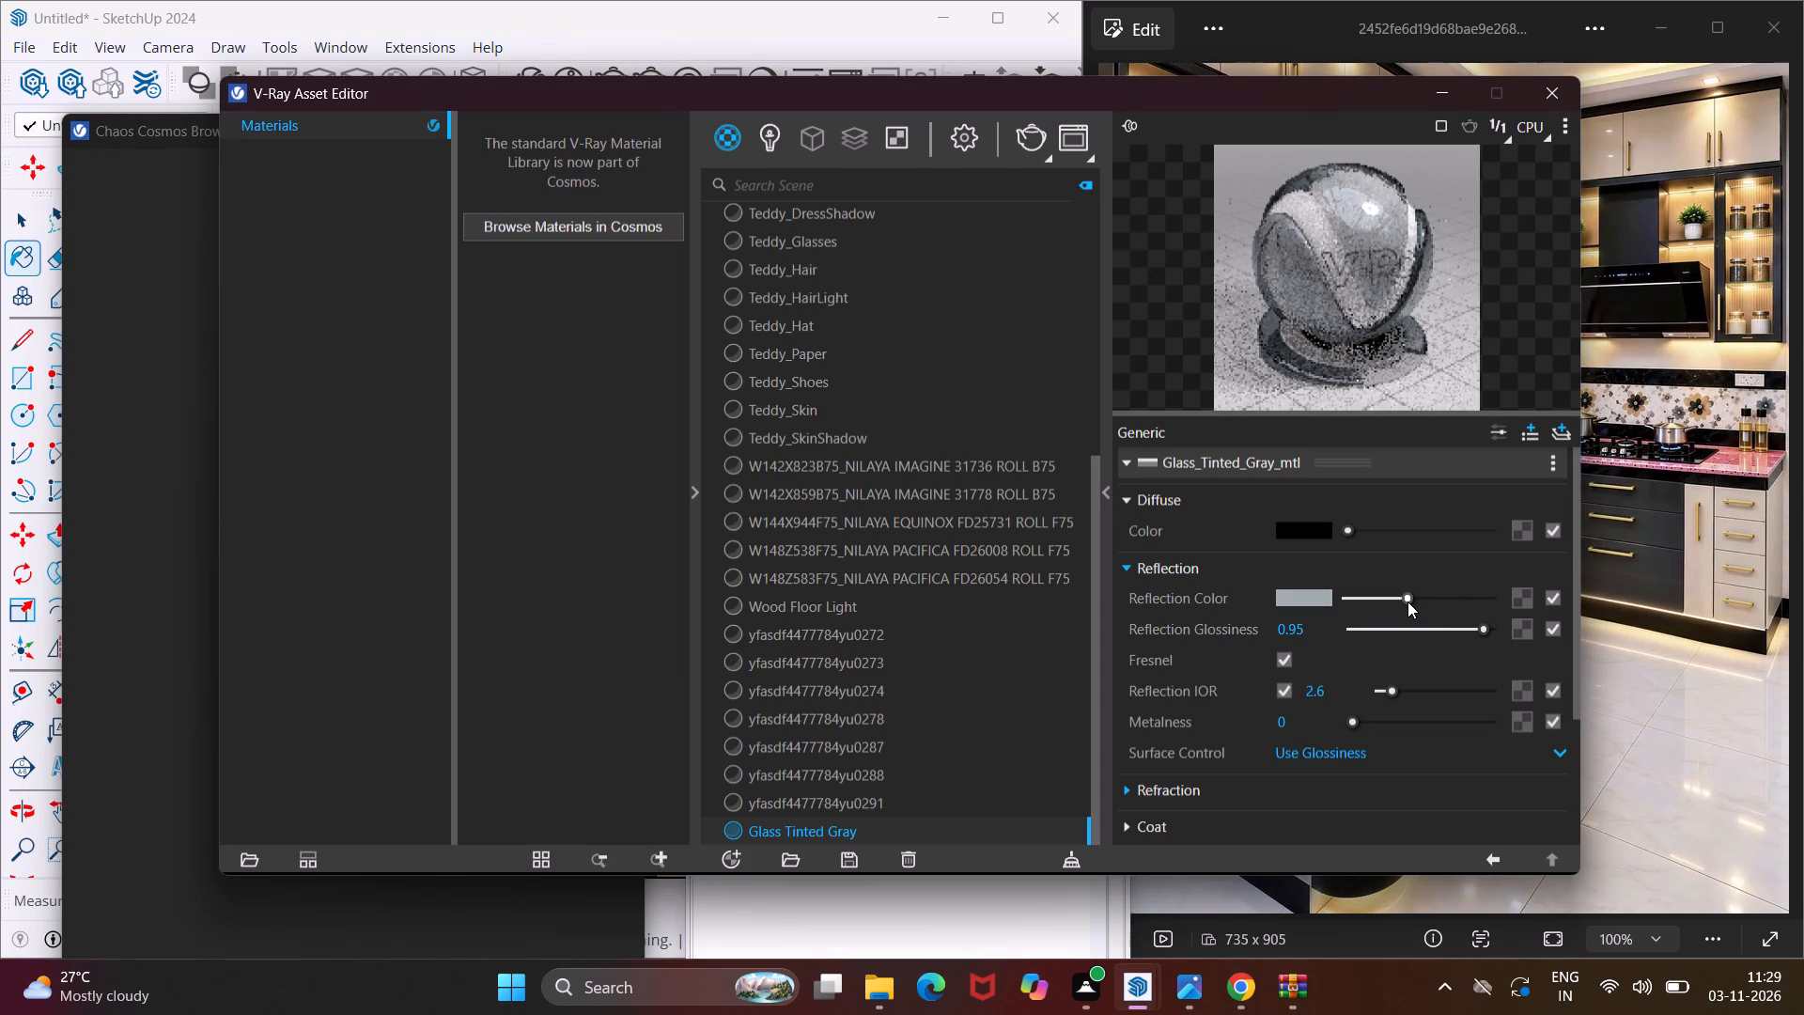
left_click_drag(1407, 601, 1402, 602)
left_click(1434, 628)
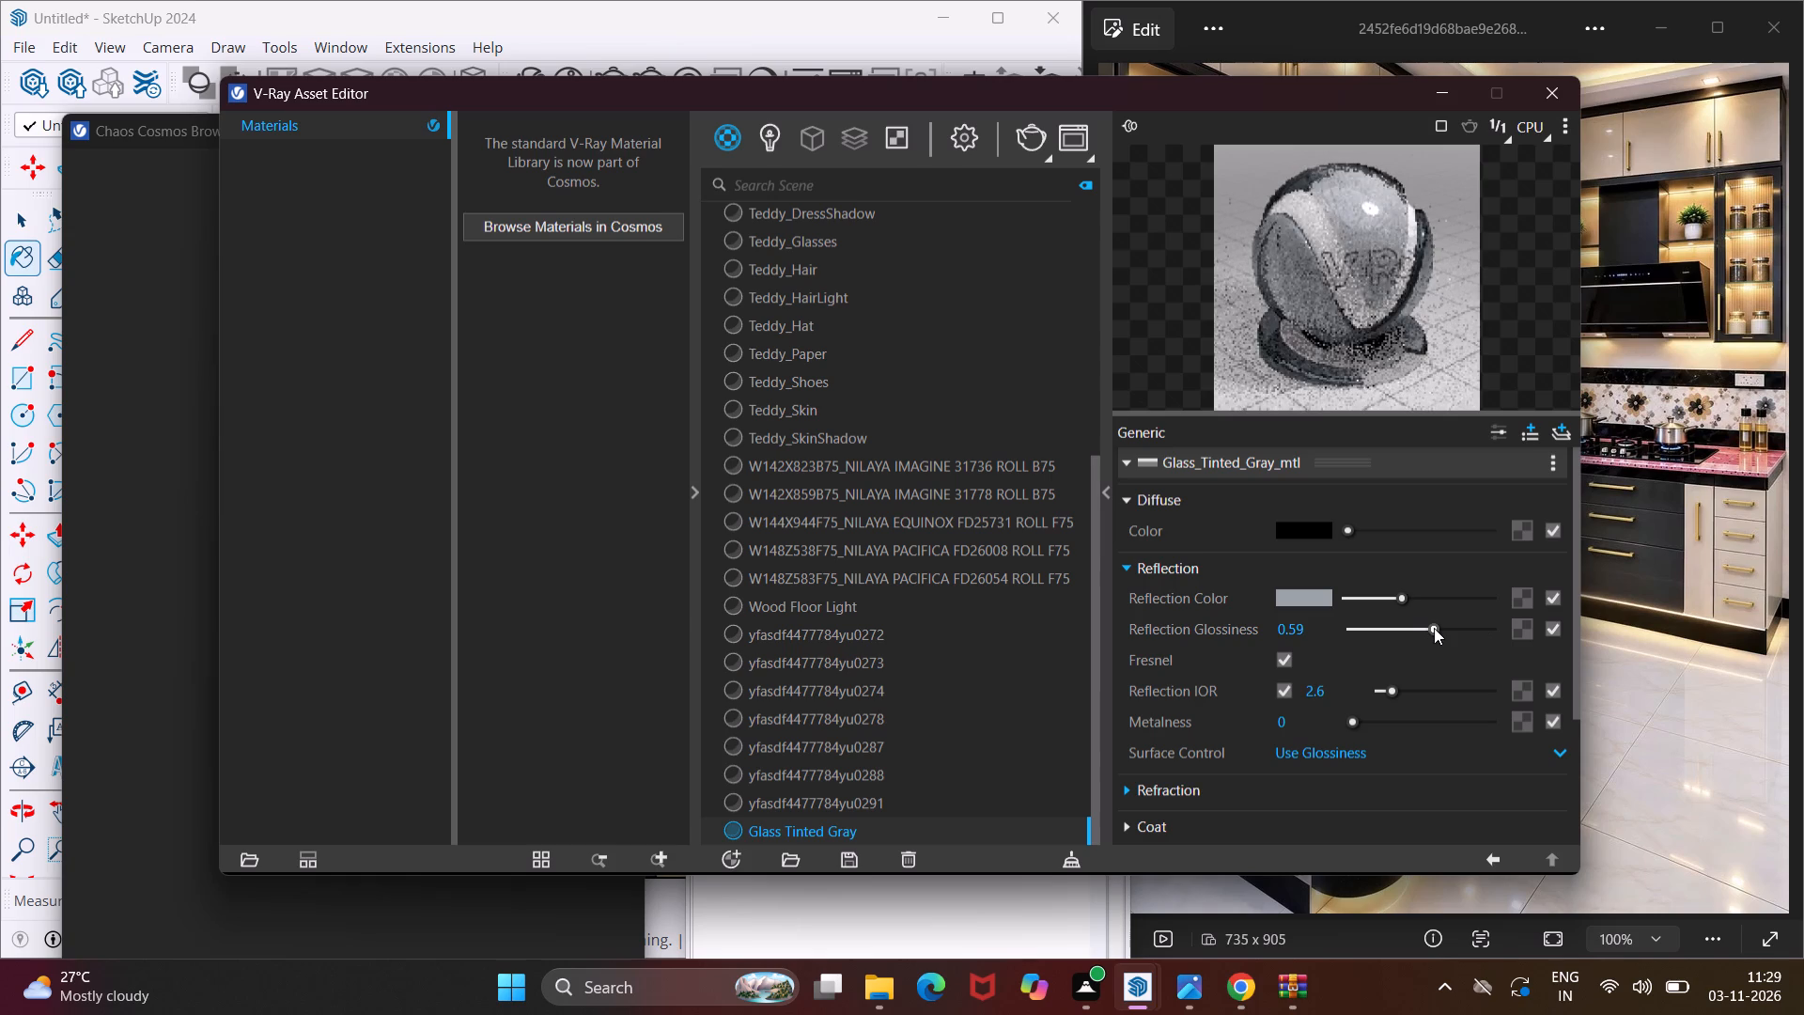
left_click(1384, 692)
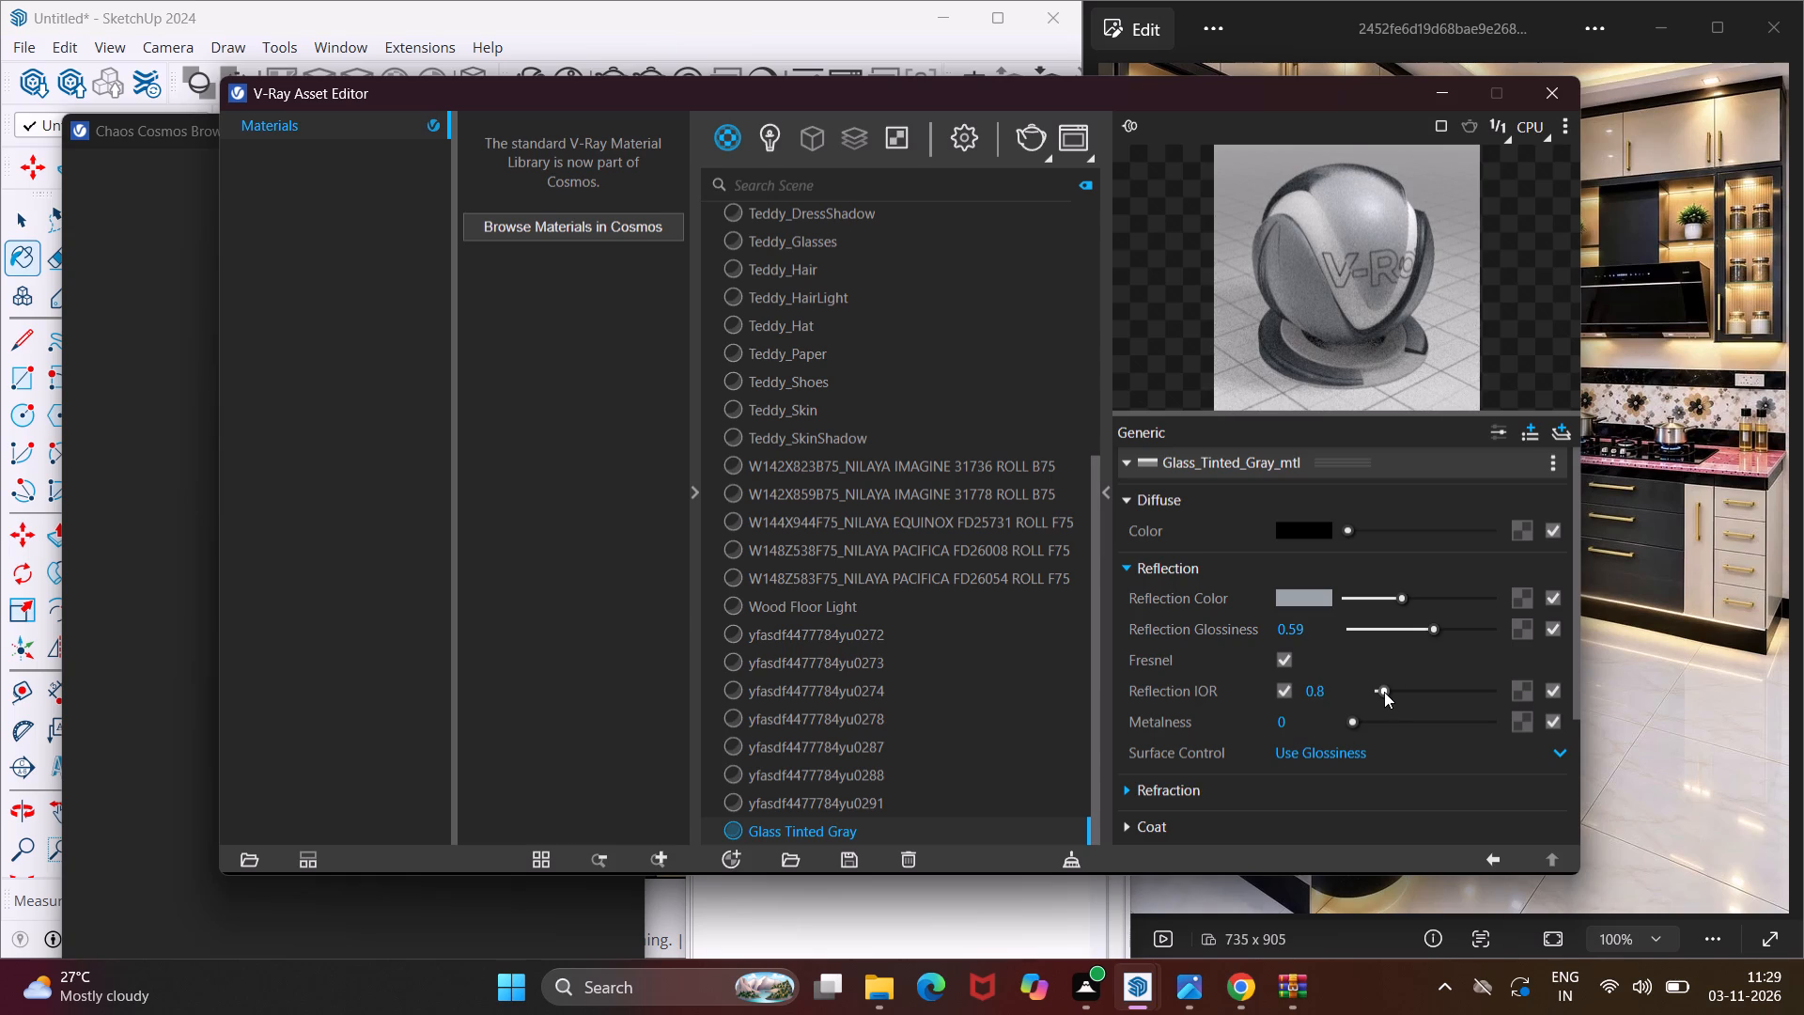
double_click(949, 823)
left_click(1441, 95)
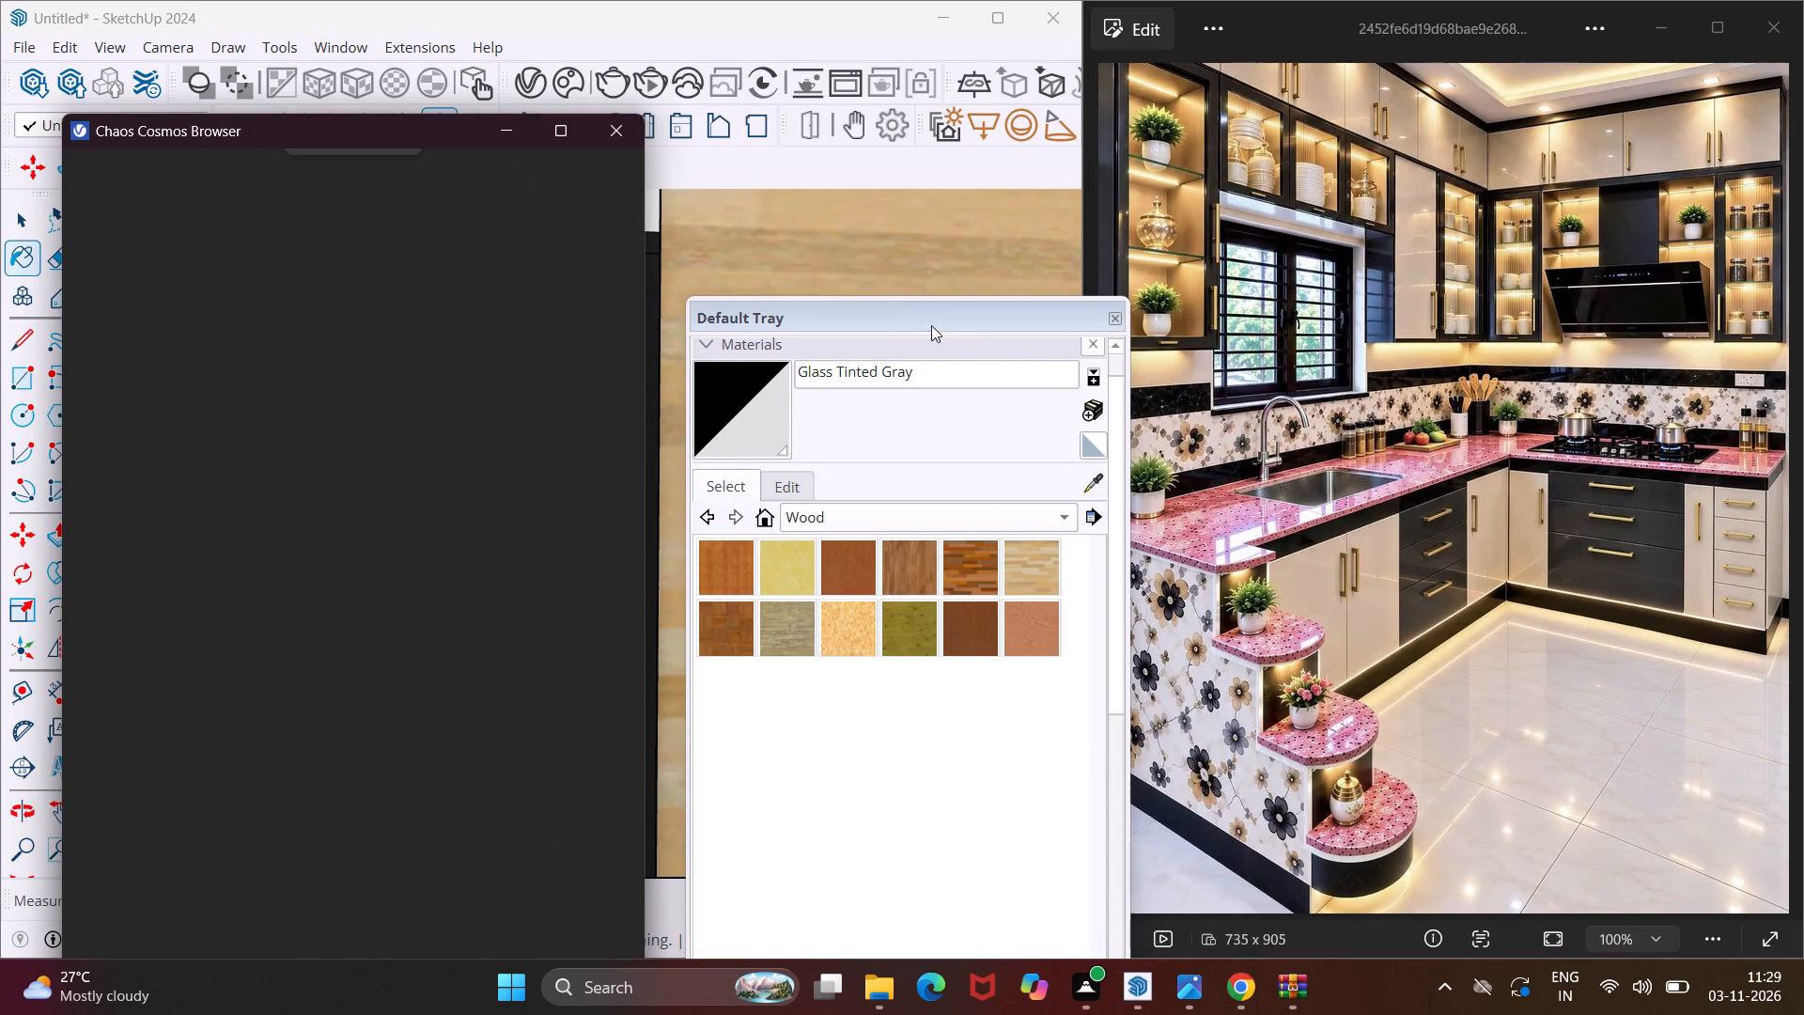
left_click_drag(437, 144, 368, 509)
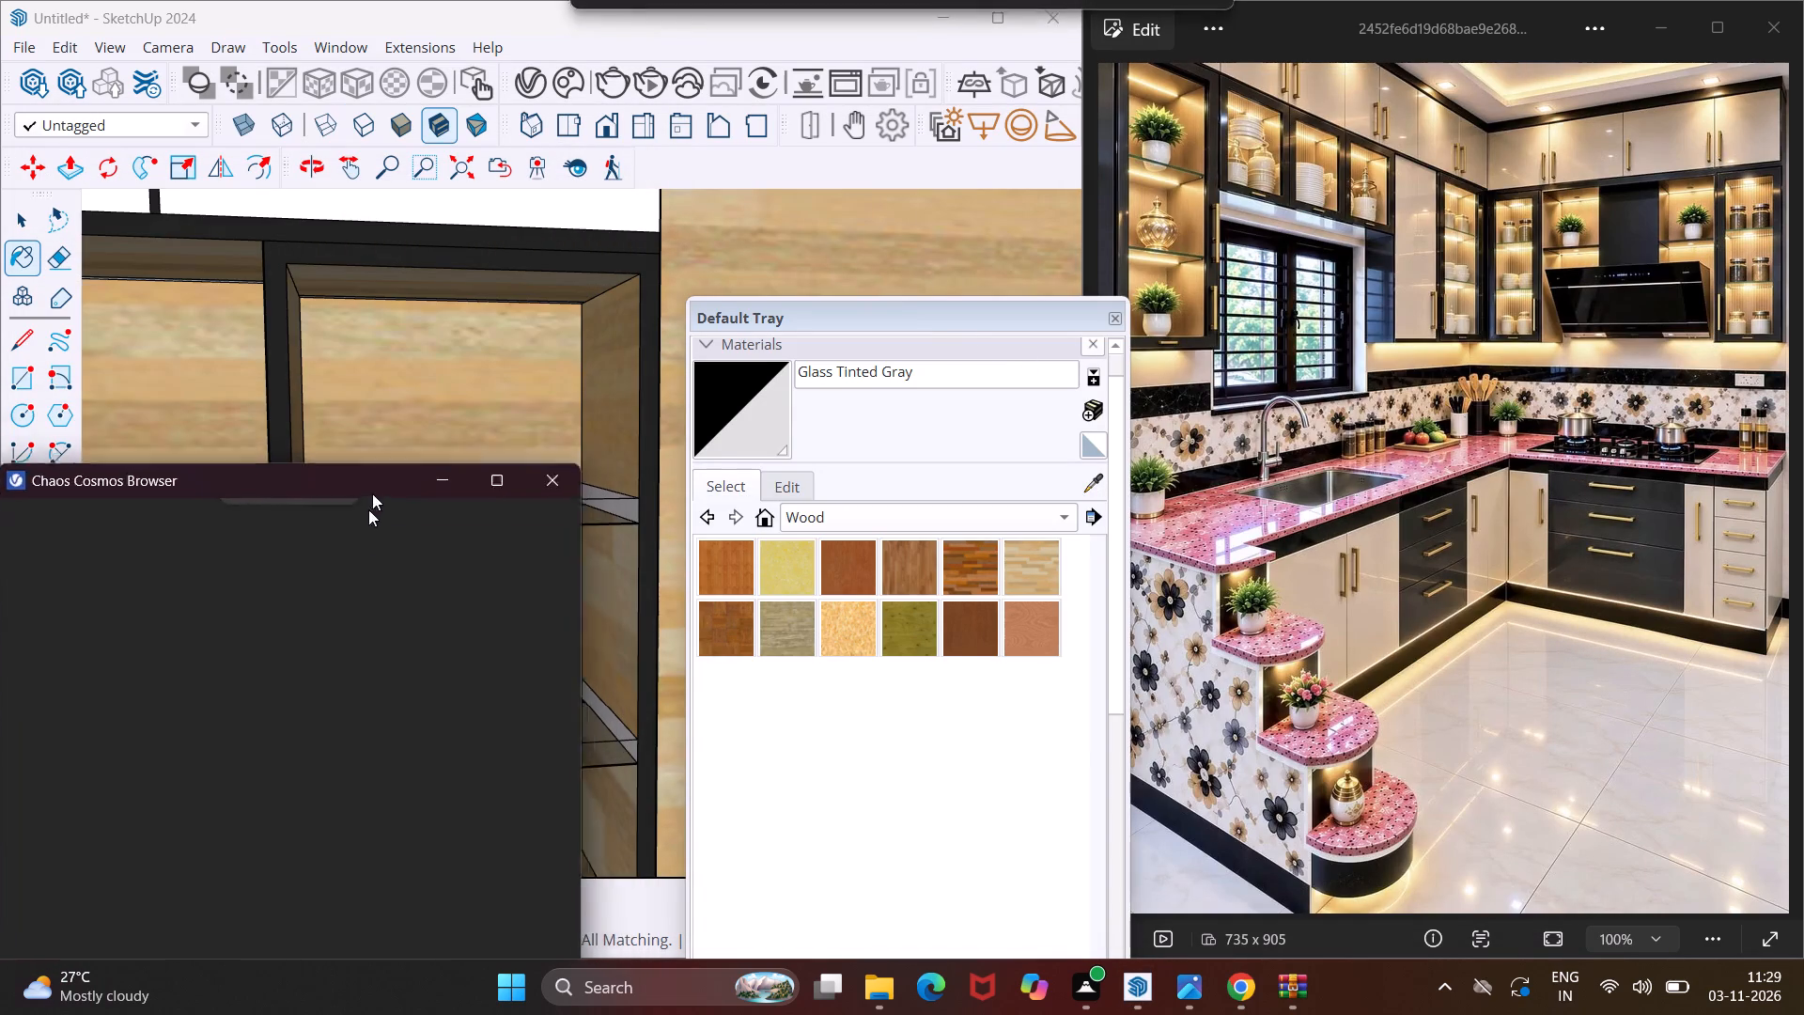
left_click_drag(368, 509, 295, 819)
Paint the top face and underside of the shelf between the chimney hood and the end open unit with Glass Tinted Gray.
left_click(744, 406)
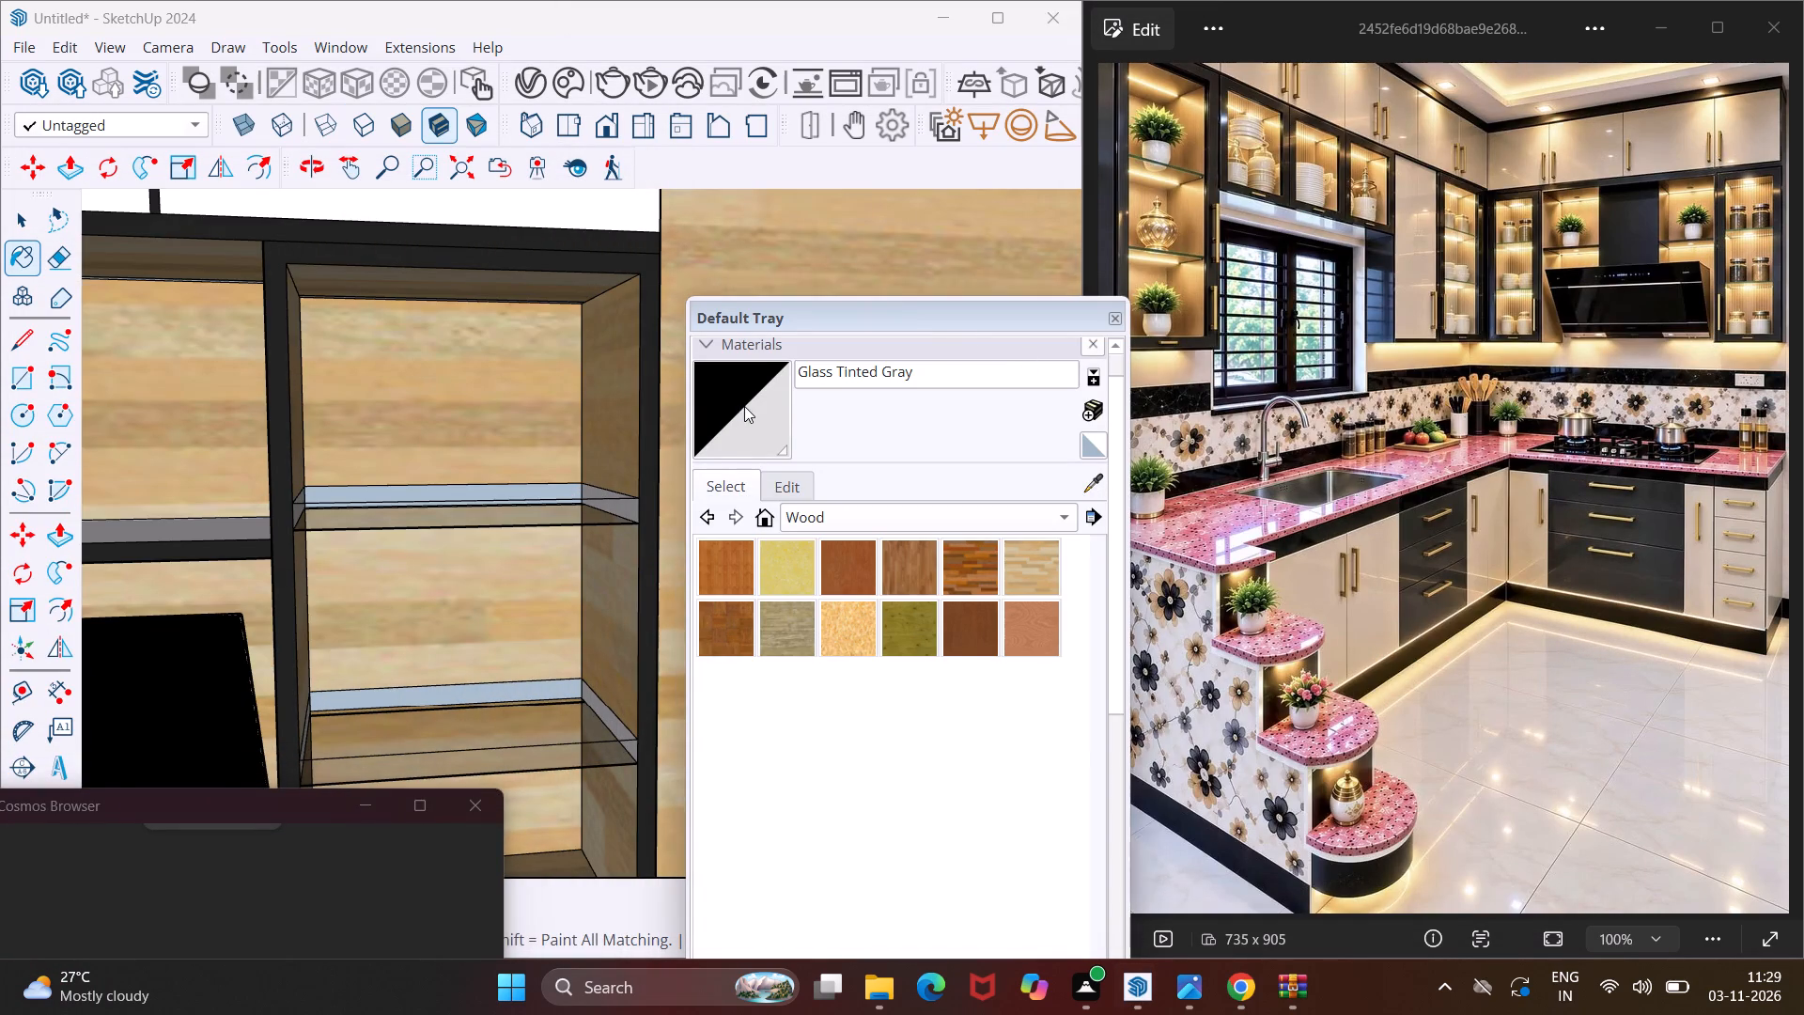
scroll(590, 457, "up", 4)
scroll(574, 467, "down", 6)
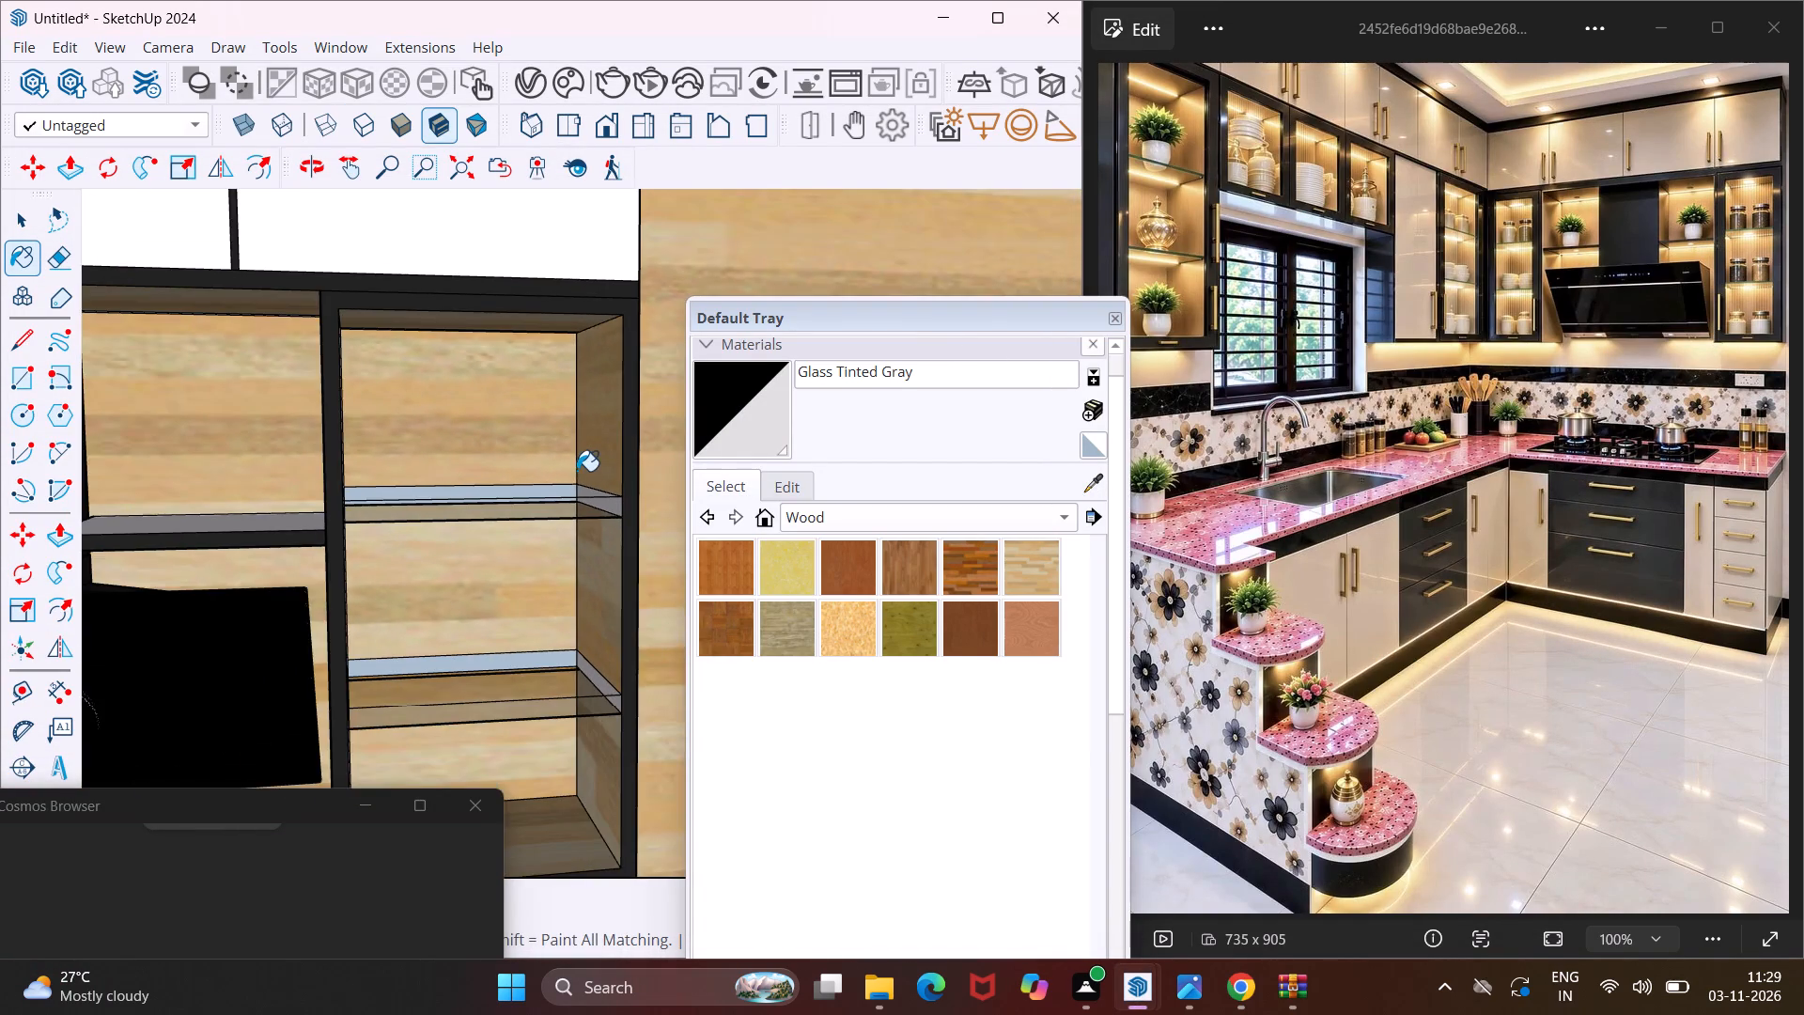
scroll(526, 498, "down", 2)
middle_click_drag(256, 519, 285, 654)
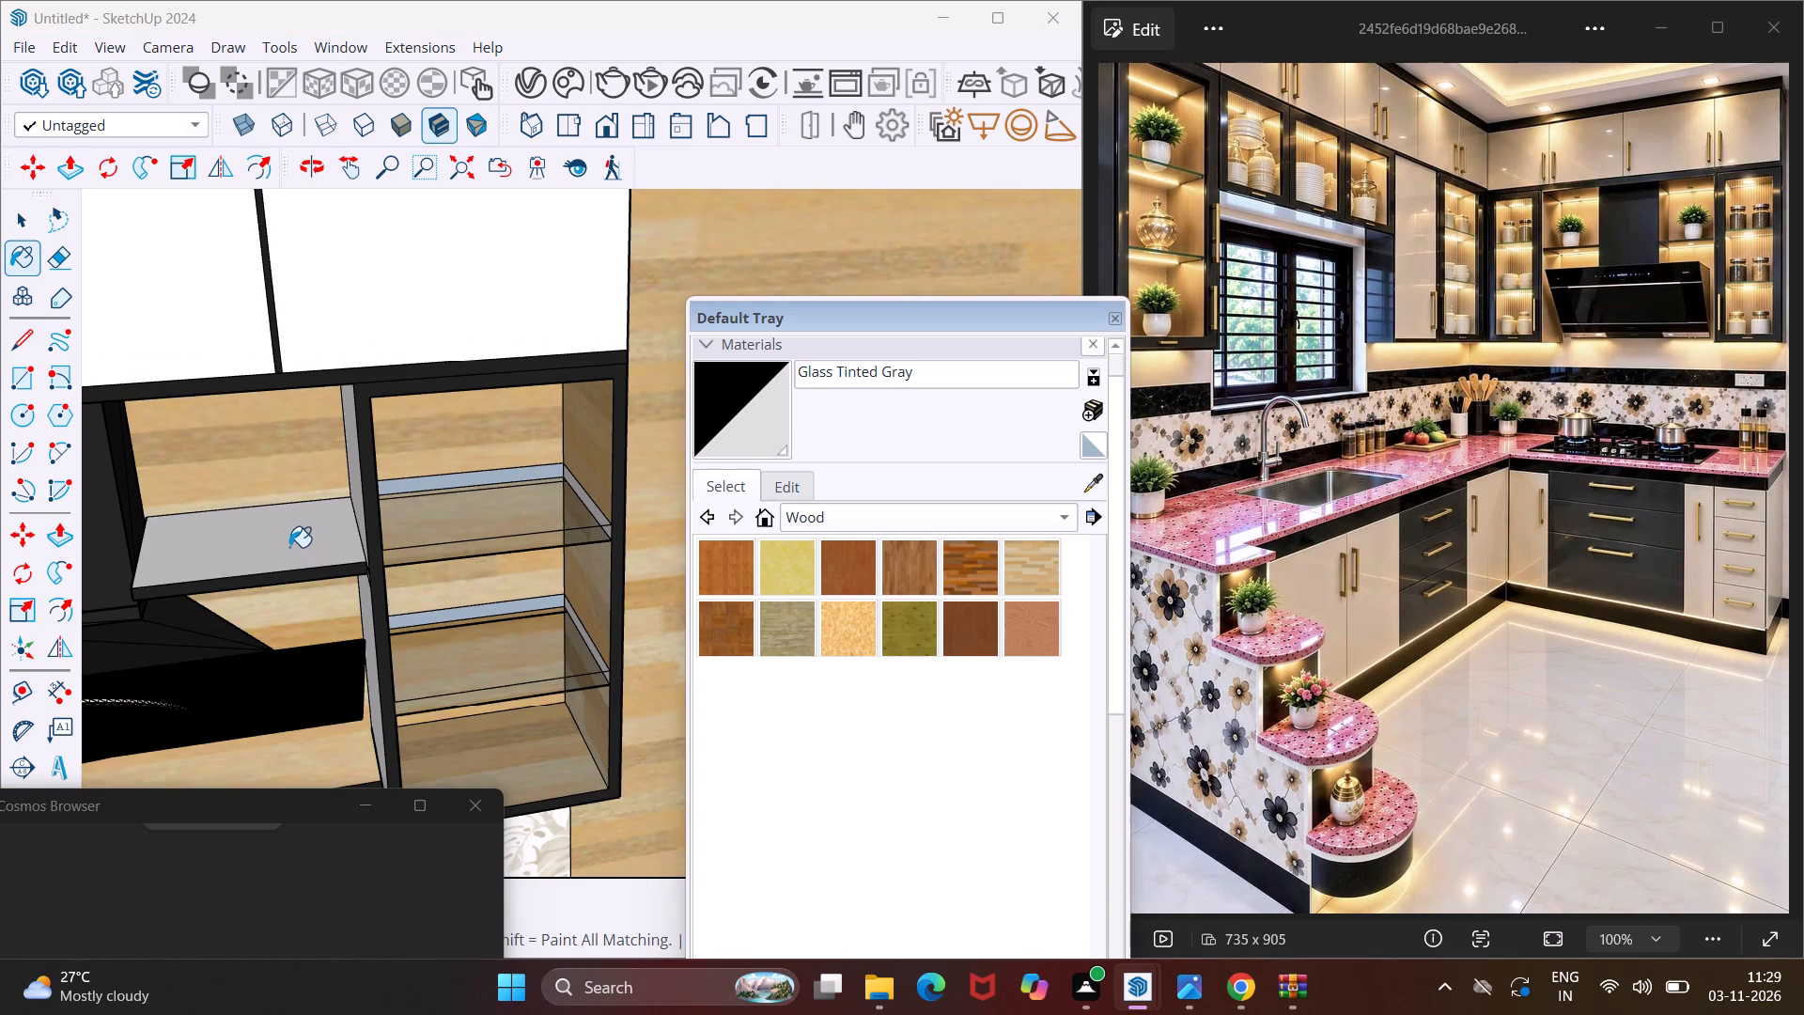
left_click(289, 547)
middle_click_drag(304, 551, 361, 397)
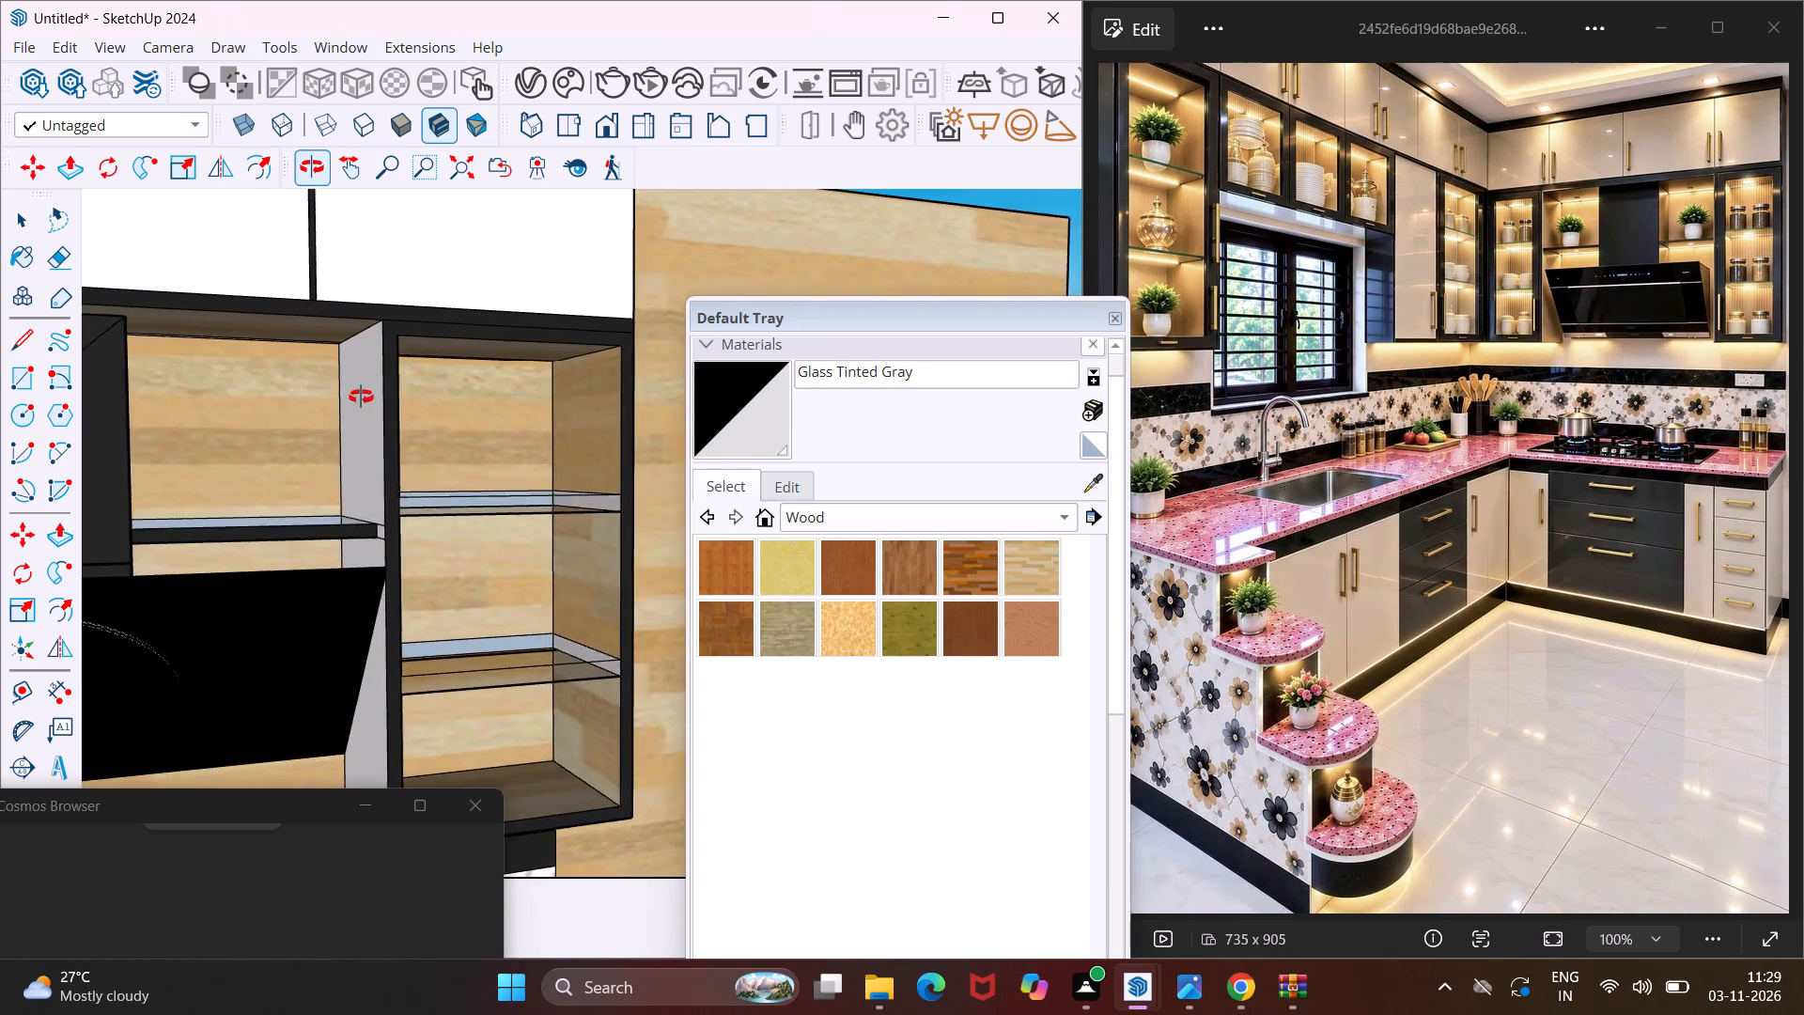
middle_click_drag(361, 397, 373, 334)
scroll(338, 510, "up", 6)
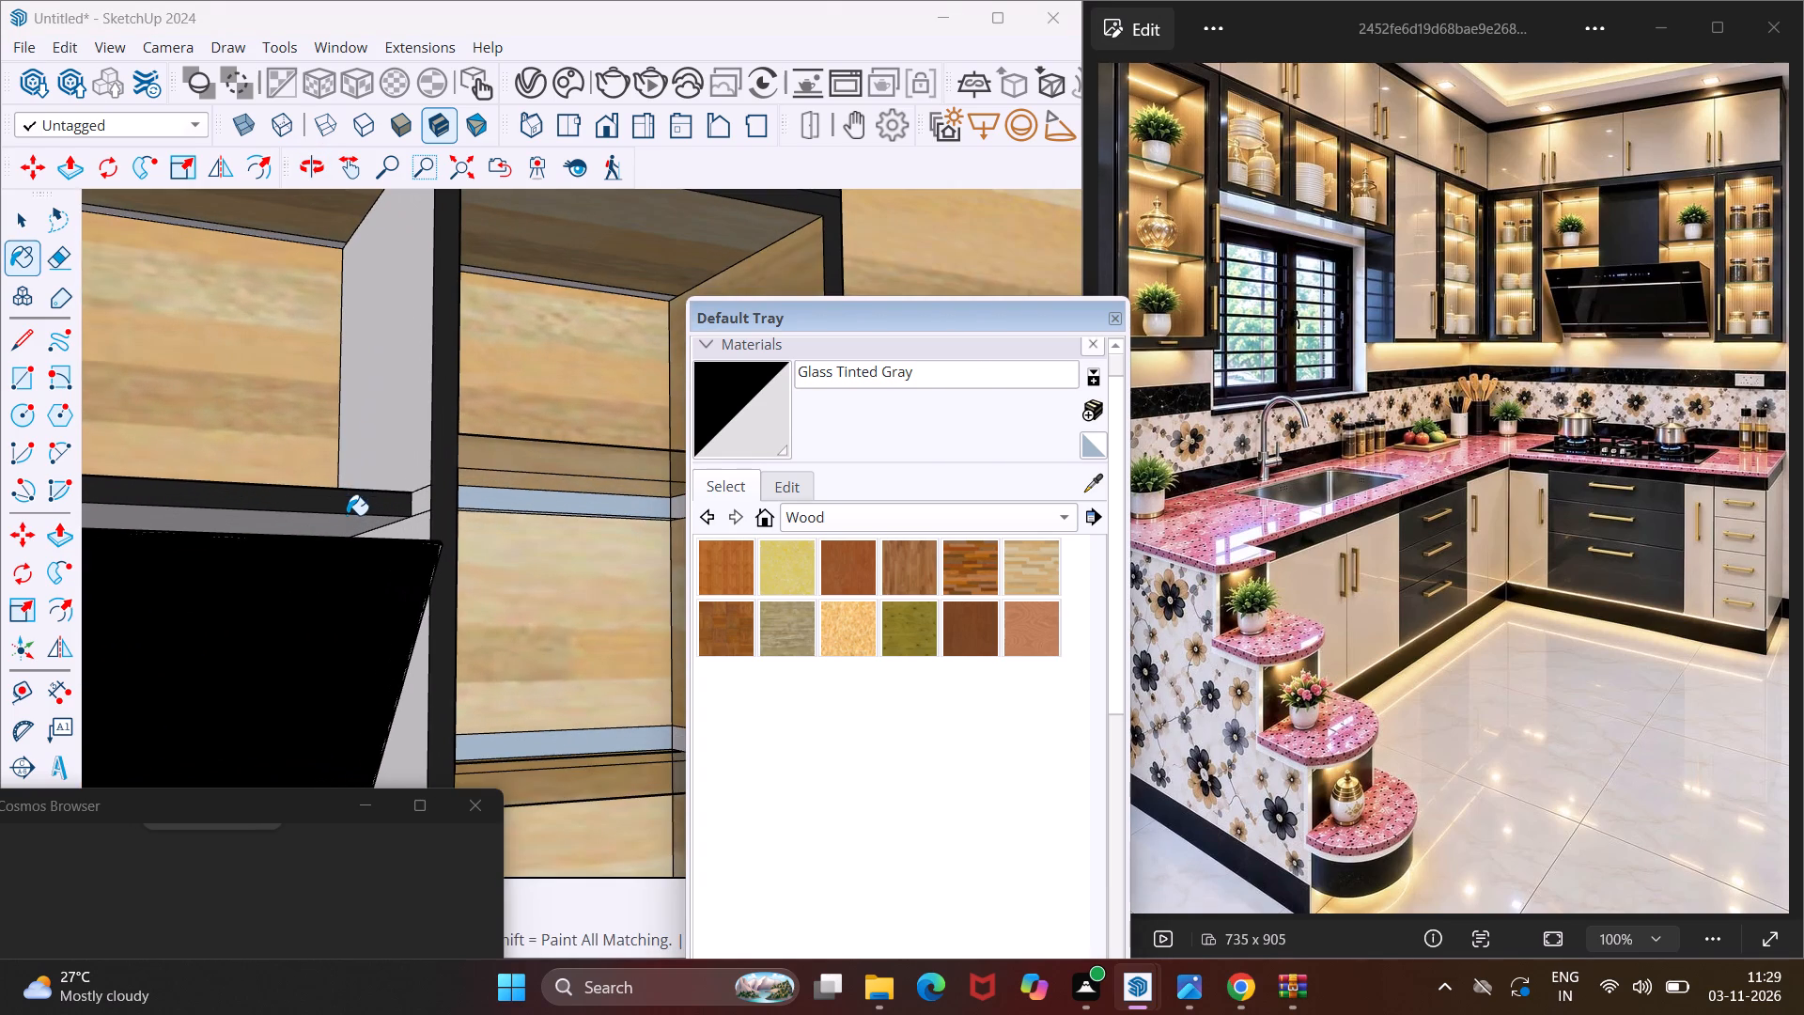
left_click(353, 523)
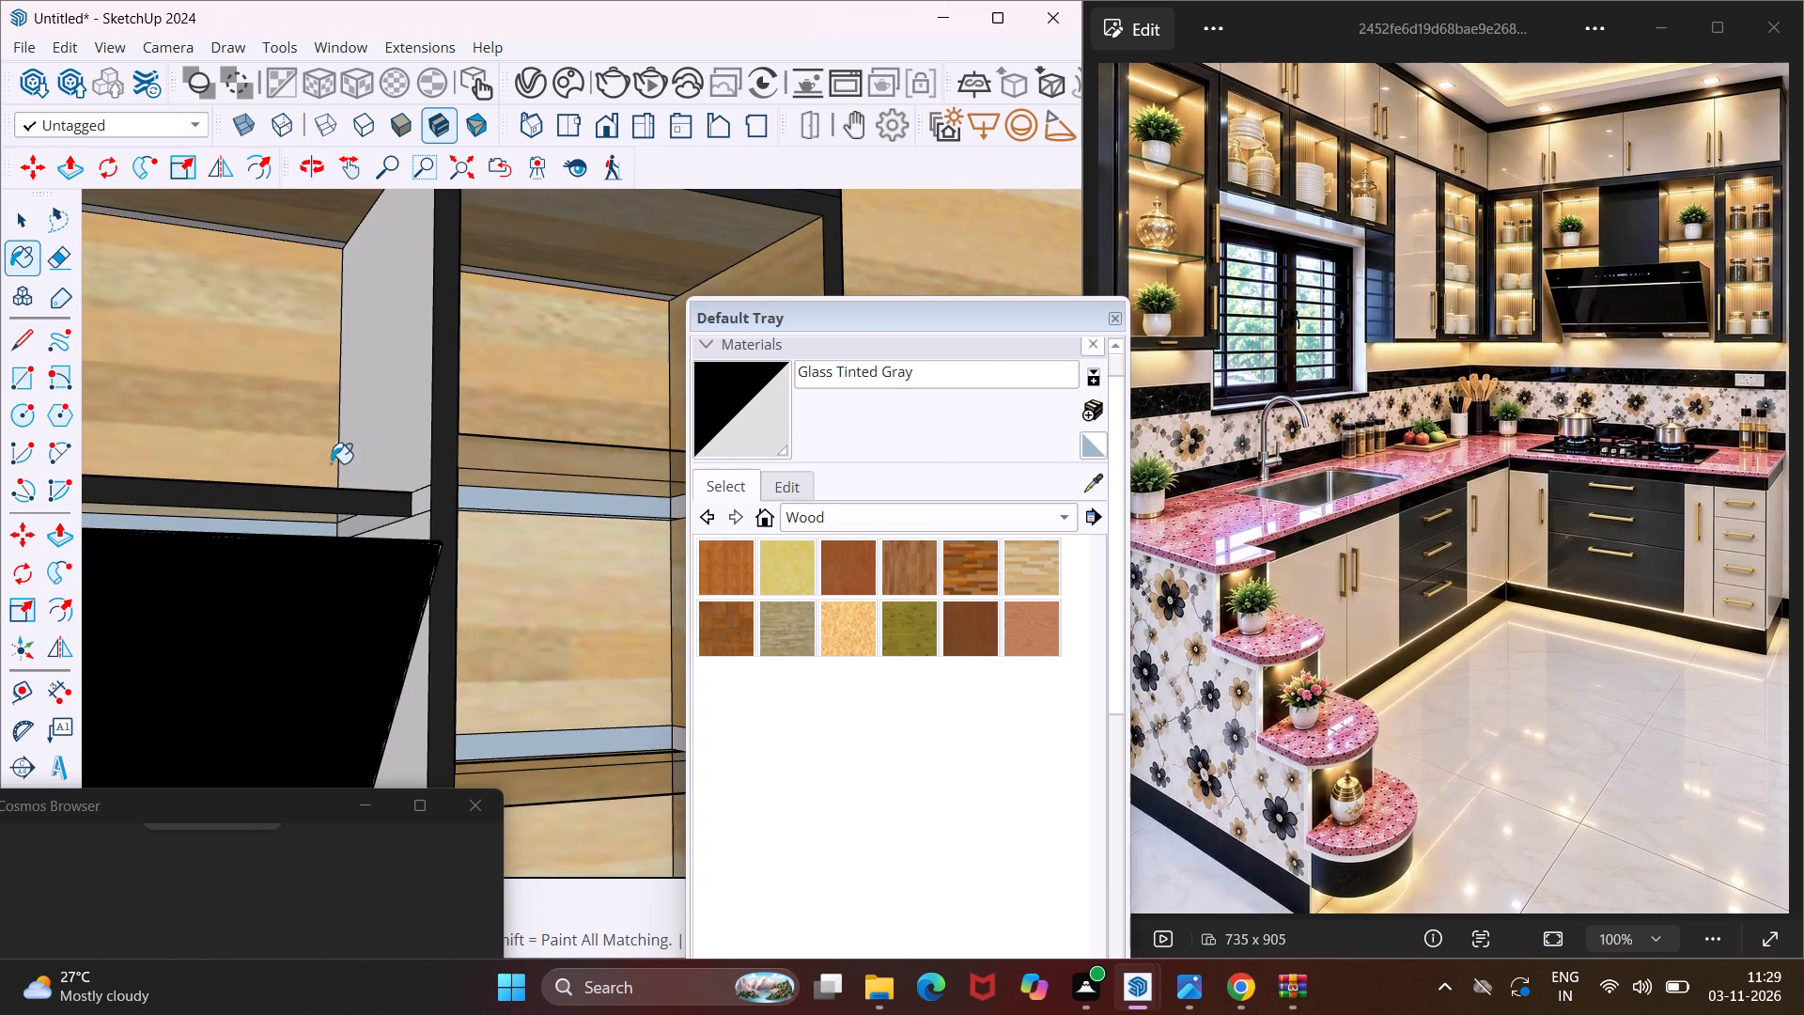
In the V-Ray Asset Editor, set Glass Tinted Gray's reflection glossiness to 0.31 and darken its reflection colour to a deeper gray.
middle_click_drag(319, 460, 381, 704)
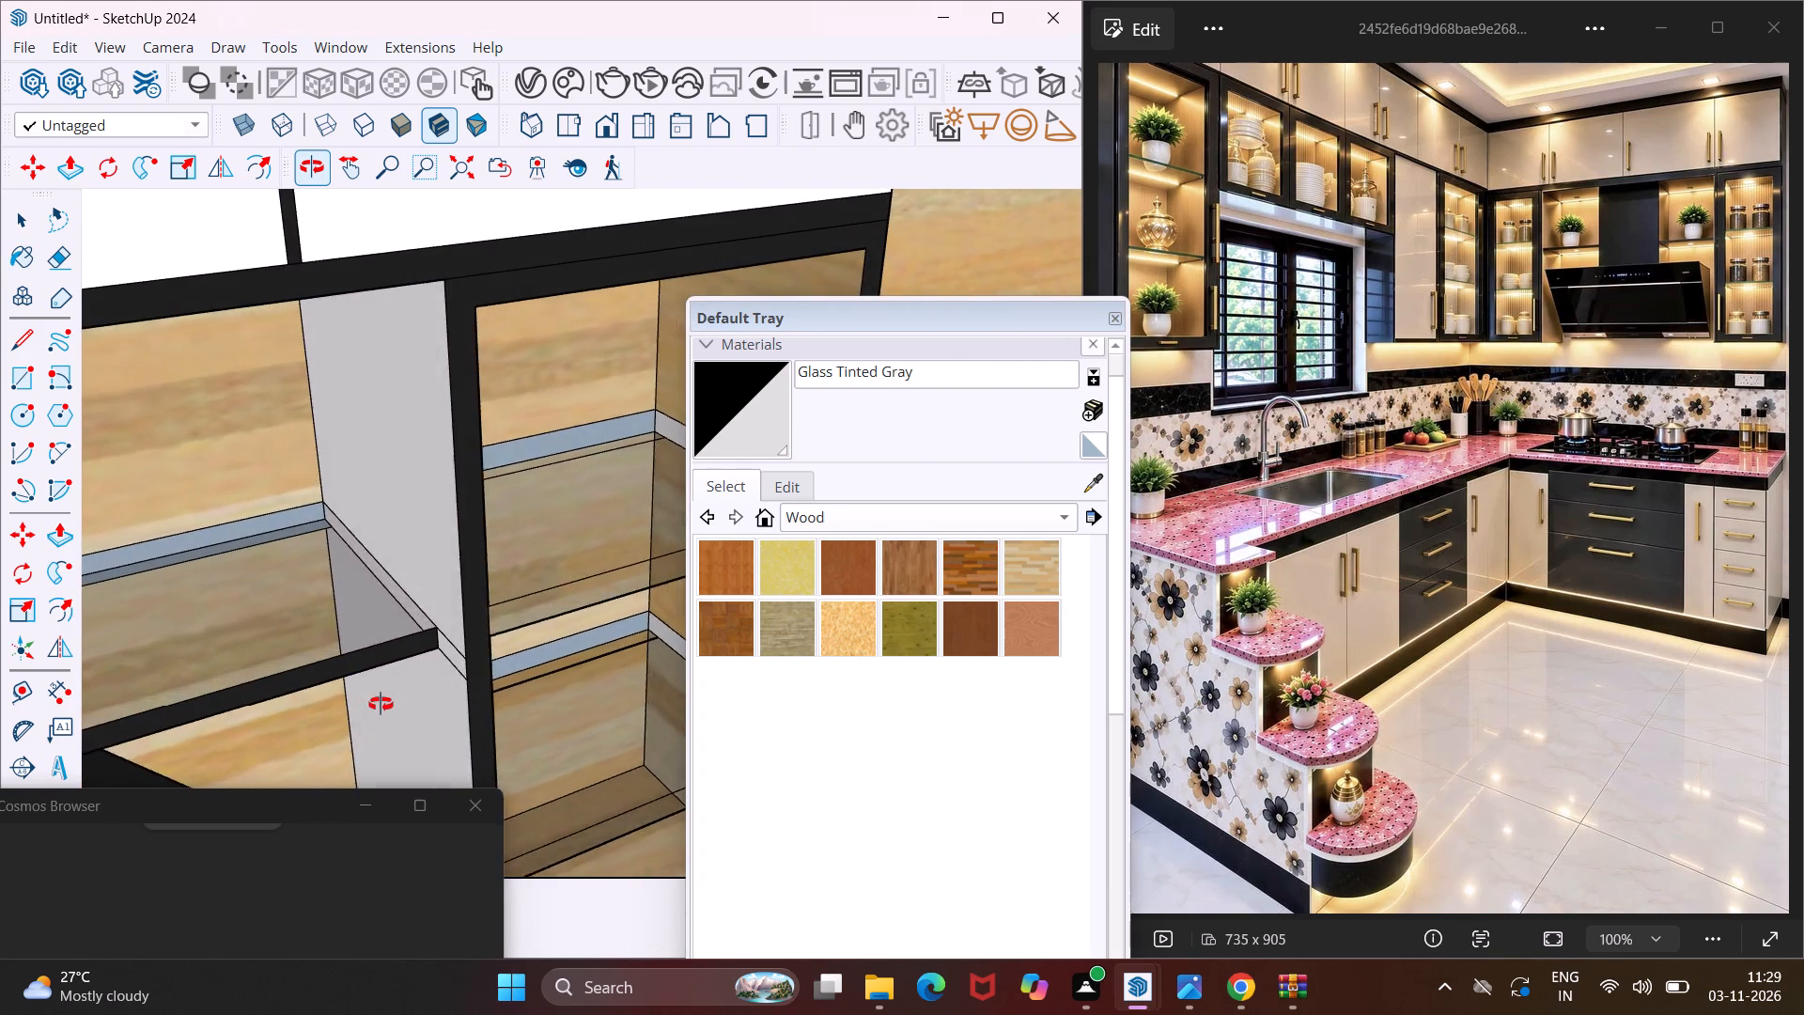
middle_click_drag(381, 704, 358, 698)
middle_click_drag(309, 662, 225, 604)
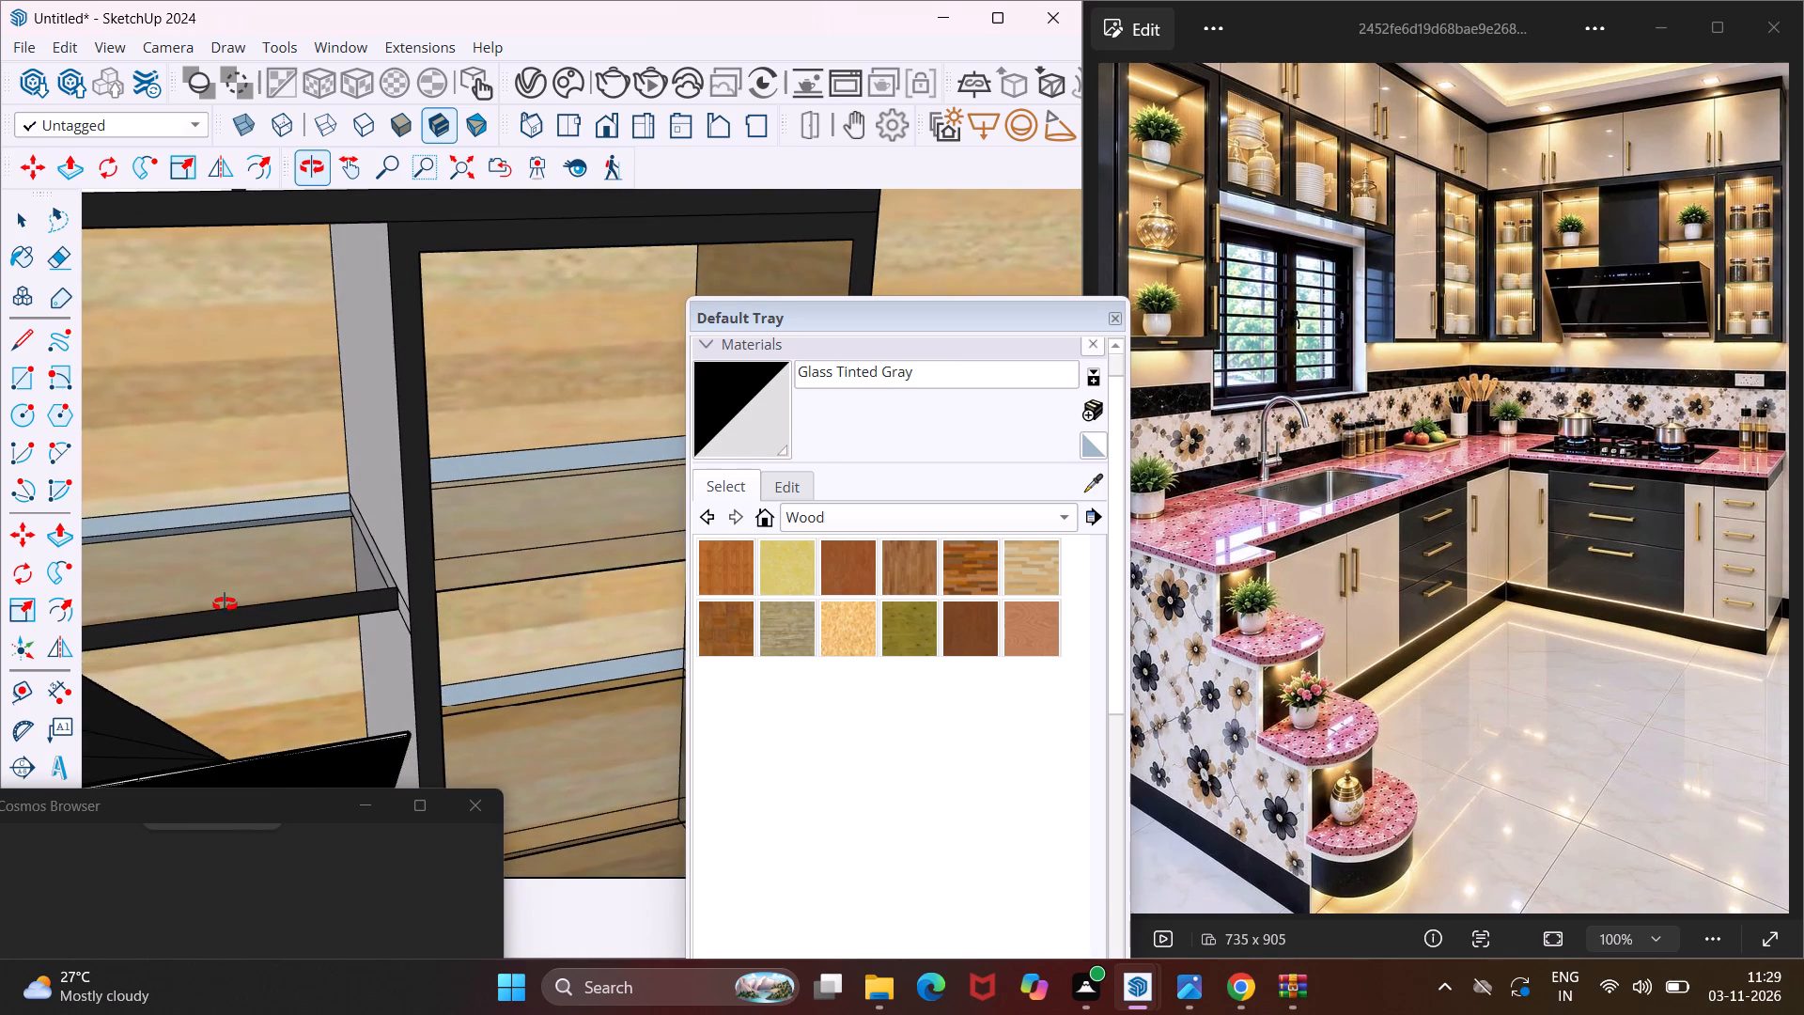
middle_click_drag(225, 604, 351, 646)
scroll(351, 646, "up", 1)
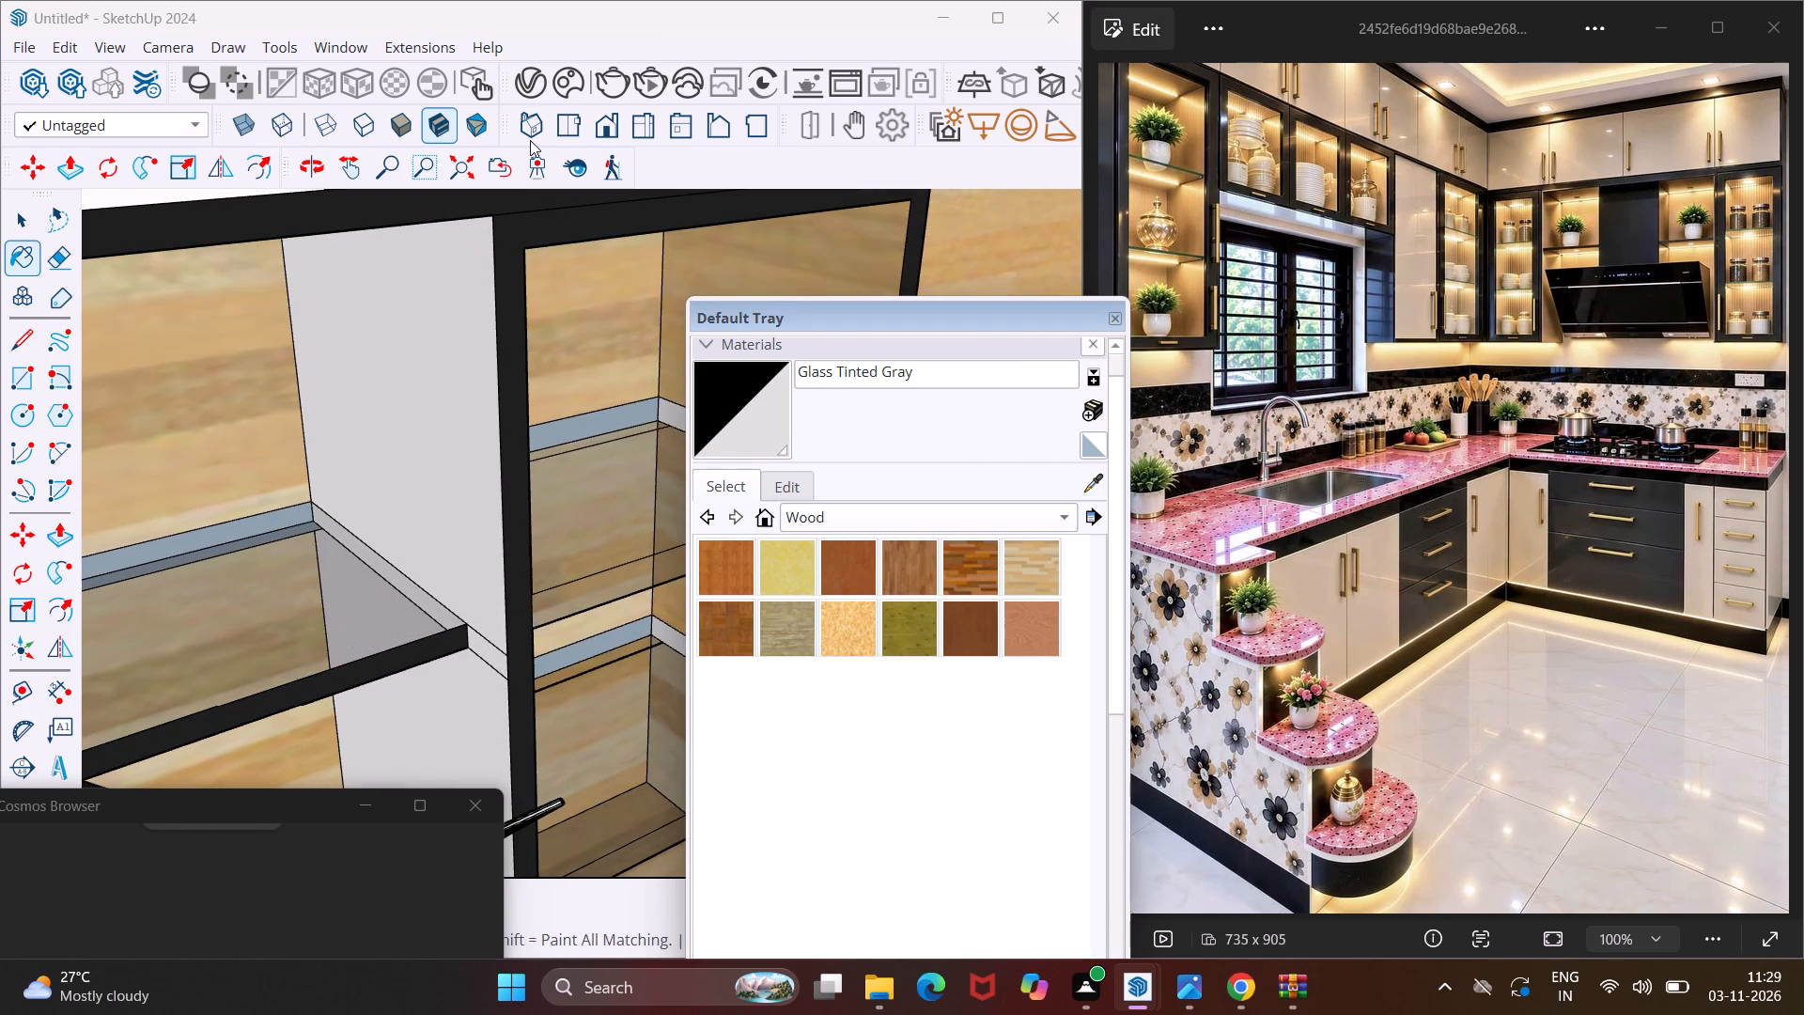
left_click(521, 82)
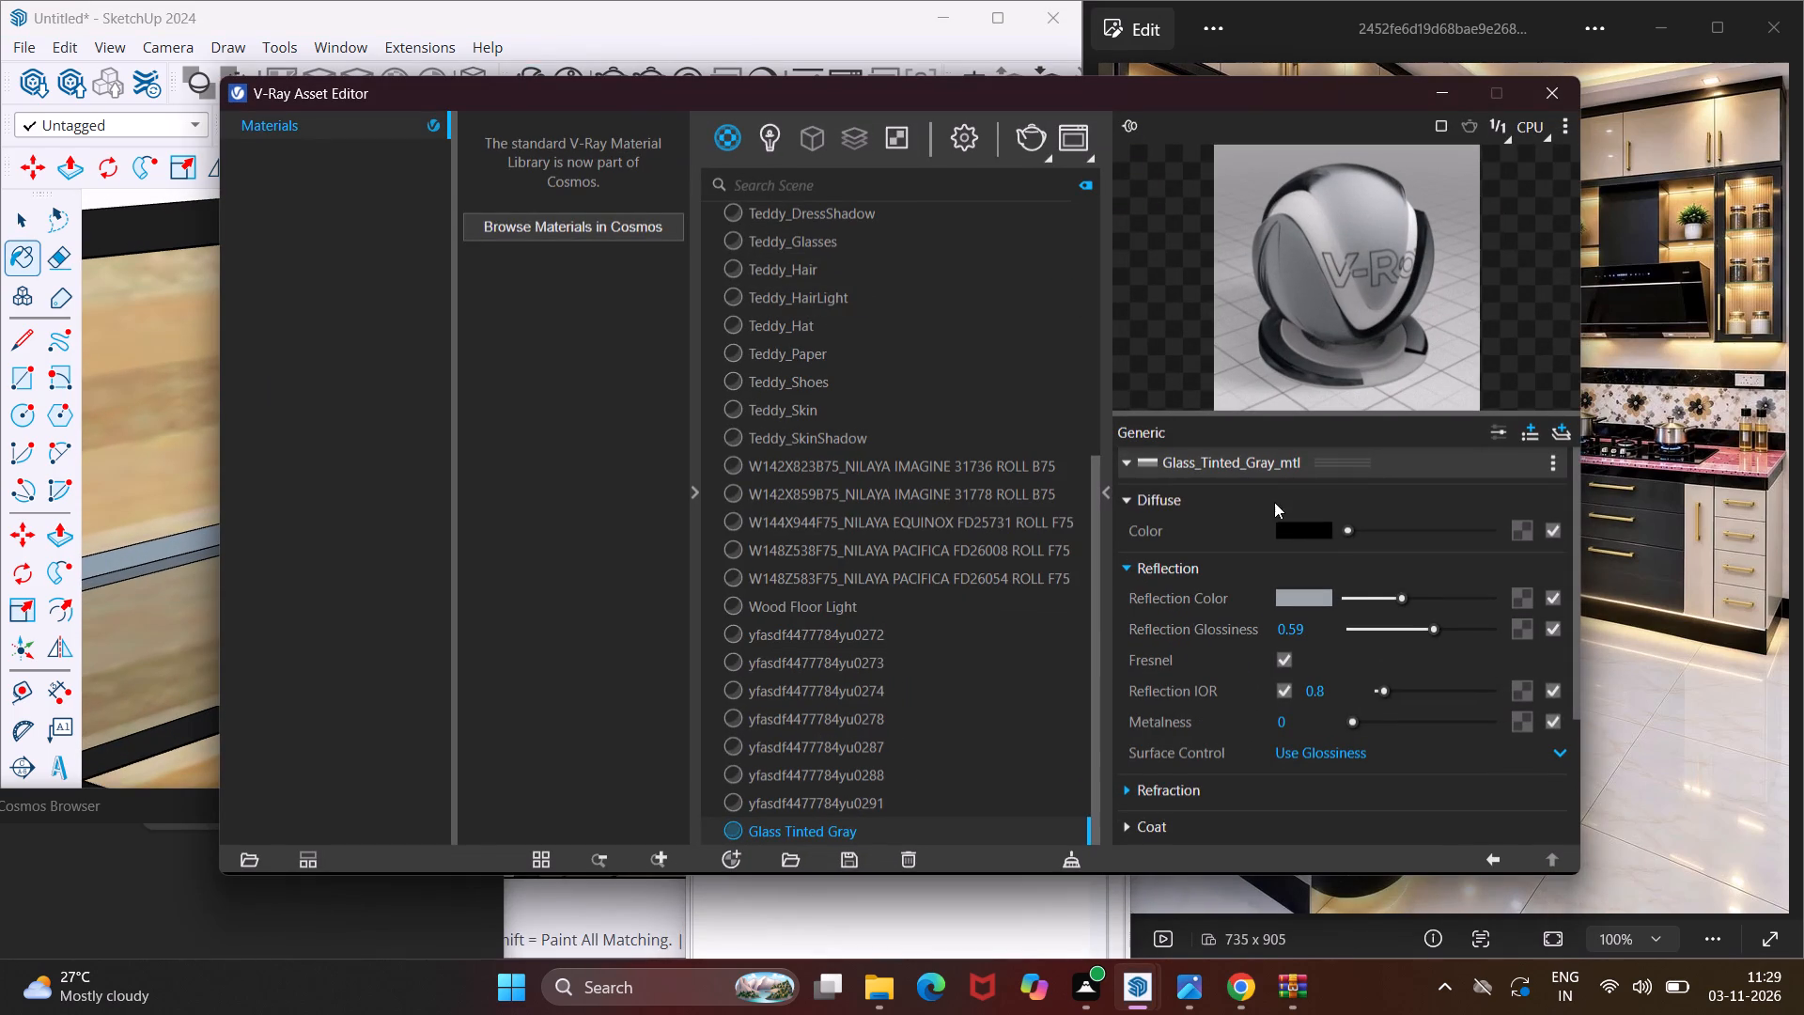
left_click(1395, 628)
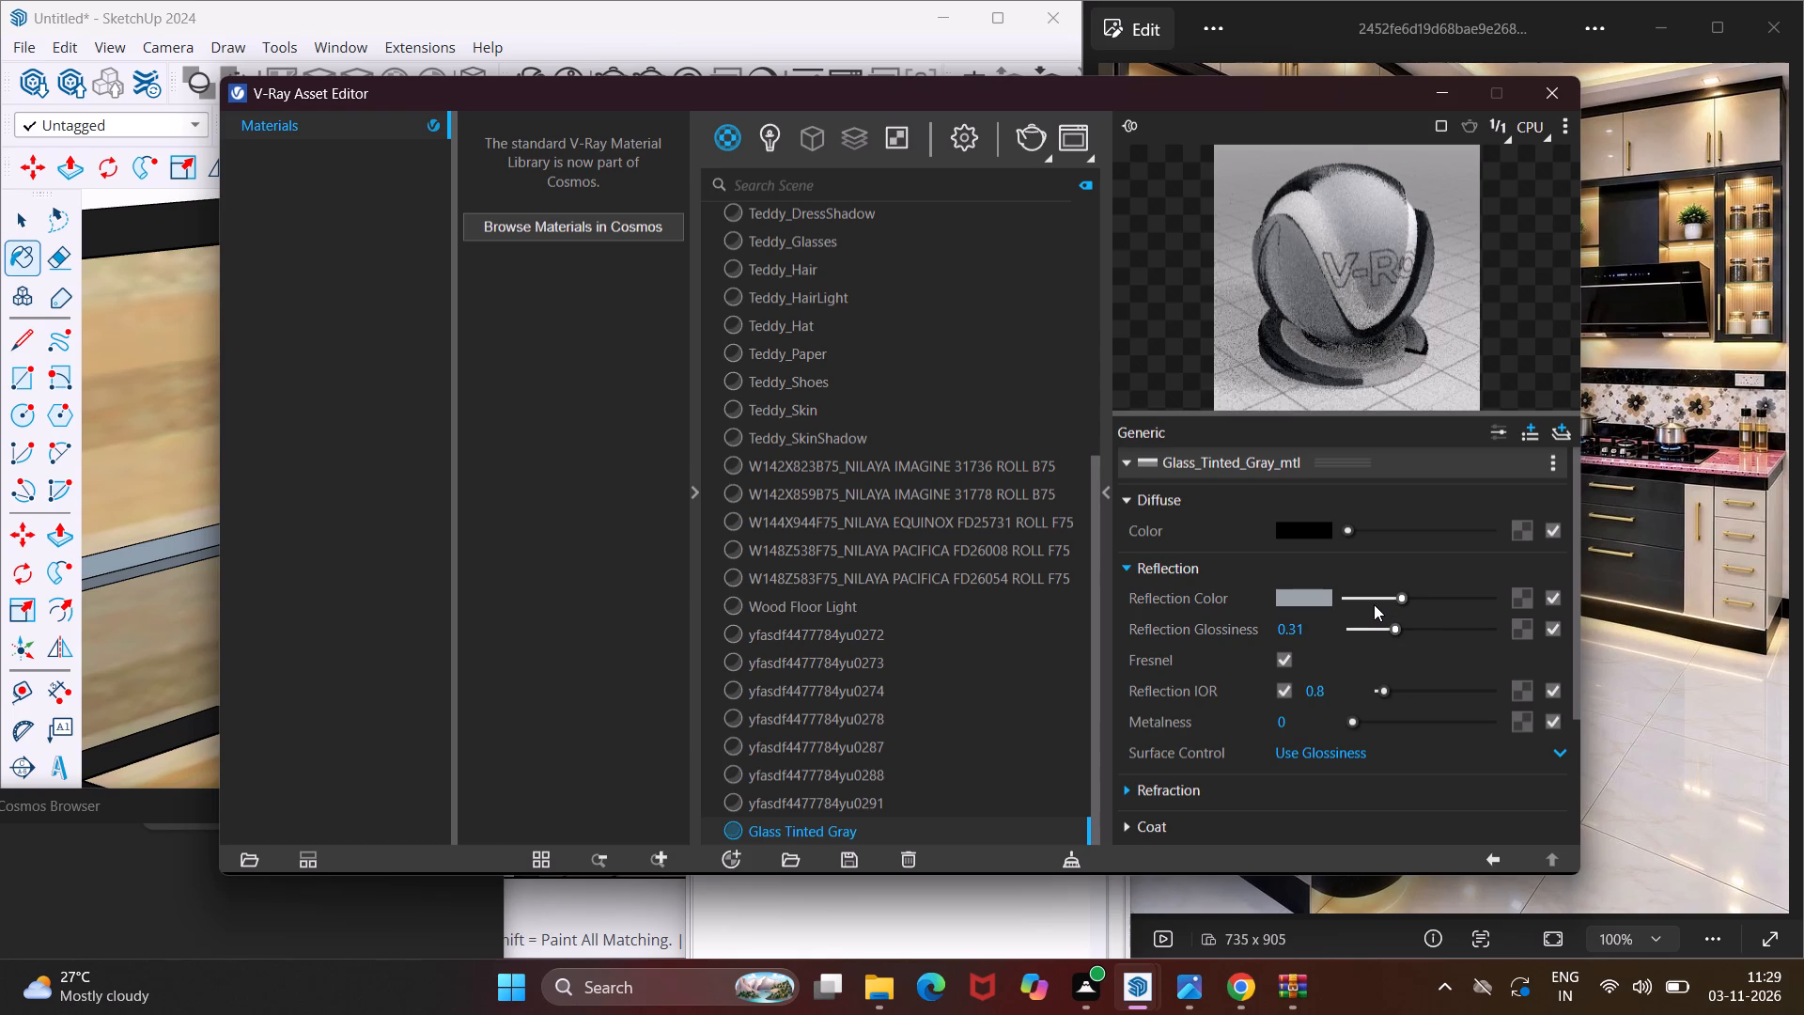
left_click(1389, 595)
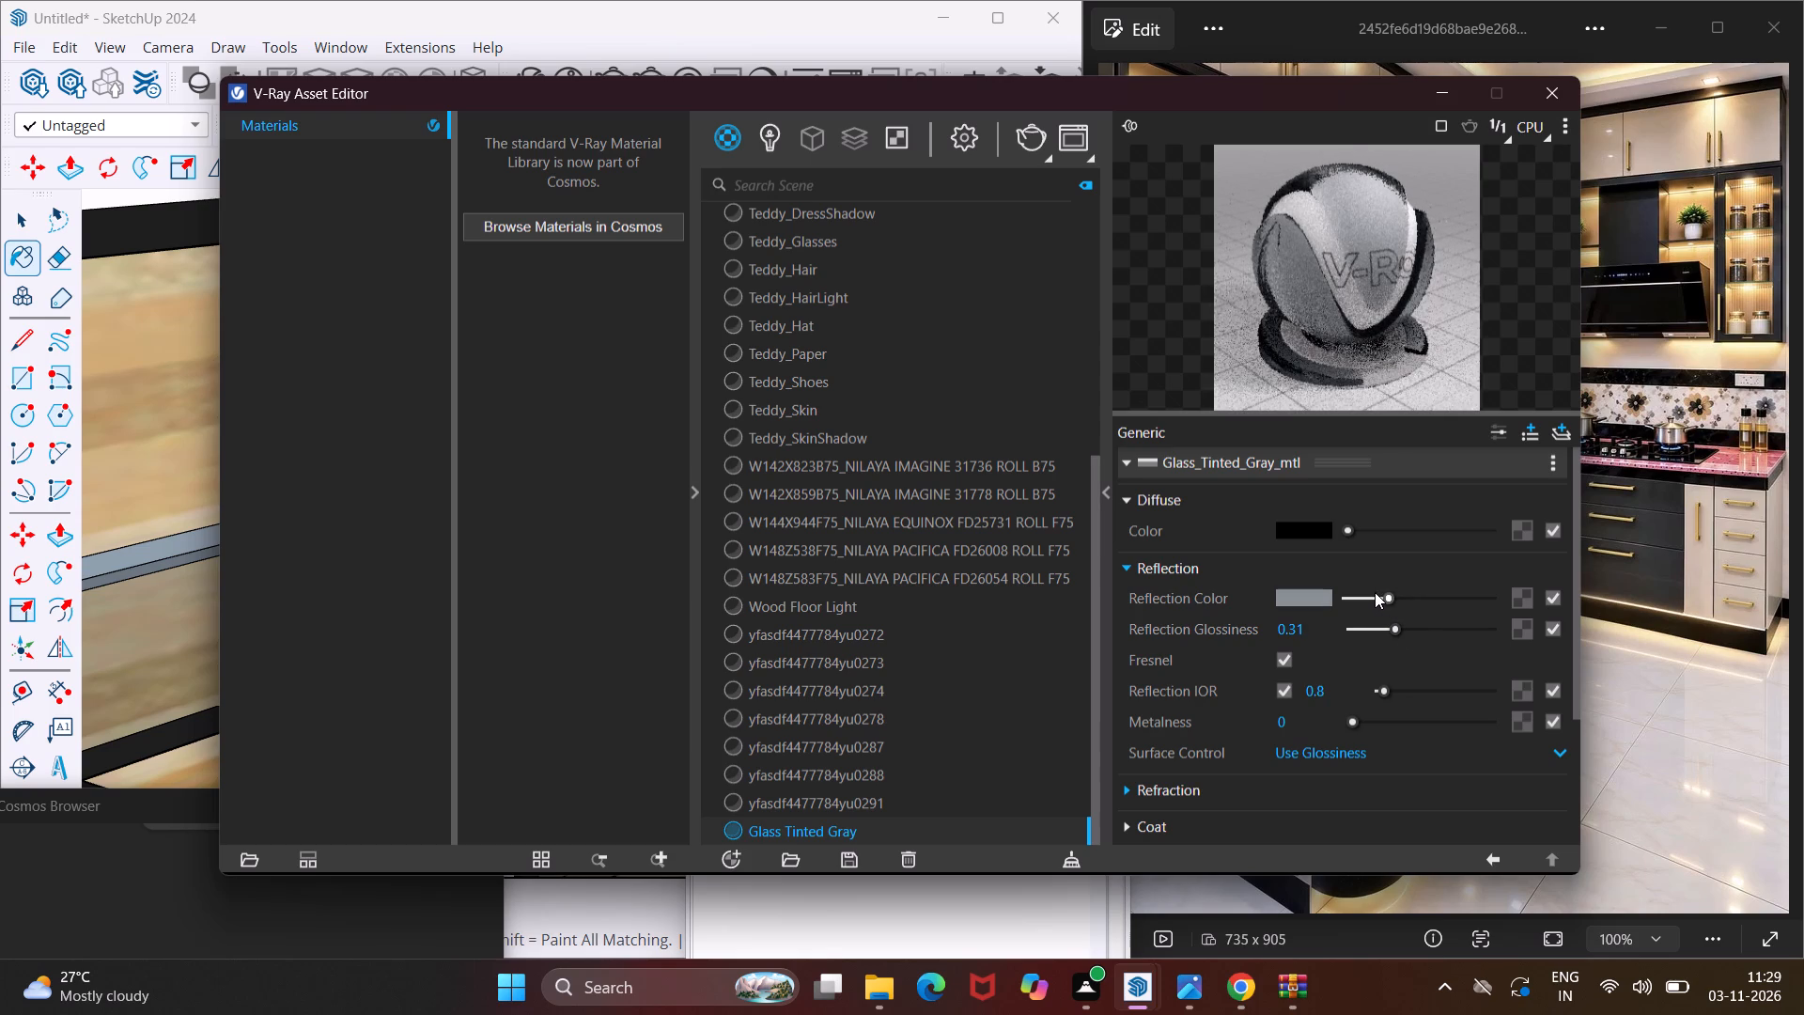
left_click(1368, 598)
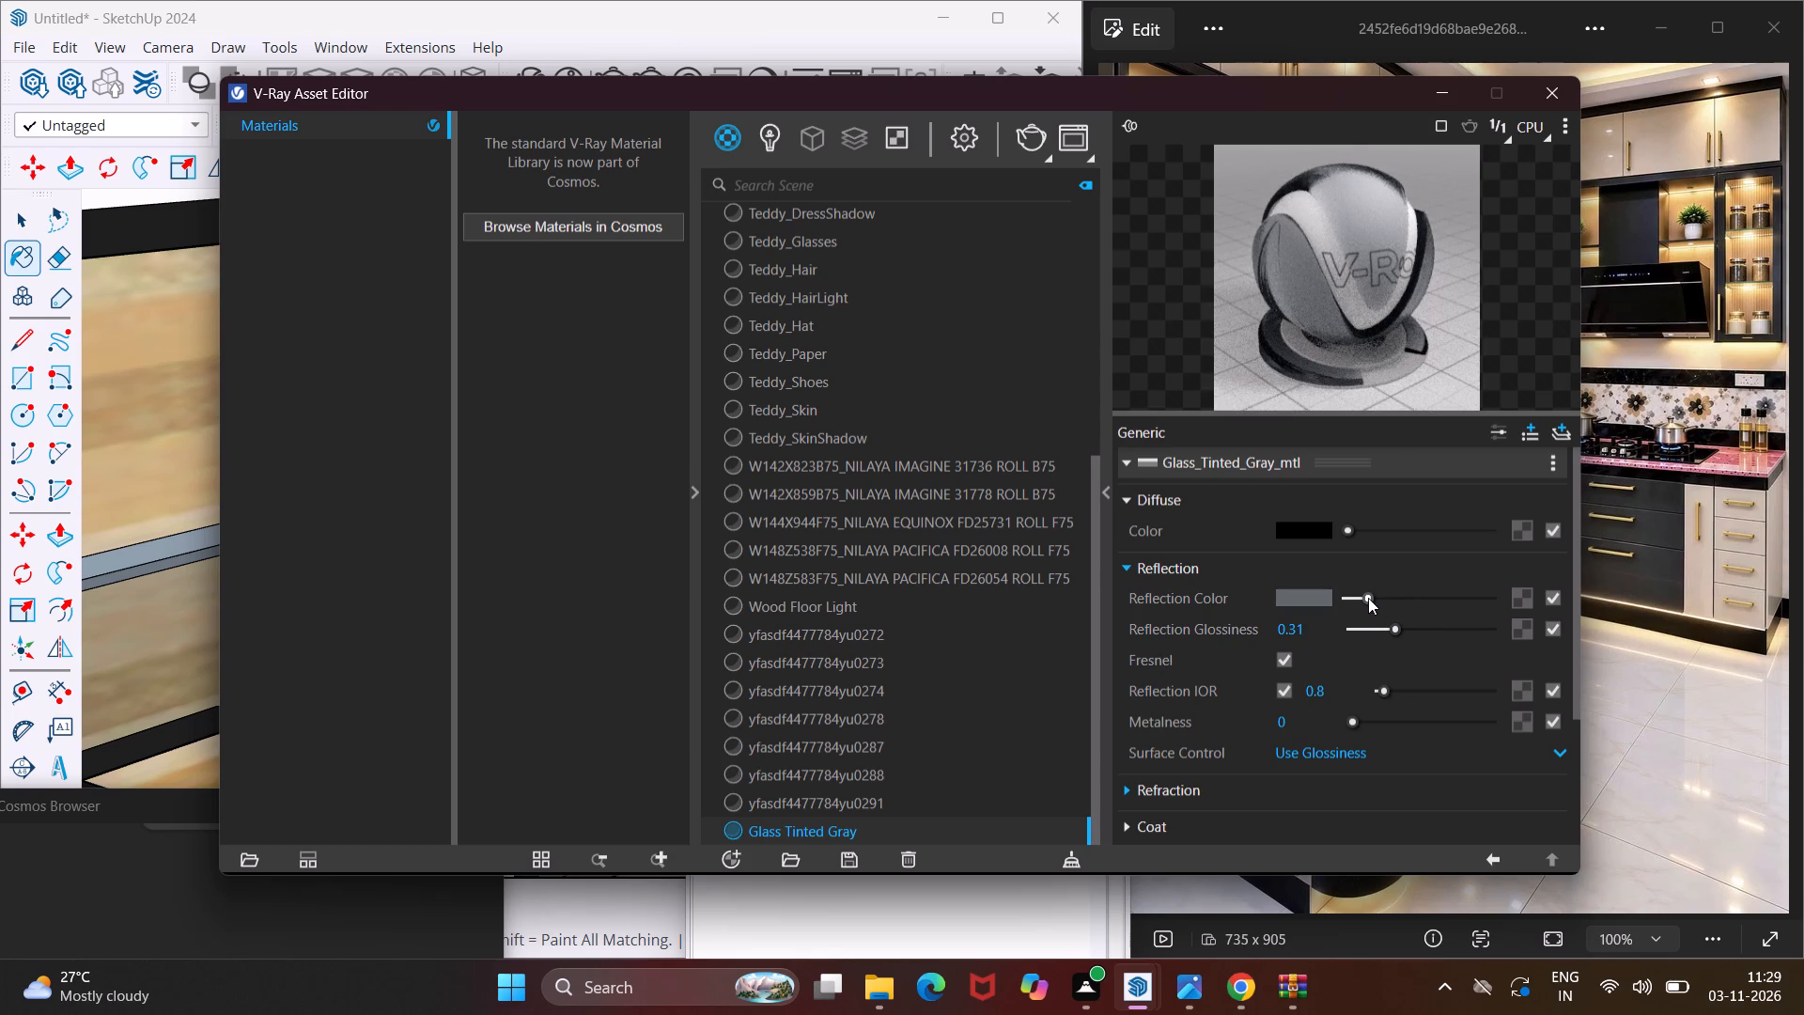
double_click(966, 824)
left_click(1443, 101)
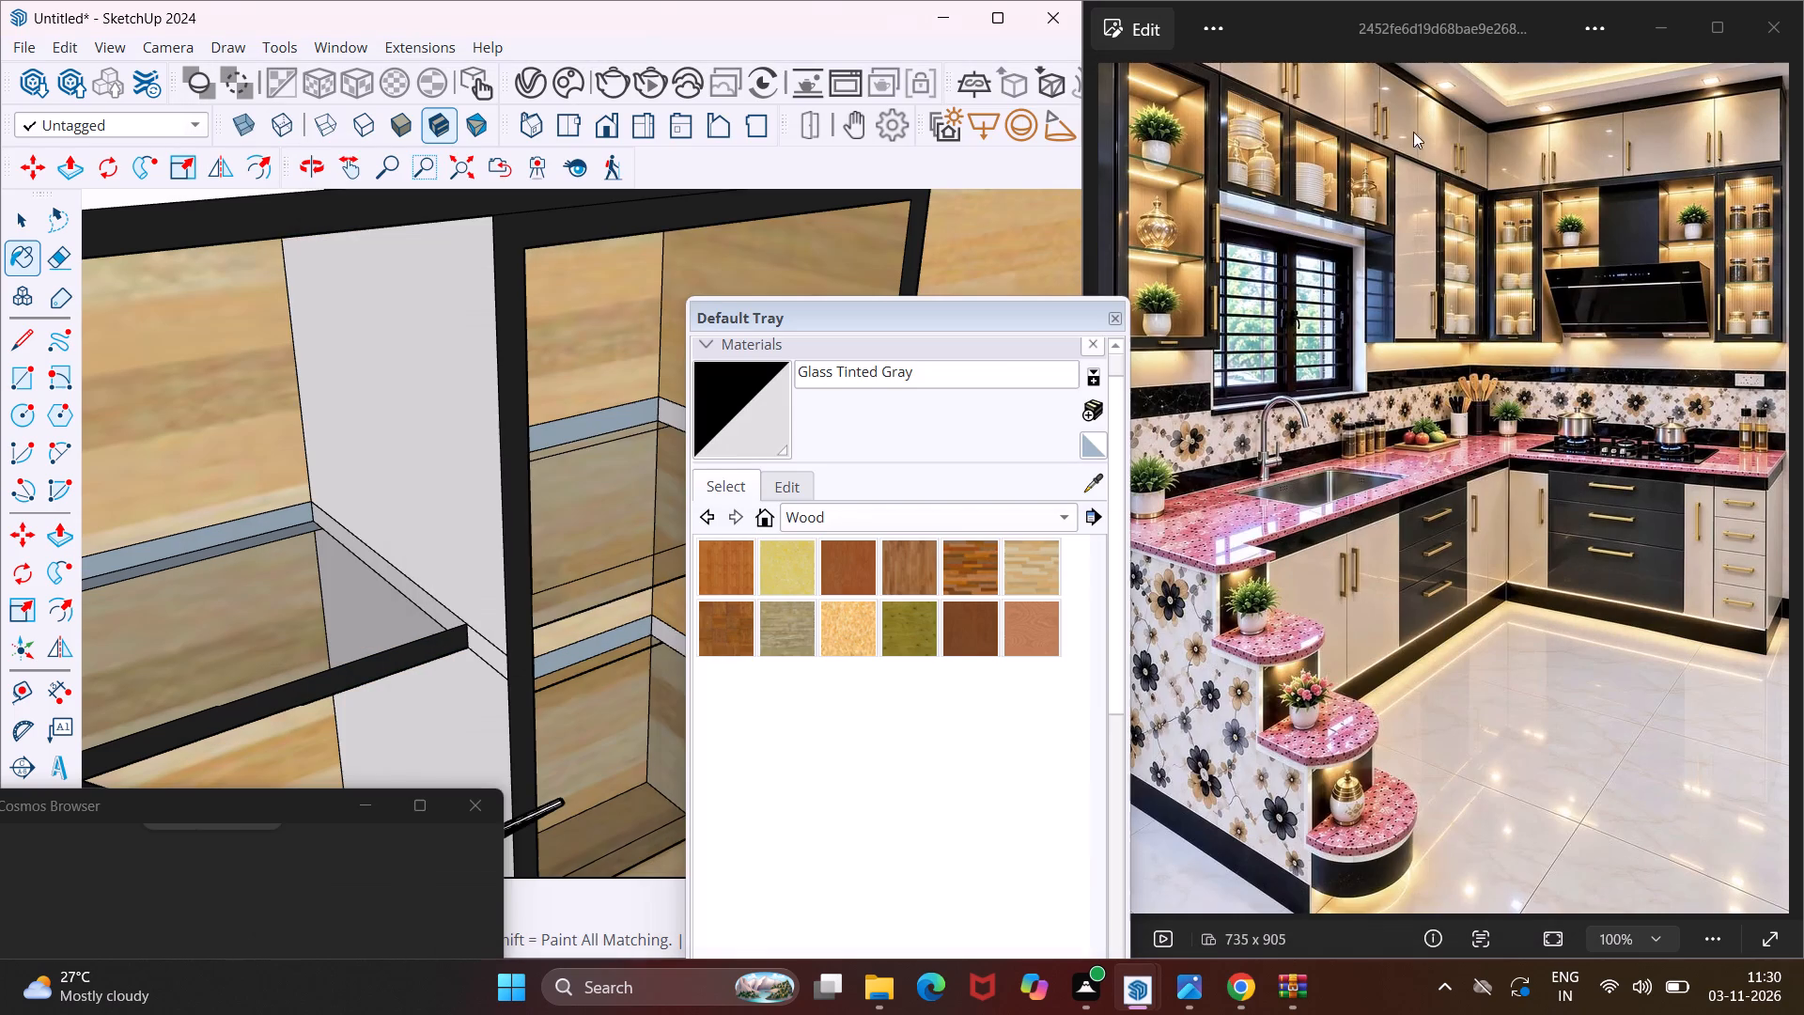
Paint the top face of the shelf between the chimney hood and the corner open unit with Glass Tinted Gray.
left_click(734, 422)
scroll(561, 498, "down", 4)
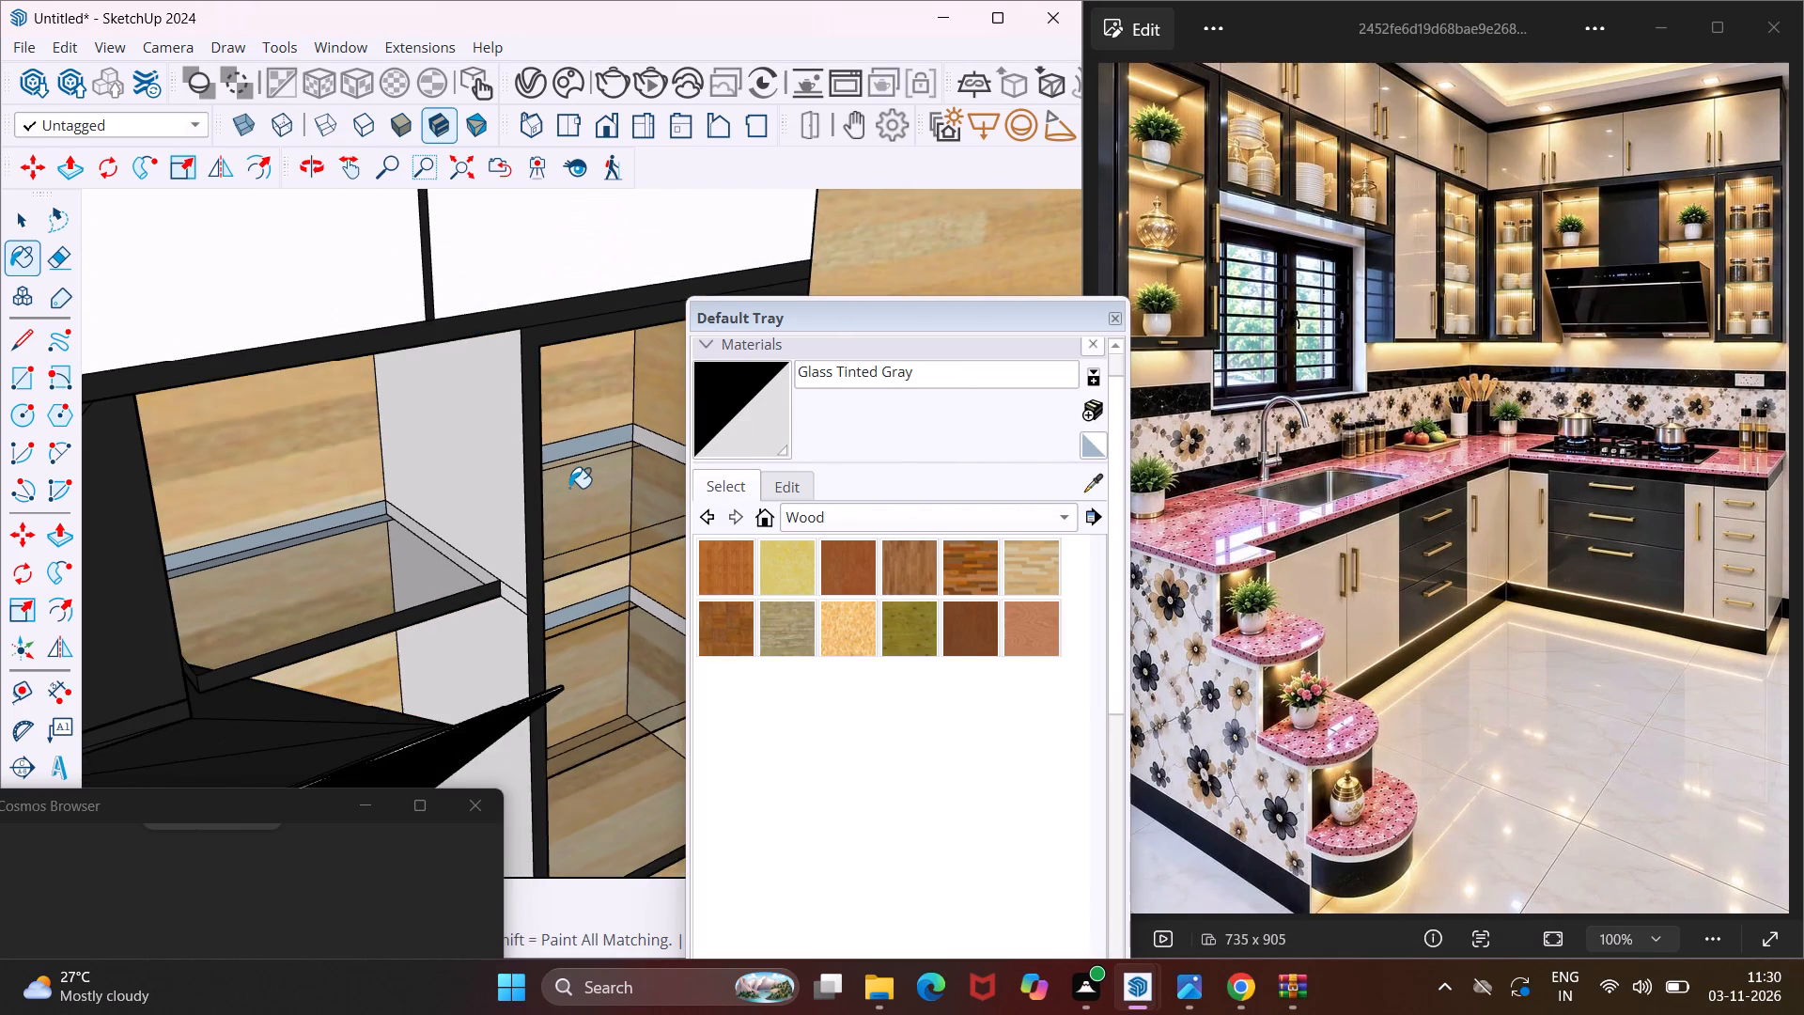
scroll(569, 488, "down", 6)
middle_click_drag(569, 488, 253, 506)
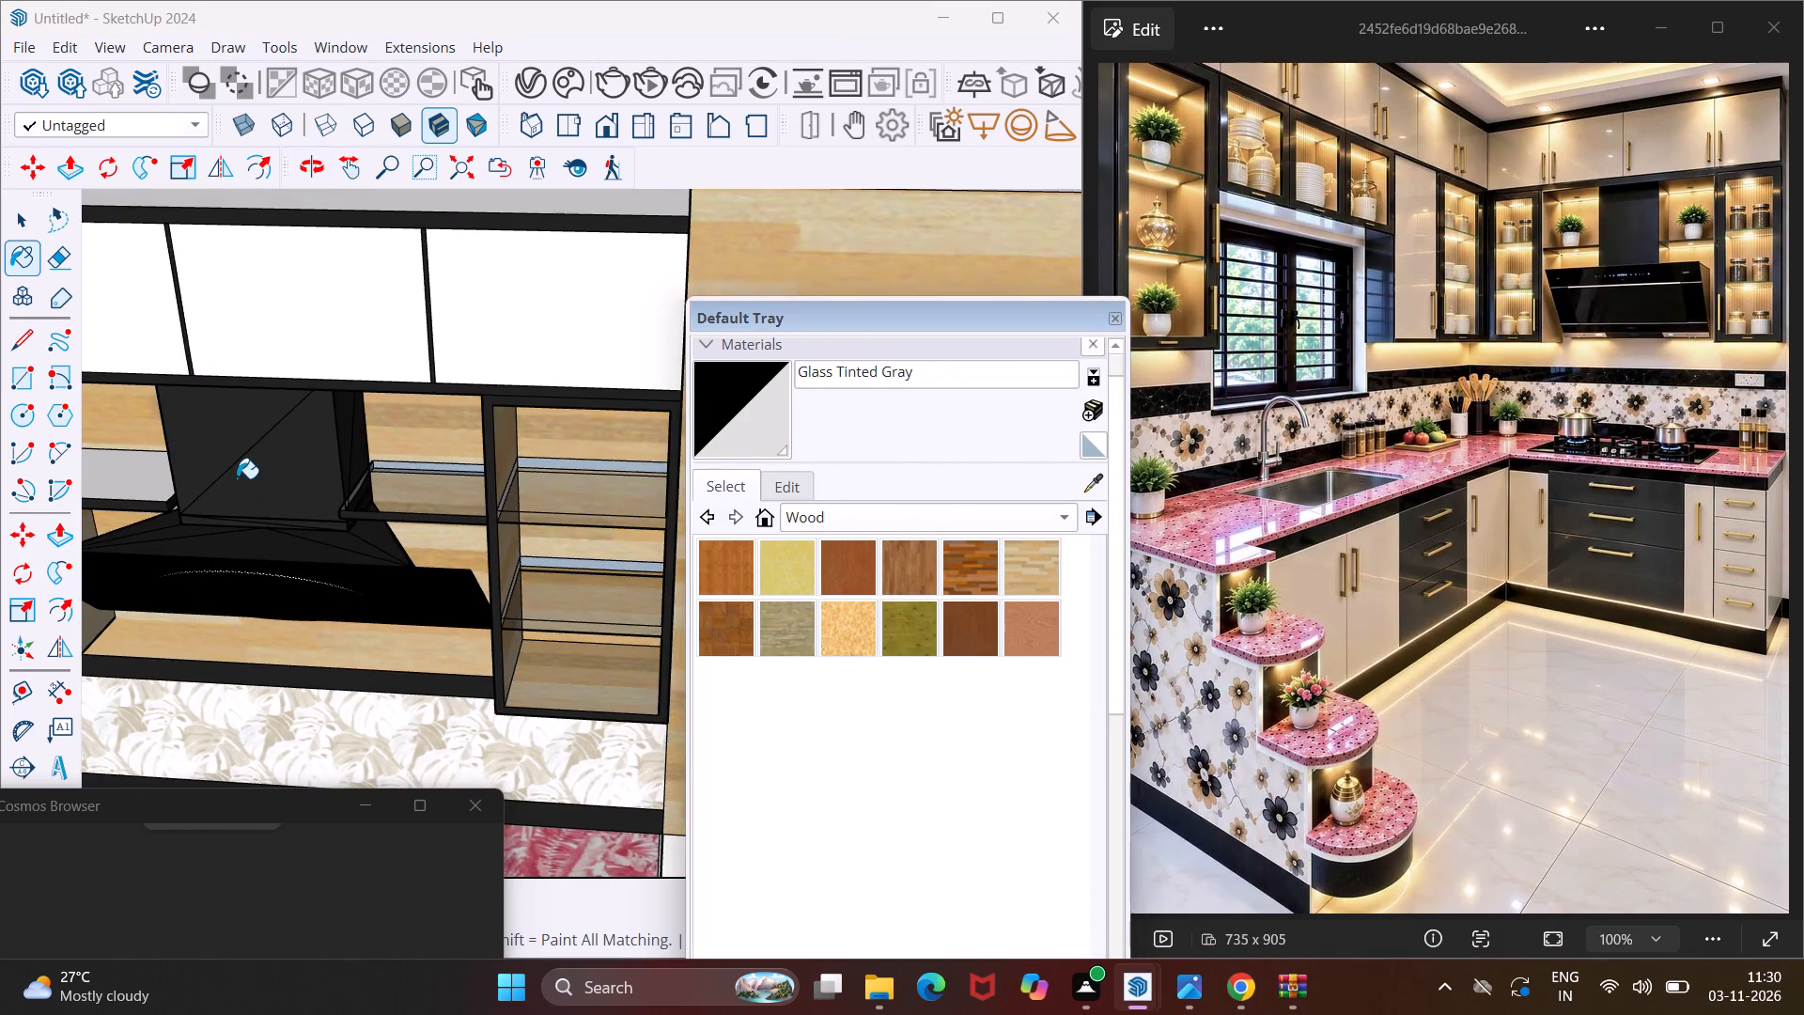
scroll(237, 478, "down", 4)
scroll(145, 492, "up", 7)
left_click(138, 482)
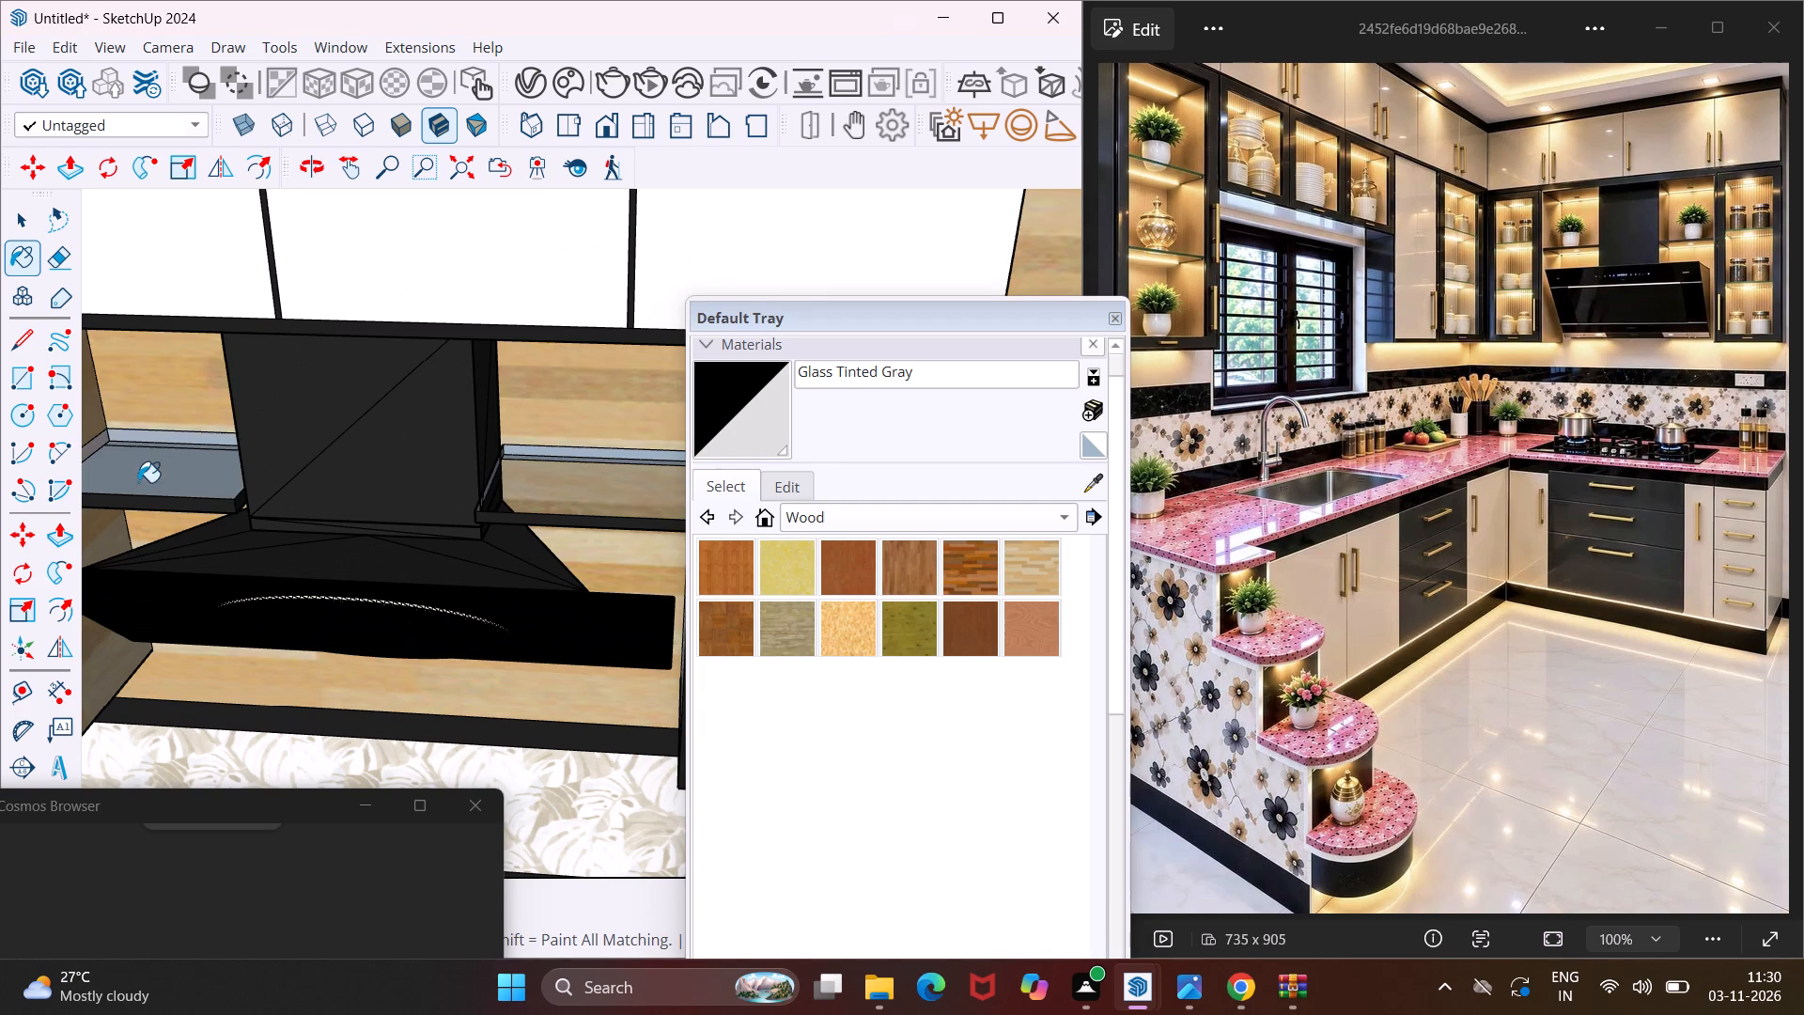
Paint the front edge of the corner open unit's upper shelf with Glass Tinted Gray.
middle_click_drag(148, 476, 382, 291)
scroll(382, 291, "down", 5)
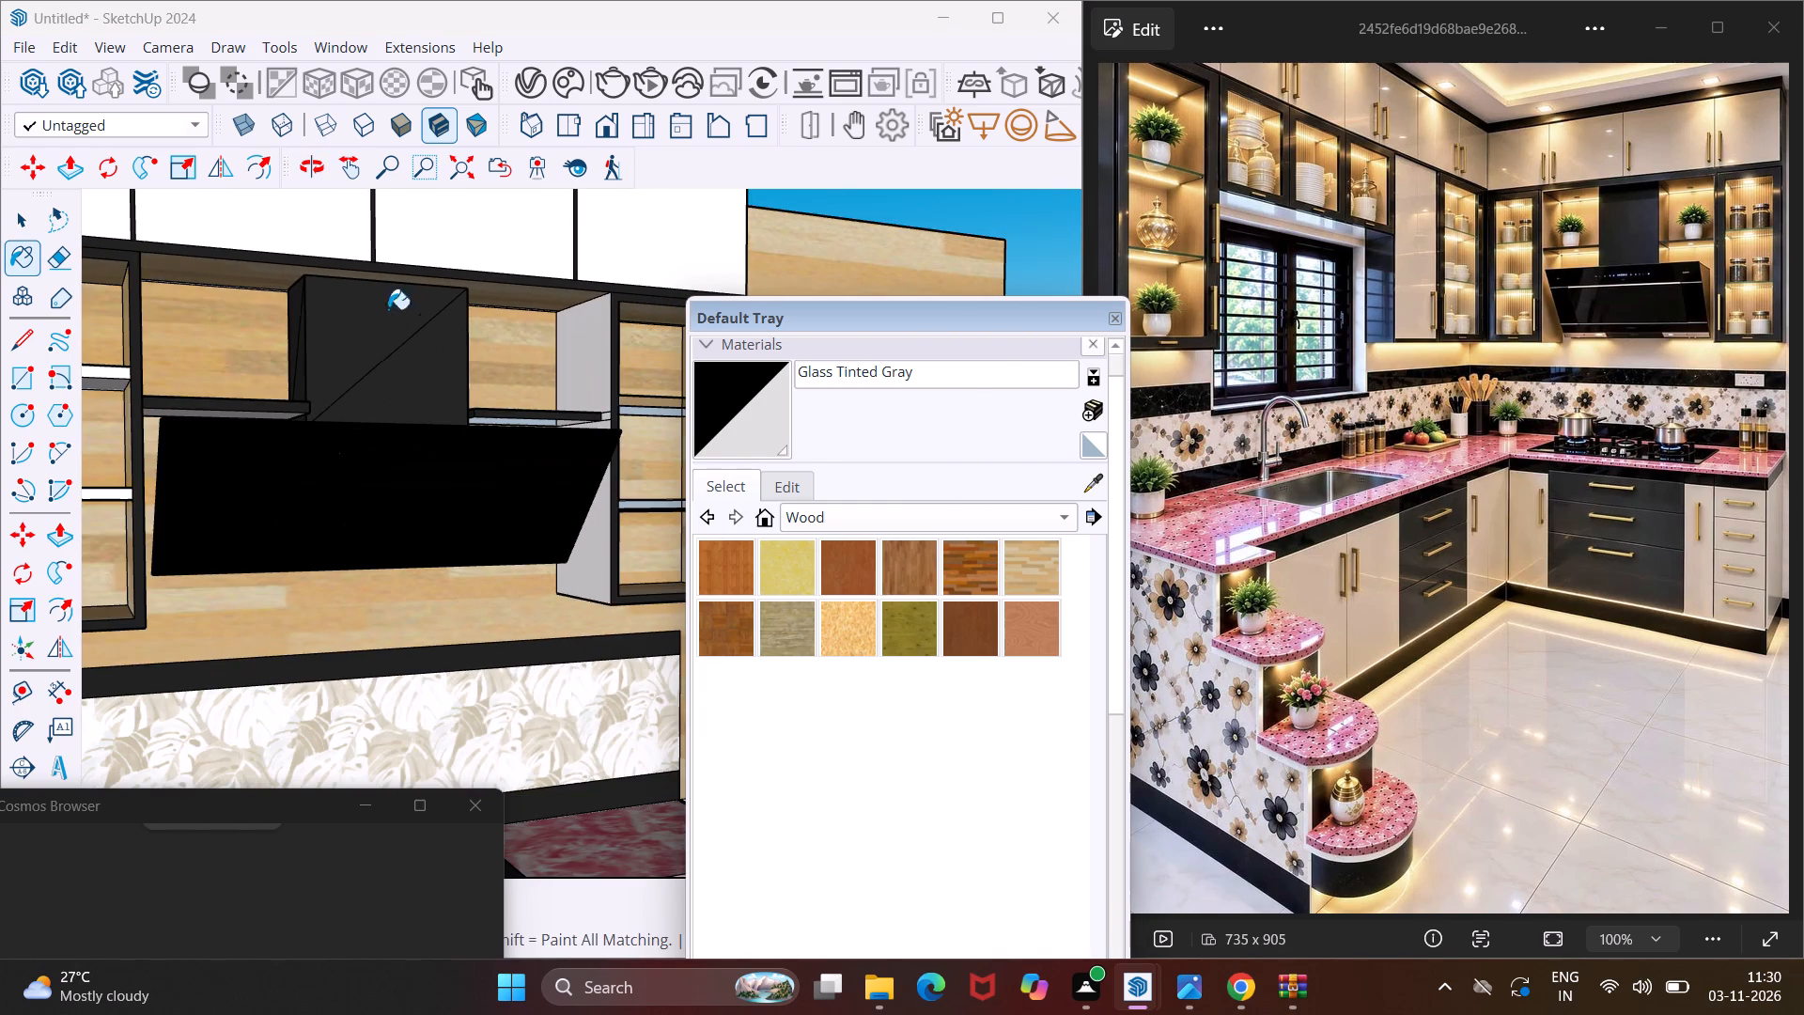
scroll(122, 382, "up", 4)
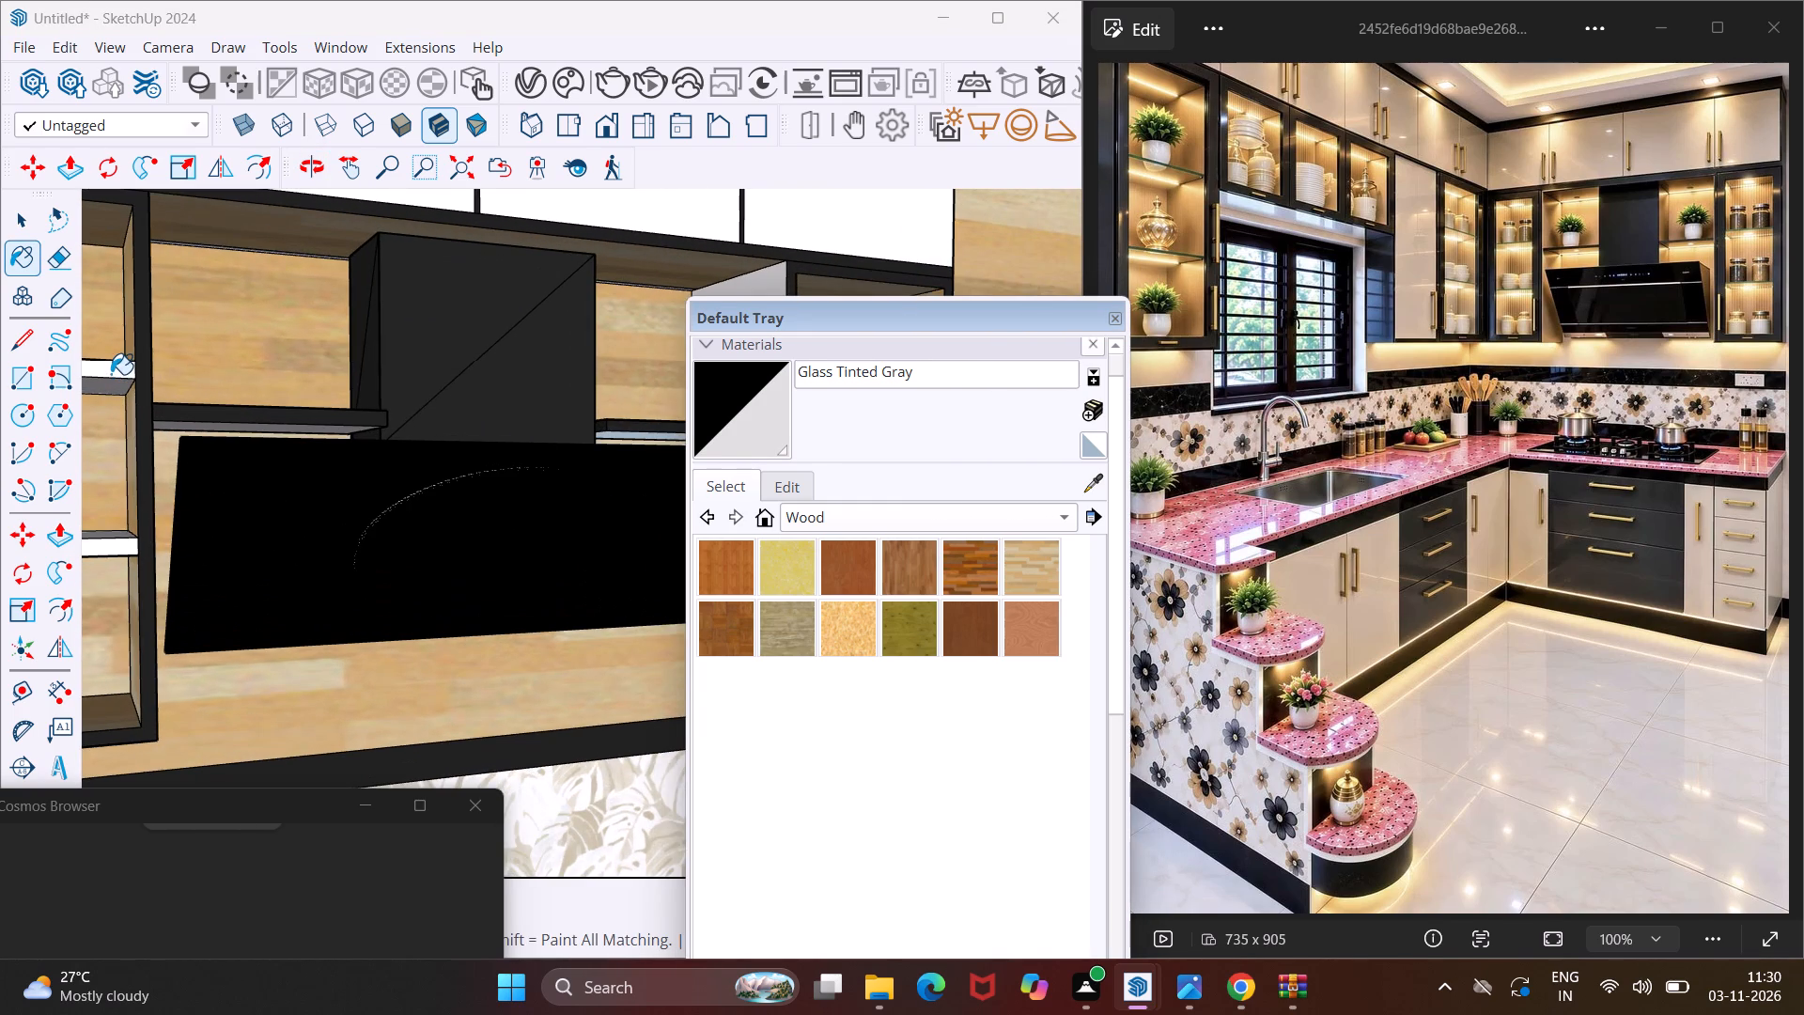
left_click(111, 374)
Examine the shelves of the corner open unit beside the chimney hood.
scroll(194, 323, "down", 13)
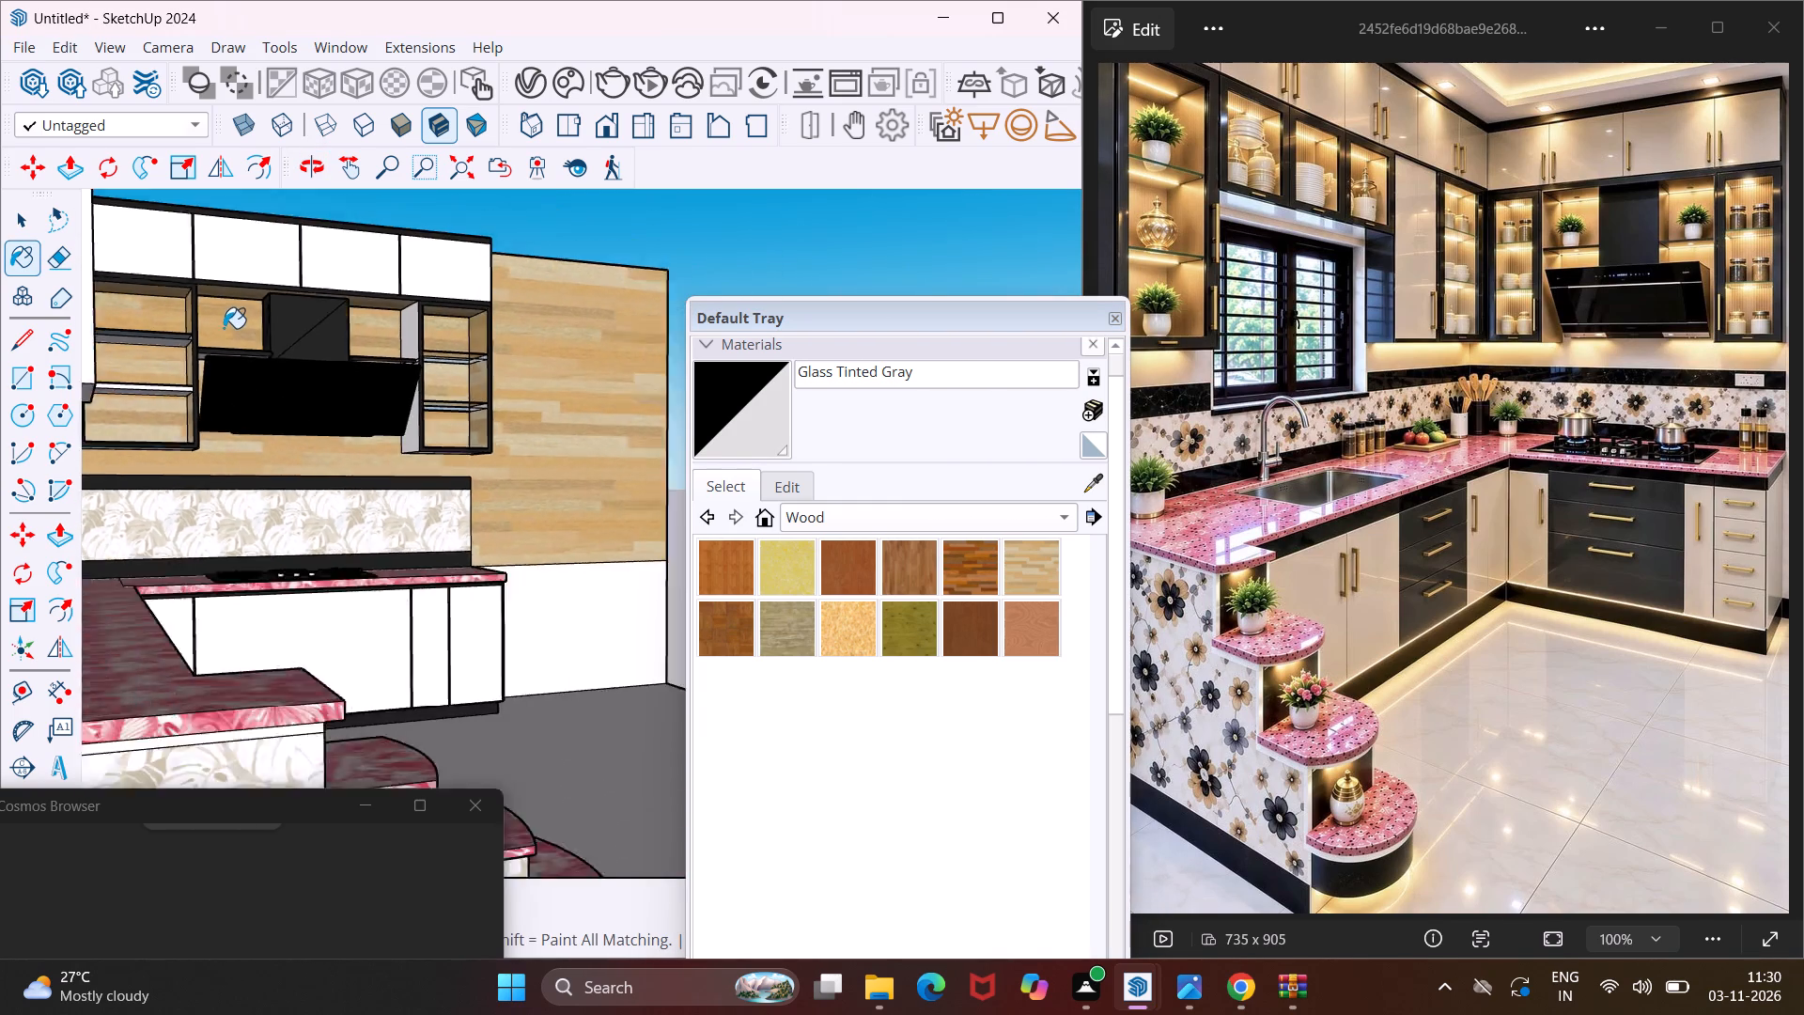
scroll(224, 328, "down", 2)
middle_click_drag(166, 370, 42, 637)
scroll(203, 244, "up", 4)
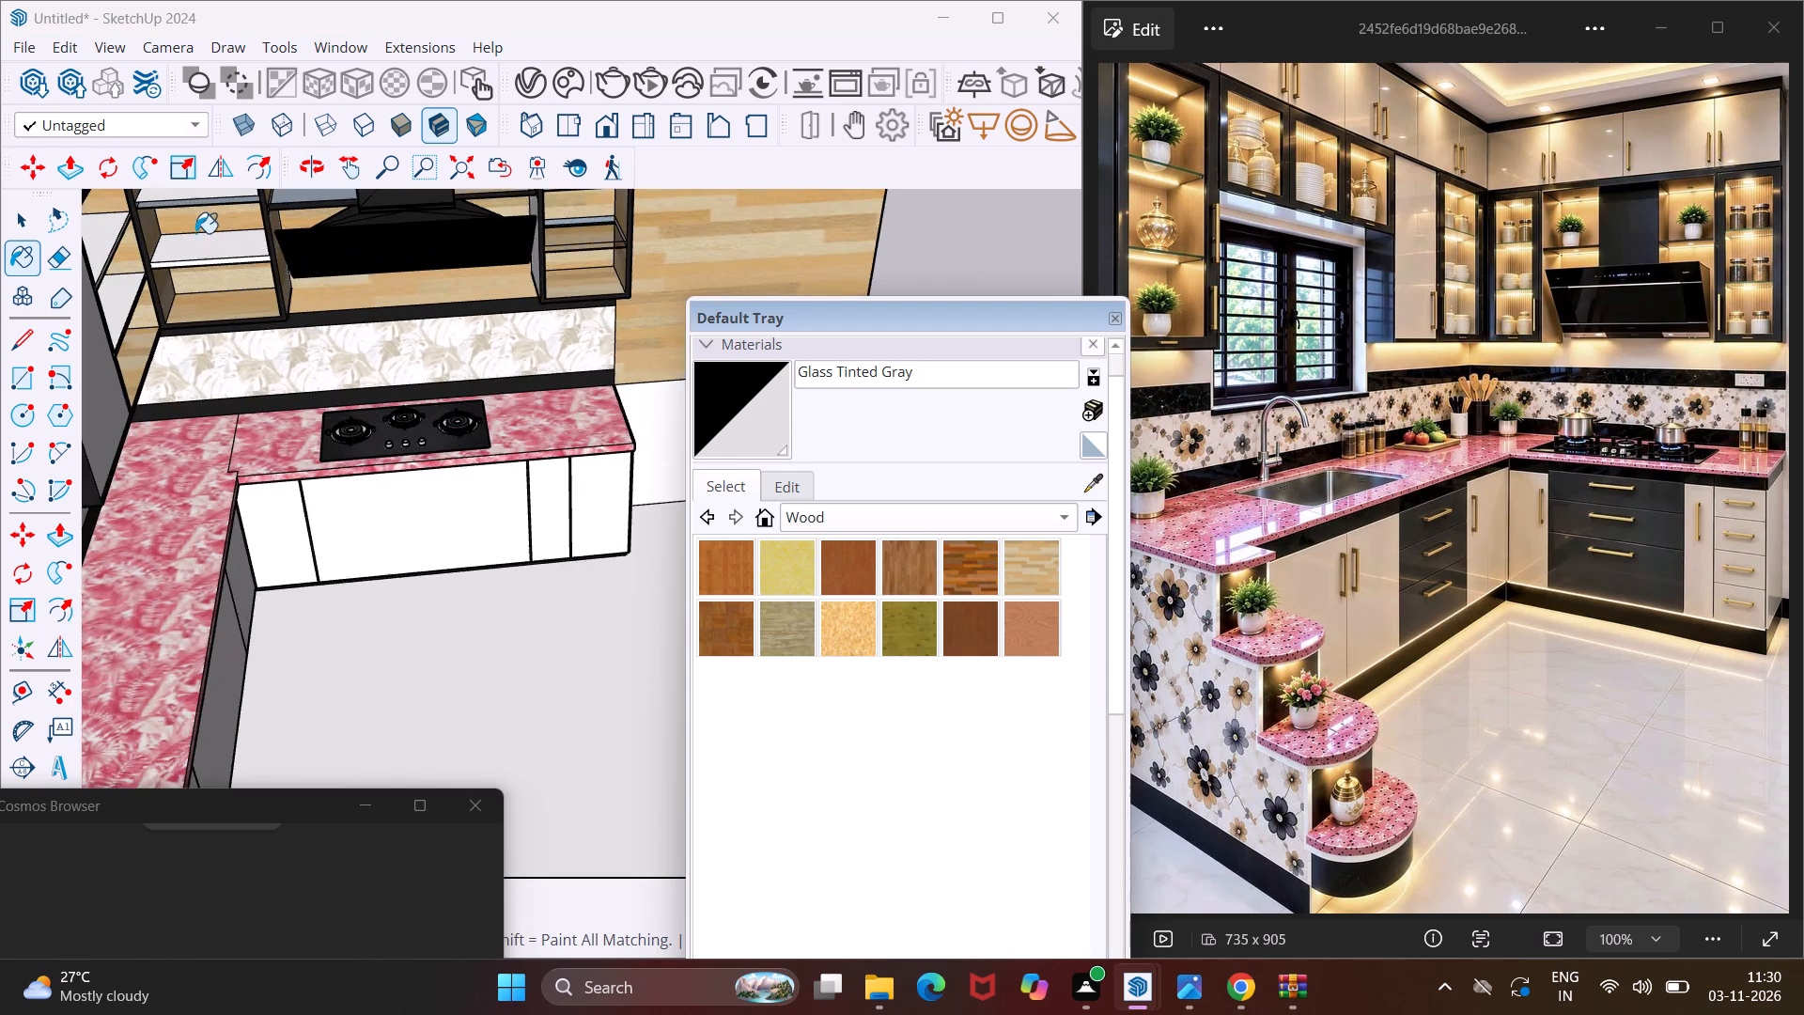
scroll(189, 219, "up", 3)
left_click(357, 155)
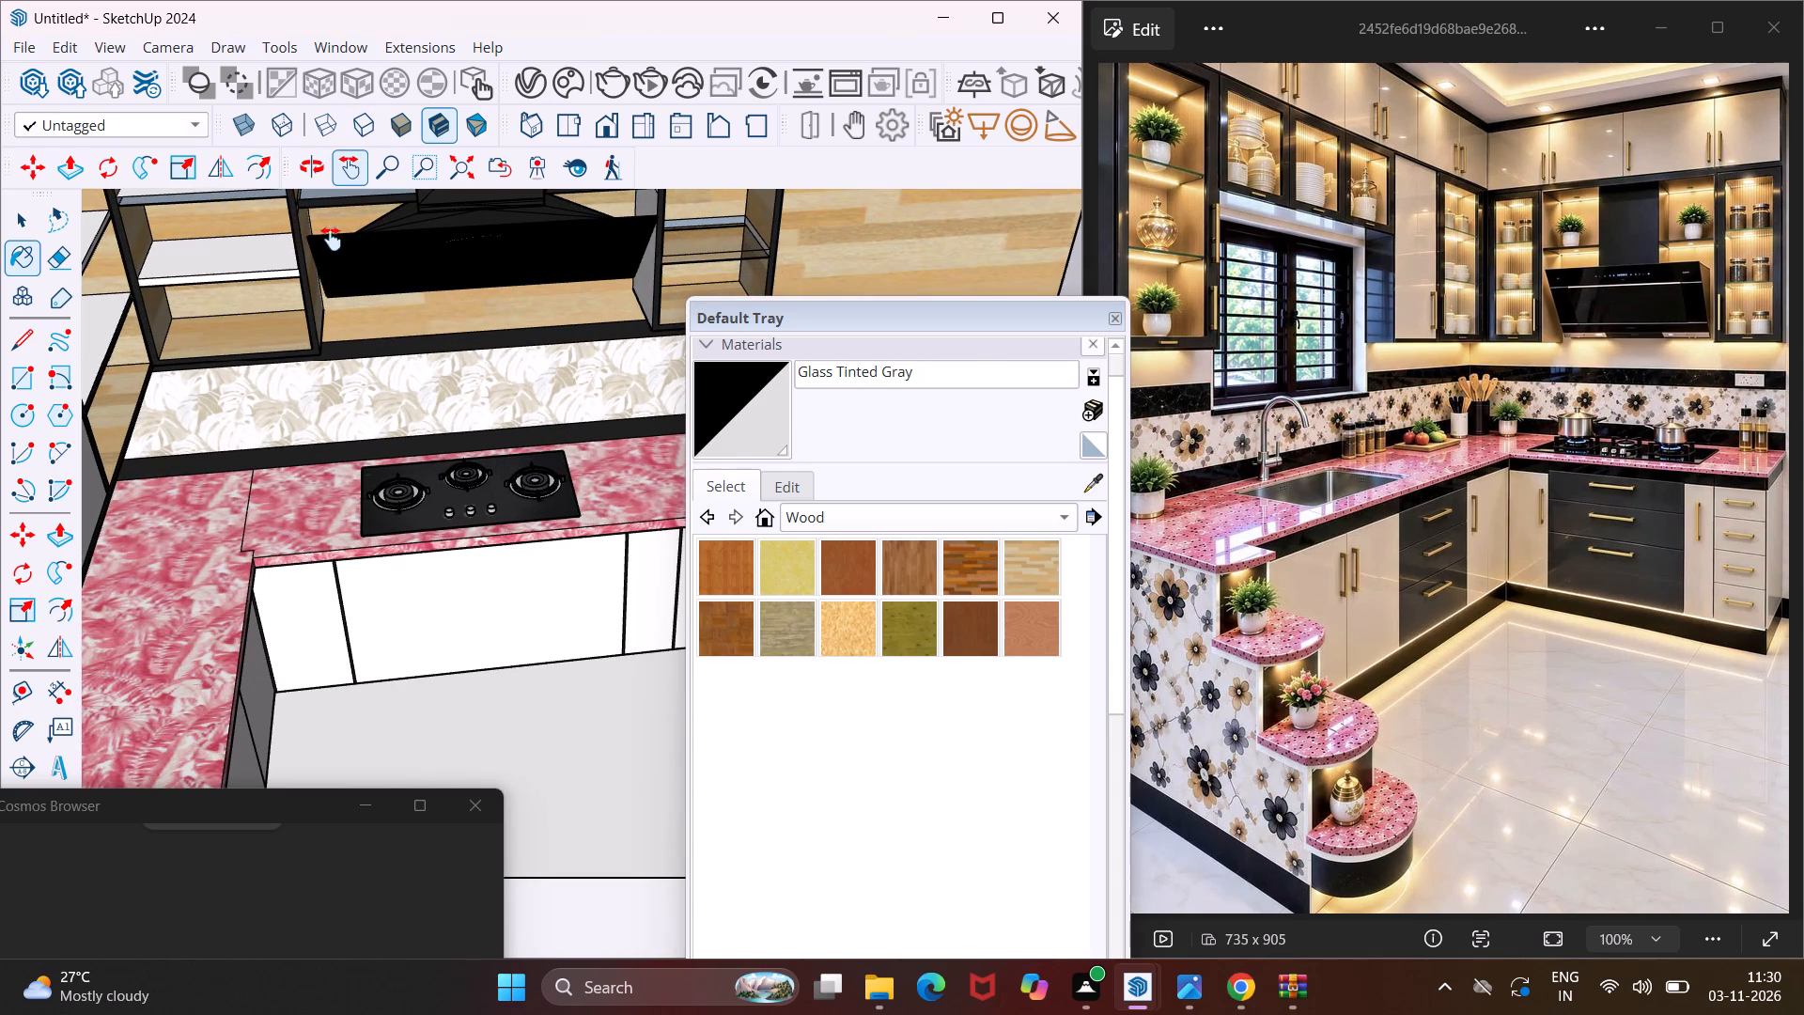
left_click_drag(290, 280, 381, 570)
scroll(347, 487, "up", 4)
middle_click_drag(347, 485, 334, 427)
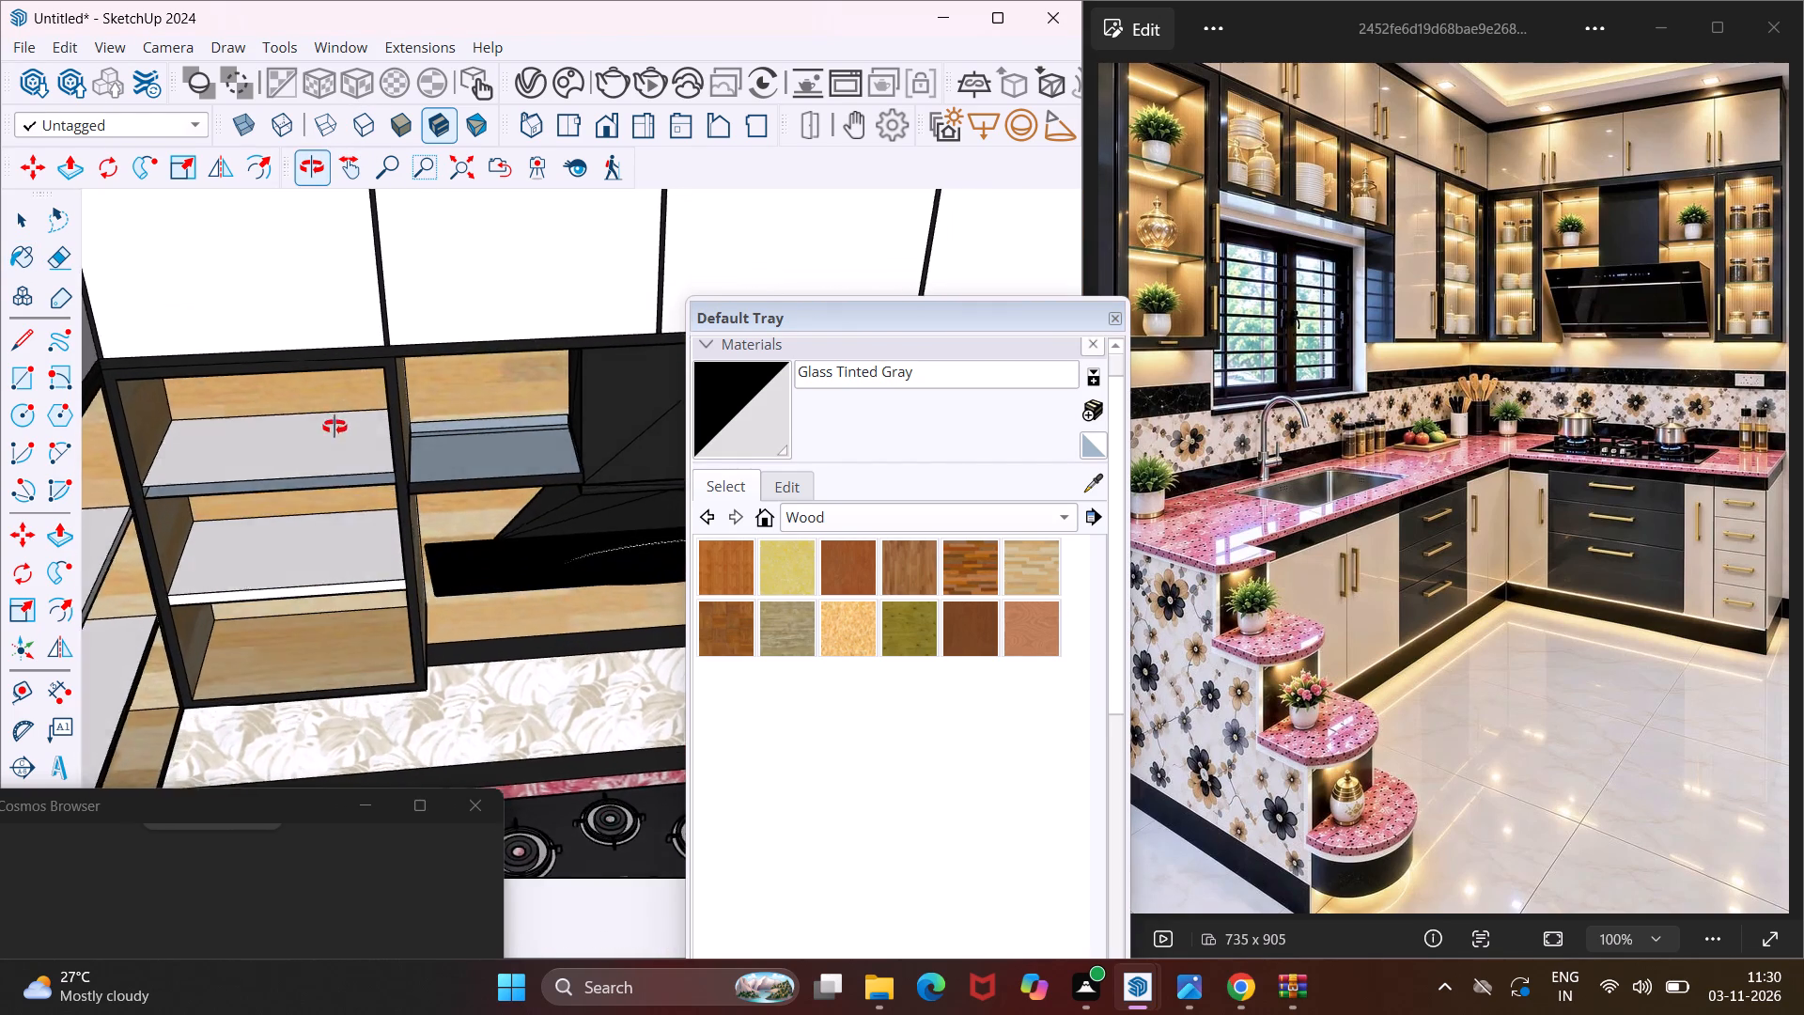
middle_click_drag(334, 427, 353, 289)
scroll(297, 377, "up", 2)
scroll(297, 377, "down", 1)
scroll(297, 377, "up", 1)
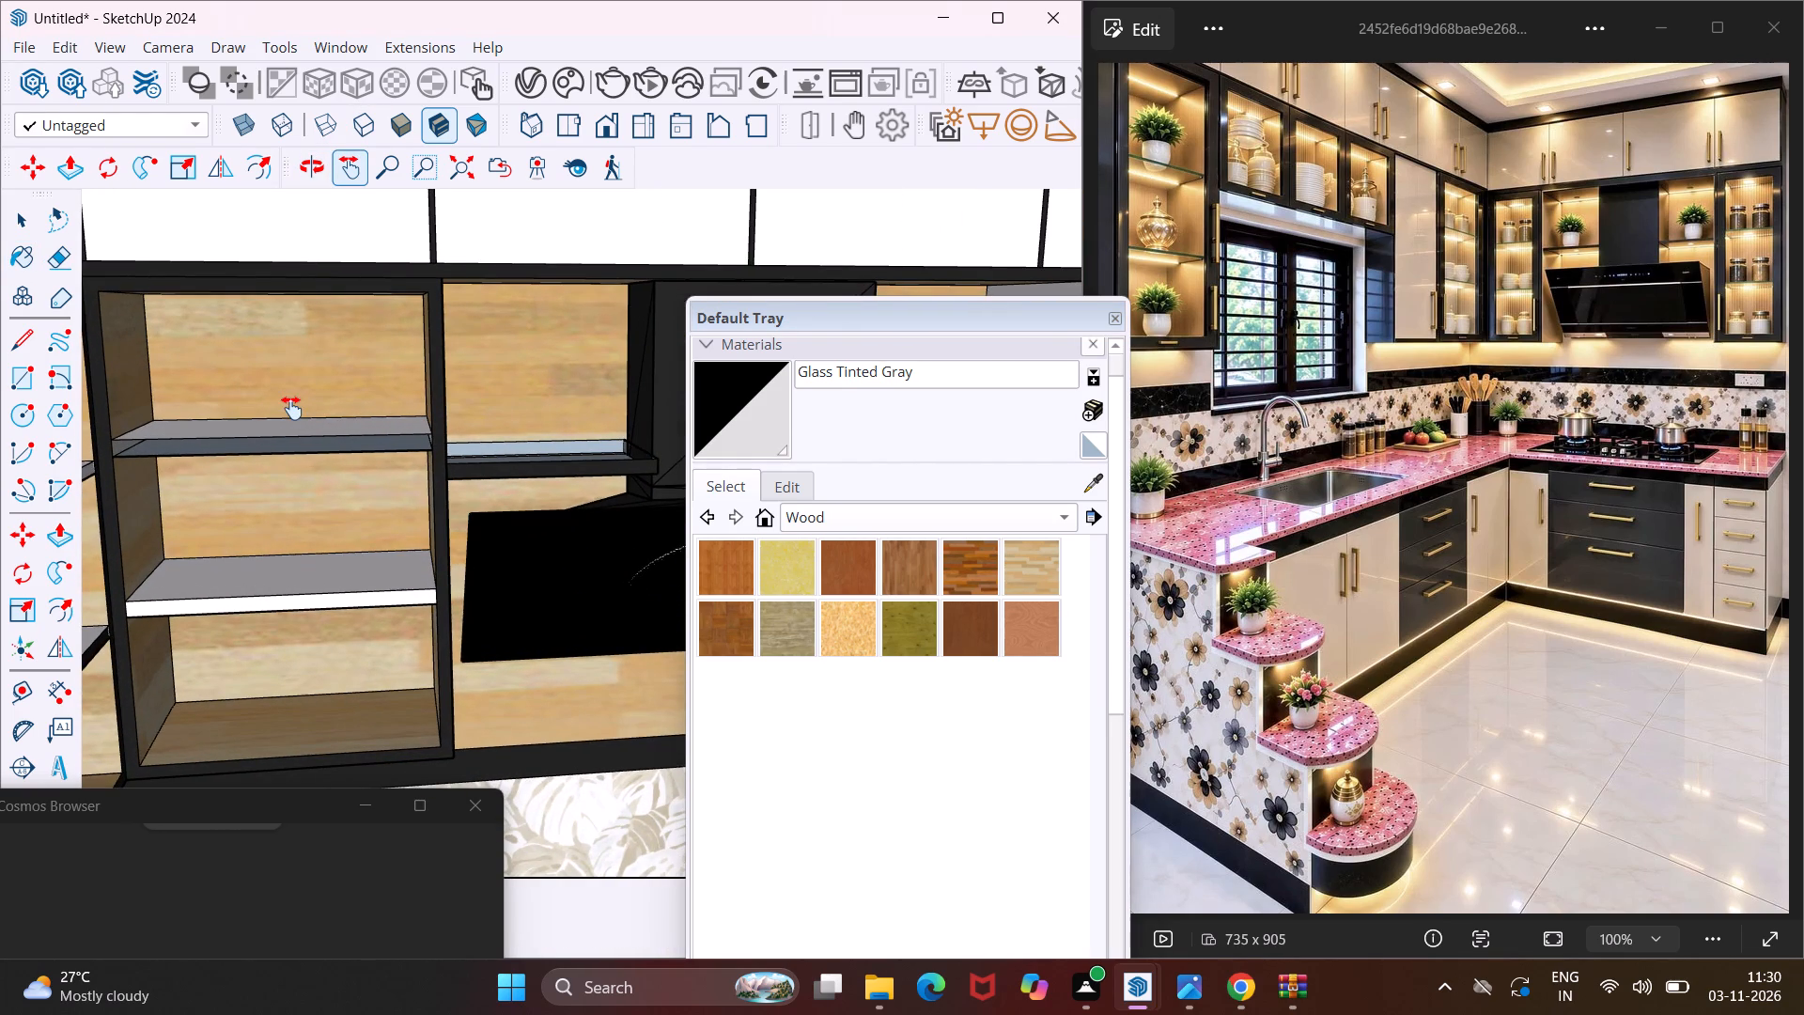
In the V-Ray Asset Editor, set Glass Tinted Gray's reflection glossiness to 0.05 and turn off its reflection IOR.
left_click(525, 62)
left_click(523, 88)
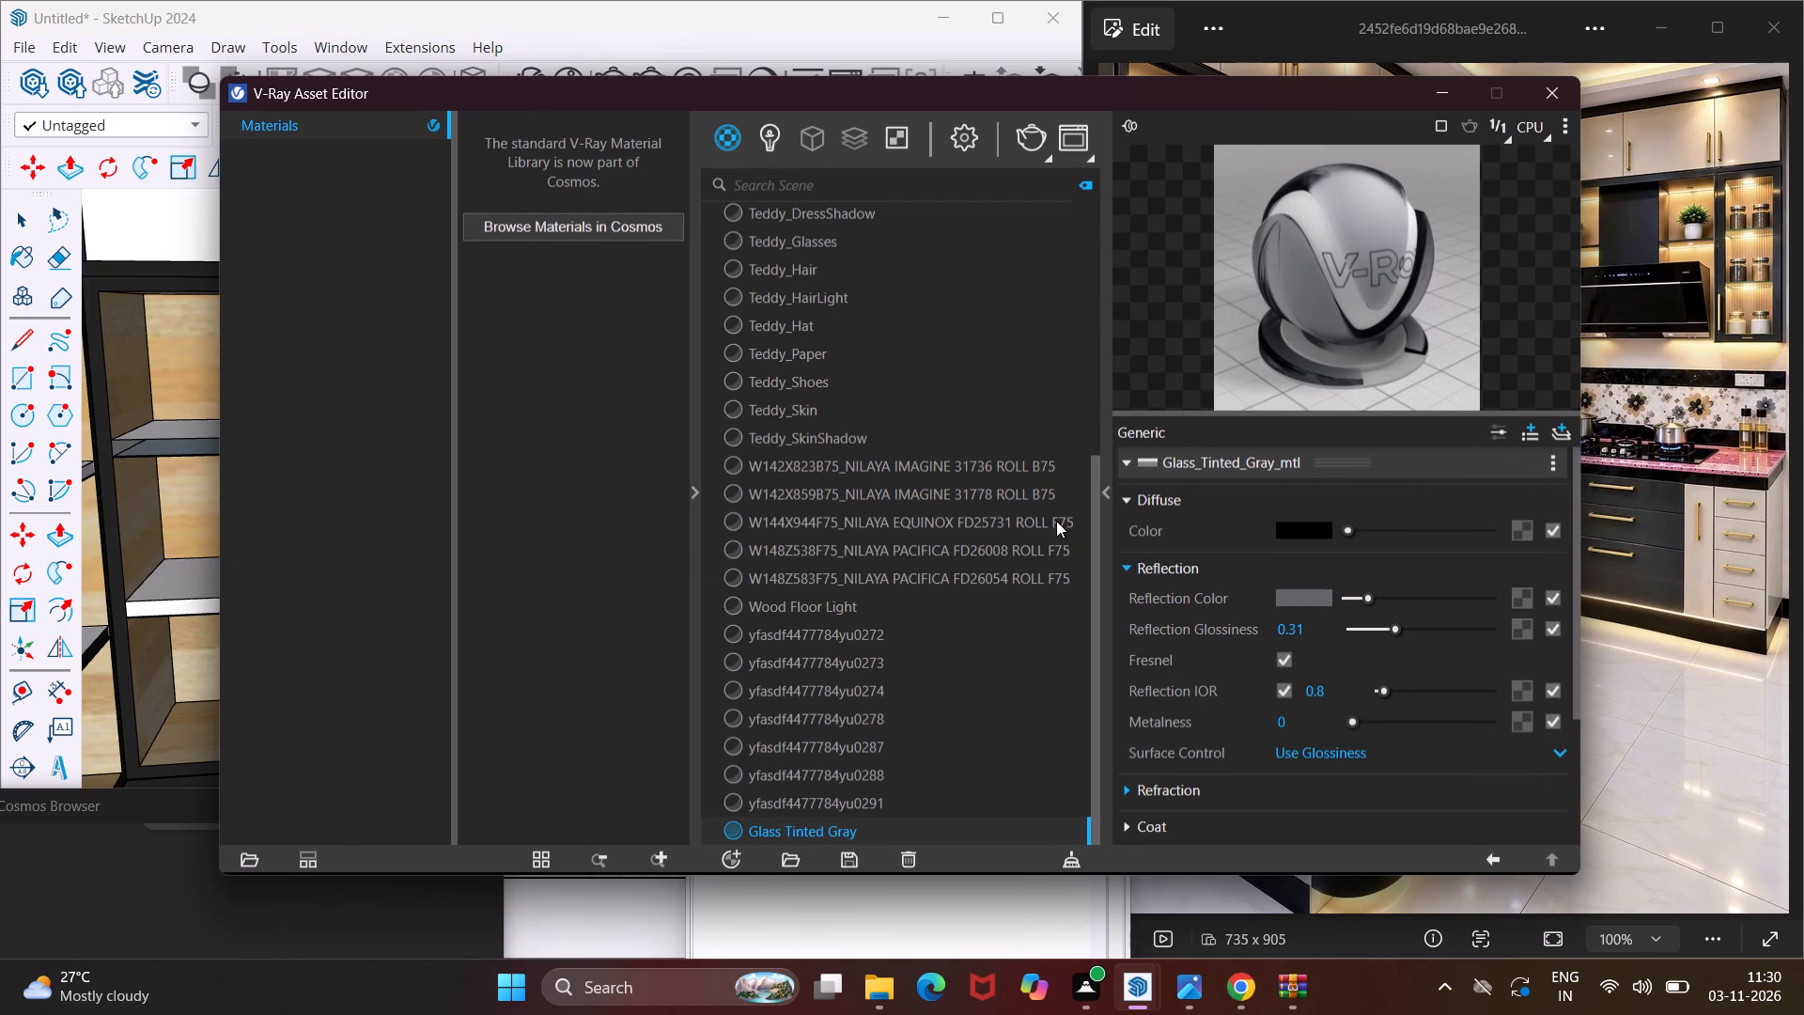
left_click(1360, 629)
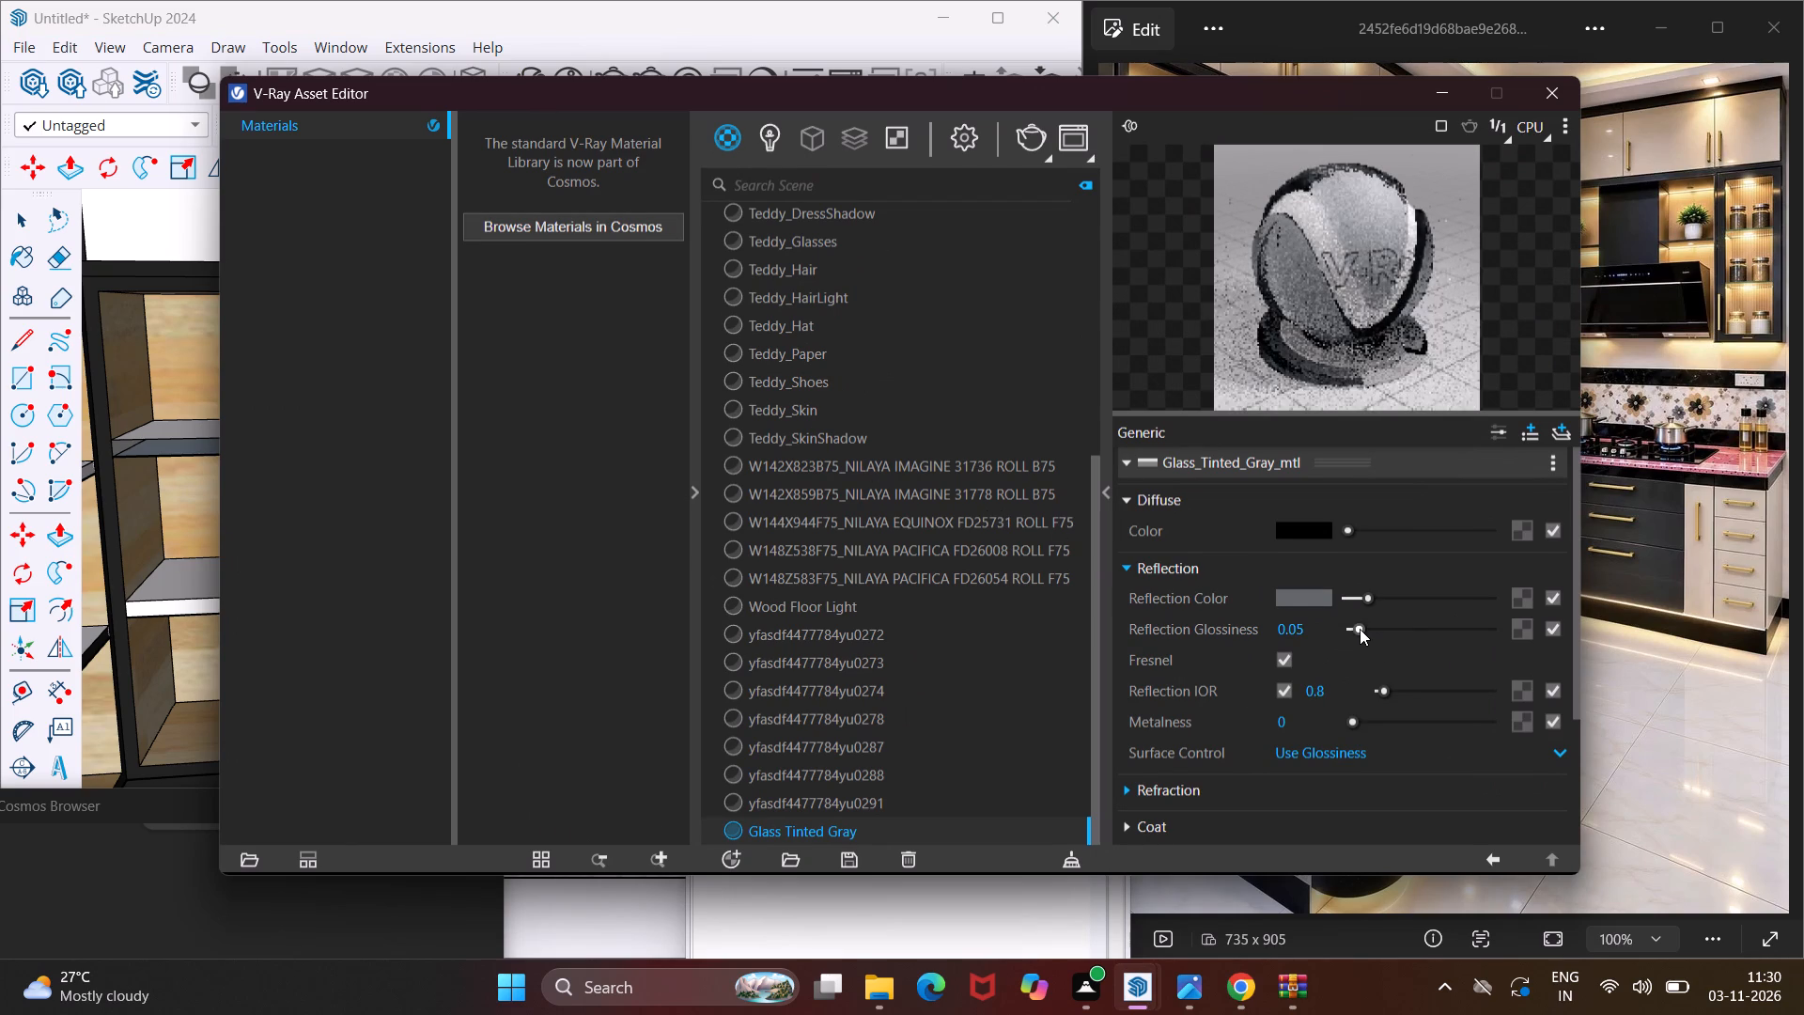
left_click(1288, 694)
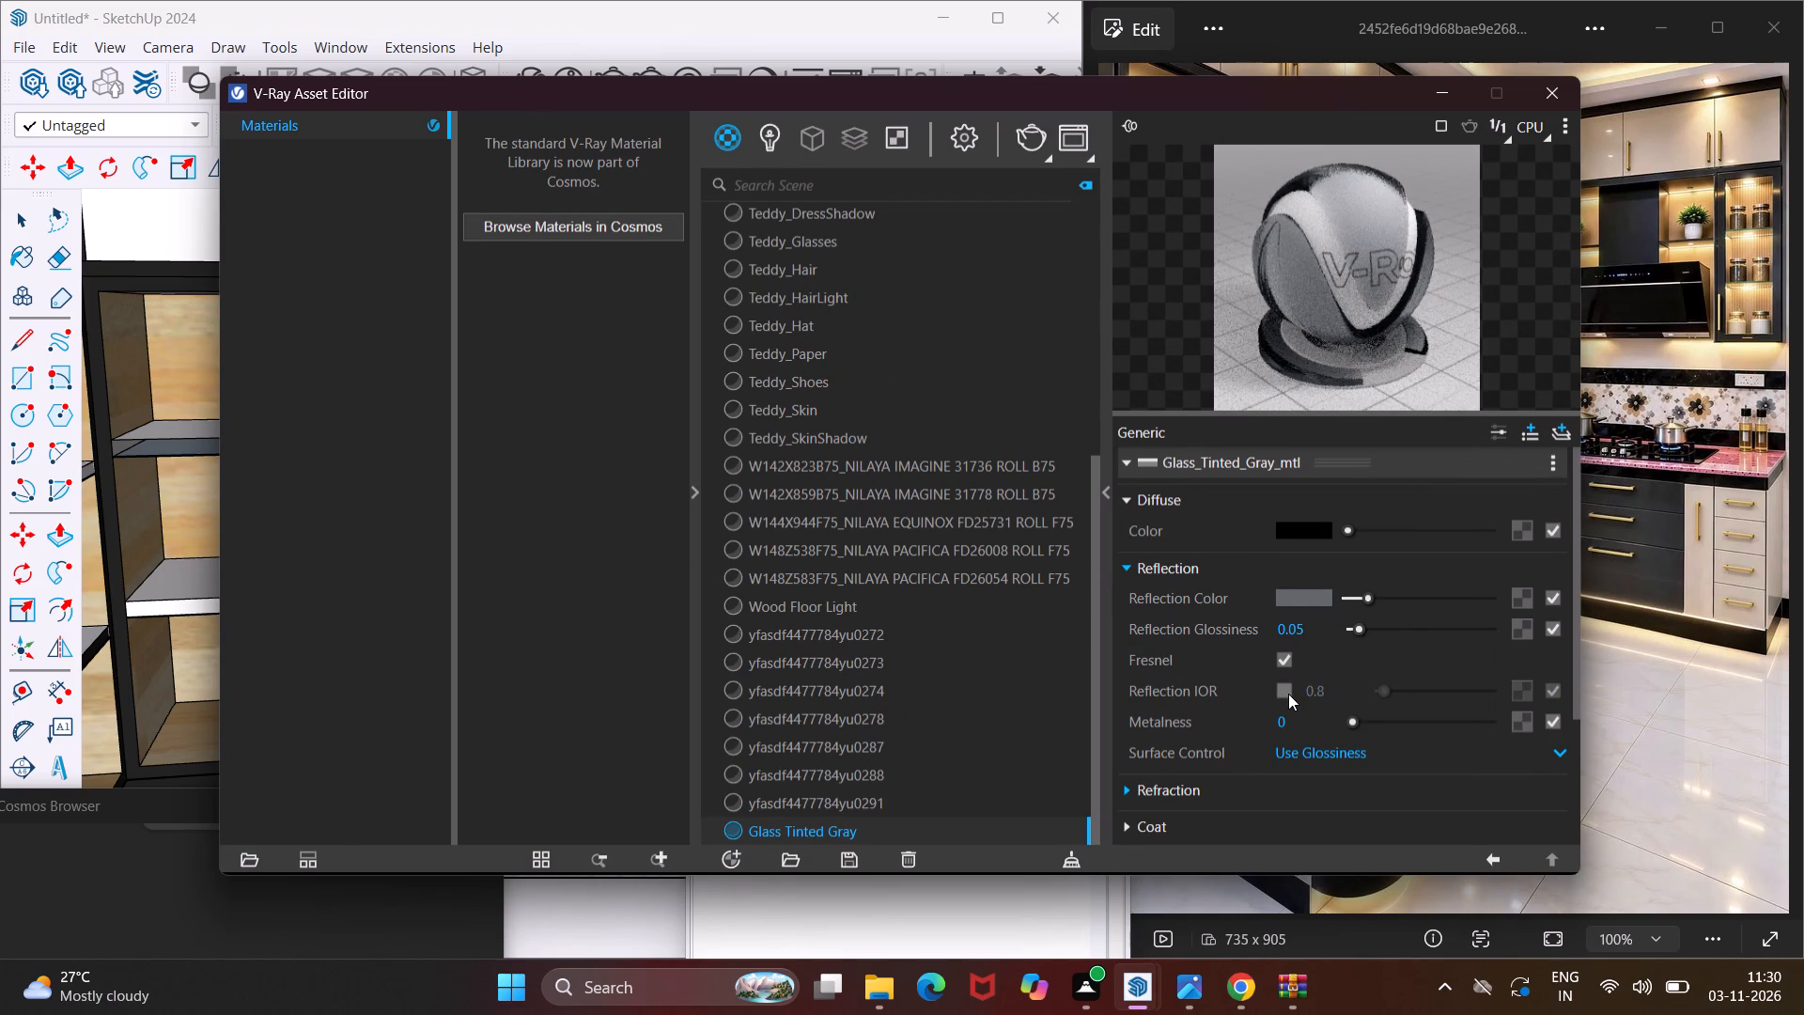
left_click(1325, 307)
double_click(982, 834)
left_click(1444, 85)
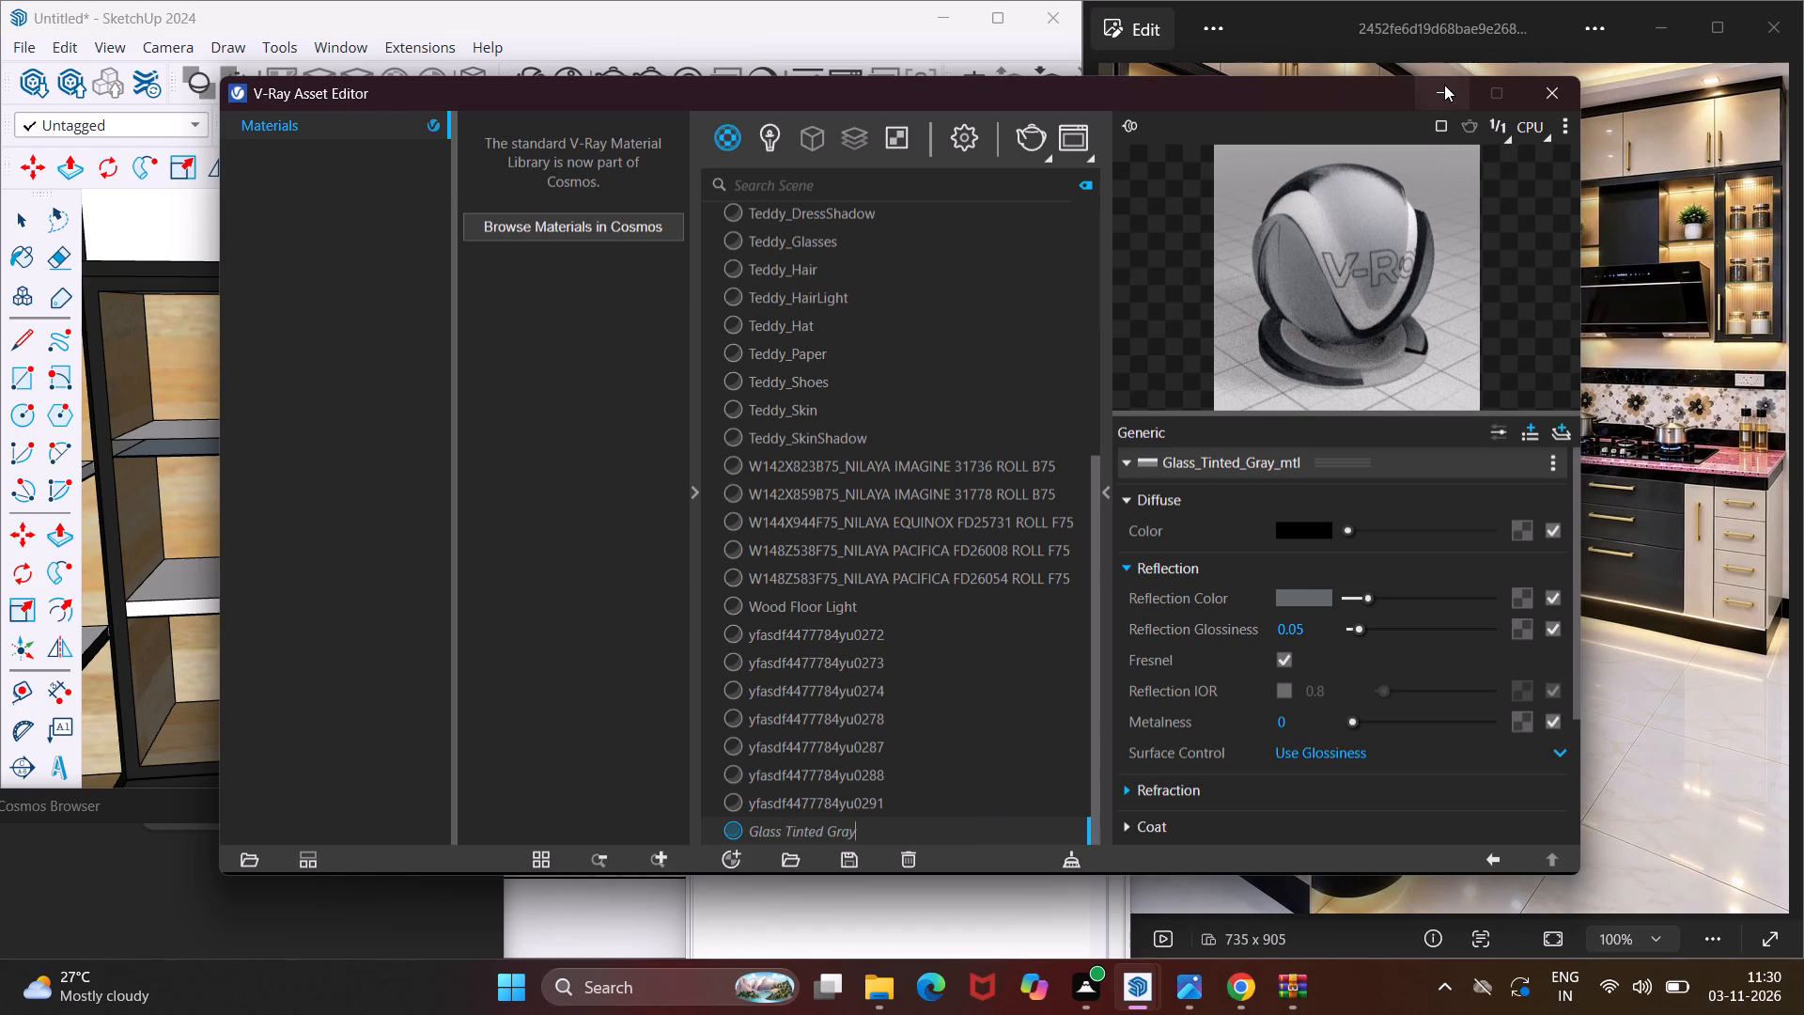
Paint the top face, front edge and underside of the corner open unit's lower shelf with Glass Tinted Gray.
left_click(740, 432)
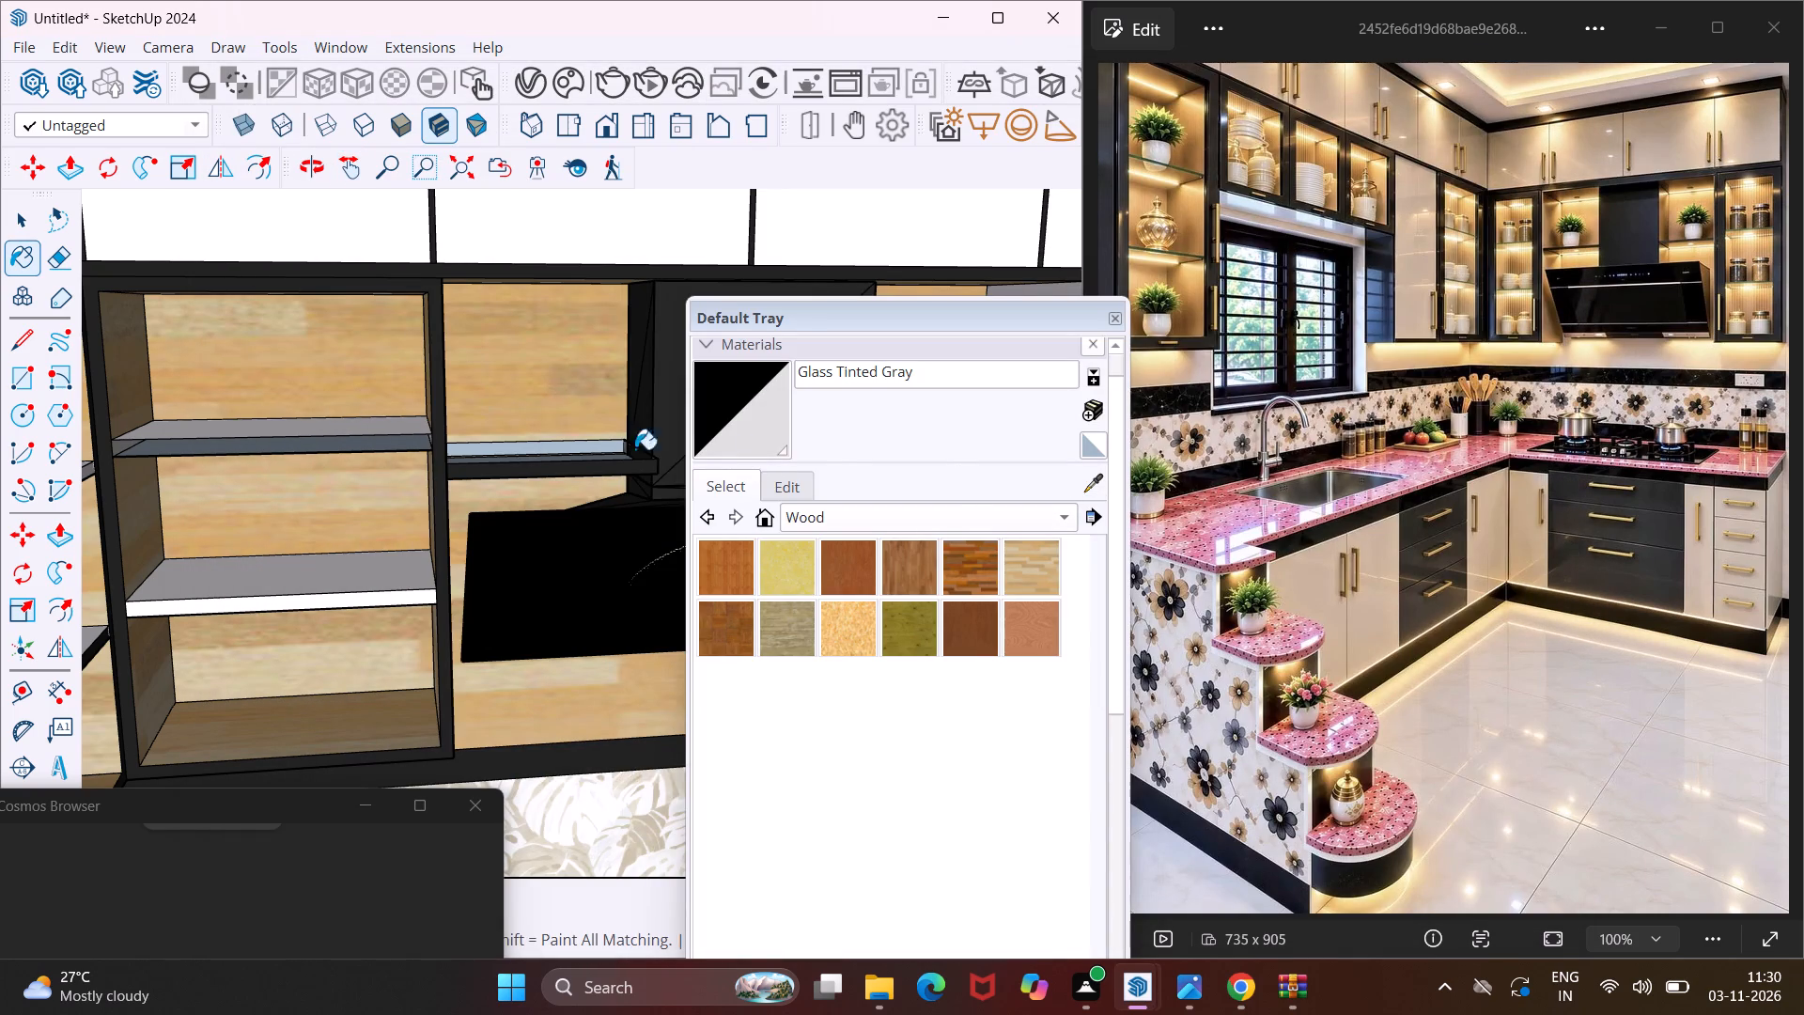
scroll(375, 517, "up", 2)
left_click(371, 587)
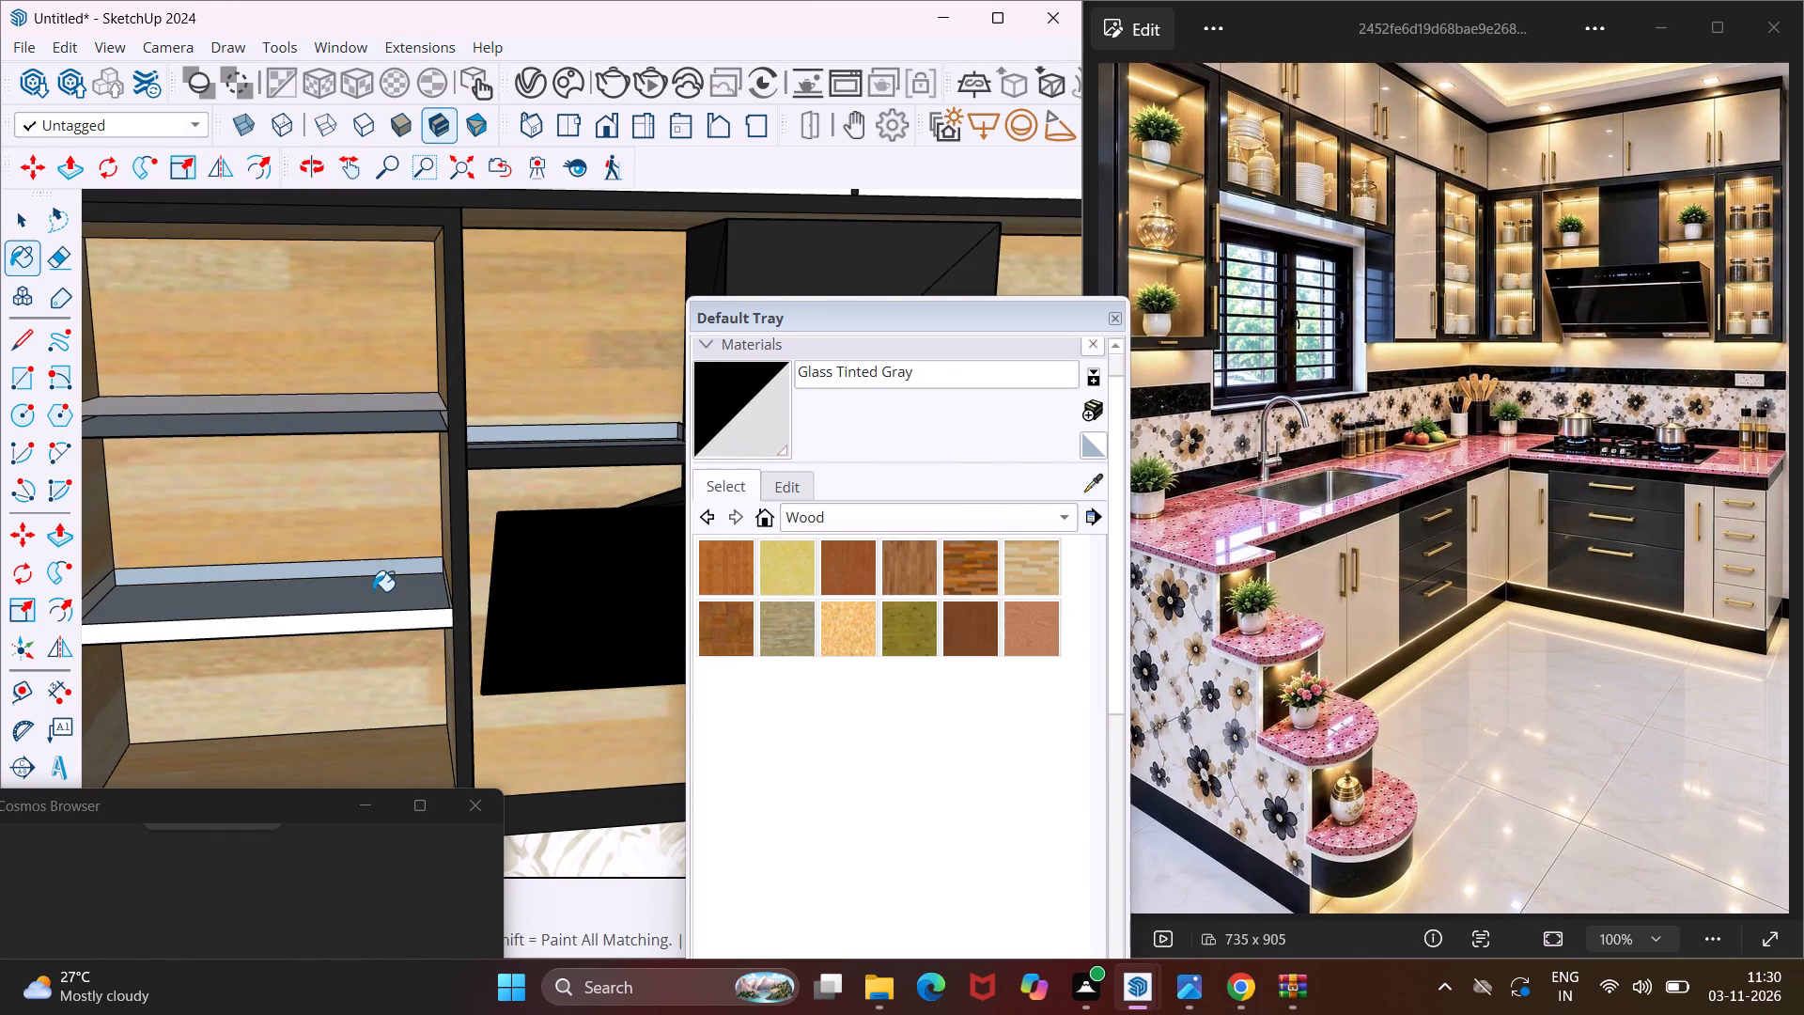
scroll(373, 591, "up", 1)
middle_click_drag(373, 591, 466, 478)
scroll(455, 528, "up", 3)
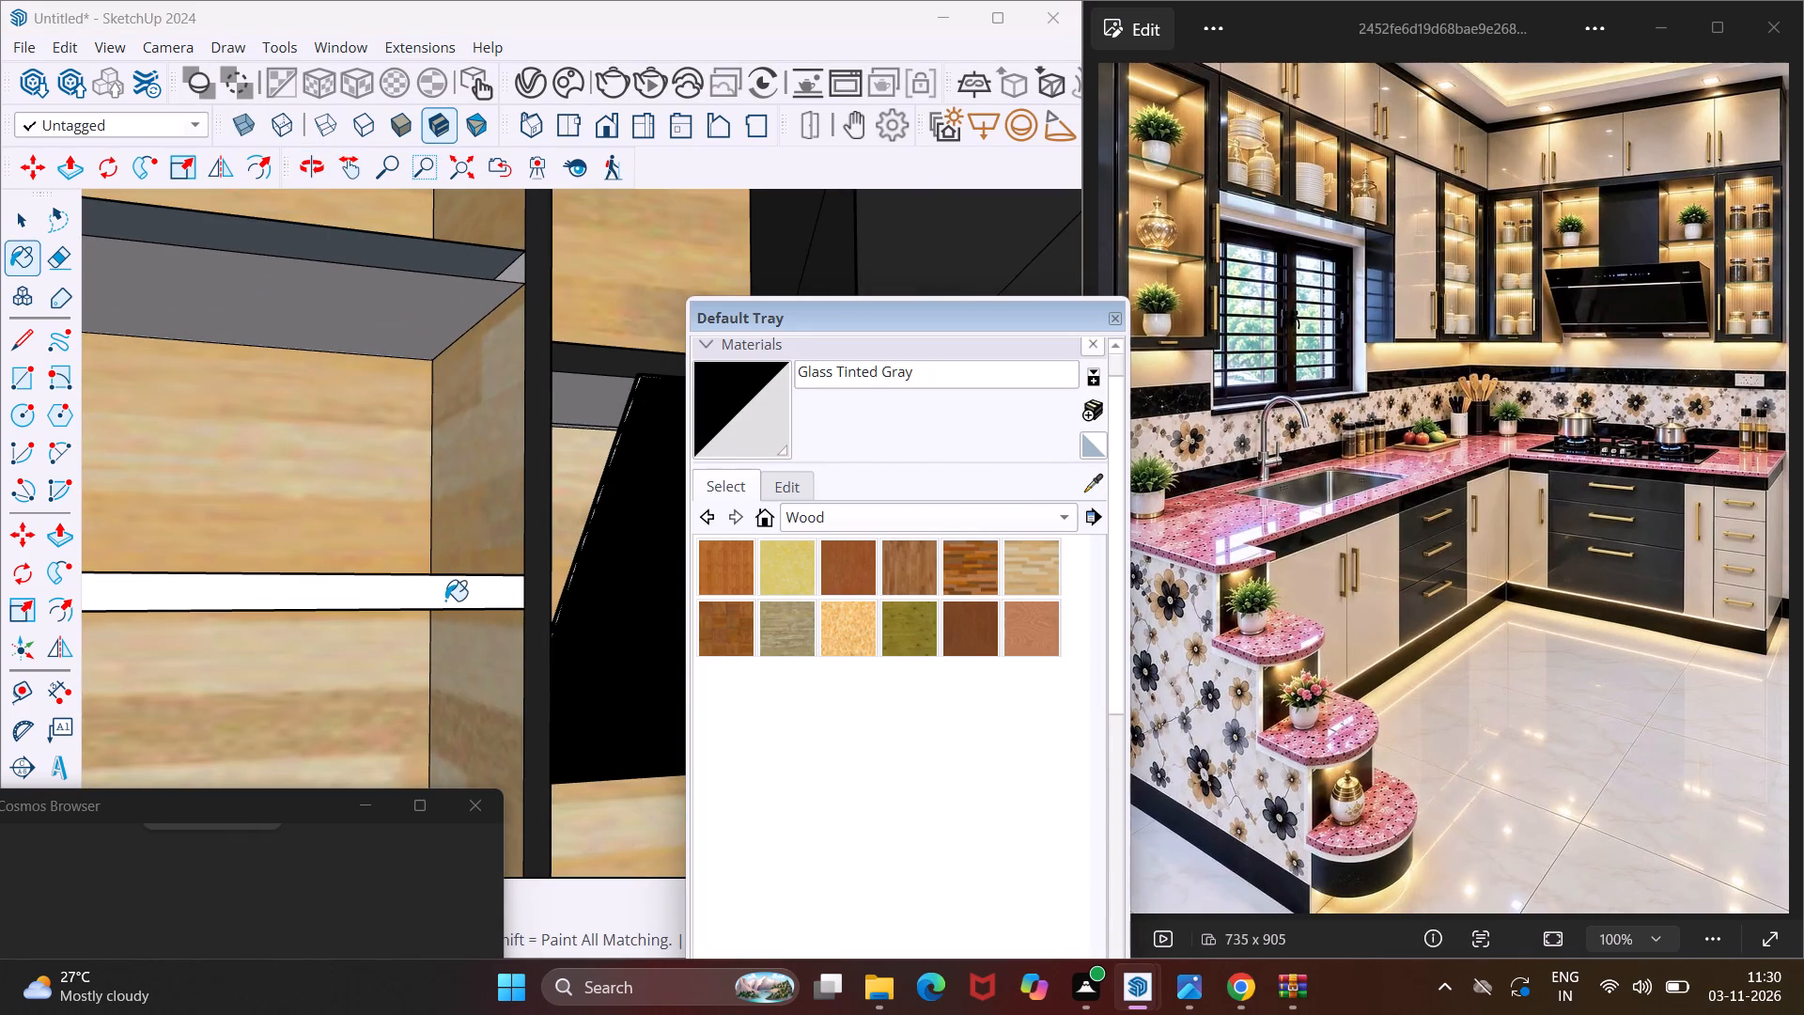
left_click(445, 601)
middle_click_drag(443, 595, 518, 465)
left_click(463, 540)
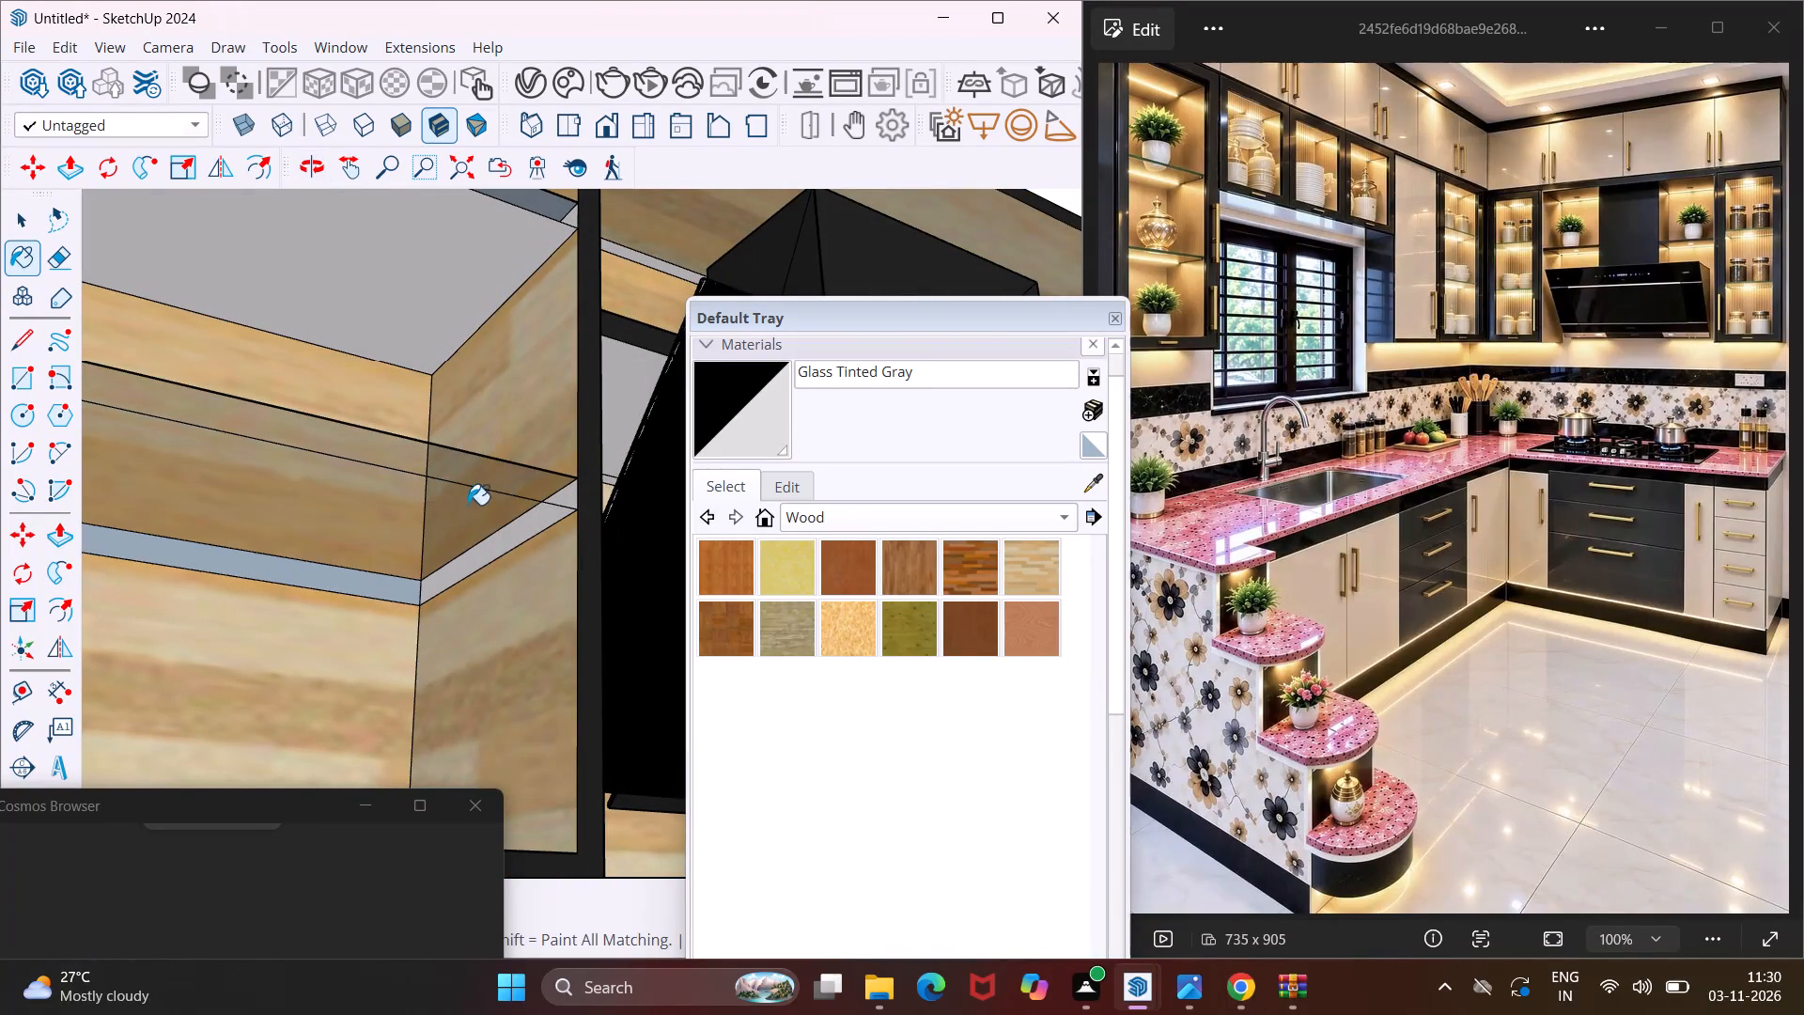
Paint the top face and underside of the corner open unit's upper shelf with Glass Tinted Gray.
middle_click_drag(482, 445, 412, 680)
scroll(403, 579, "down", 3)
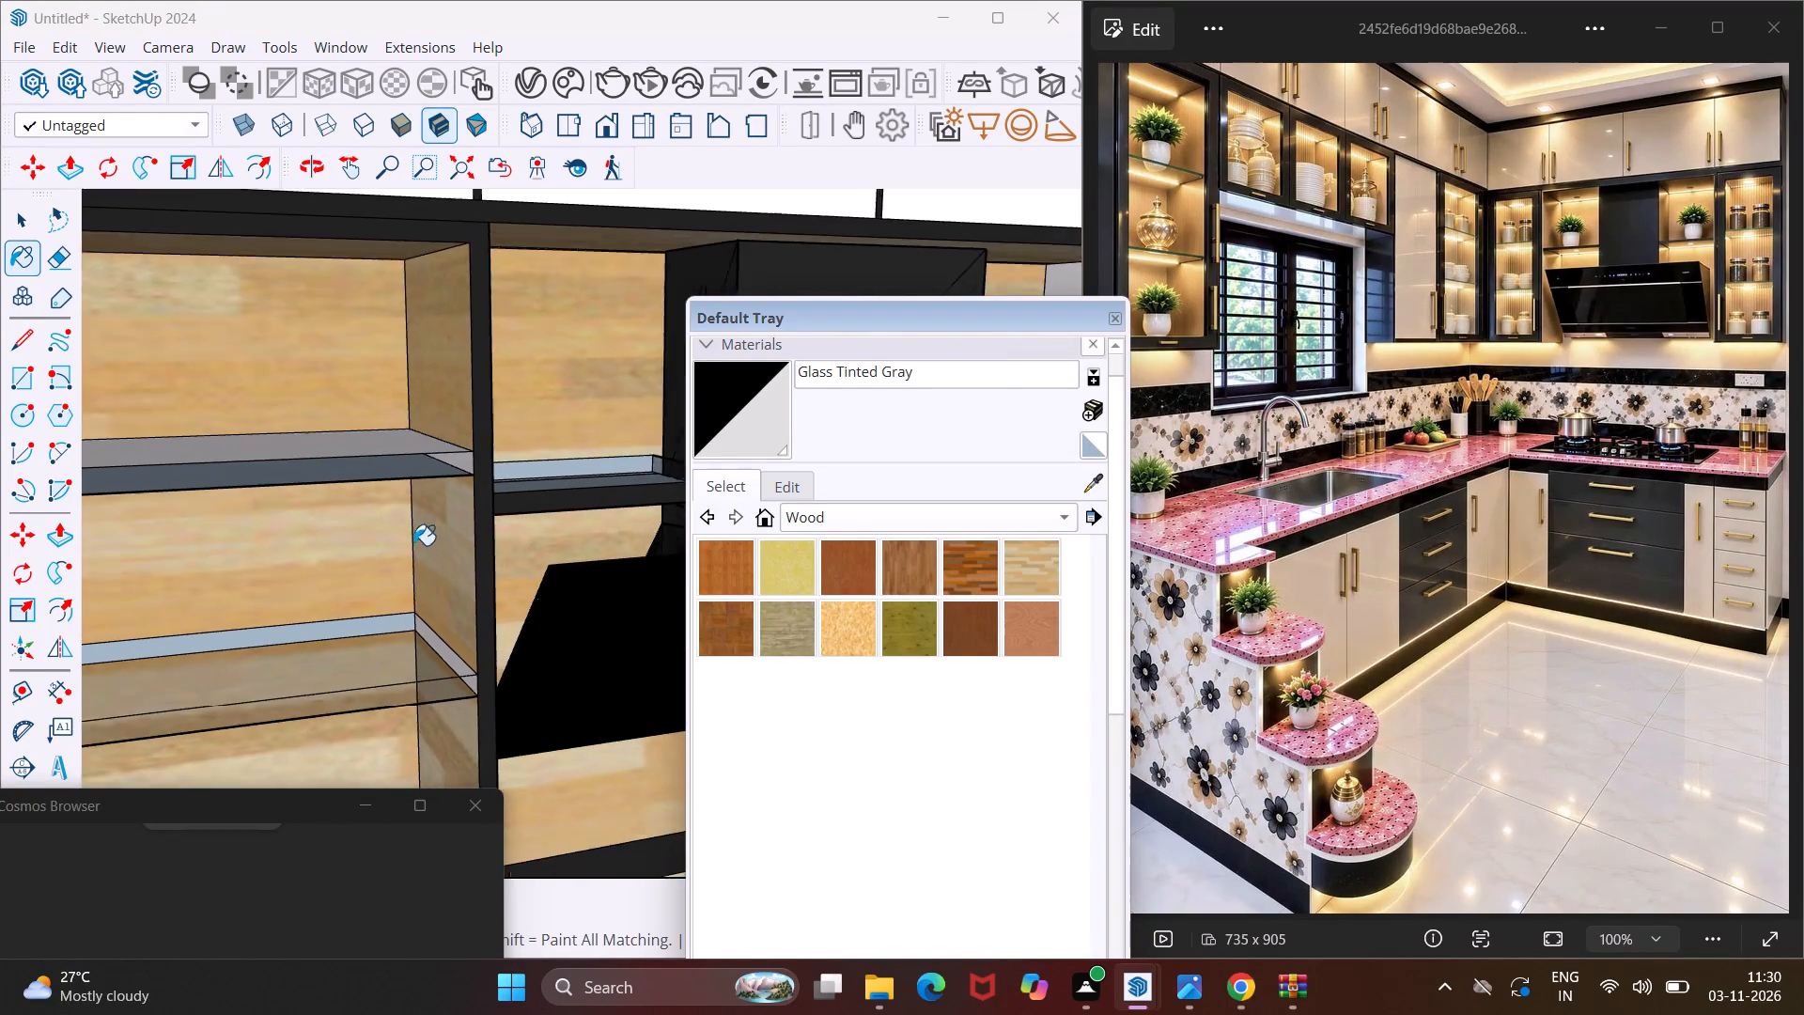
scroll(413, 545, "down", 1)
scroll(413, 405, "down", 4)
middle_click_drag(380, 464, 151, 591)
scroll(234, 450, "up", 3)
left_click(249, 425)
middle_click_drag(257, 432, 264, 395)
scroll(257, 432, "up", 1)
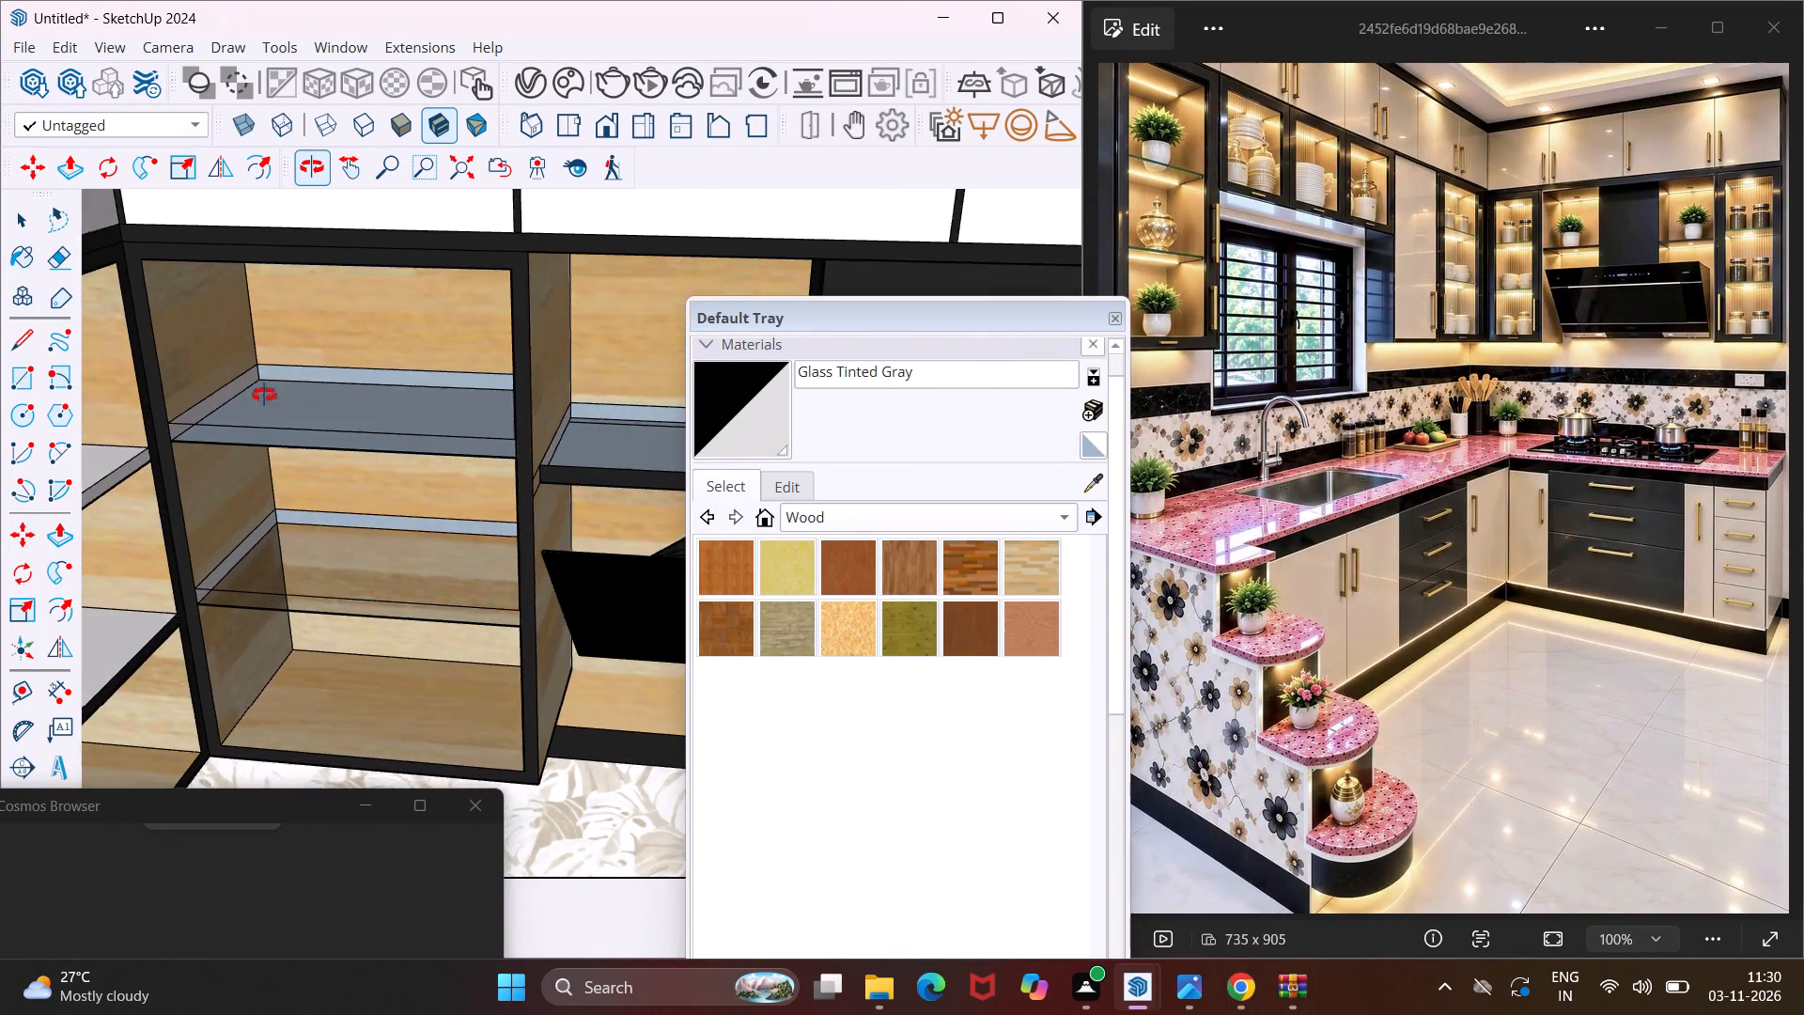
middle_click_drag(264, 395, 346, 208)
scroll(298, 421, "up", 5)
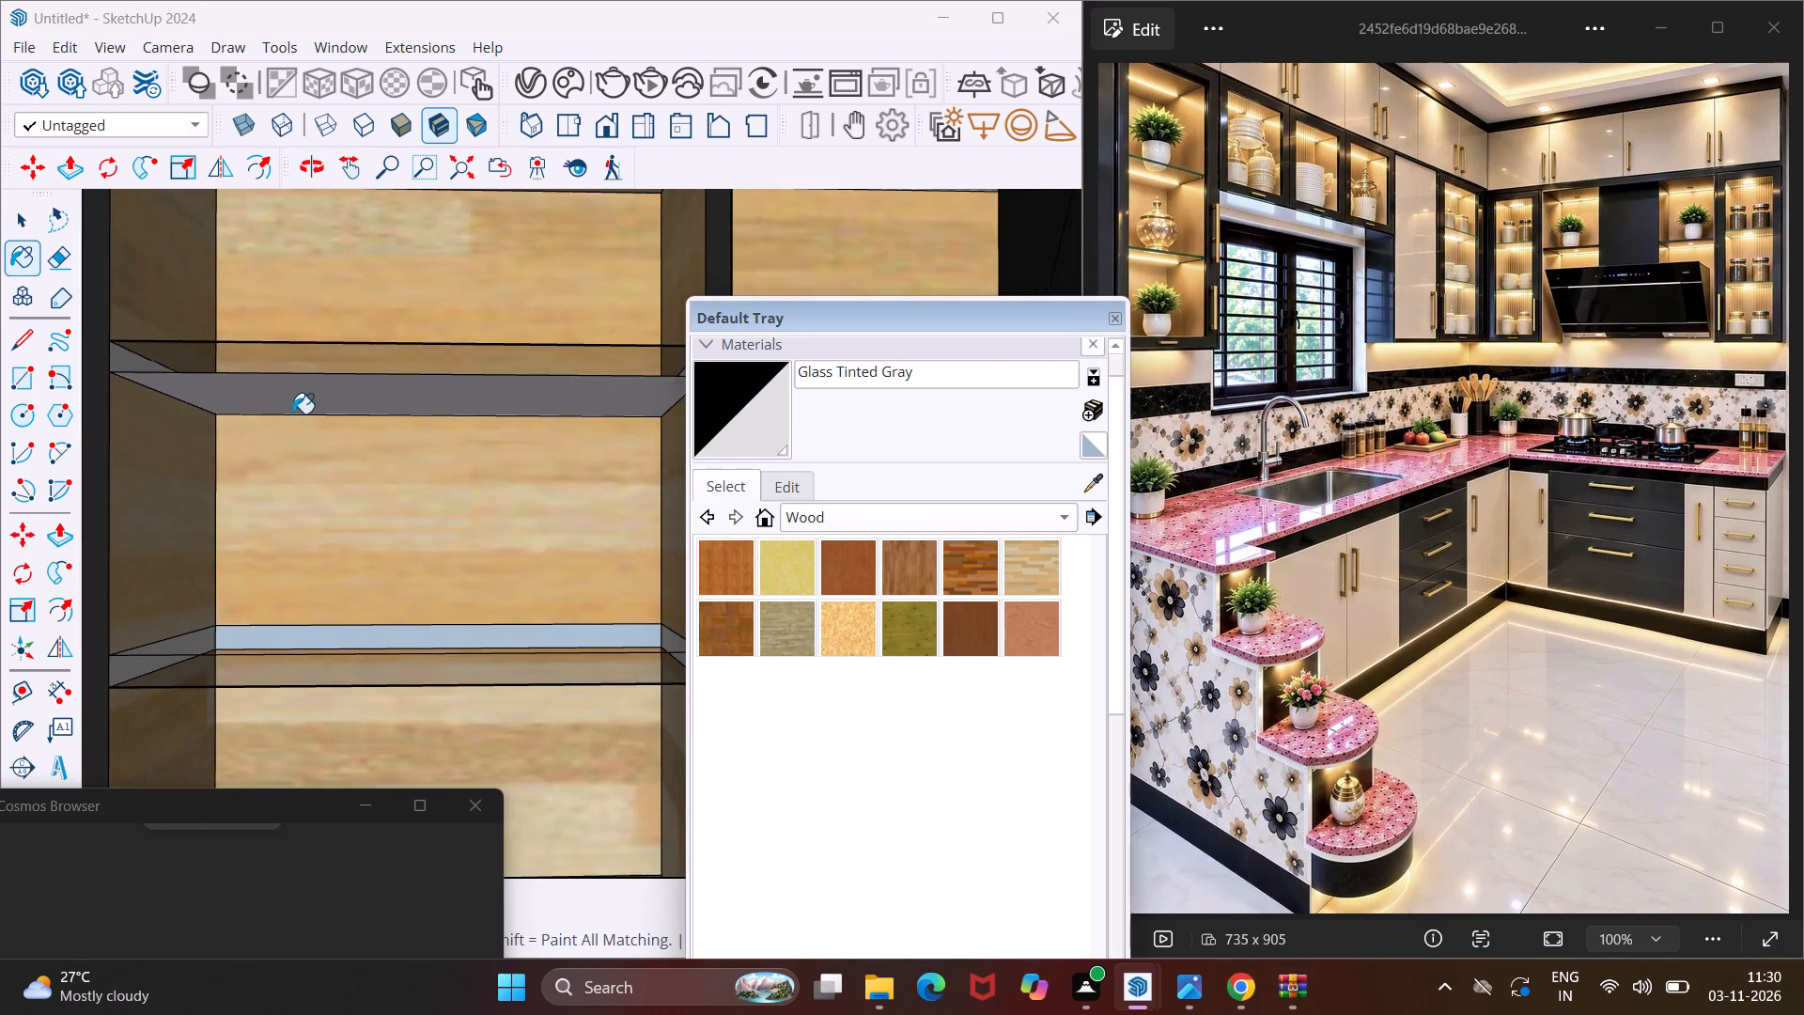
middle_click_drag(292, 414, 300, 334)
left_click(307, 360)
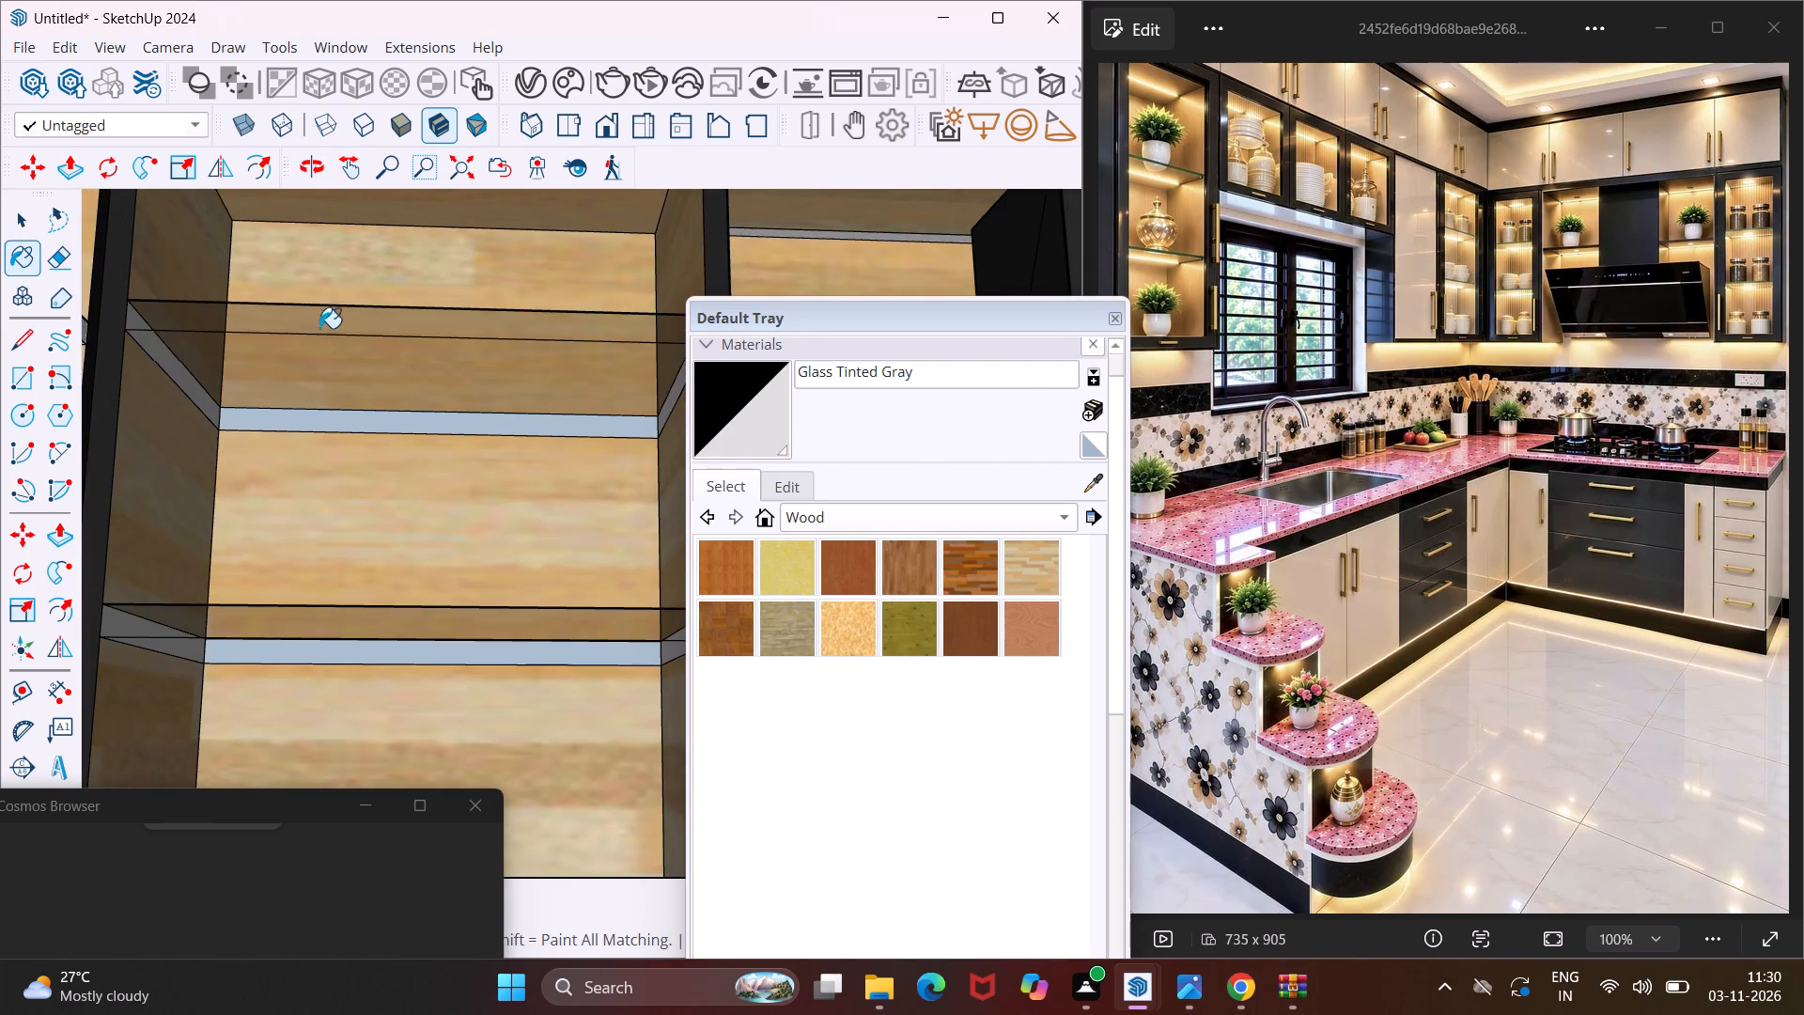
Paint the top face and front edge of the upper shelf in the adjoining wall's open unit with Glass Tinted Gray.
middle_click_drag(320, 322, 303, 616)
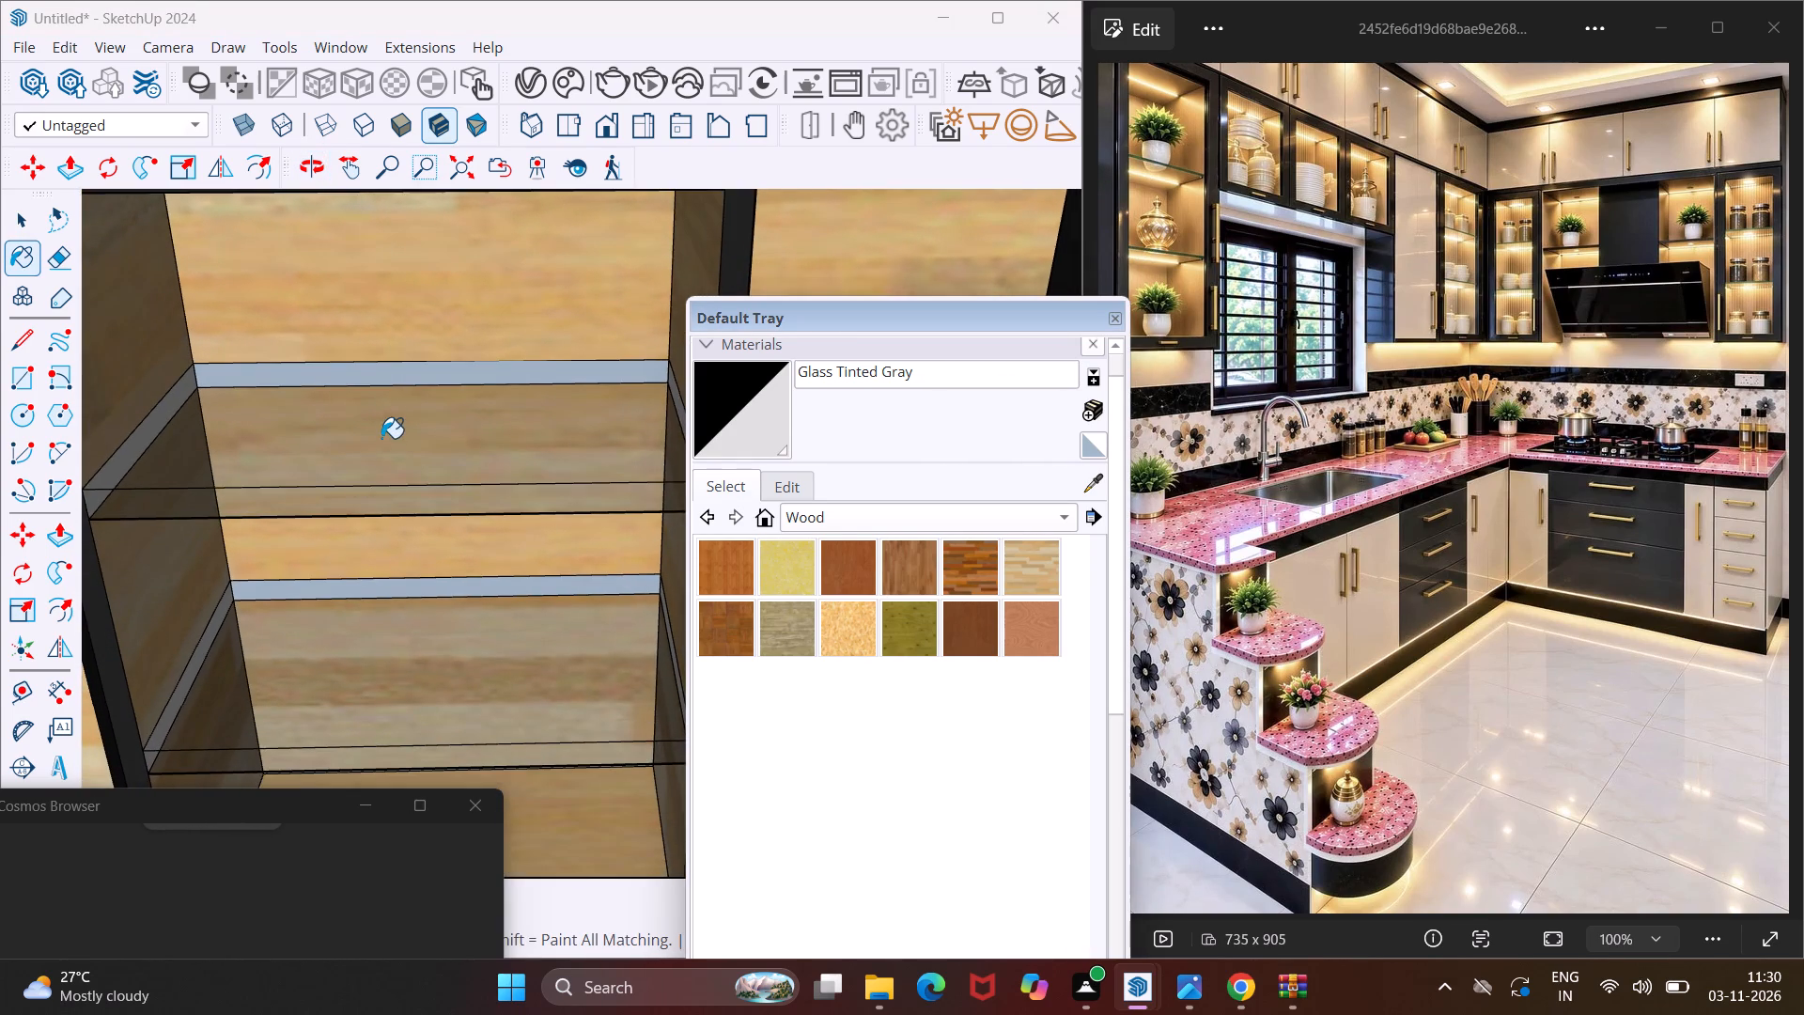
scroll(382, 427, "down", 16)
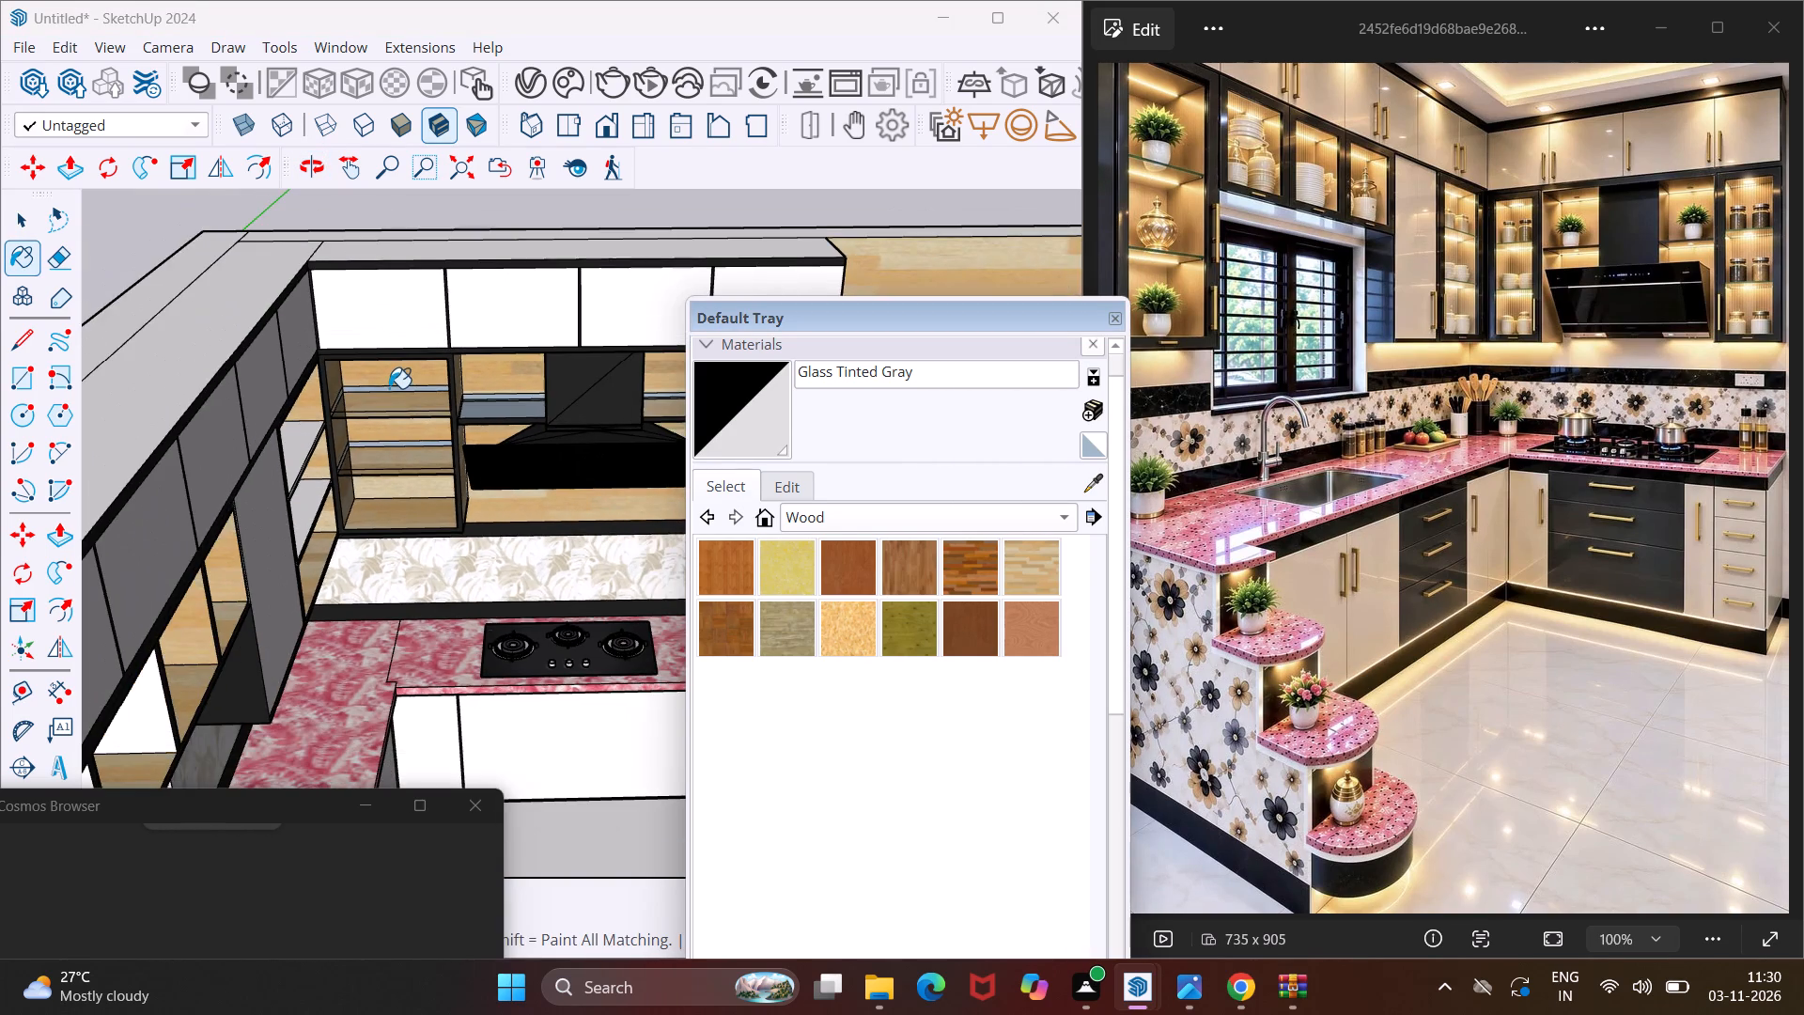
middle_click_drag(389, 389, 158, 483)
scroll(309, 393, "up", 7)
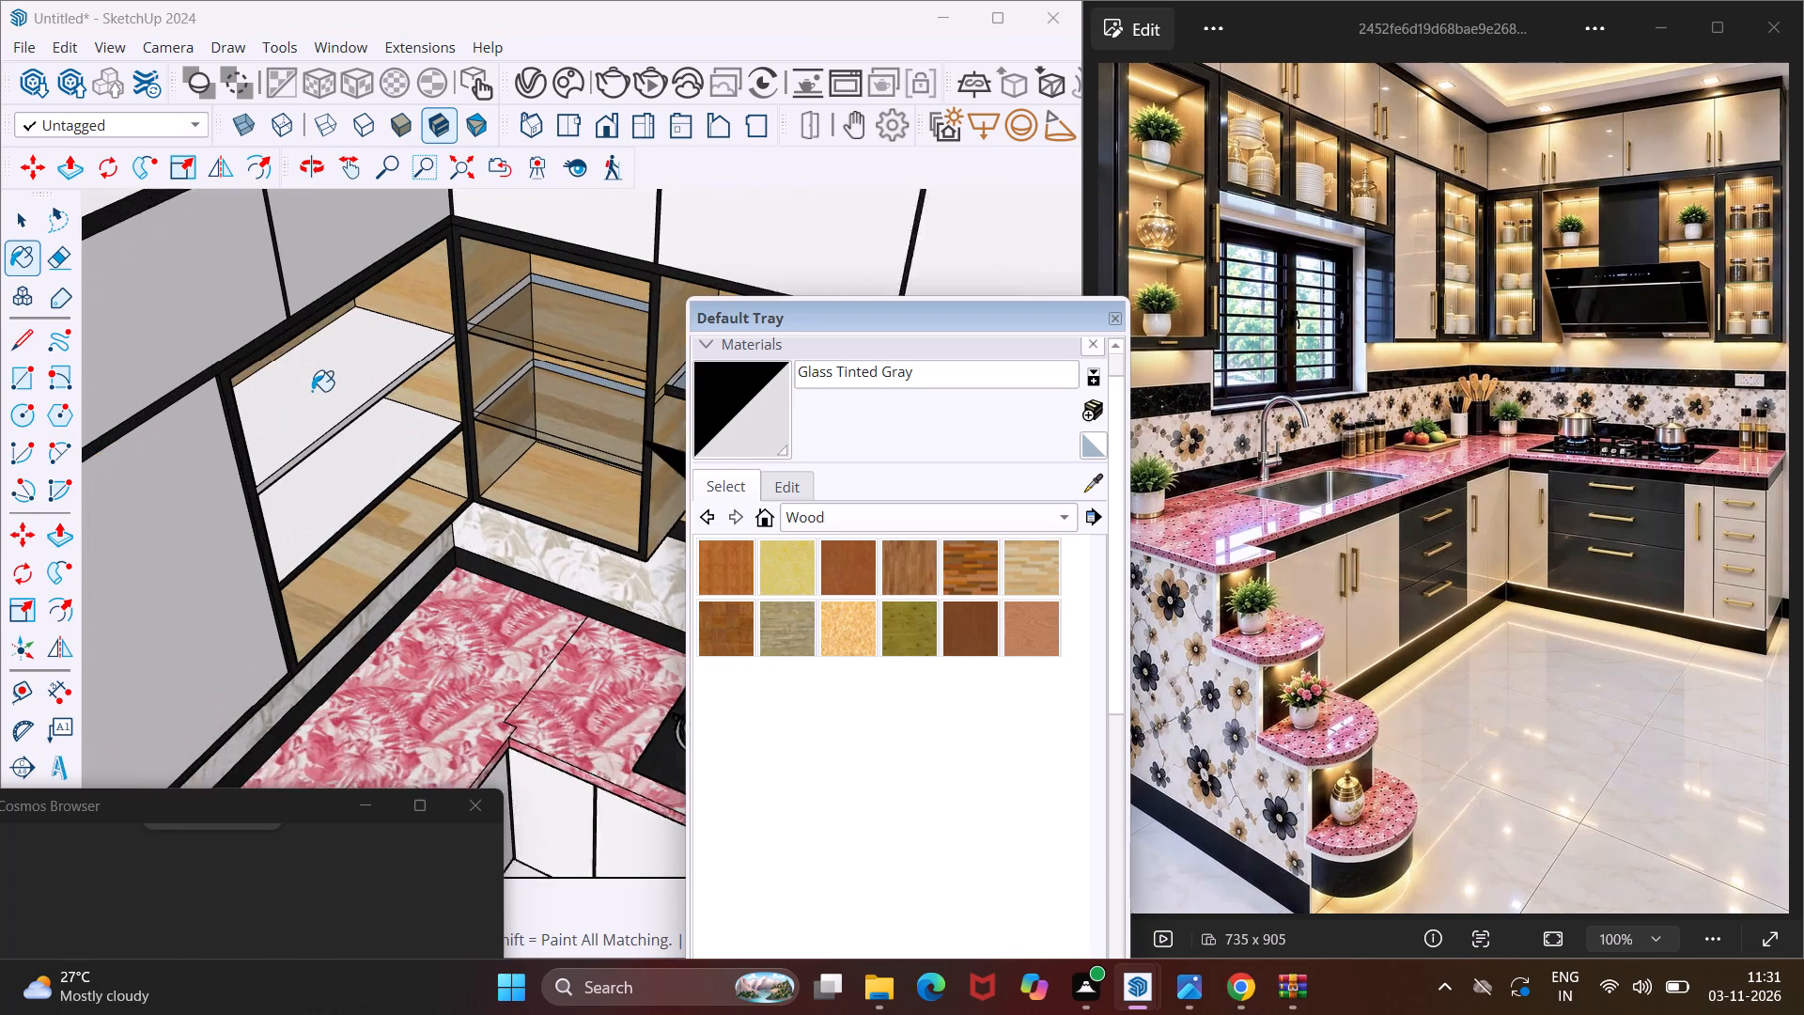
left_click(312, 391)
left_click(361, 414)
scroll(364, 421, "up", 4)
left_click(360, 416)
Paint the top face of the lower shelf in the adjoining wall's open unit with Glass Tinted Gray.
middle_click_drag(326, 301, 323, 204)
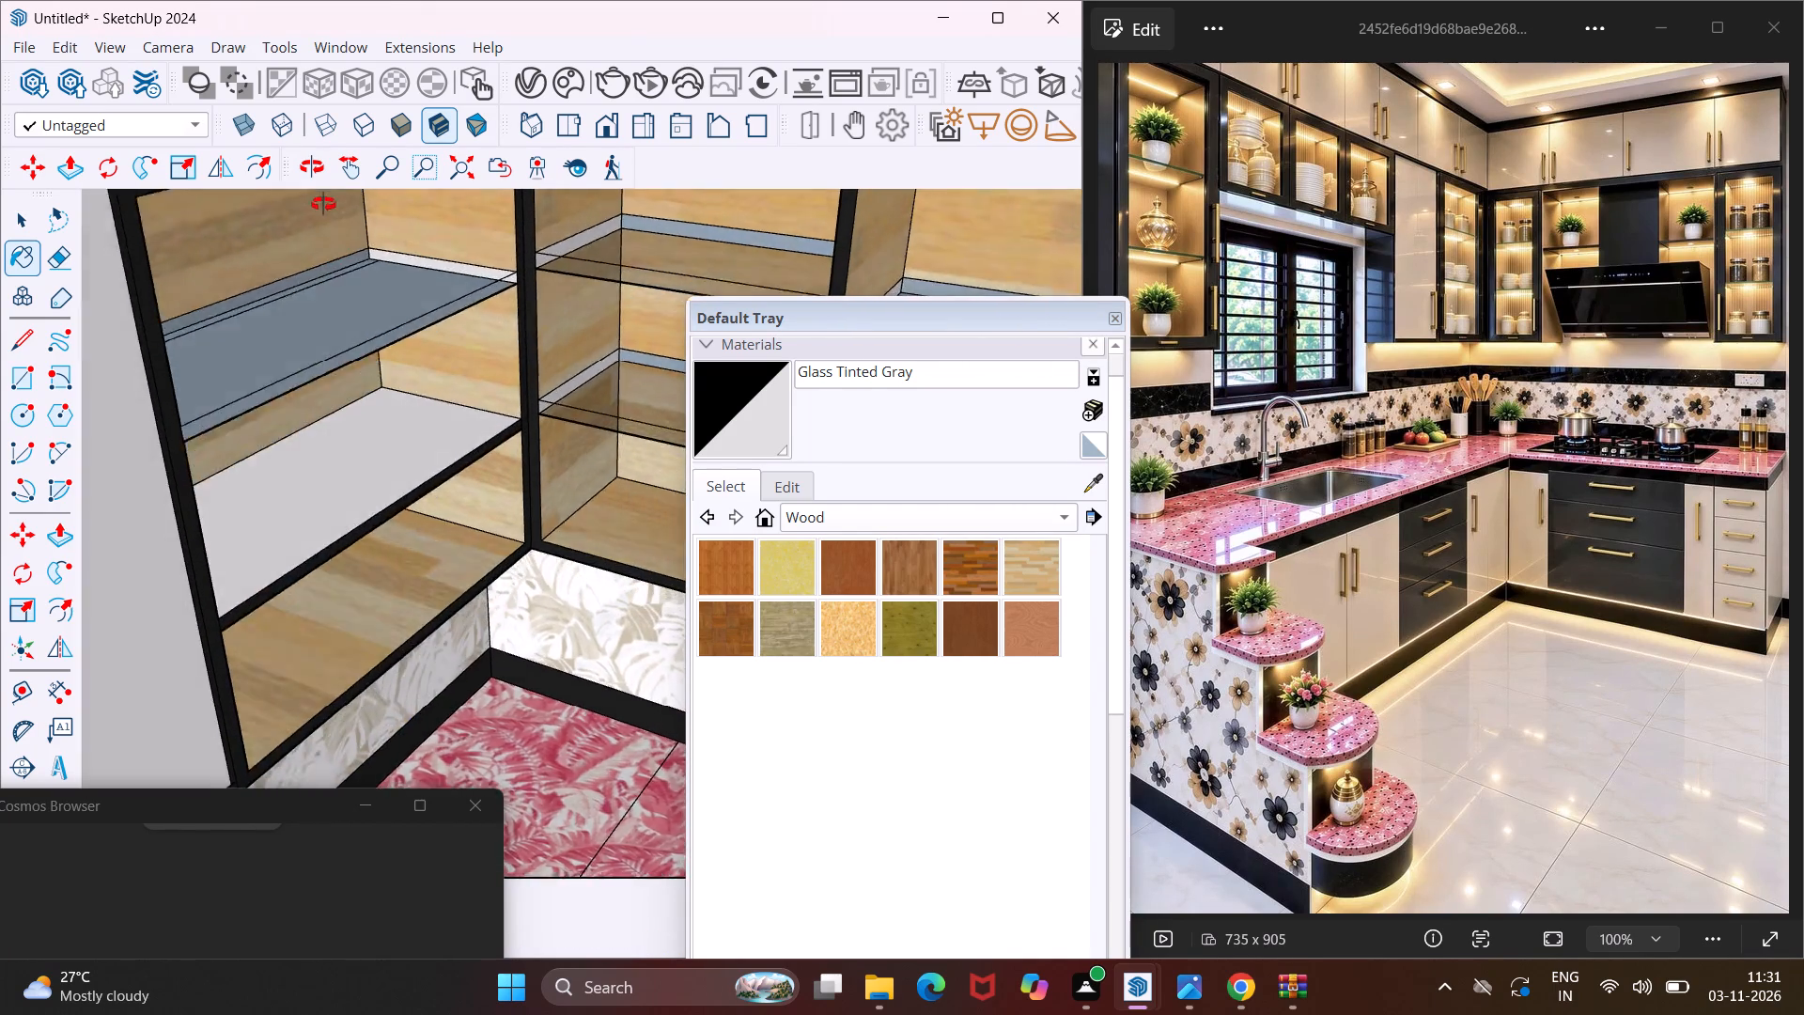
middle_click_drag(323, 204, 332, 121)
left_click(368, 440)
Paint the underside and back strip of the upper shelf in the adjoining wall's open unit with Glass Tinted Gray.
scroll(368, 440, "up", 1)
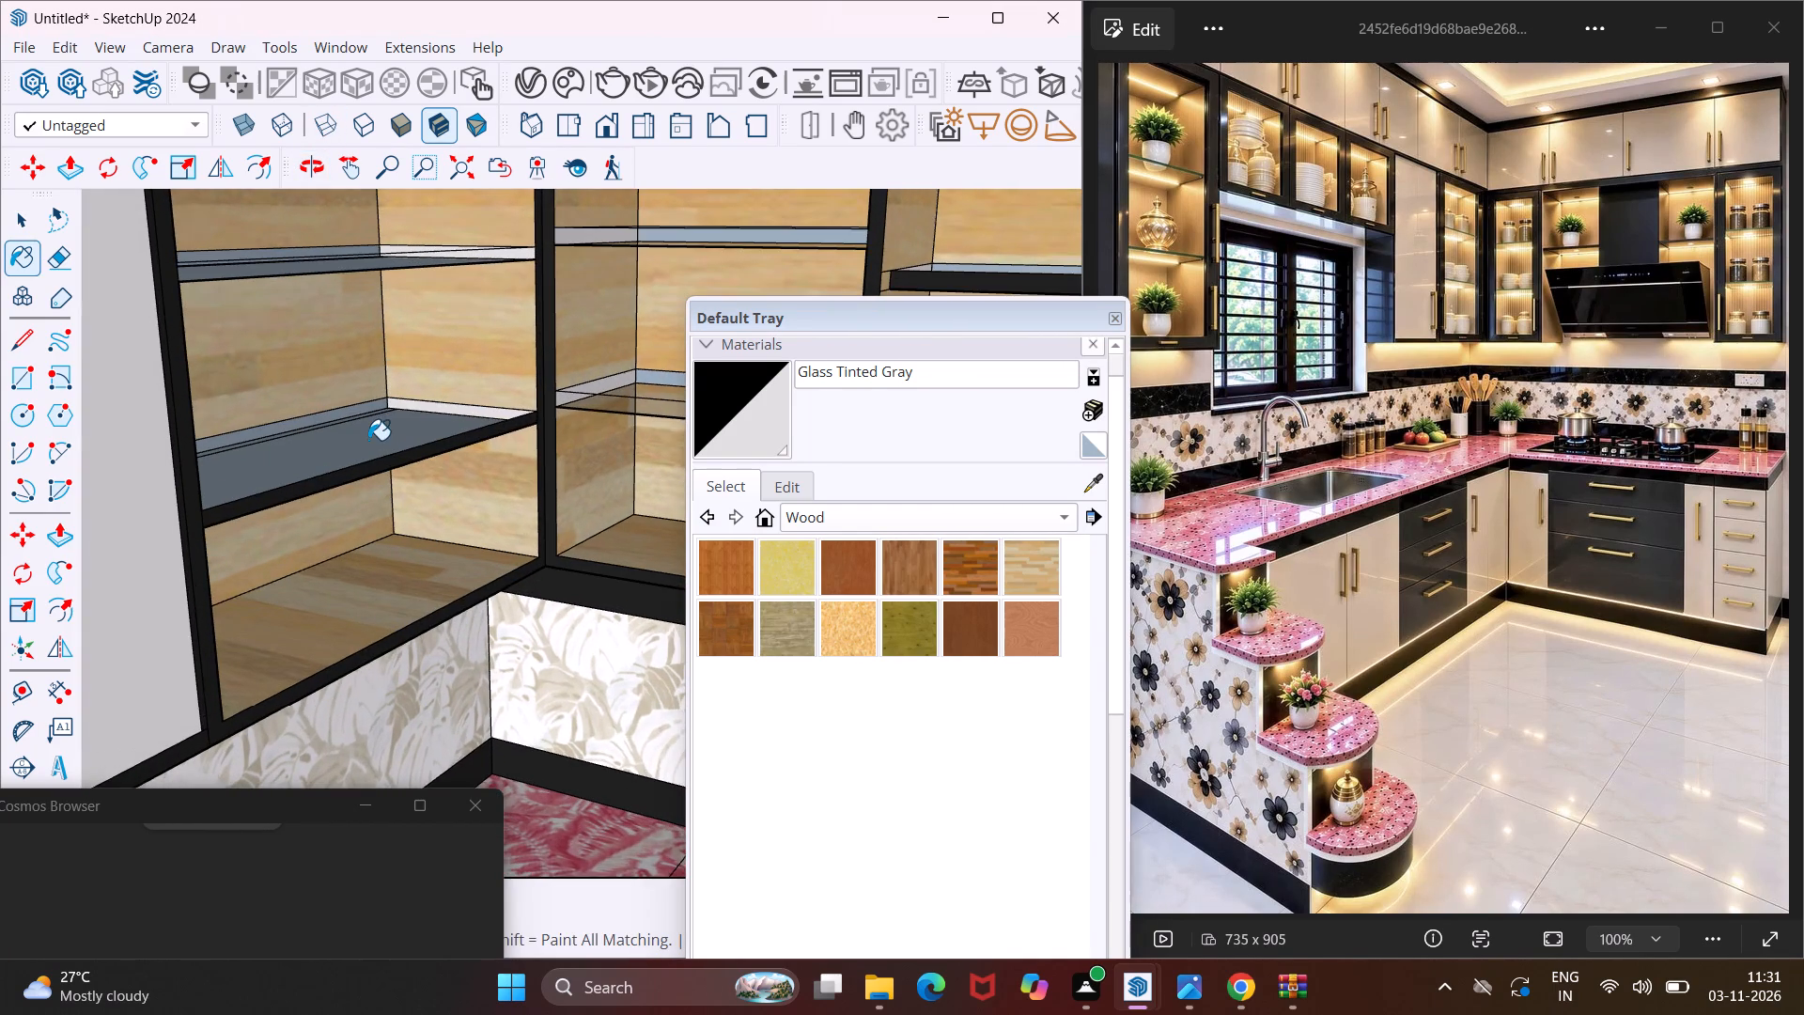
scroll(350, 303, "up", 3)
middle_click_drag(357, 232, 383, 133)
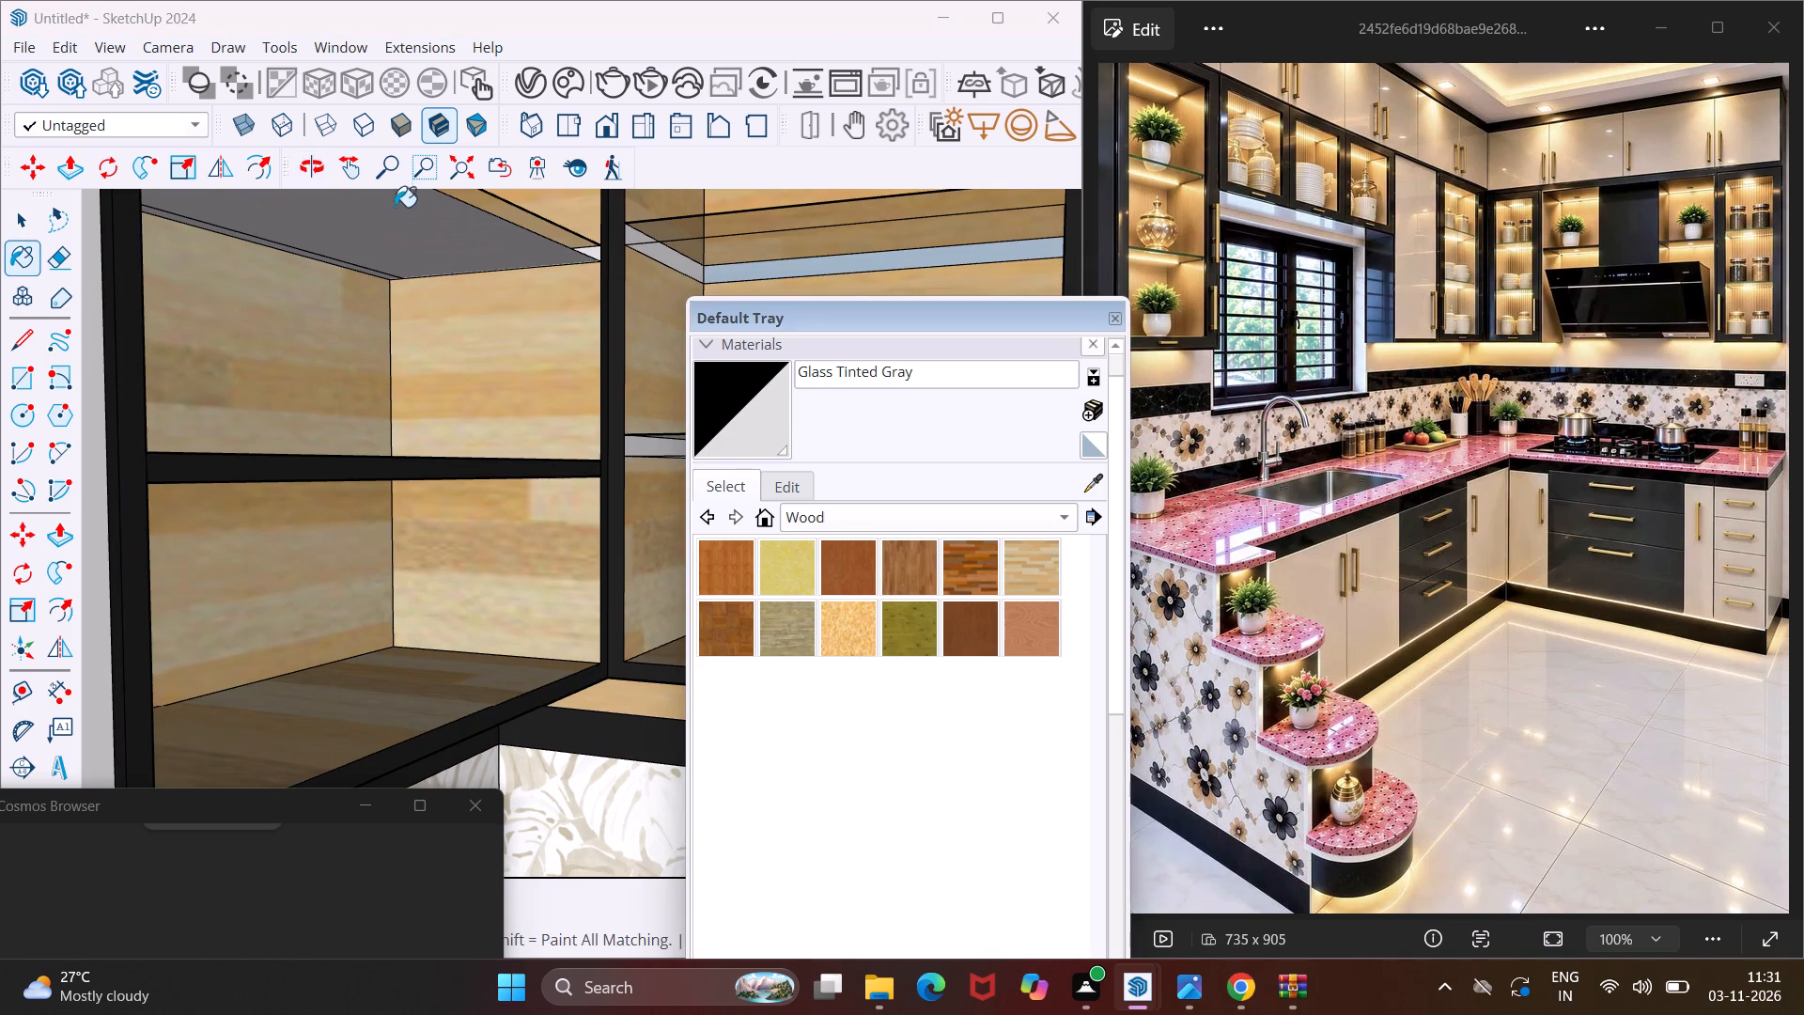
left_click(398, 216)
scroll(357, 276, "up", 7)
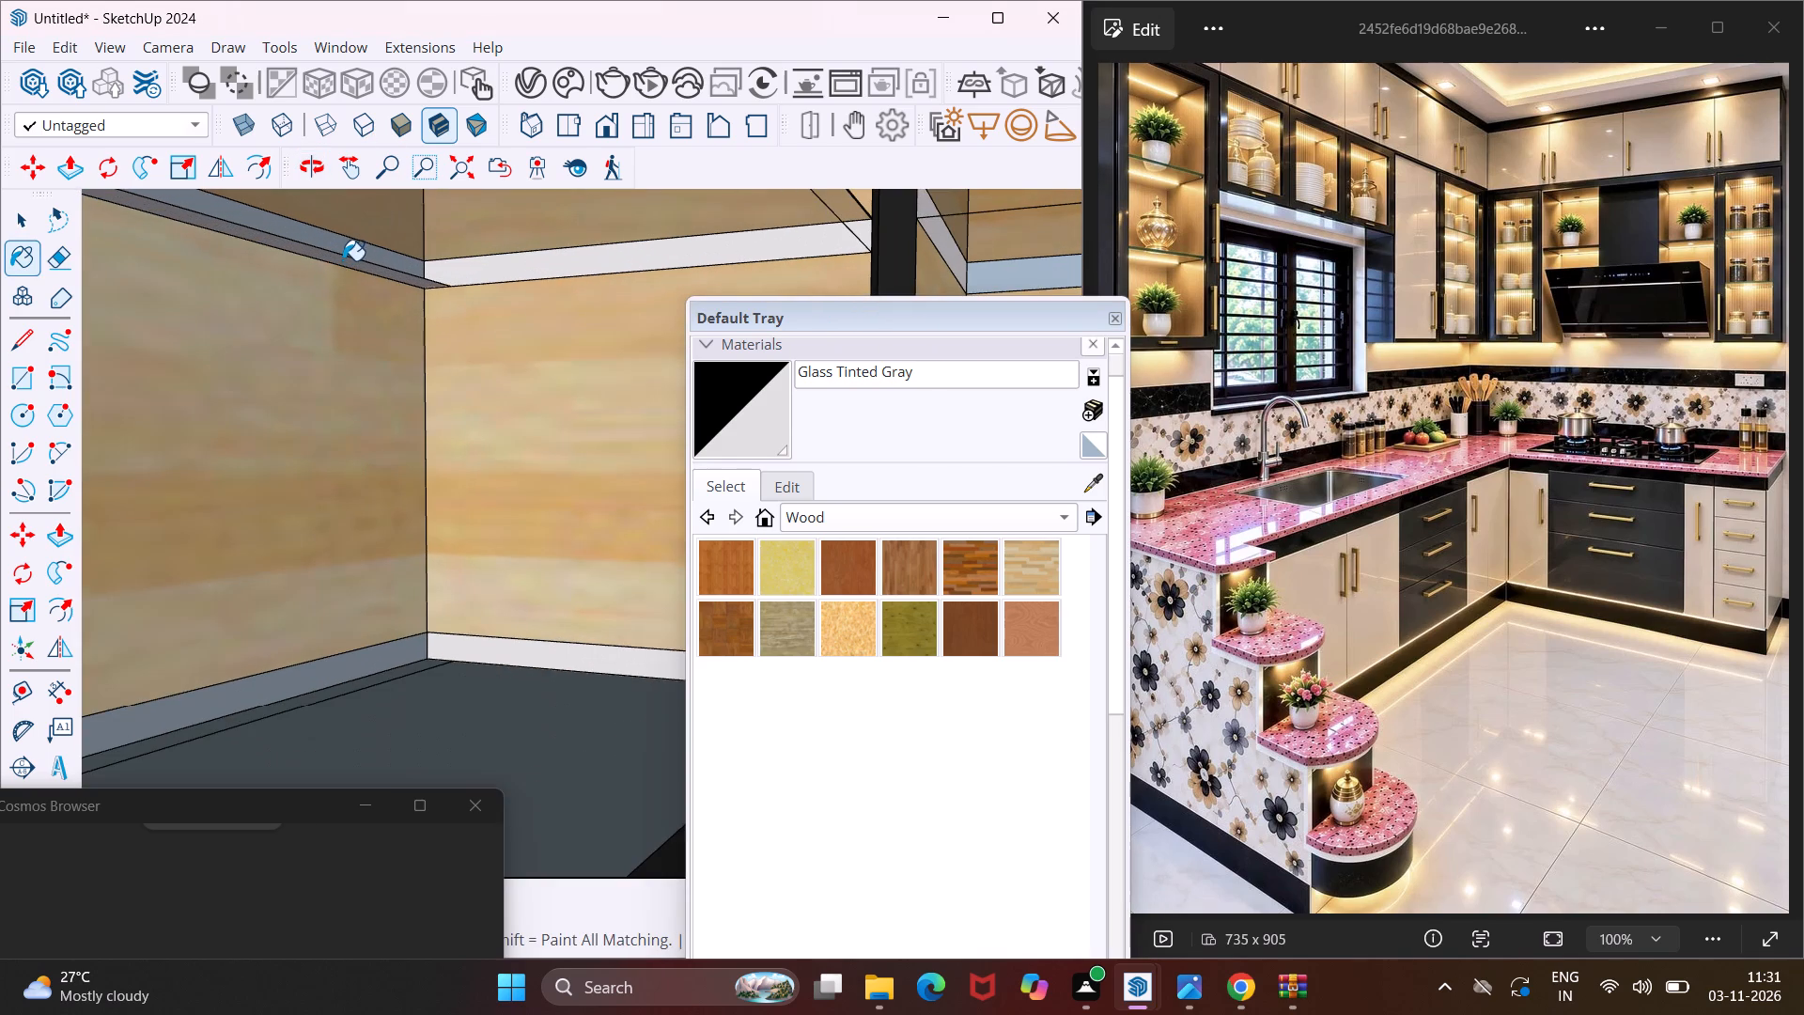
left_click(334, 258)
Paint the underside, front edge and back strip of the lower shelf in the adjoining wall's open unit with Glass Tinted Gray.
scroll(334, 258, "down", 9)
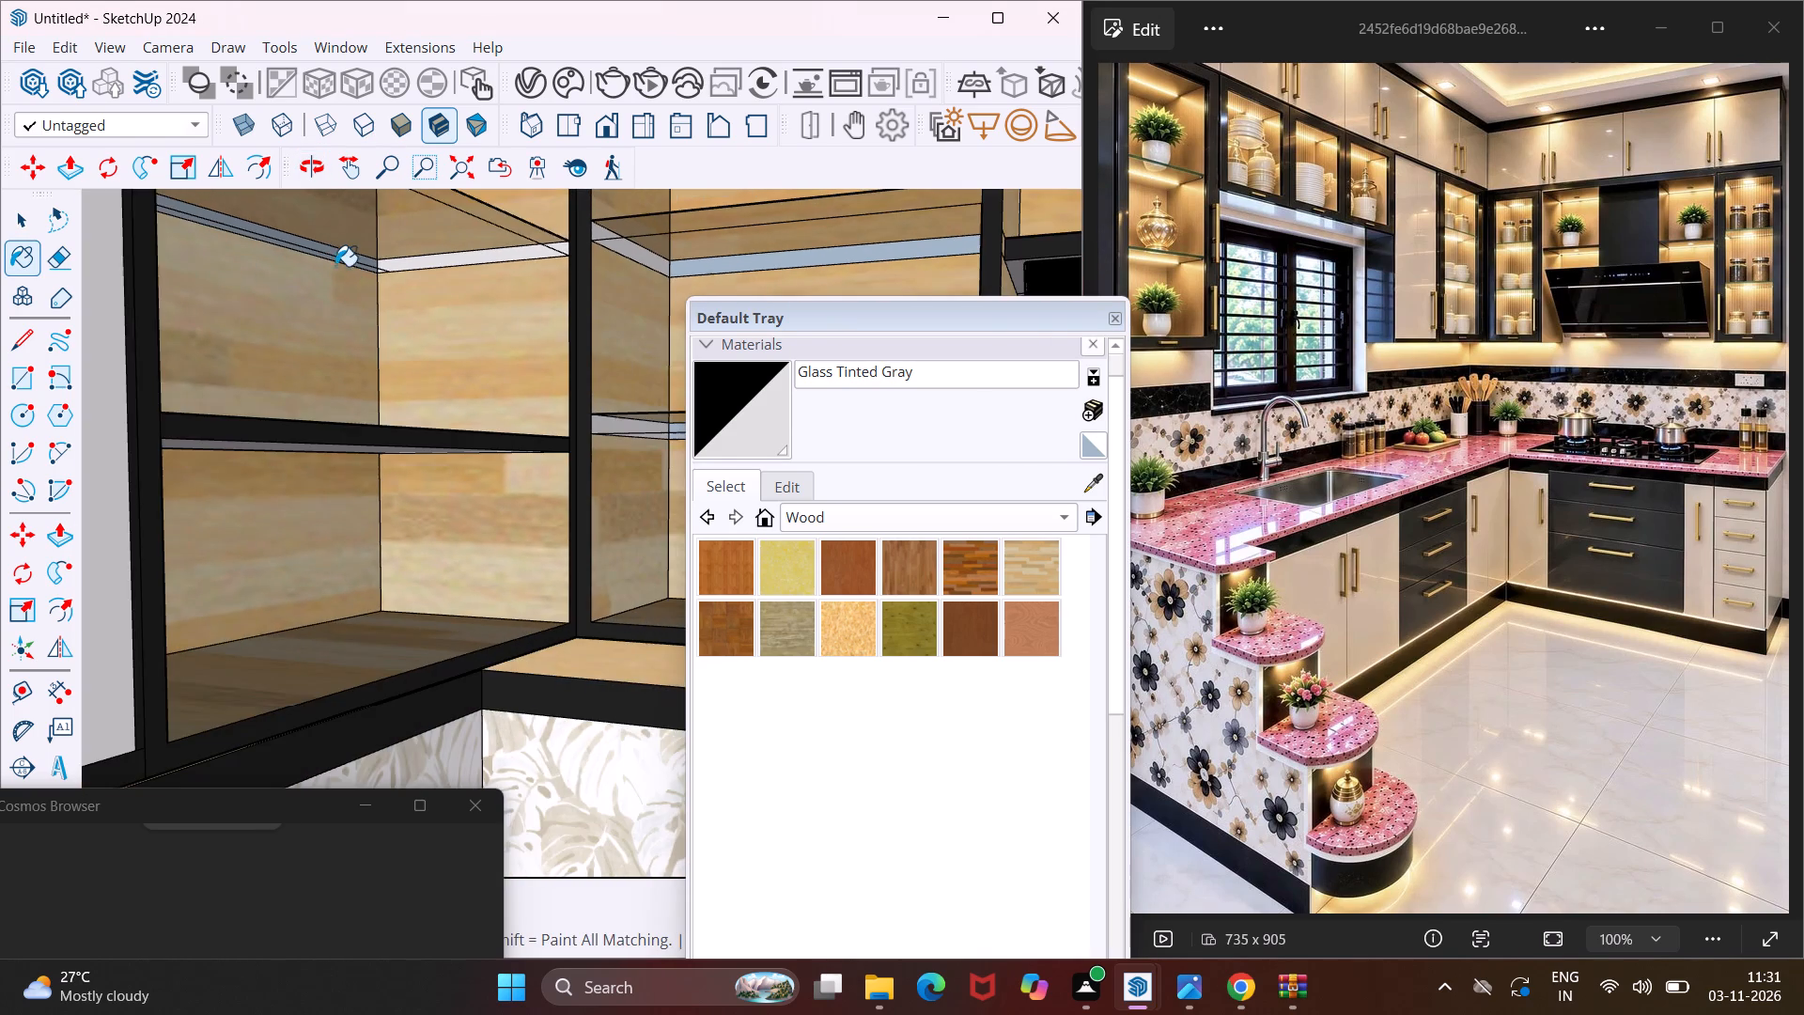
middle_click_drag(345, 434, 321, 354)
left_click(324, 376)
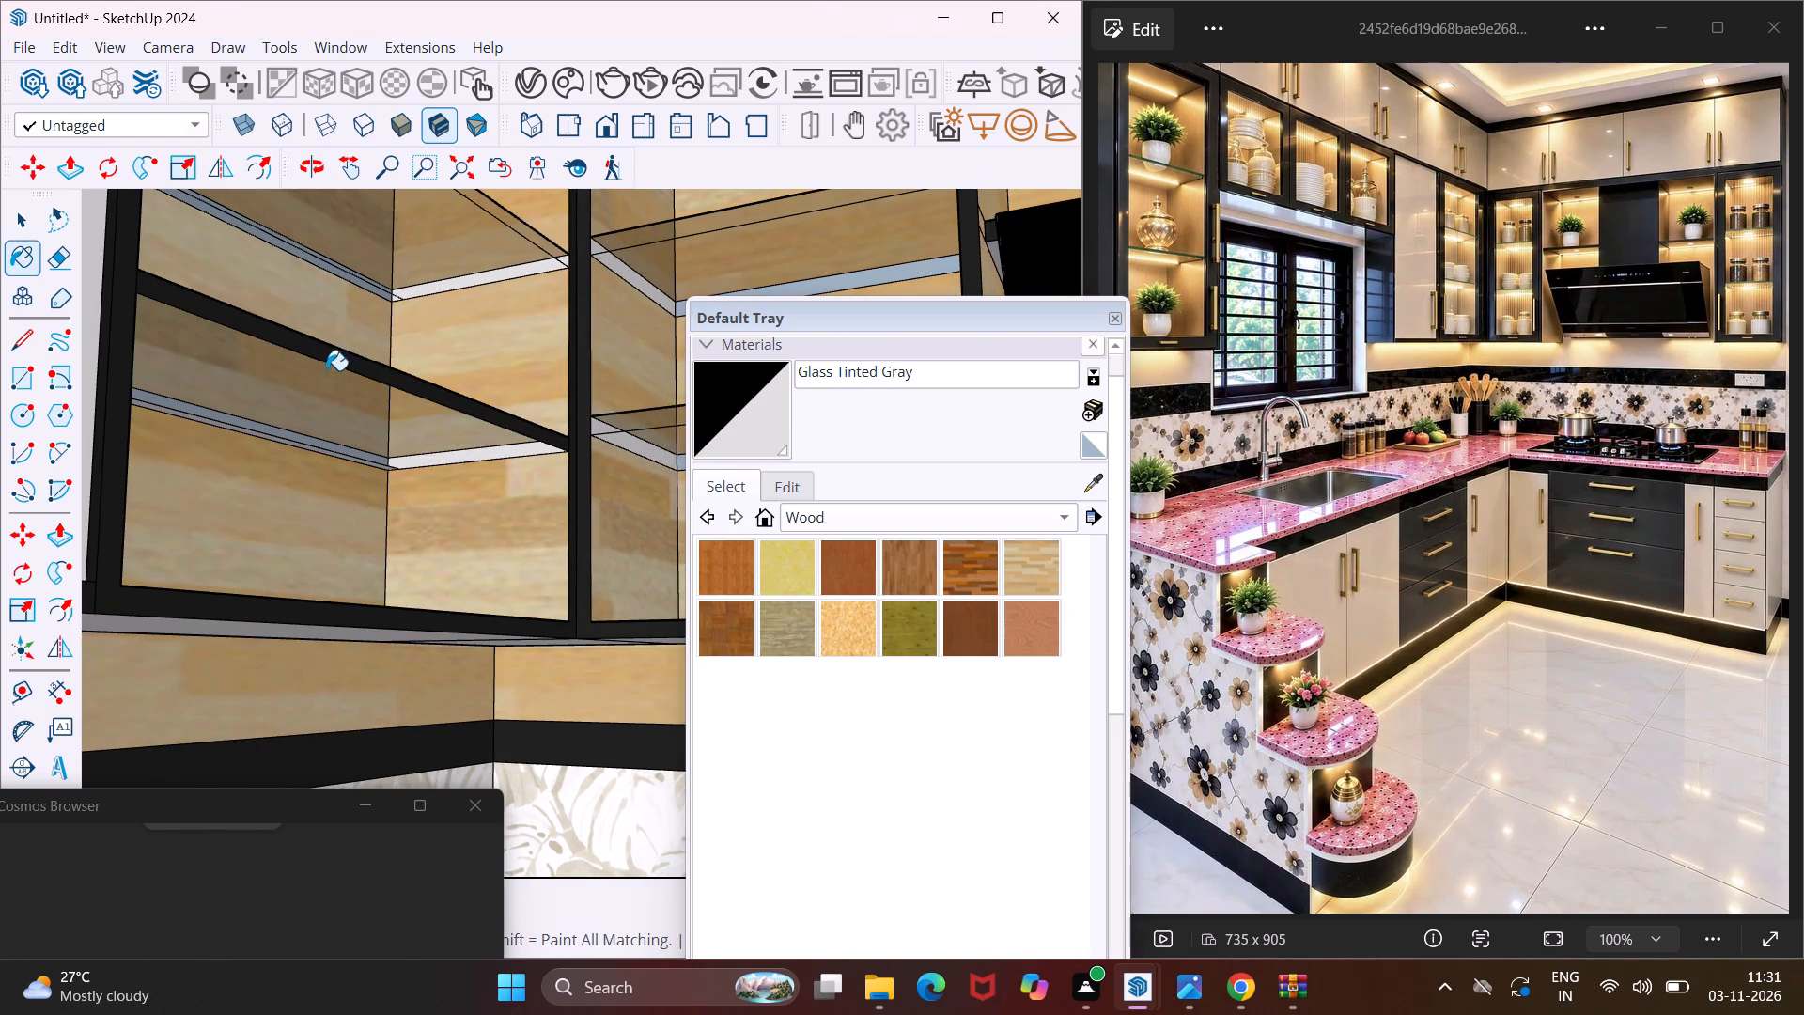
left_click(326, 349)
scroll(302, 423, "up", 8)
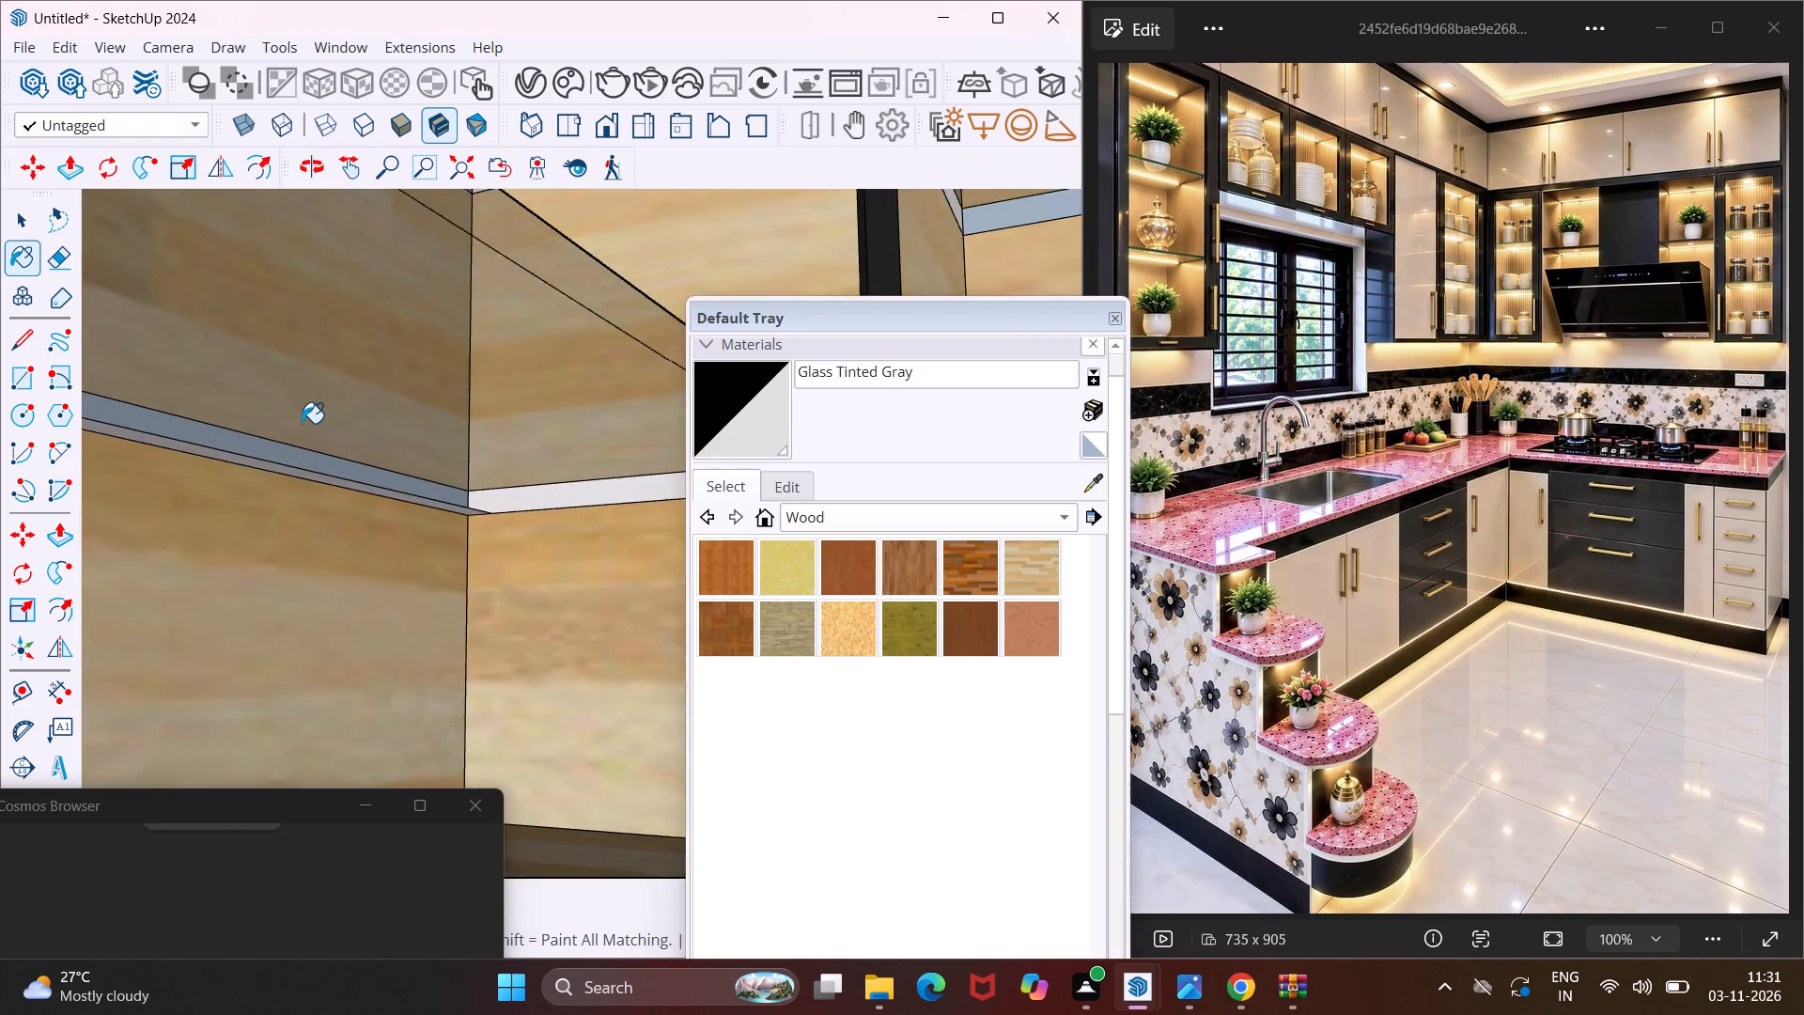
scroll(302, 423, "up", 5)
middle_click_drag(293, 439, 339, 372)
scroll(326, 412, "up", 2)
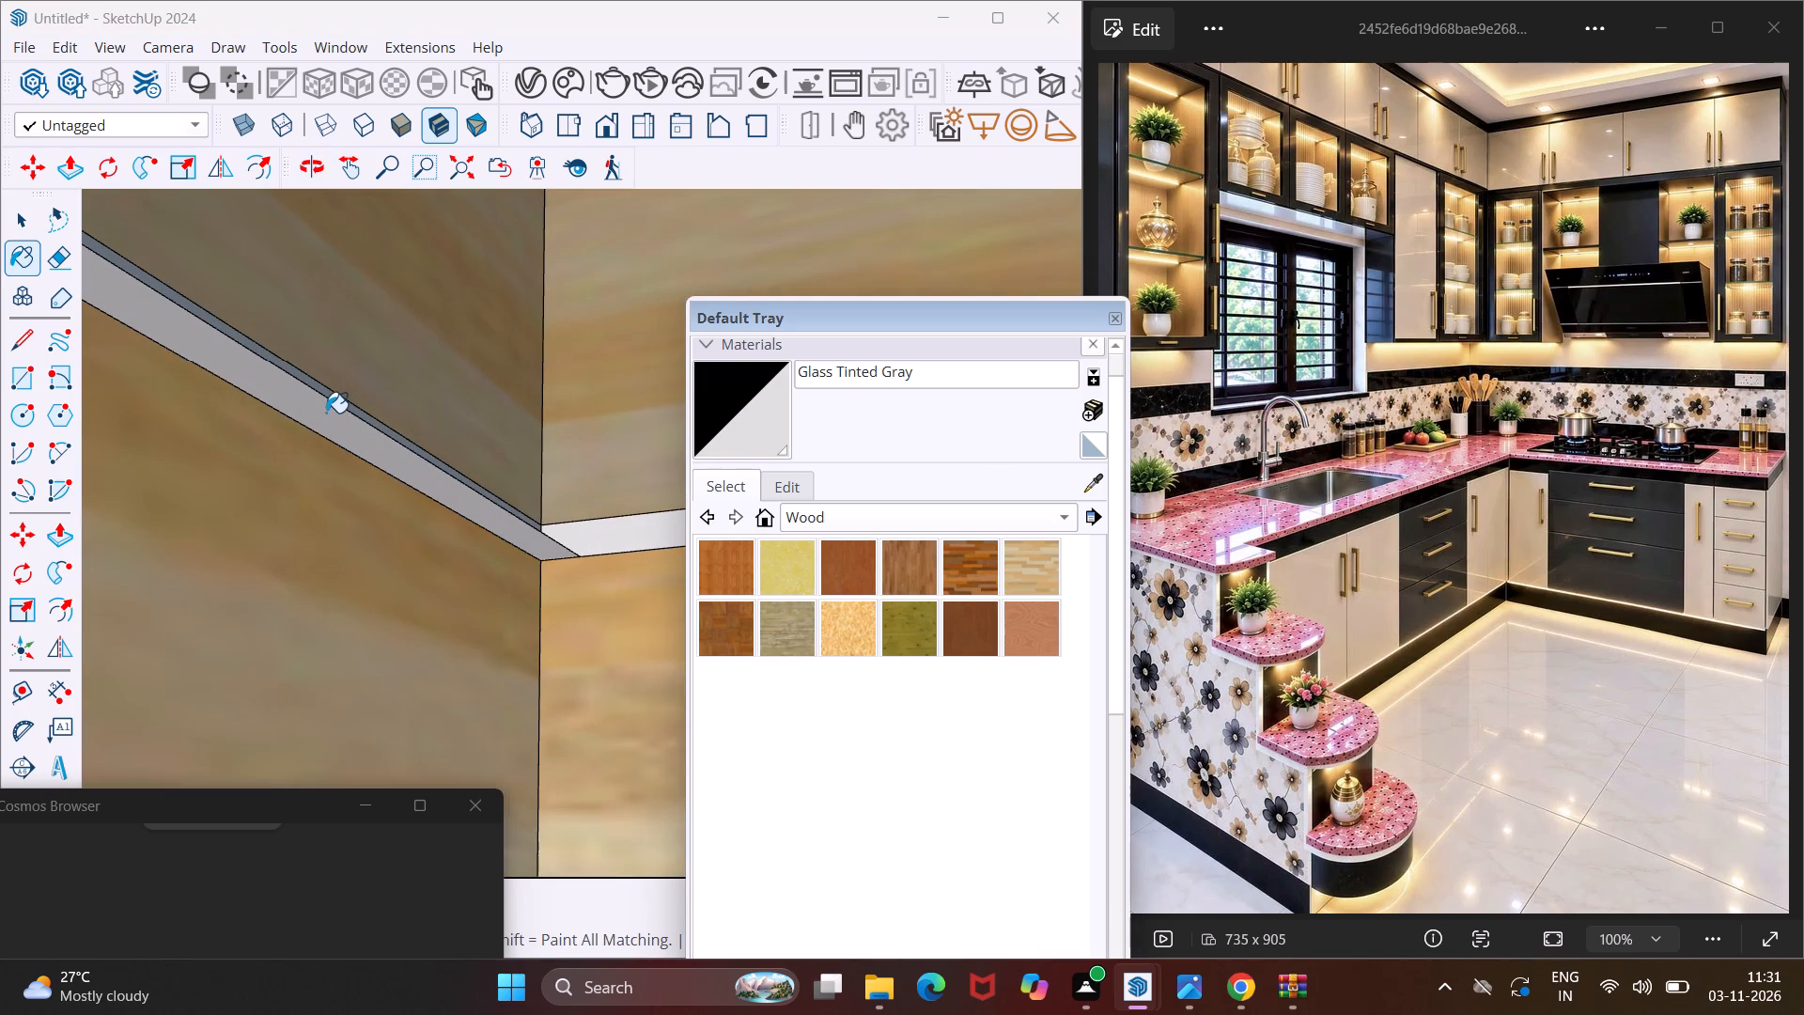
left_click(326, 413)
middle_click_drag(396, 341, 215, 579)
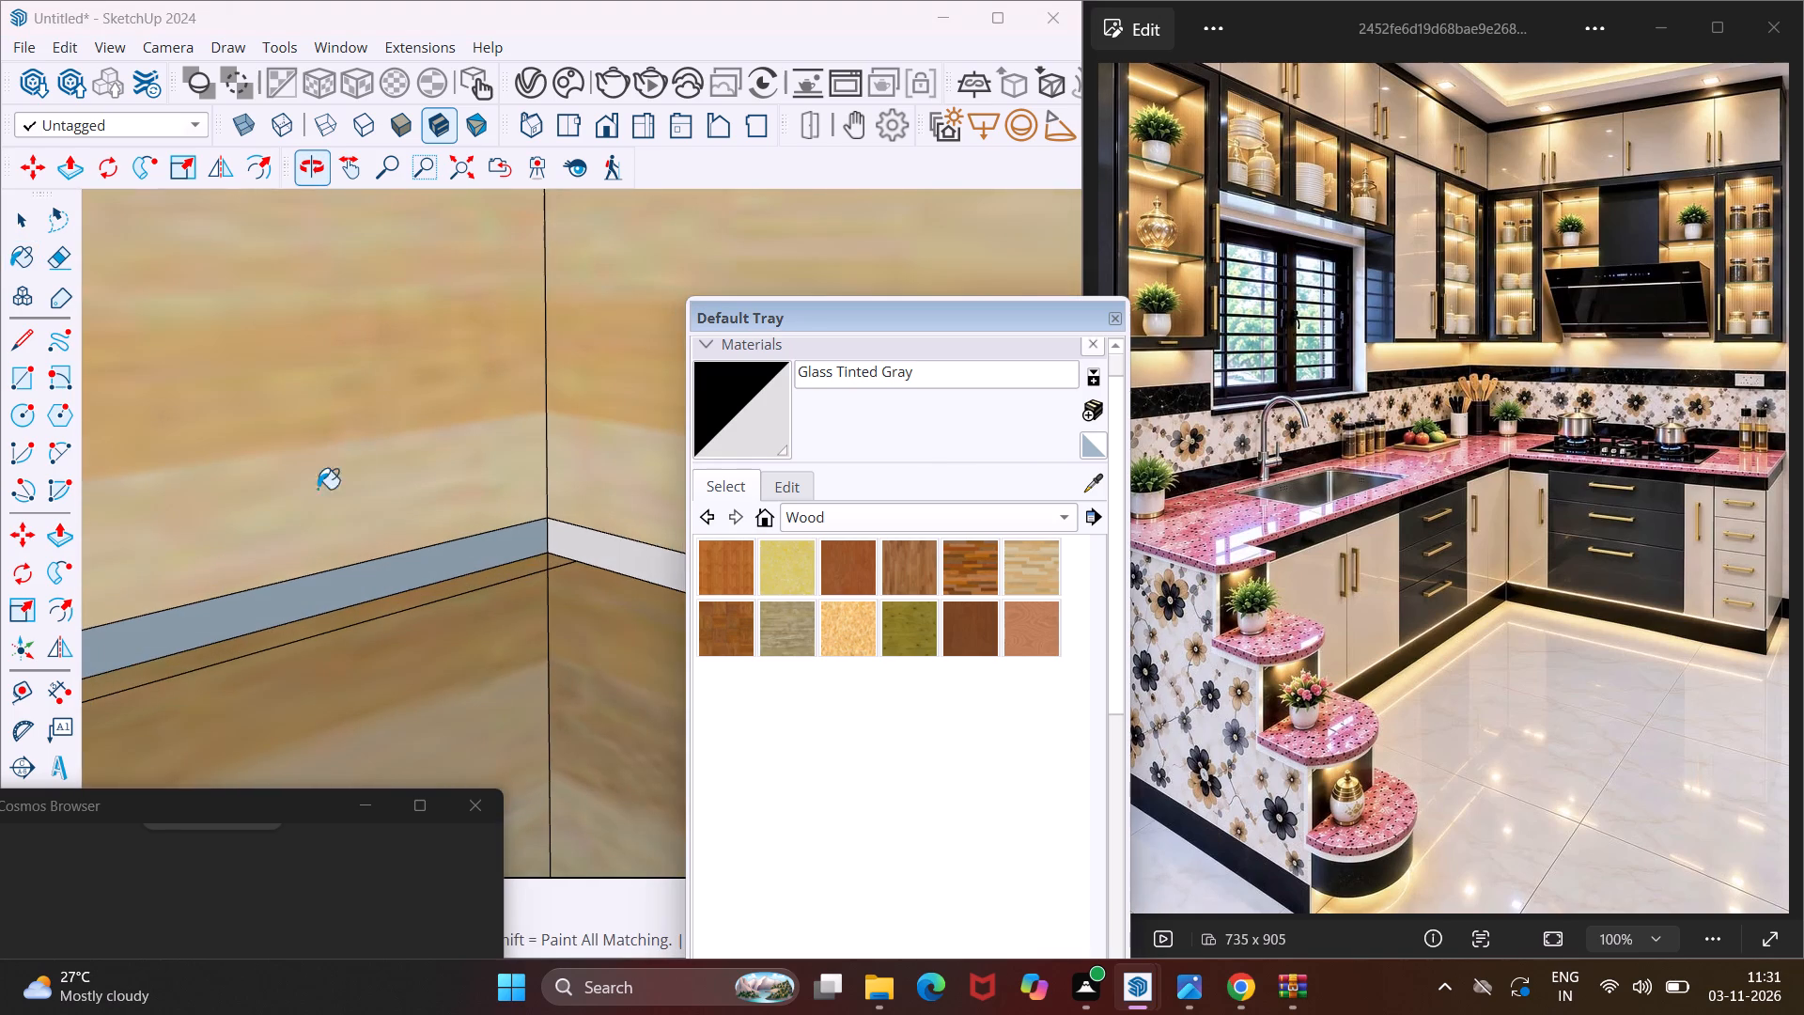
Search the Chaos Cosmos material library for glass.
scroll(413, 399, "down", 15)
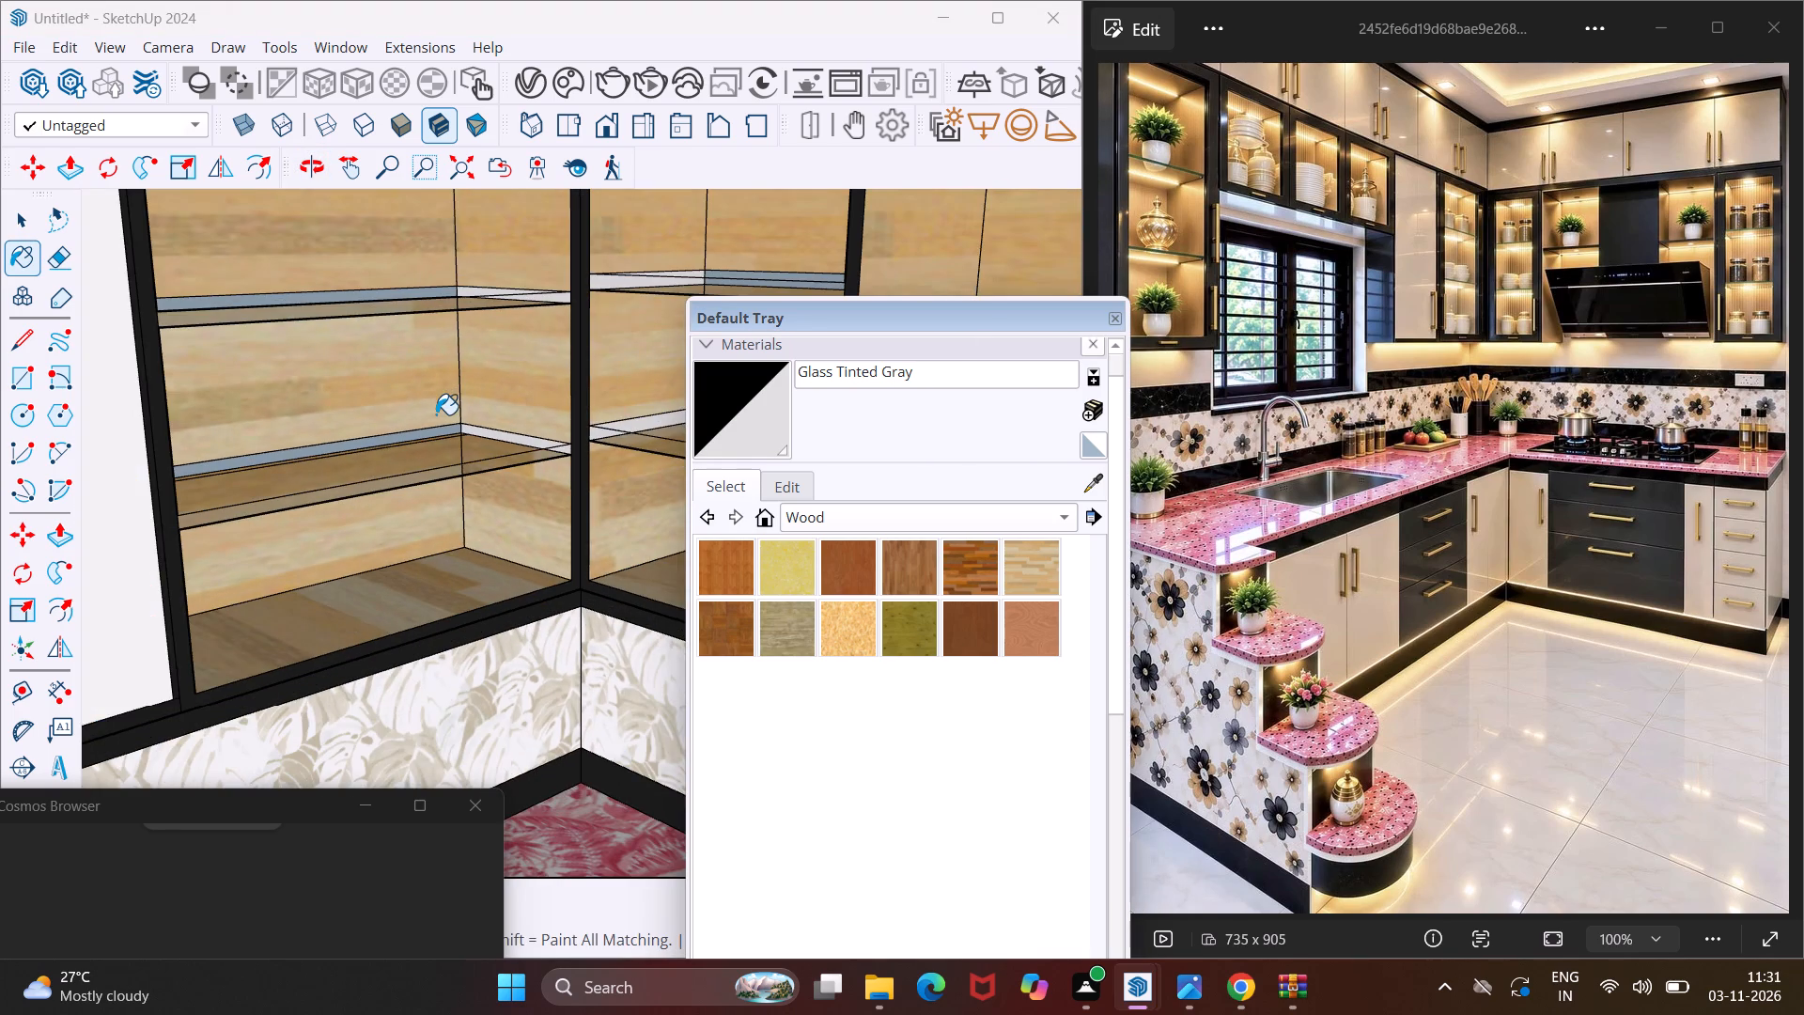
middle_click_drag(436, 414, 611, 472)
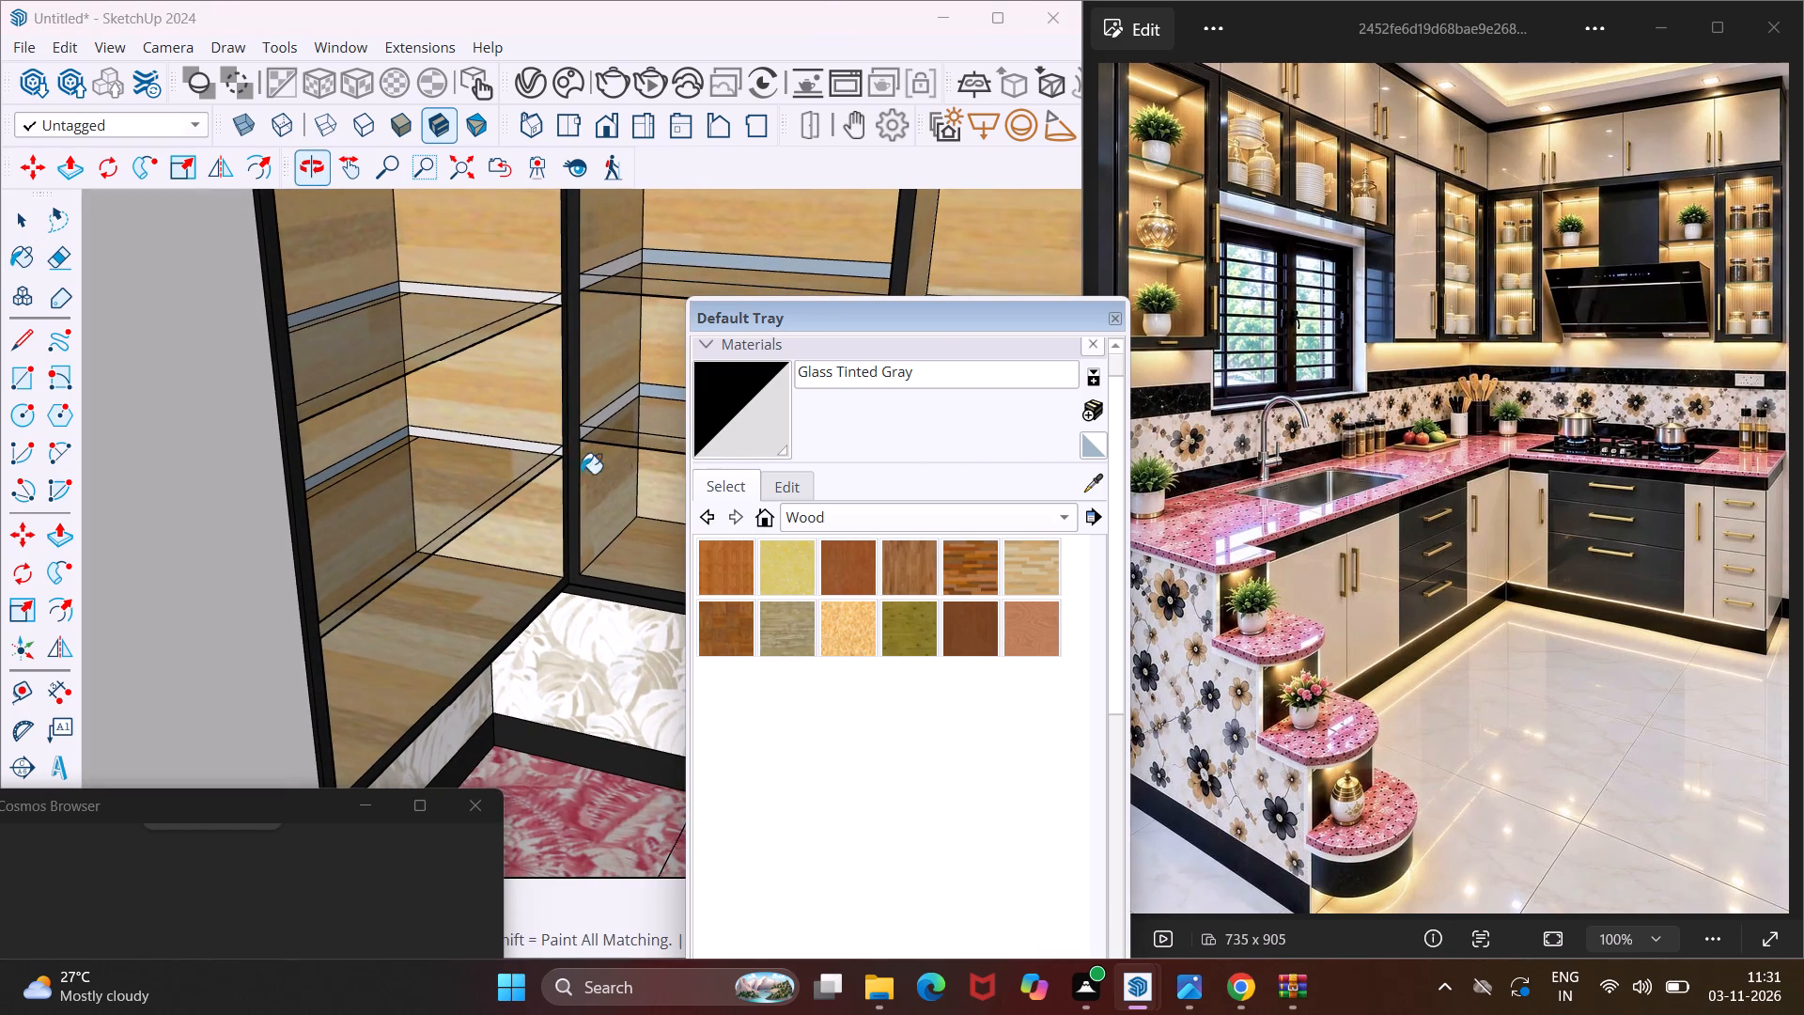
scroll(478, 501, "down", 3)
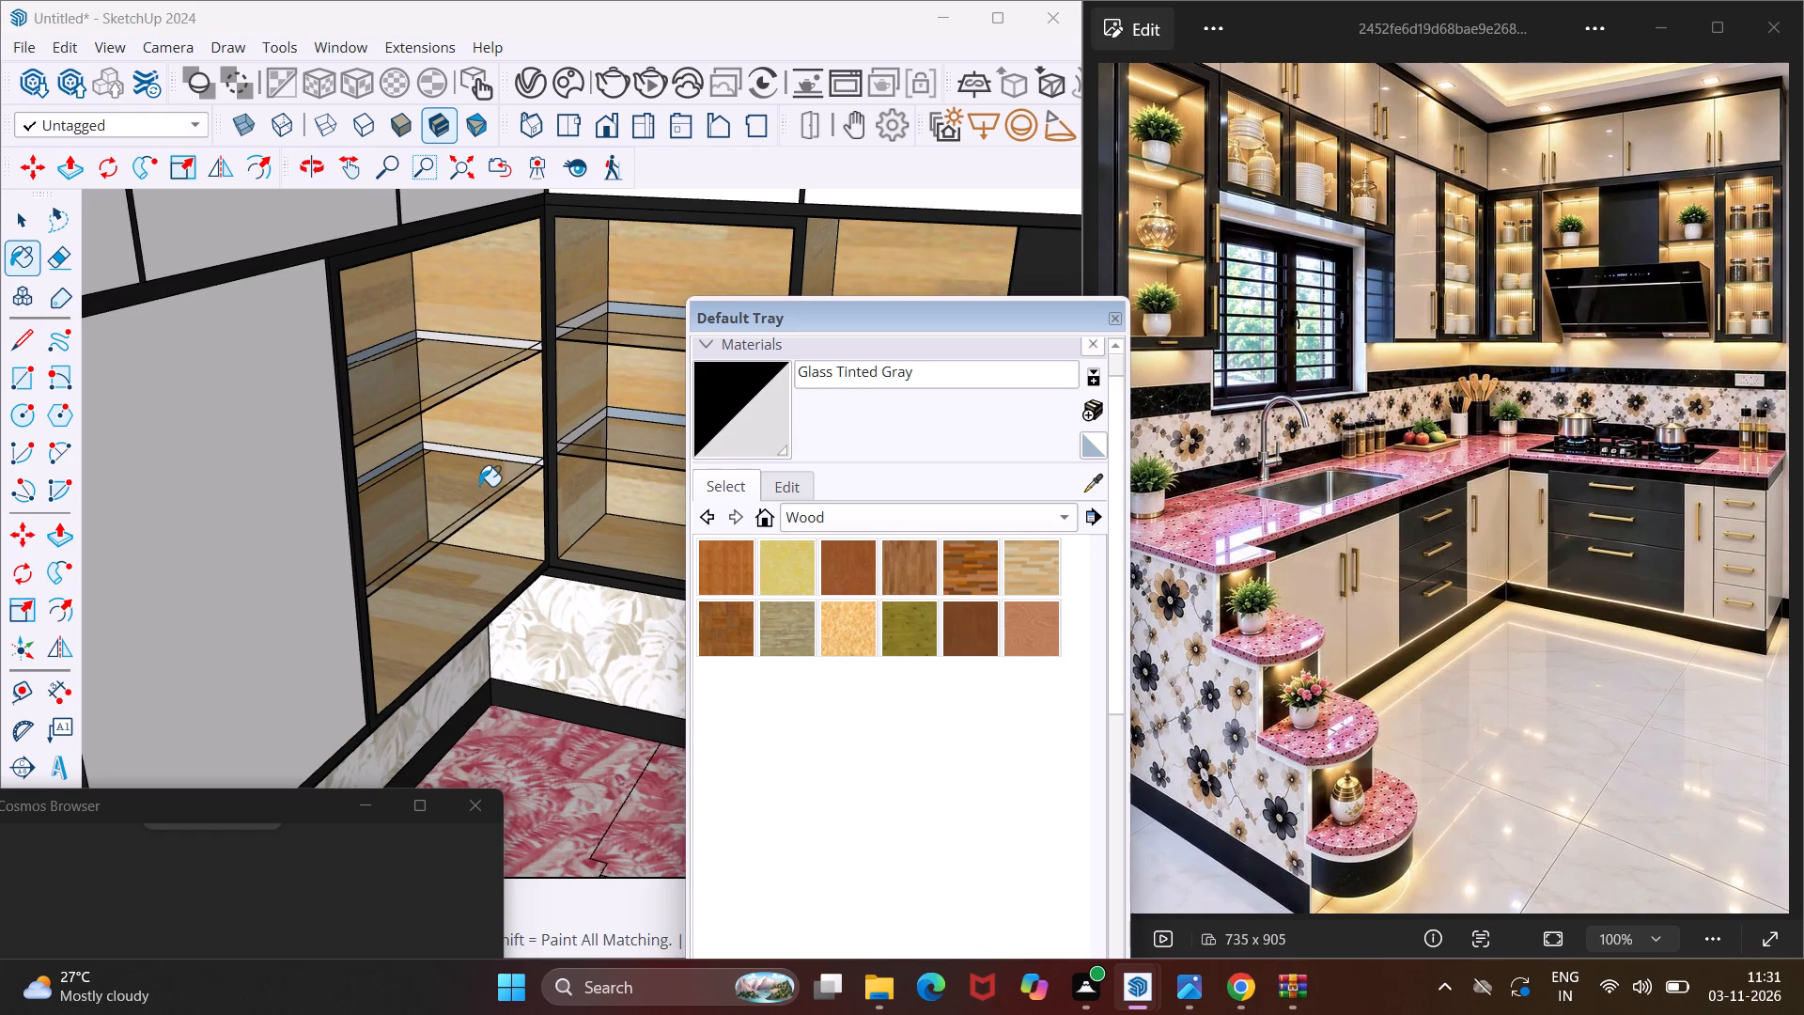
left_click(531, 86)
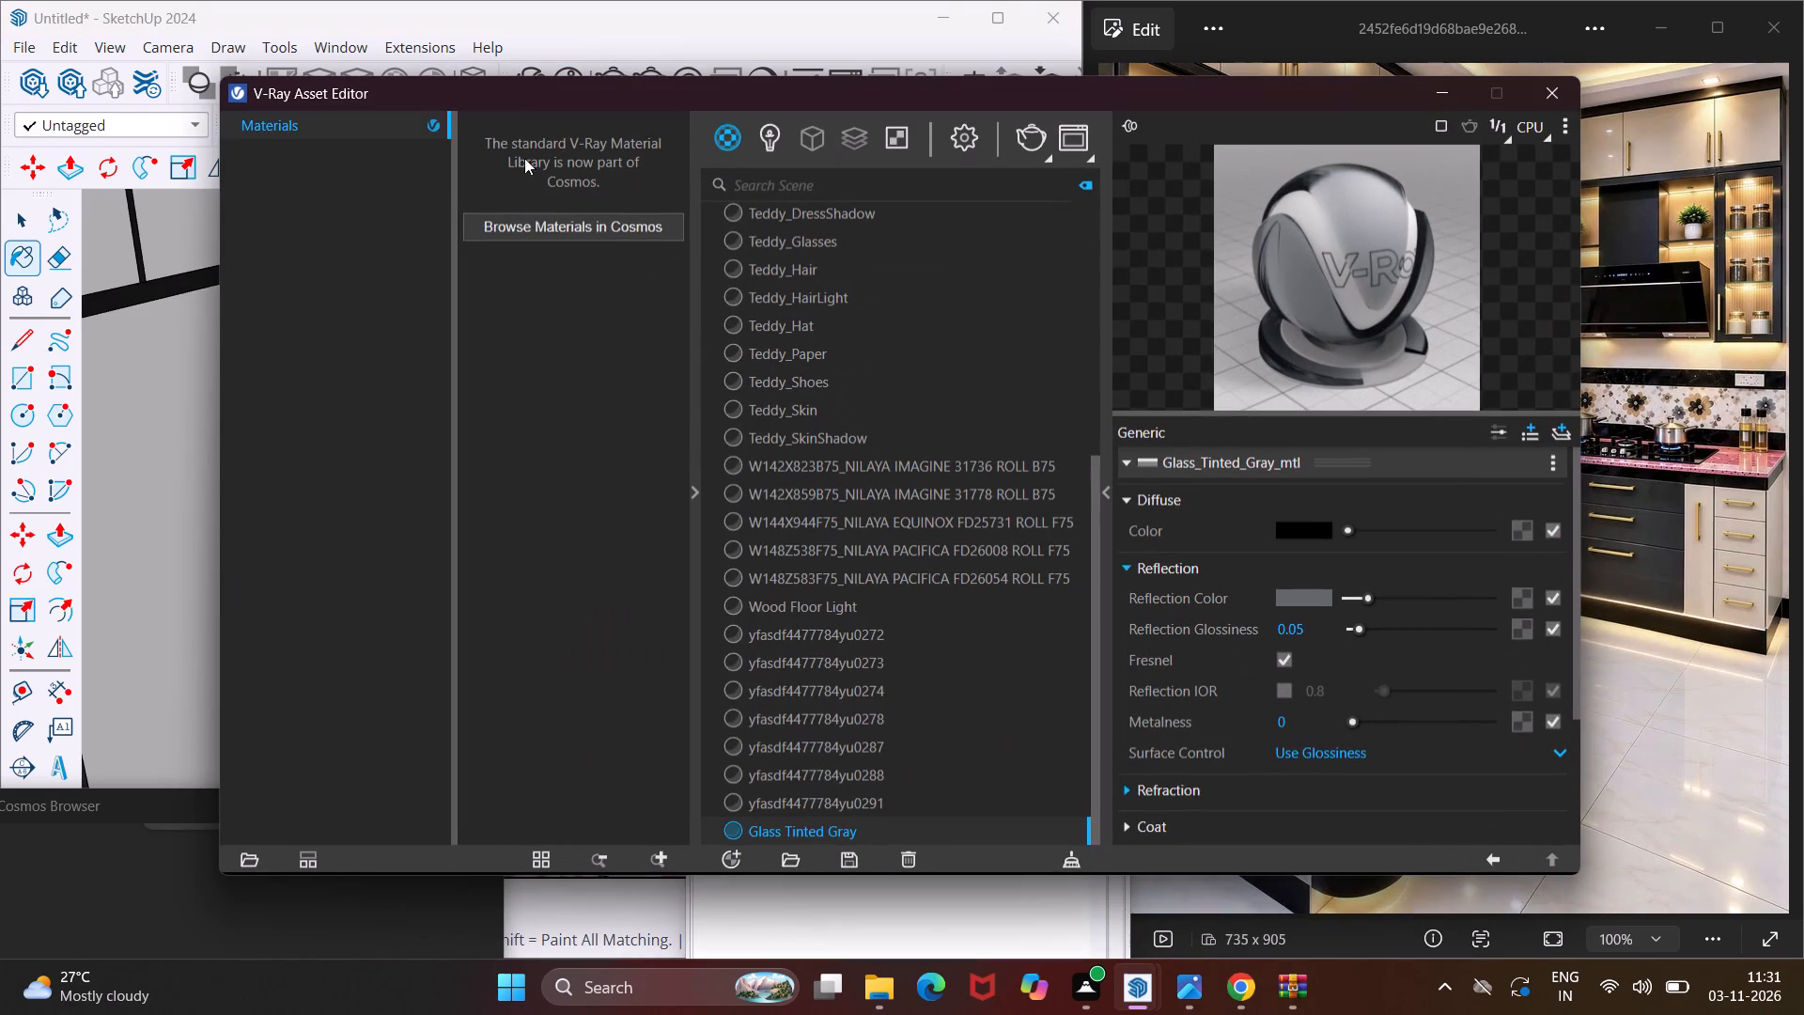
left_click_drag(182, 810, 225, 623)
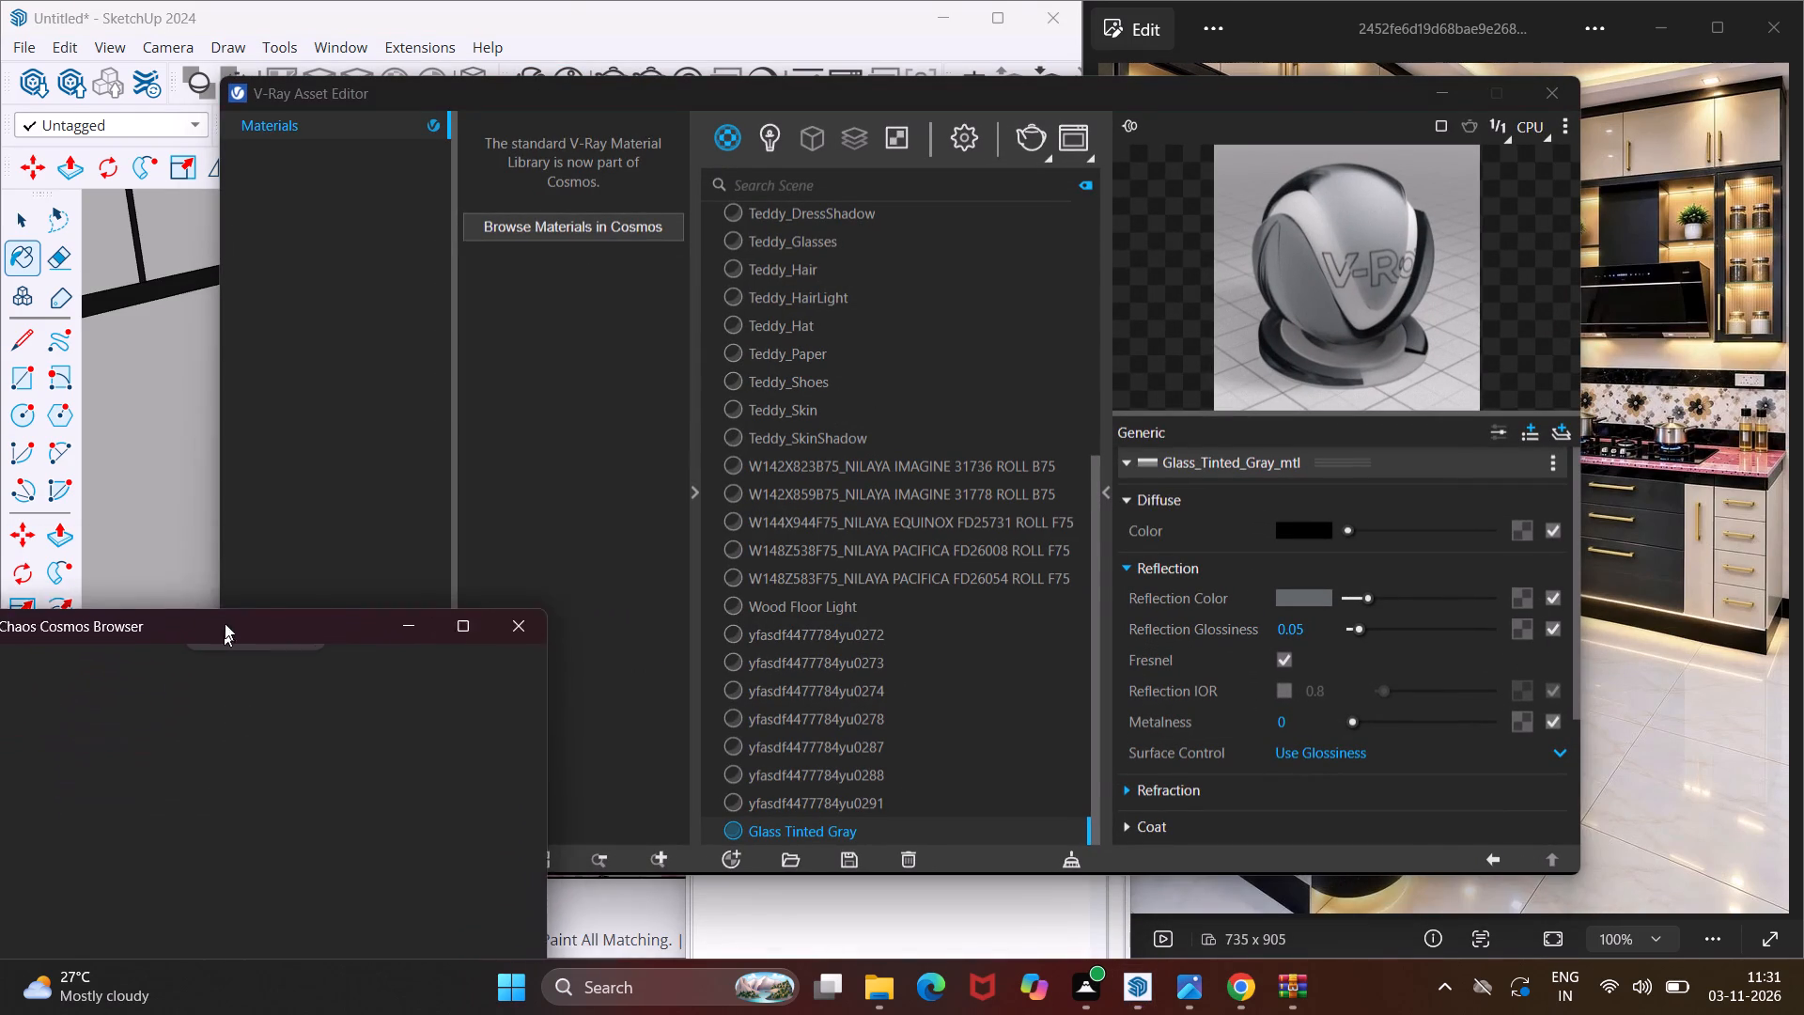
left_click_drag(225, 623, 294, 257)
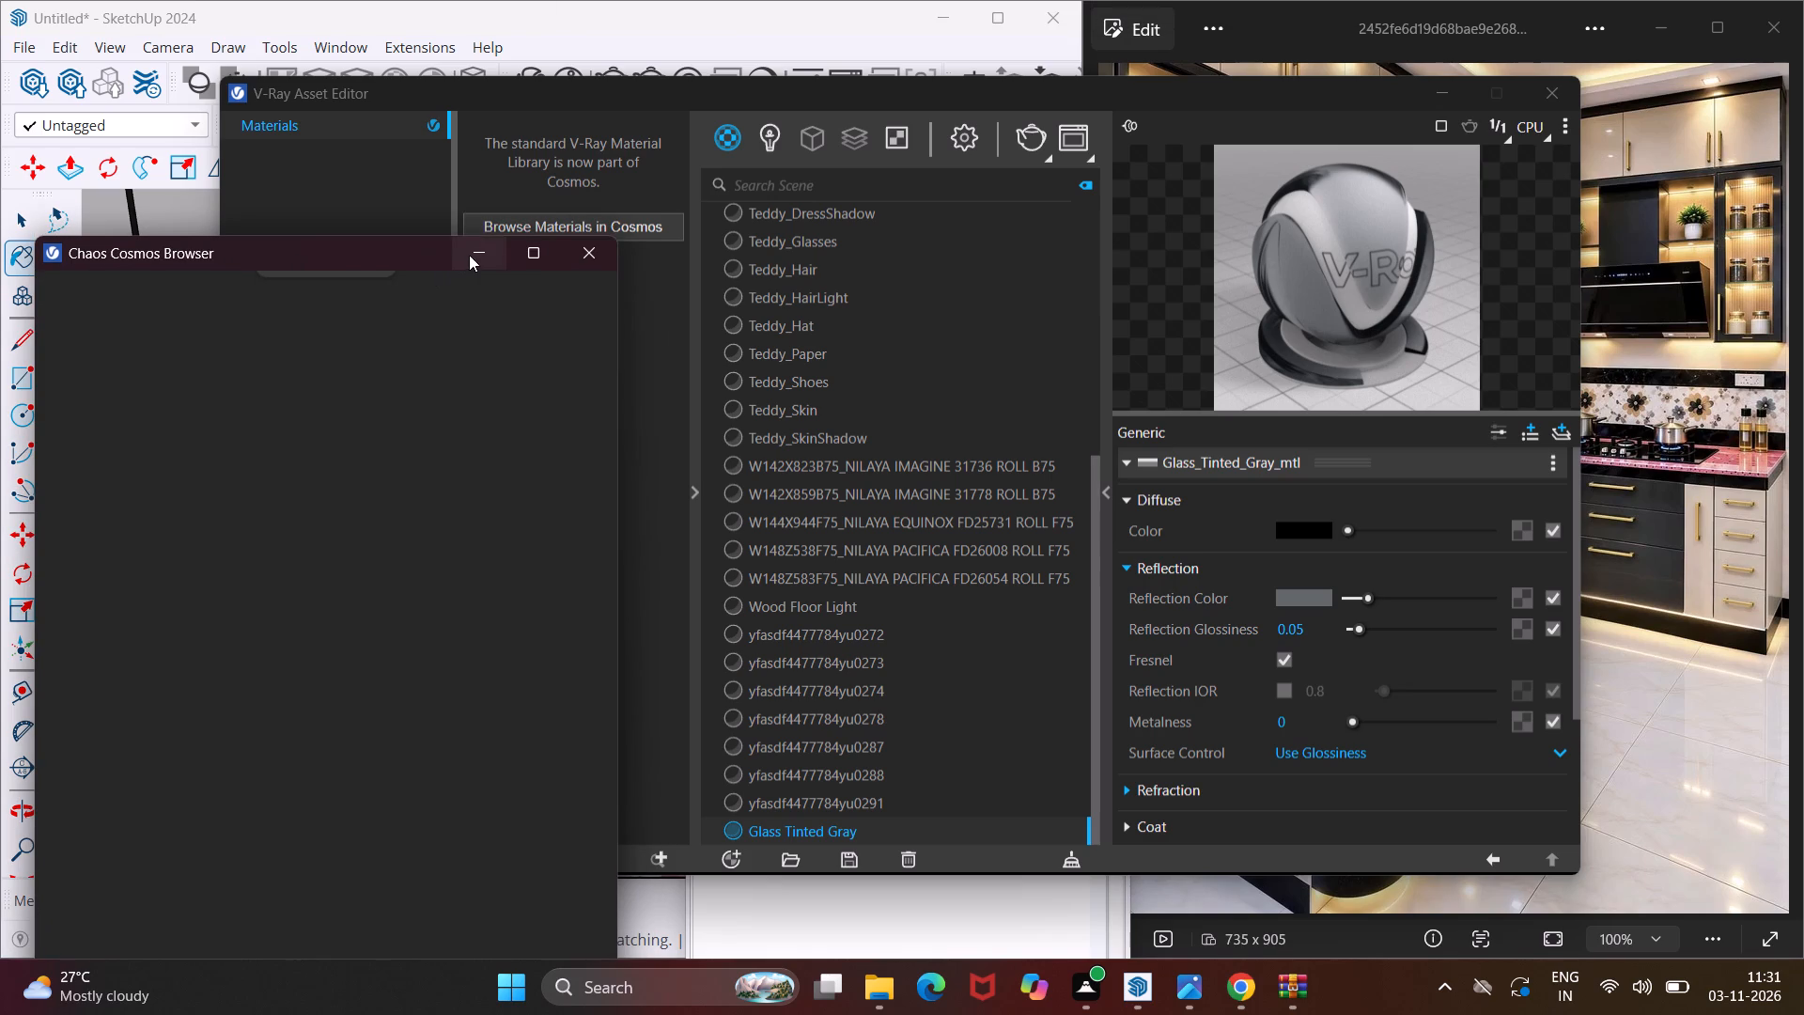
left_click(469, 255)
left_click(552, 226)
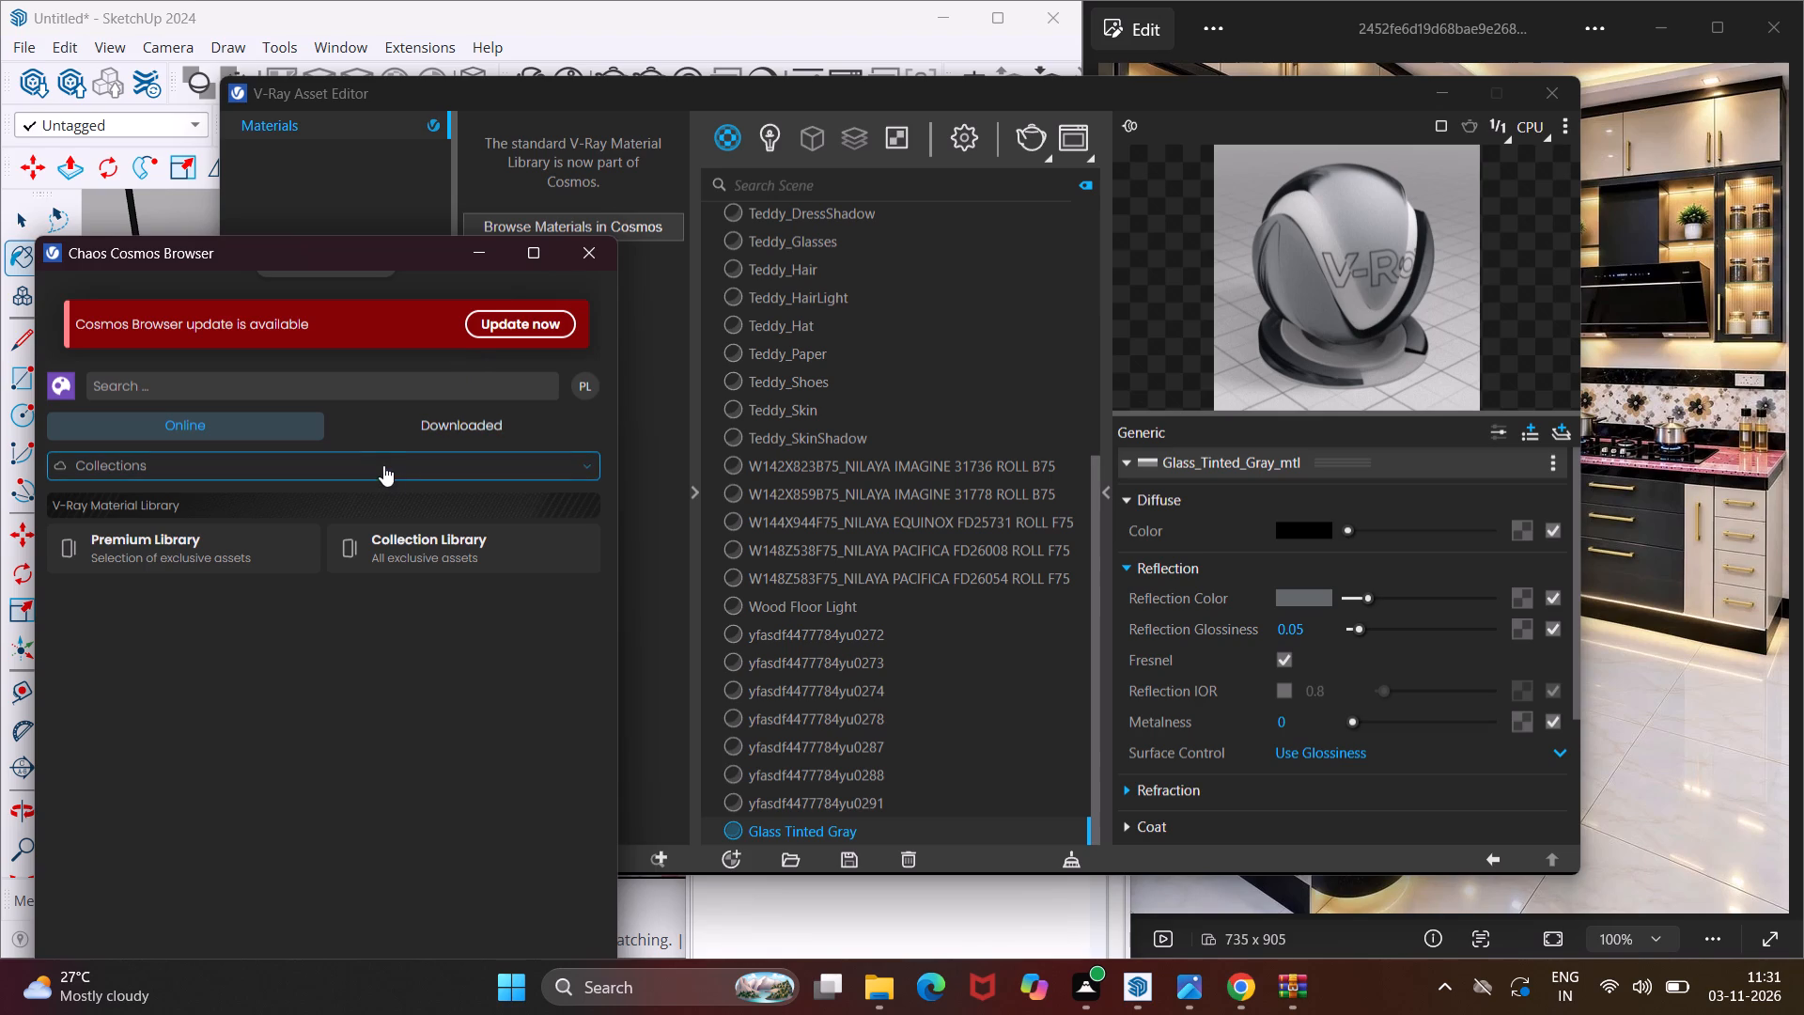
left_click(360, 390)
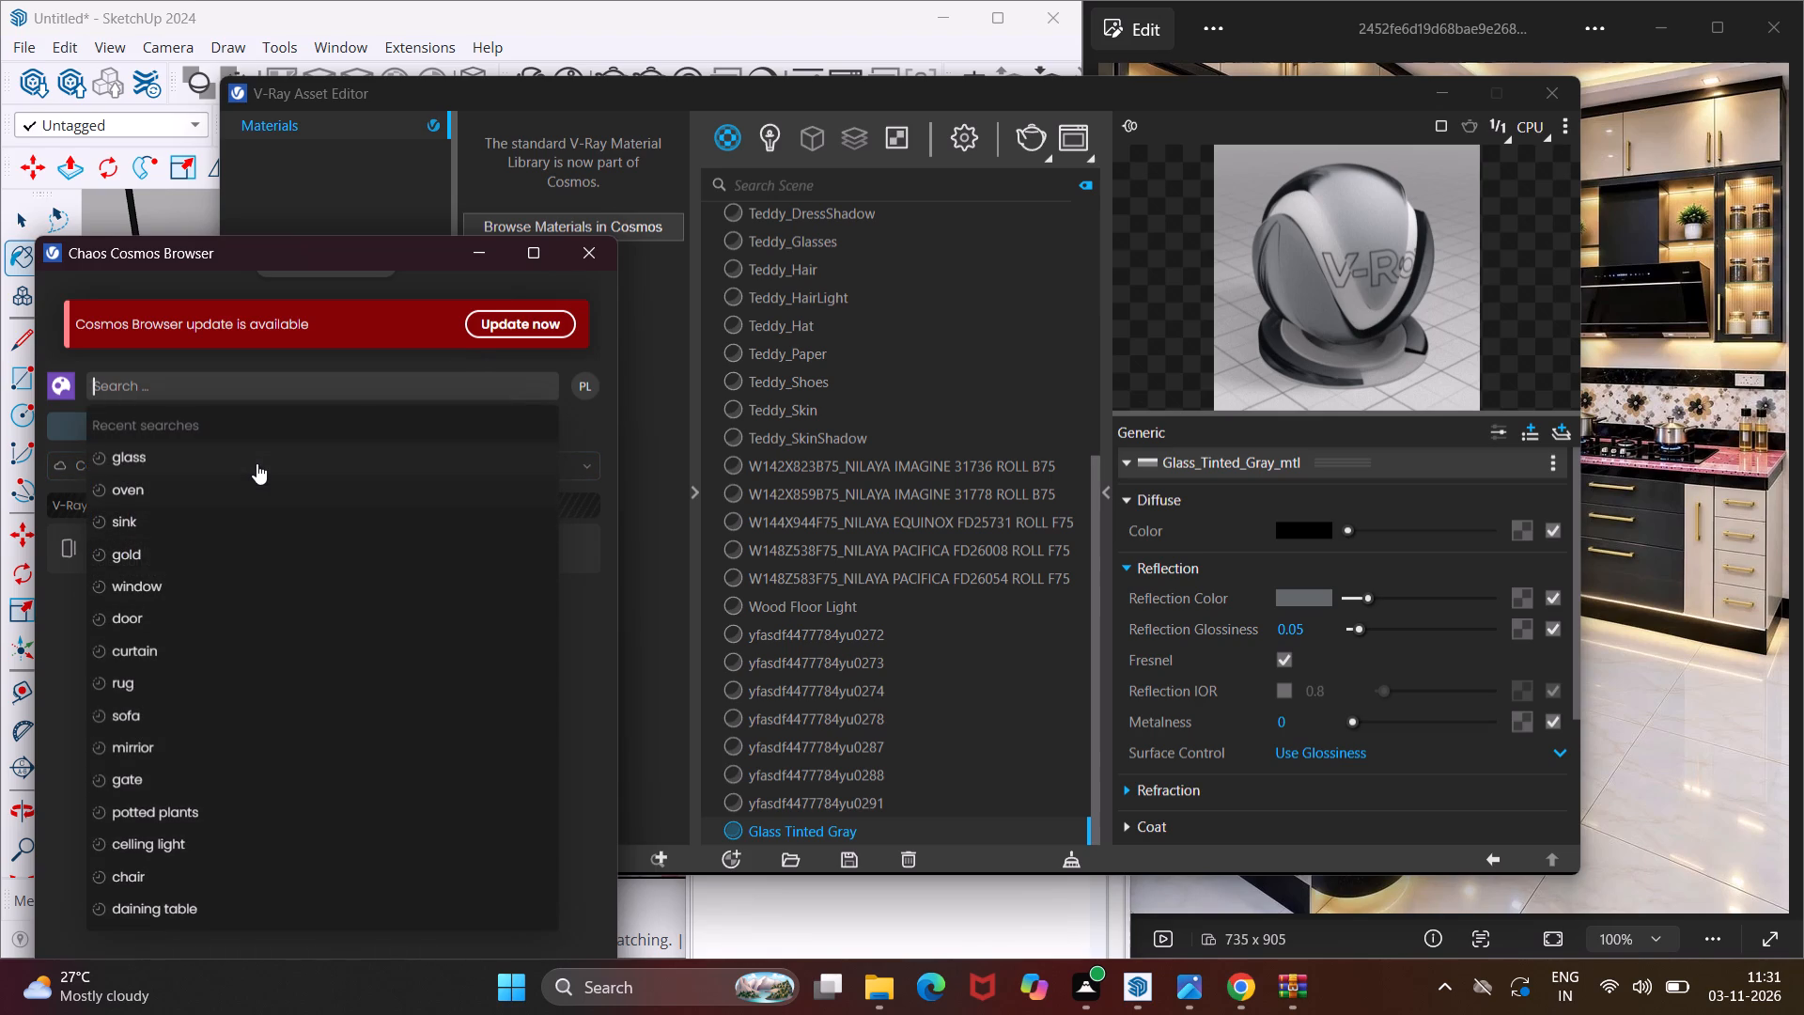
left_click(257, 463)
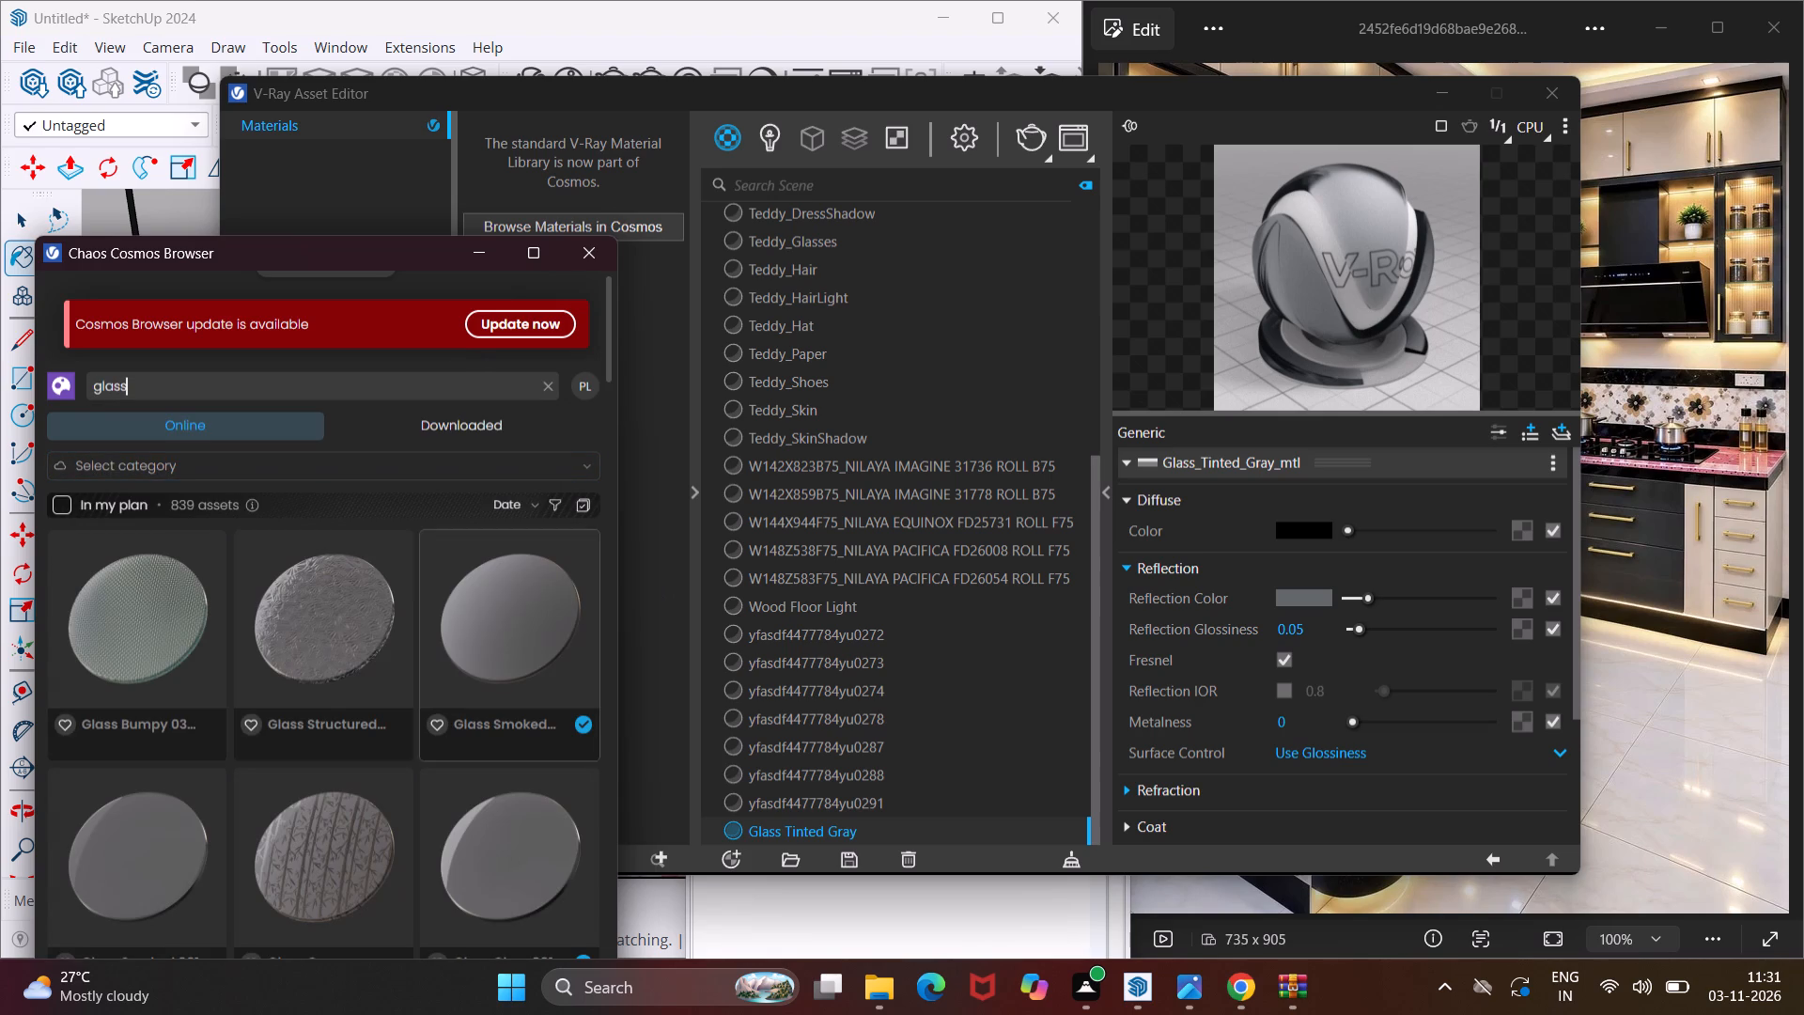
Download the Glass Safety 001 material from the glass results and import it into the scene's materials.
scroll(319, 663, "down", 2)
scroll(226, 655, "up", 2)
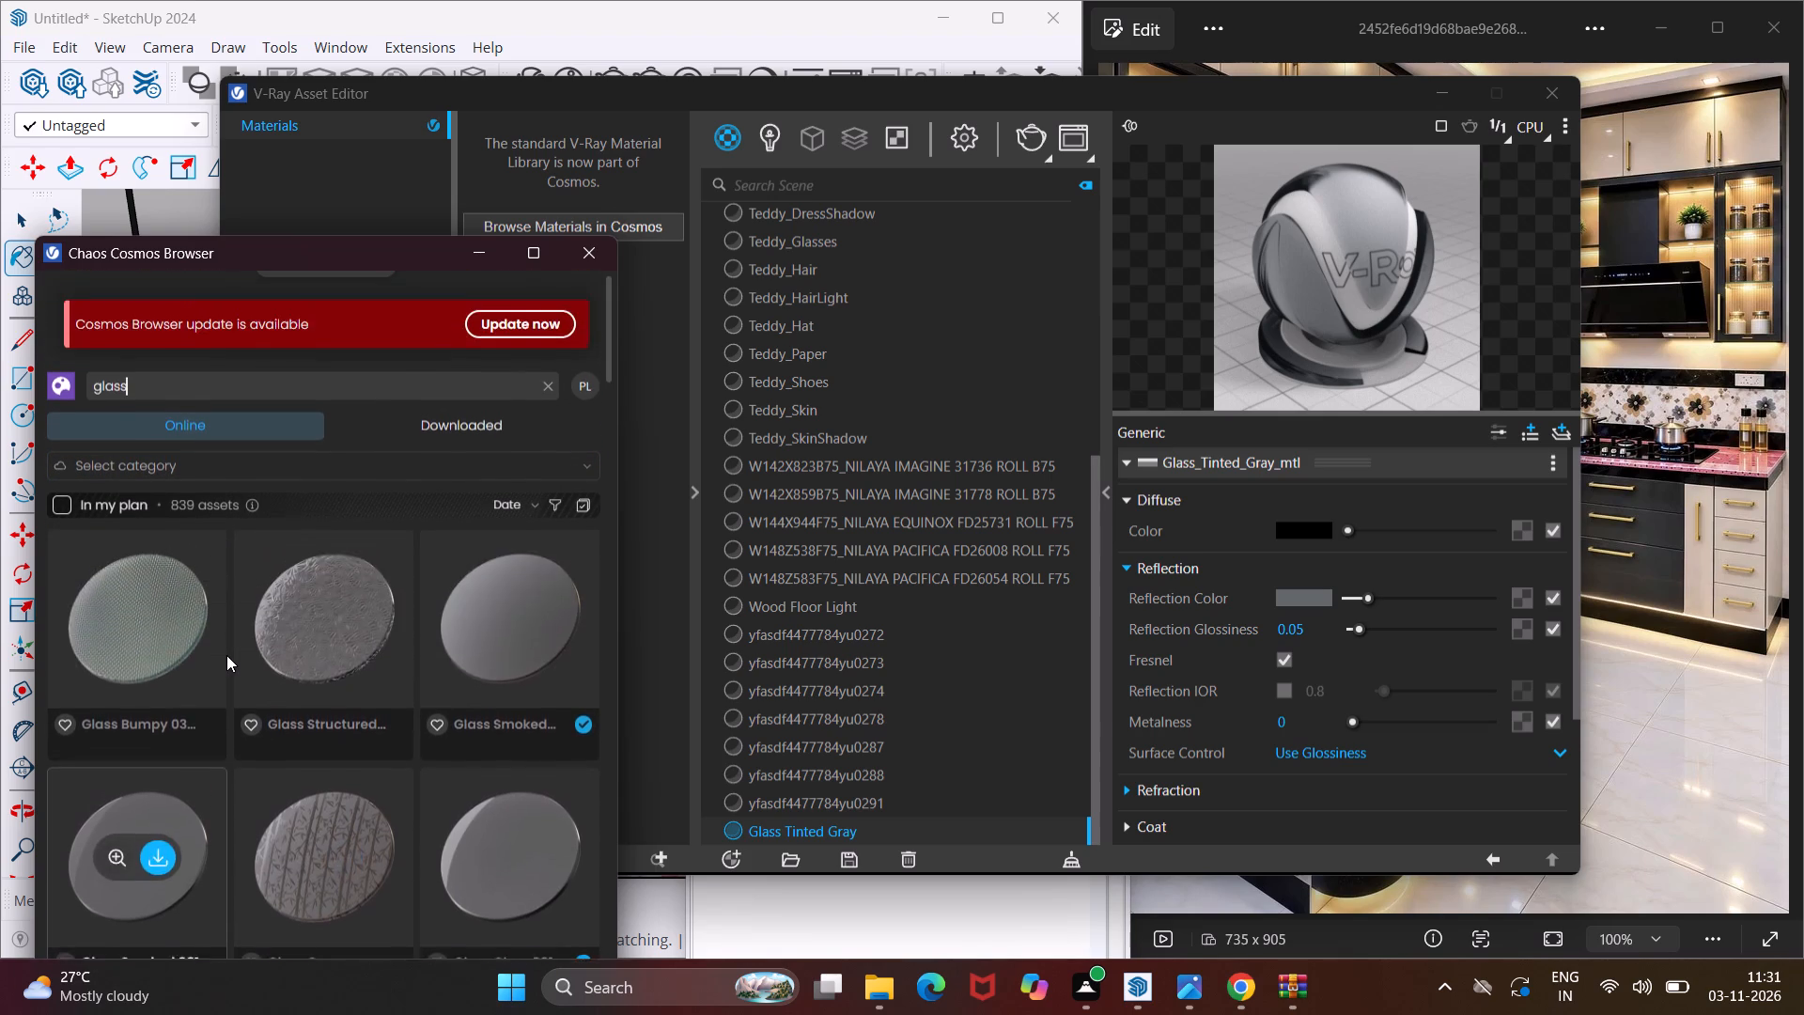
scroll(226, 655, "down", 8)
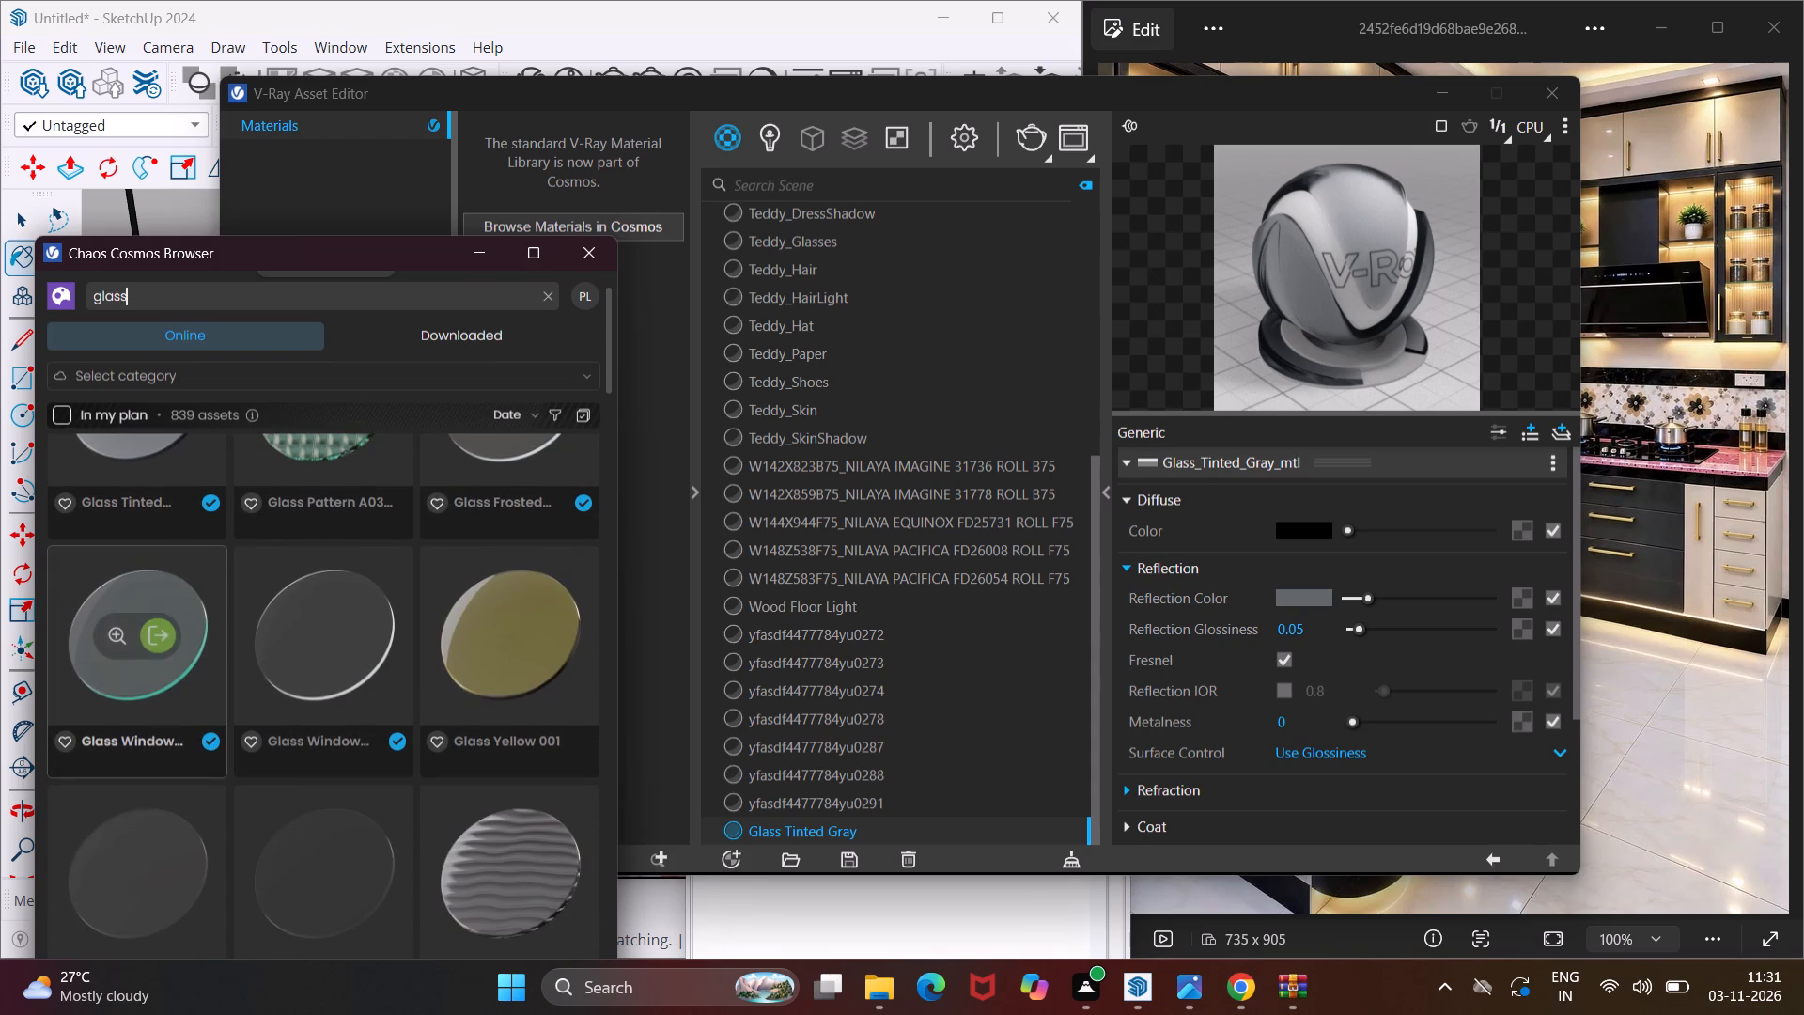
scroll(226, 655, "down", 5)
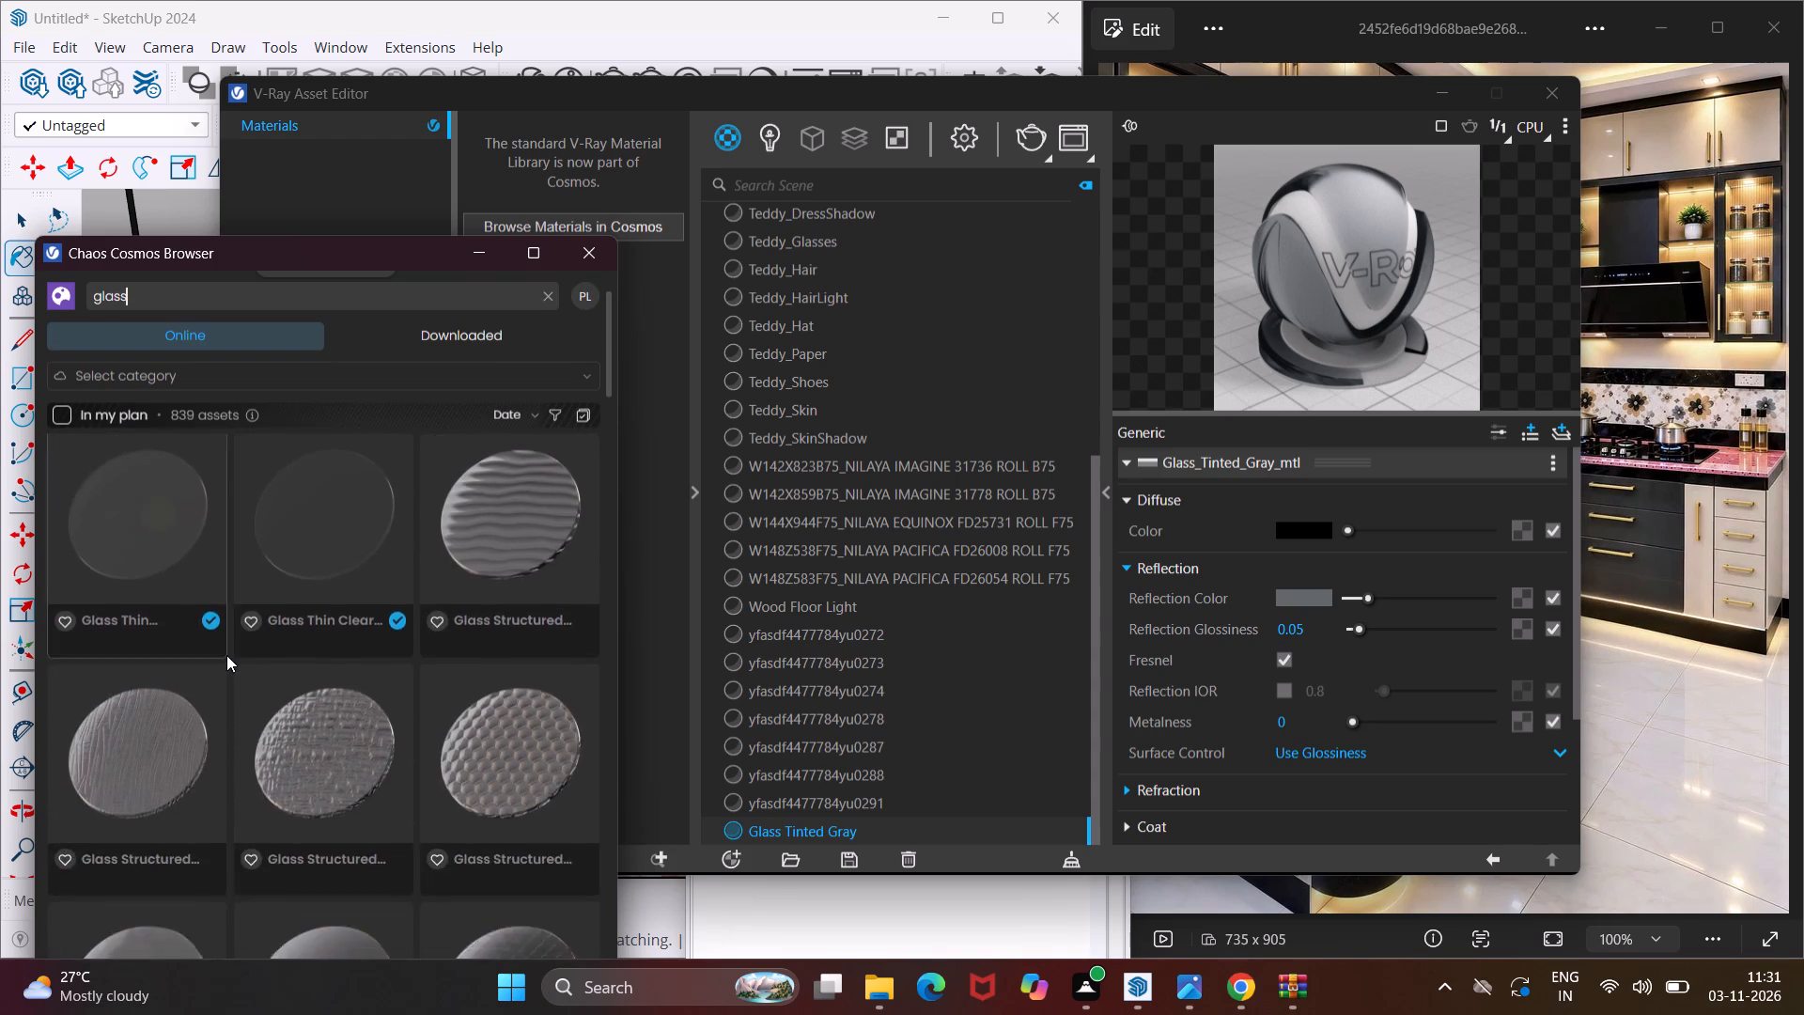
scroll(226, 655, "down", 5)
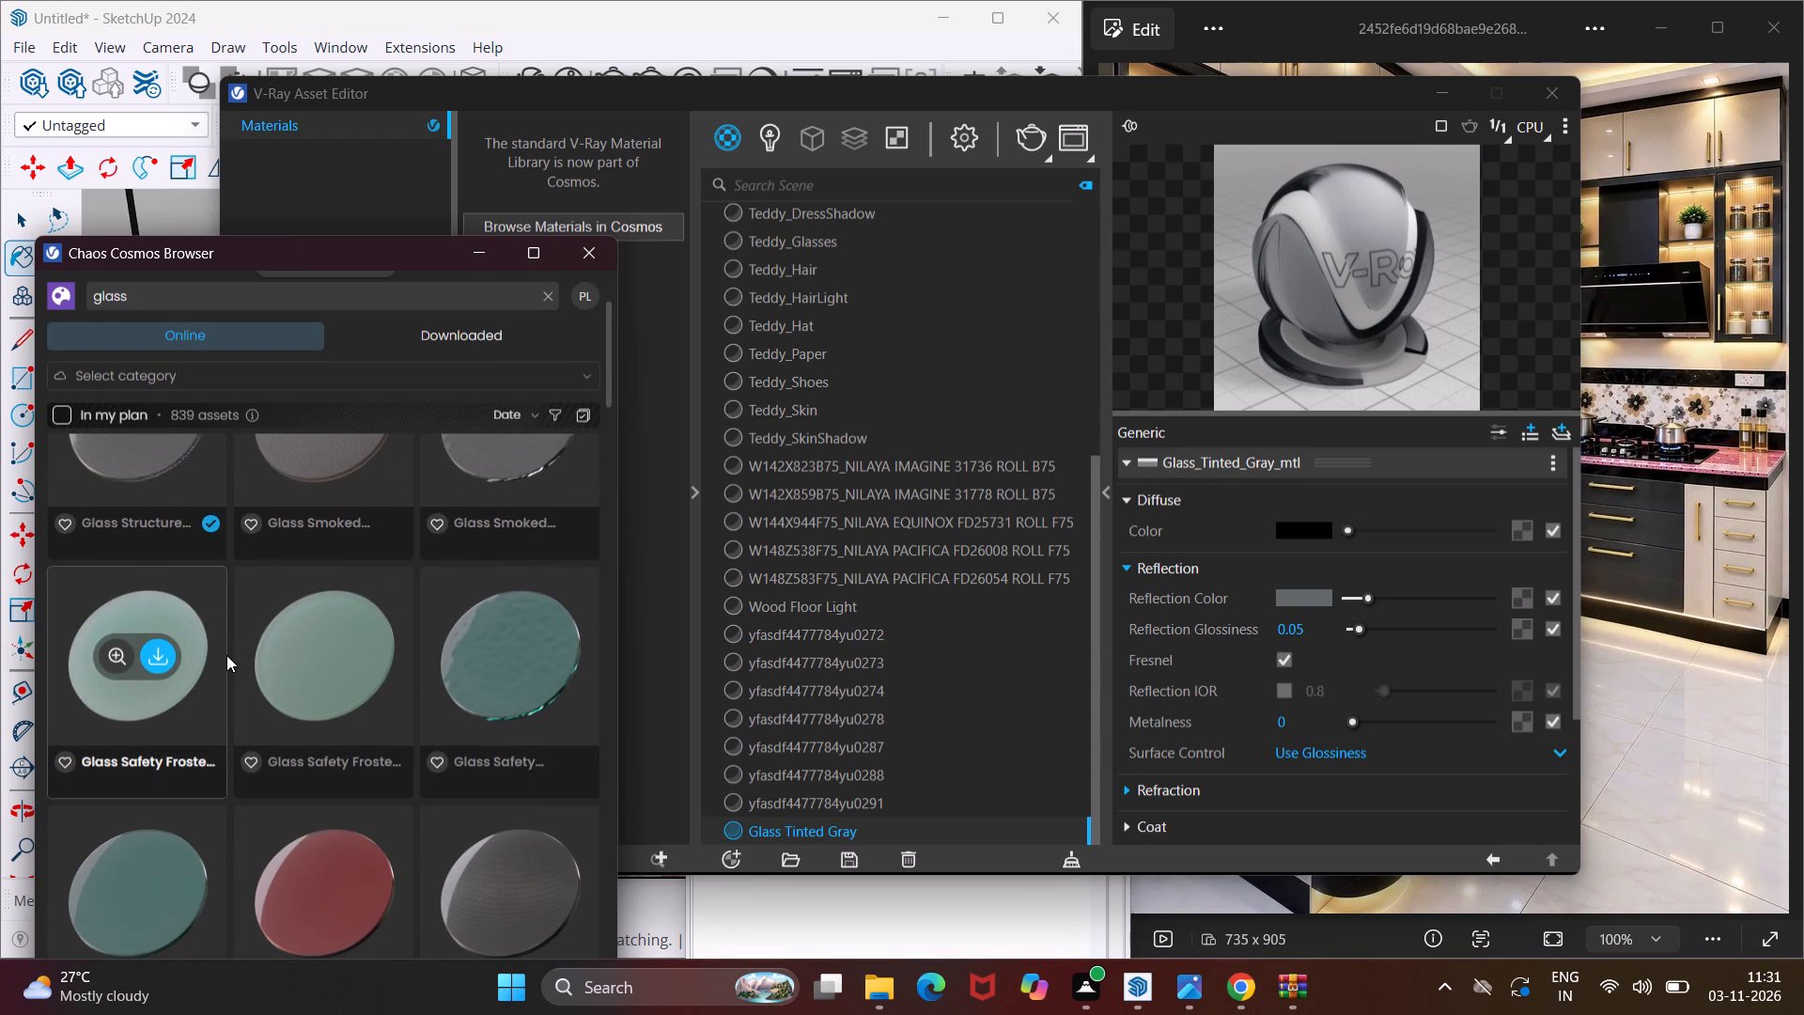
scroll(230, 659, "down", 1)
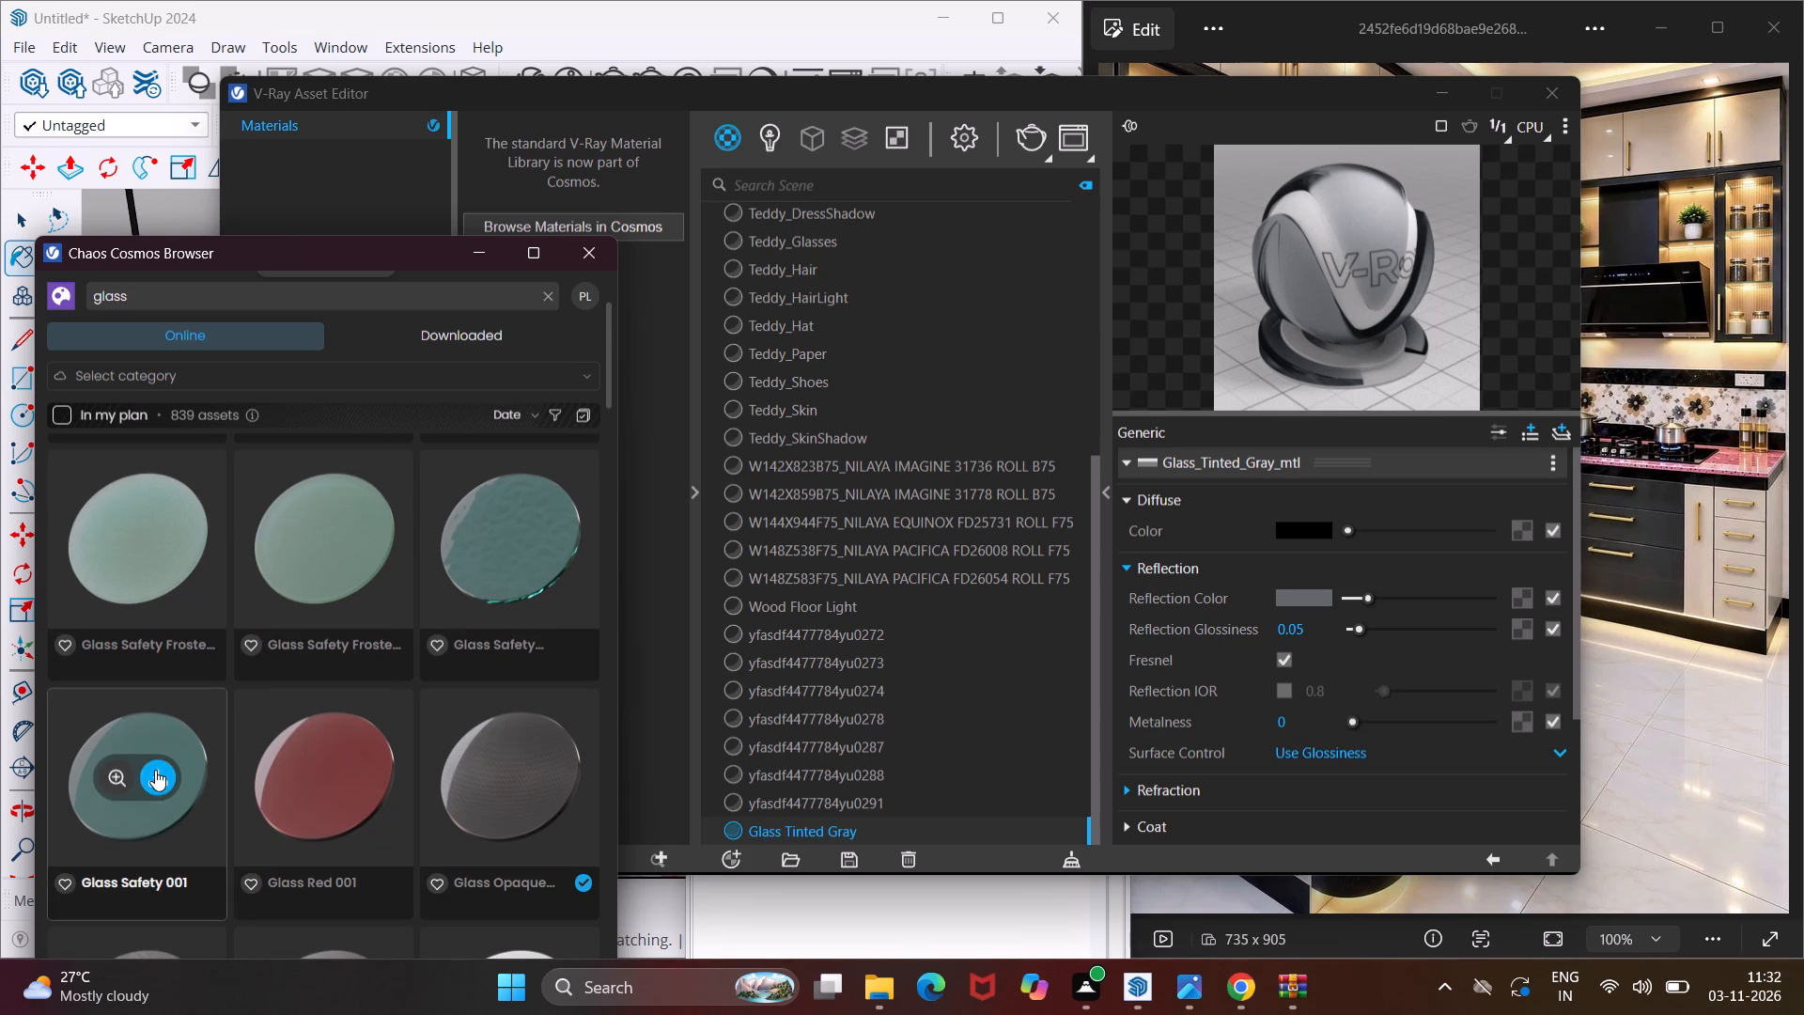
left_click(155, 770)
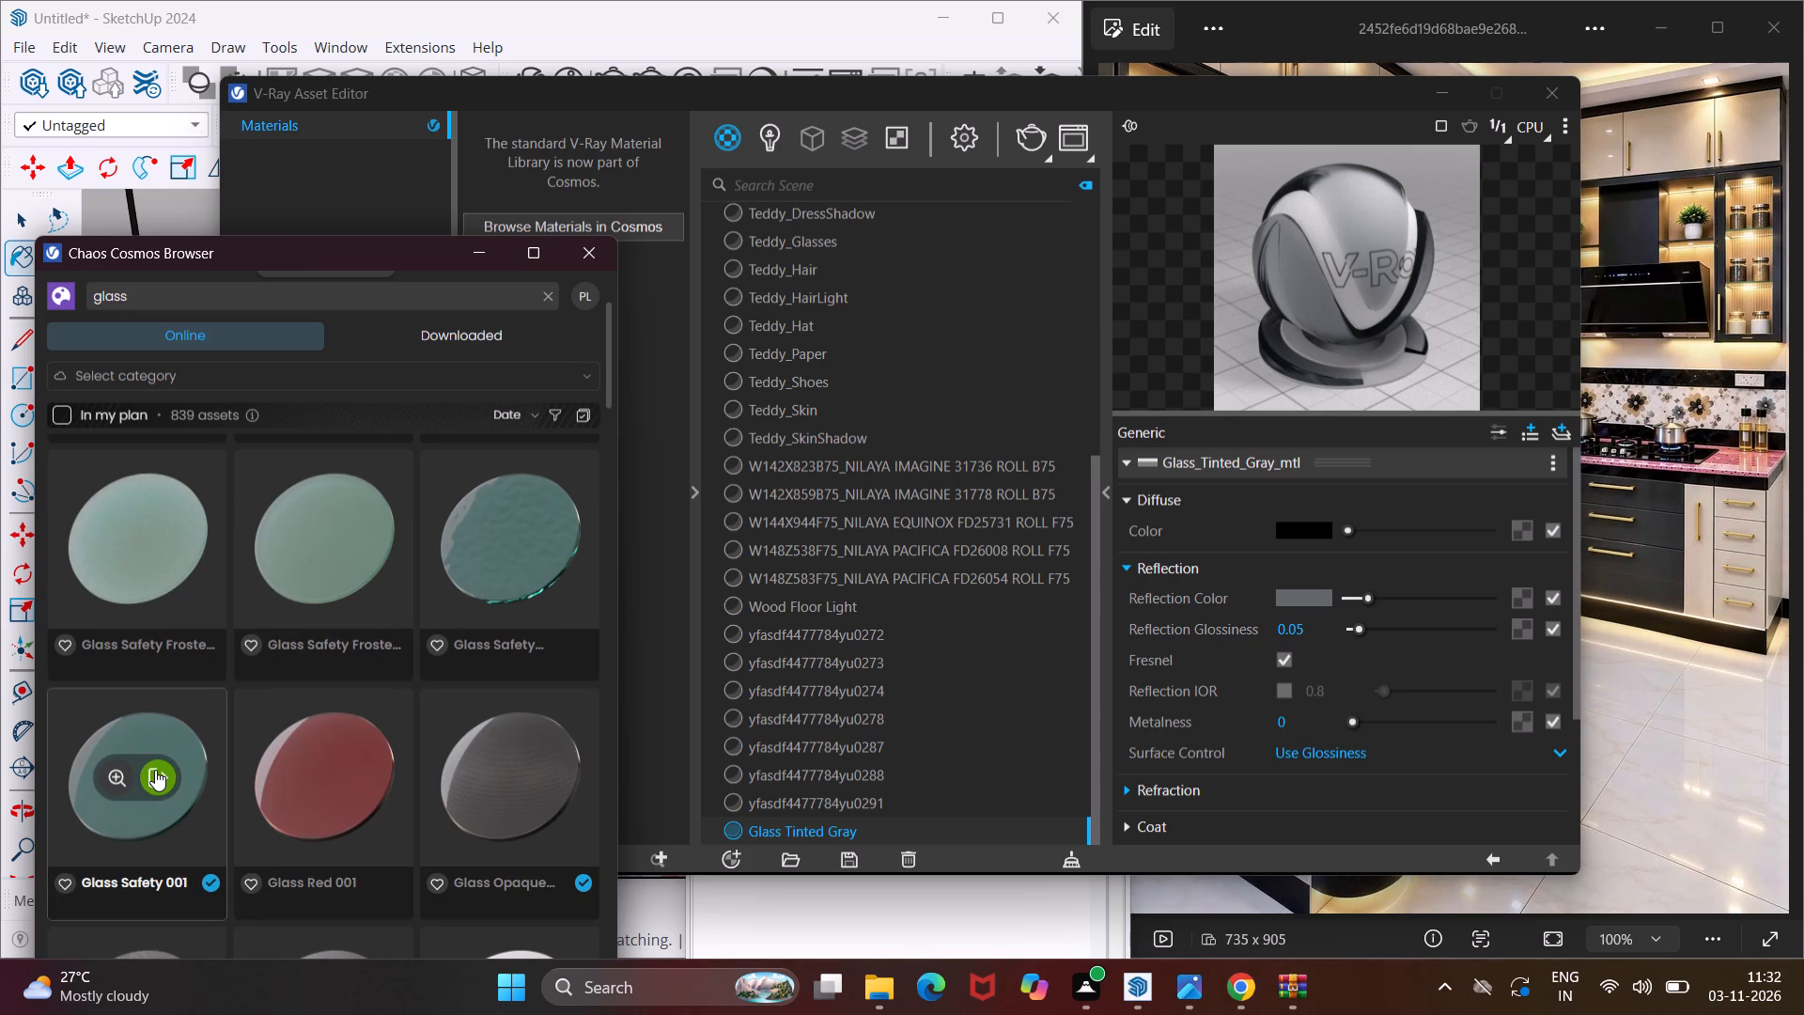
left_click(154, 769)
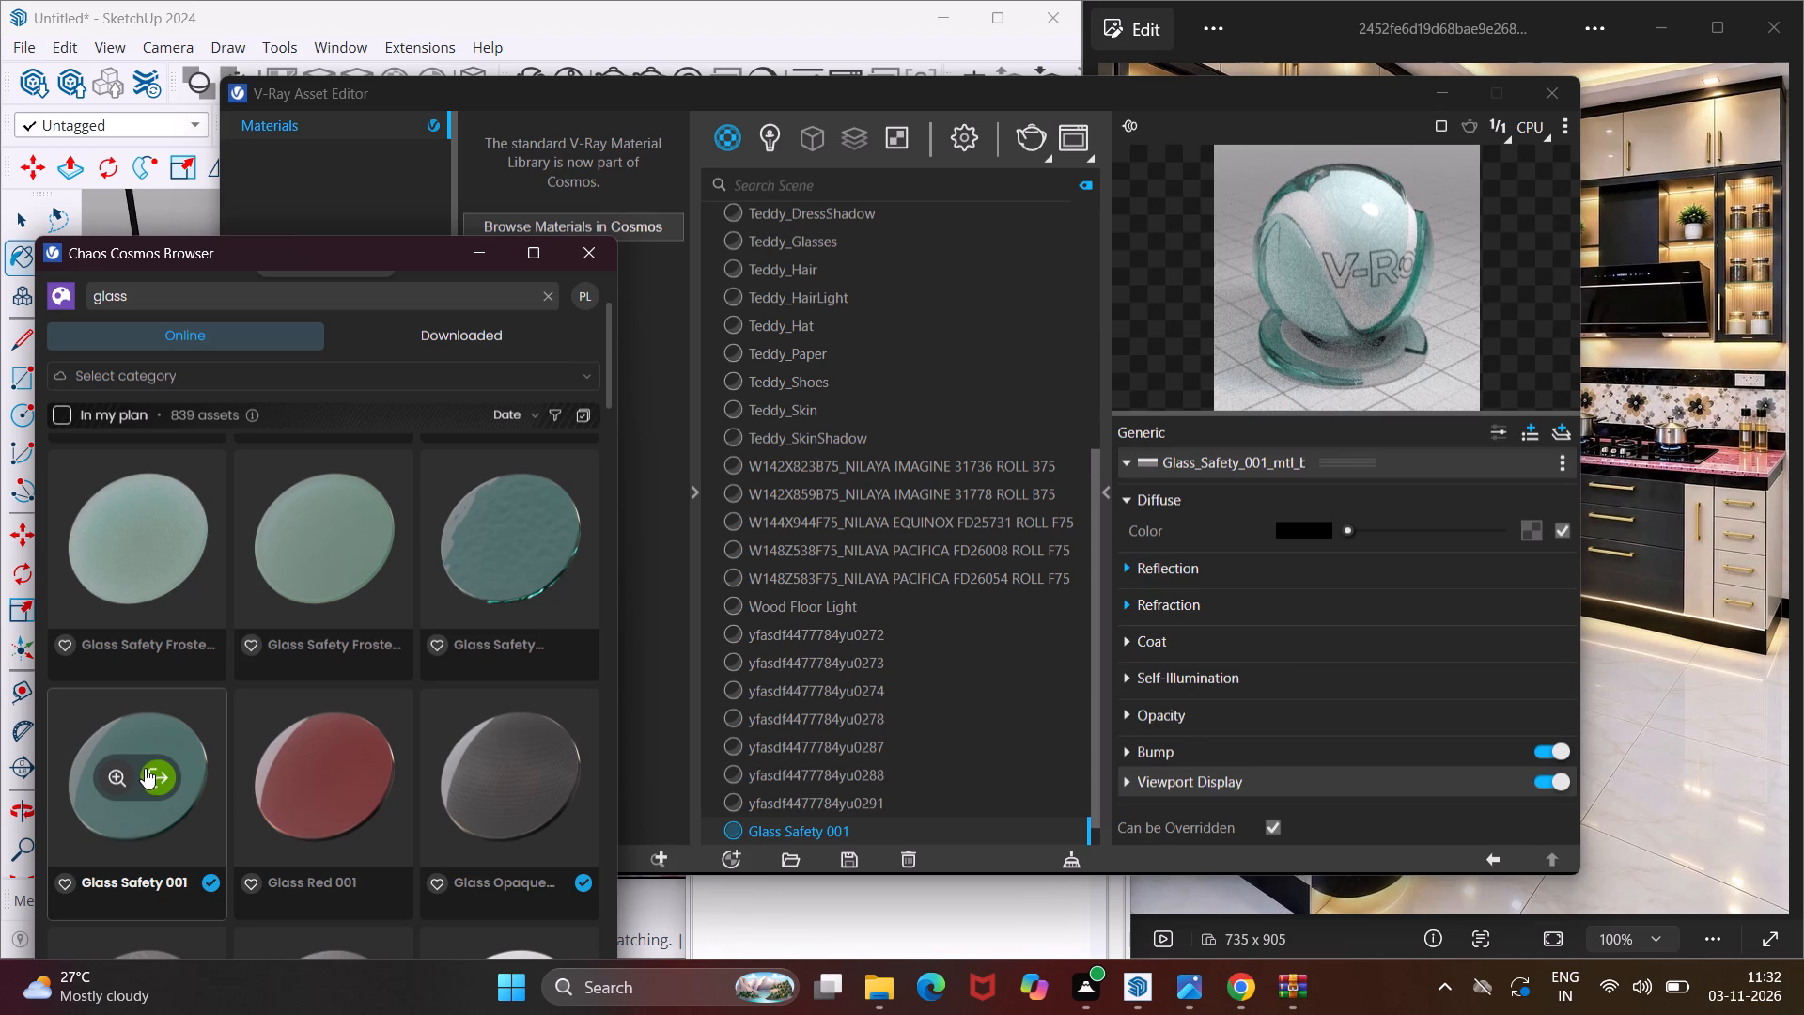
double_click(782, 830)
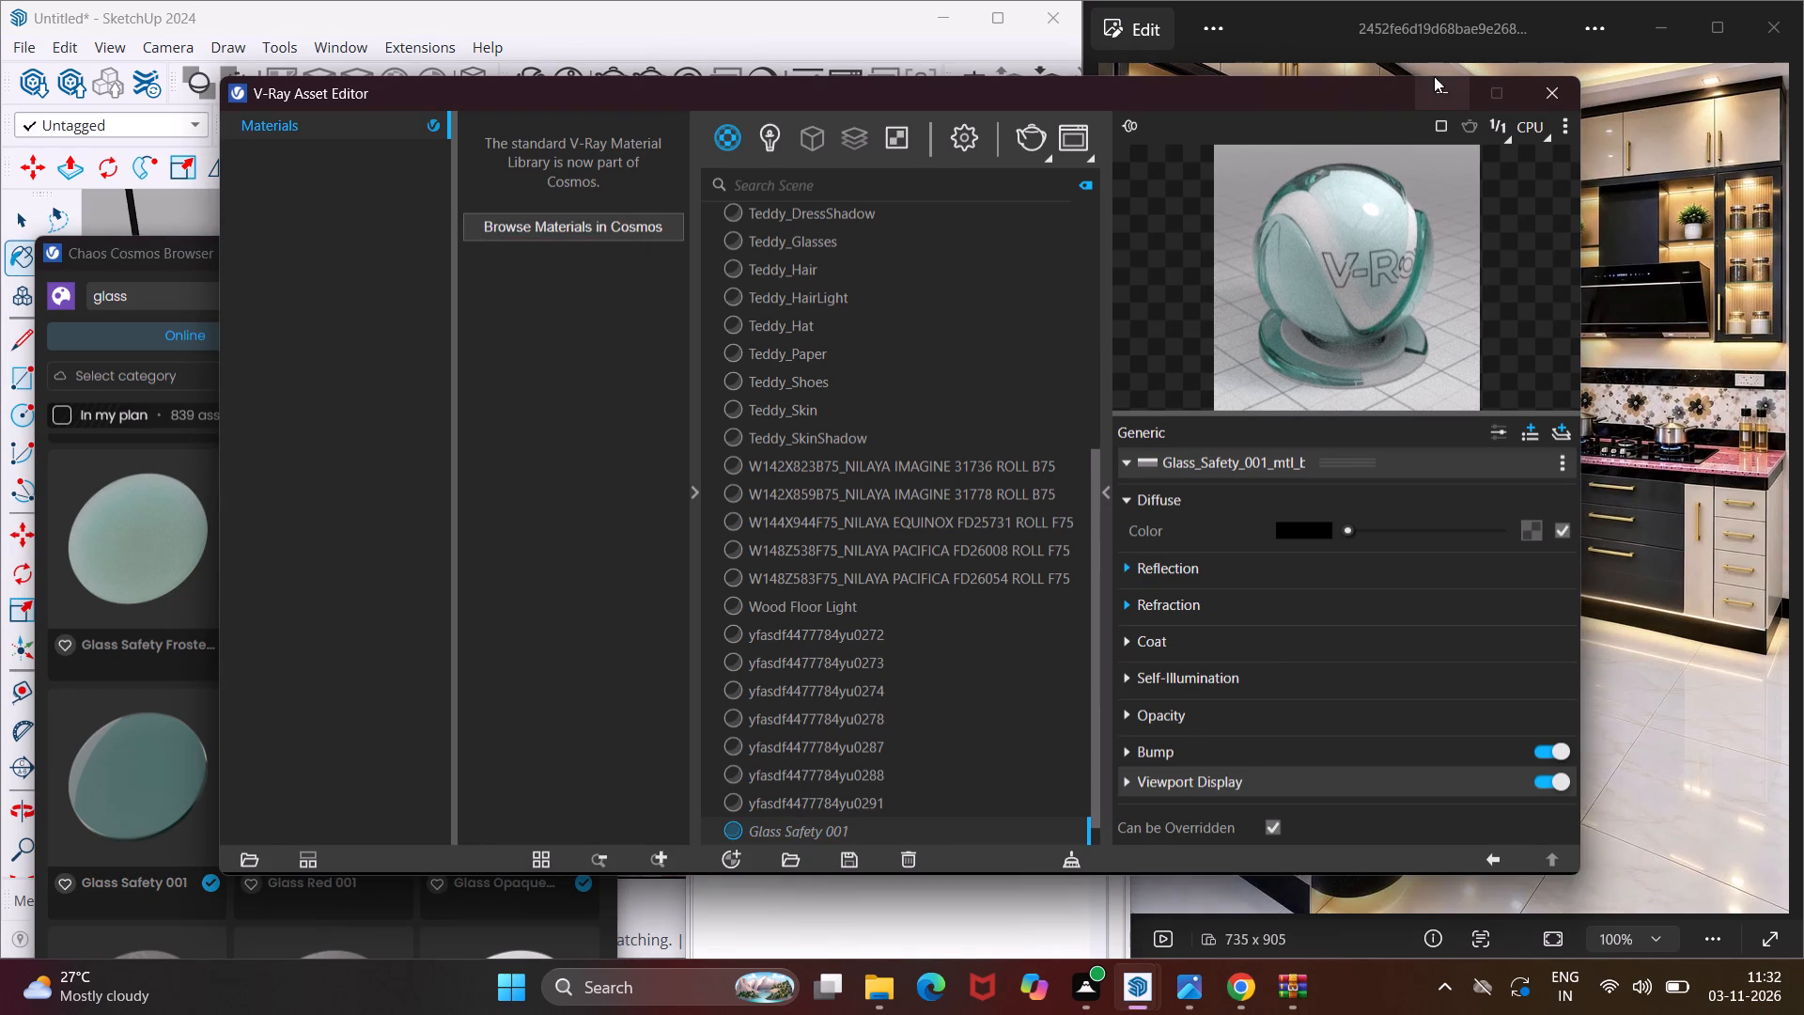
left_click(1446, 94)
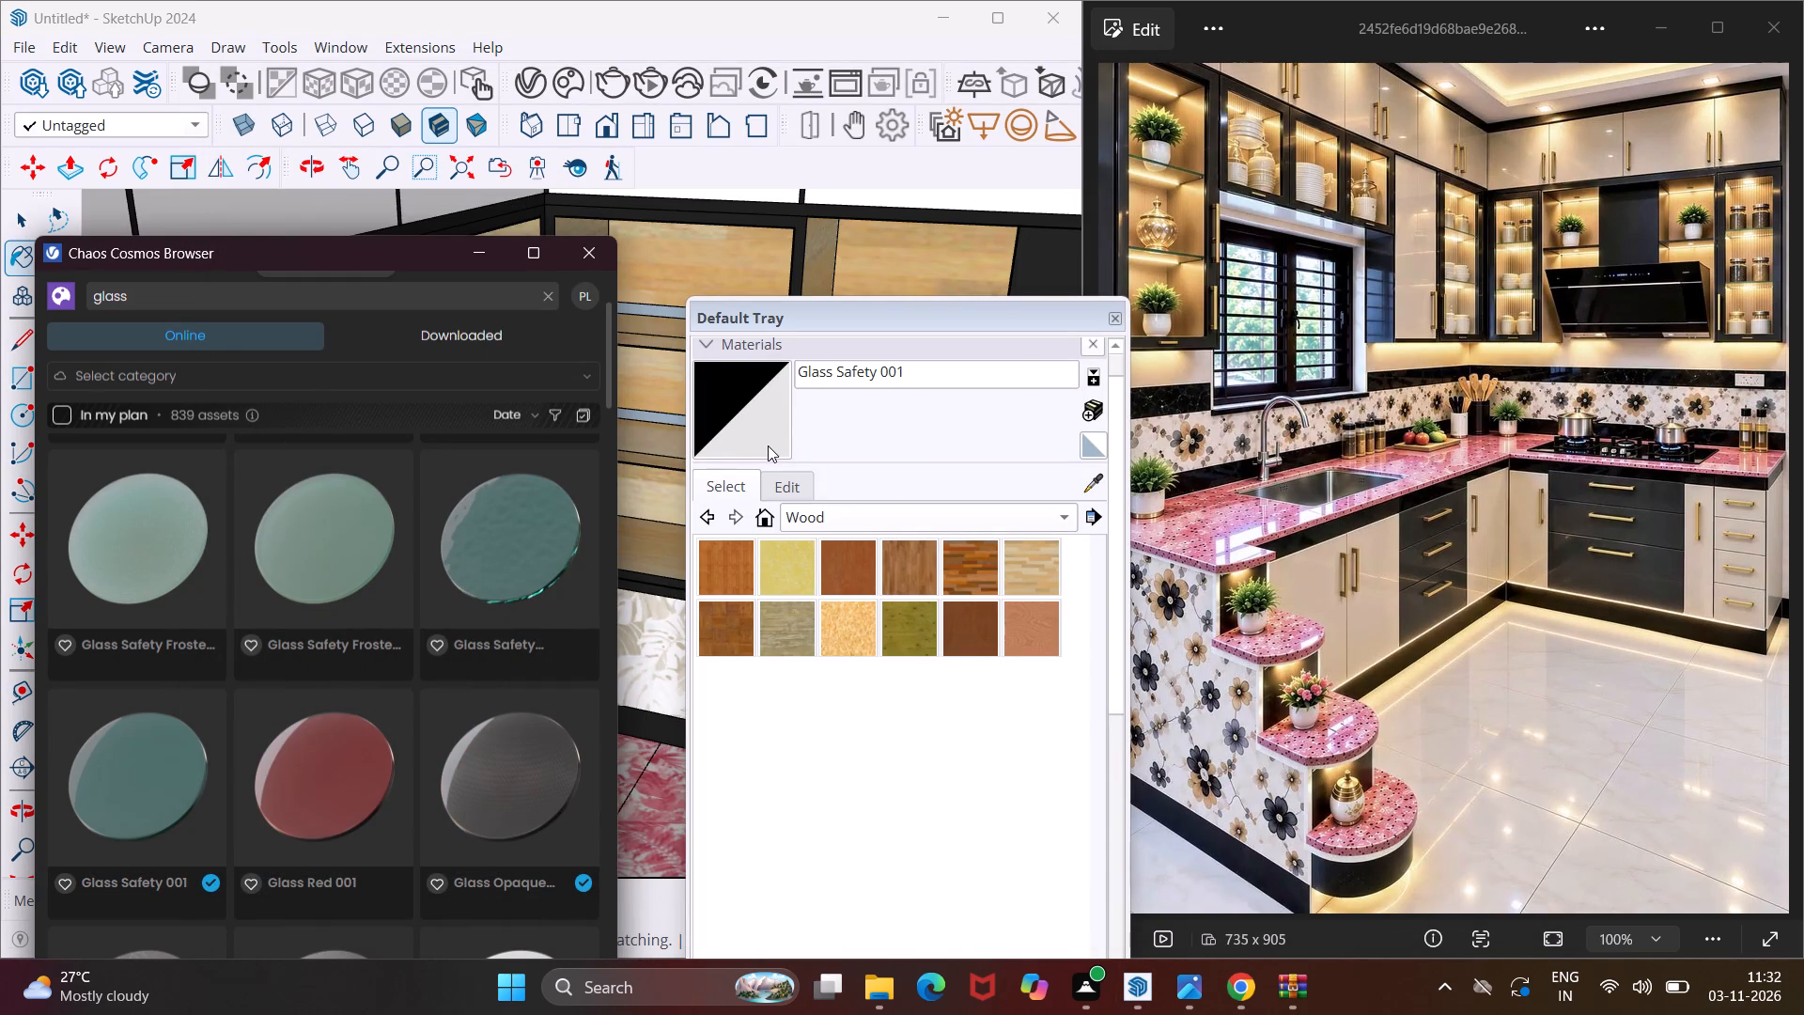
Paint the upper and lower shelves in the window wall's open corner unit with Glass Safety 001.
left_click(768, 445)
left_click_drag(439, 259, 397, 384)
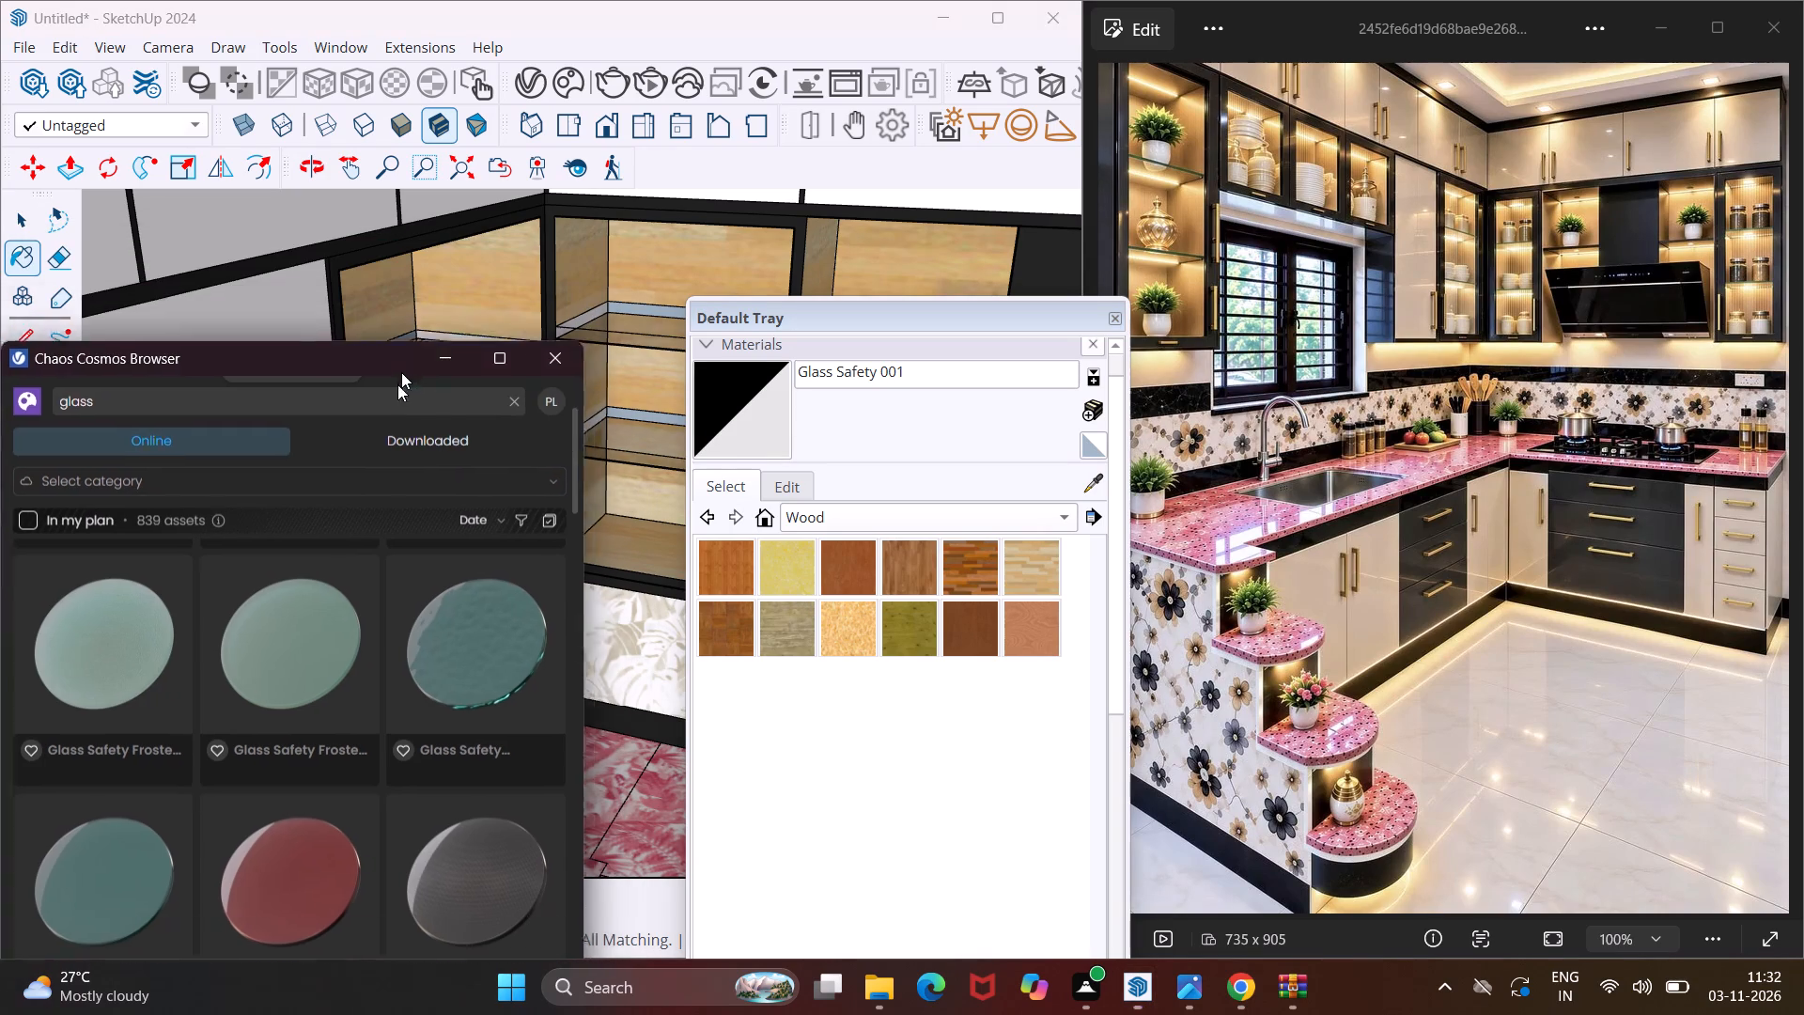
left_click_drag(397, 384, 197, 778)
left_click(764, 423)
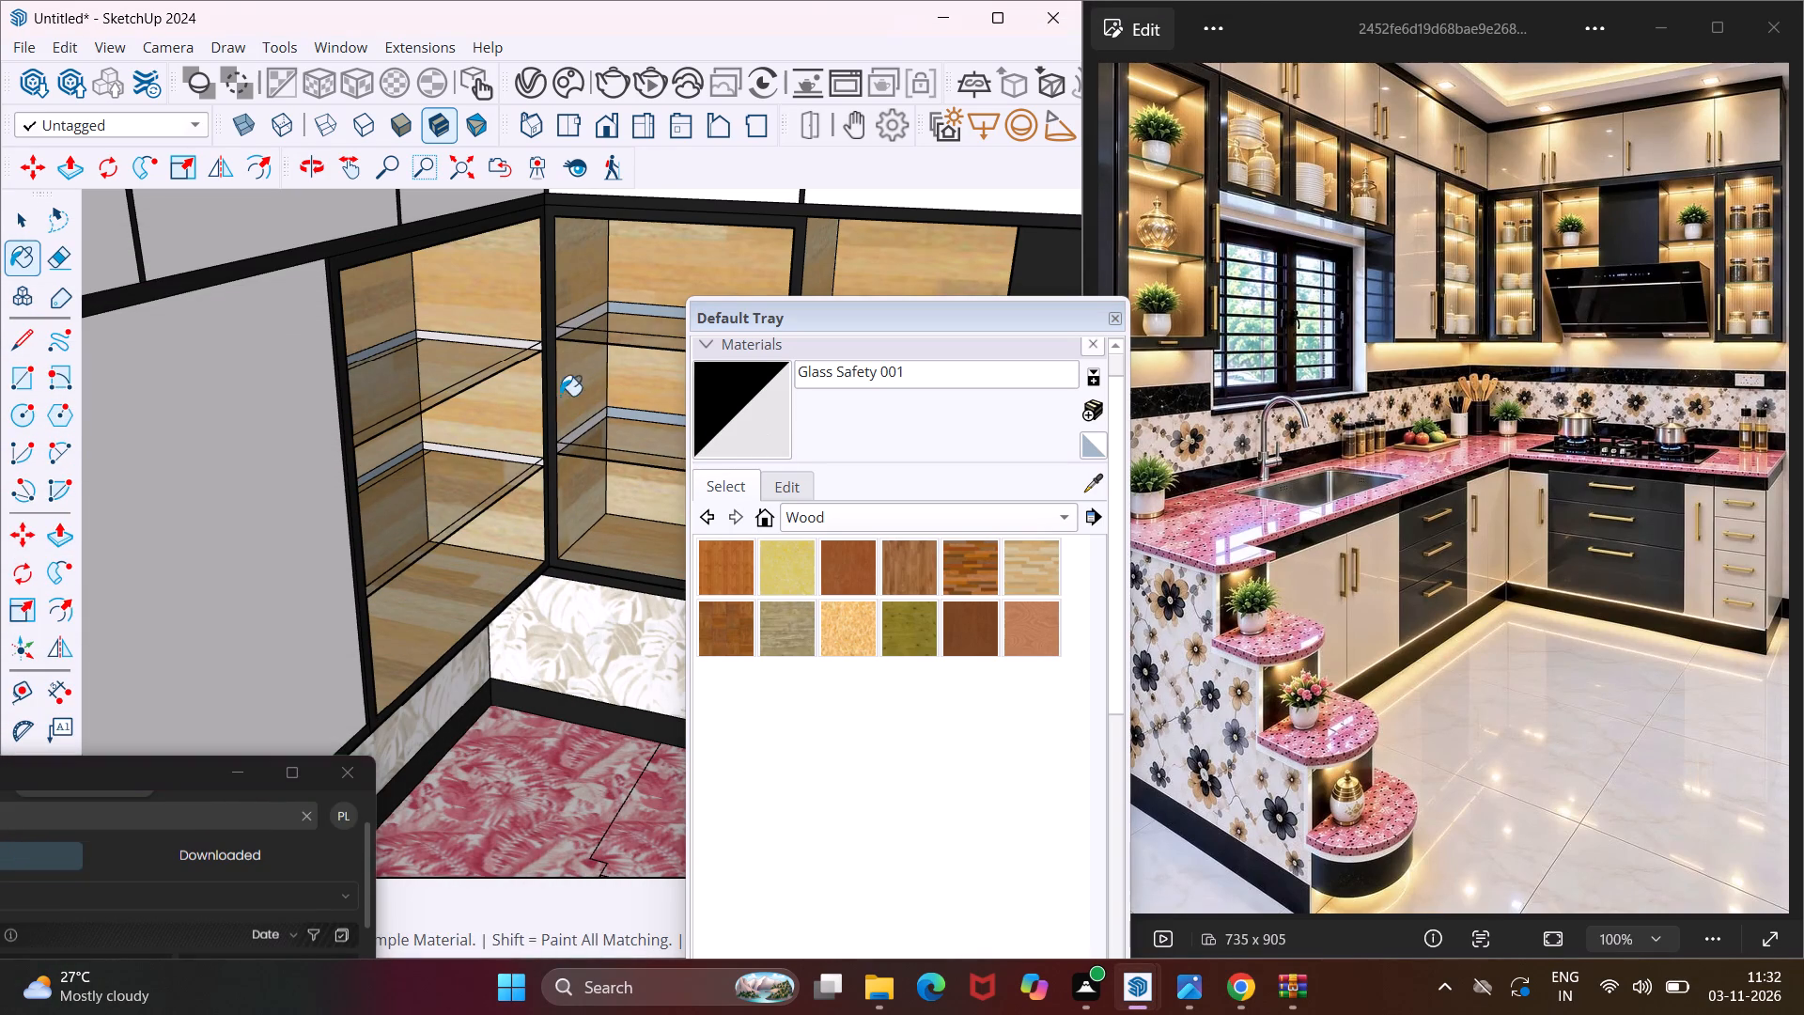
scroll(365, 380, "up", 6)
left_click(417, 398)
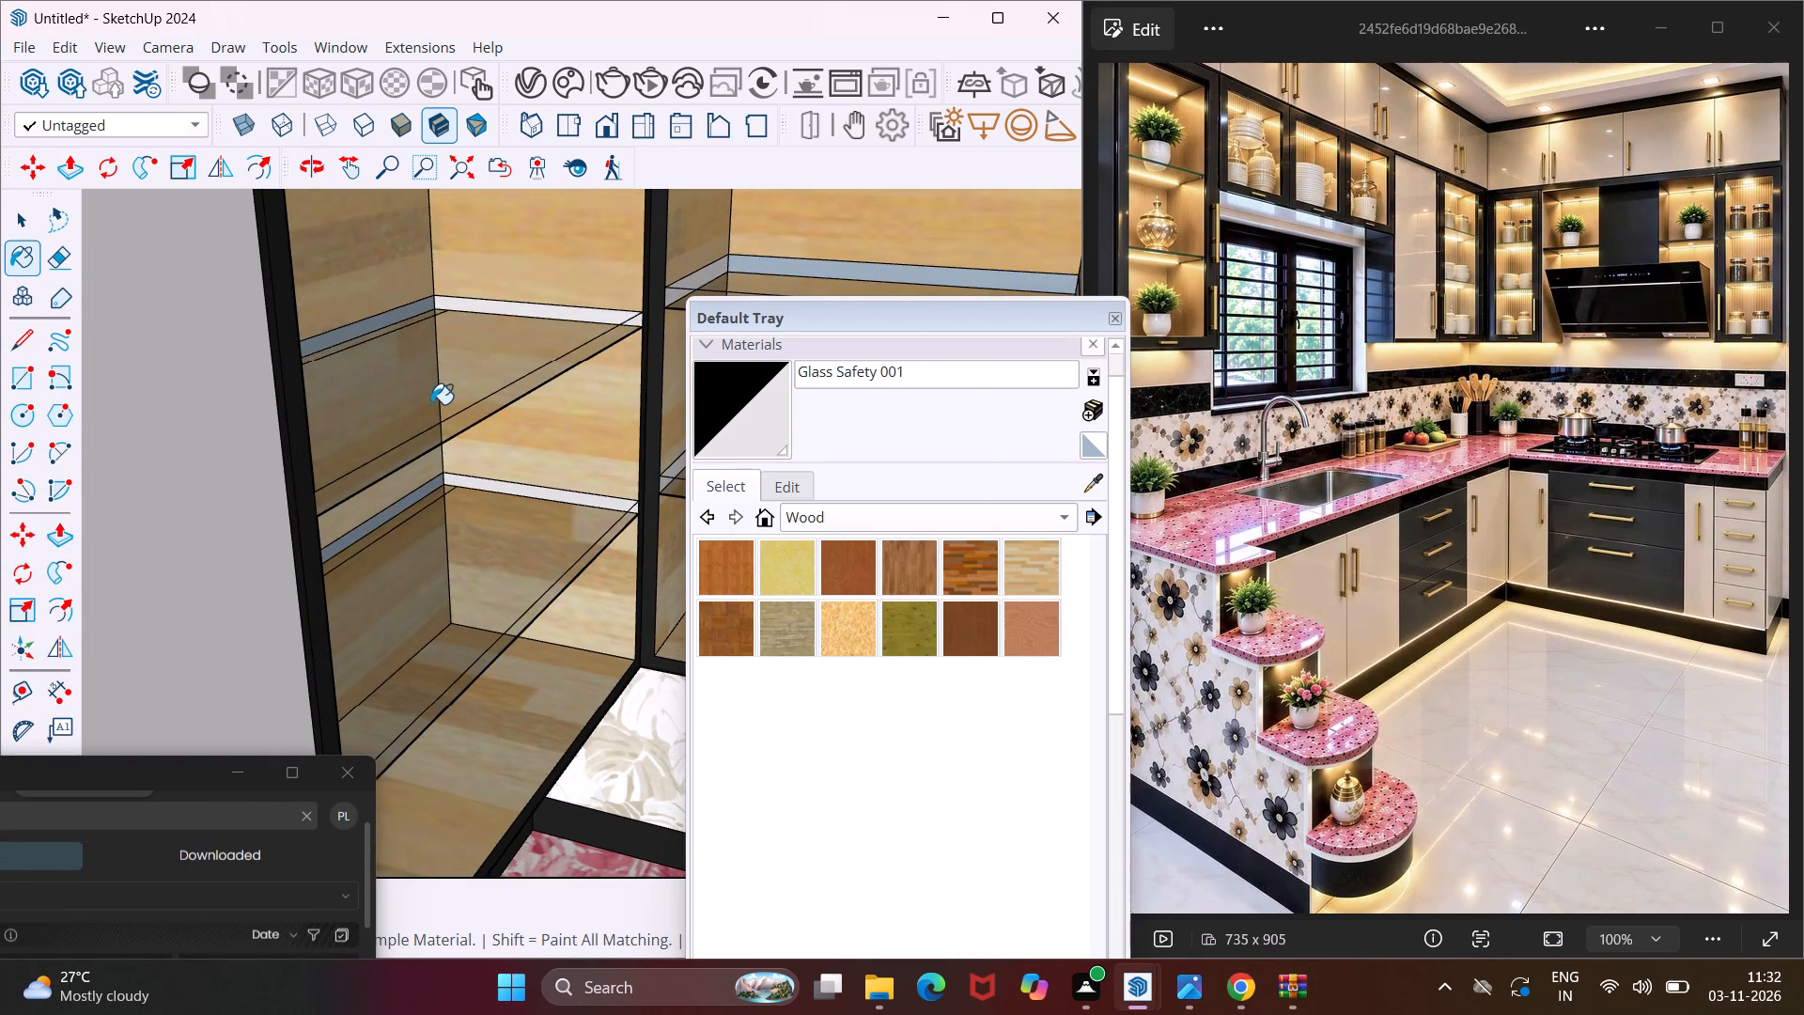
scroll(433, 406, "up", 3)
double_click(438, 410)
scroll(462, 429, "up", 1)
middle_click_drag(463, 430, 314, 572)
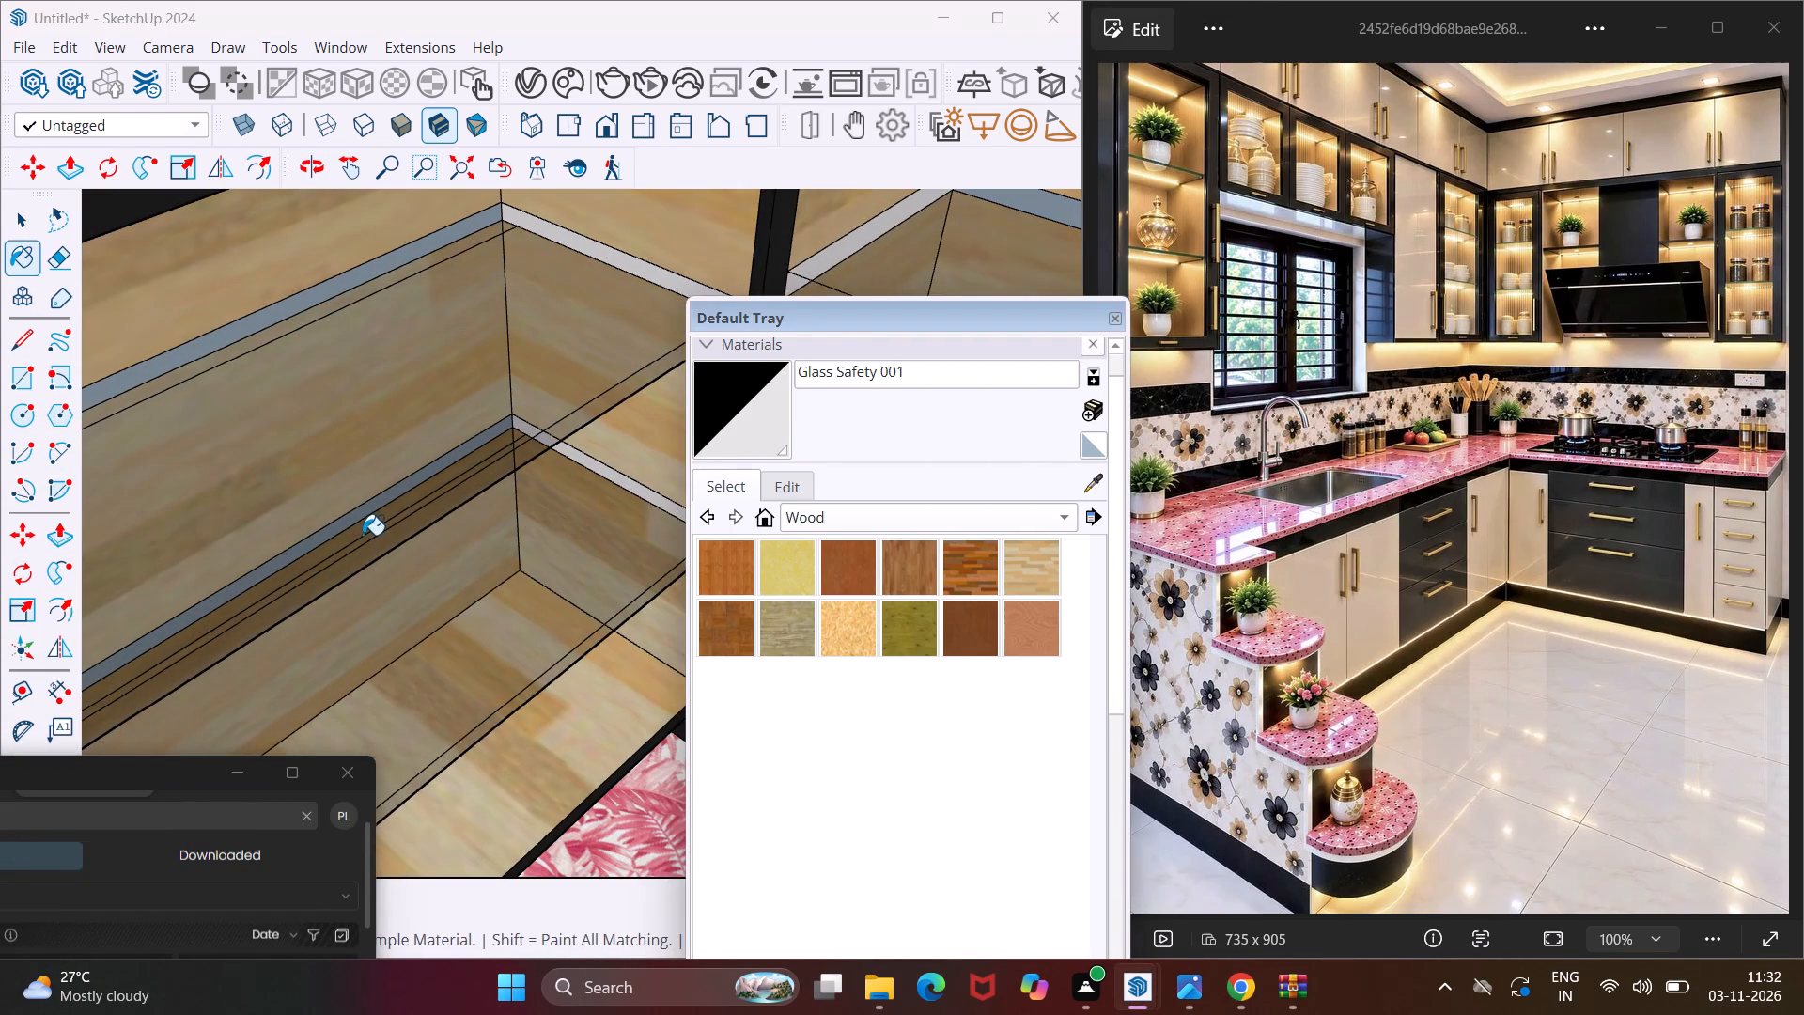
double_click(371, 523)
scroll(559, 360, "down", 5)
scroll(621, 316, "down", 7)
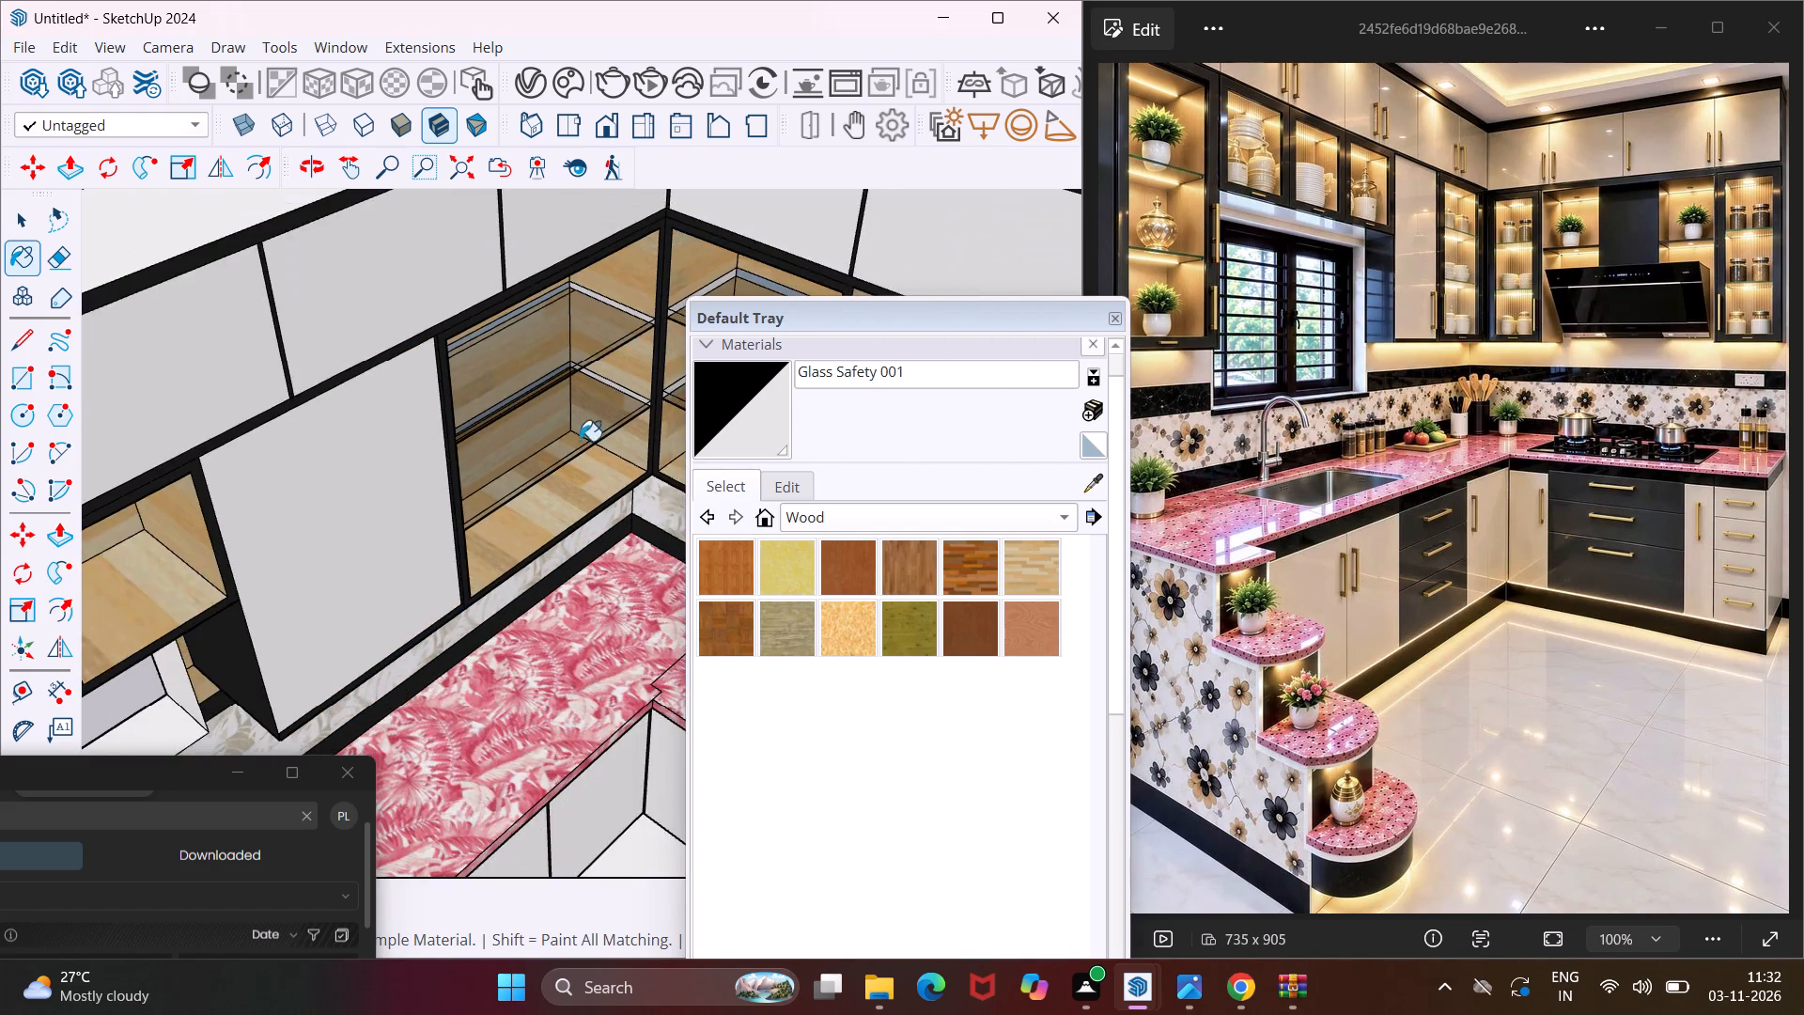
scroll(574, 452, "up", 3)
left_click(558, 445)
Paint the first divider's left face and both sides of the middle divider in the open row above the window with Glass Safety 001.
scroll(613, 297, "down", 11)
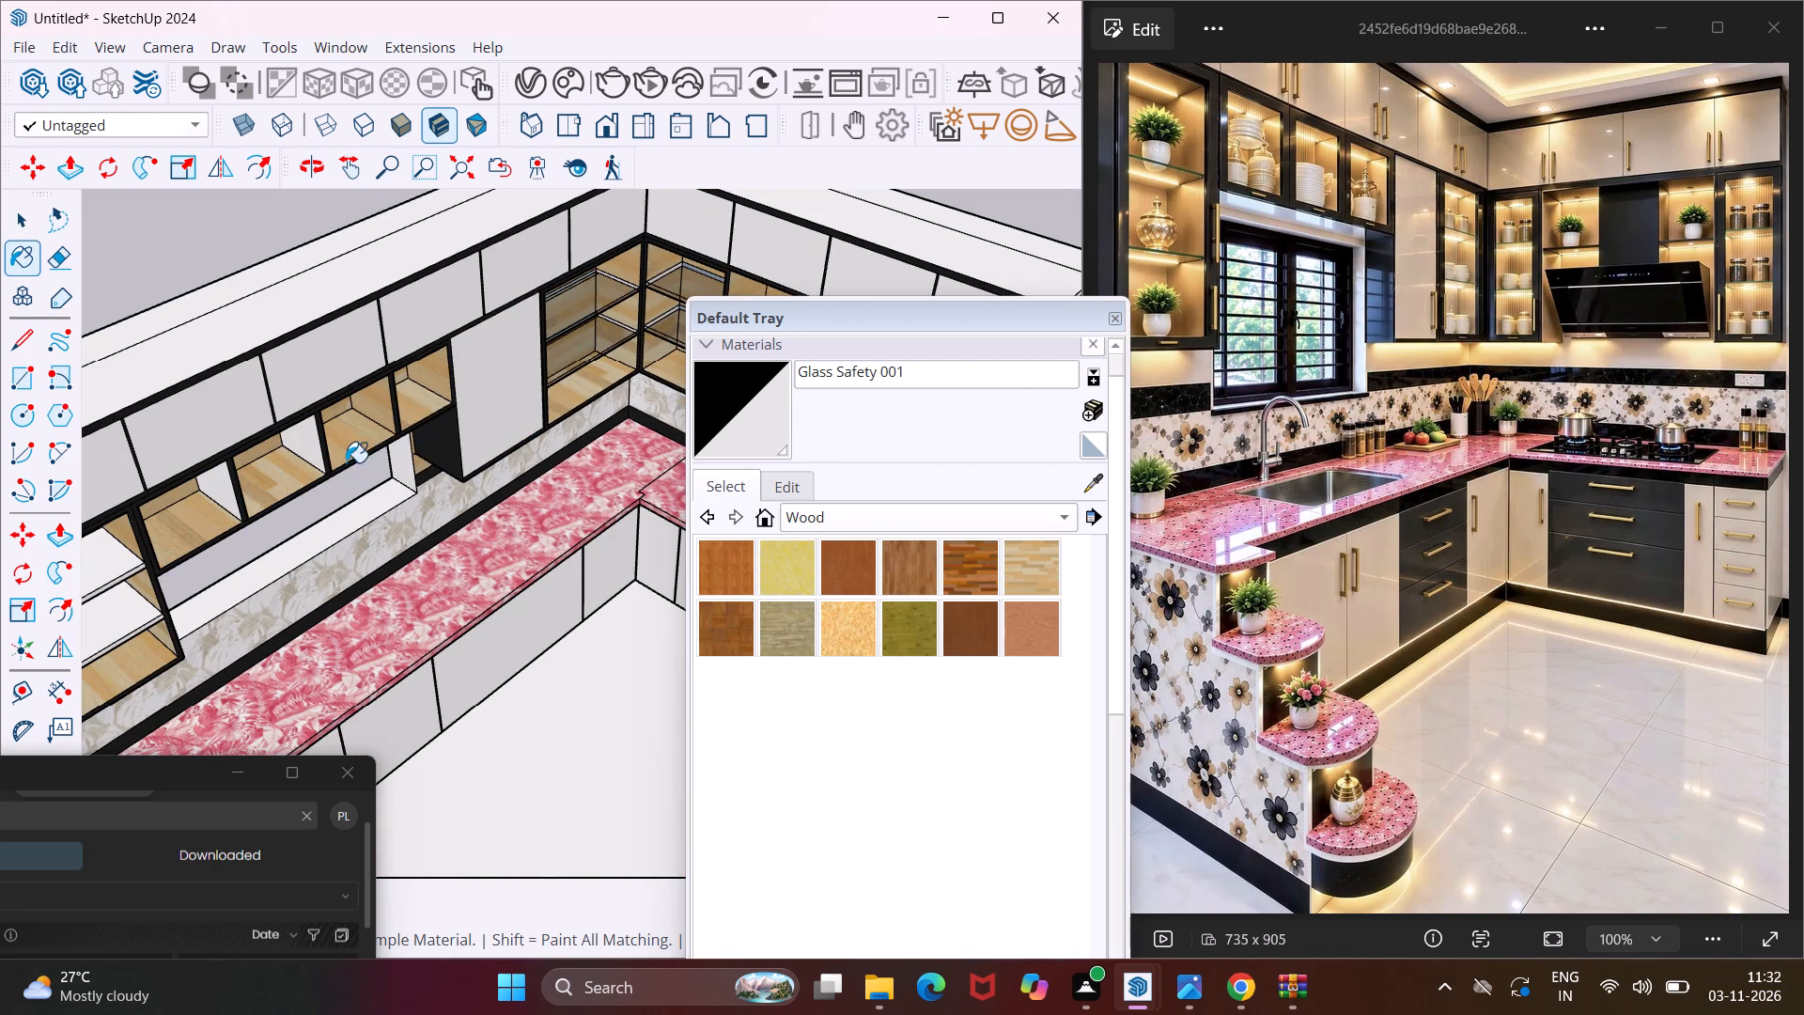
scroll(224, 496, "up", 4)
left_click(223, 494)
middle_click_drag(227, 485, 229, 444)
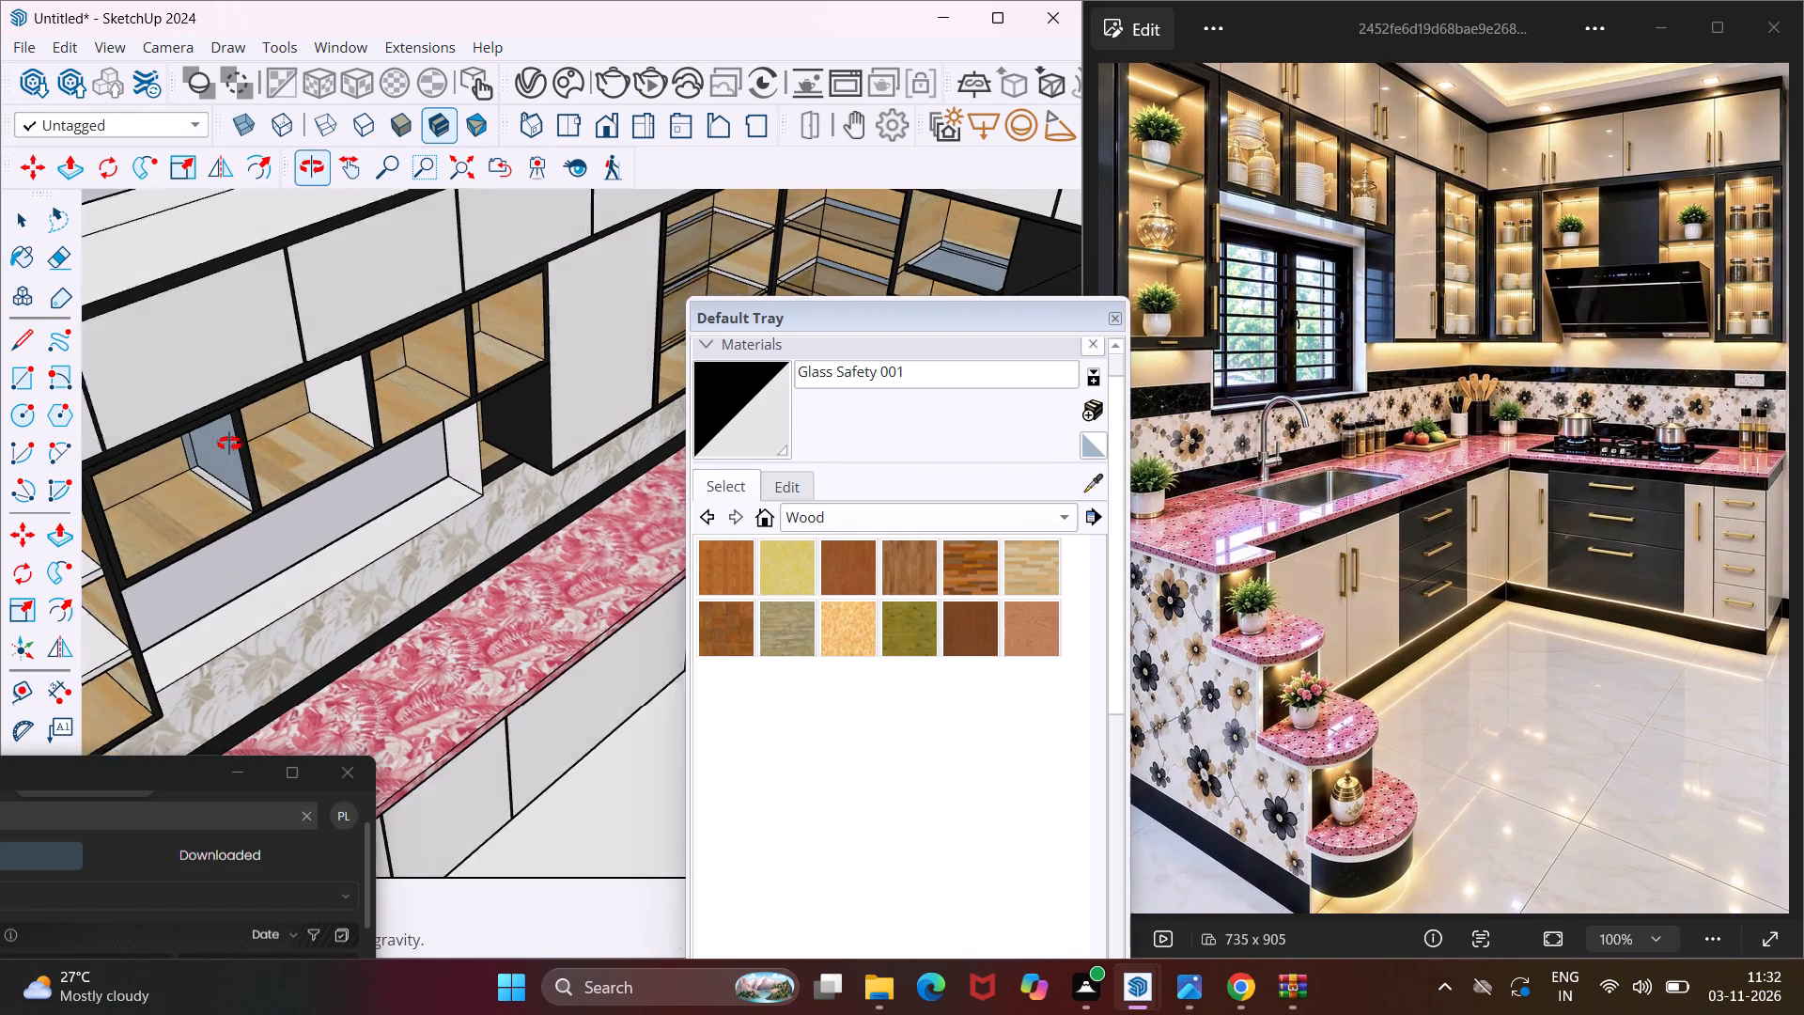
middle_click_drag(229, 444, 257, 354)
scroll(350, 355, "up", 3)
left_click(381, 332)
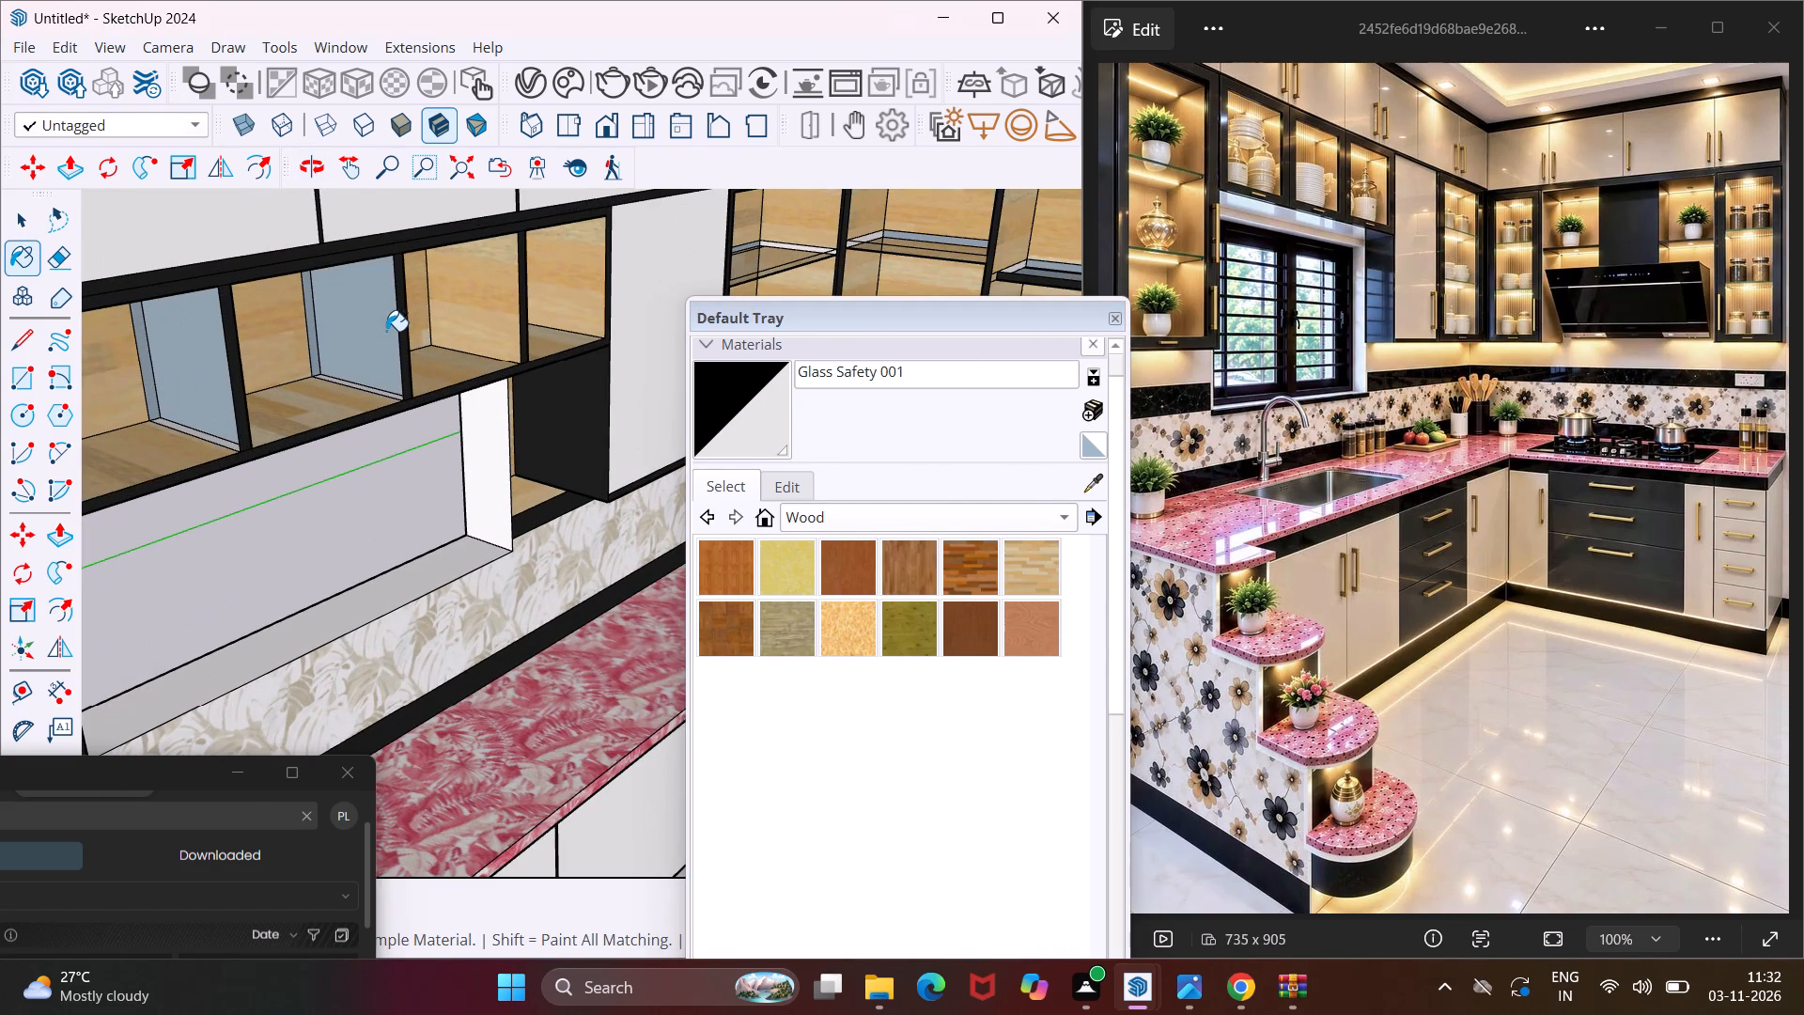
middle_click_drag(395, 331, 15, 388)
scroll(247, 329, "up", 4)
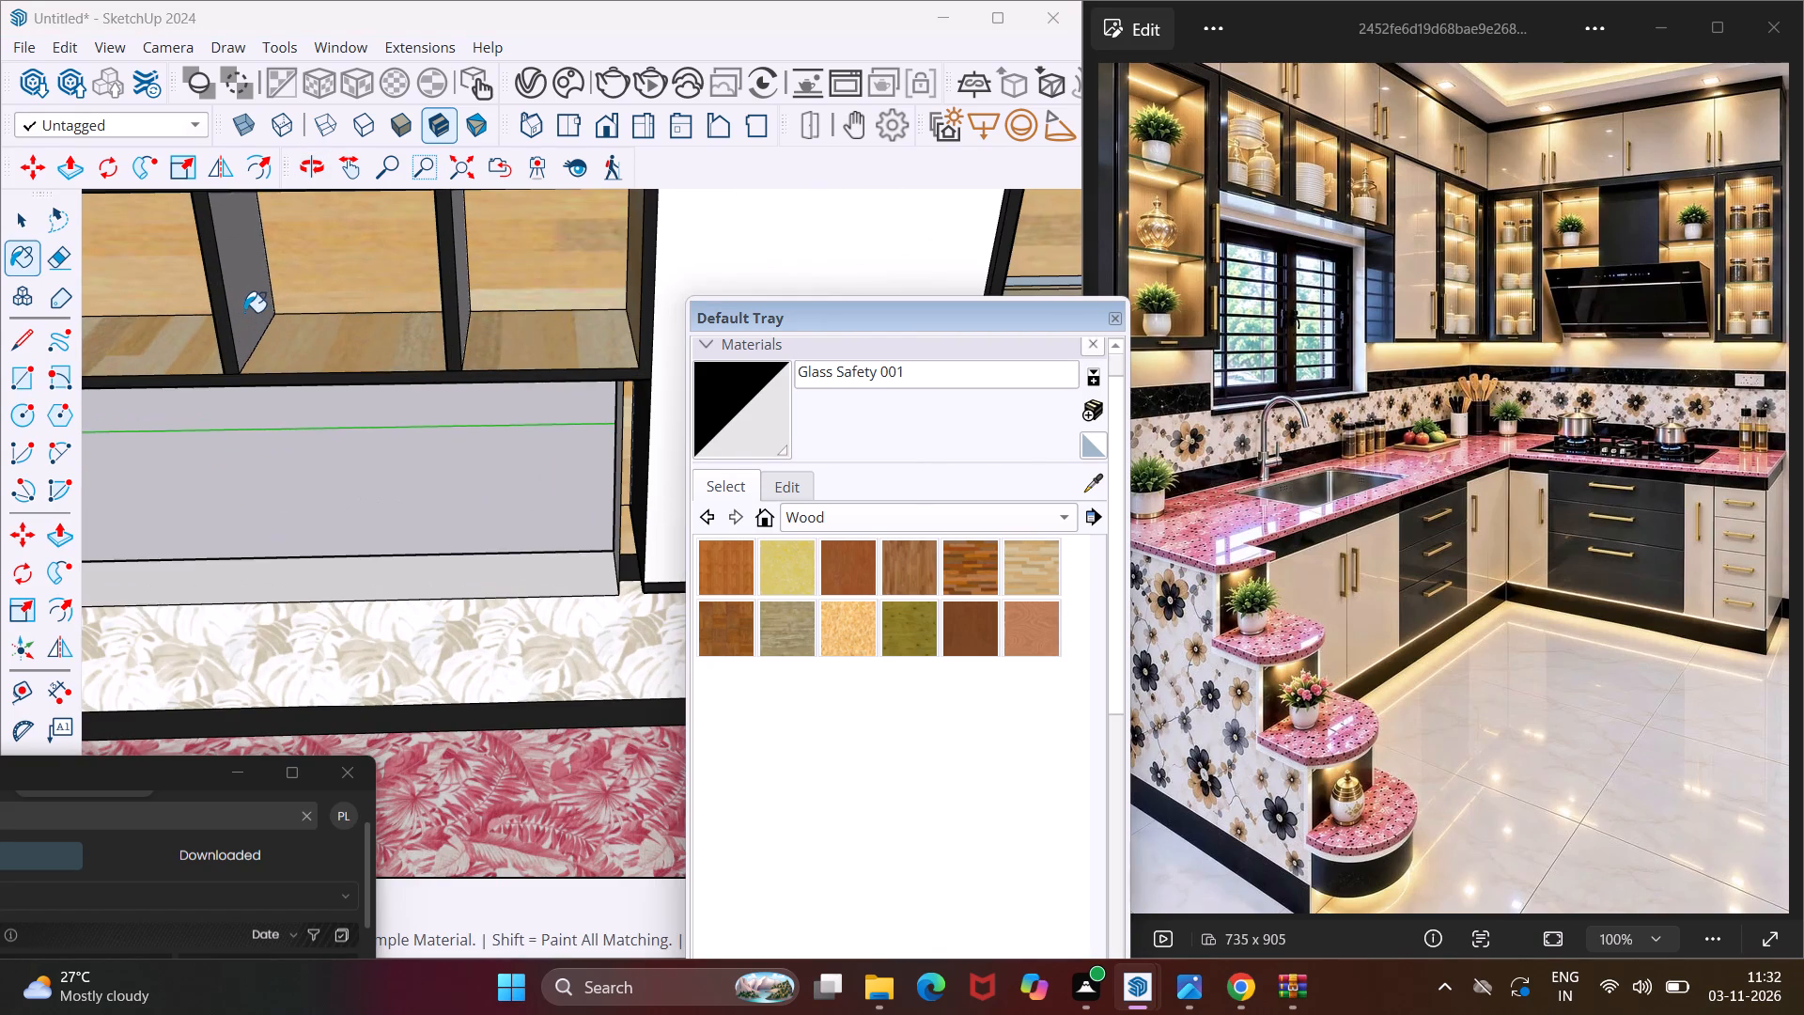
left_click(244, 312)
Paint both sides of the third divider in the open row above the window with Glass Safety 001.
middle_click_drag(243, 311, 590, 232)
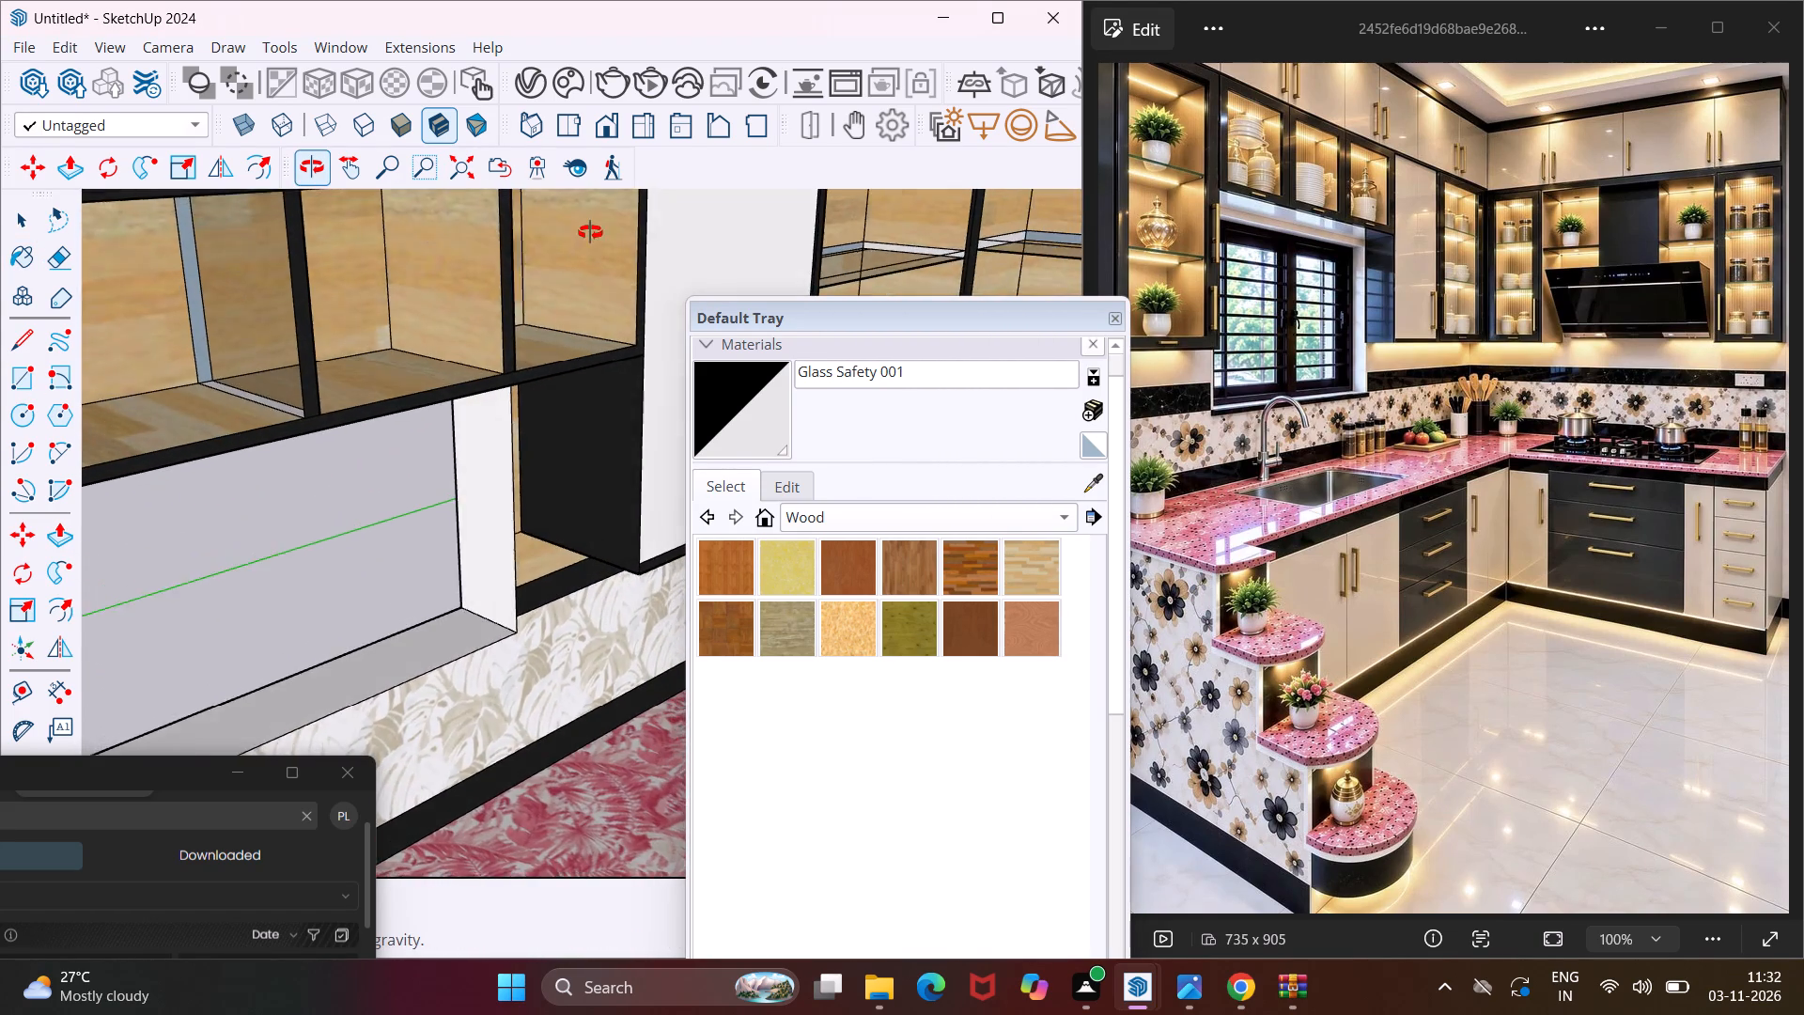
middle_click_drag(590, 232, 628, 232)
scroll(508, 303, "up", 2)
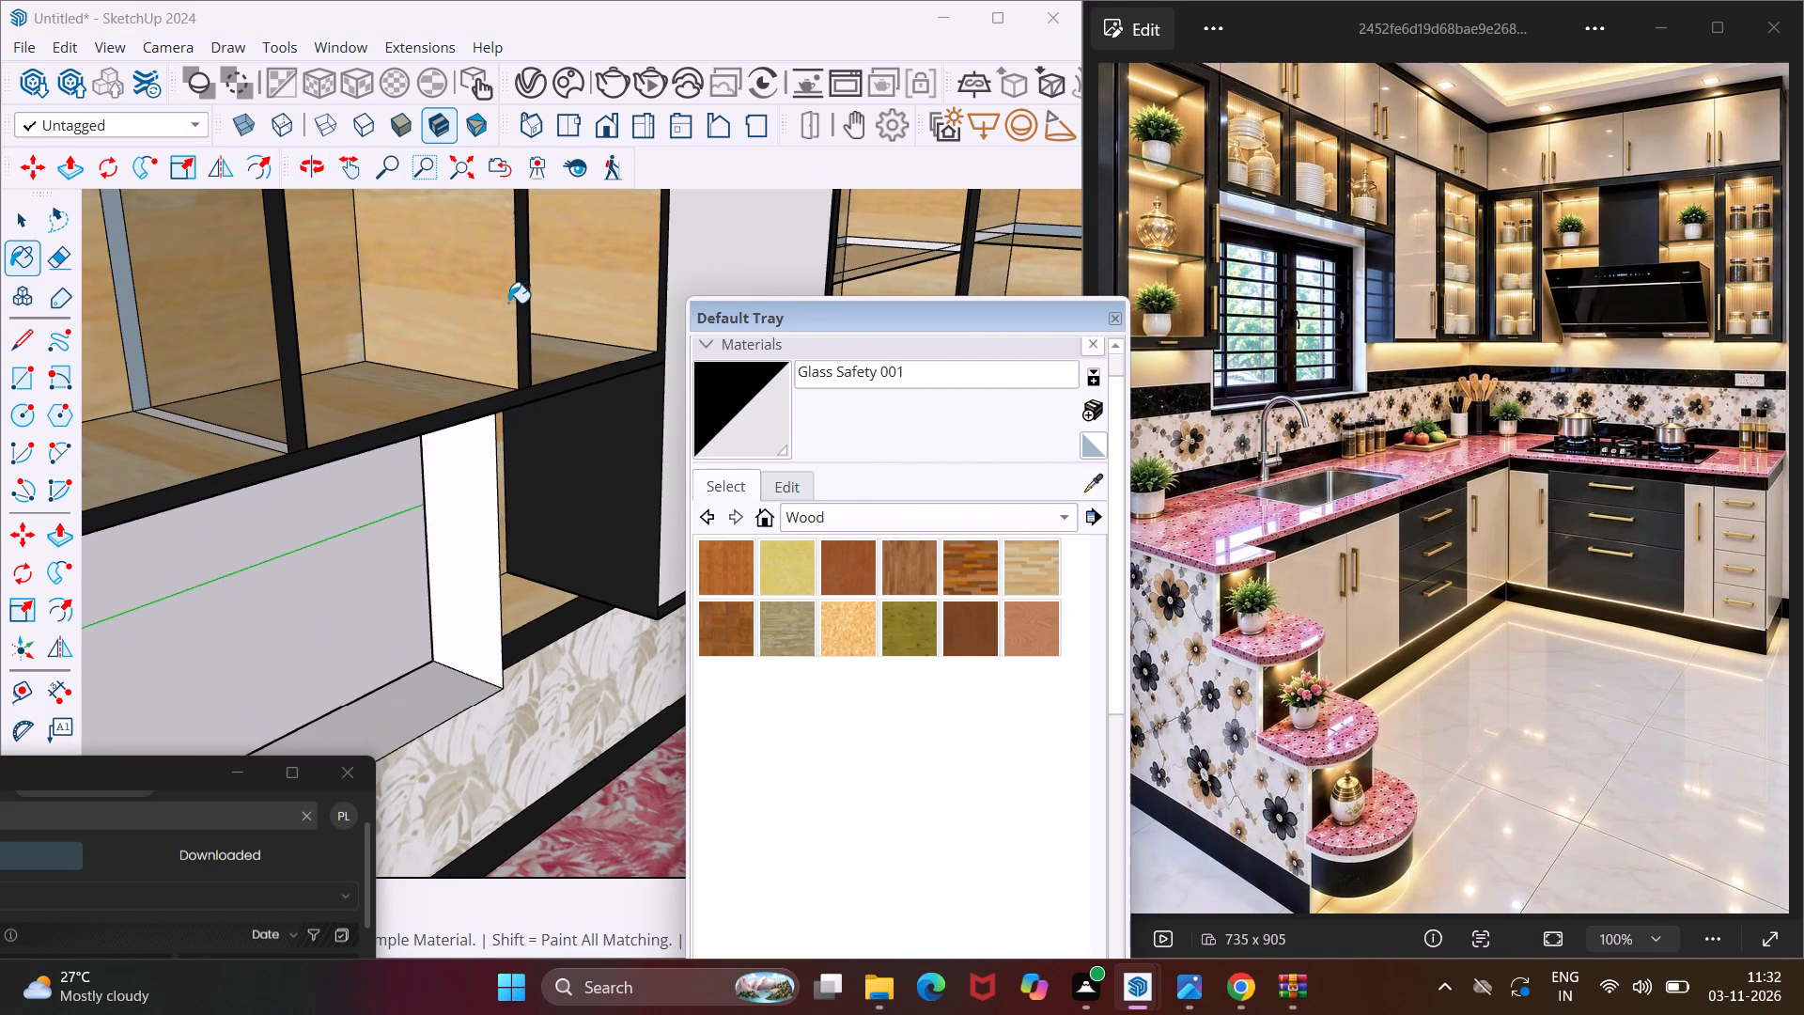
left_click(506, 299)
middle_click_drag(523, 285, 222, 329)
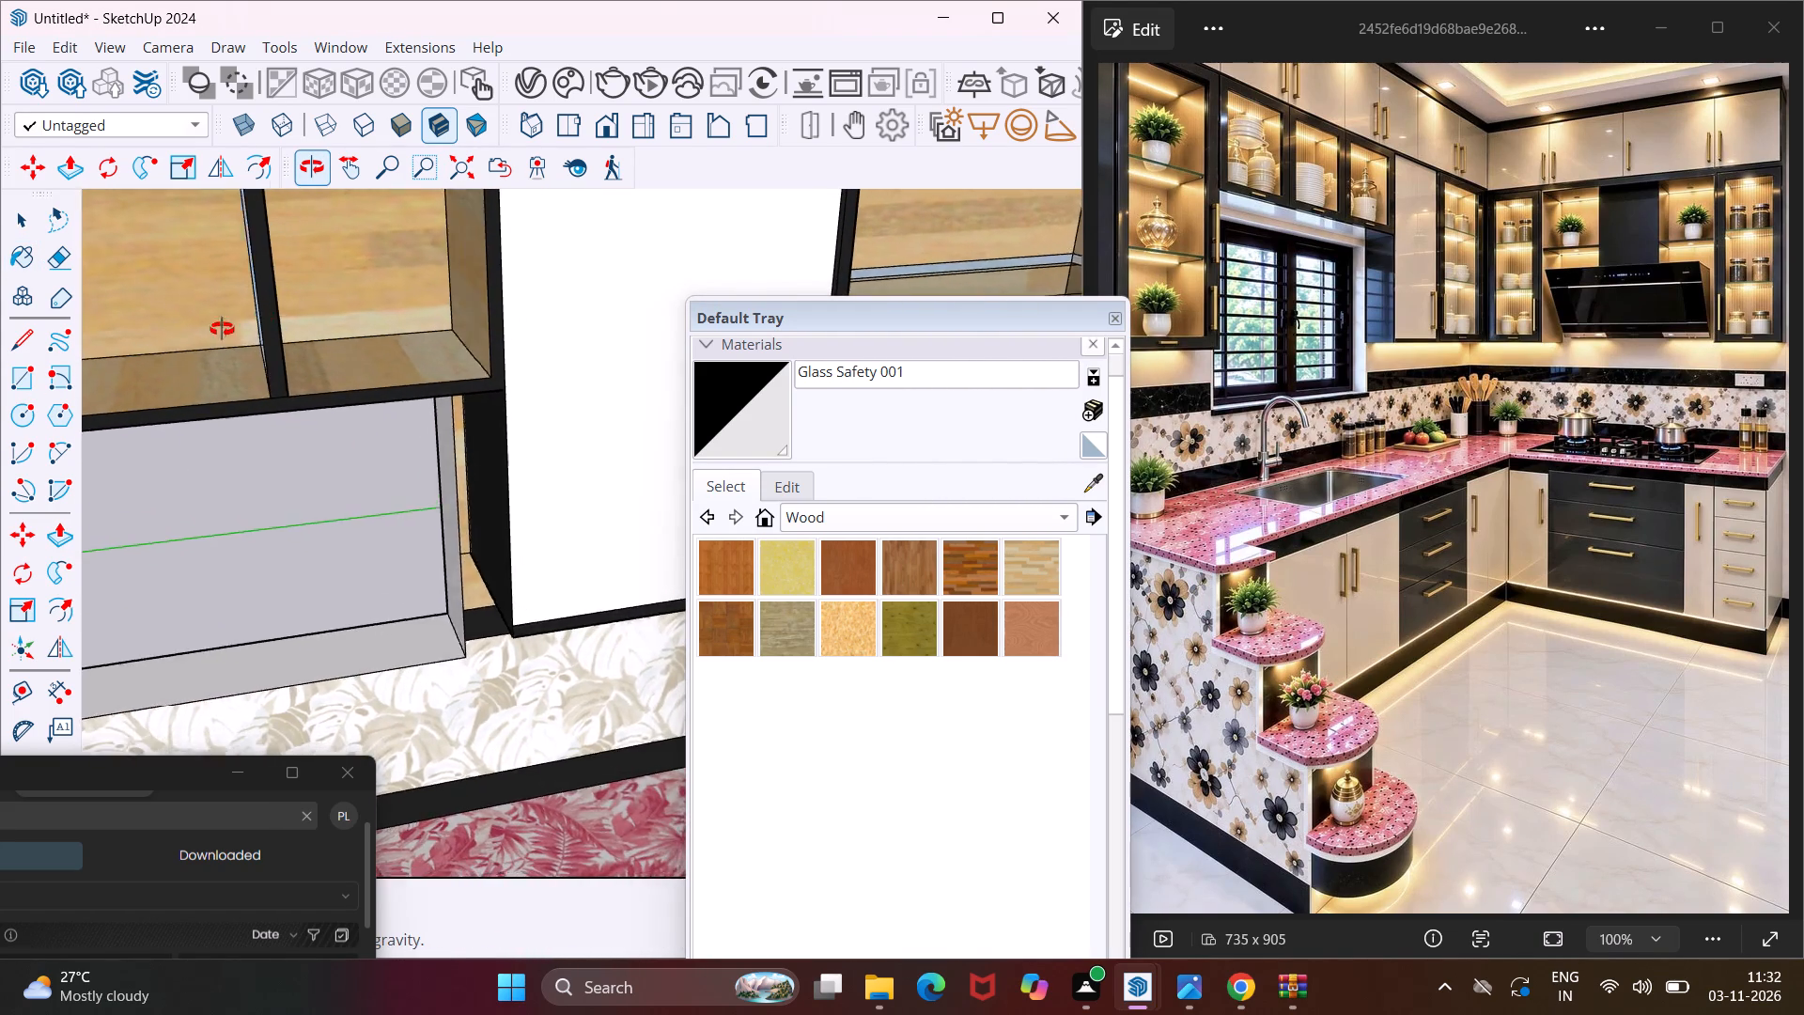
middle_click_drag(222, 329, 117, 344)
scroll(283, 288, "up", 3)
left_click(221, 291)
middle_click_drag(225, 291, 293, 295)
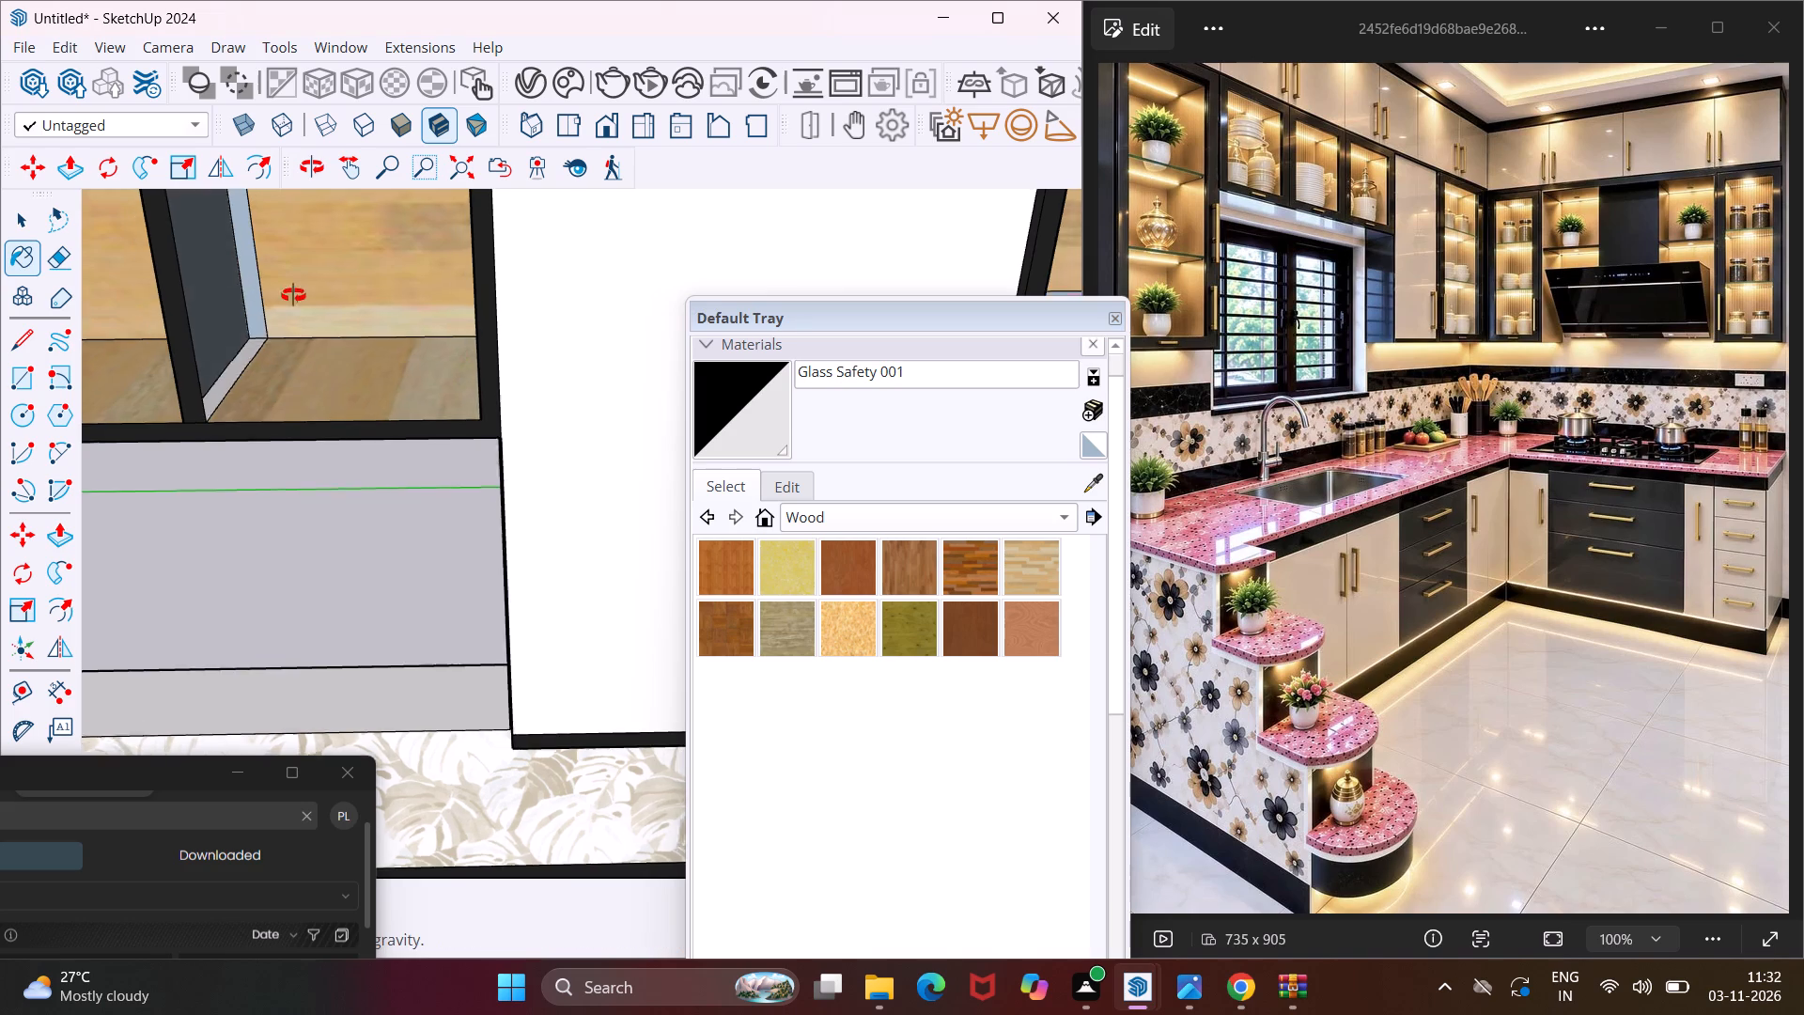
middle_click_drag(293, 295, 468, 319)
left_click(276, 412)
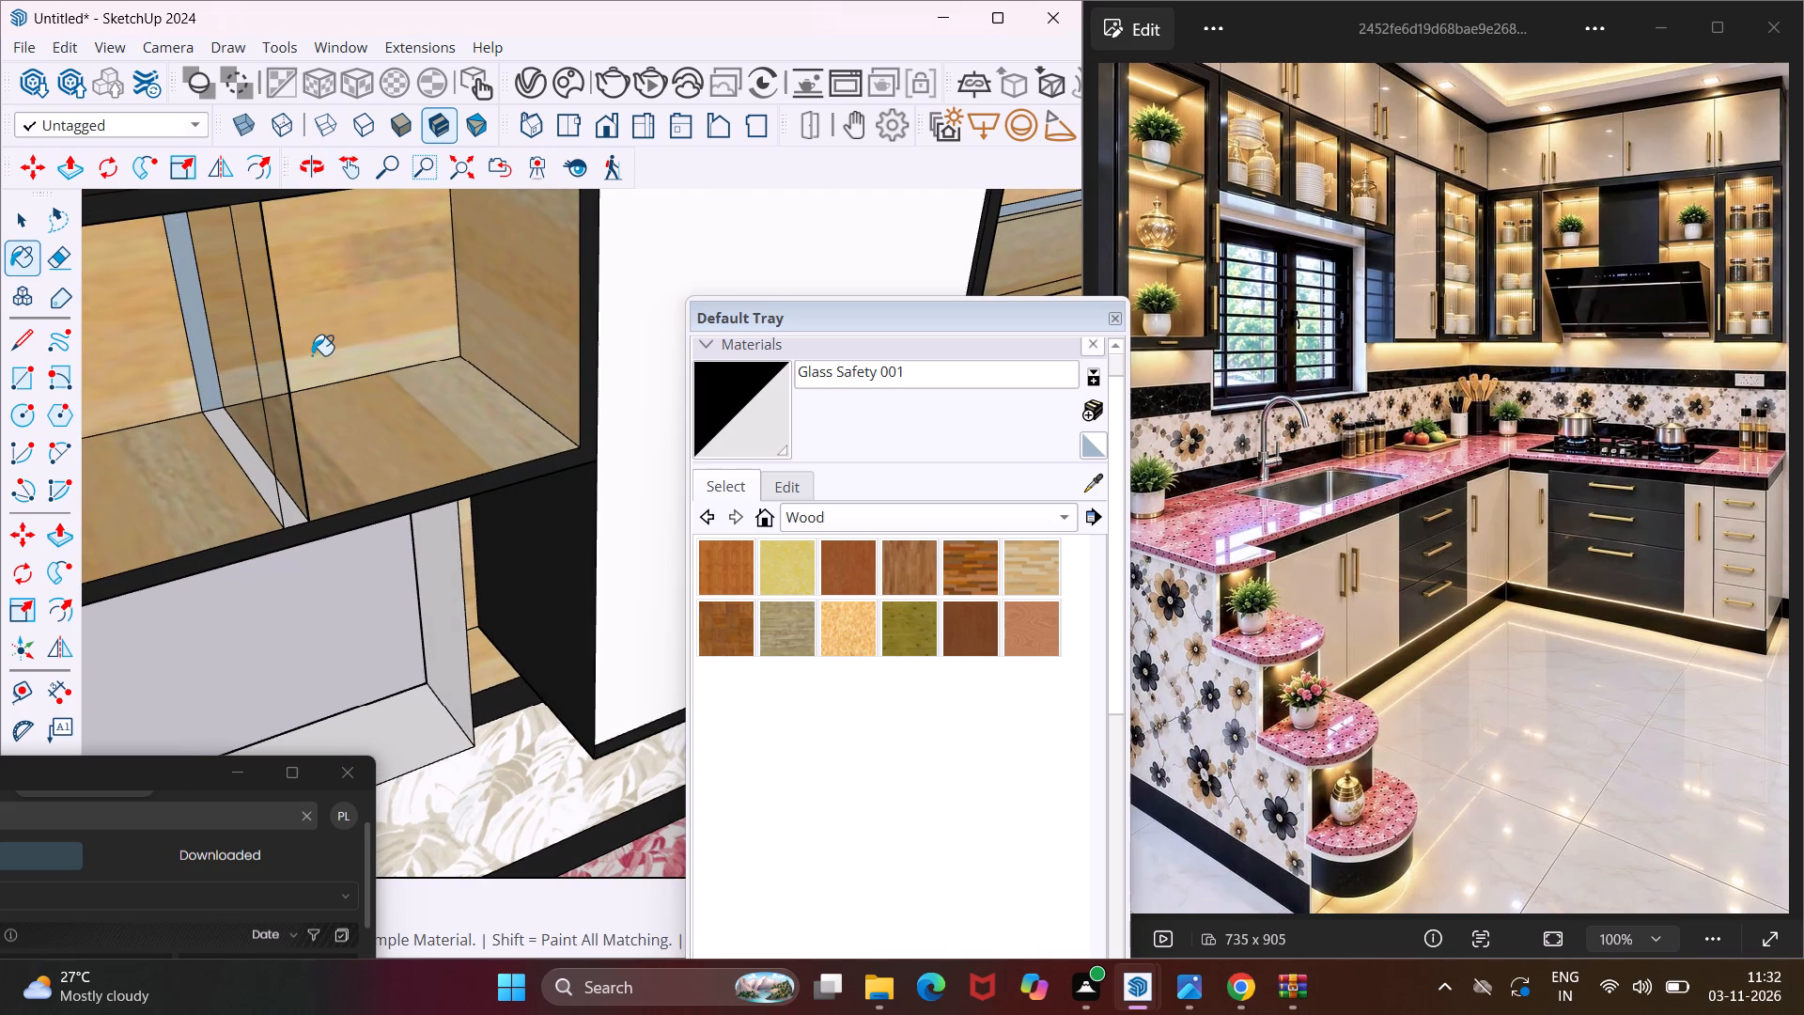
Paint the tops and front edges of both shelves in the open unit beside the window's stepped-counter end with Glass Safety 001.
scroll(313, 349, "down", 17)
scroll(320, 323, "down", 4)
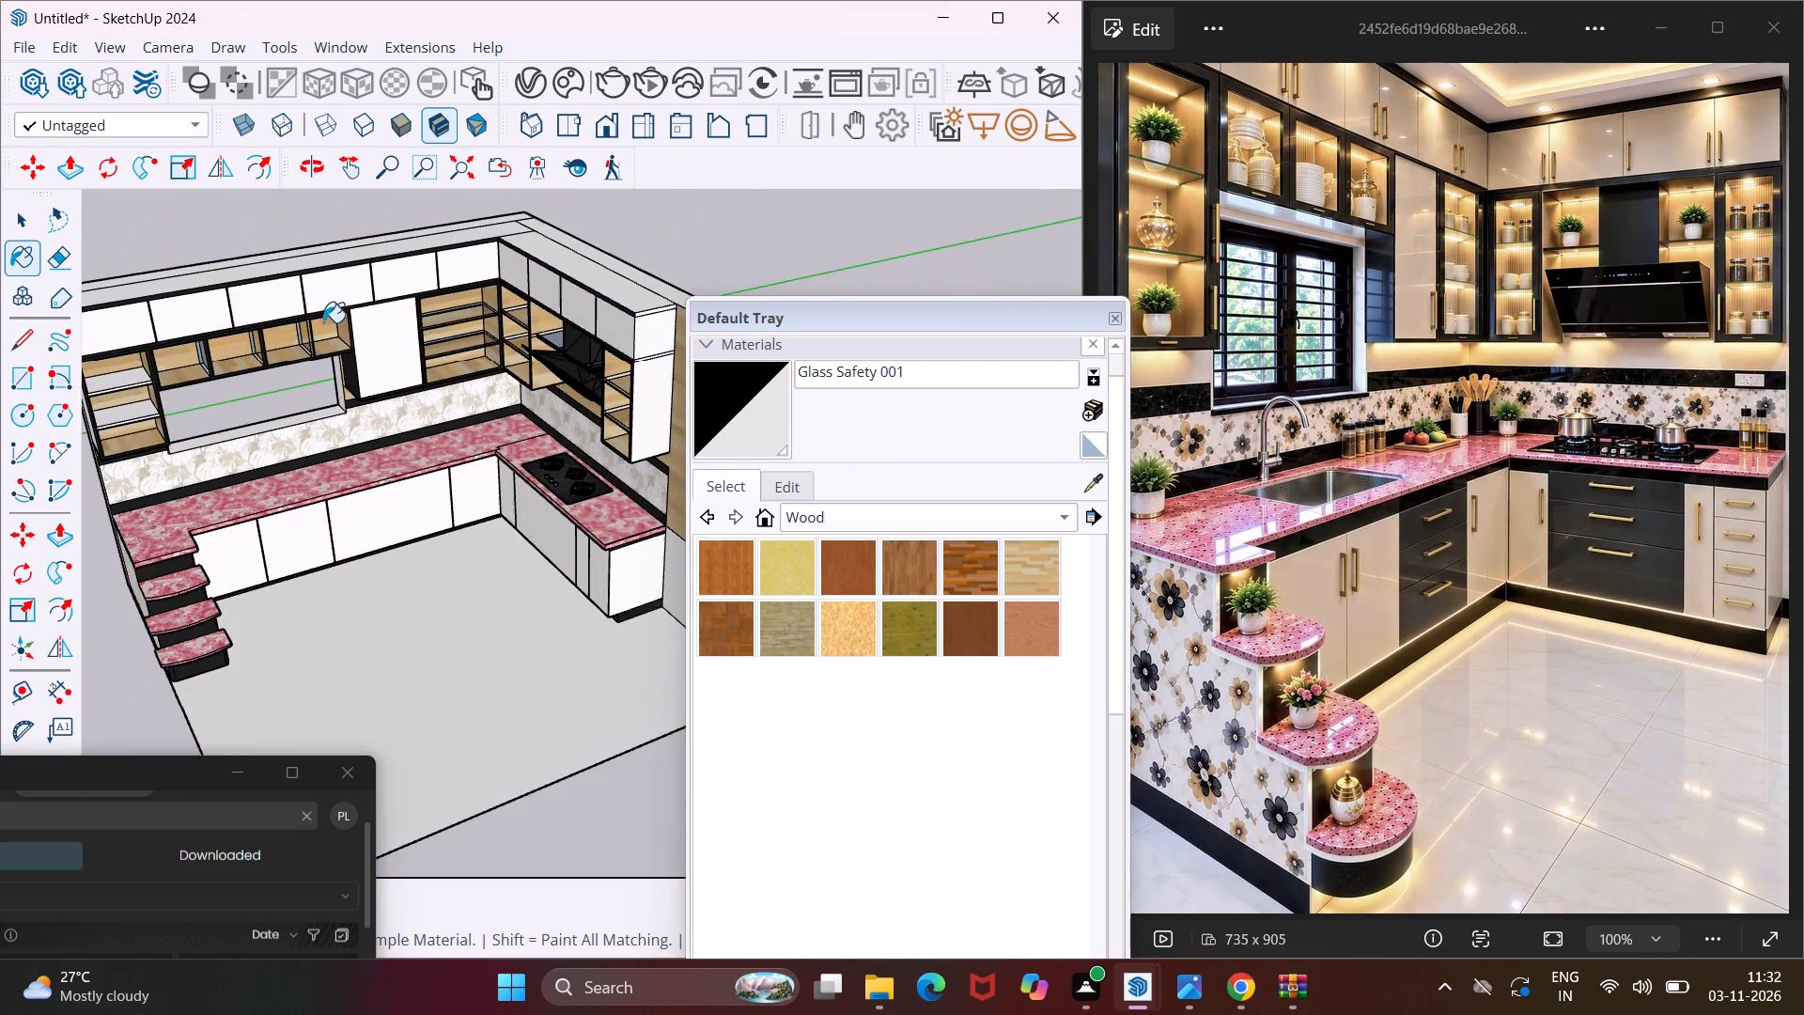
scroll(325, 319, "down", 6)
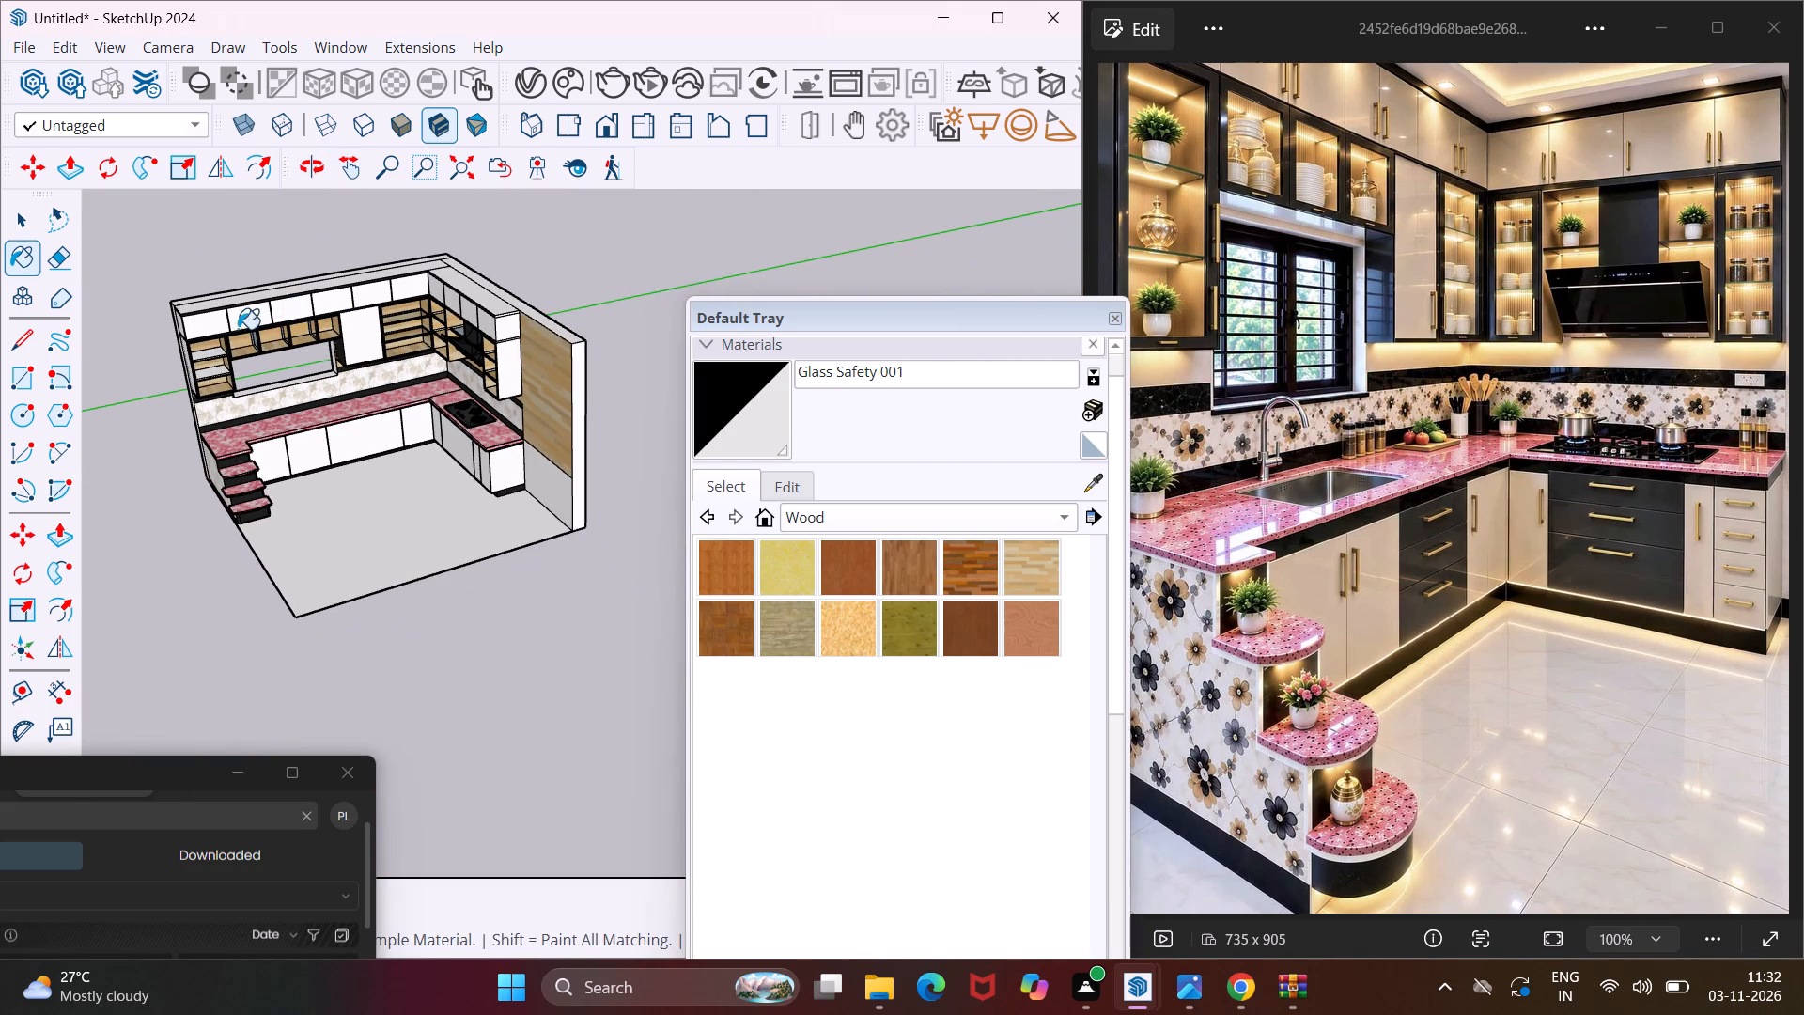
scroll(234, 334, "up", 8)
scroll(188, 352, "up", 14)
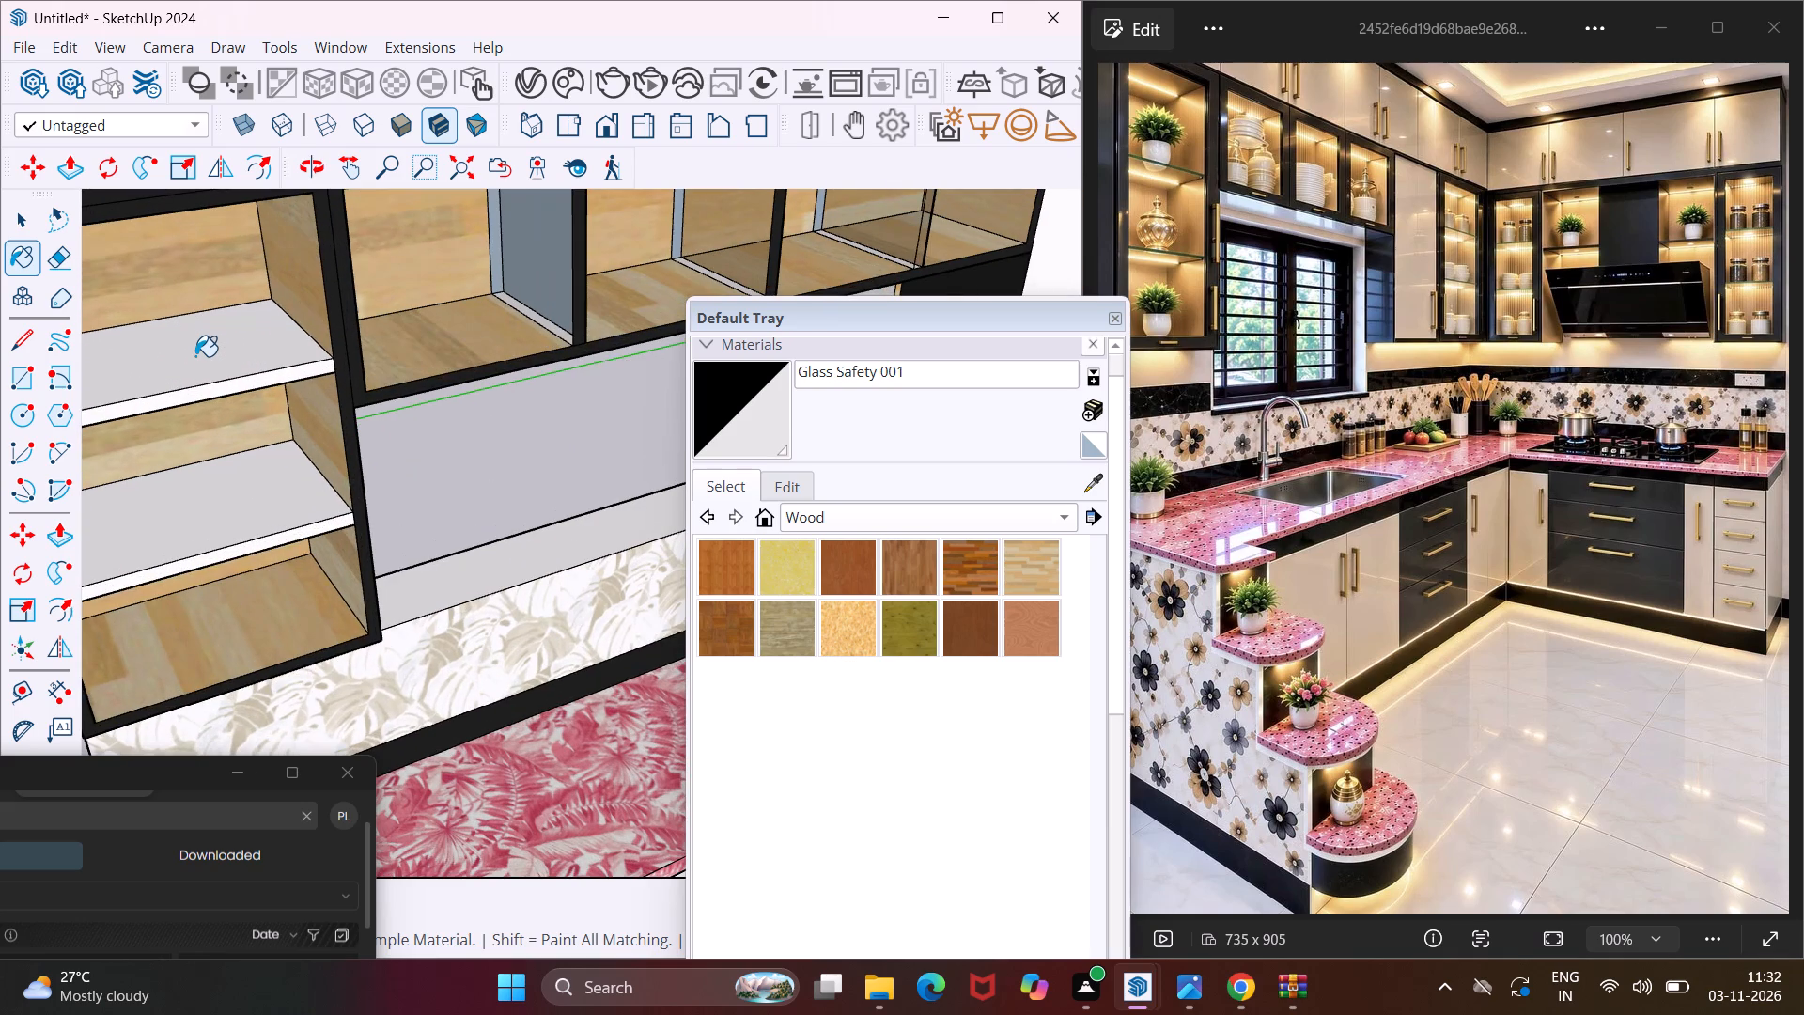
left_click(195, 356)
left_click(266, 385)
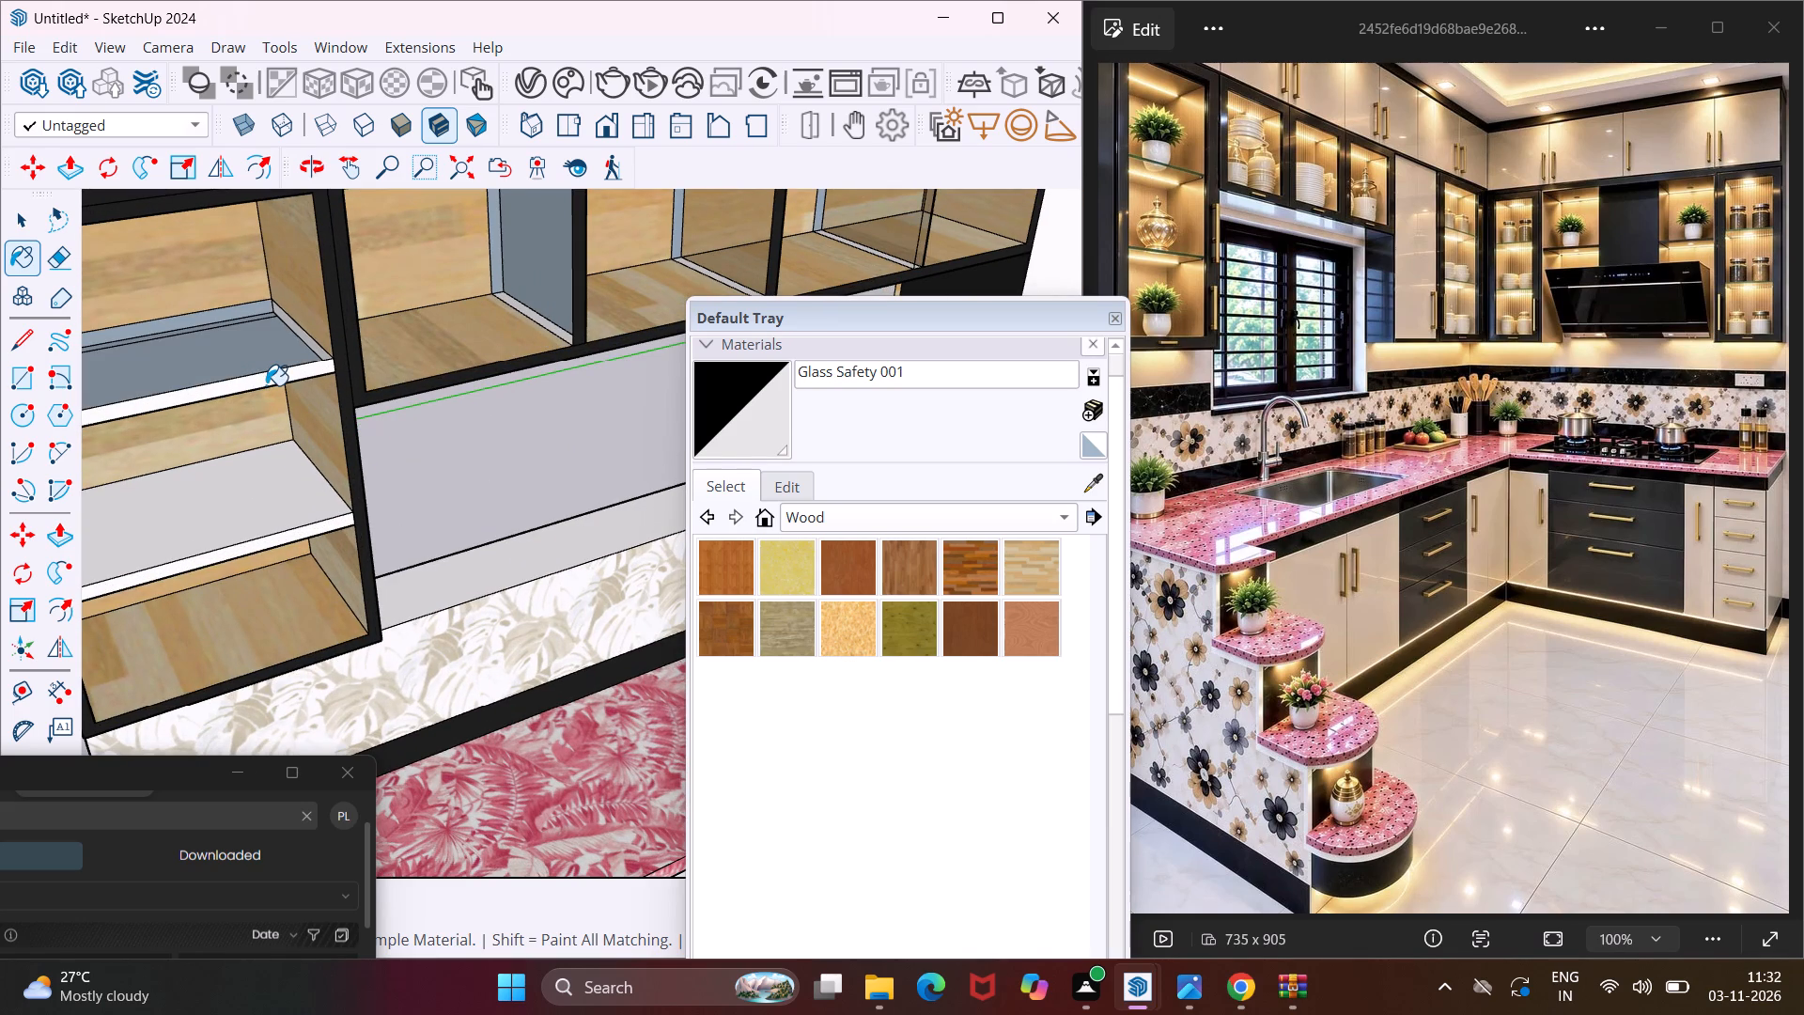
left_click(271, 495)
left_click(281, 544)
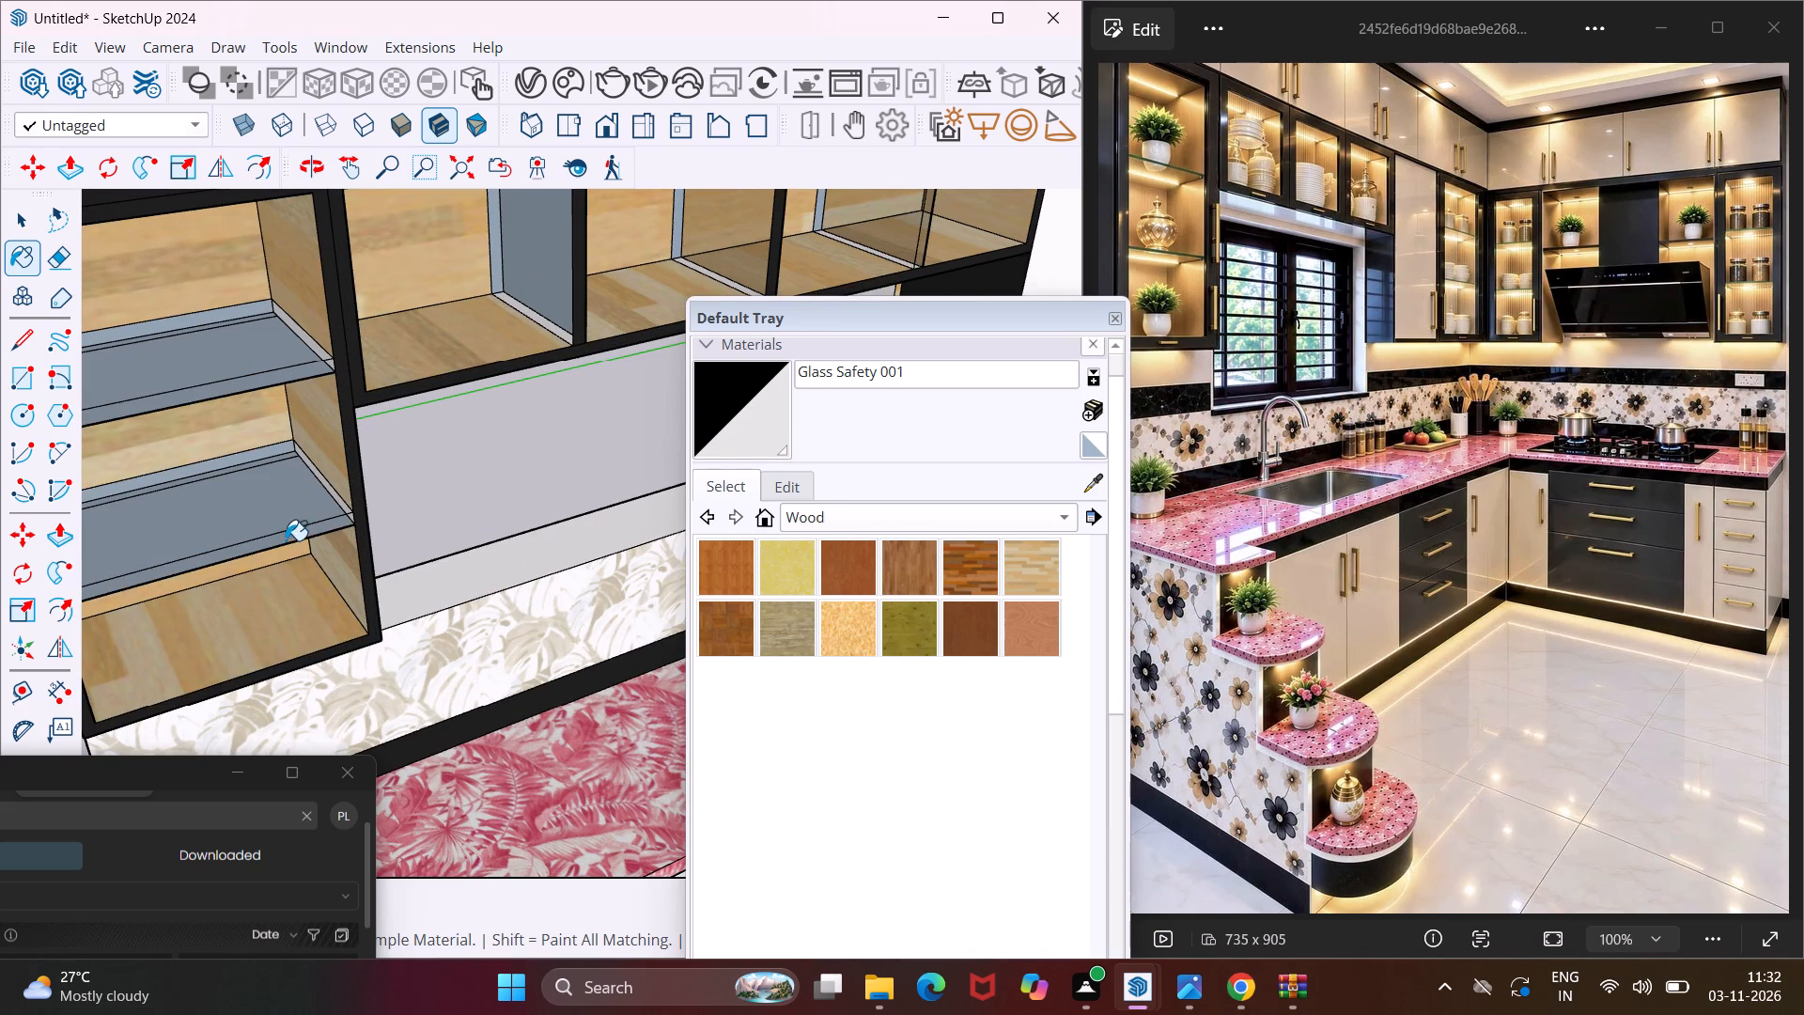
Paint the undersides and remaining inner faces of those two shelves with Glass Safety 001.
middle_click_drag(303, 466, 505, 213)
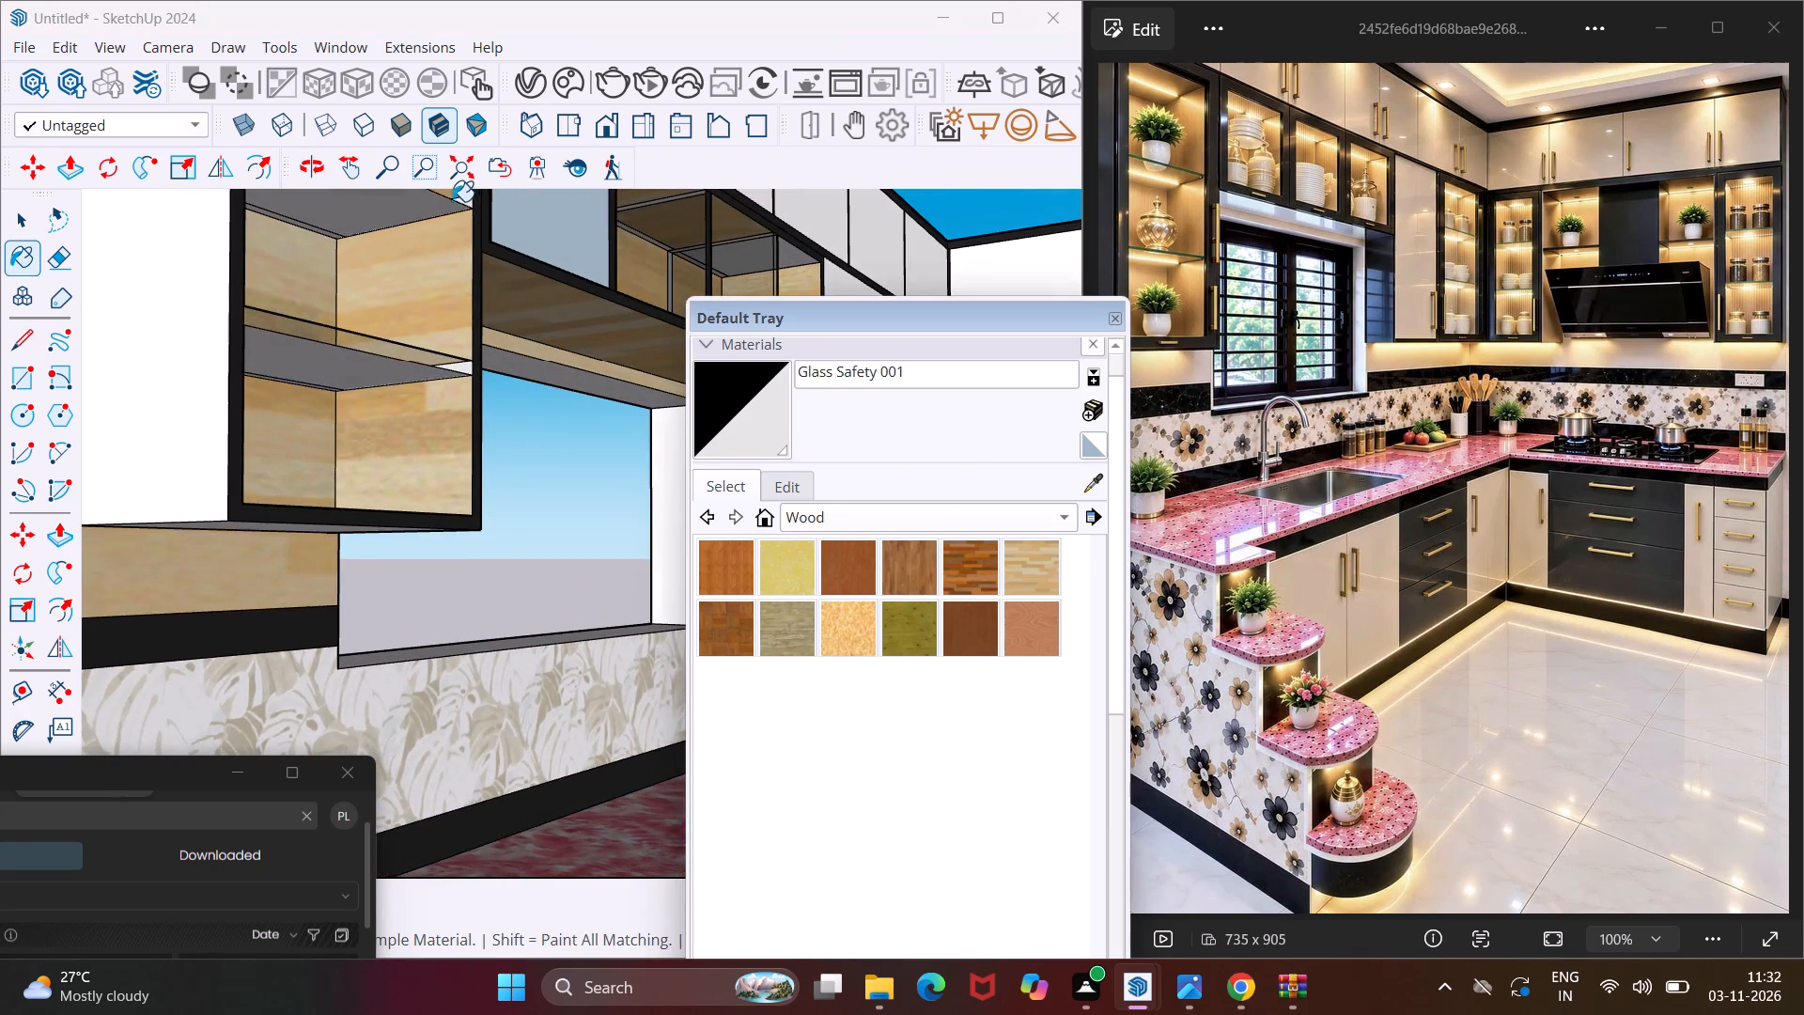
scroll(447, 201, "up", 3)
left_click(430, 209)
scroll(230, 258, "up", 7)
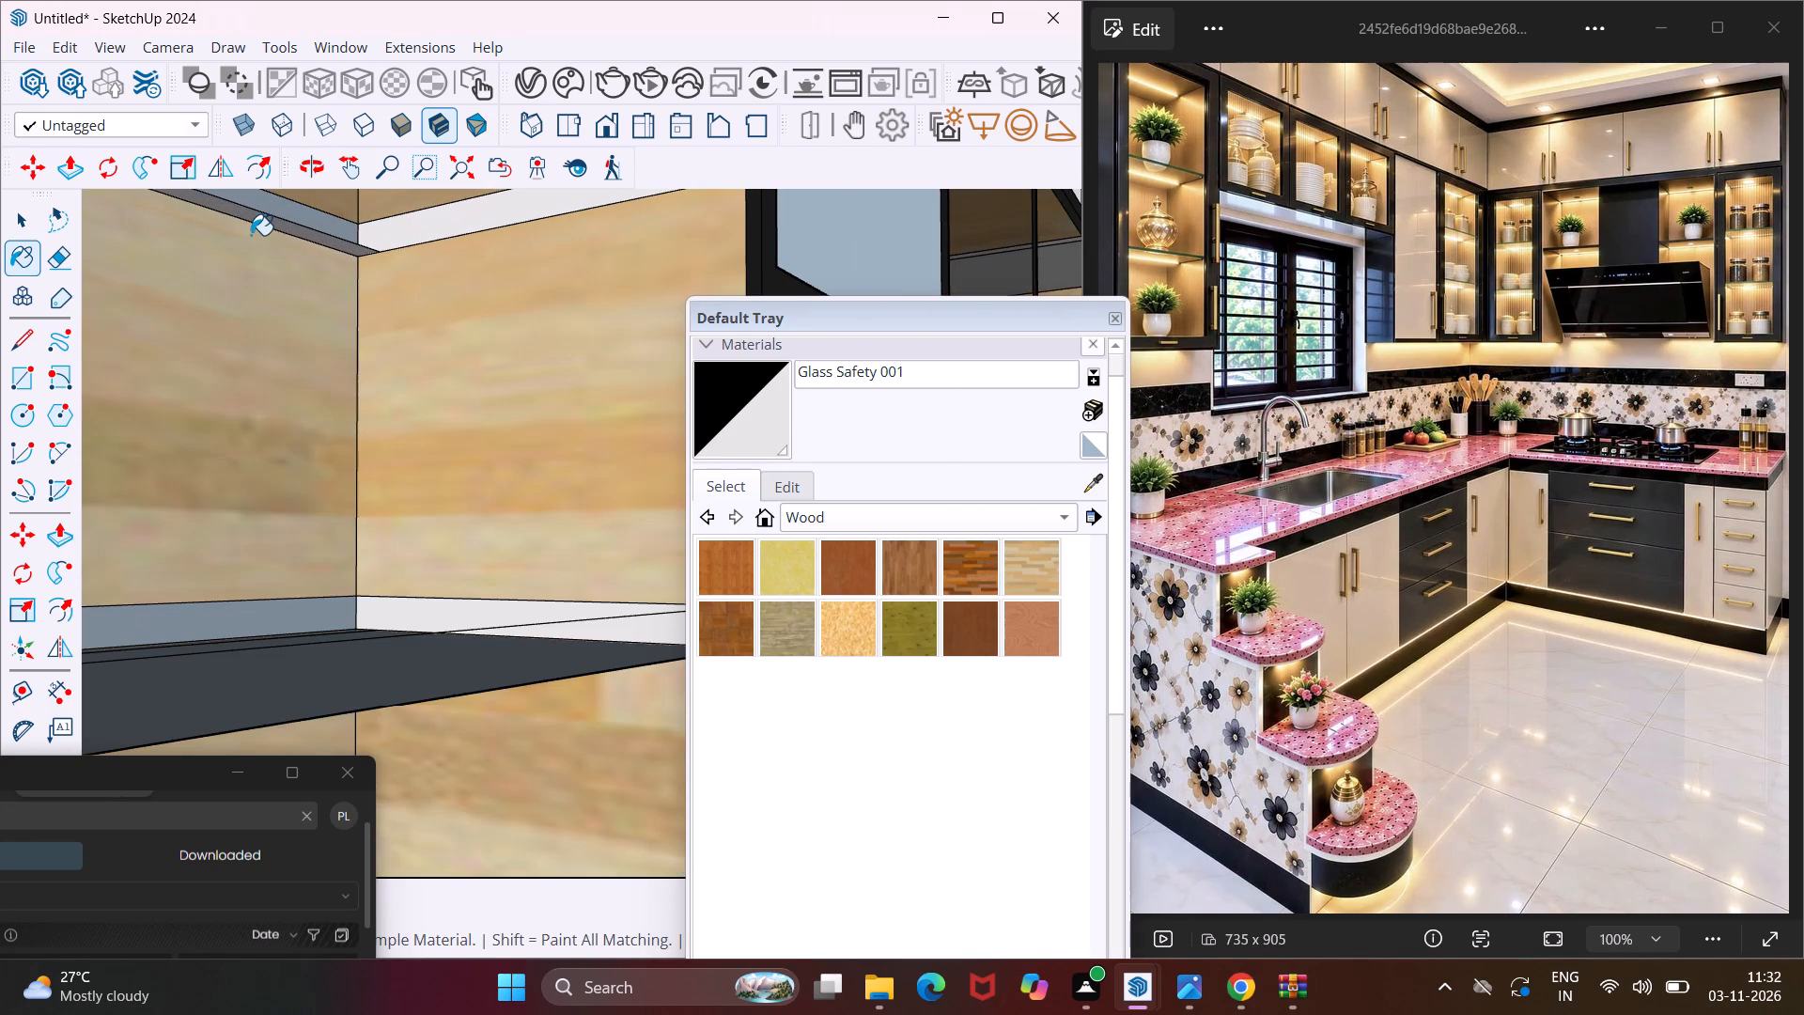
left_click(272, 222)
scroll(286, 213, "down", 5)
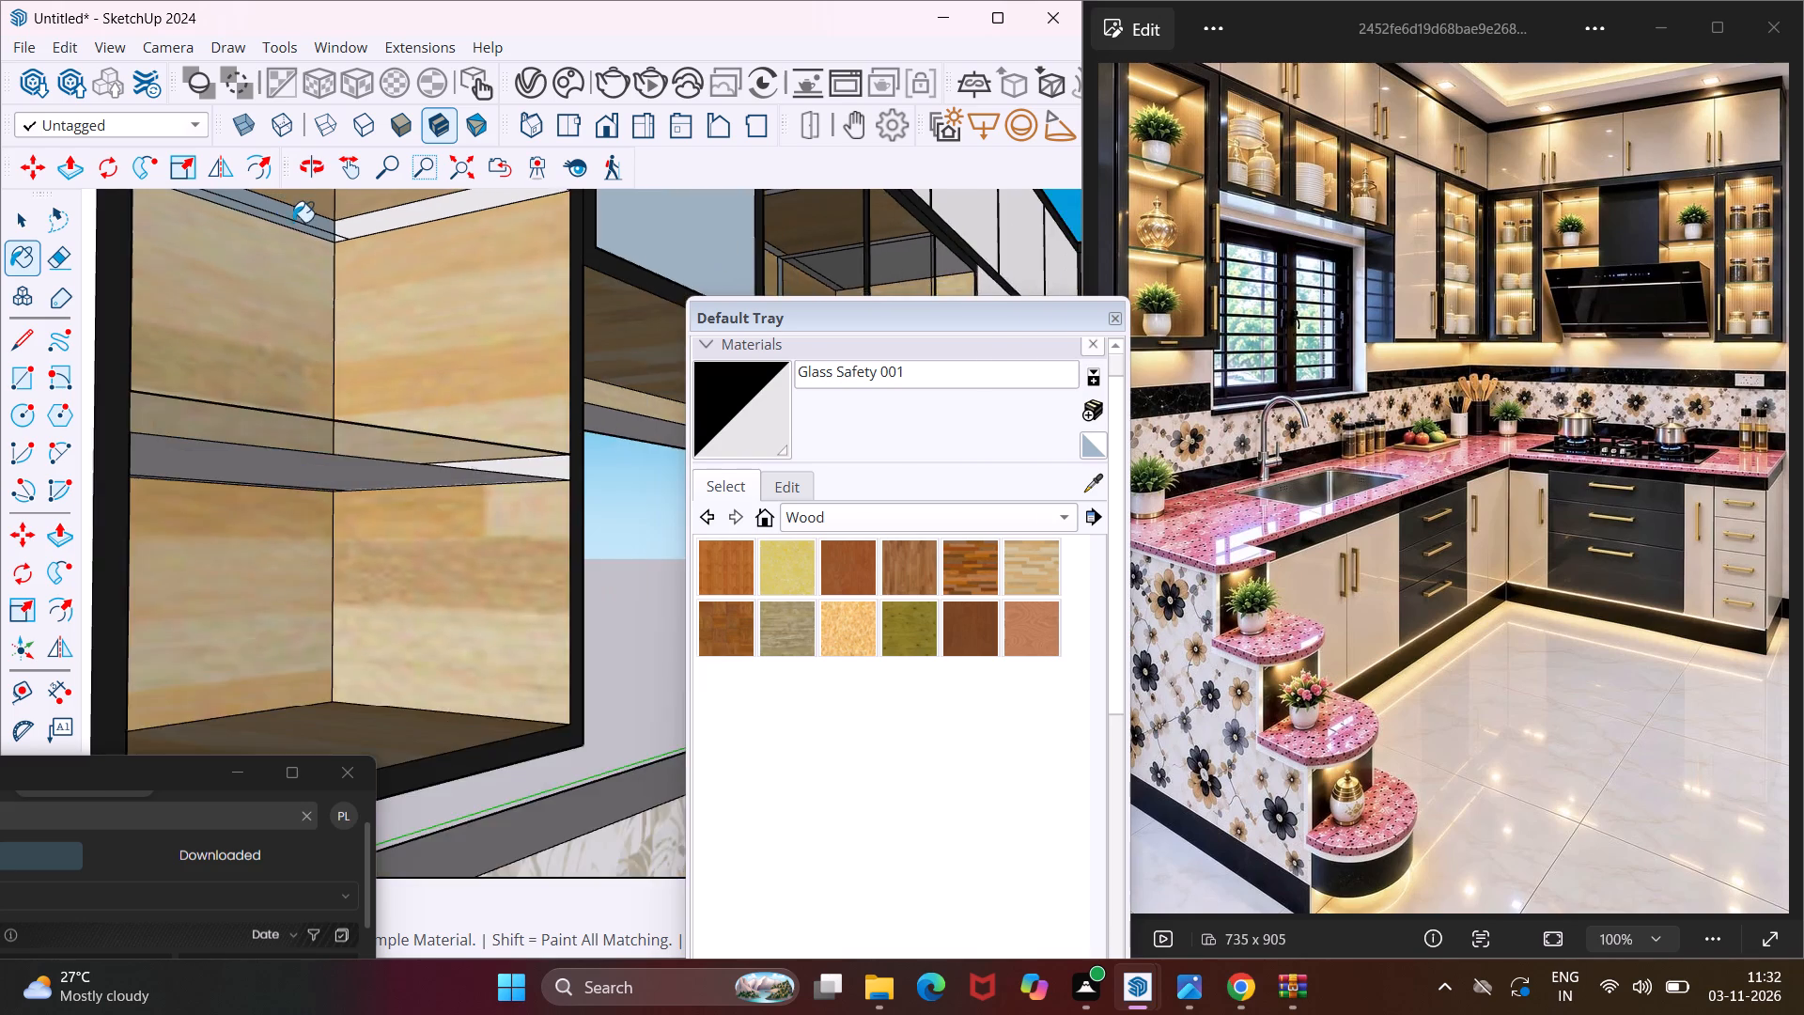
scroll(293, 223, "down", 4)
scroll(316, 403, "up", 4)
left_click(307, 385)
scroll(271, 414, "up", 7)
middle_click_drag(261, 414, 274, 345)
scroll(278, 350, "up", 3)
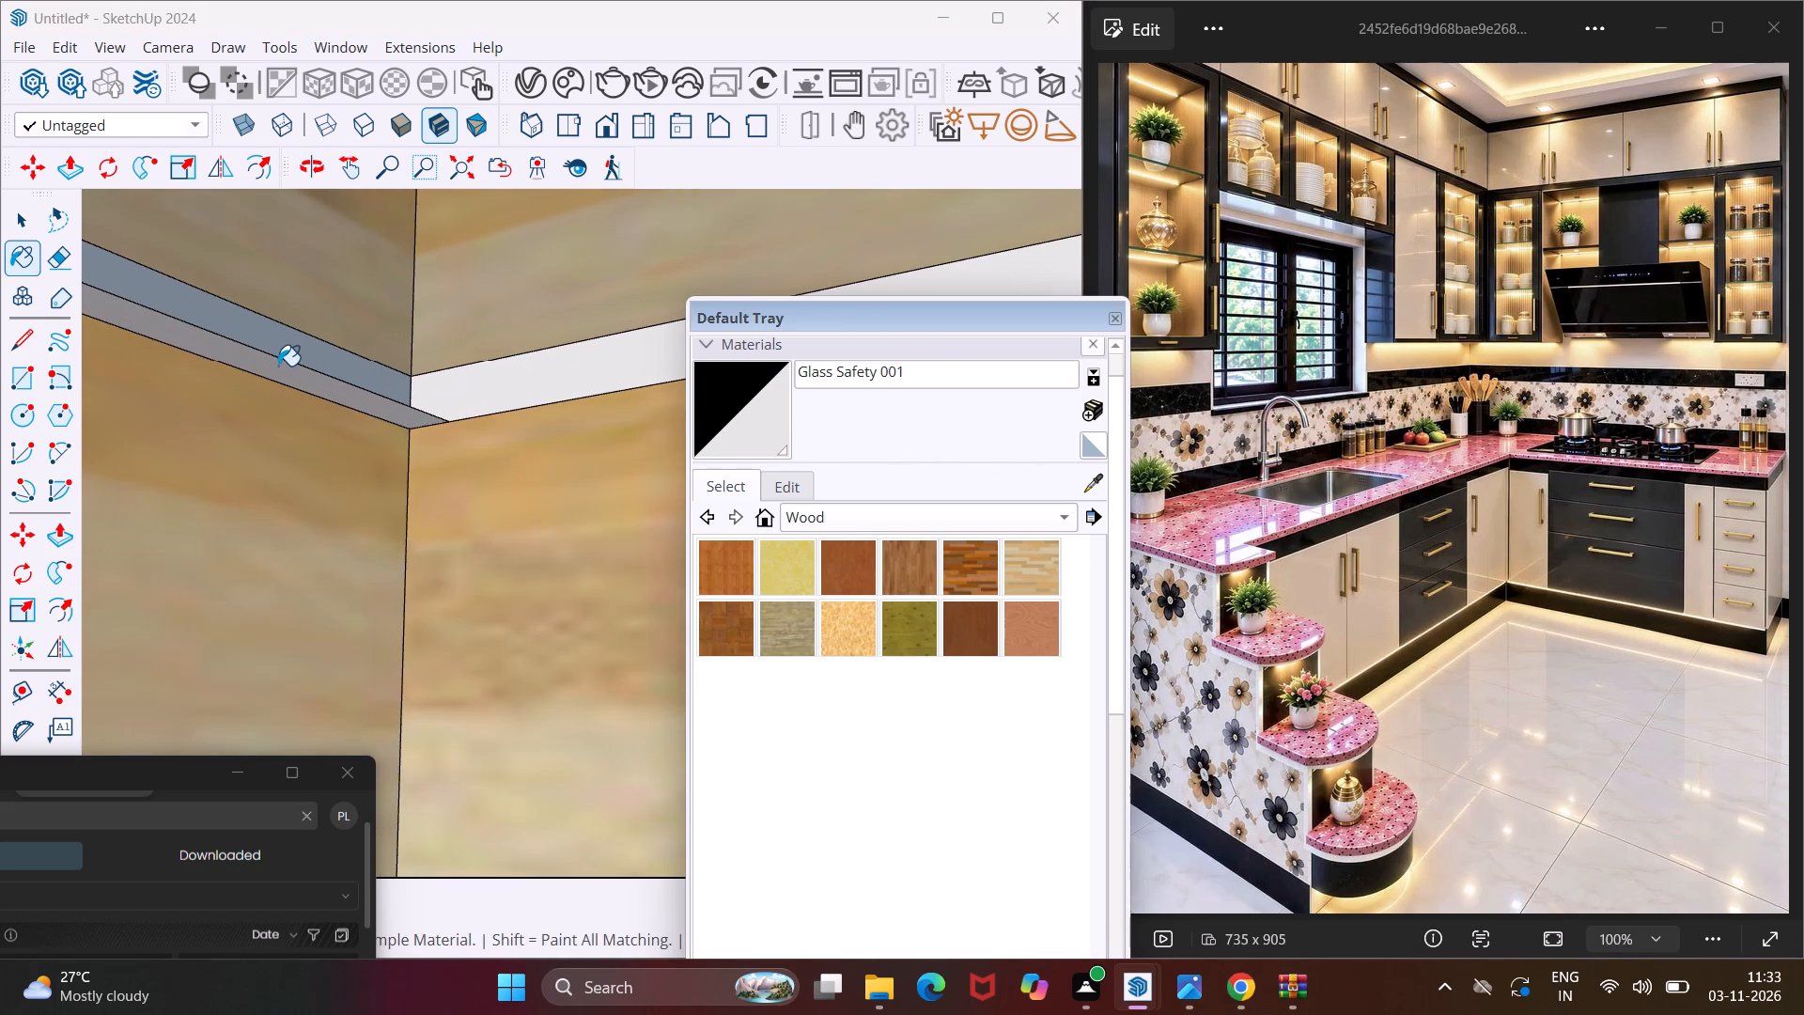
left_click(278, 366)
Inspect the glass shelves and dividers in the open row above the window and both corner open units, from above and below.
middle_click_drag(319, 324, 140, 481)
scroll(244, 366, "down", 17)
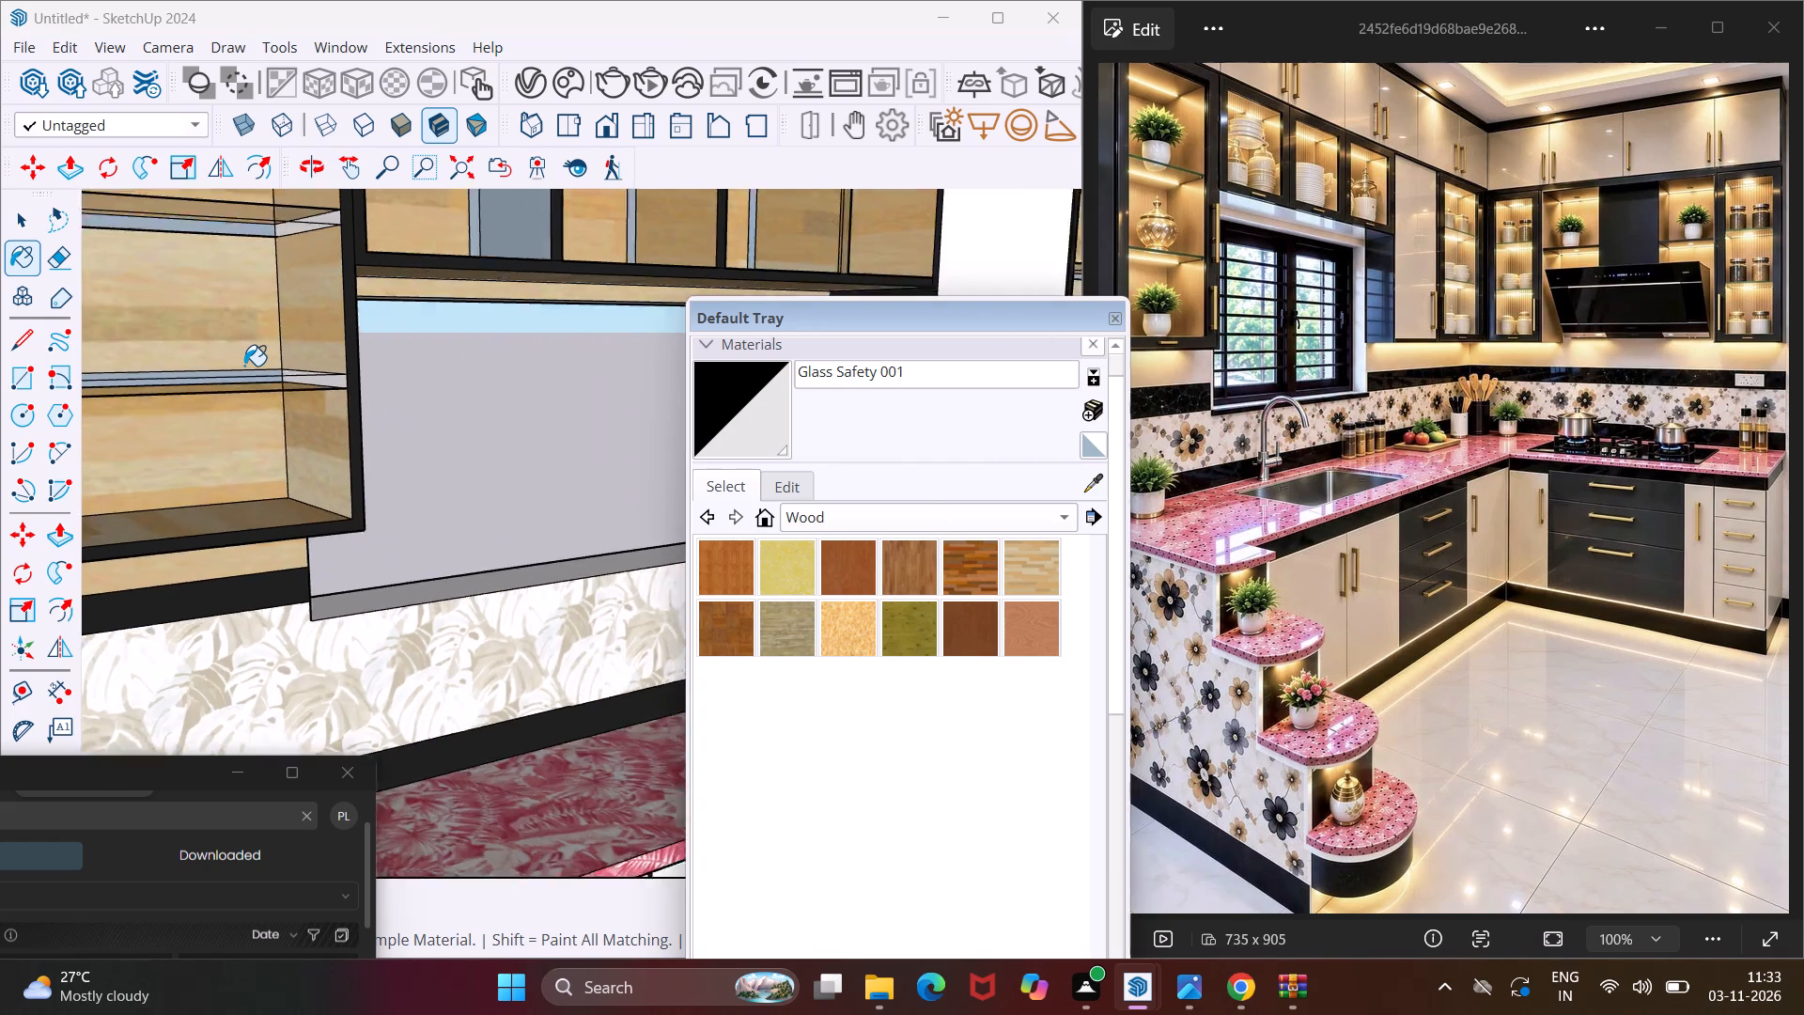
scroll(244, 366, "down", 15)
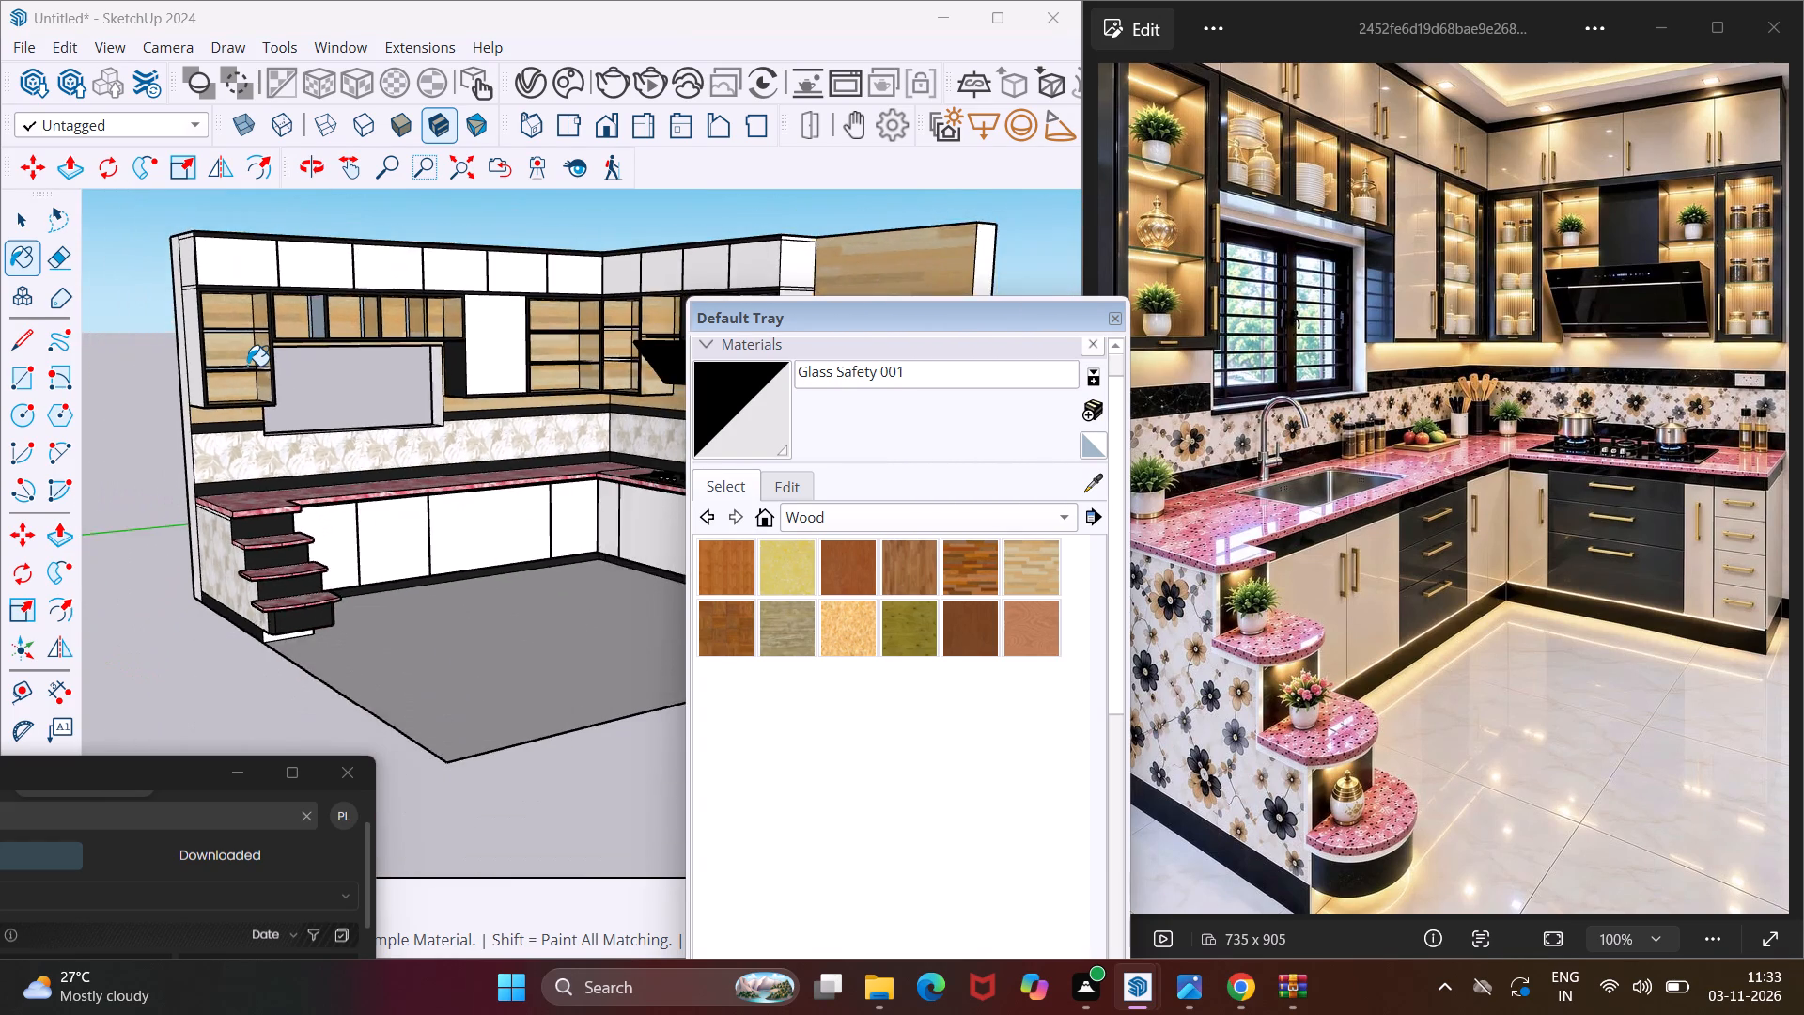
scroll(247, 366, "down", 4)
scroll(386, 325, "up", 13)
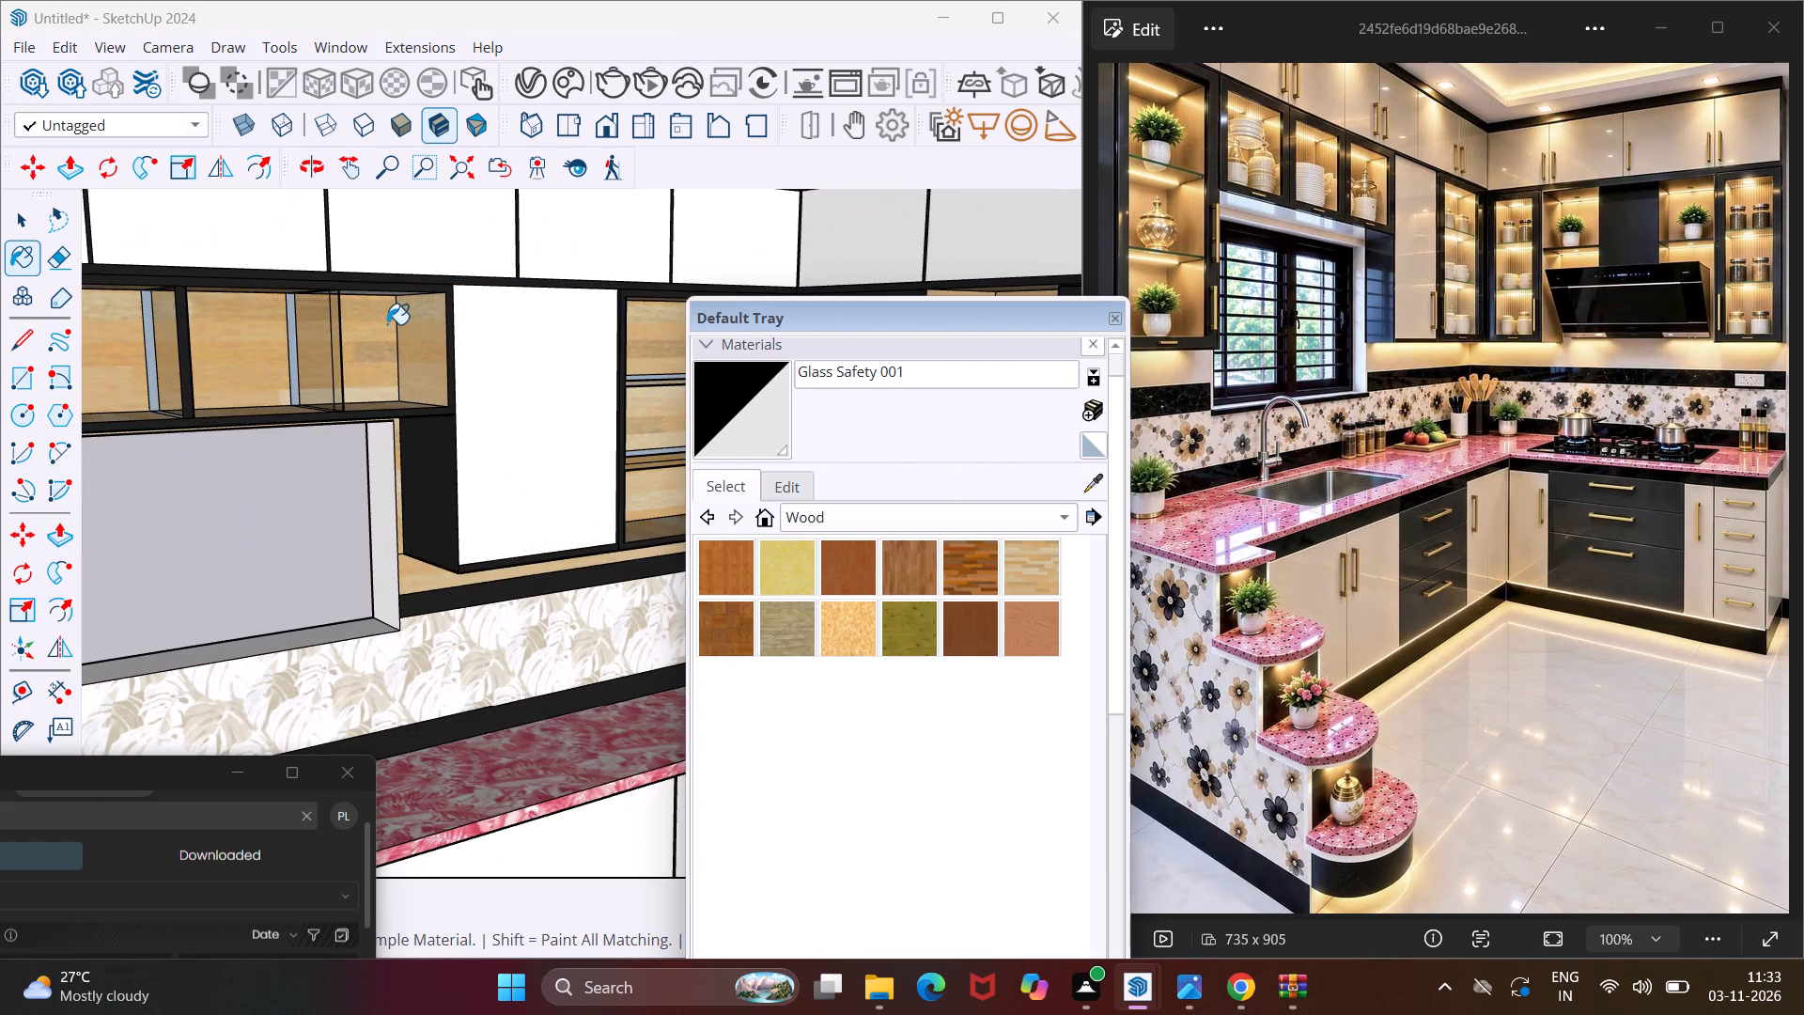
middle_click_drag(387, 324, 406, 225)
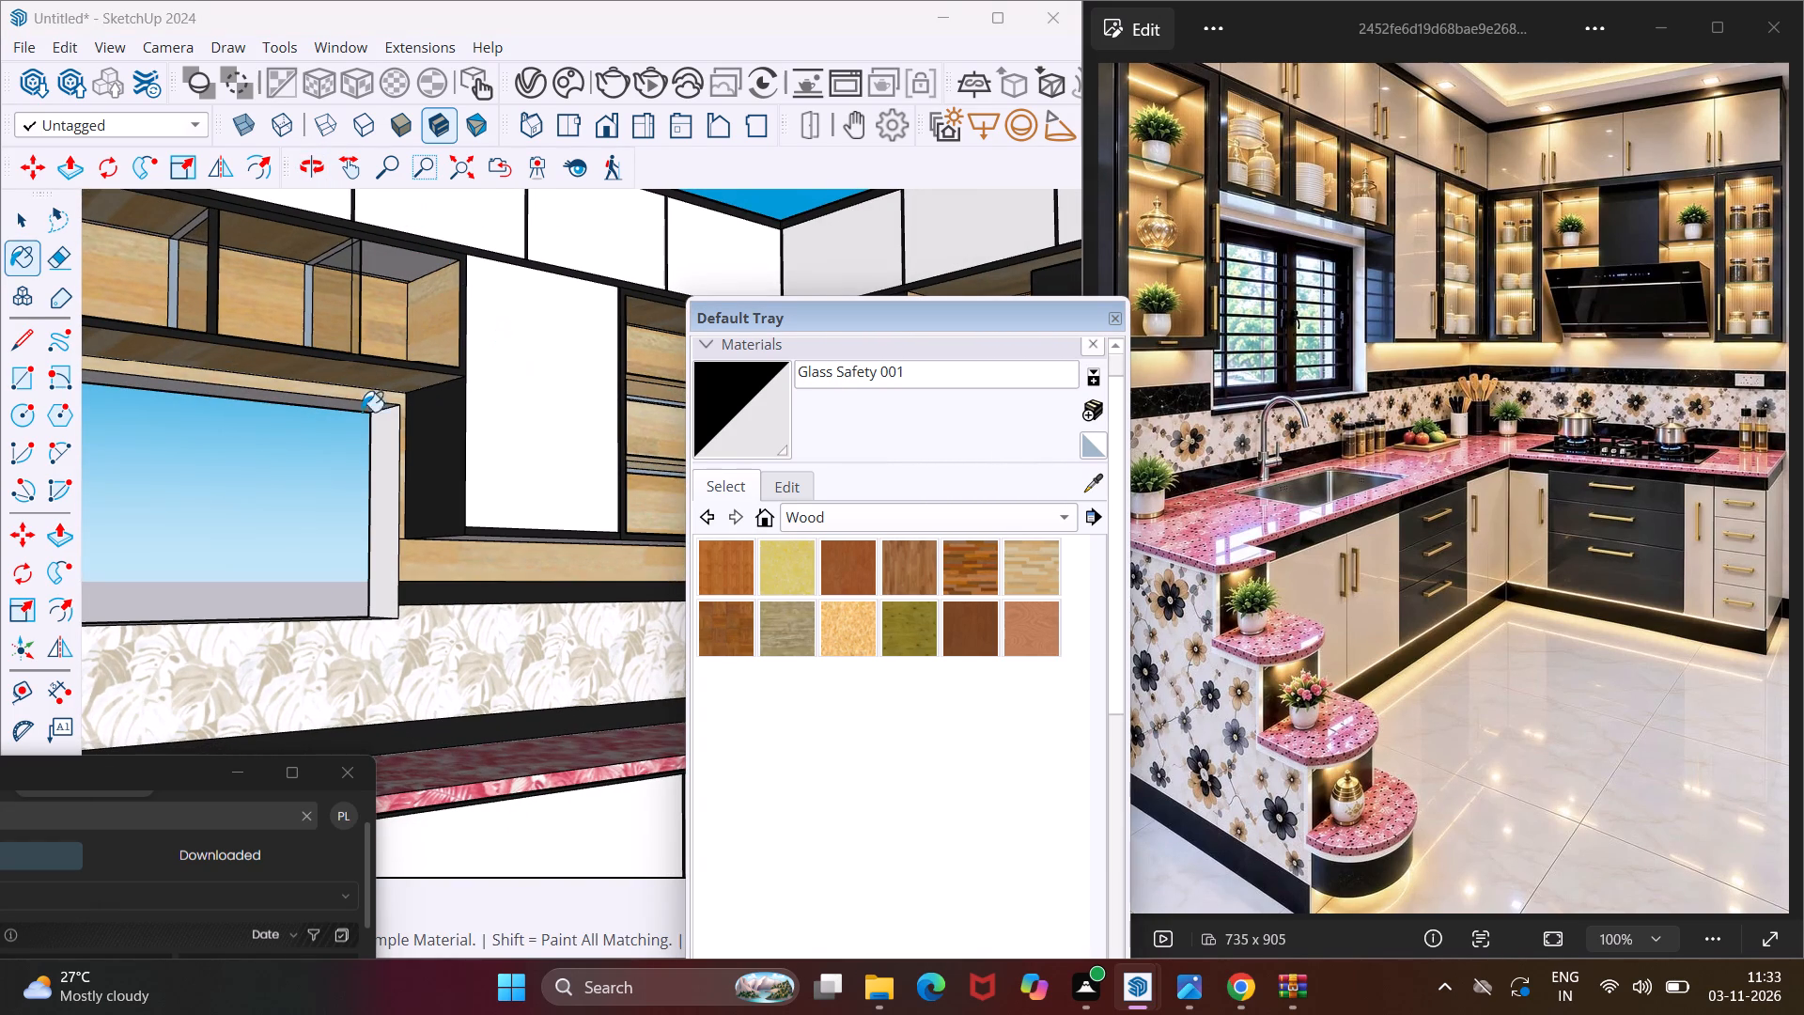
scroll(274, 412, "down", 9)
scroll(526, 414, "up", 2)
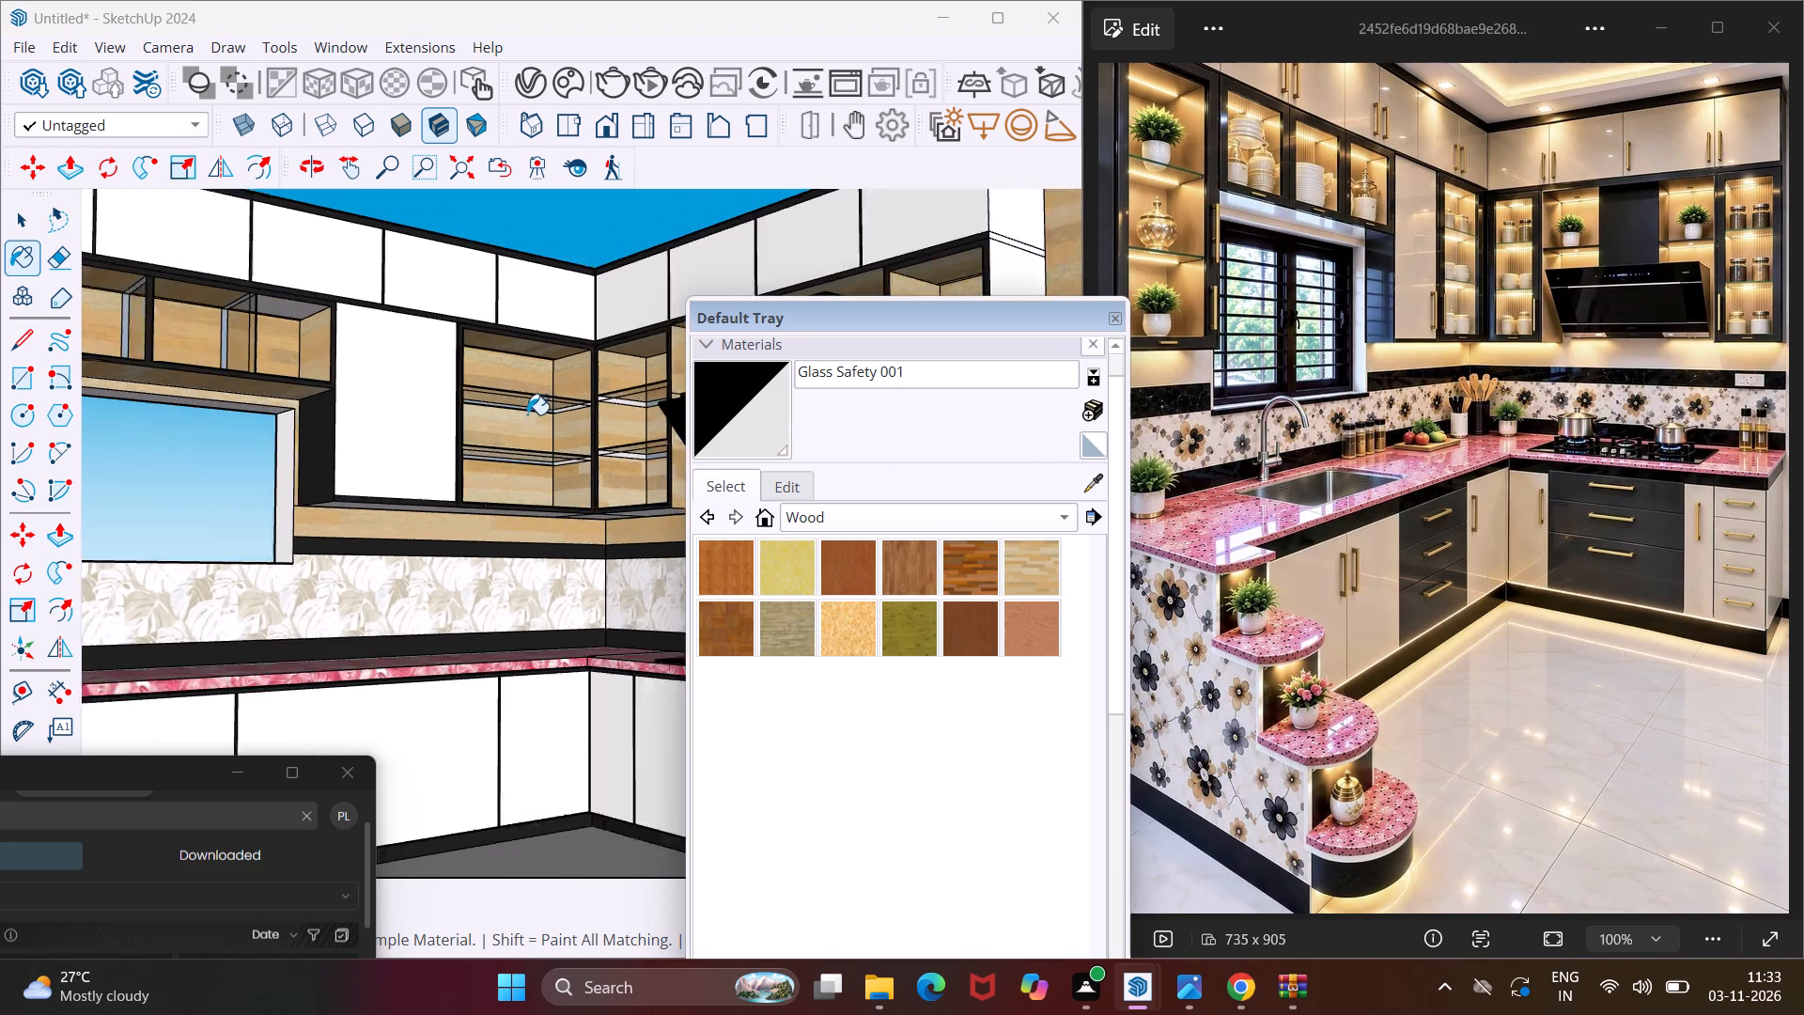
scroll(527, 414, "up", 16)
middle_click_drag(527, 412, 544, 361)
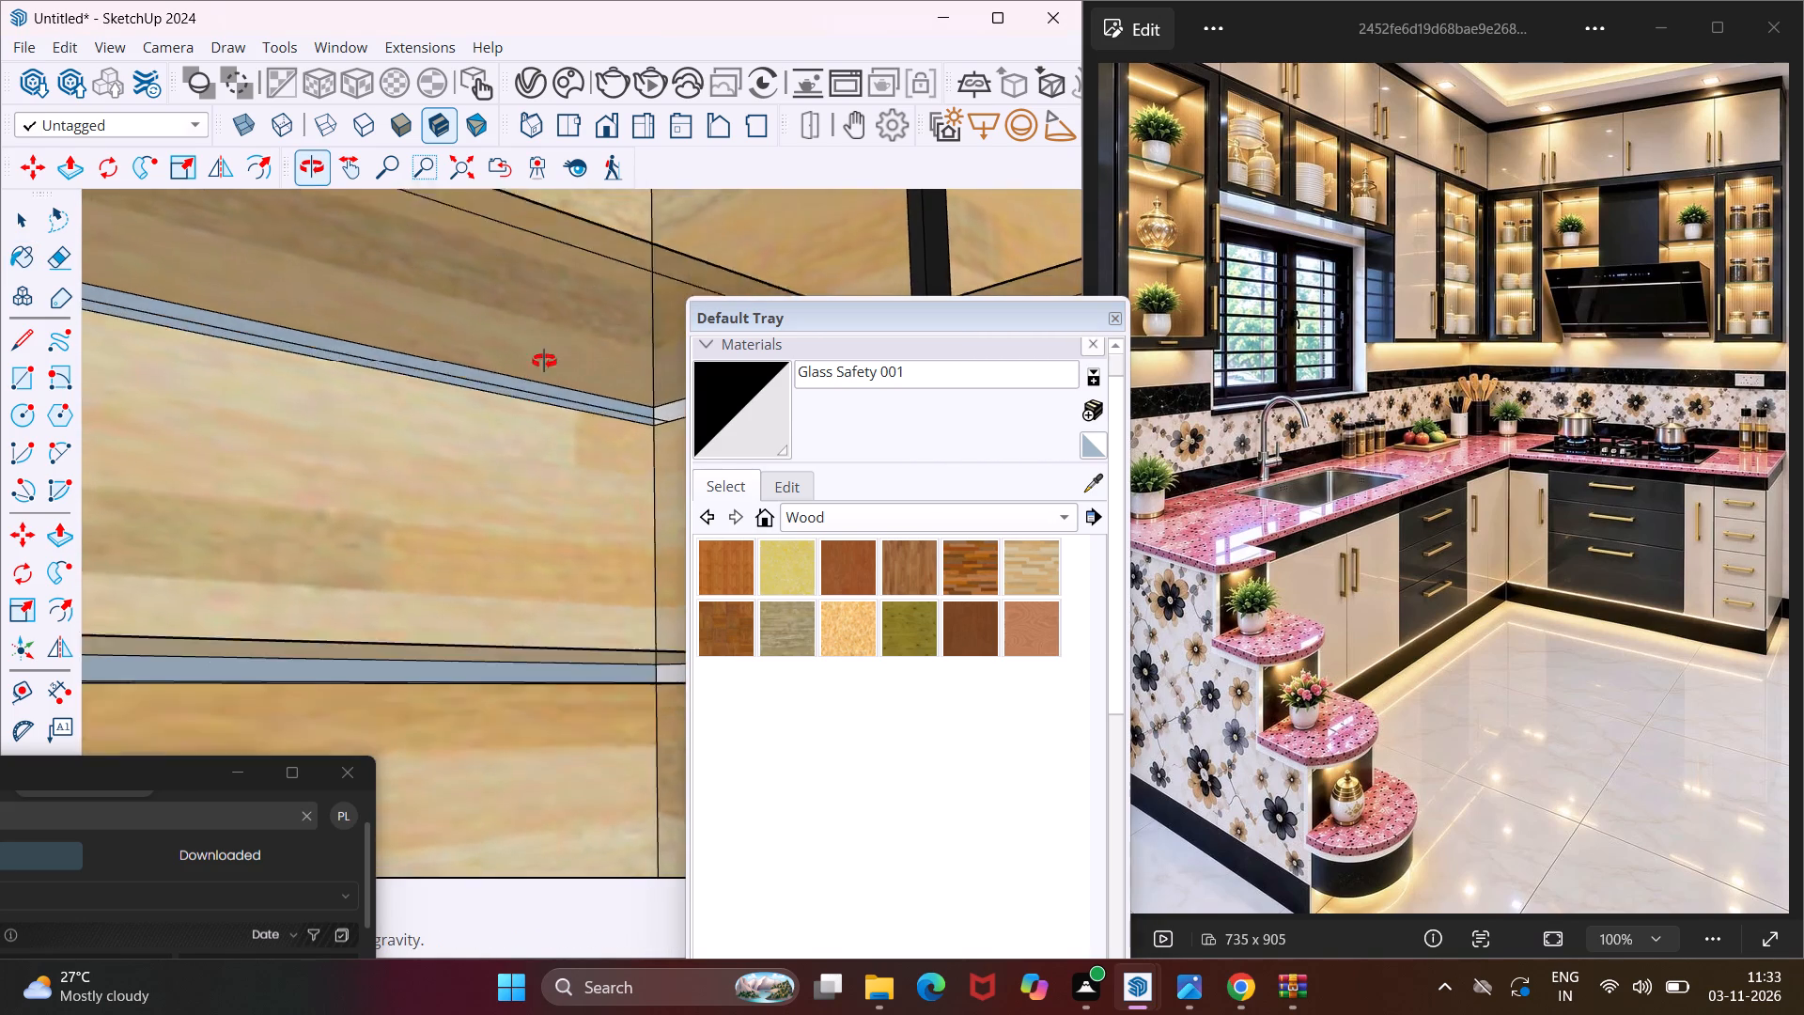
middle_click_drag(544, 361, 422, 345)
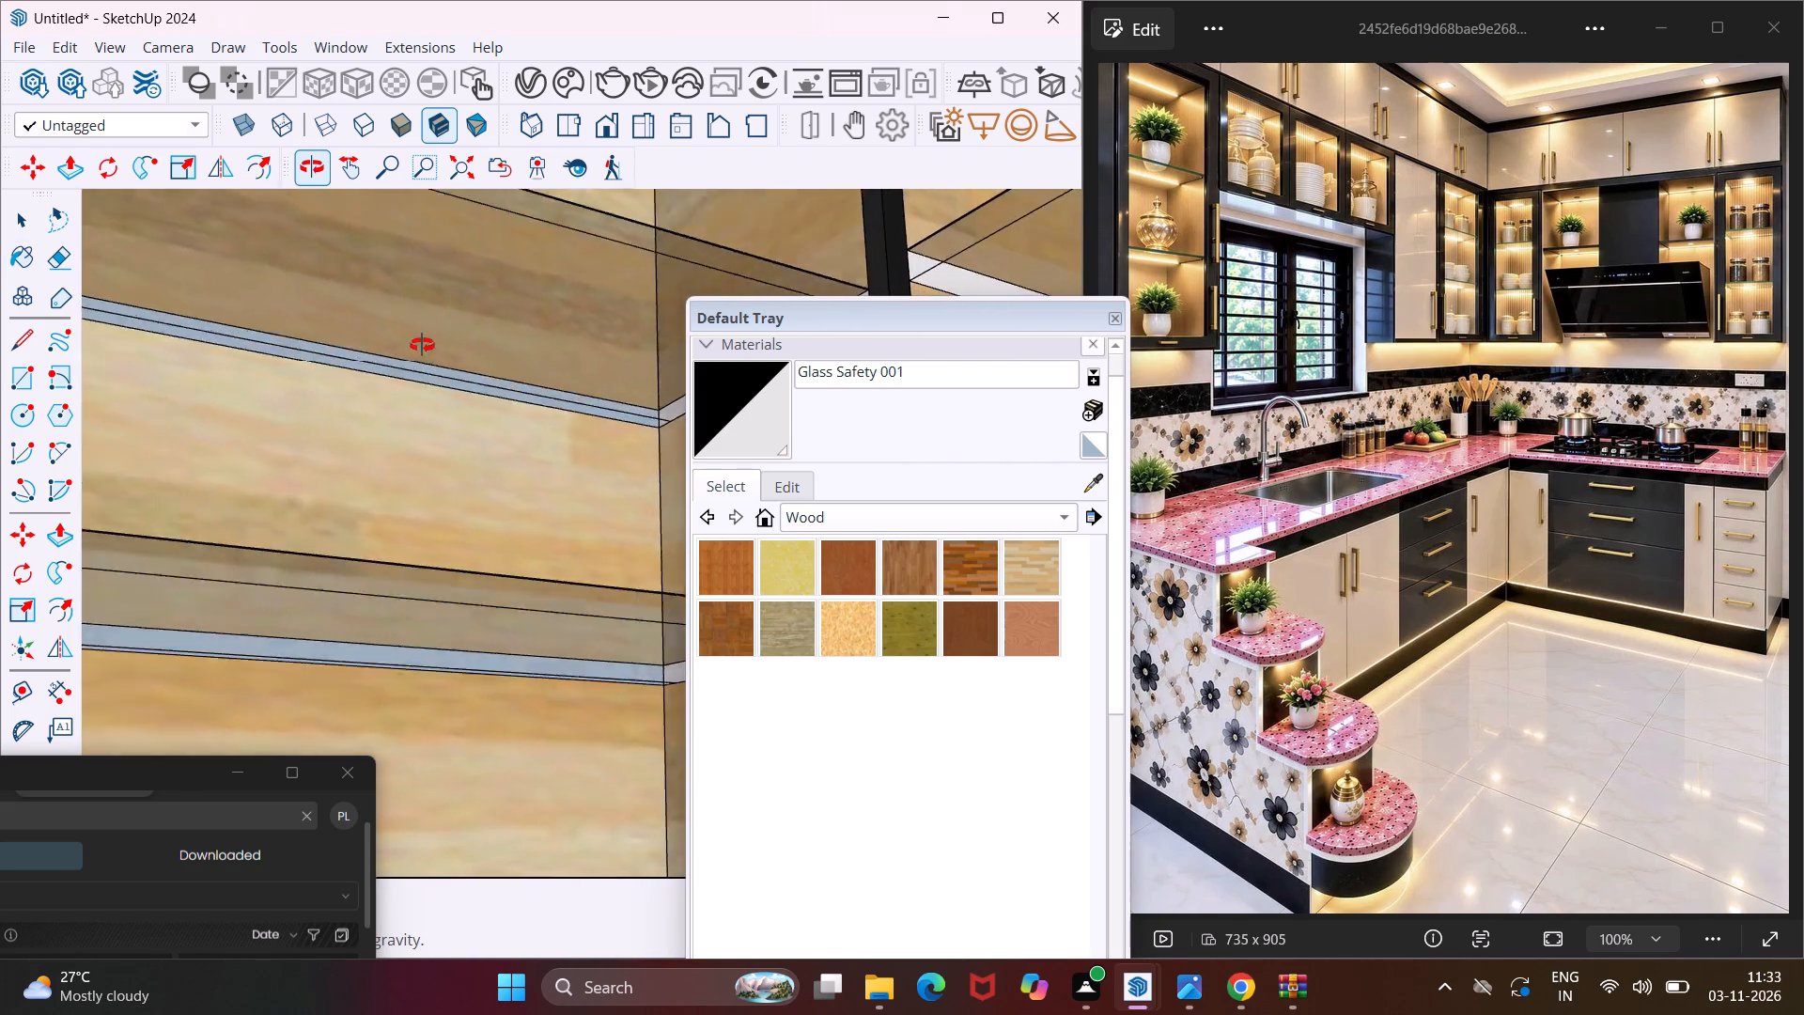
middle_click_drag(422, 345, 387, 531)
scroll(387, 531, "down", 10)
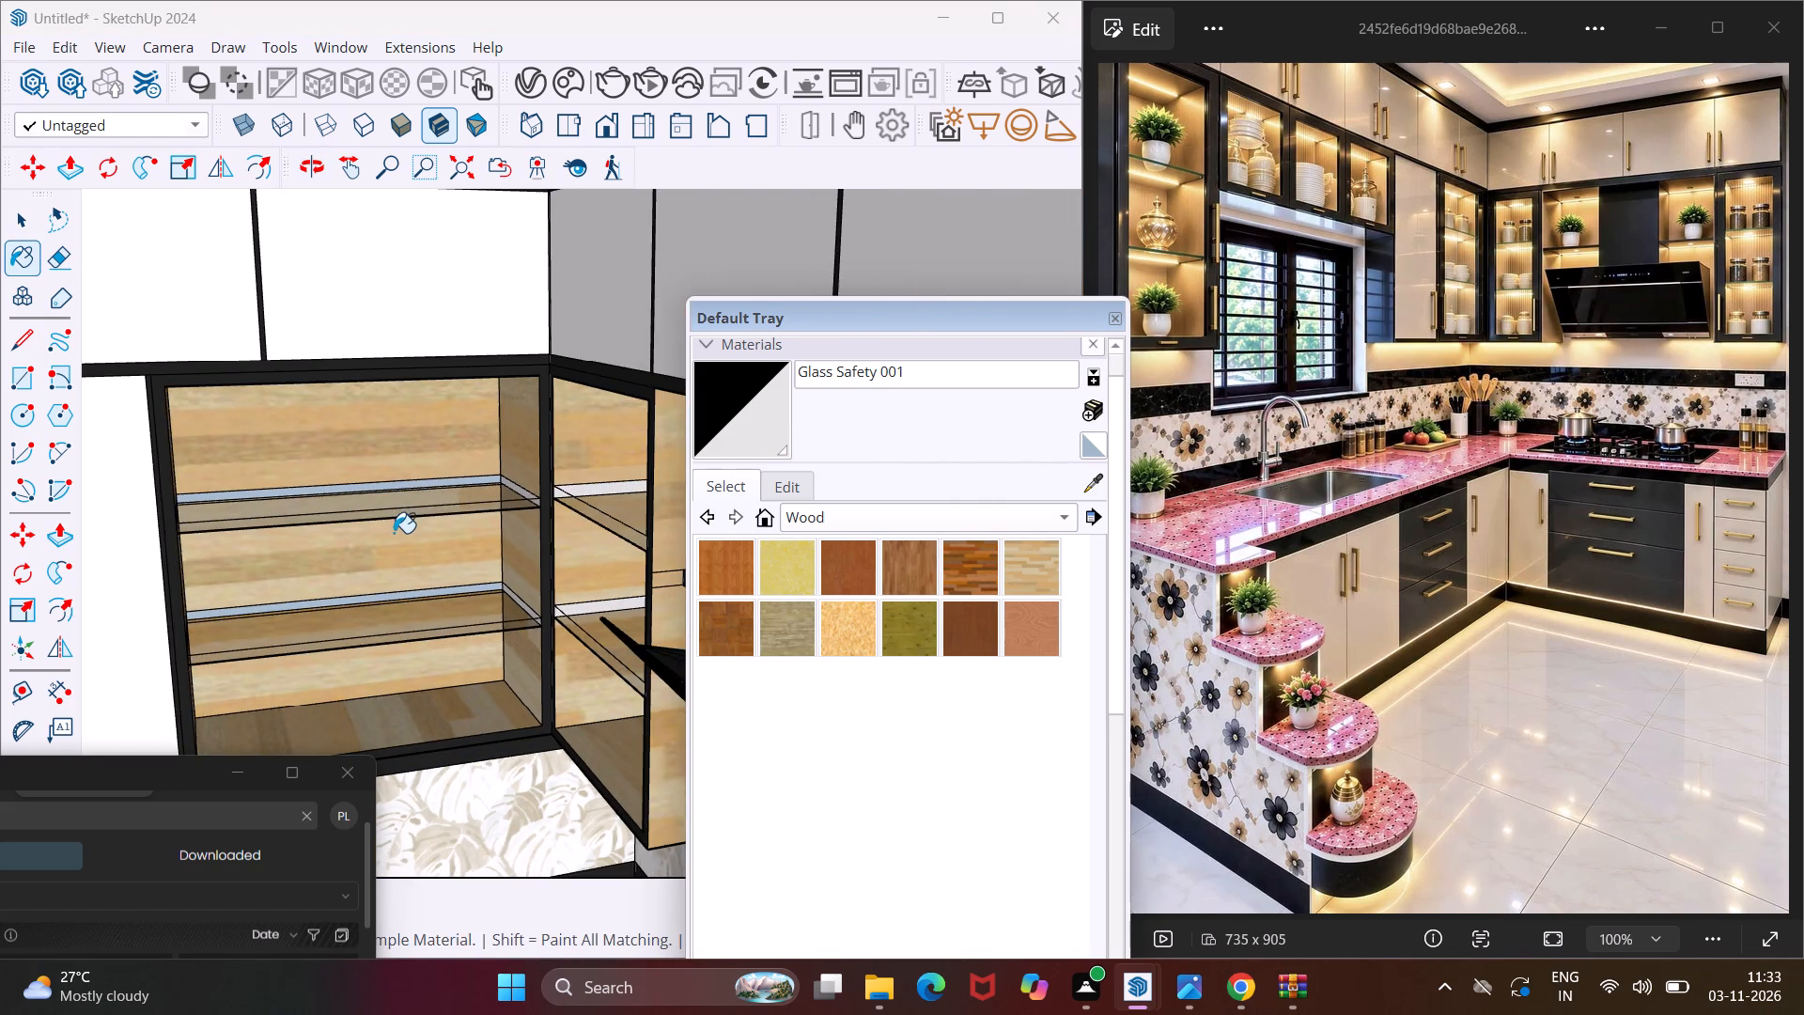
middle_click_drag(396, 533, 691, 320)
scroll(298, 555, "down", 4)
middle_click_drag(414, 592, 525, 570)
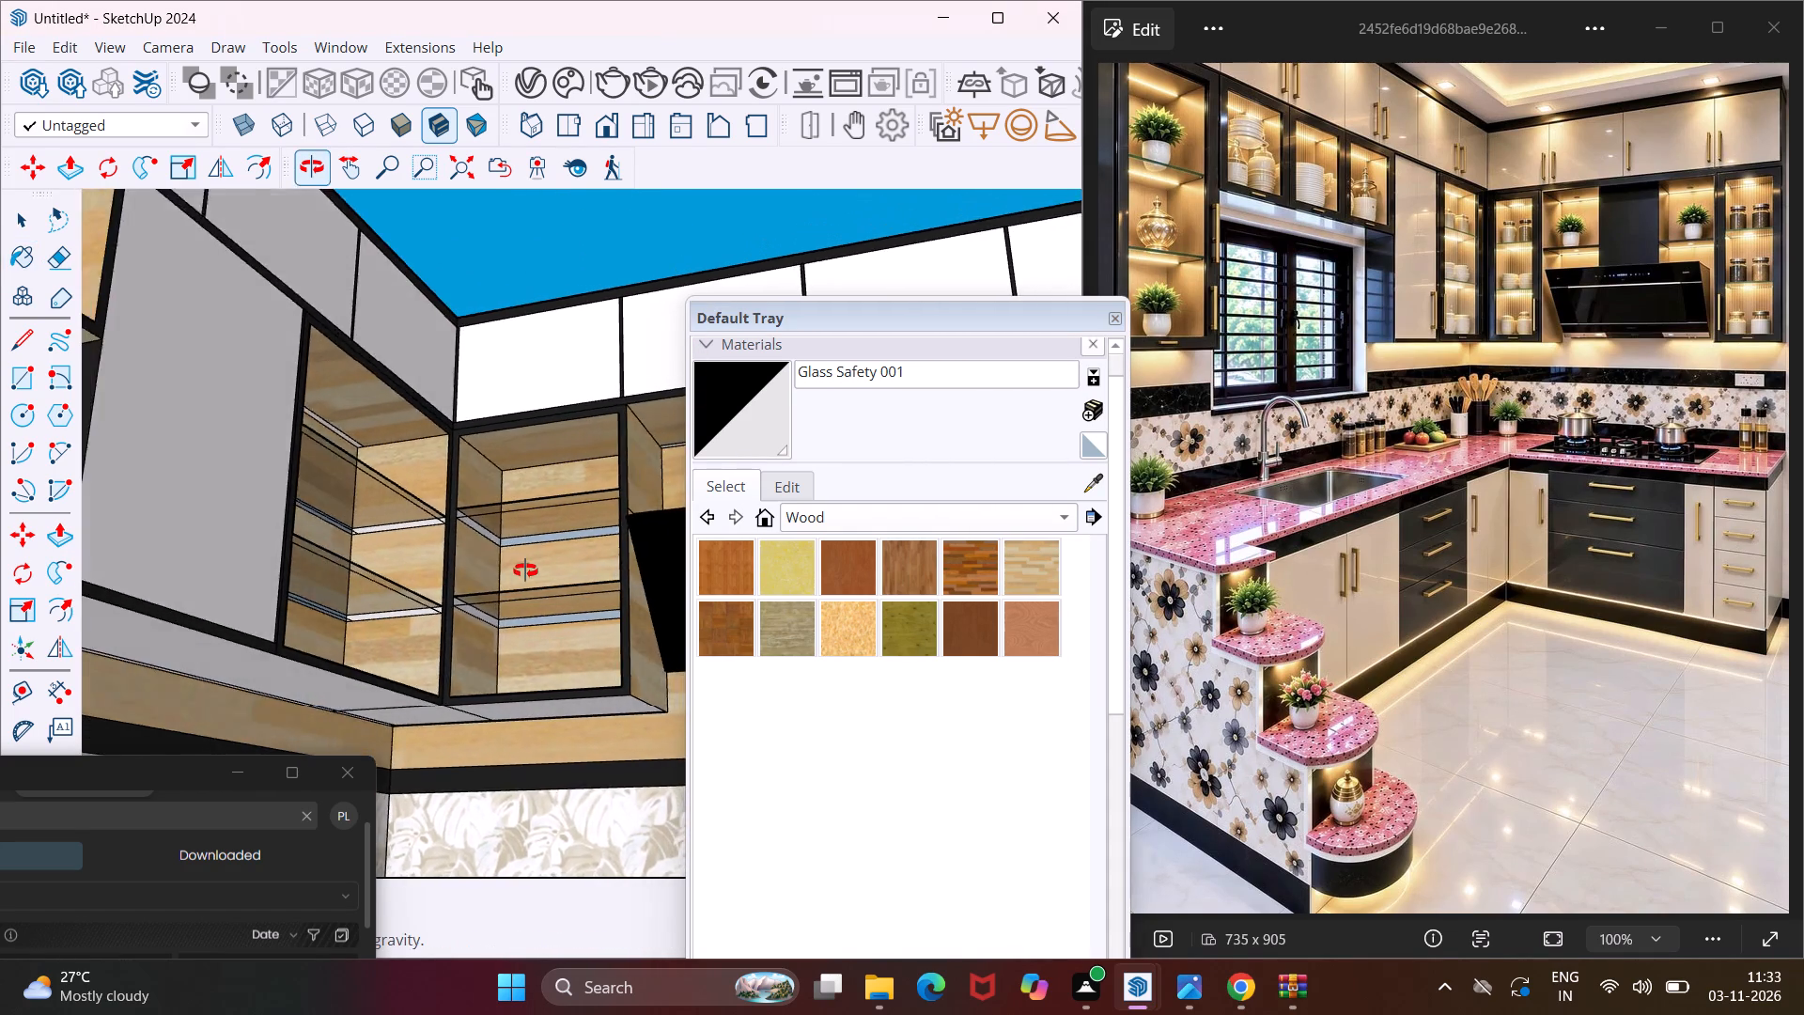
middle_click_drag(525, 570, 533, 570)
scroll(565, 606, "up", 13)
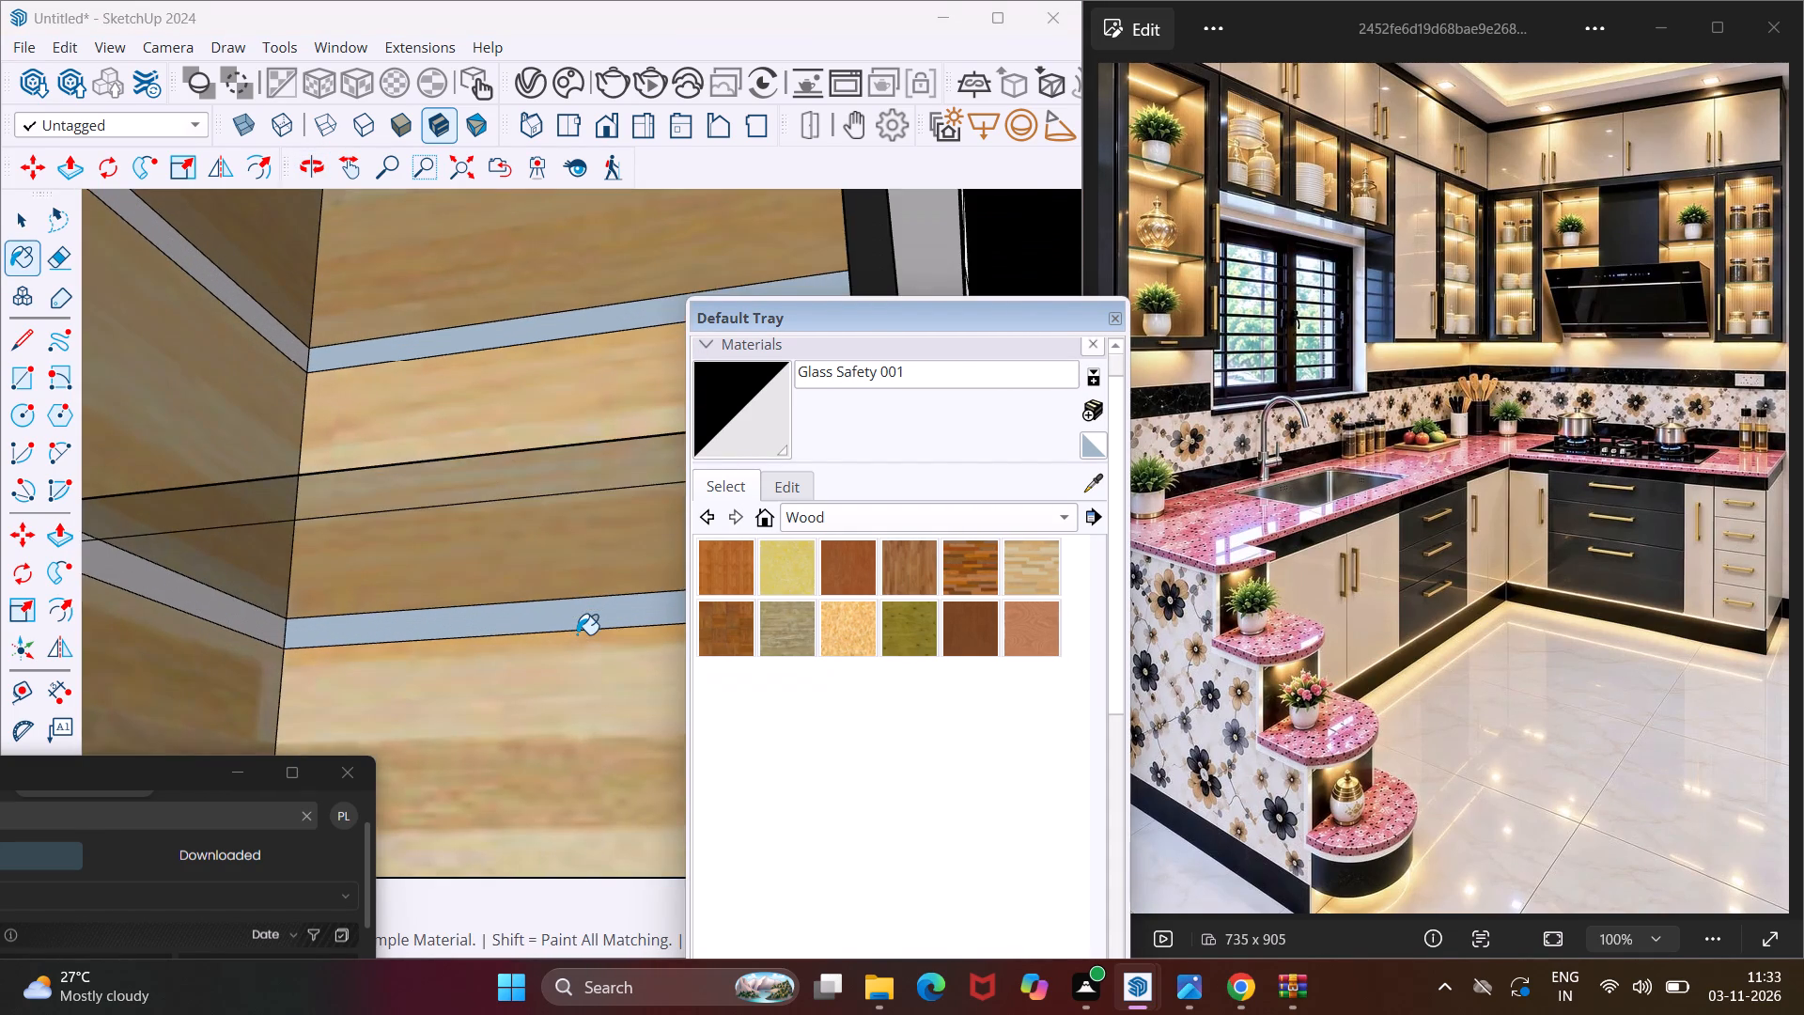
scroll(577, 634, "up", 1)
middle_click_drag(577, 634, 645, 524)
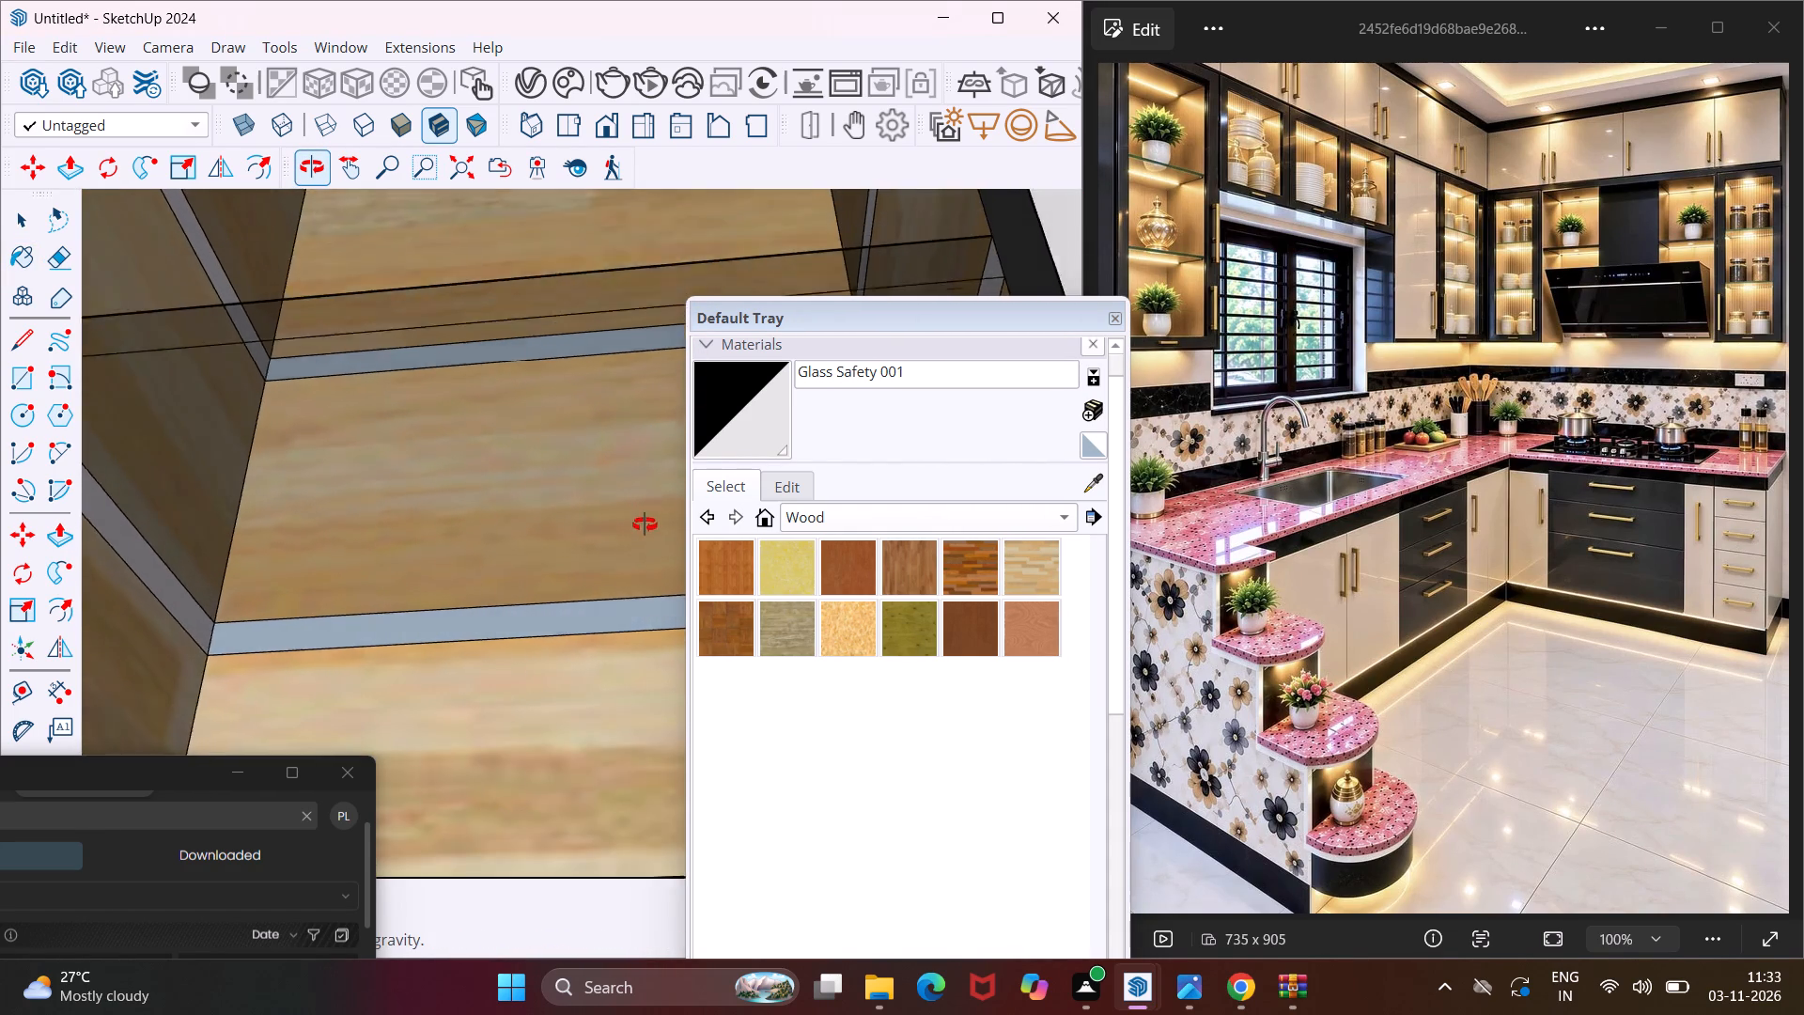
middle_click_drag(645, 524, 600, 758)
scroll(506, 619, "down", 5)
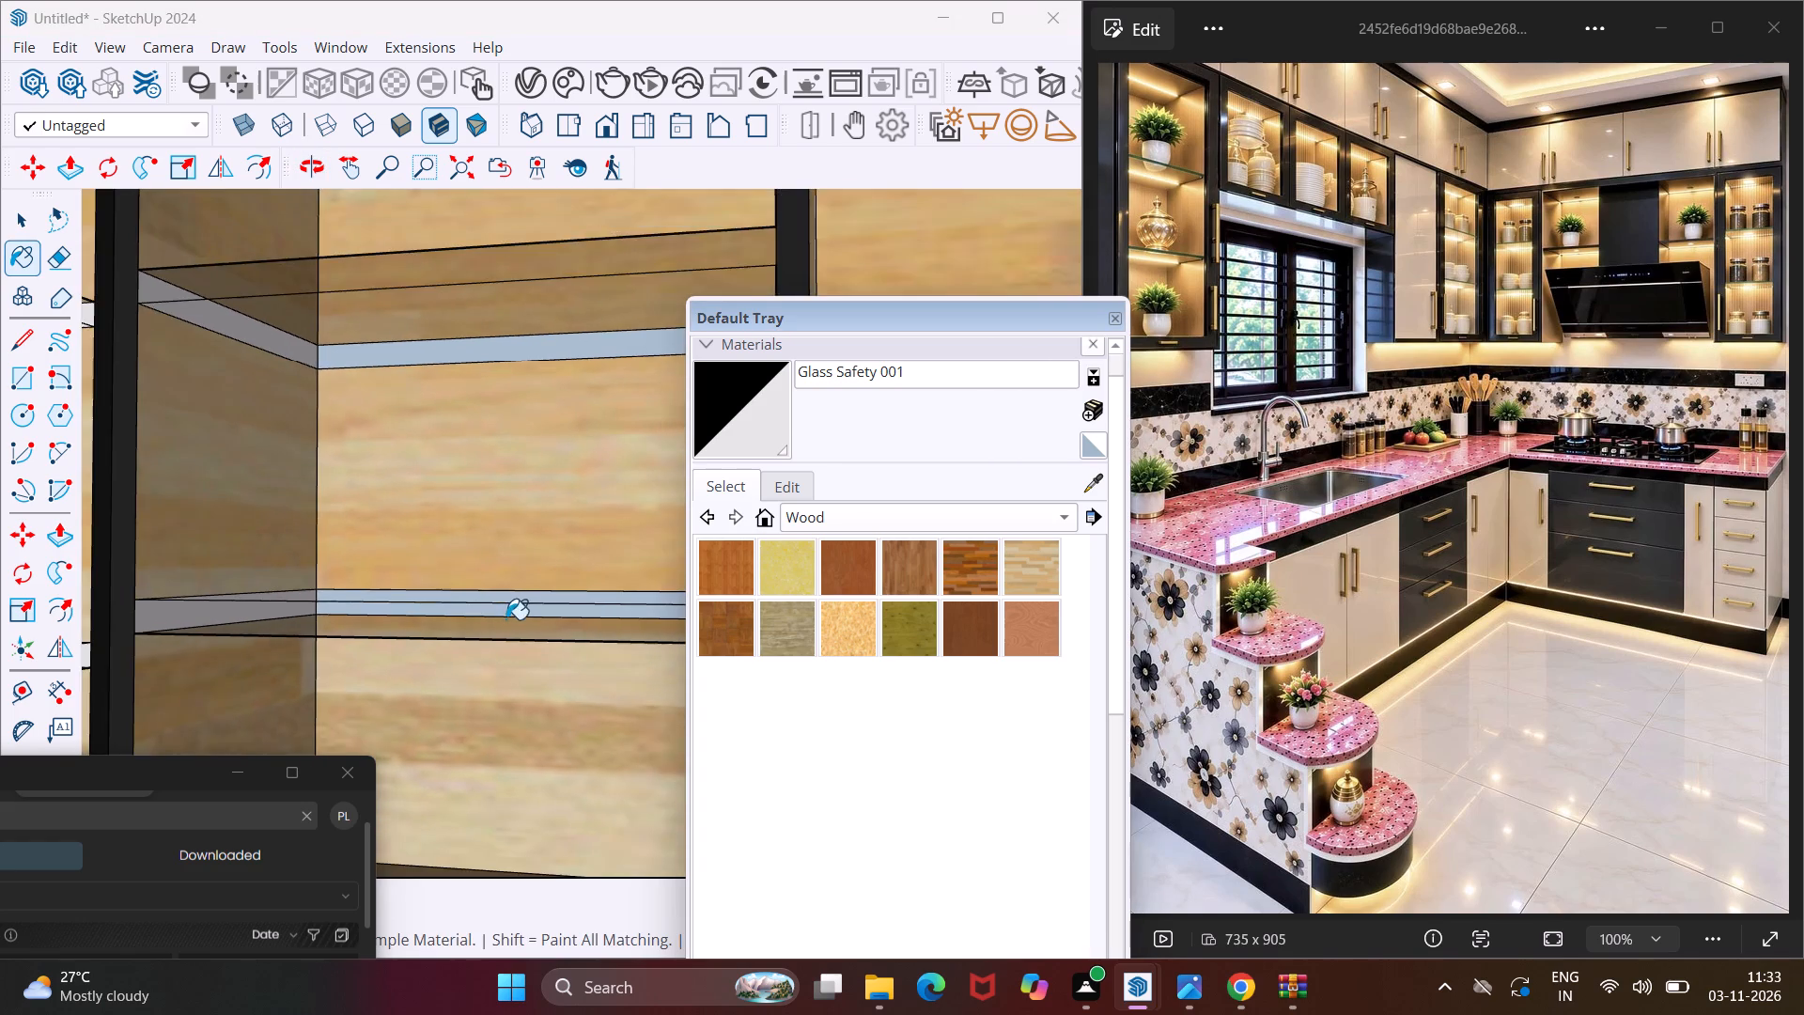
scroll(504, 606, "down", 8)
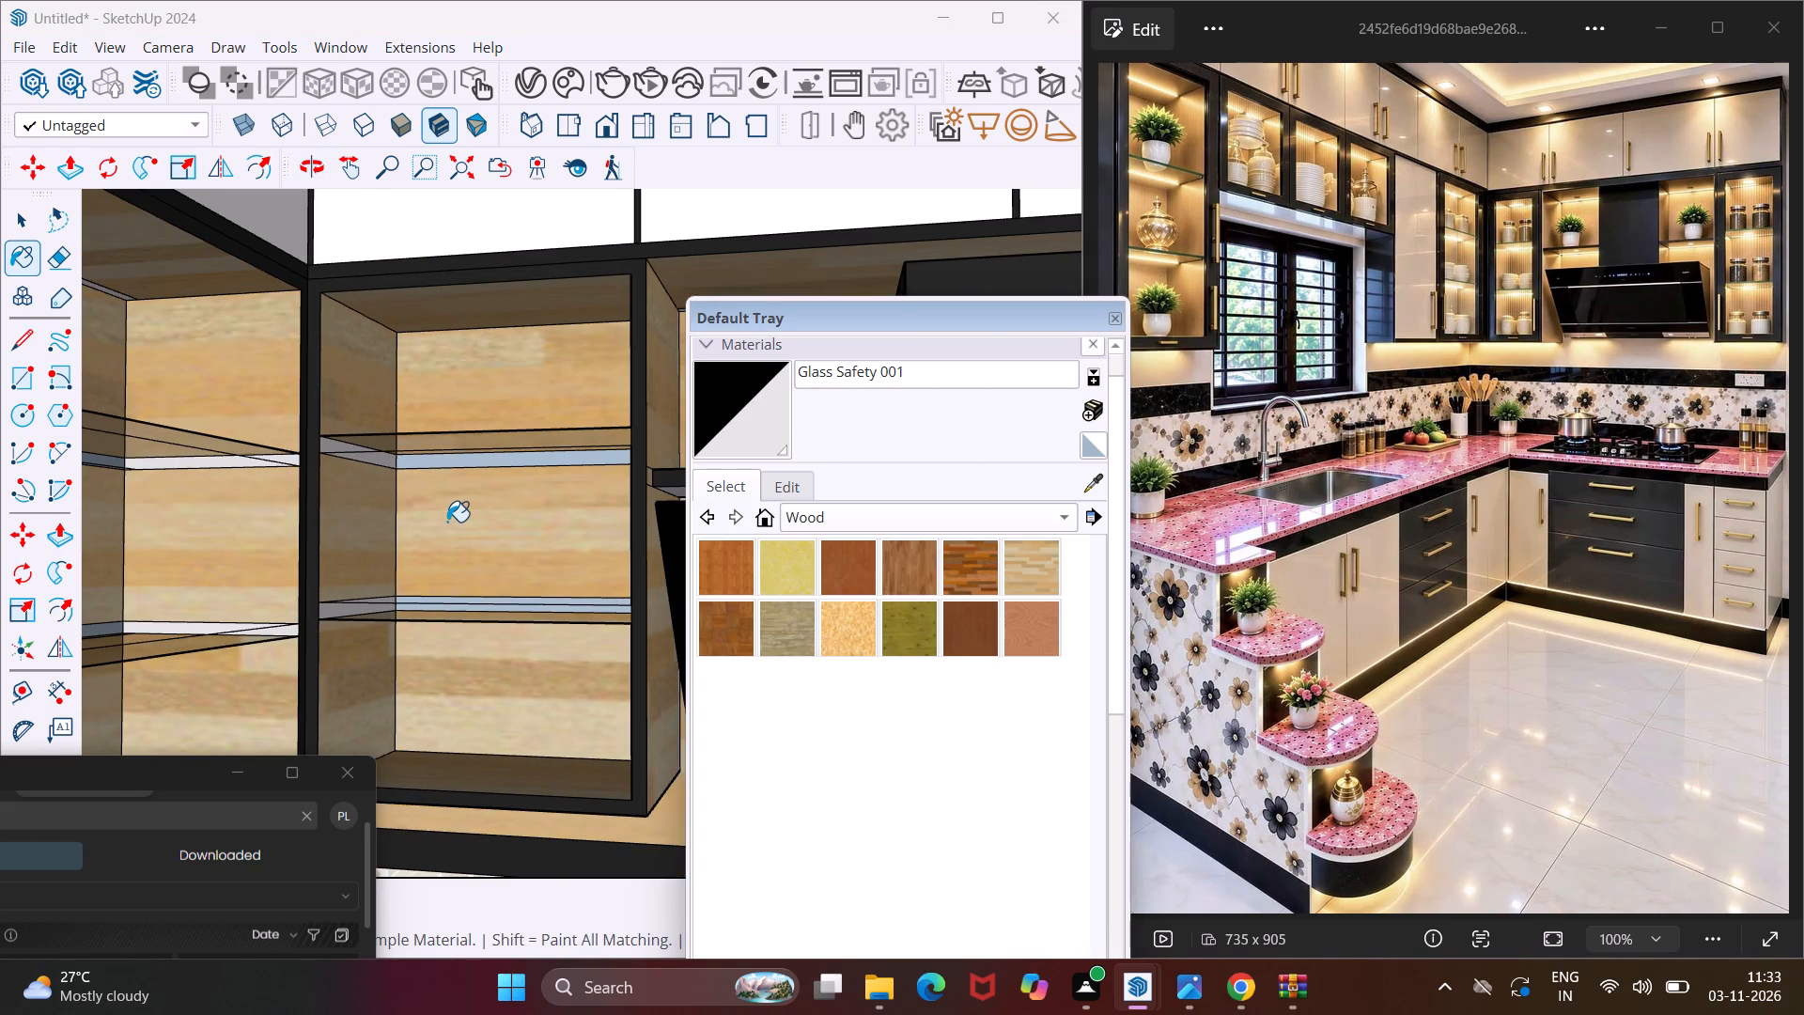
scroll(447, 522, "down", 2)
middle_click_drag(447, 522, 451, 721)
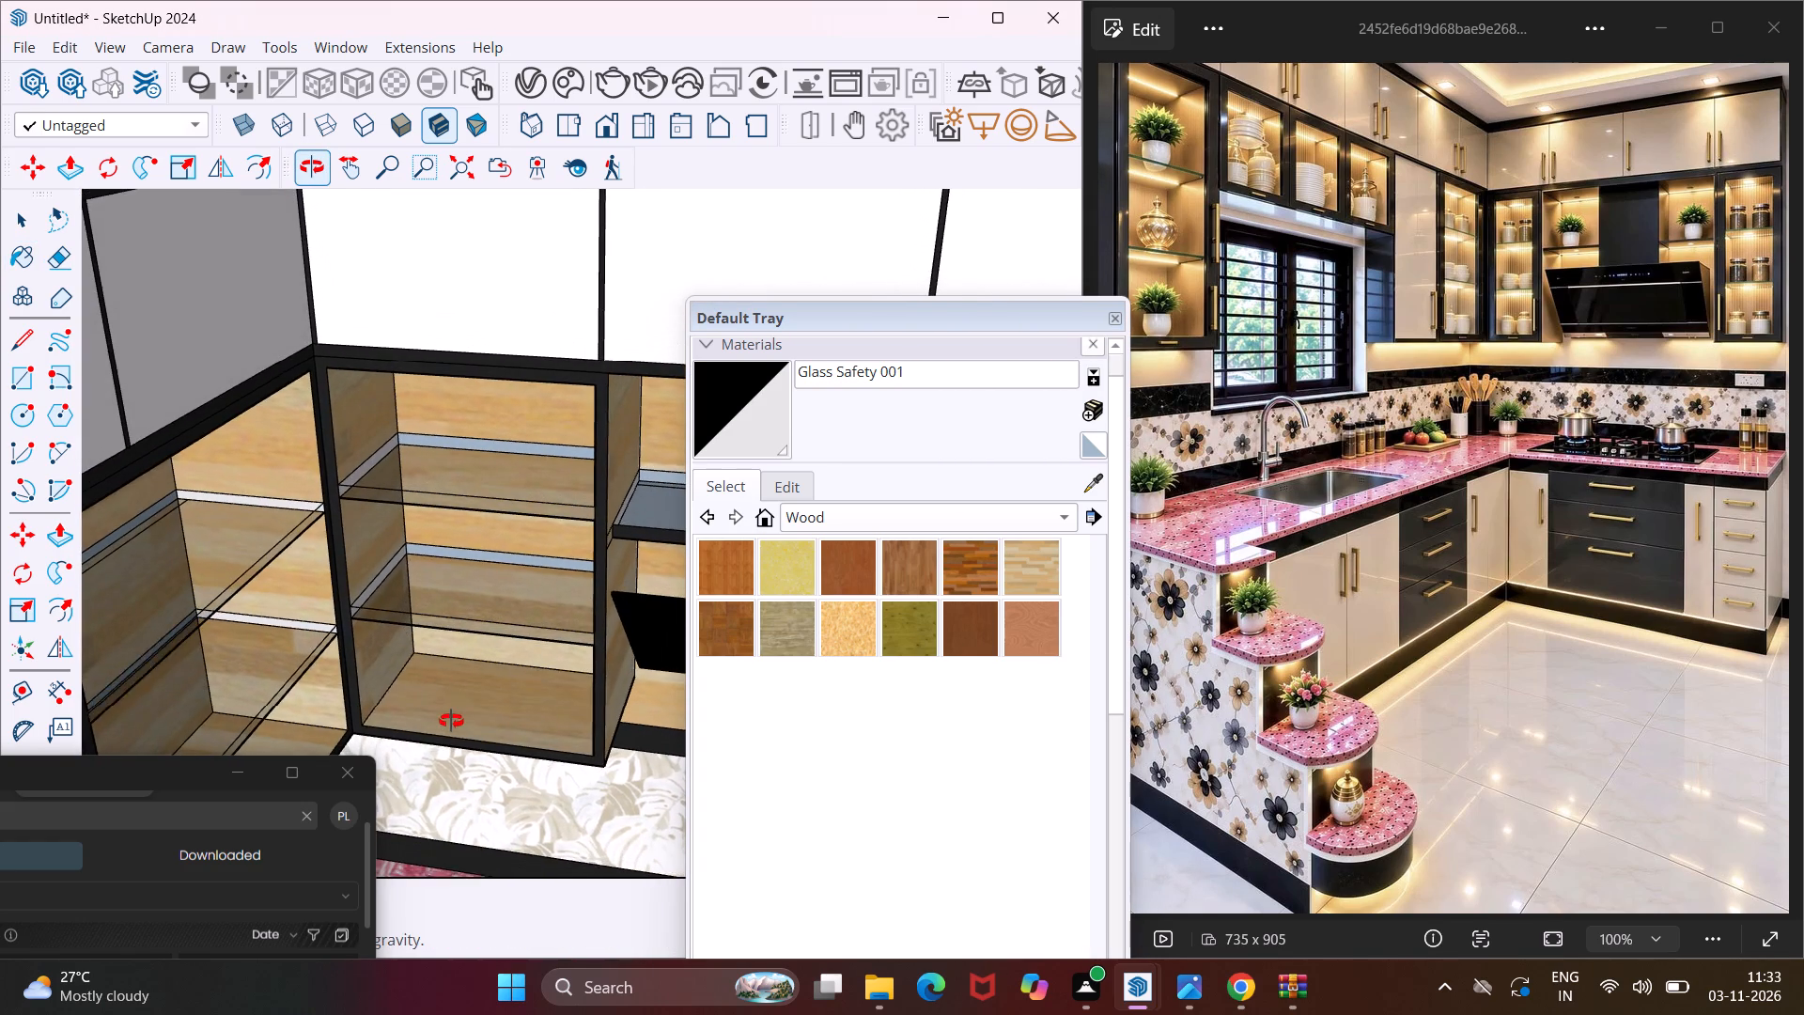
middle_click_drag(451, 721, 494, 323)
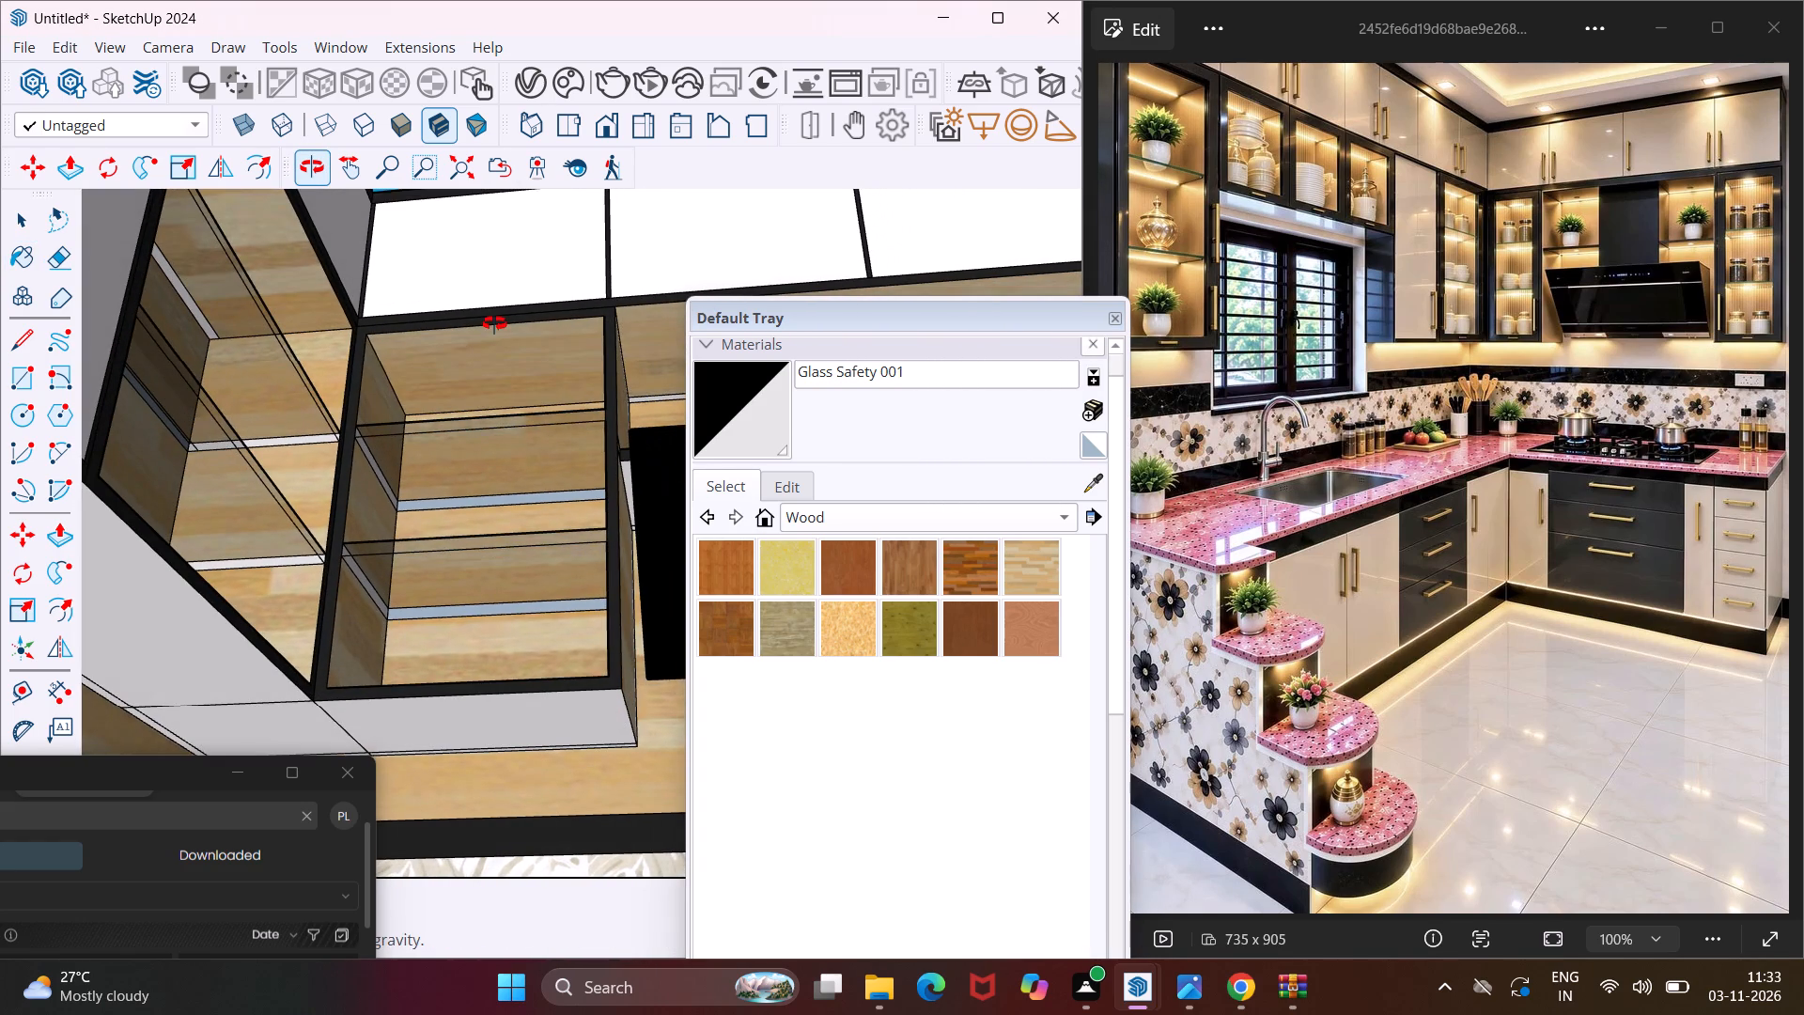
middle_click_drag(494, 323, 347, 420)
scroll(324, 436, "down", 8)
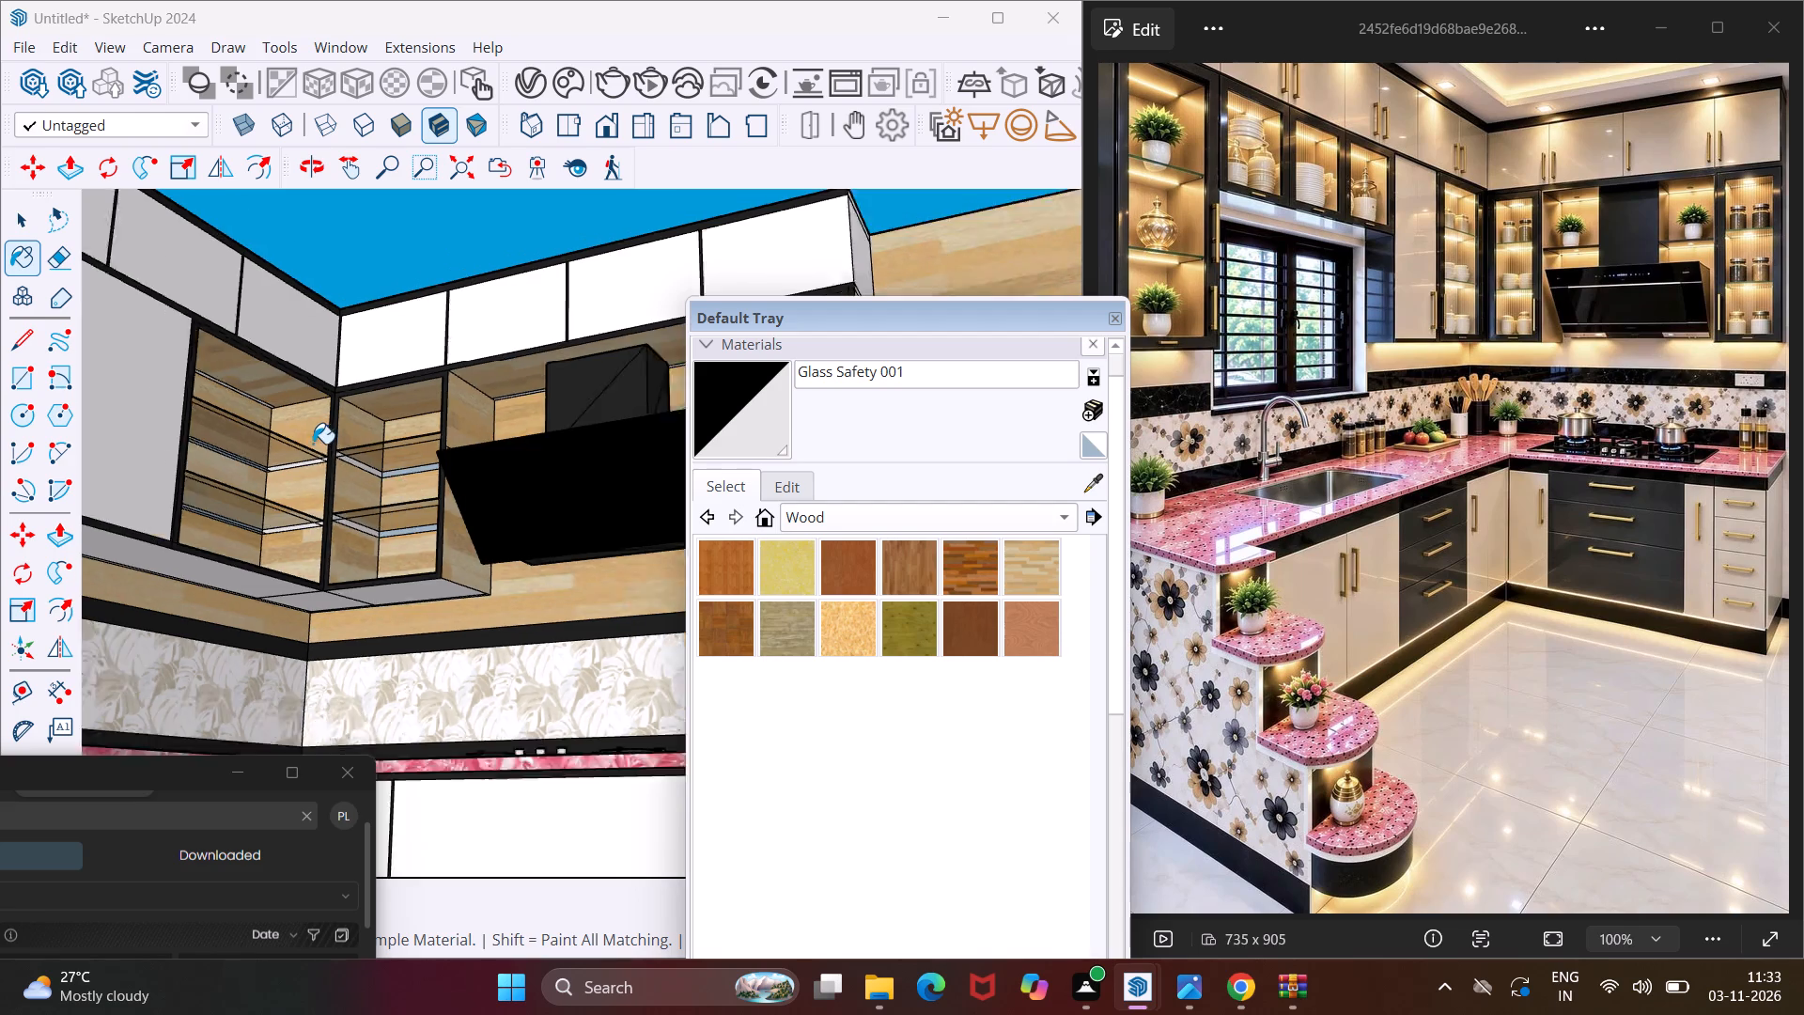
Delete the underside face of the lower glass shelf in the open unit on the hood's far side from the corner.
scroll(313, 444, "down", 5)
scroll(554, 464, "up", 8)
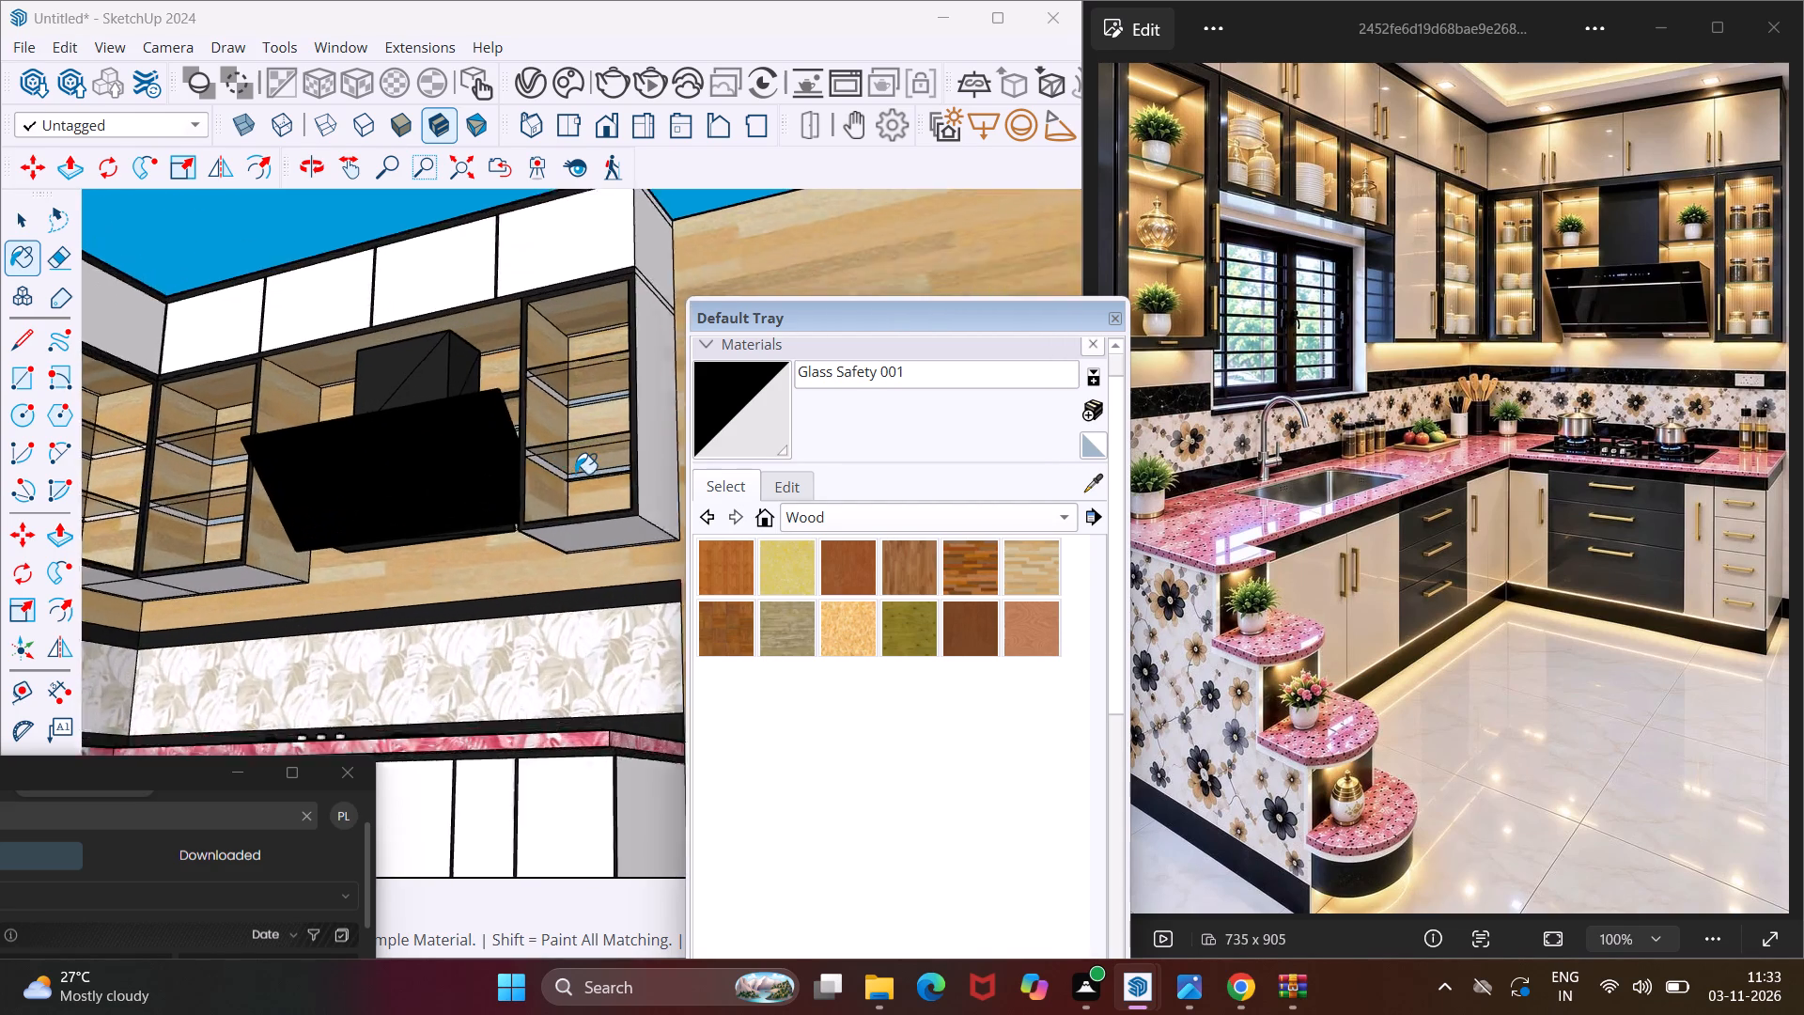
scroll(575, 474, "up", 11)
middle_click_drag(597, 489, 602, 383)
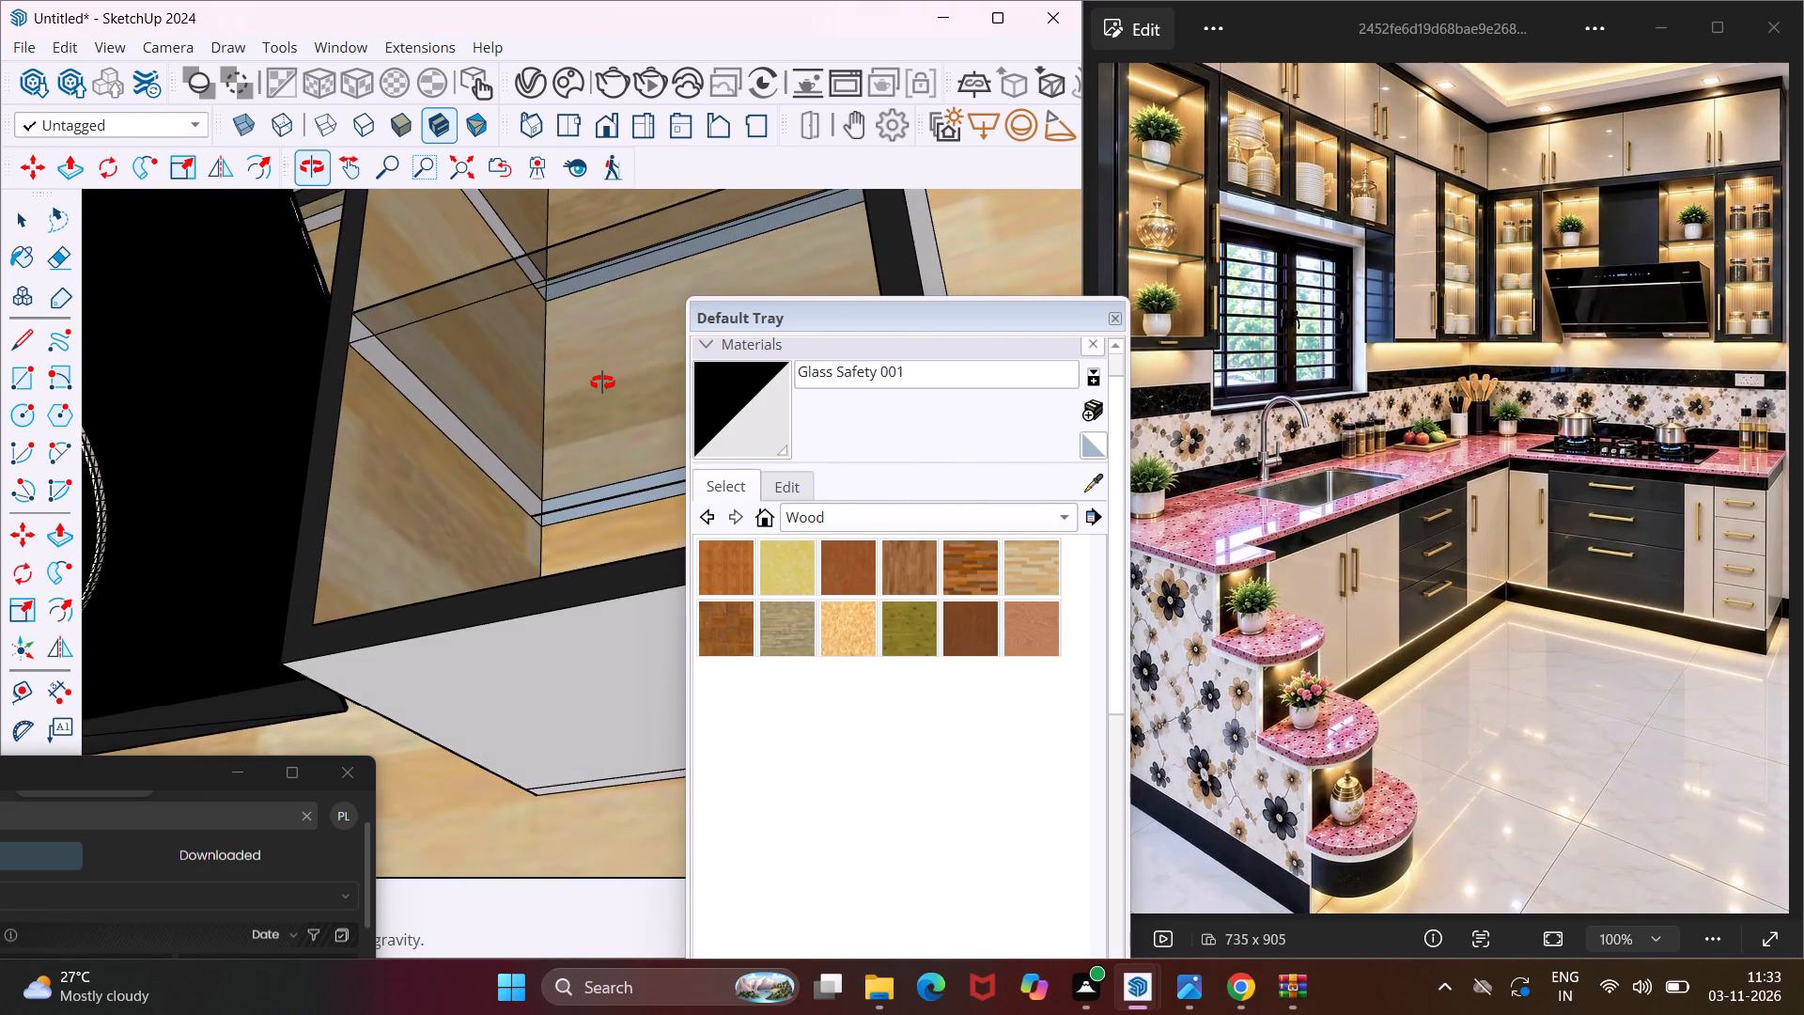
middle_click_drag(602, 383, 642, 430)
key("Escape")
key("space")
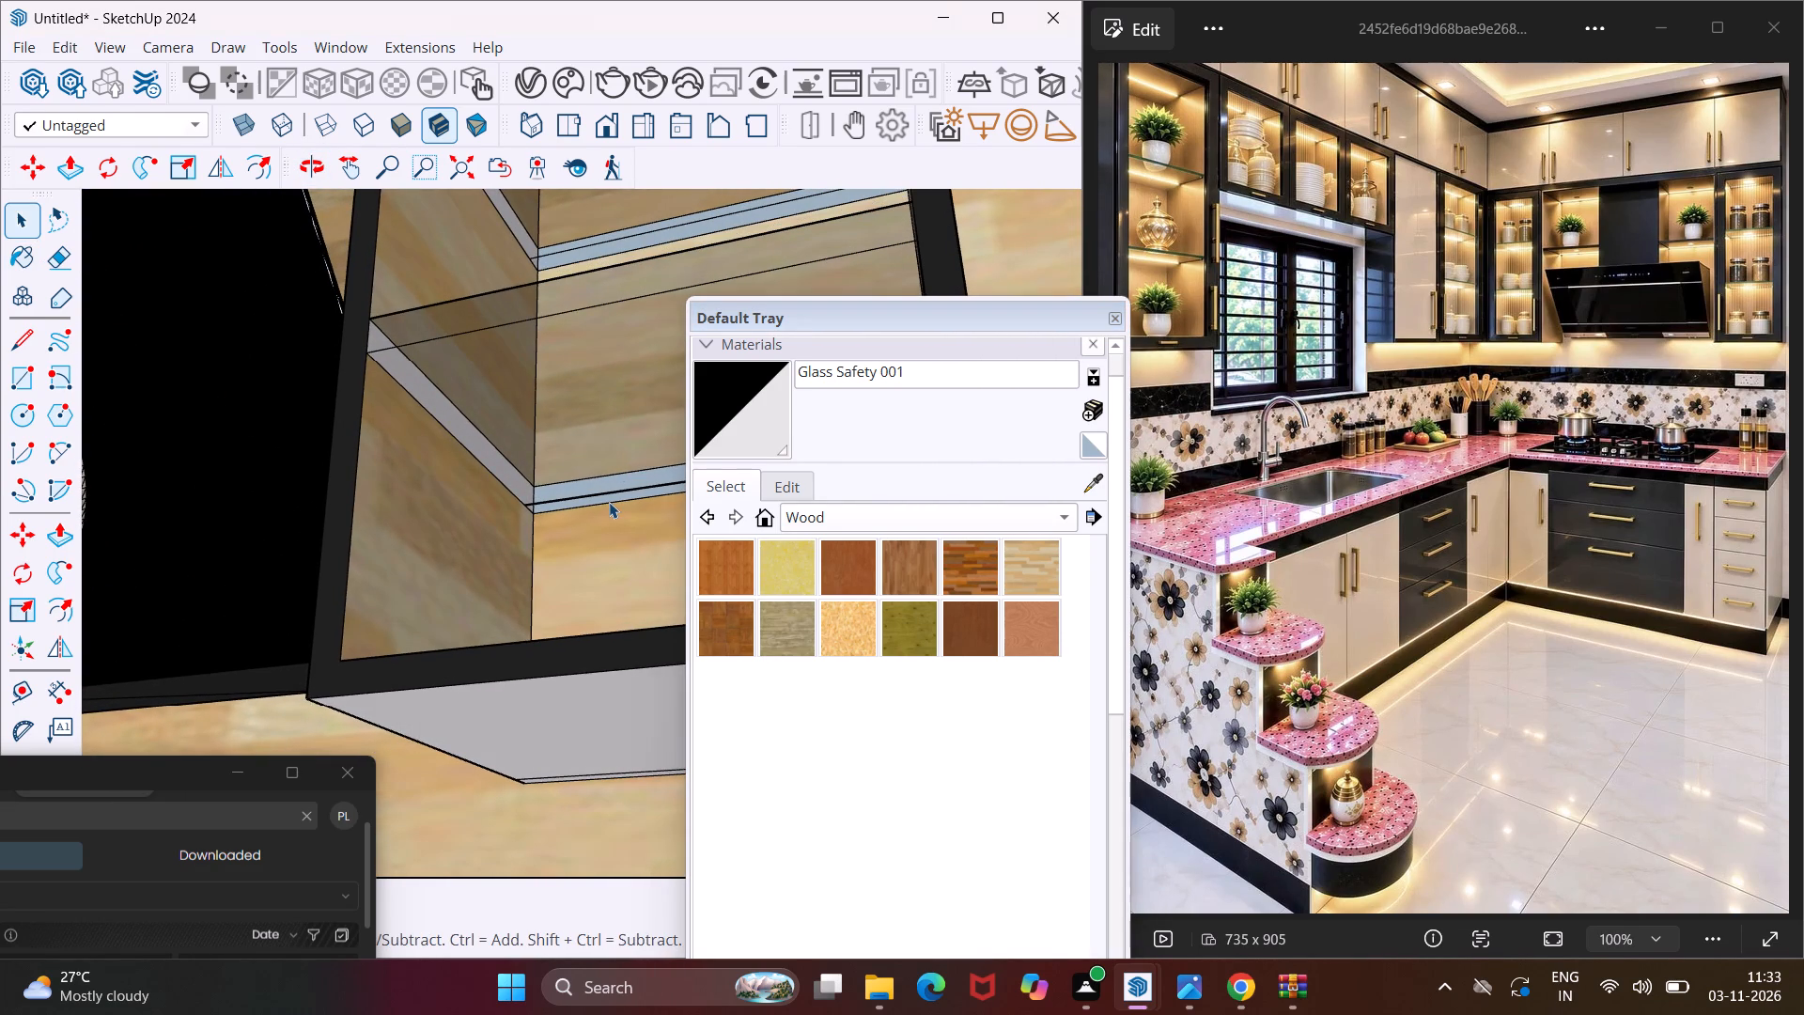
scroll(607, 504, "up", 8)
left_click(591, 493)
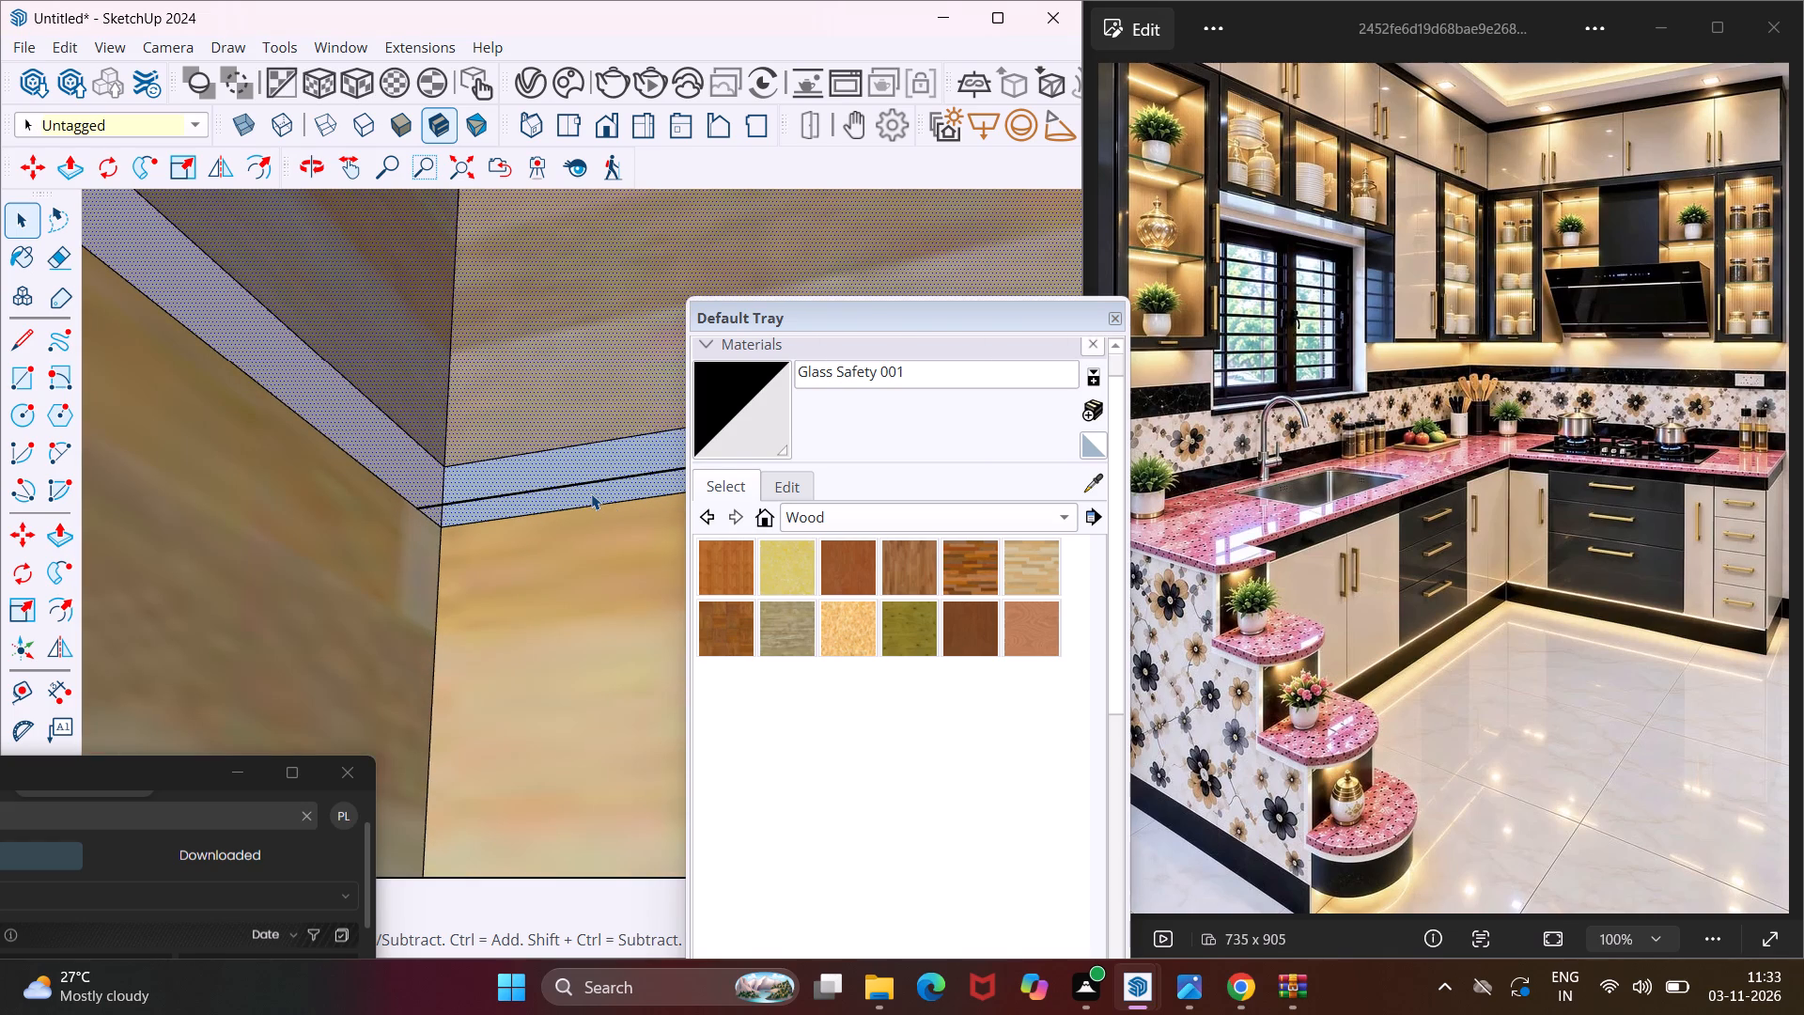
left_click(526, 492)
key("Delete")
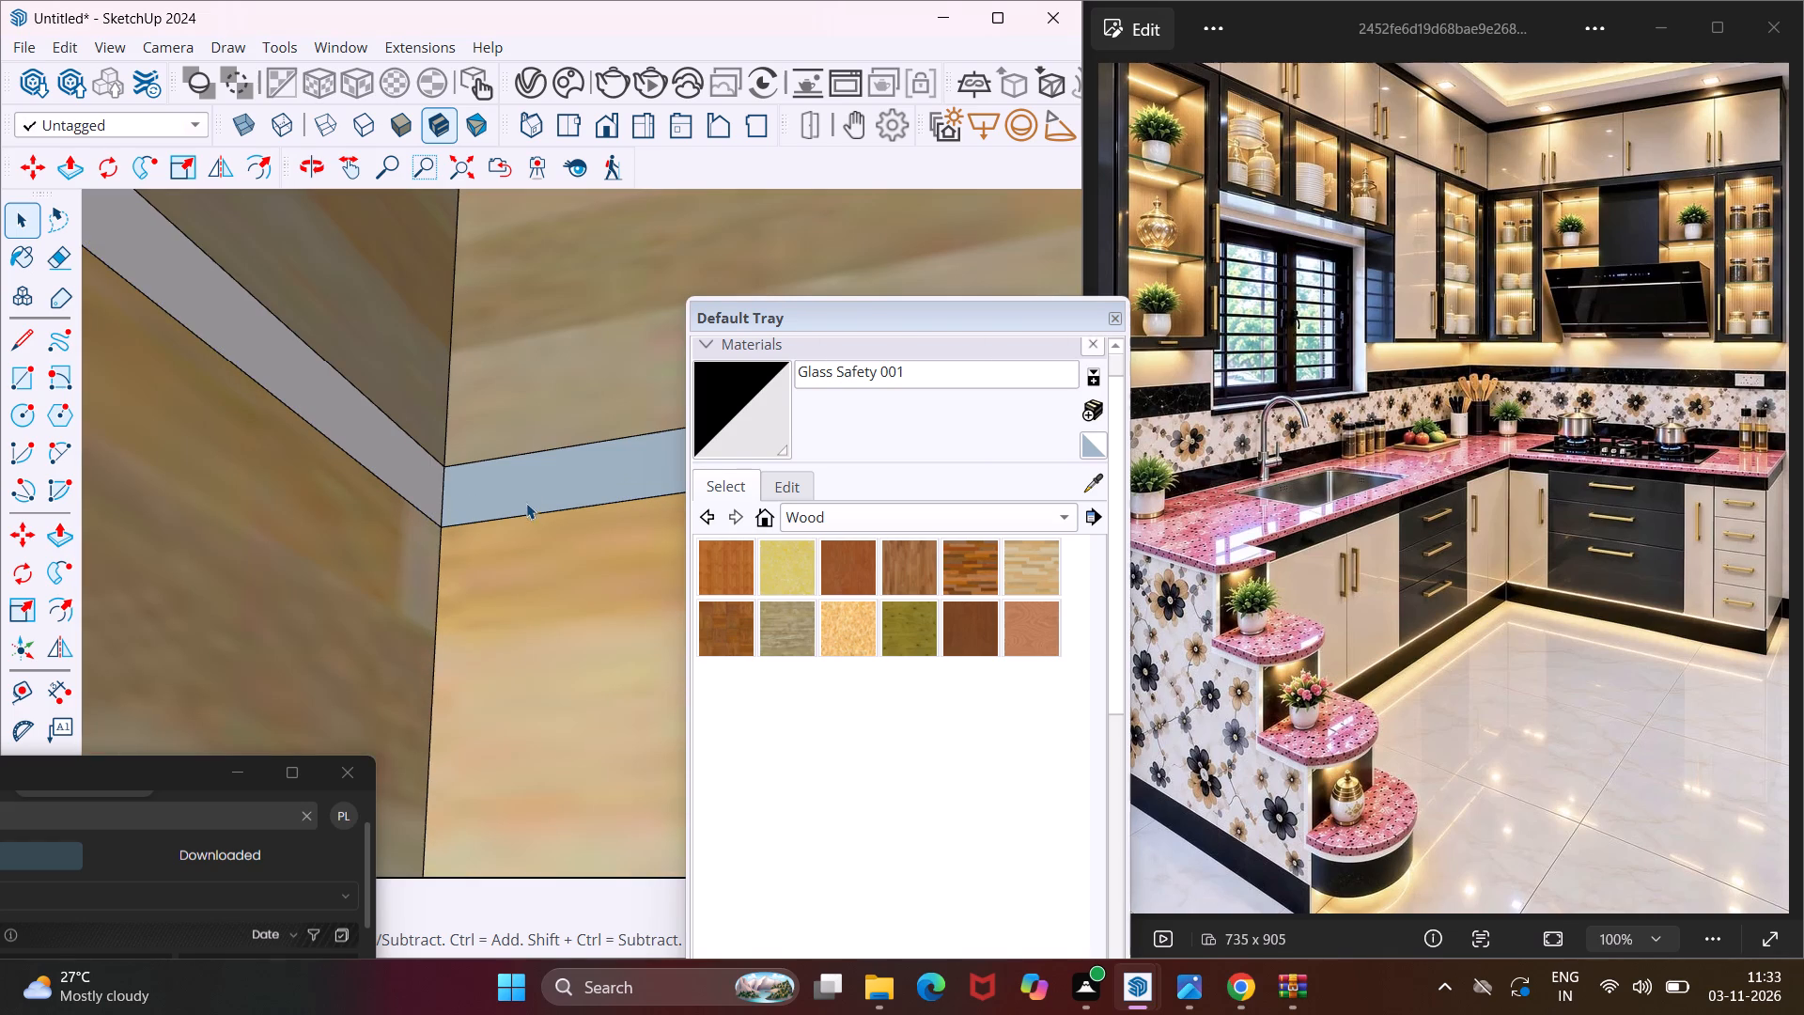
Copy the lower glass shelf's rear bottom edge 1" forward along the green axis in the open unit on the hood's far side.
left_click(520, 518)
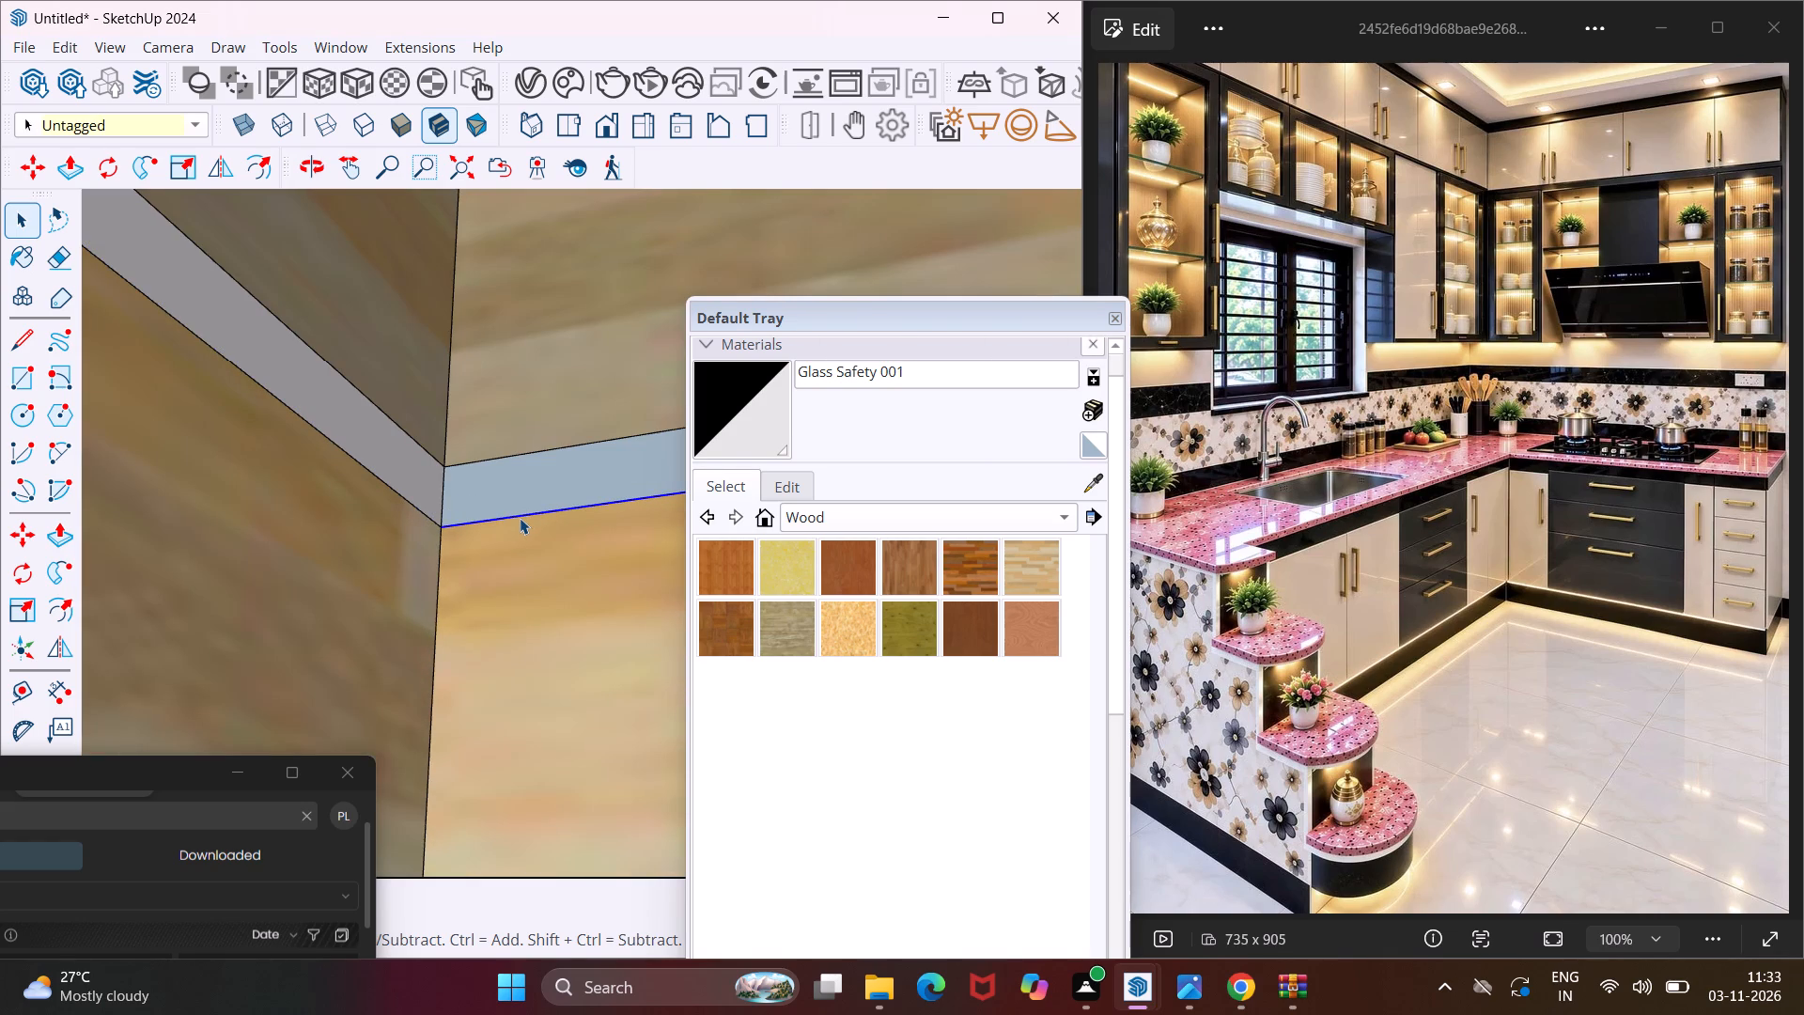
key("l")
scroll(468, 528, "up", 3)
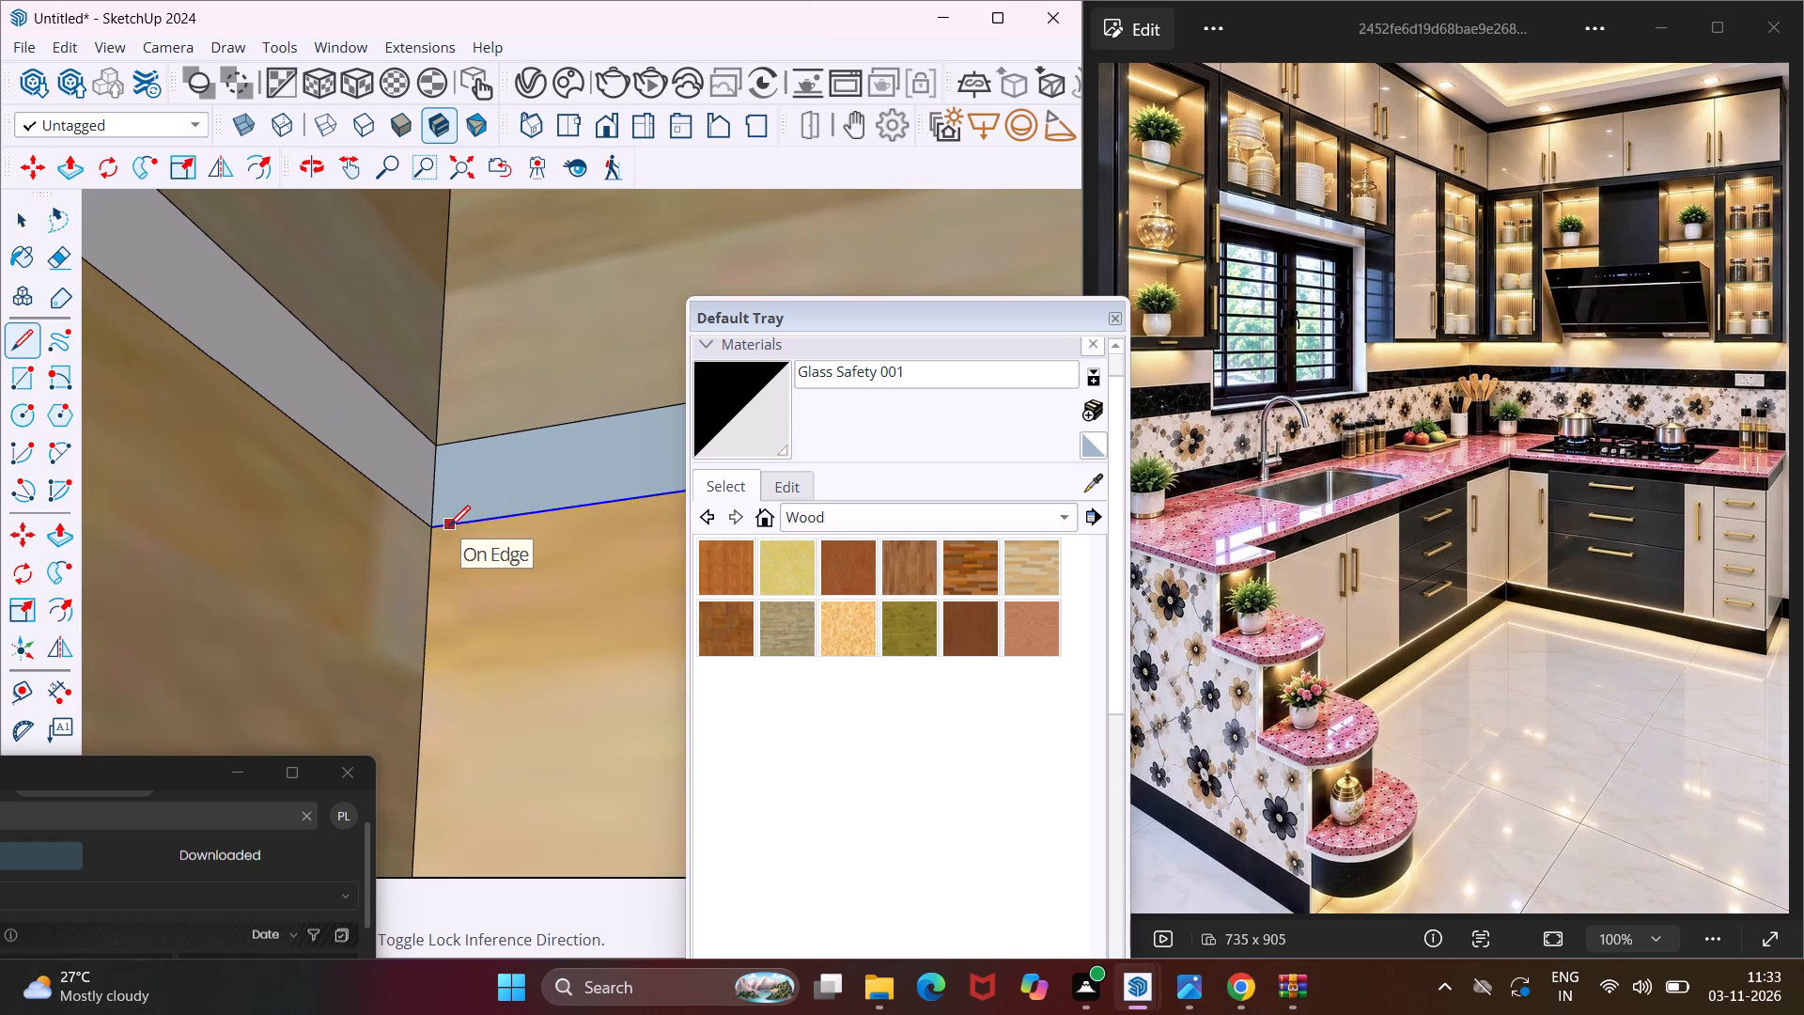
key("m")
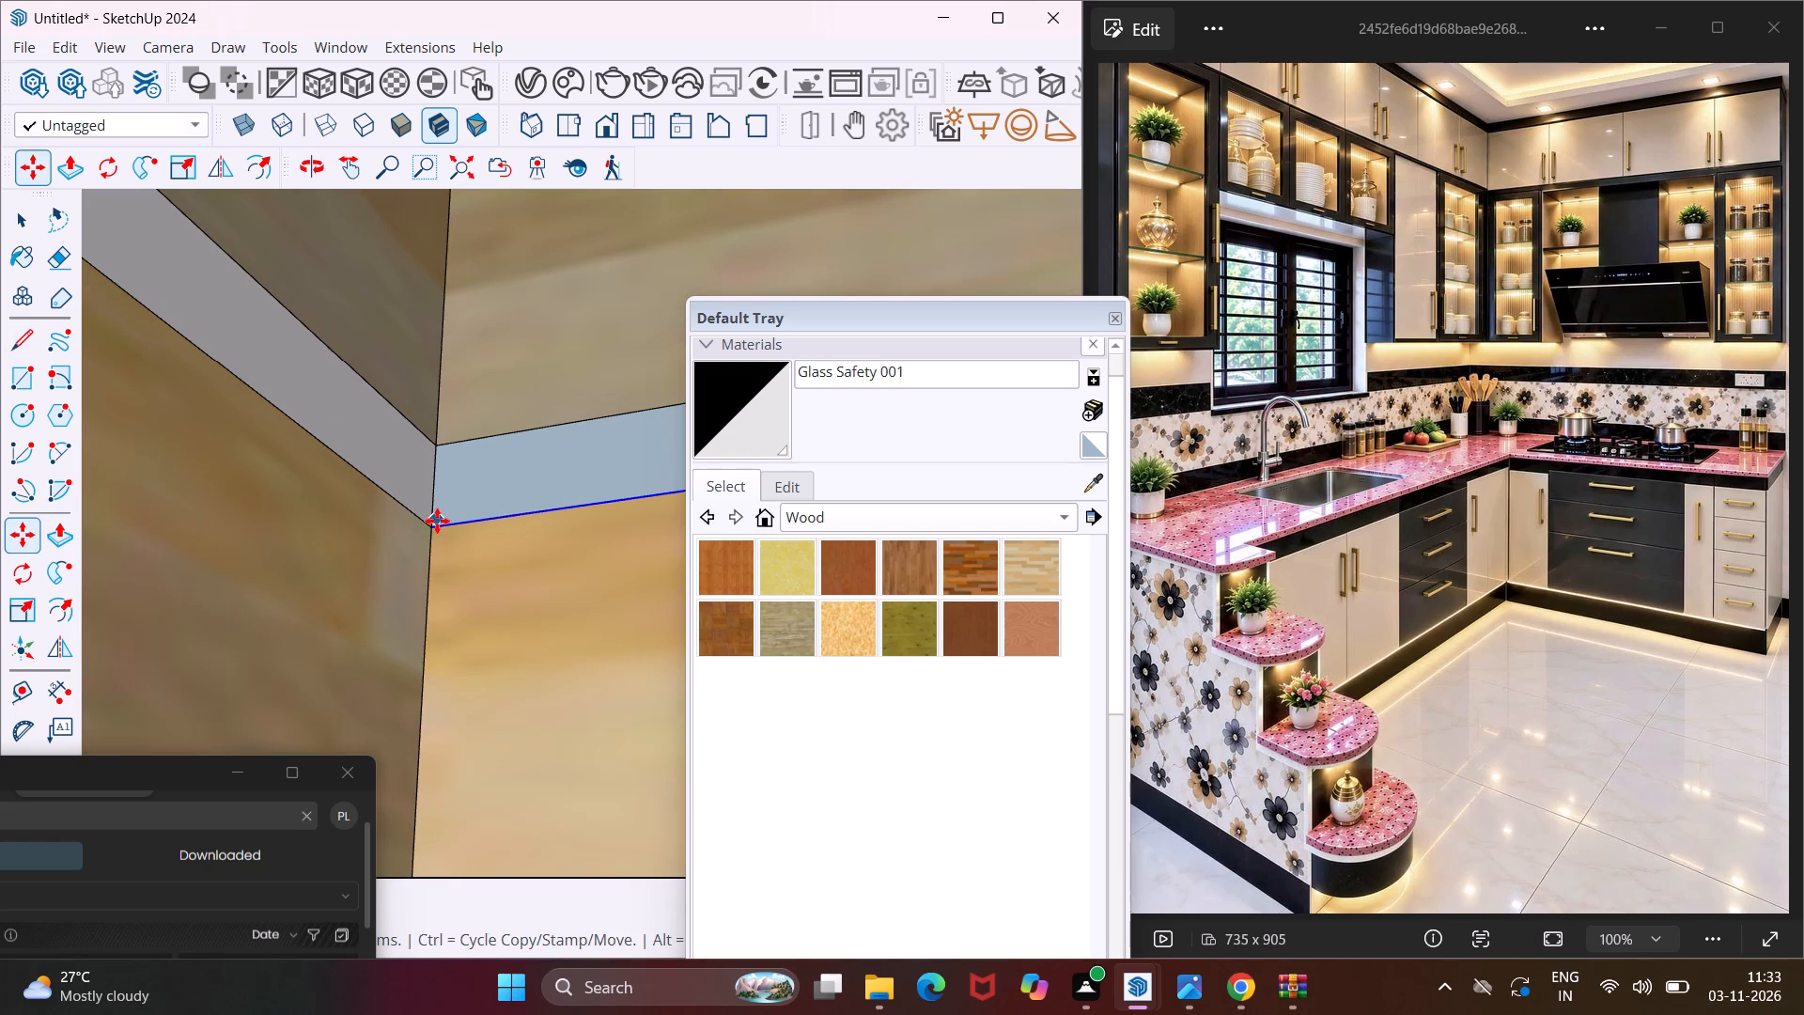
left_click(437, 525)
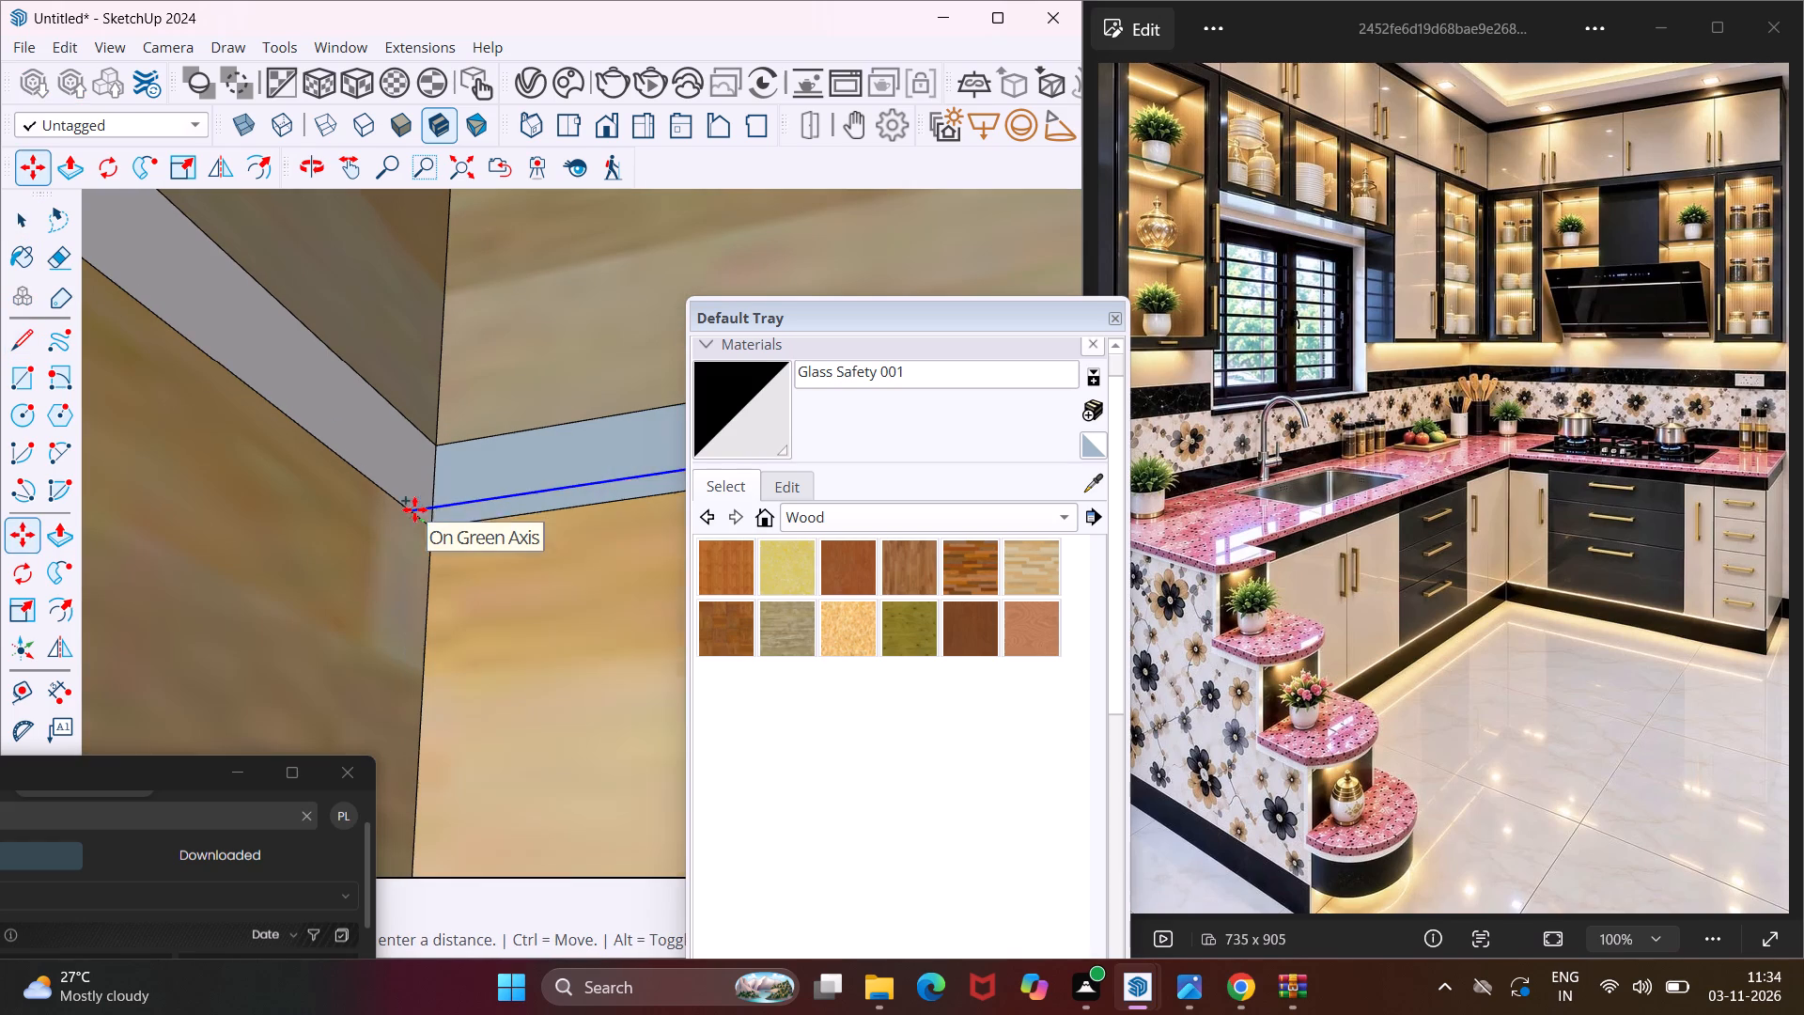
type("1\"")
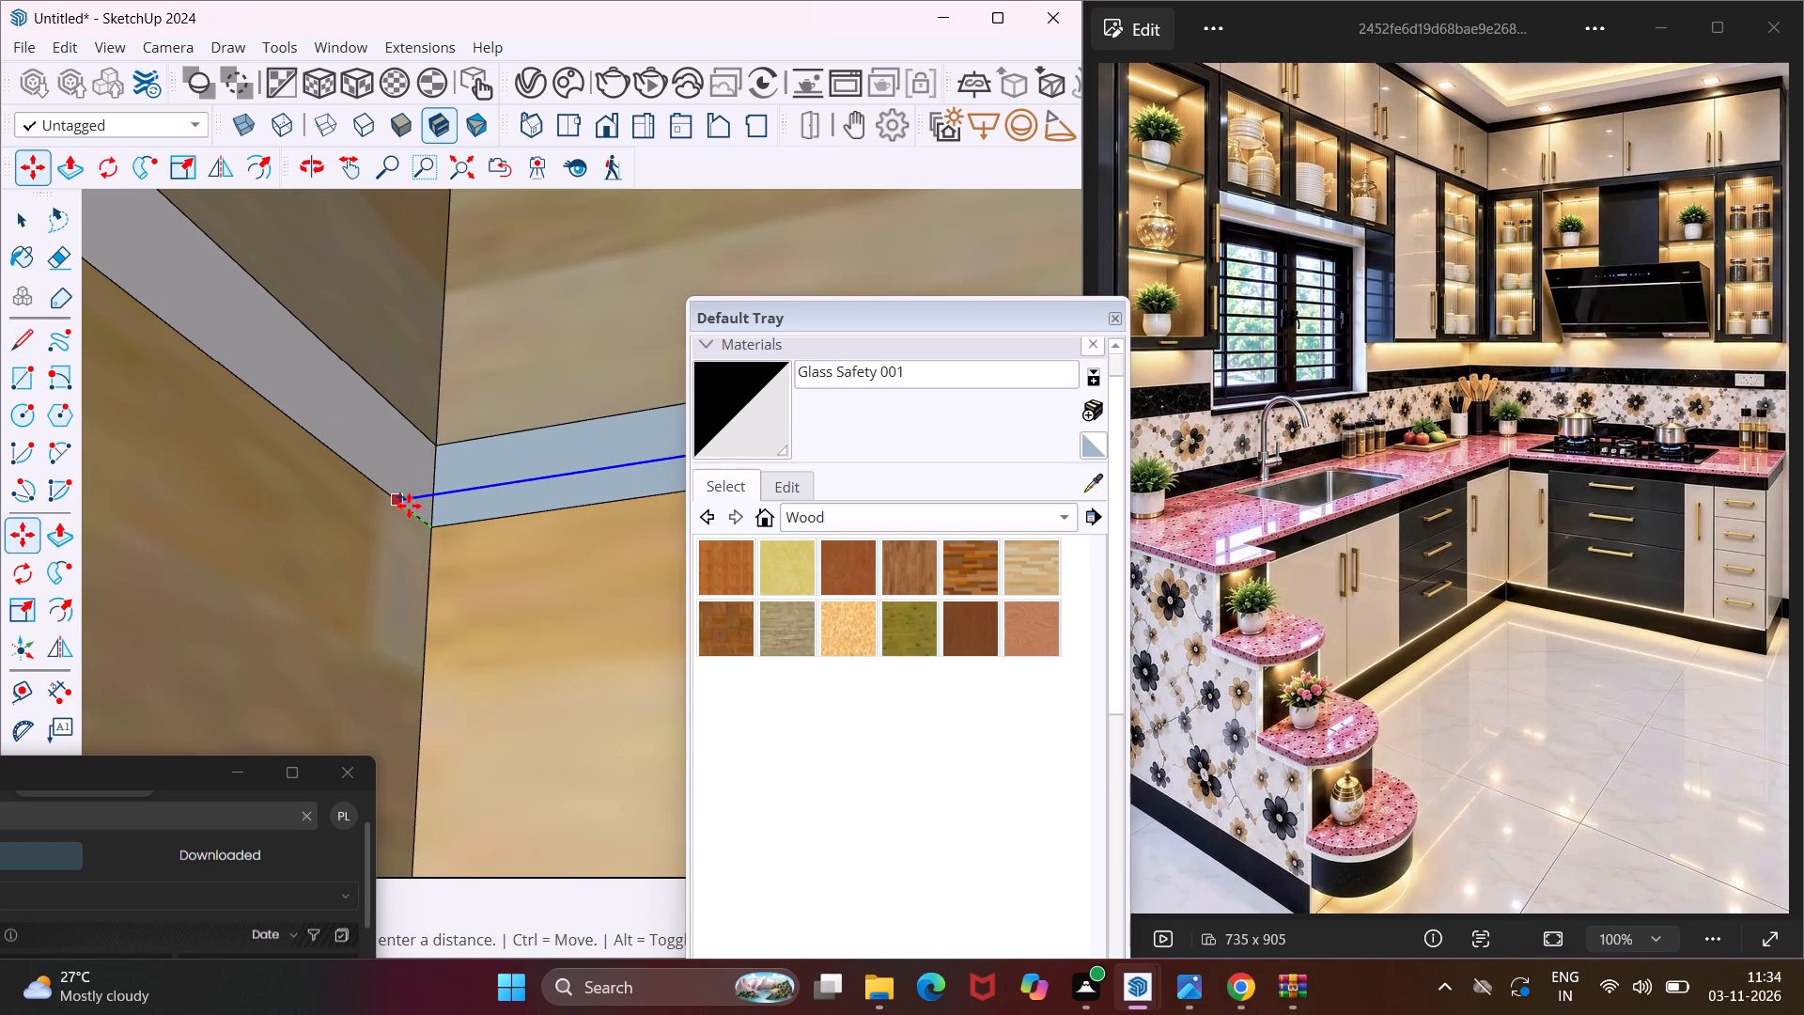
key("Return")
key("Escape")
key("space")
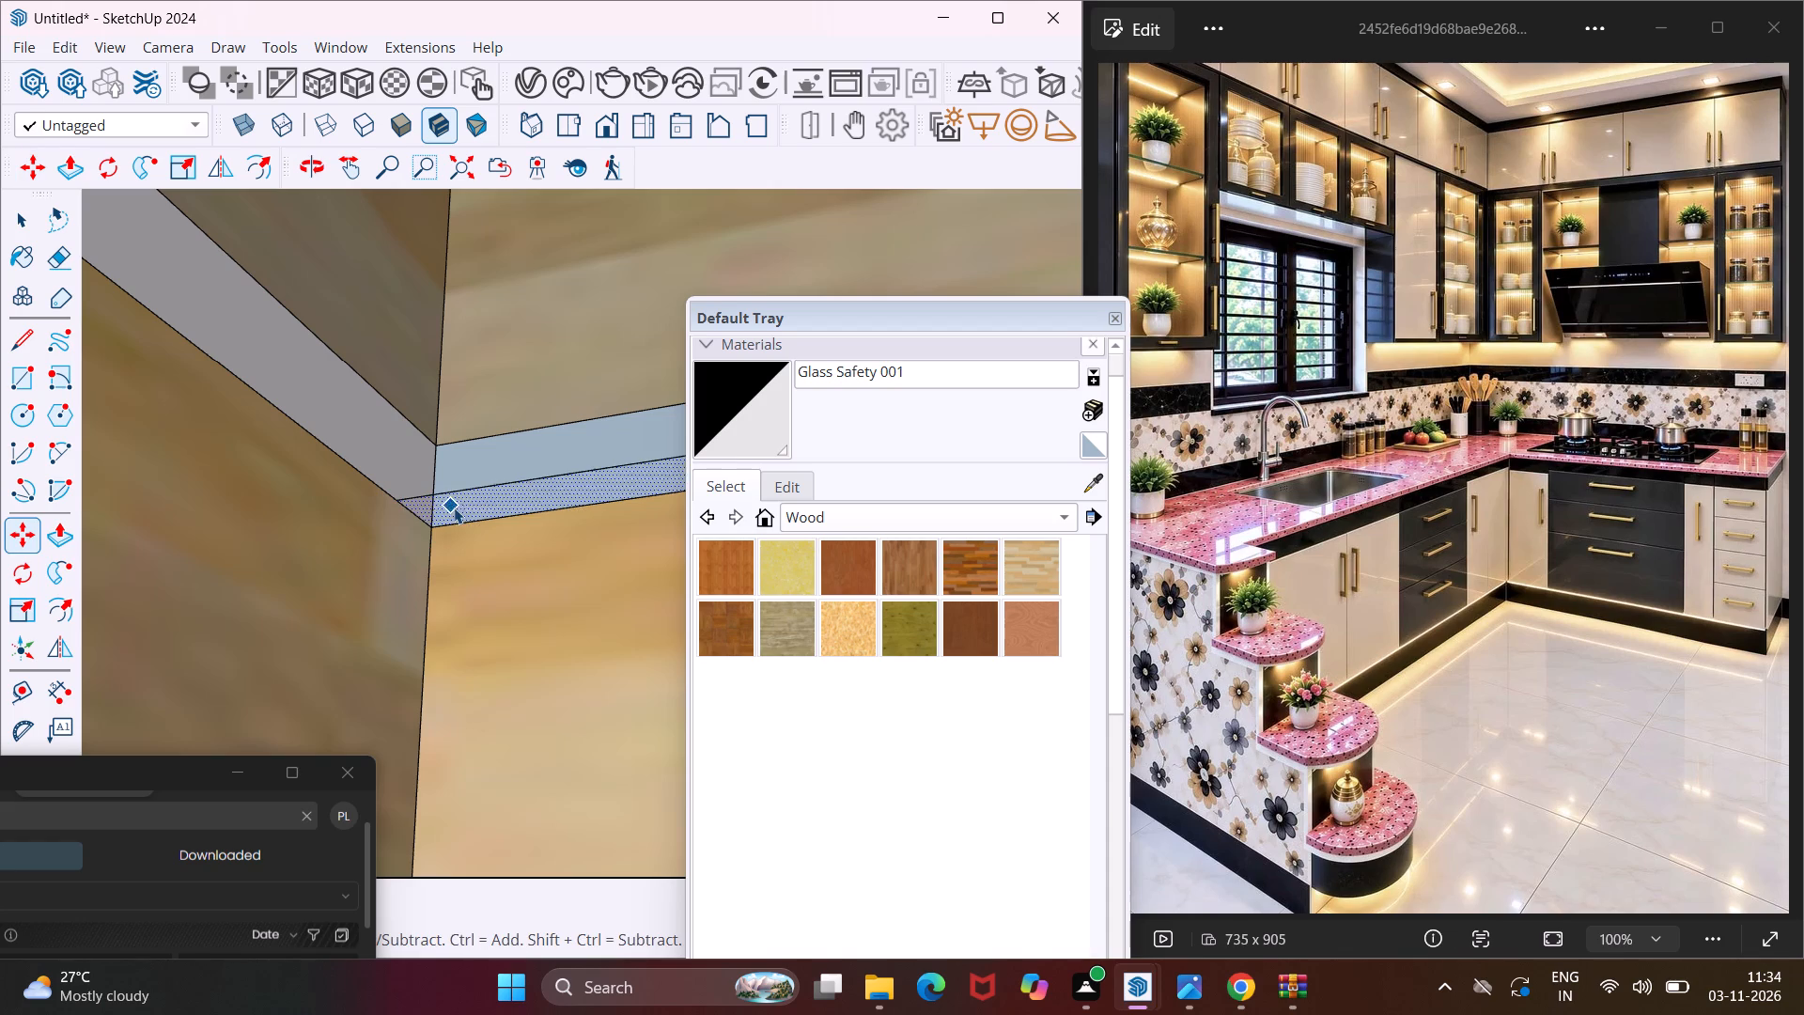
left_click(460, 507)
In the open unit between the corner and the hood, copy the rear edge of the top inner face 1" forward along the green axis.
scroll(403, 445, "down", 5)
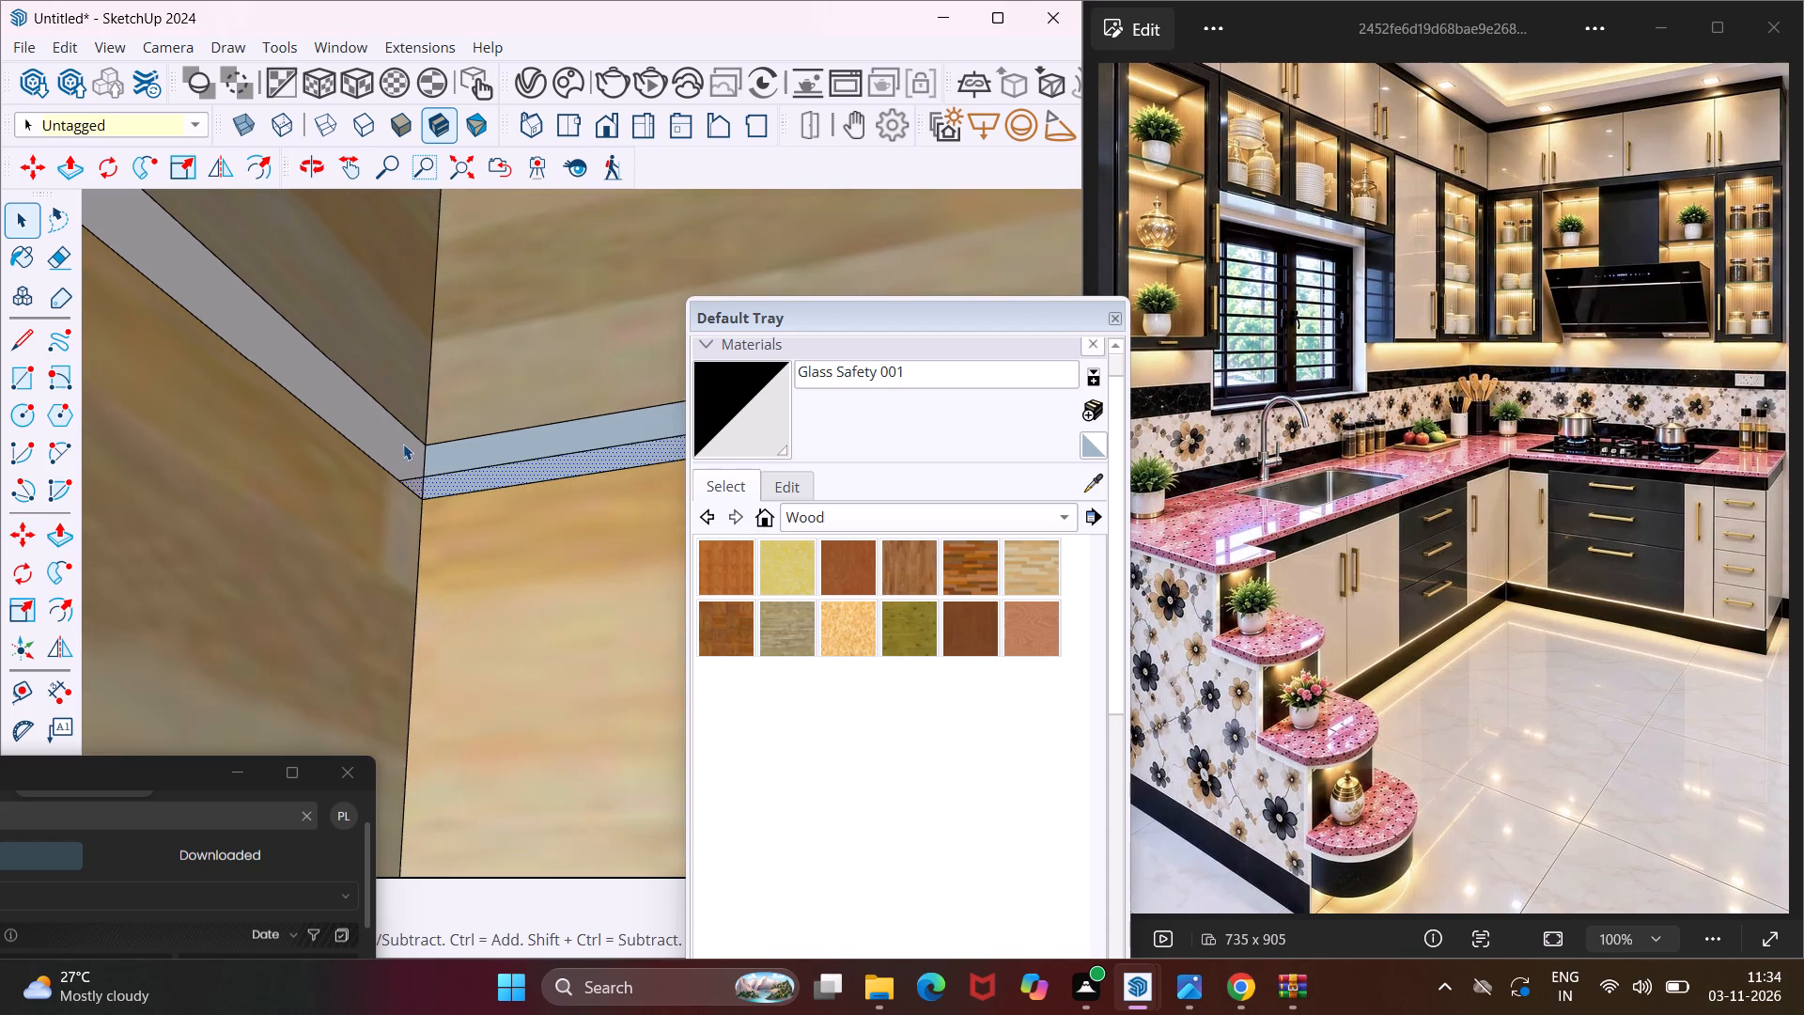
scroll(401, 437, "down", 17)
middle_click_drag(413, 293, 415, 301)
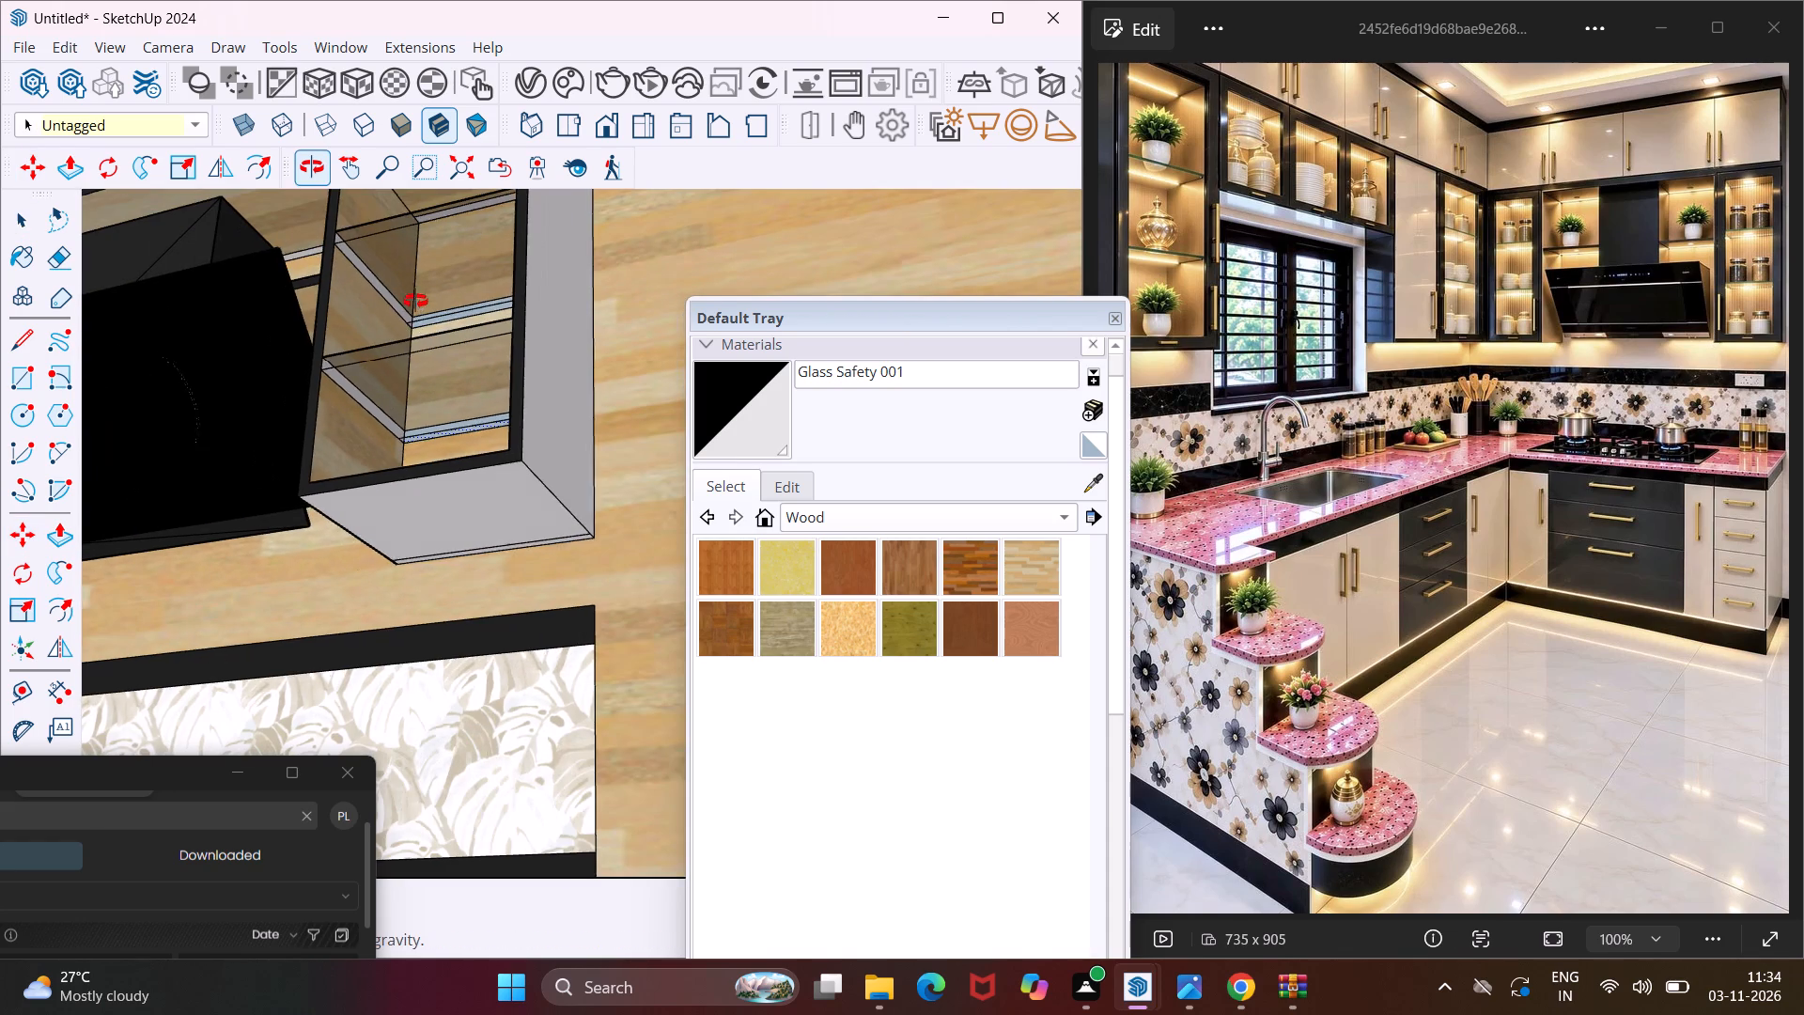
middle_click_drag(415, 301, 489, 575)
scroll(483, 471, "down", 10)
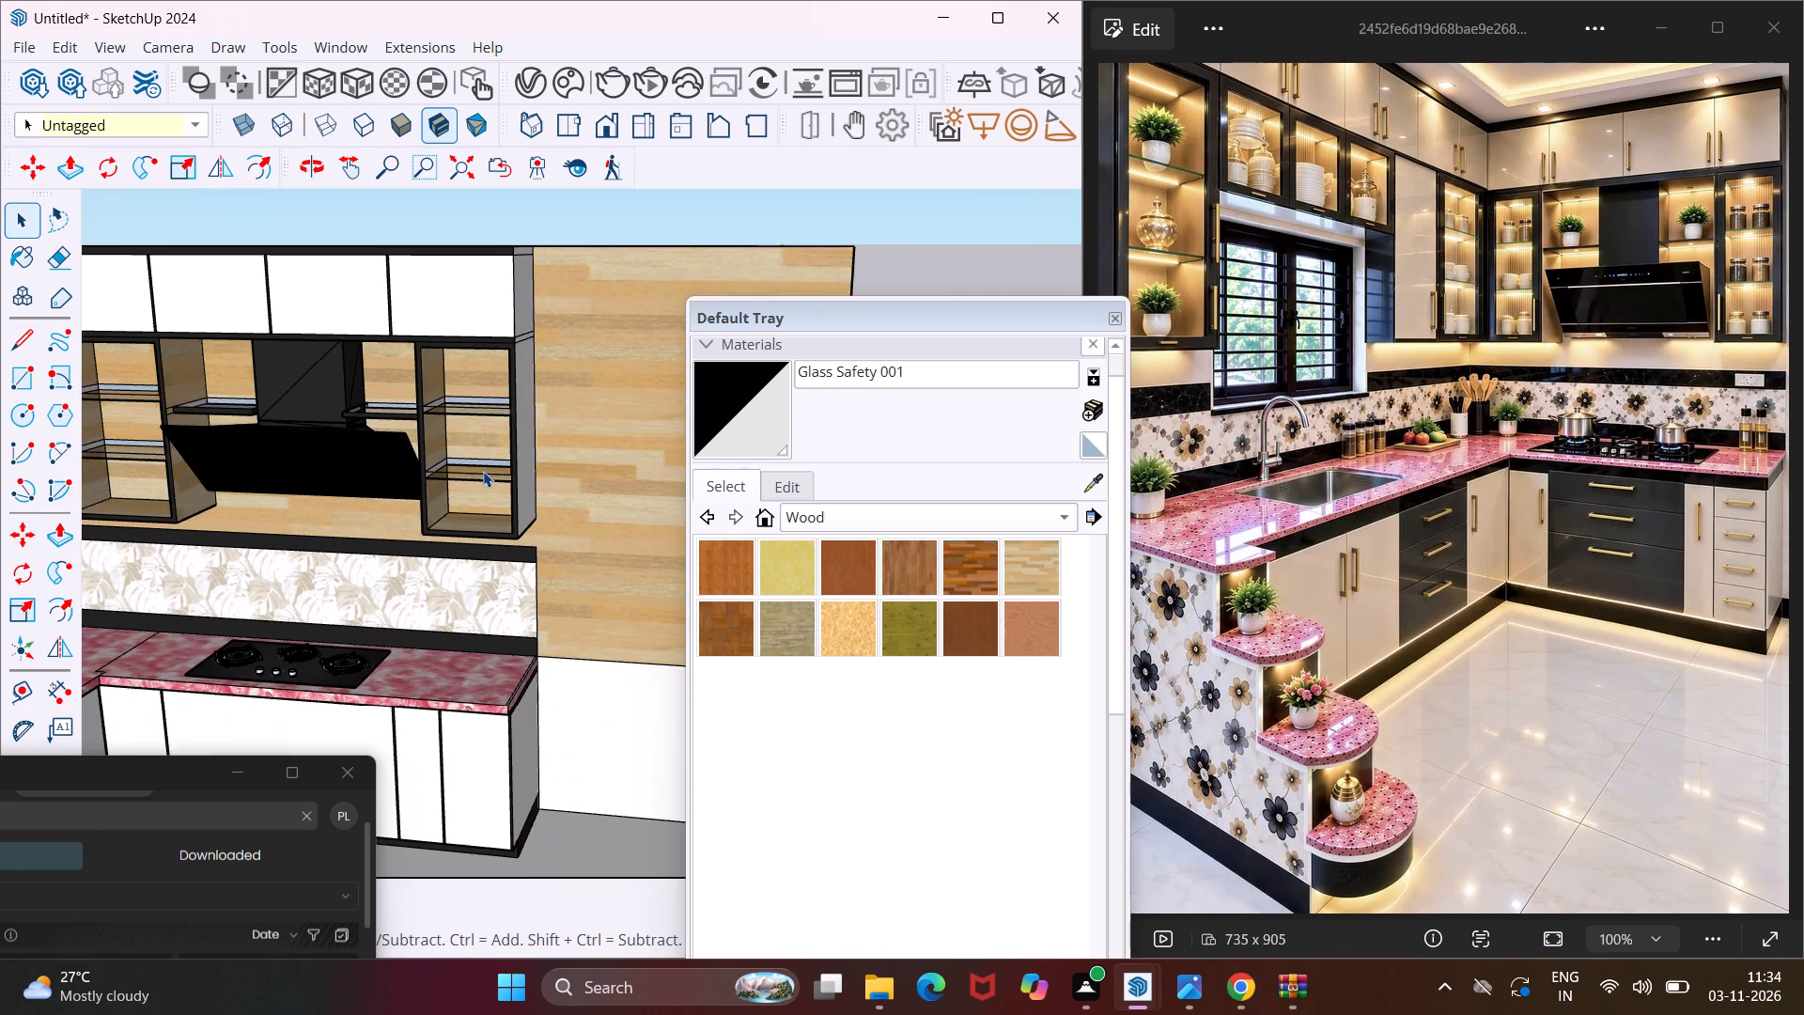
scroll(483, 471, "down", 1)
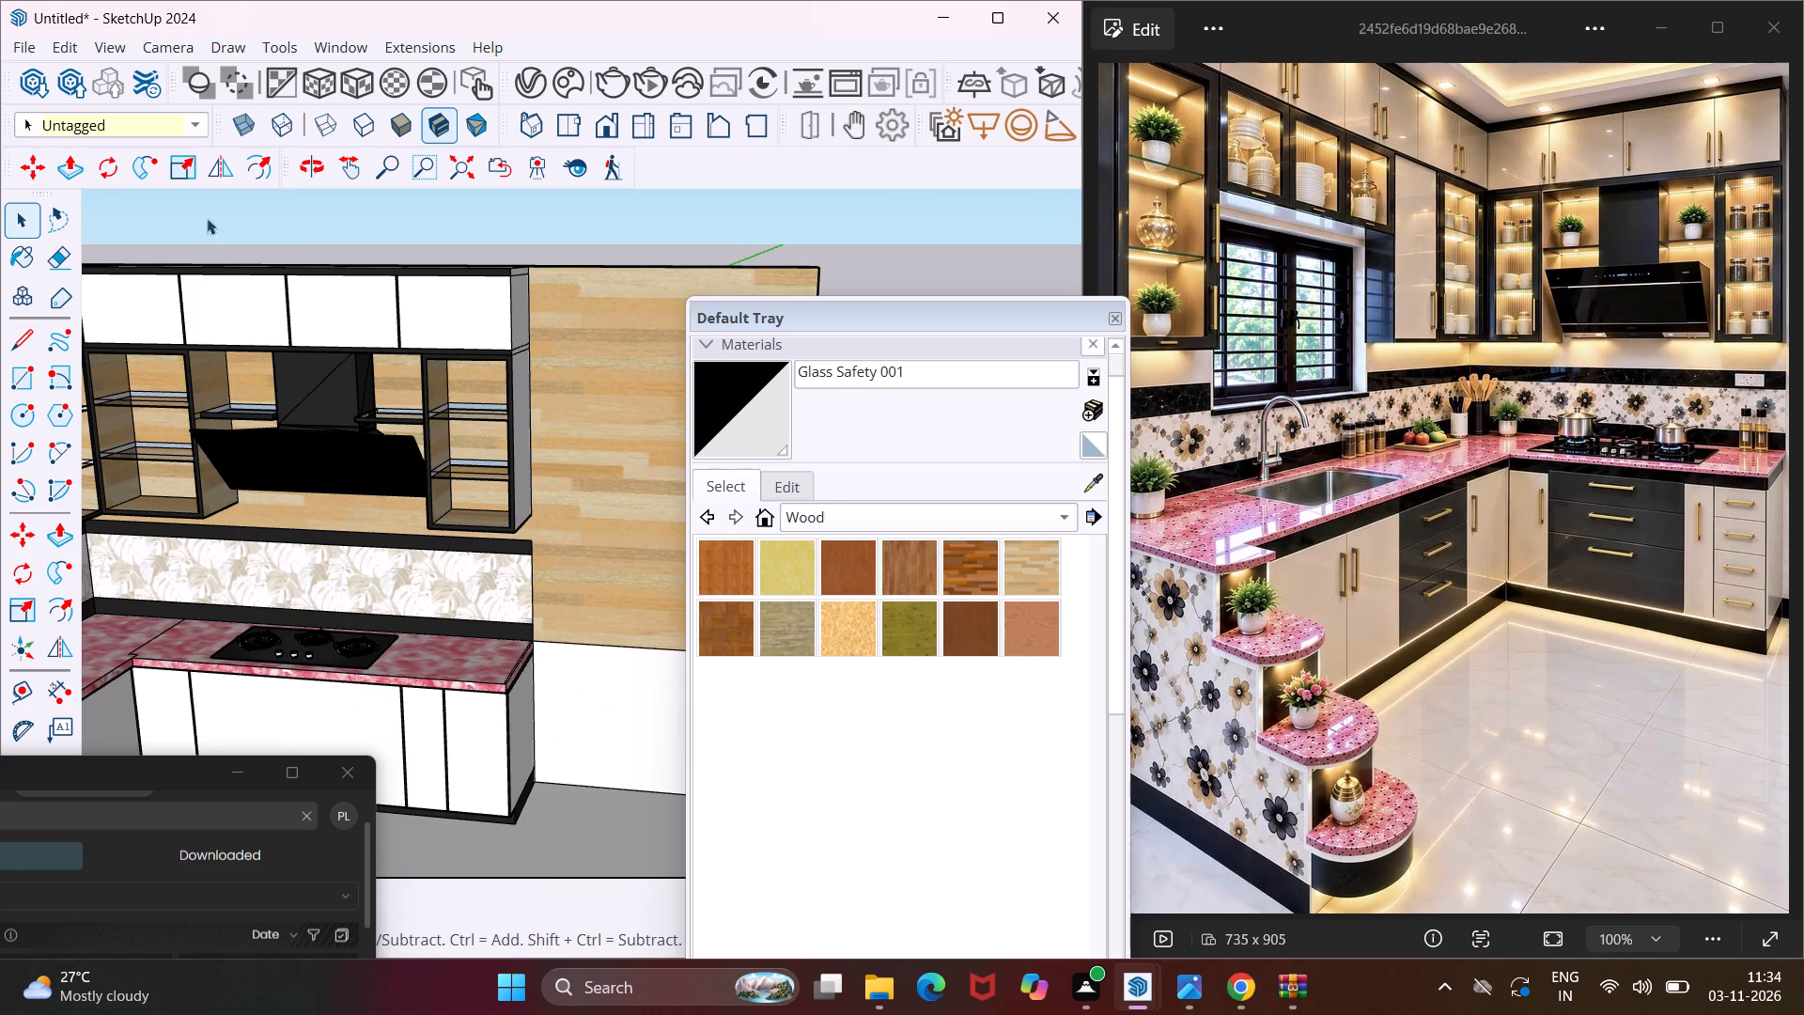
left_click(352, 157)
left_click_drag(130, 395, 297, 421)
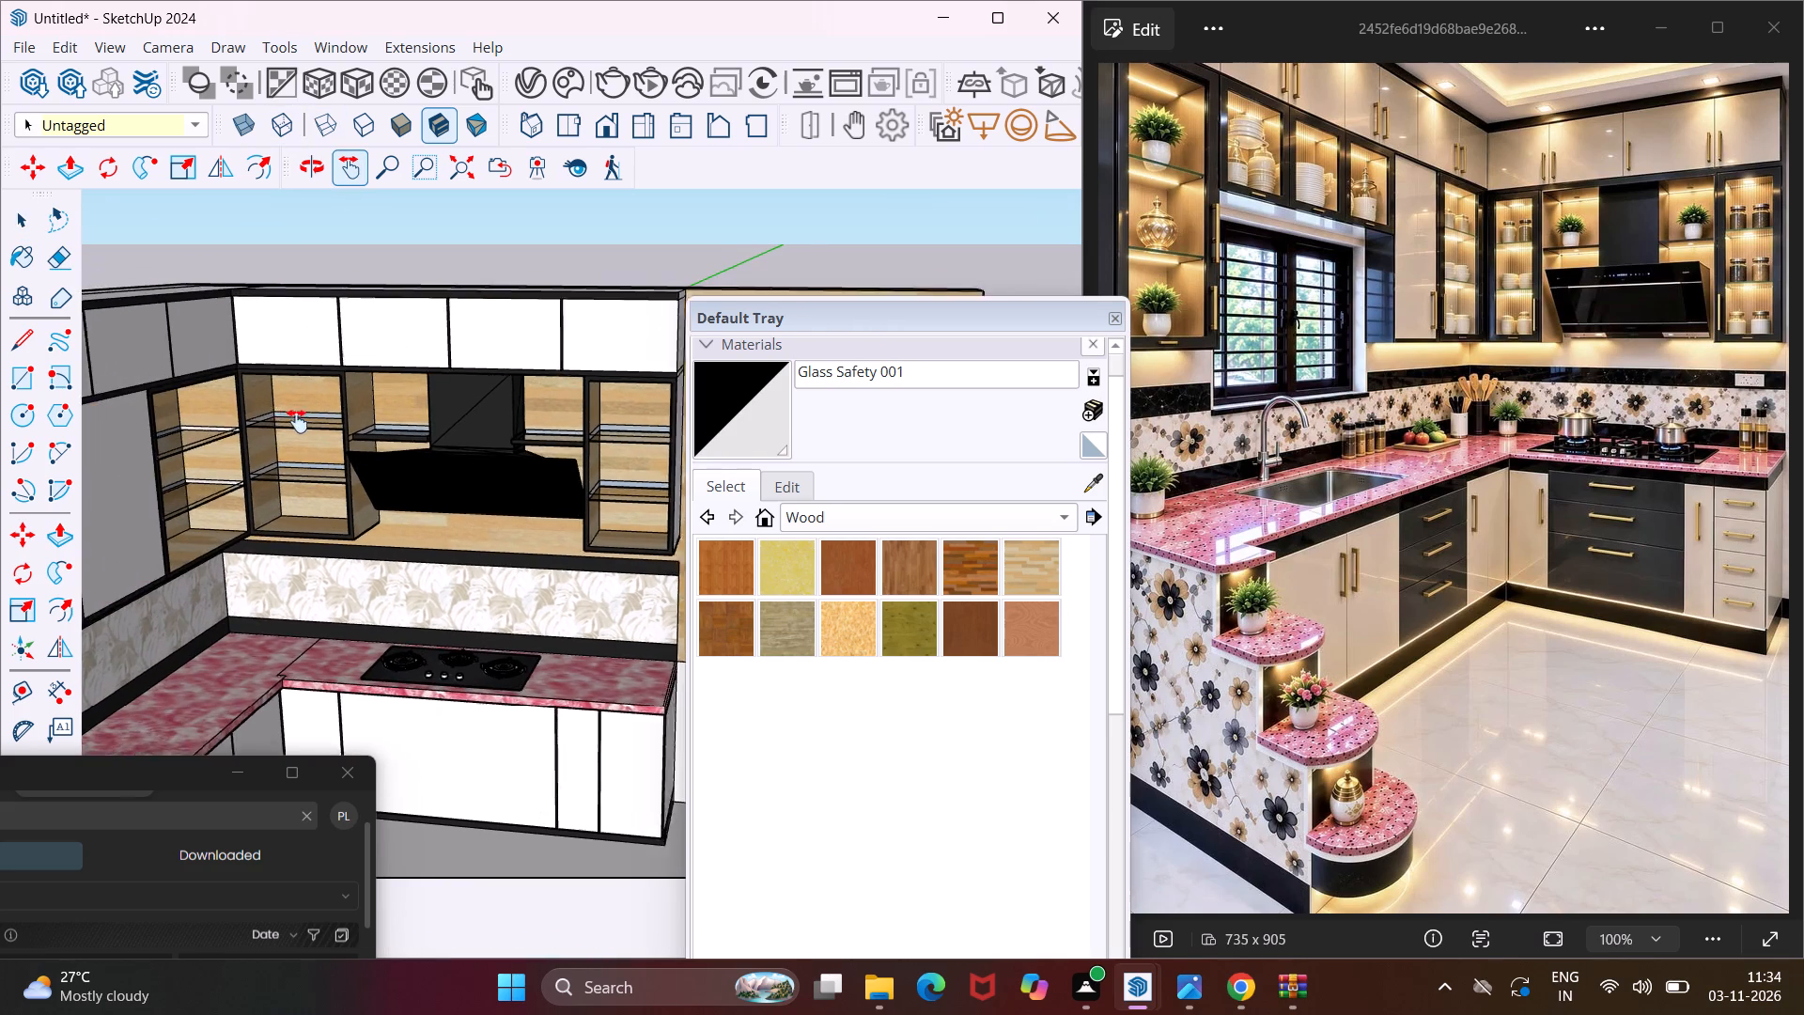
left_click_drag(297, 421, 300, 423)
scroll(350, 413, "up", 17)
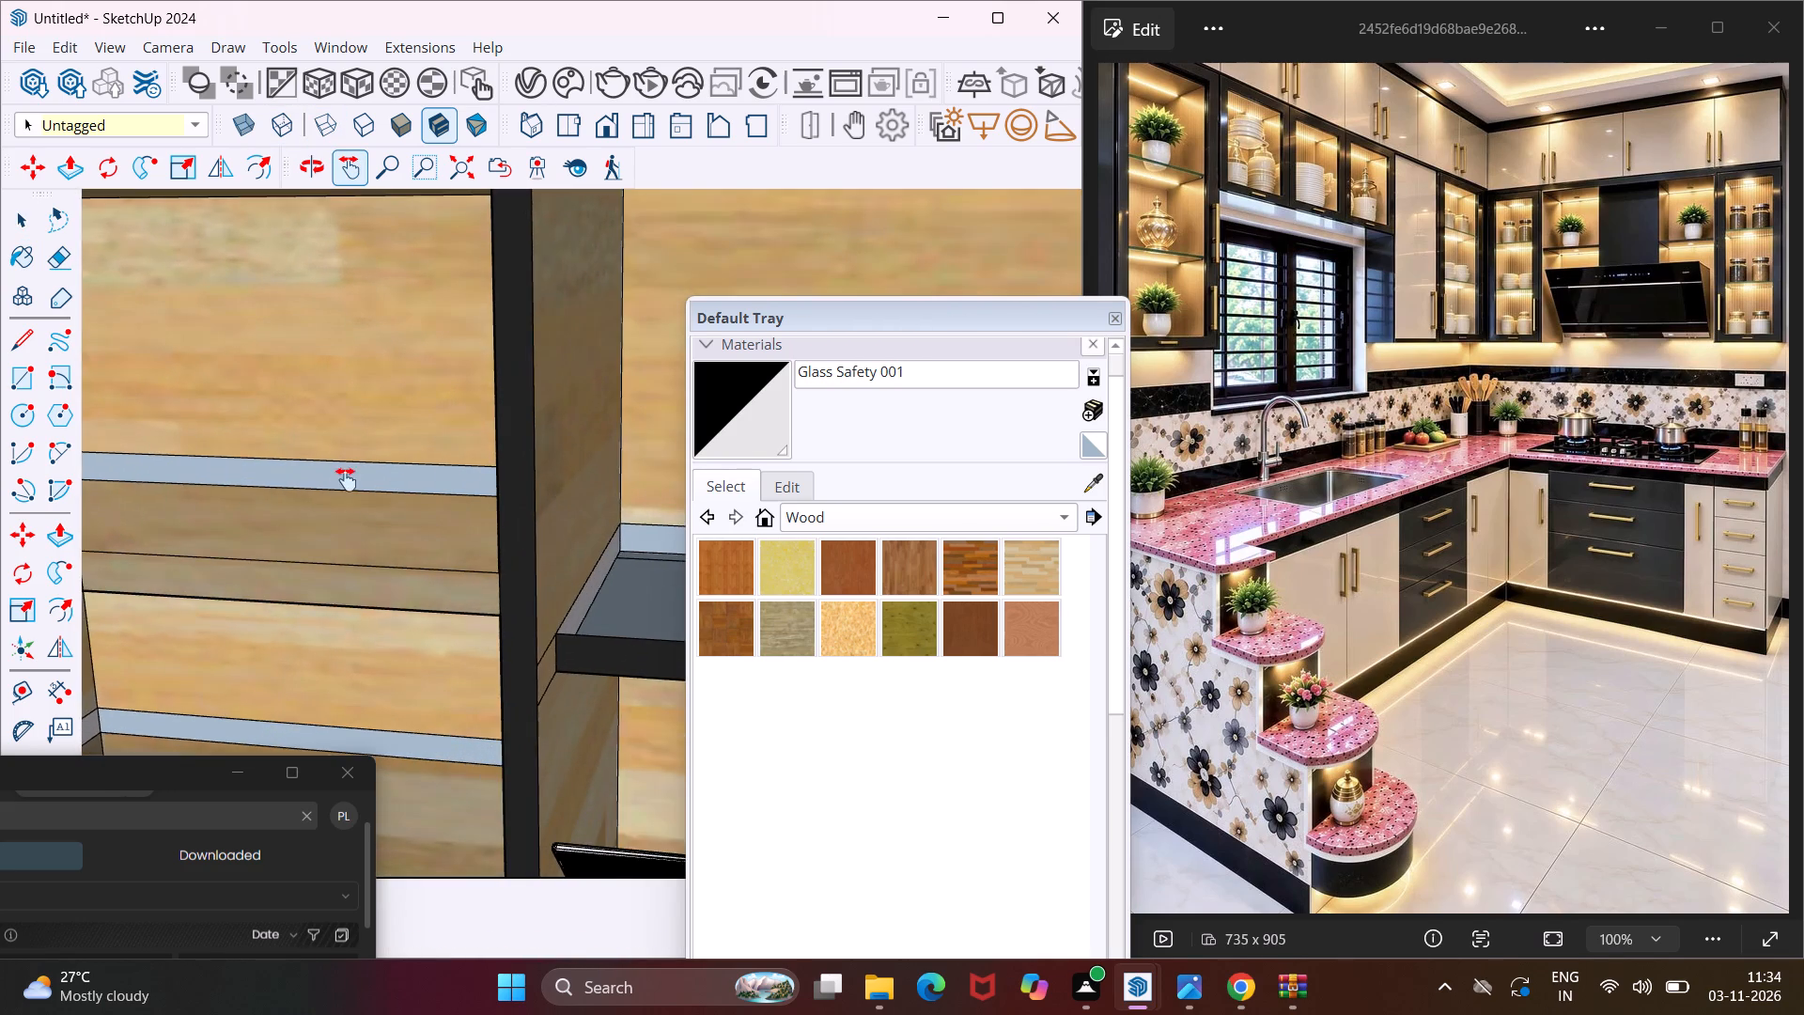
middle_click_drag(346, 479, 409, 205)
scroll(409, 205, "up", 1)
scroll(410, 204, "down", 4)
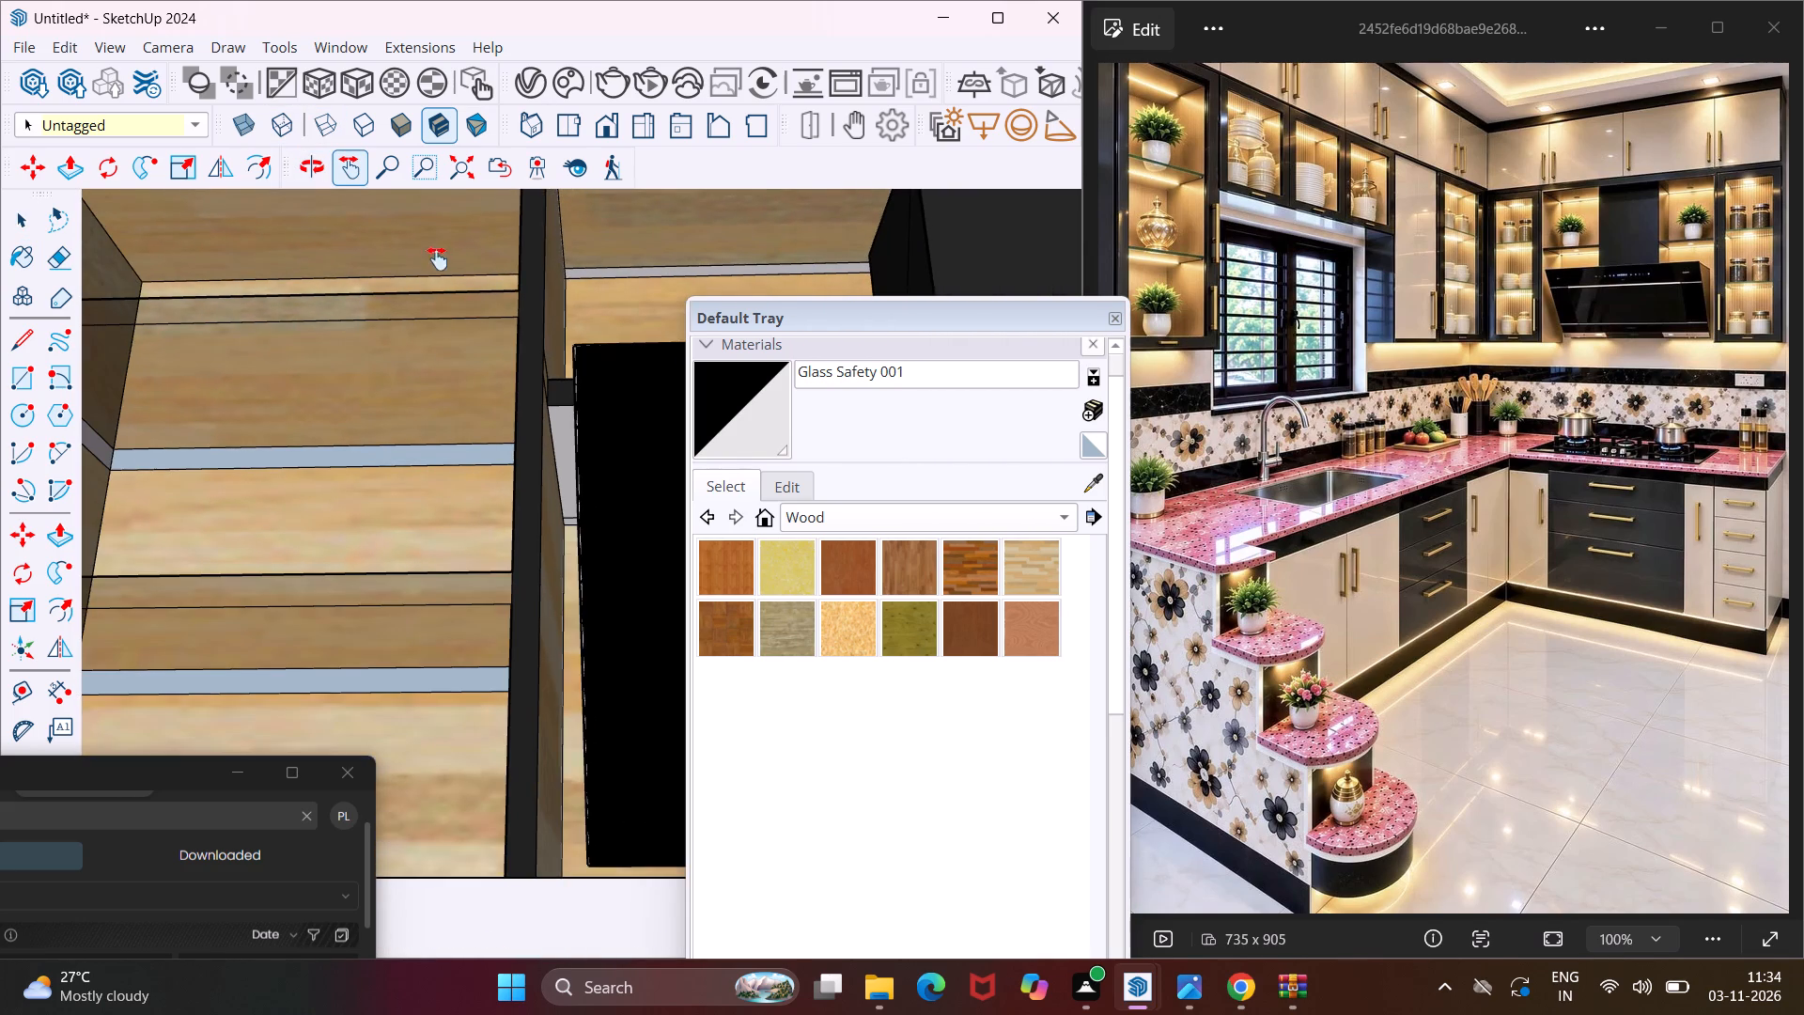
key("Escape")
key("space")
scroll(416, 262, "up", 3)
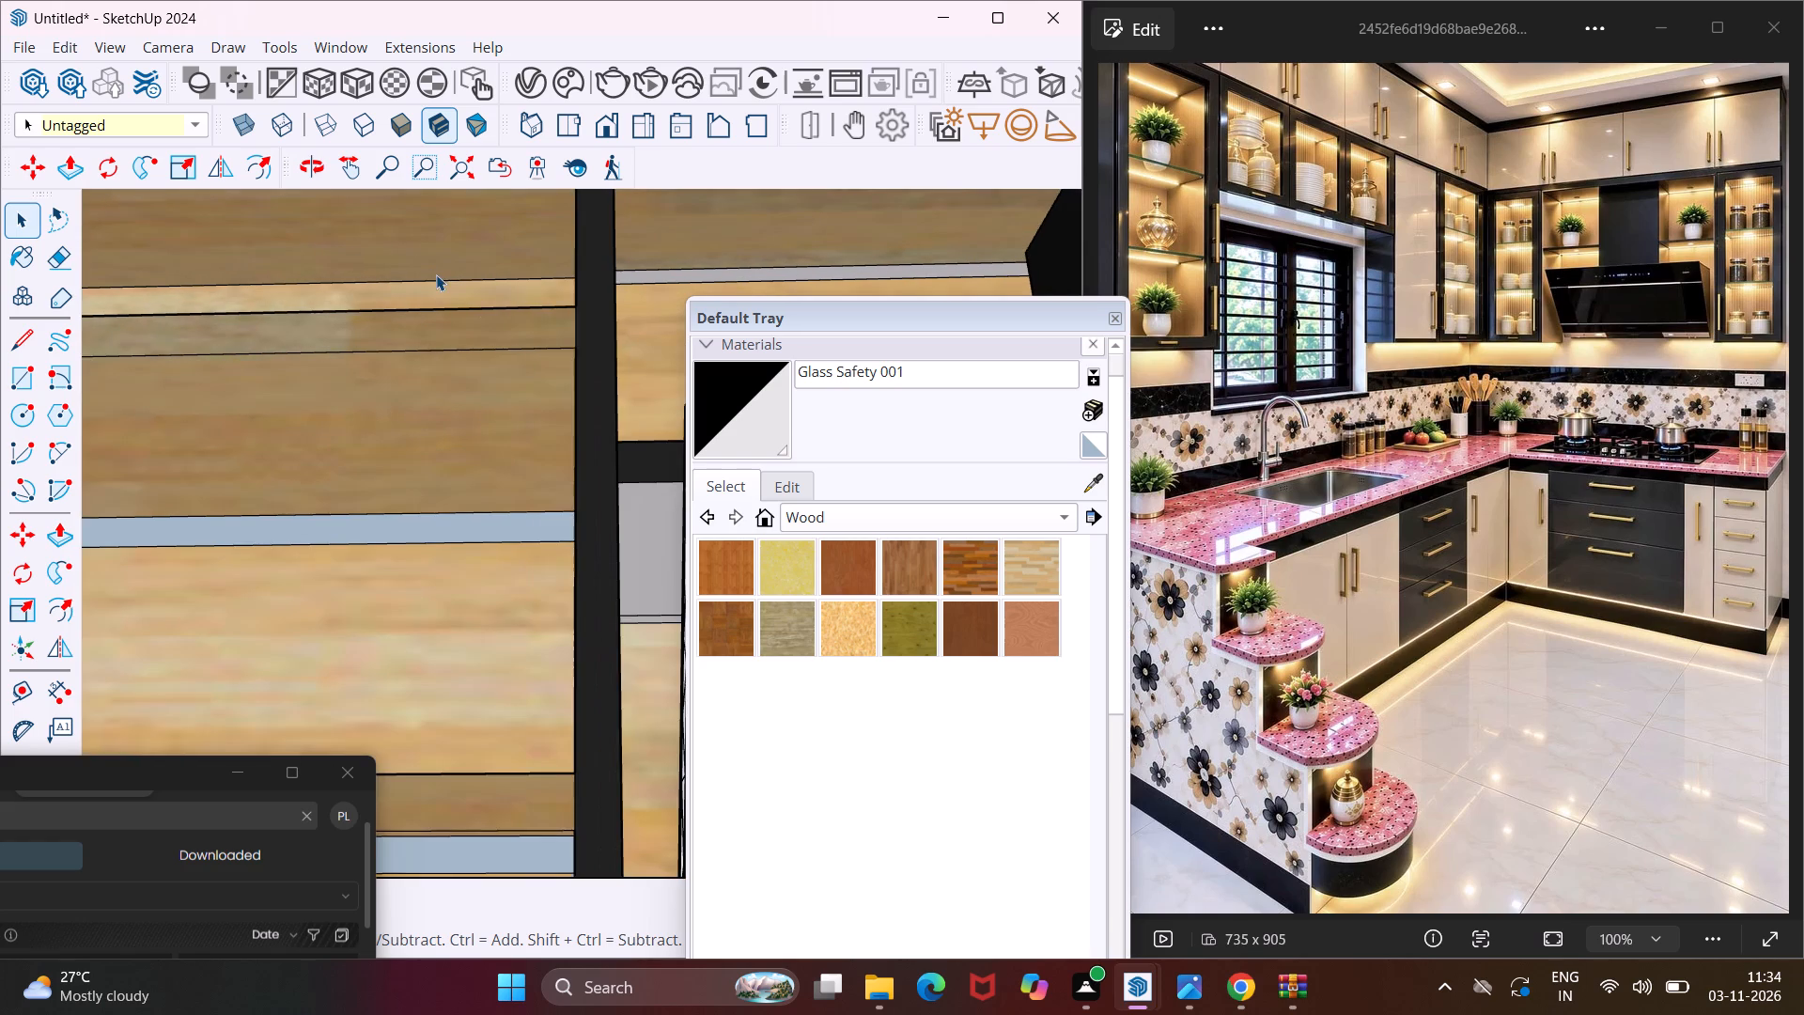
middle_click_drag(438, 275, 538, 289)
left_click(523, 264)
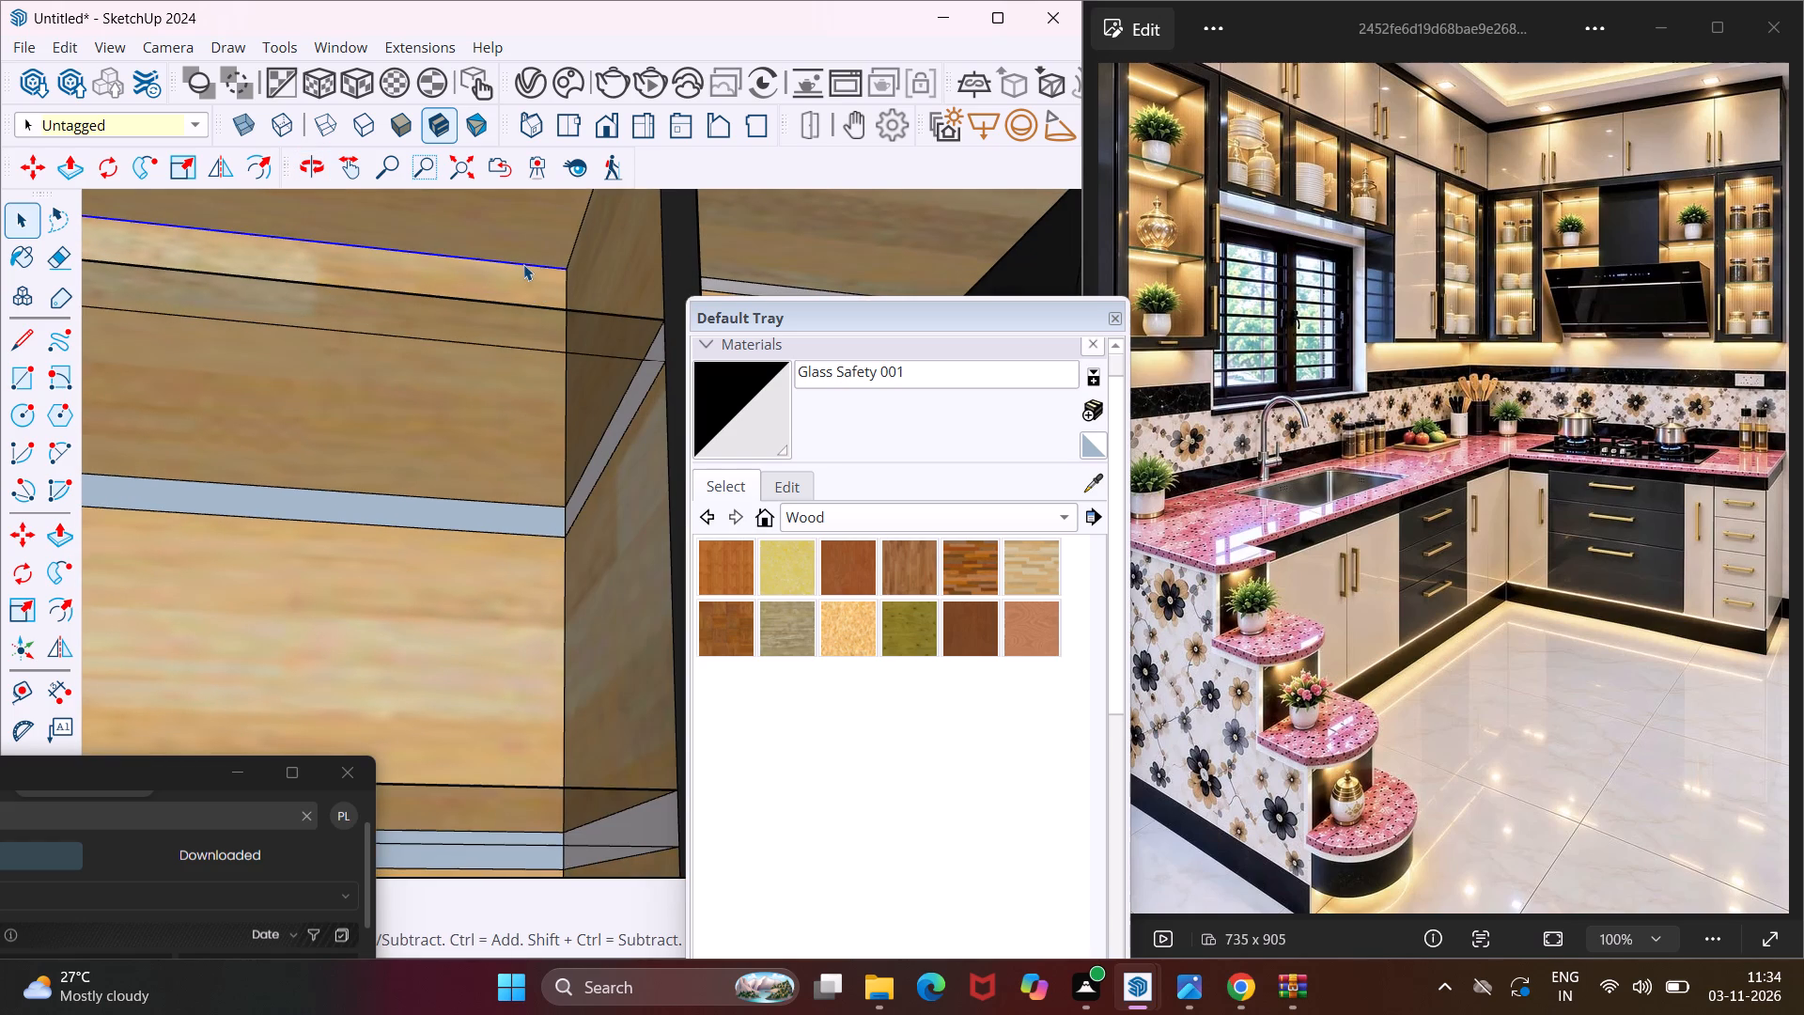
key("m")
scroll(543, 270, "up", 3)
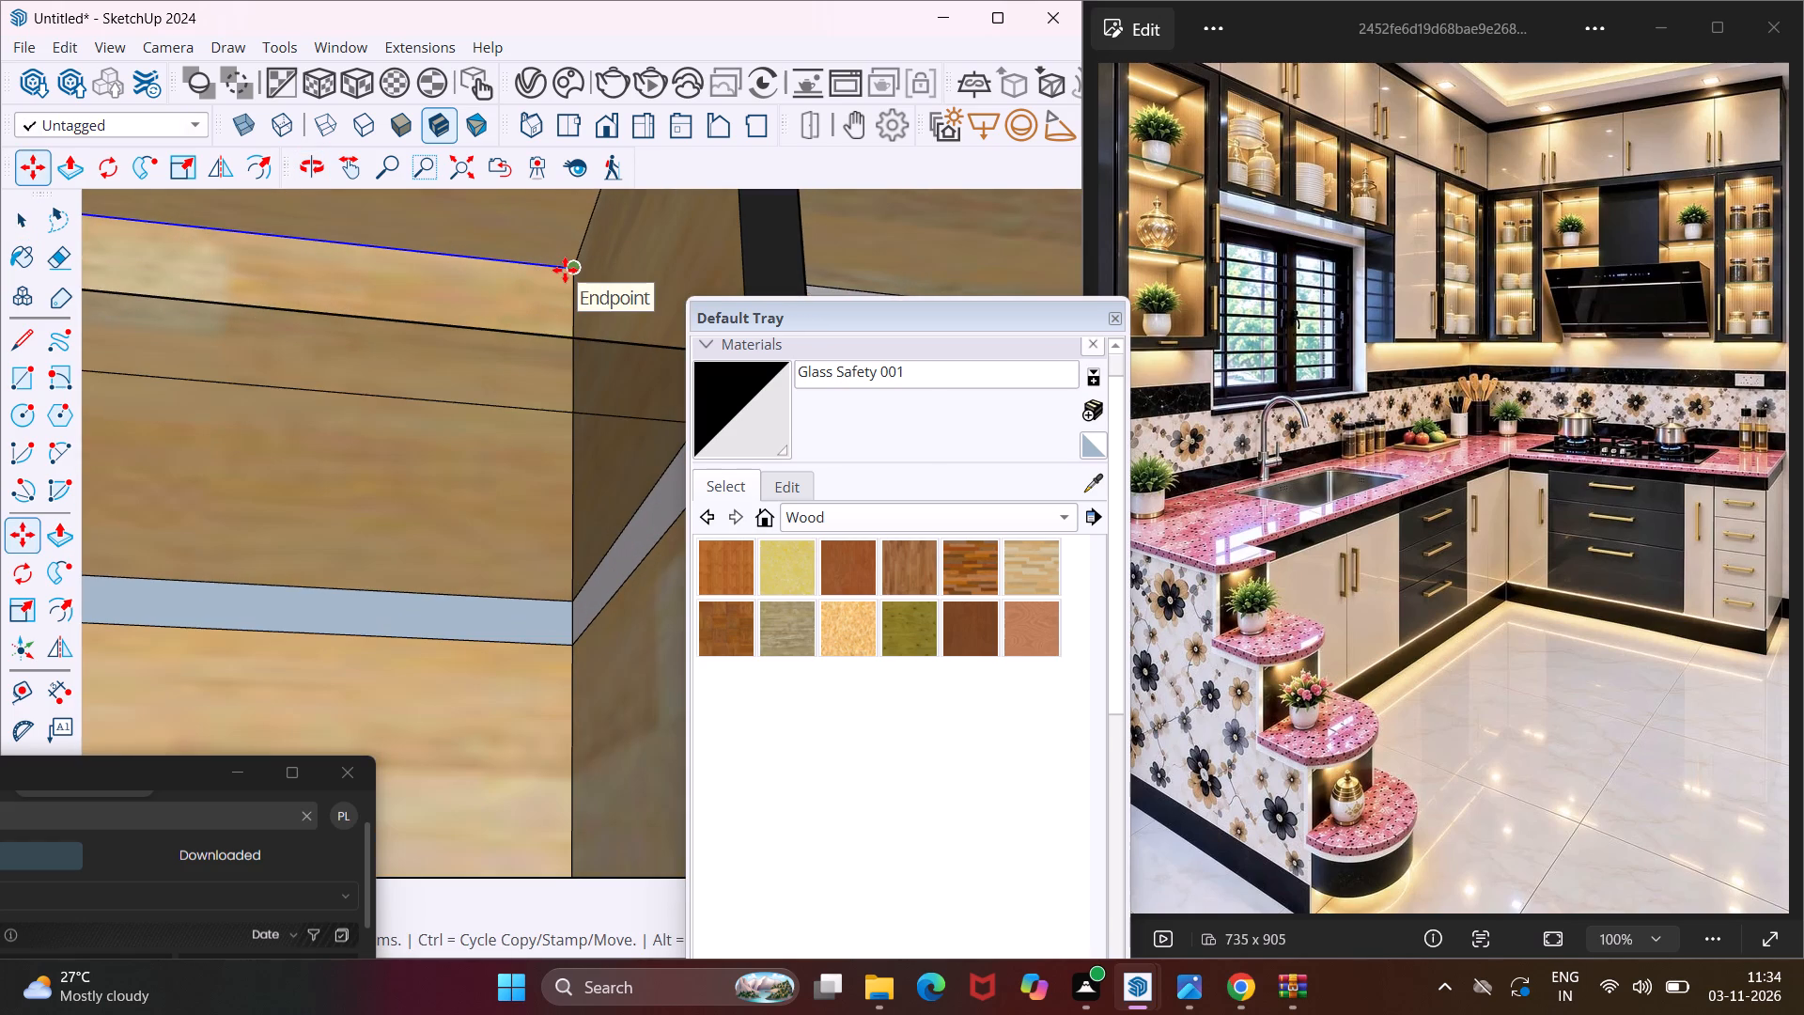
left_click(571, 267)
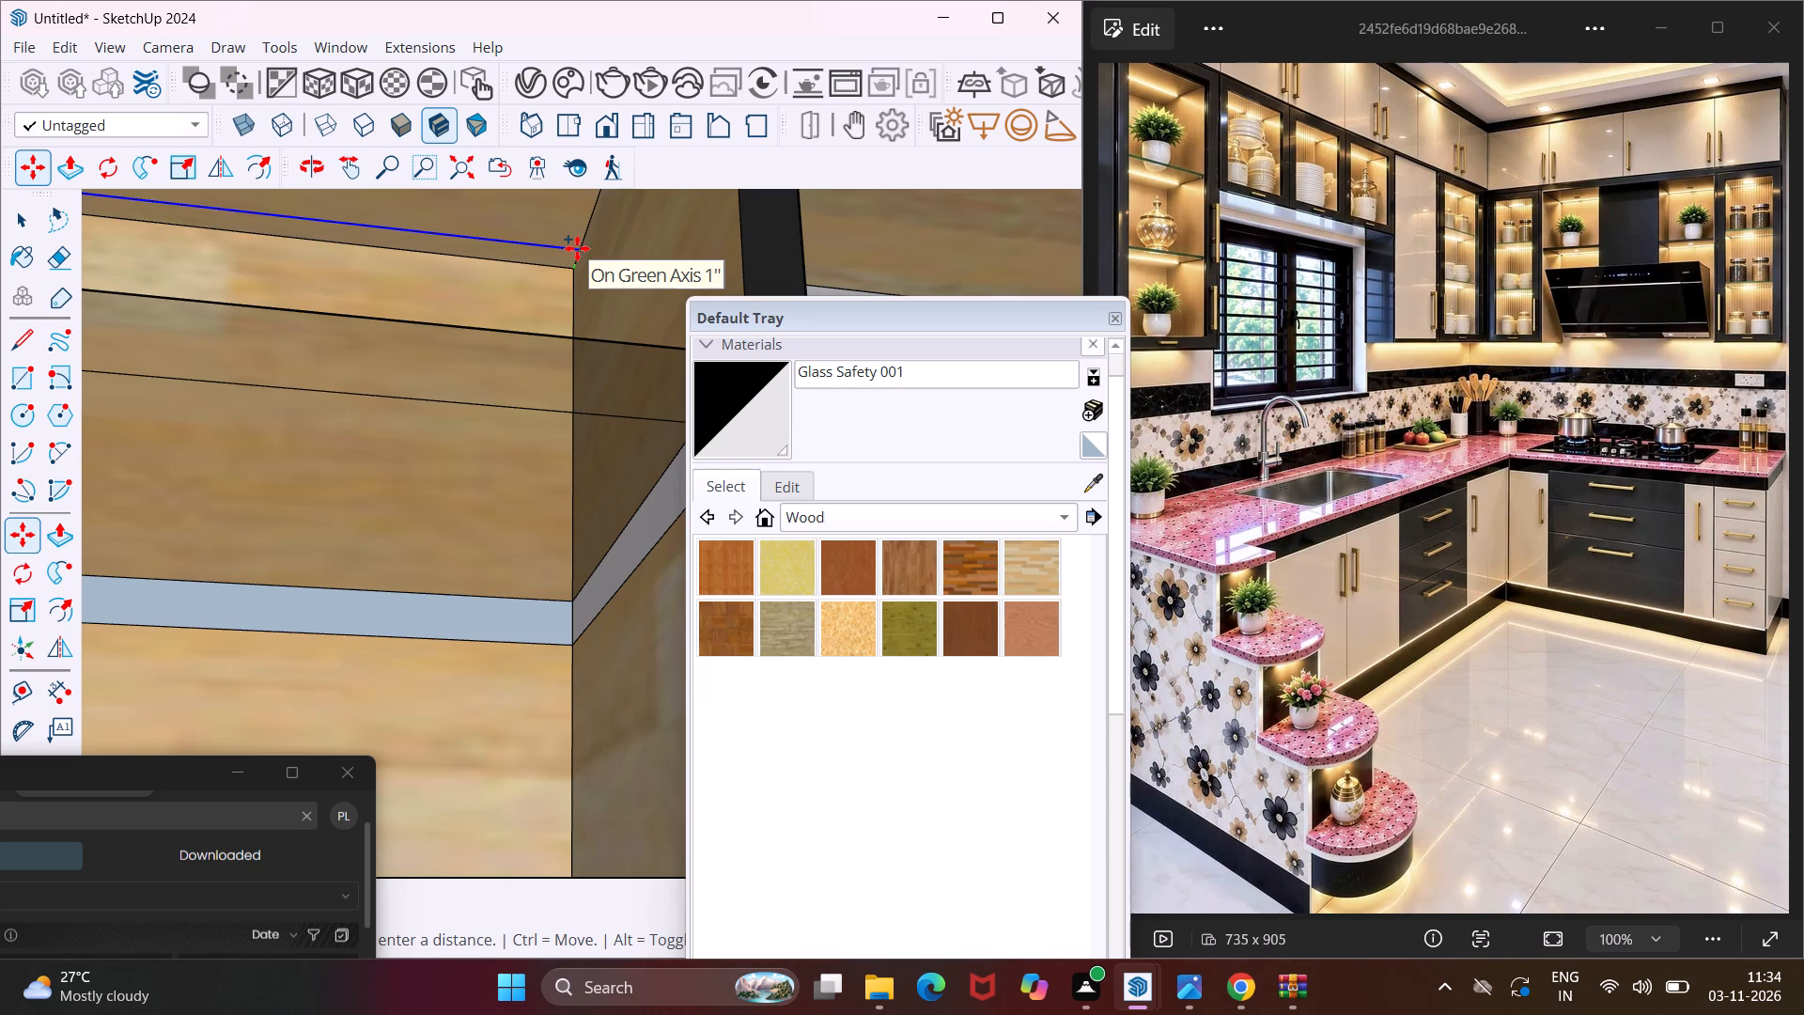
type("1\"")
key("Return")
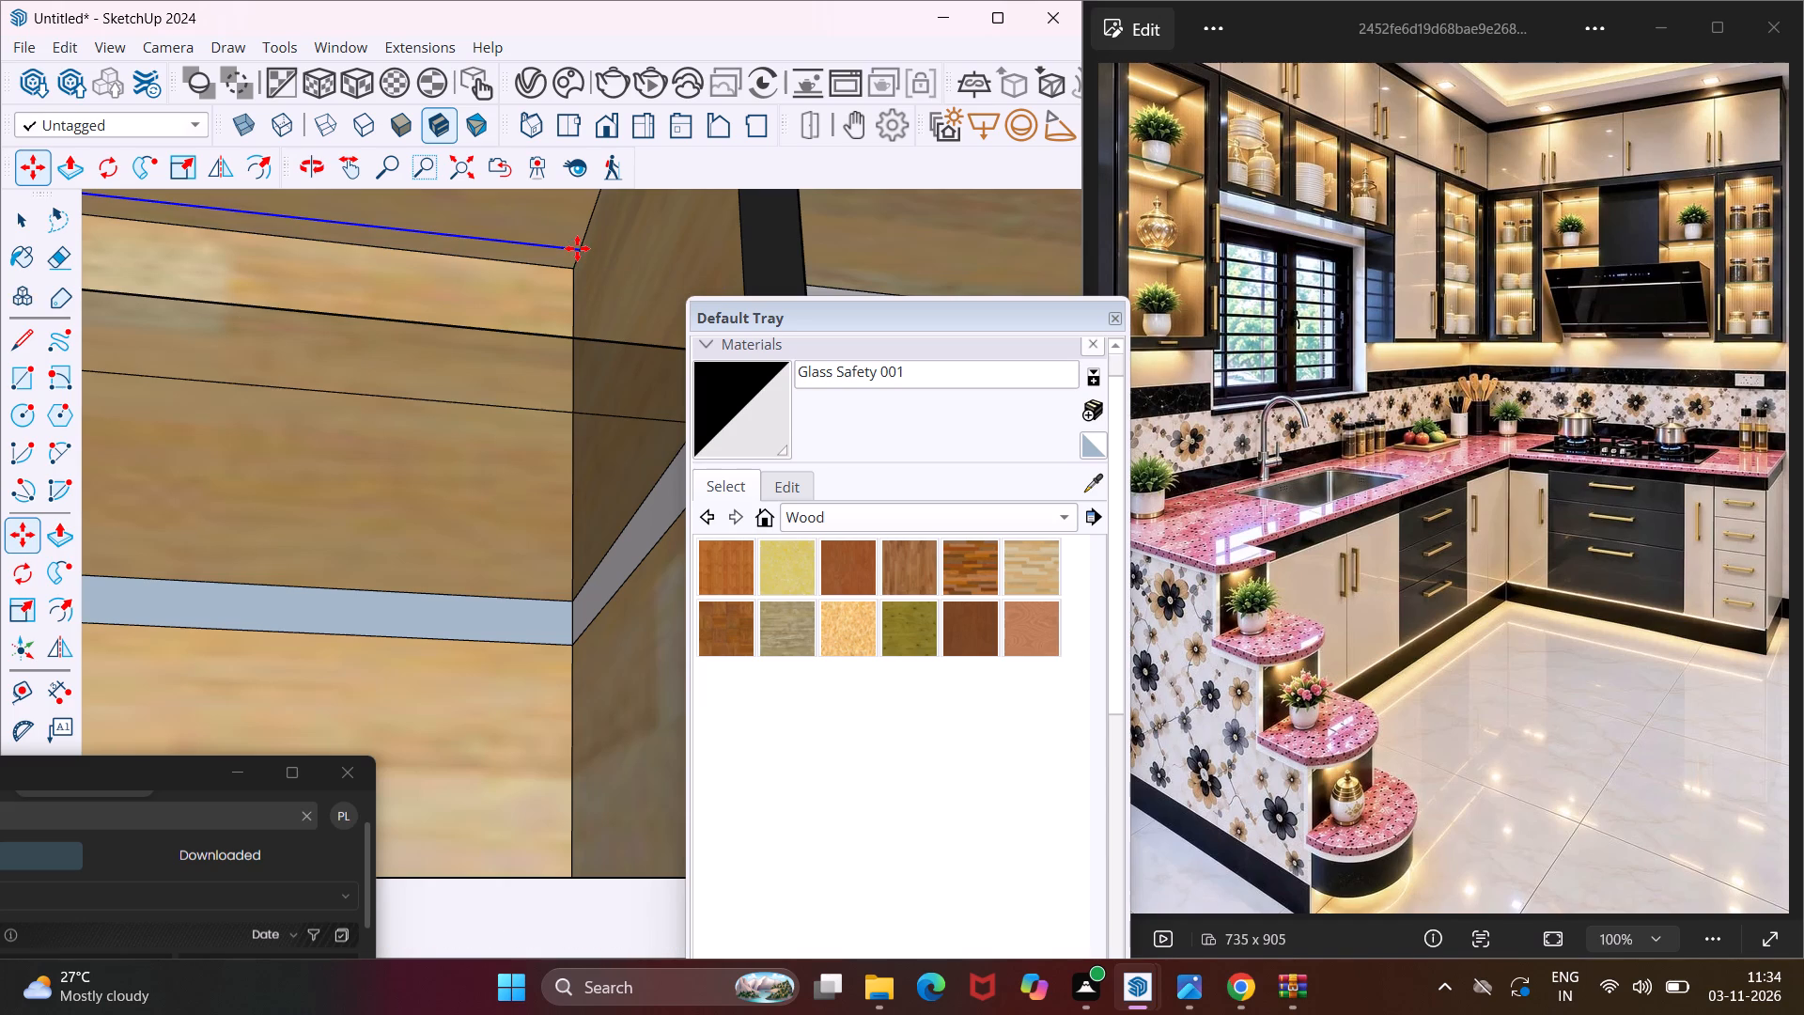
scroll(555, 533, "down", 10)
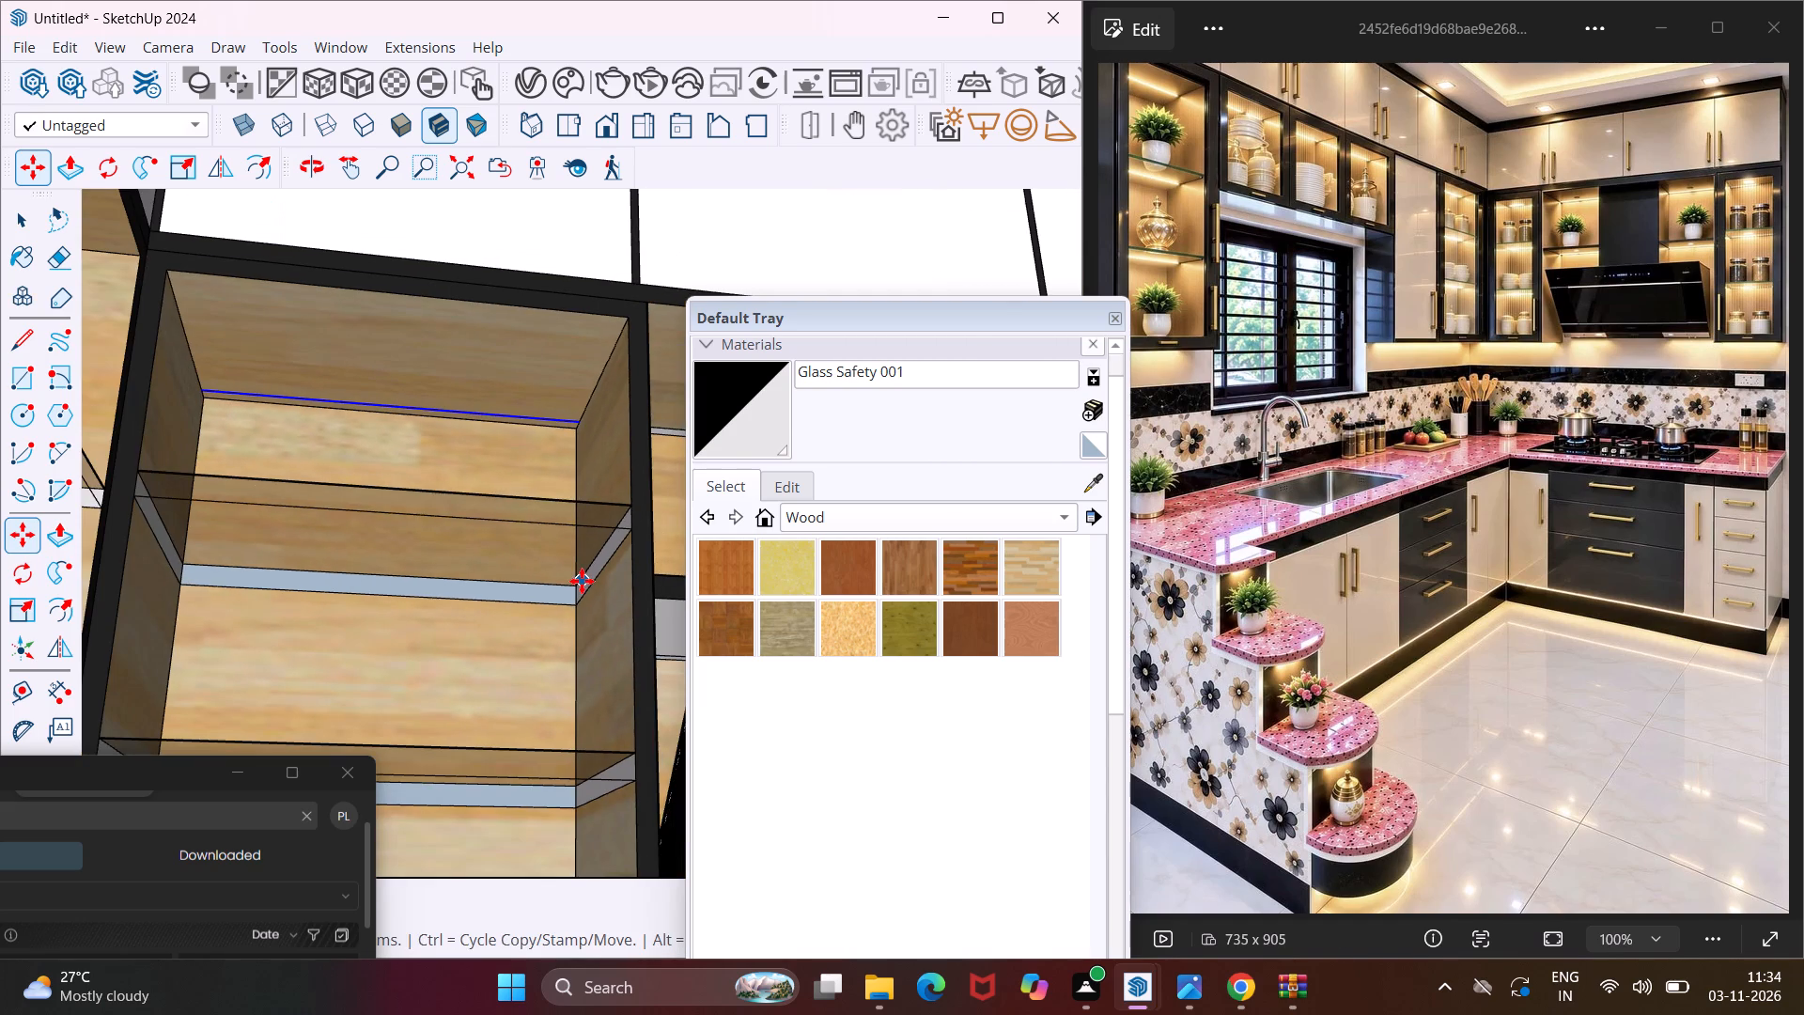
key("Escape")
key("space")
Copy the rear bottom edge of that unit's upper glass shelf 1" forward along the green axis.
scroll(557, 605, "up", 4)
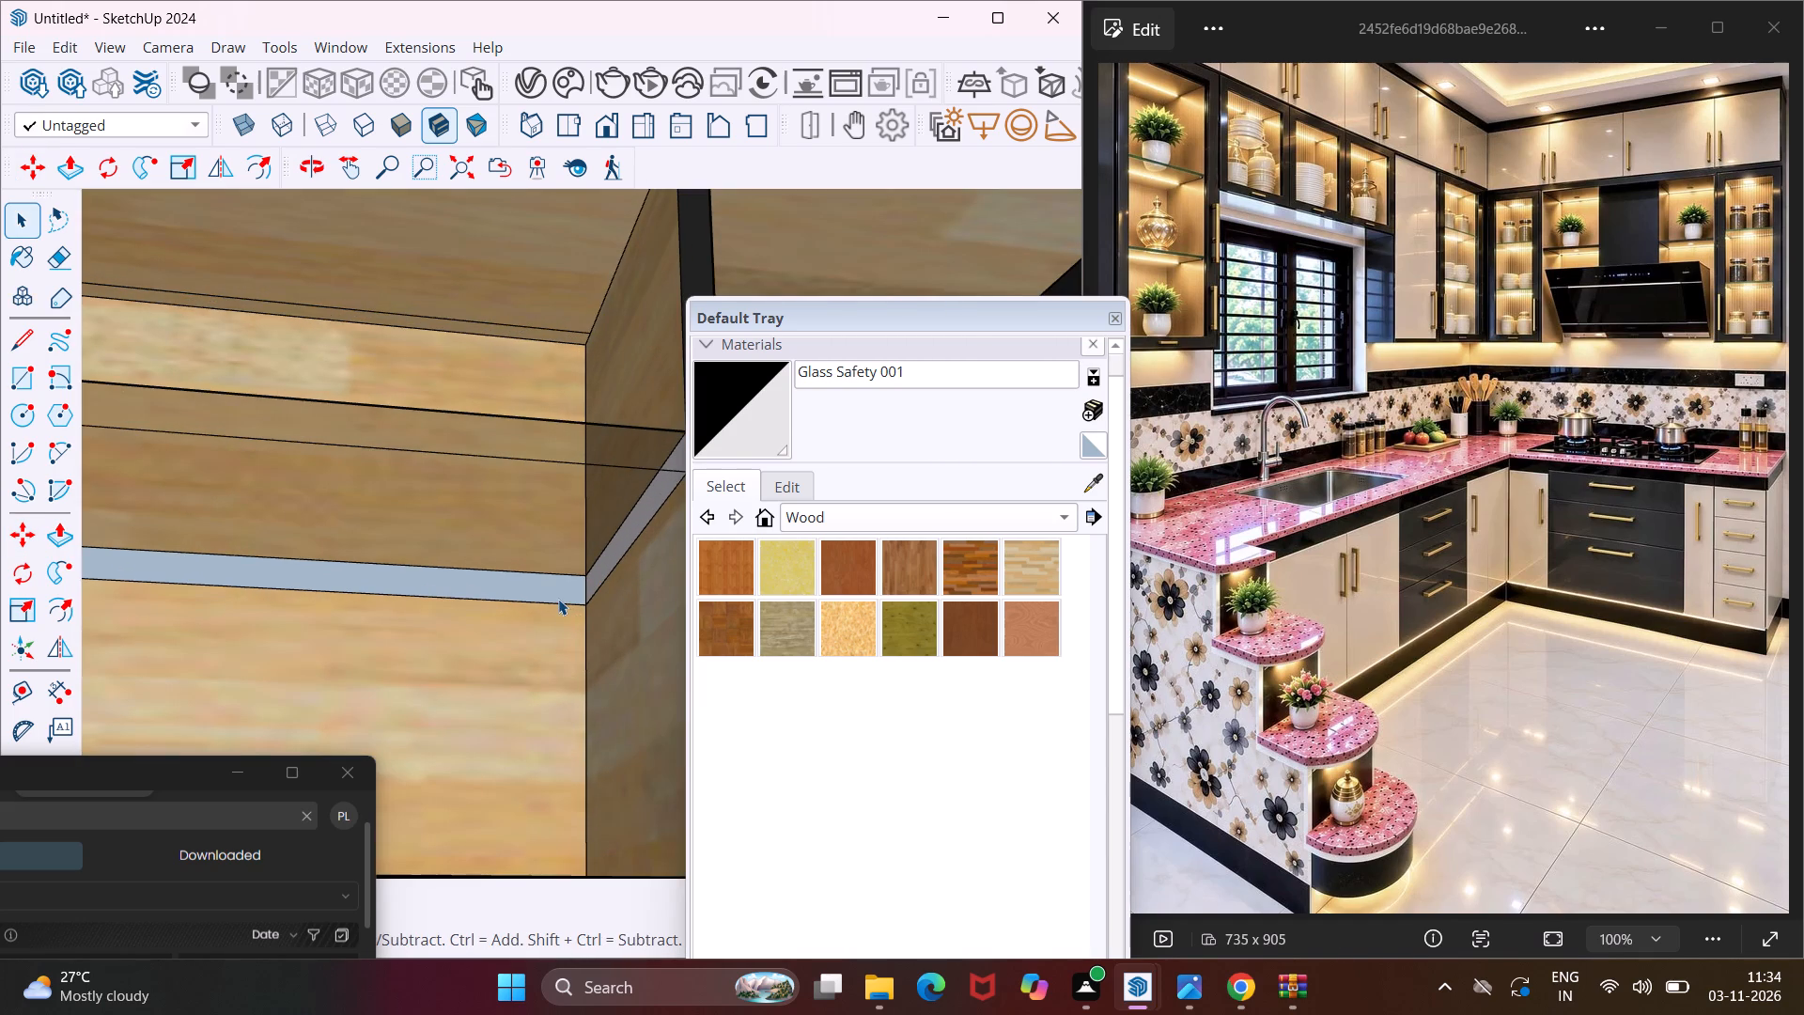
left_click(565, 603)
key("m")
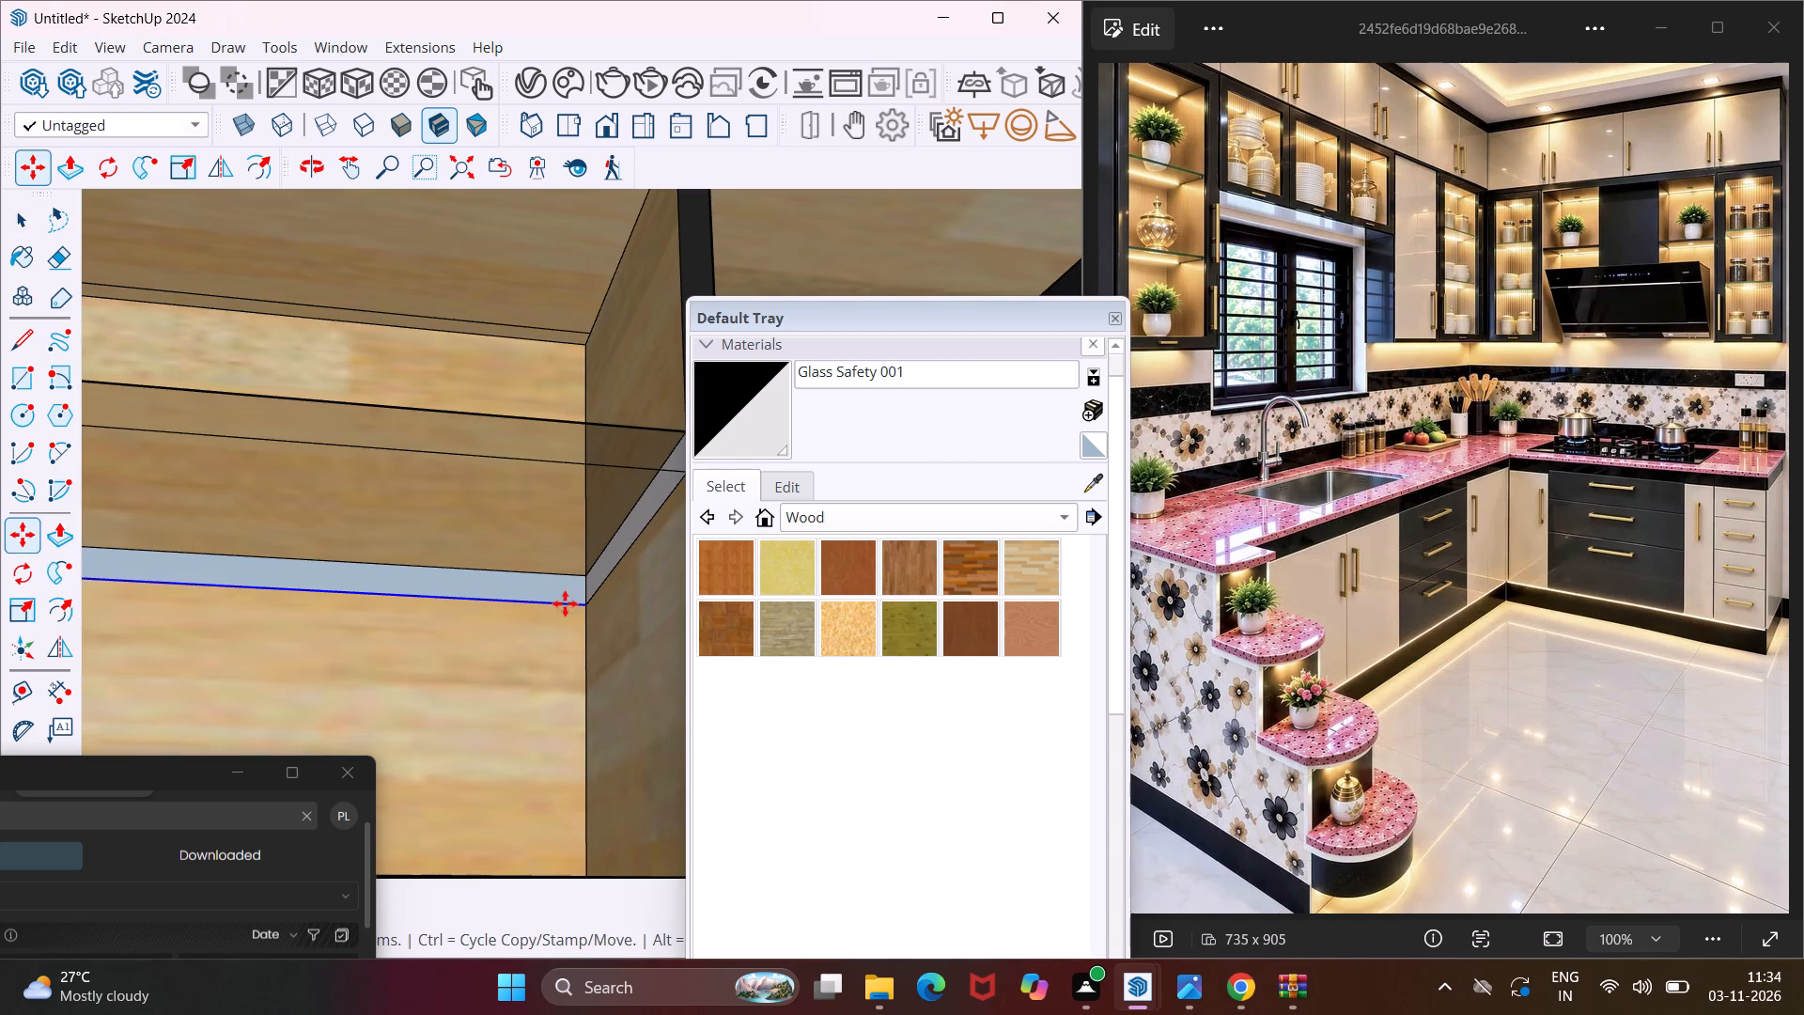
scroll(577, 604, "up", 3)
left_click(592, 606)
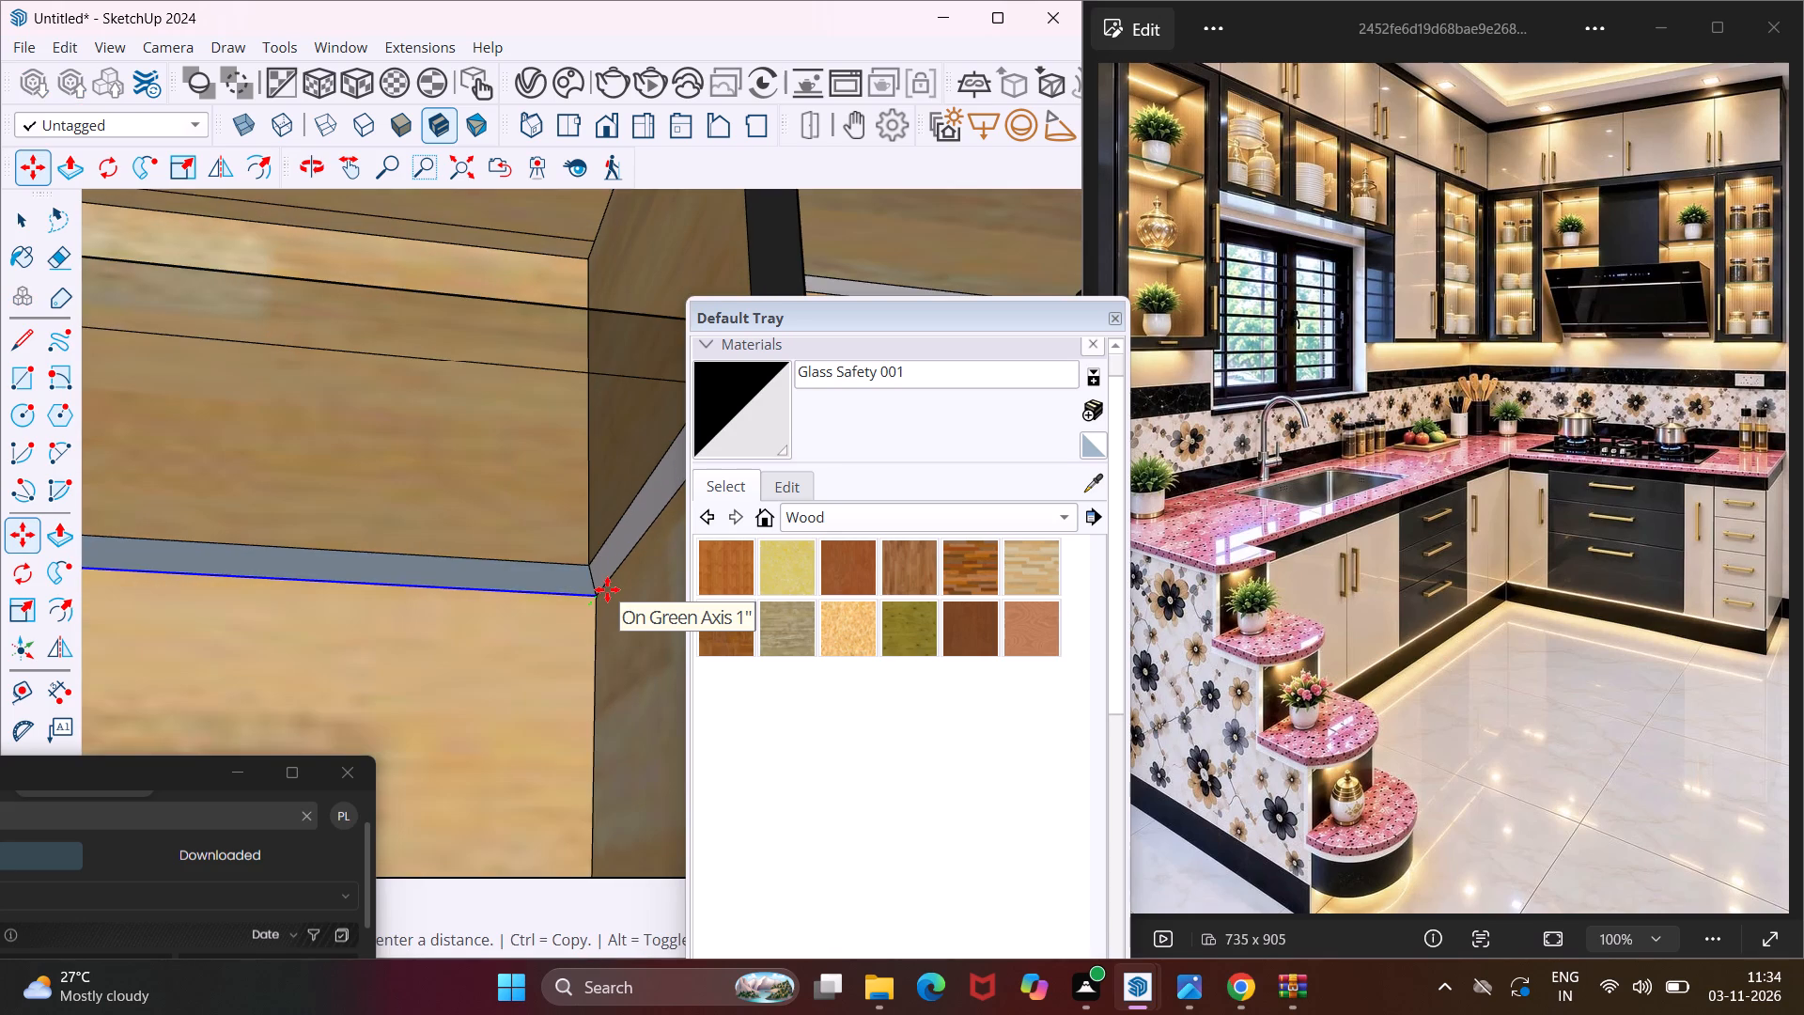
type("1\"")
key("Return")
scroll(607, 586, "down", 11)
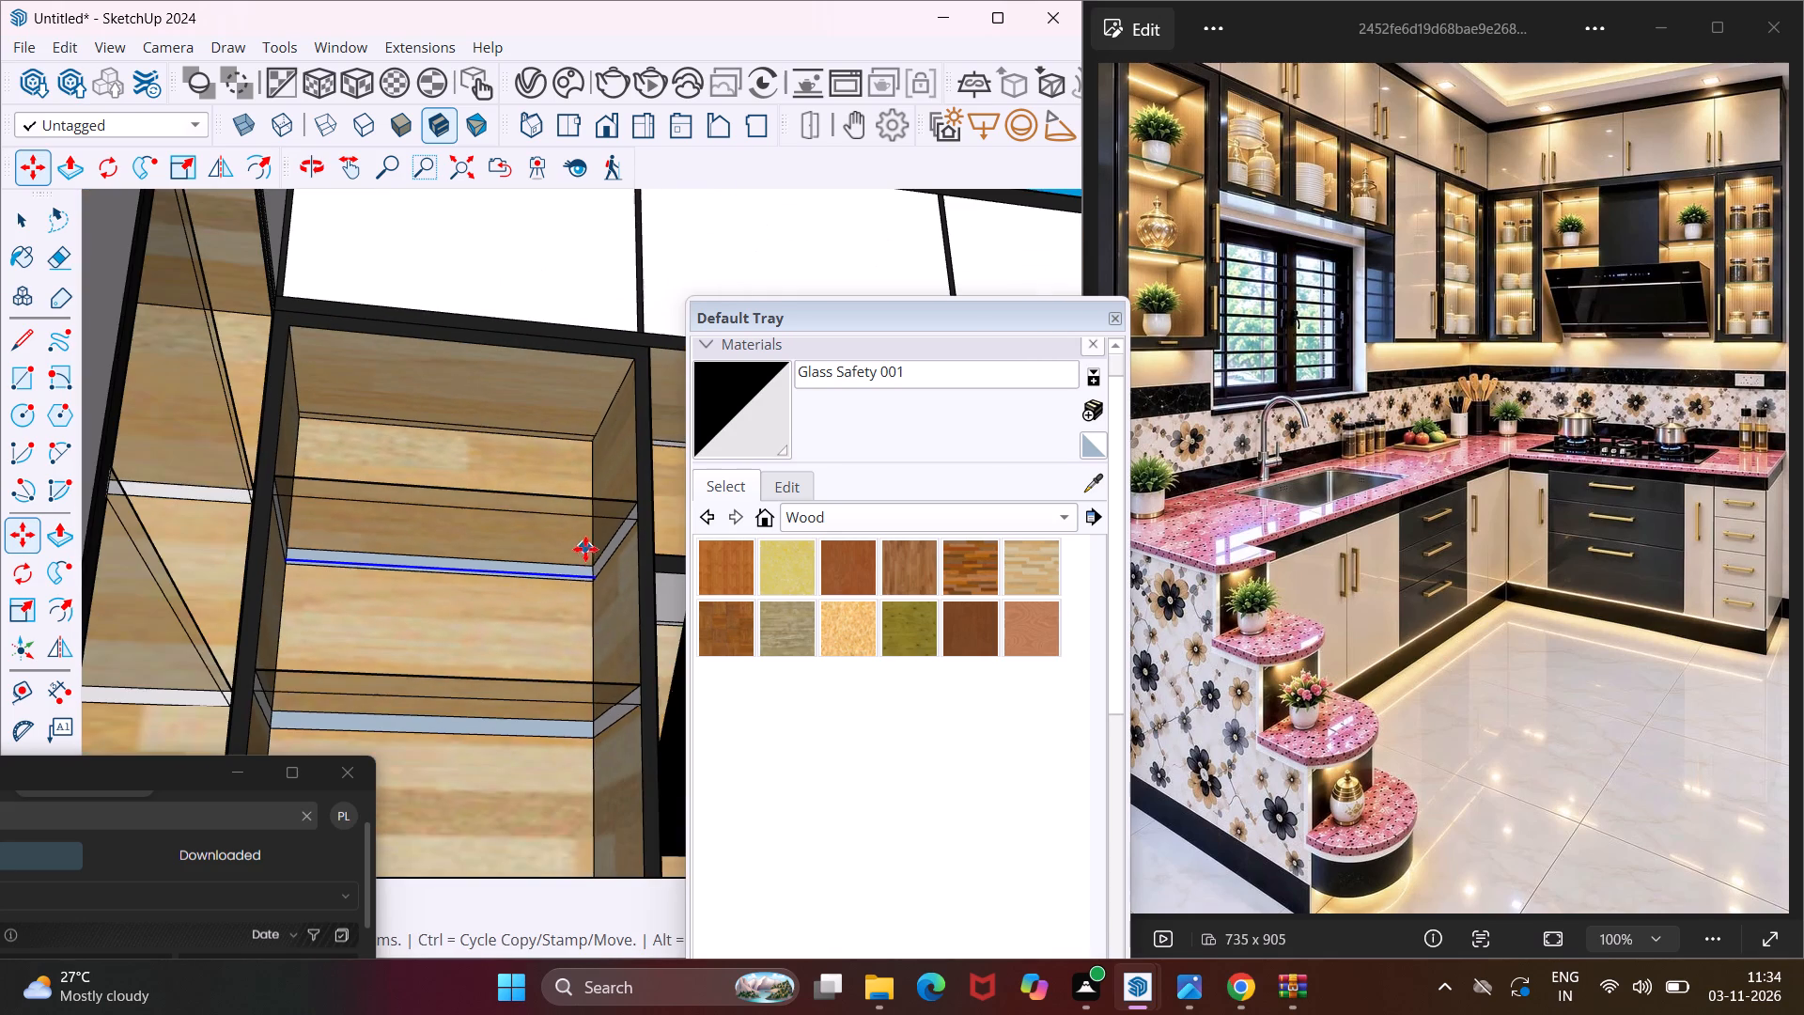
key("Escape")
key("space")
Copy the rear bottom edge of that unit's lower glass shelf 1" forward along the green axis.
scroll(565, 766, "up", 7)
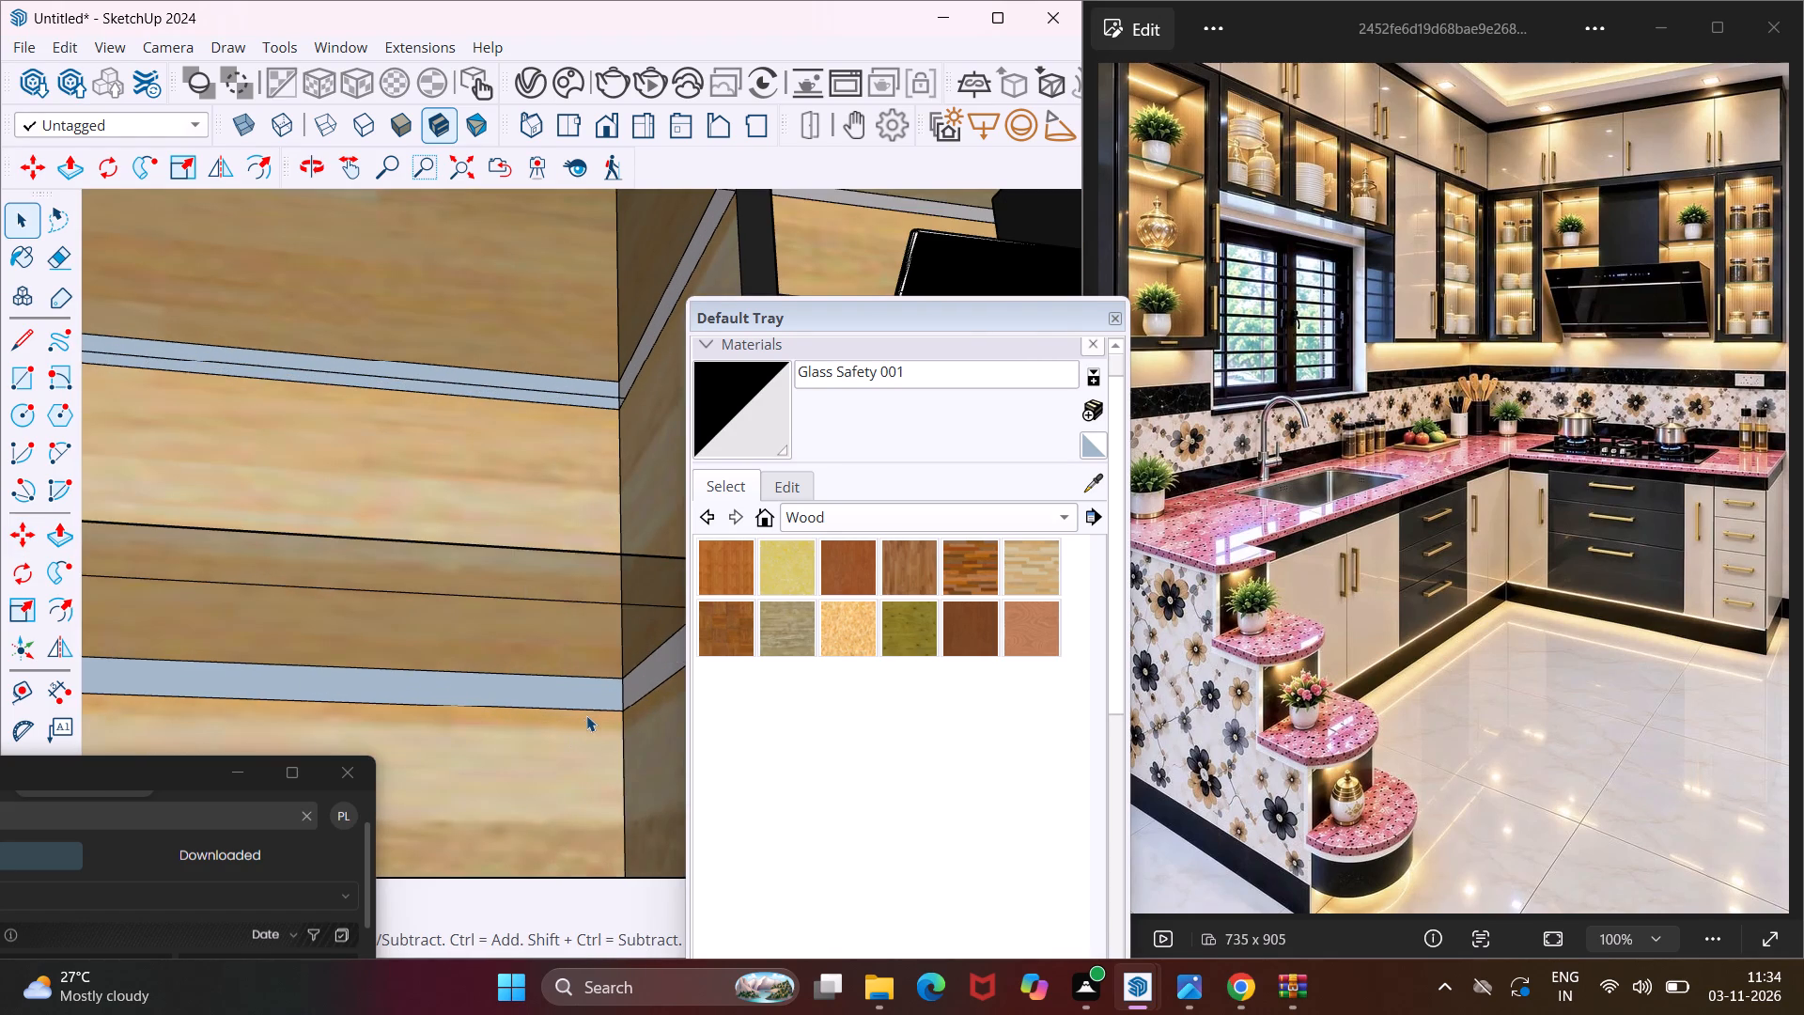
left_click(588, 712)
key("m")
scroll(600, 715, "up", 3)
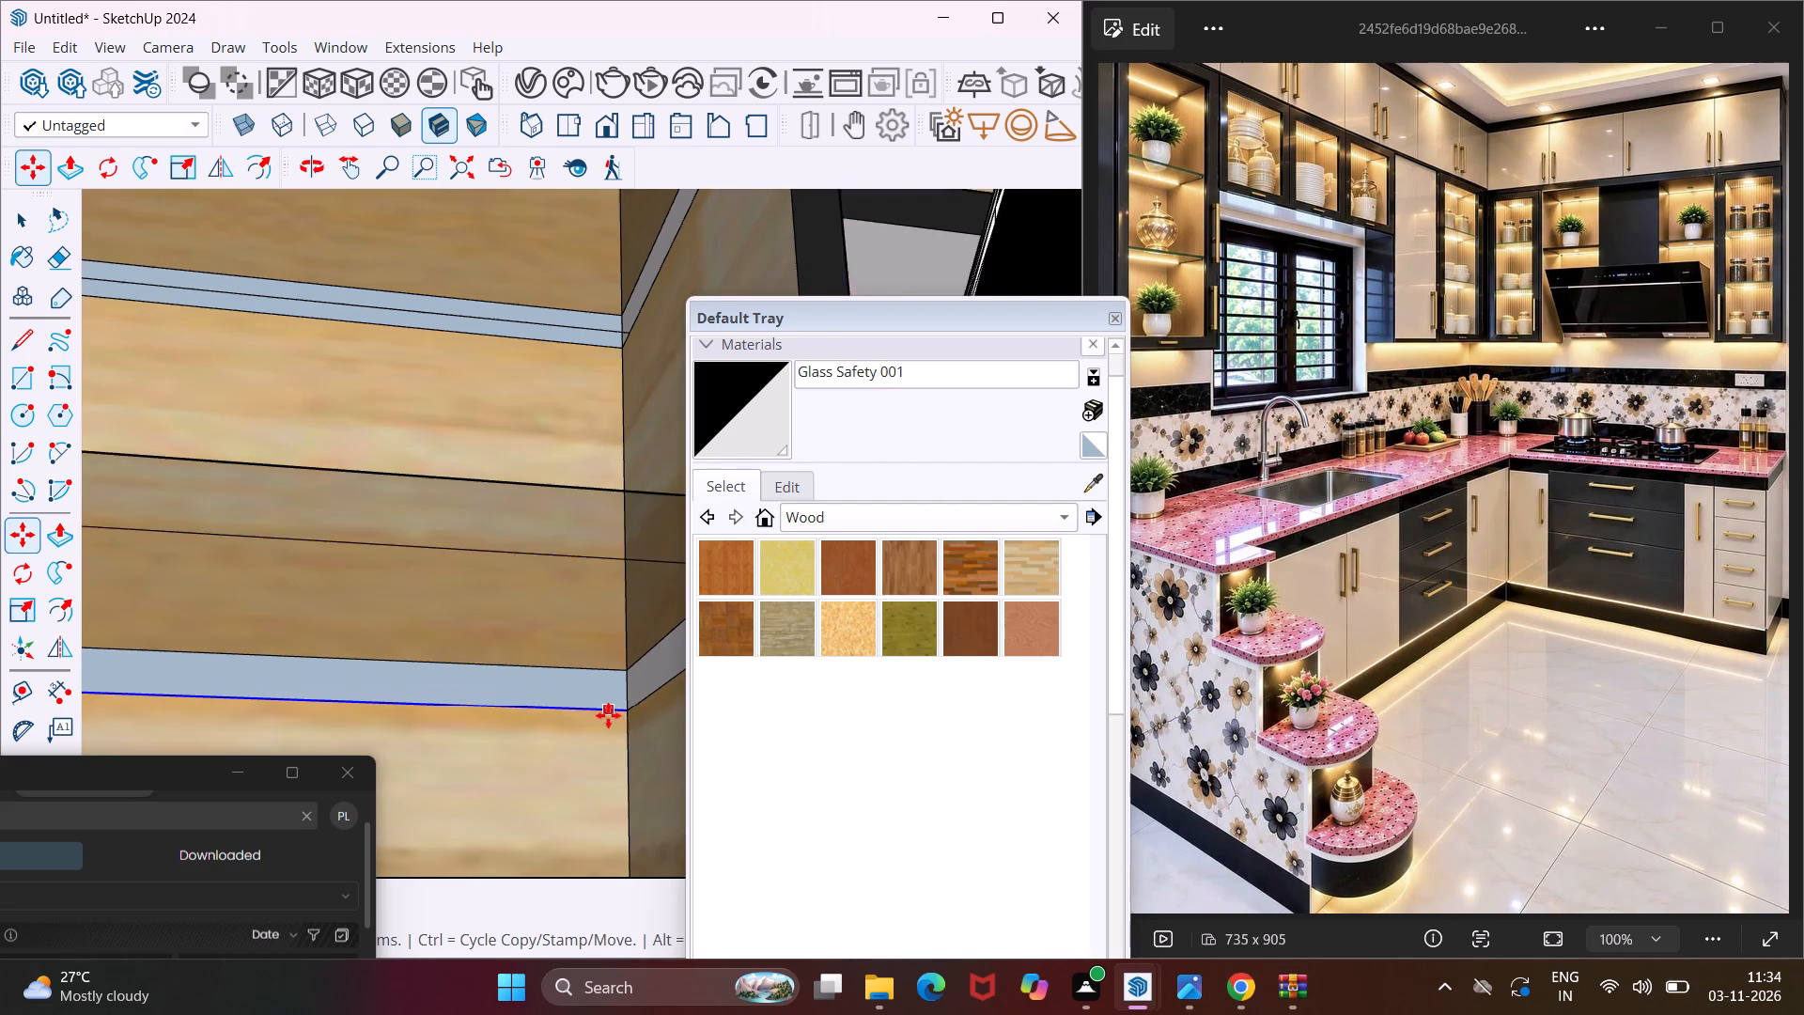
left_click(632, 714)
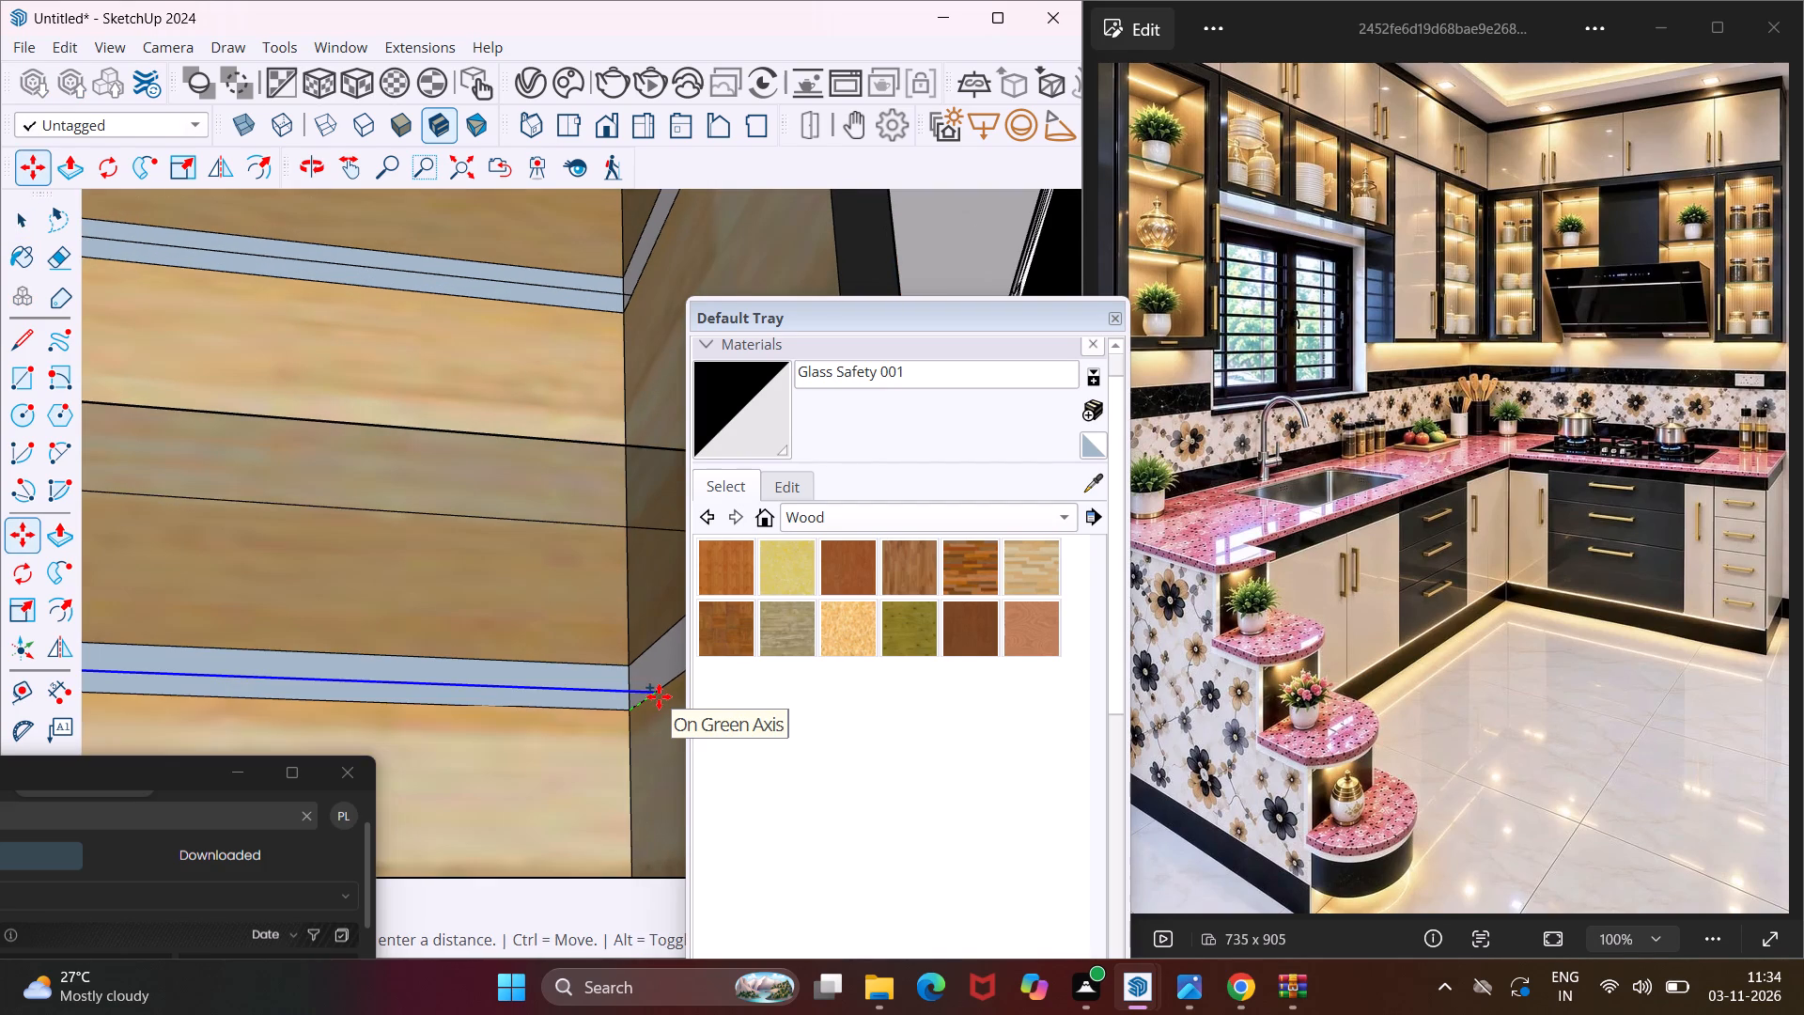
type("1\"")
key("Return")
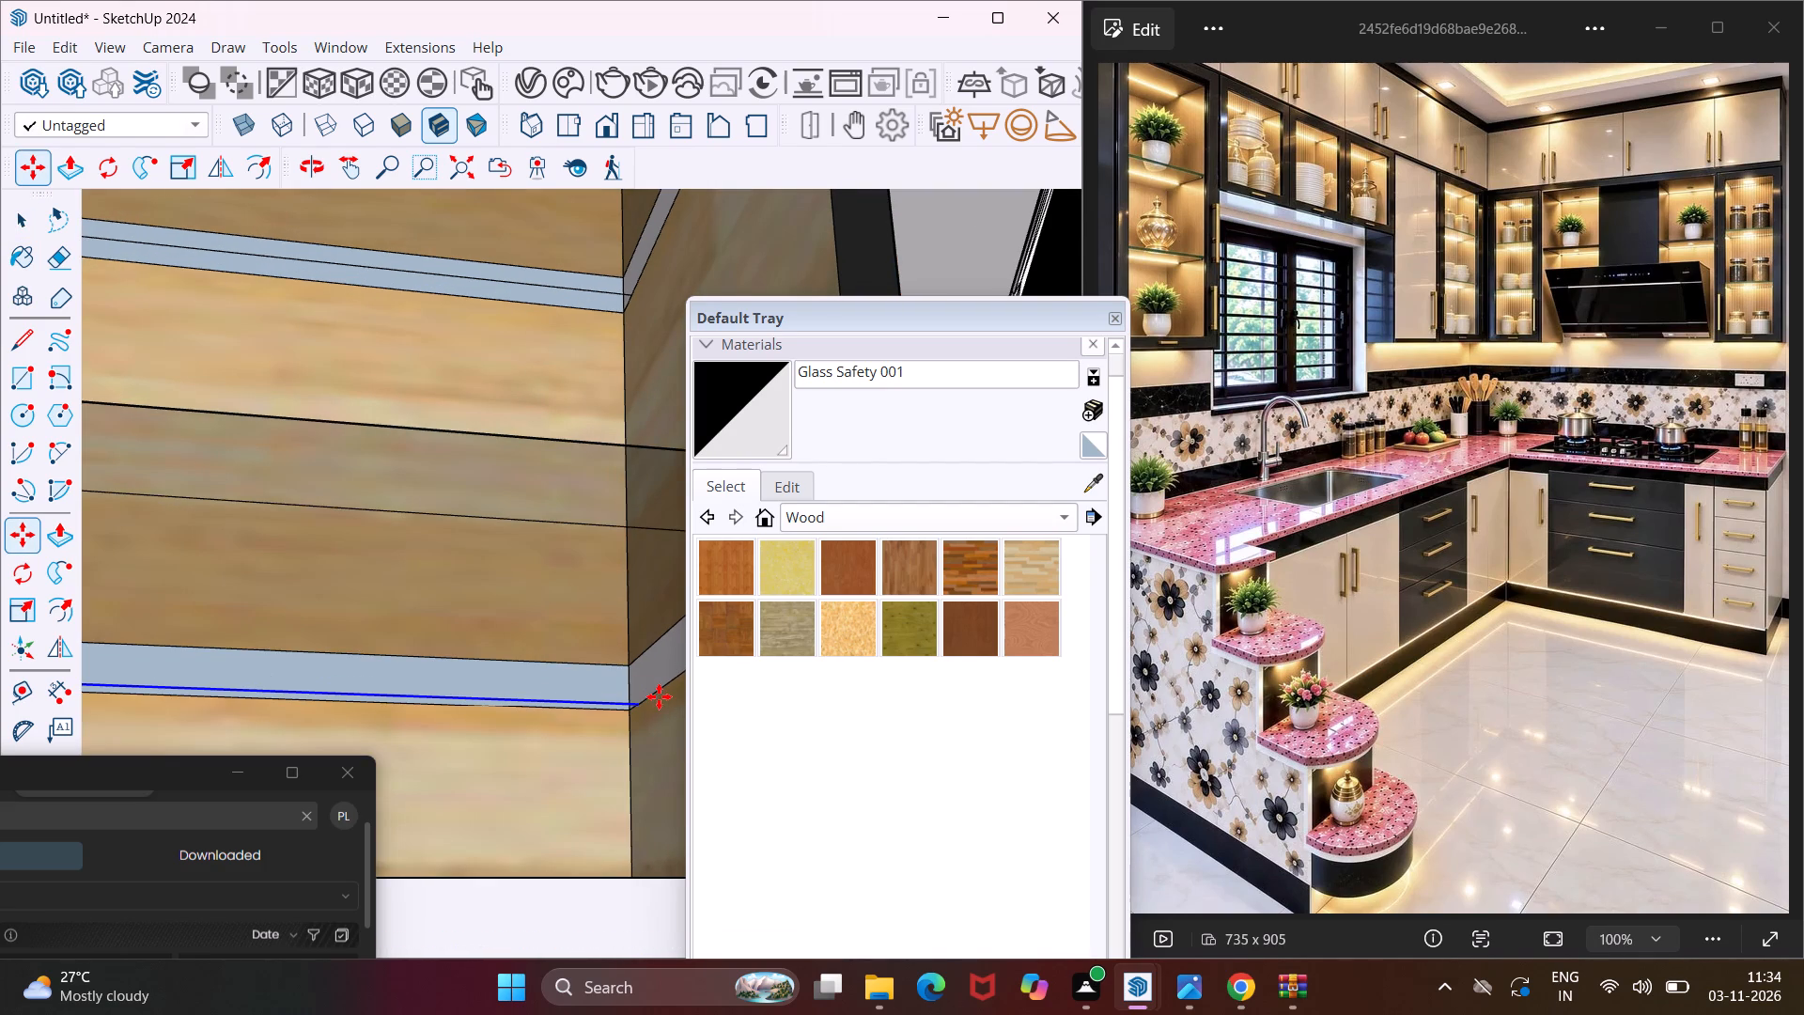
middle_click_drag(659, 696, 727, 605)
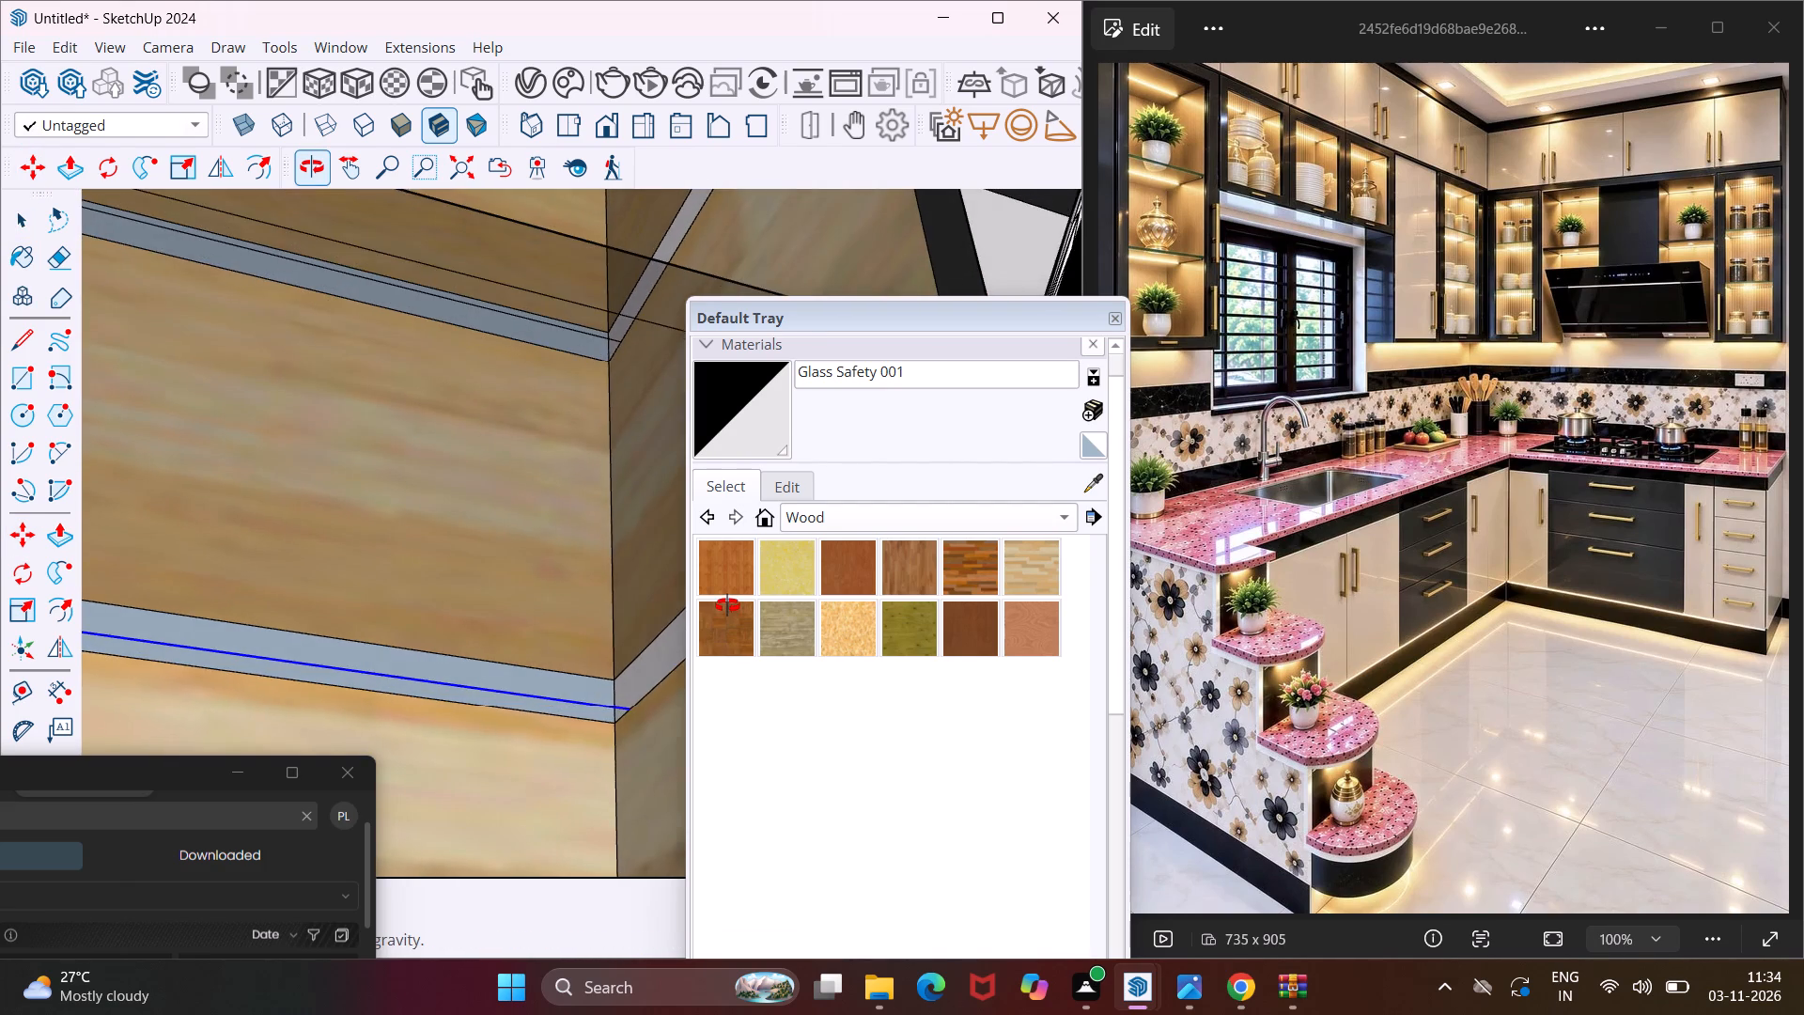
middle_click_drag(727, 605, 463, 784)
scroll(540, 627, "down", 12)
scroll(575, 531, "down", 2)
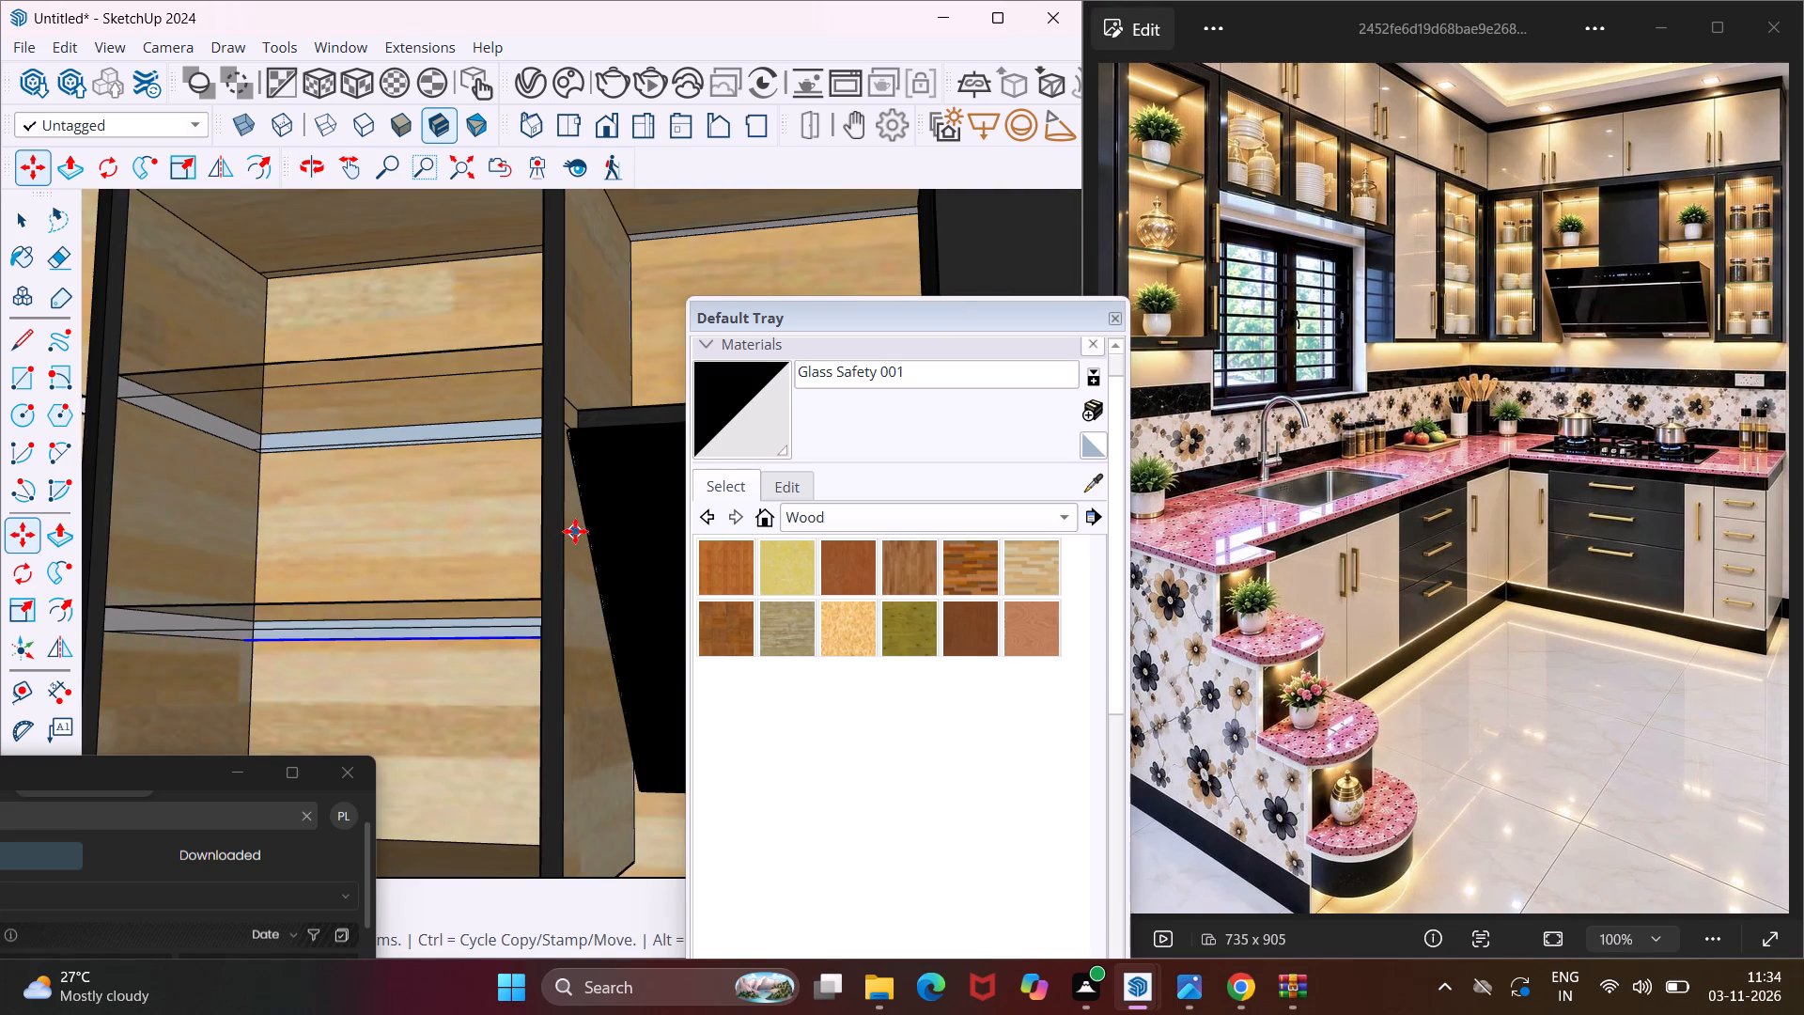
scroll(575, 531, "down", 15)
key("Escape")
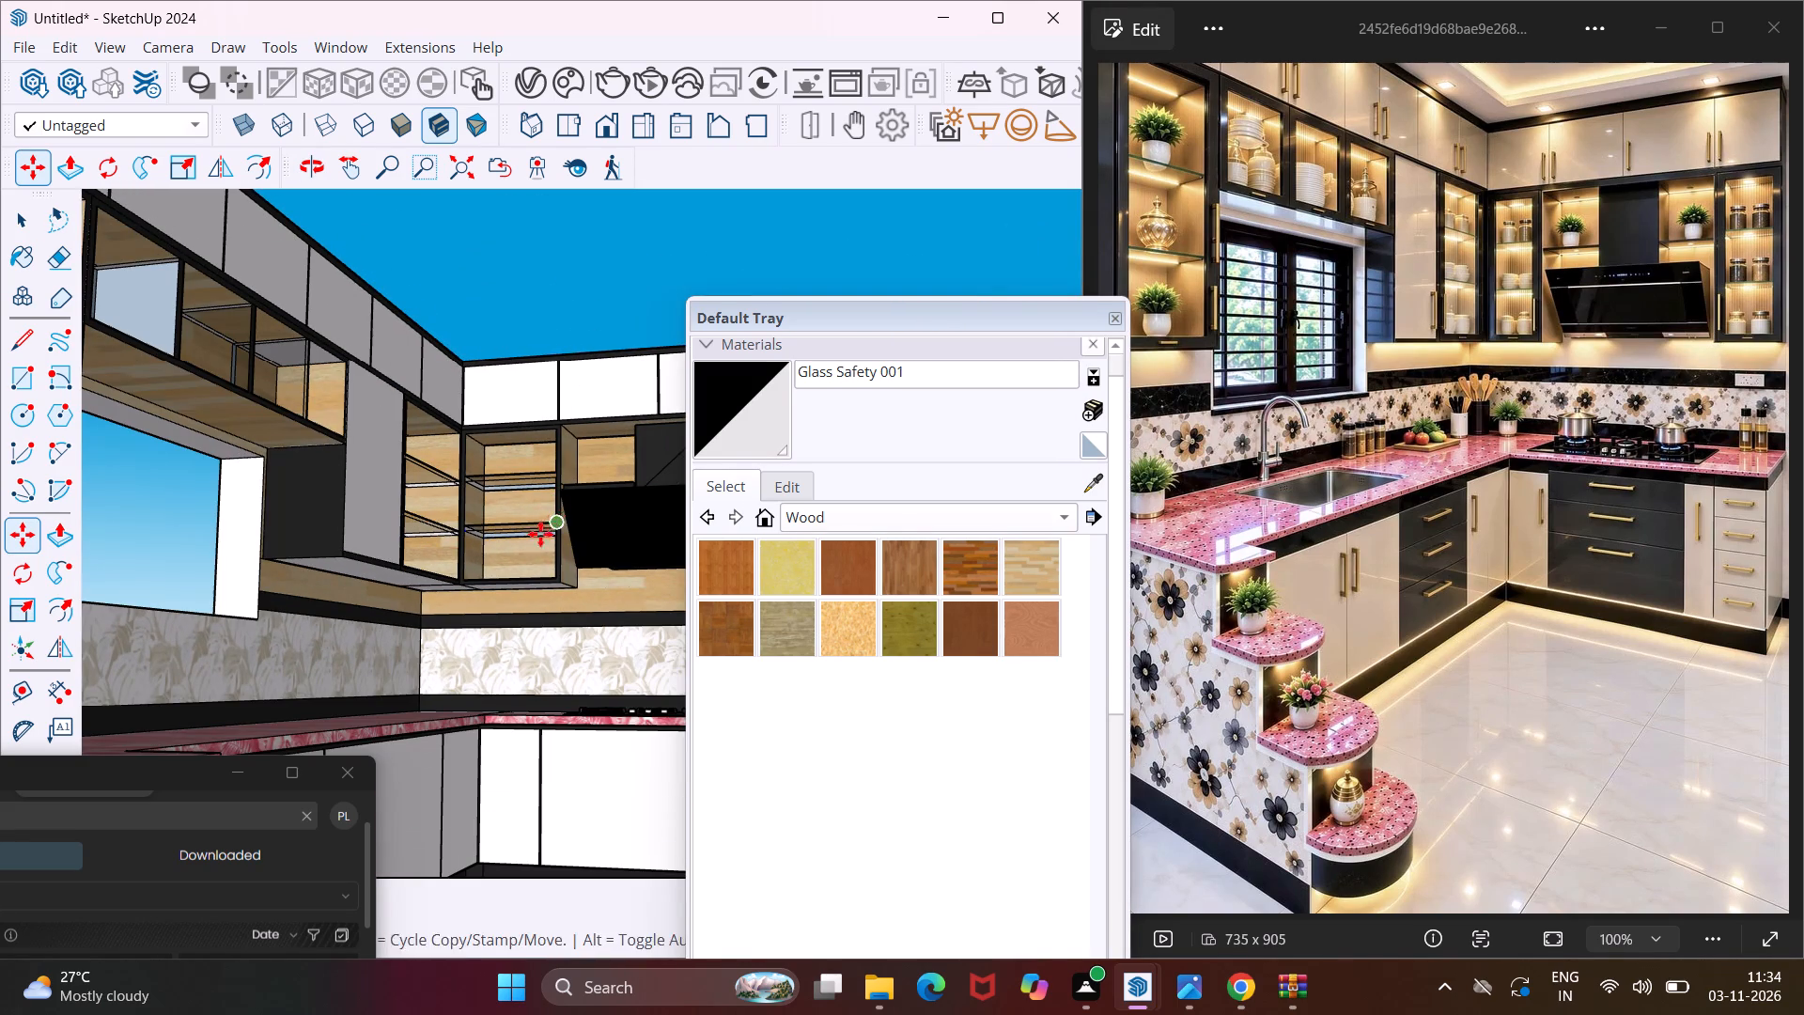
key("space")
Erase the two seam lines crossing the wall-cabinet underside at the inner corner.
scroll(424, 601, "up", 14)
middle_click_drag(484, 602, 503, 502)
key("e")
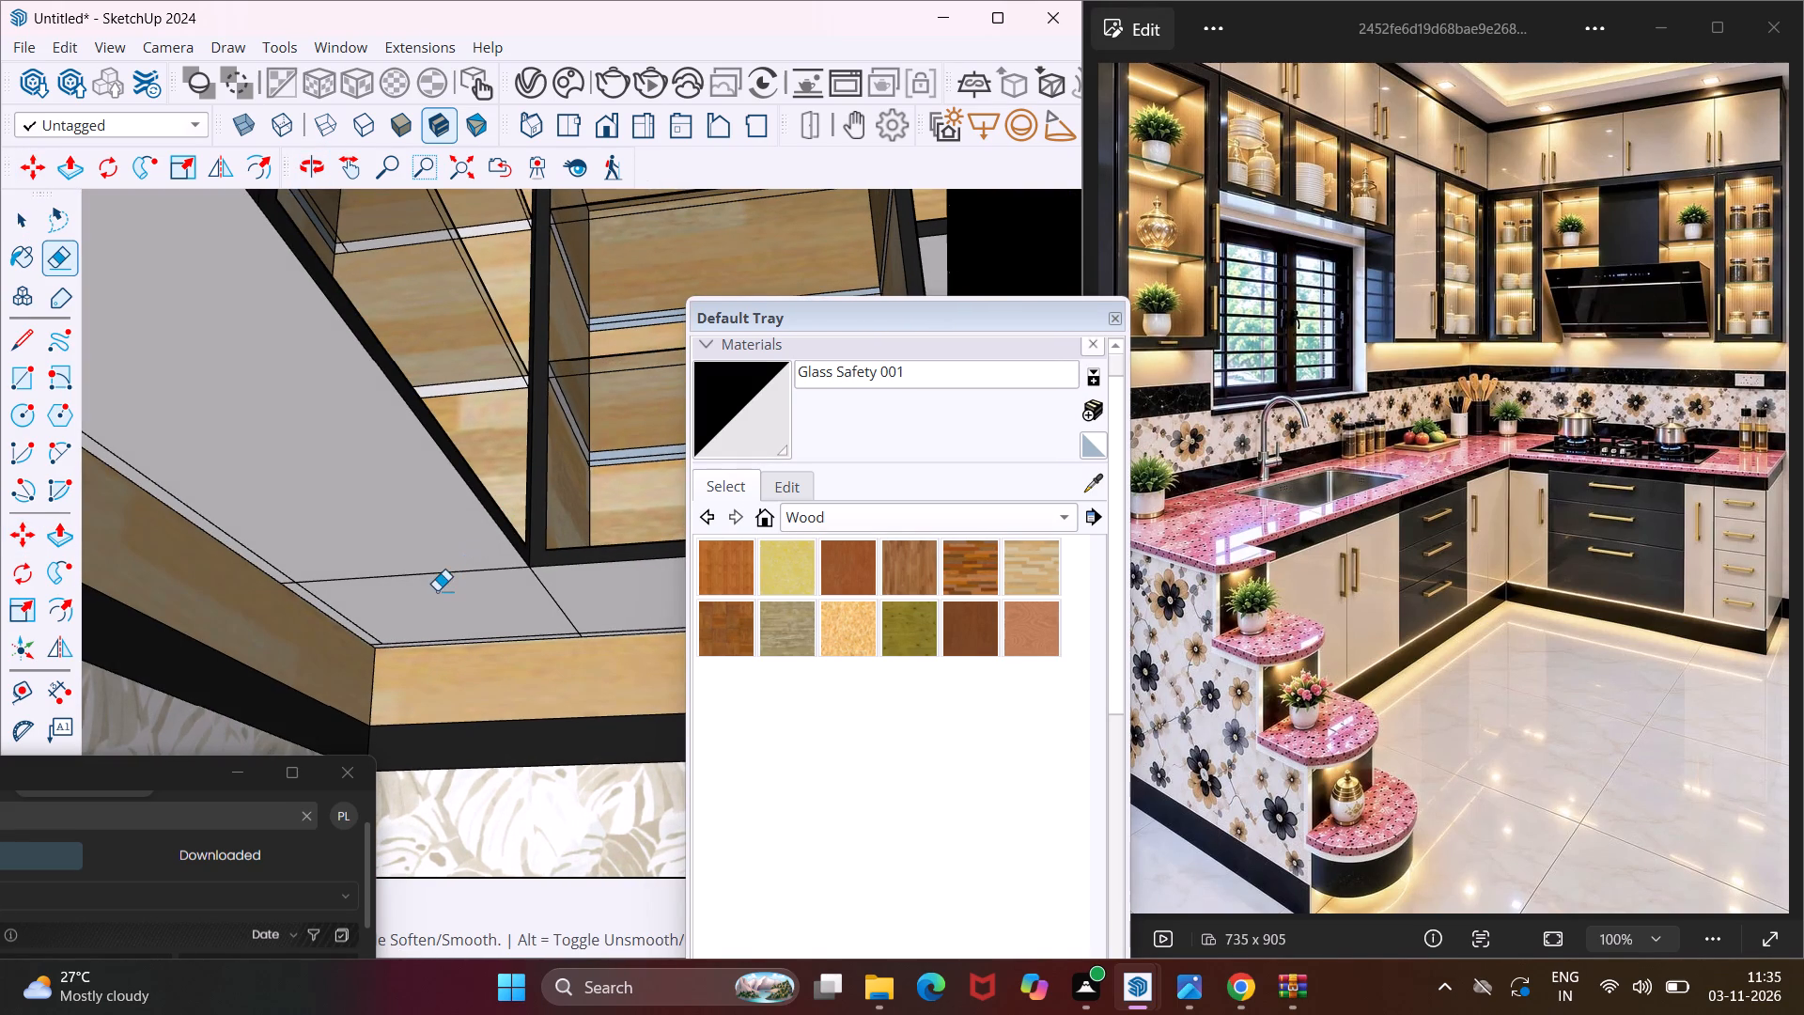
left_click(426, 578)
left_click(547, 603)
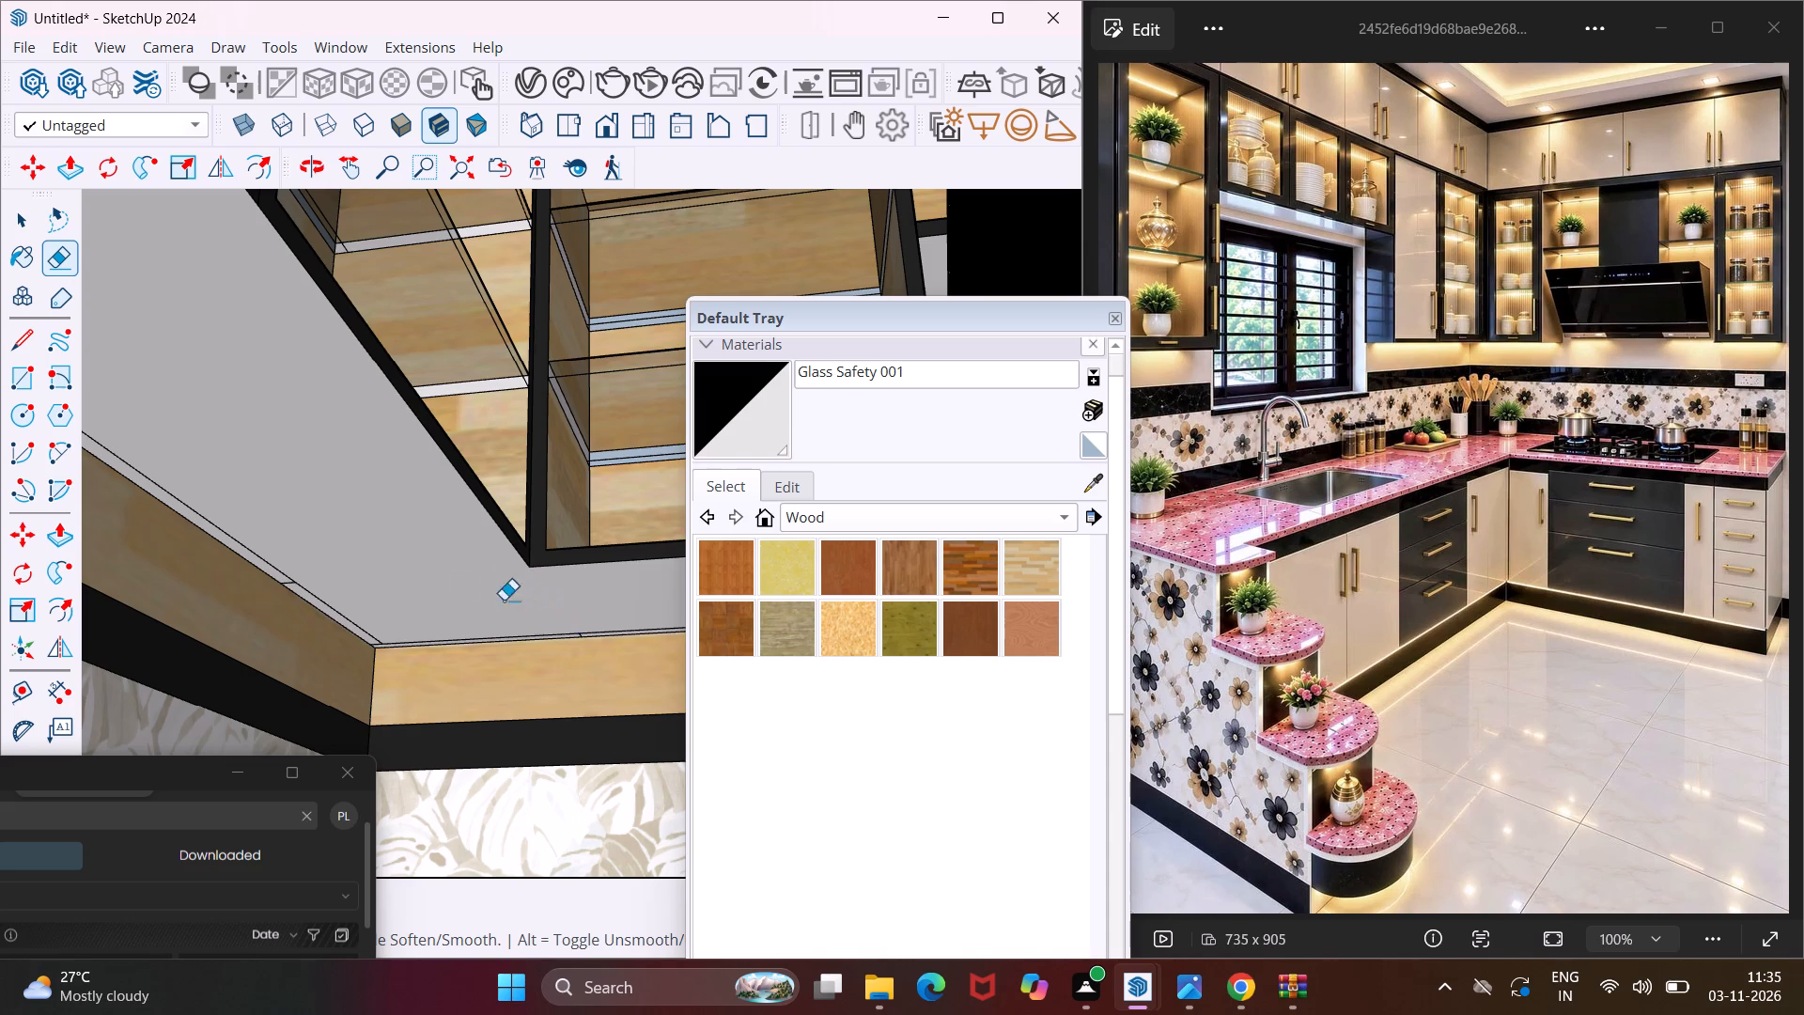
Erase the short leftover line stubs inside the narrow rear strip of the corner underside, including the one at the corner itself.
scroll(254, 591, "up", 10)
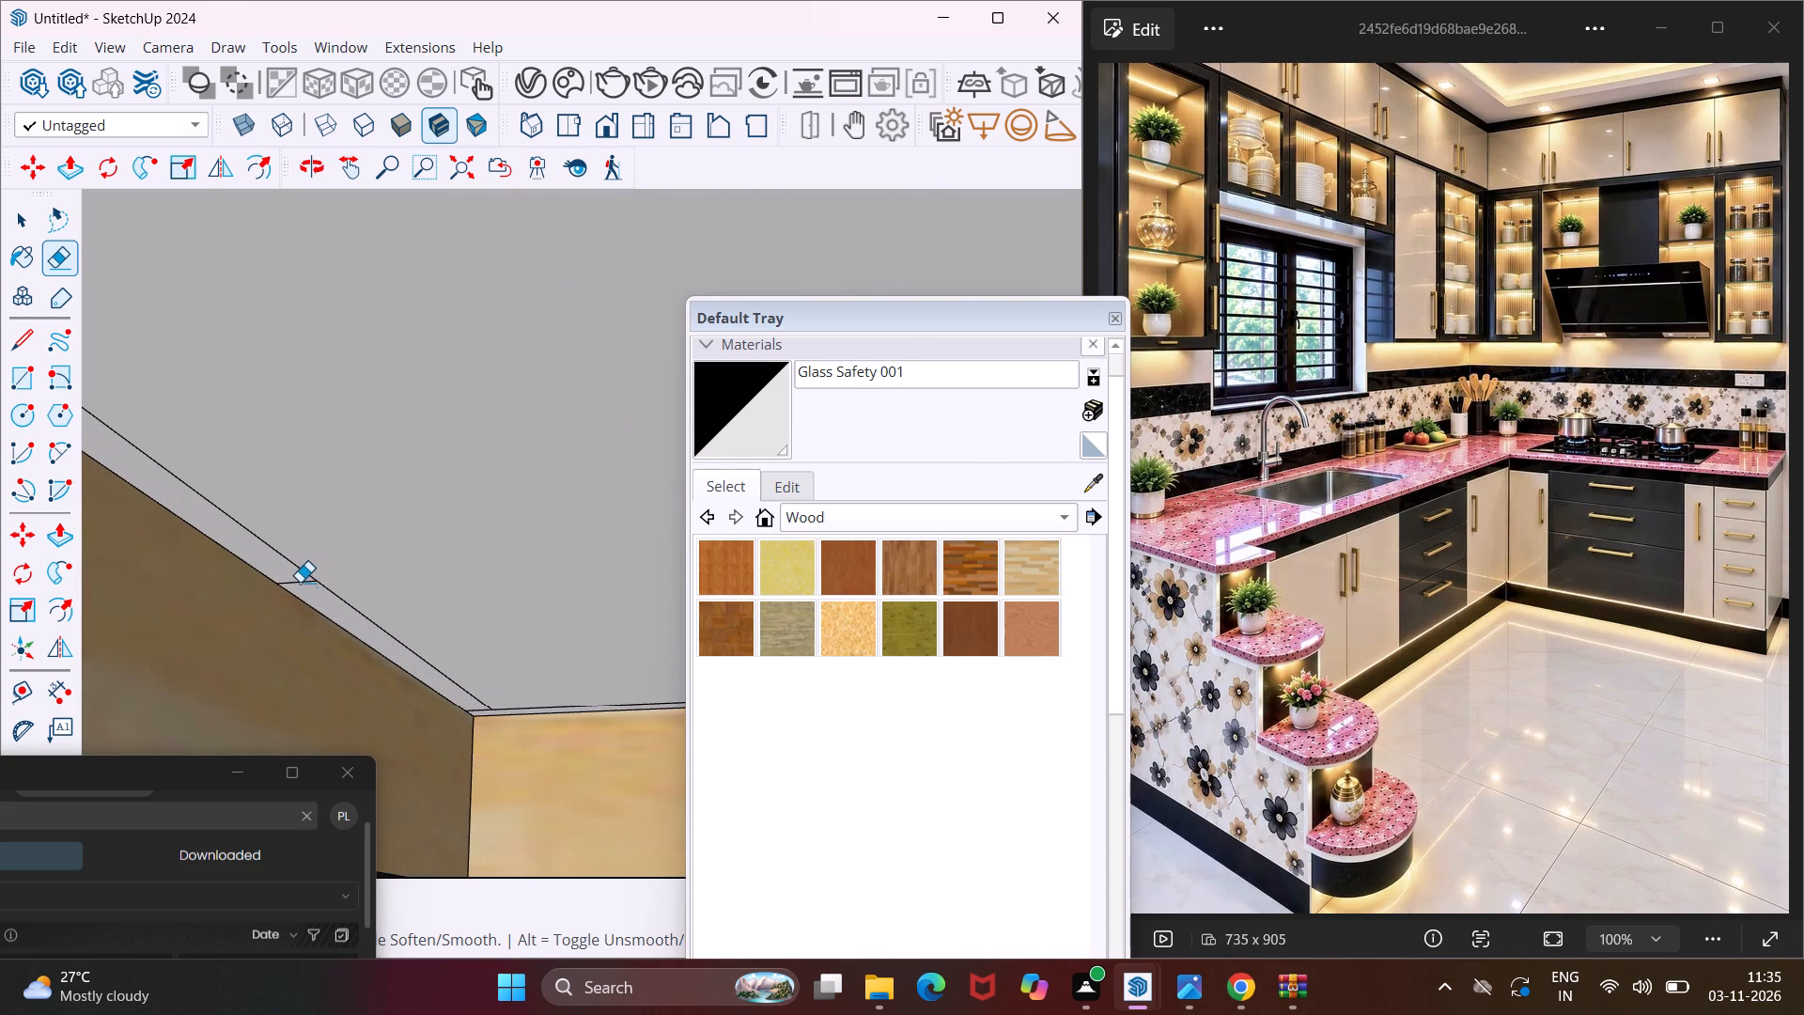
left_click(299, 581)
scroll(276, 576, "down", 13)
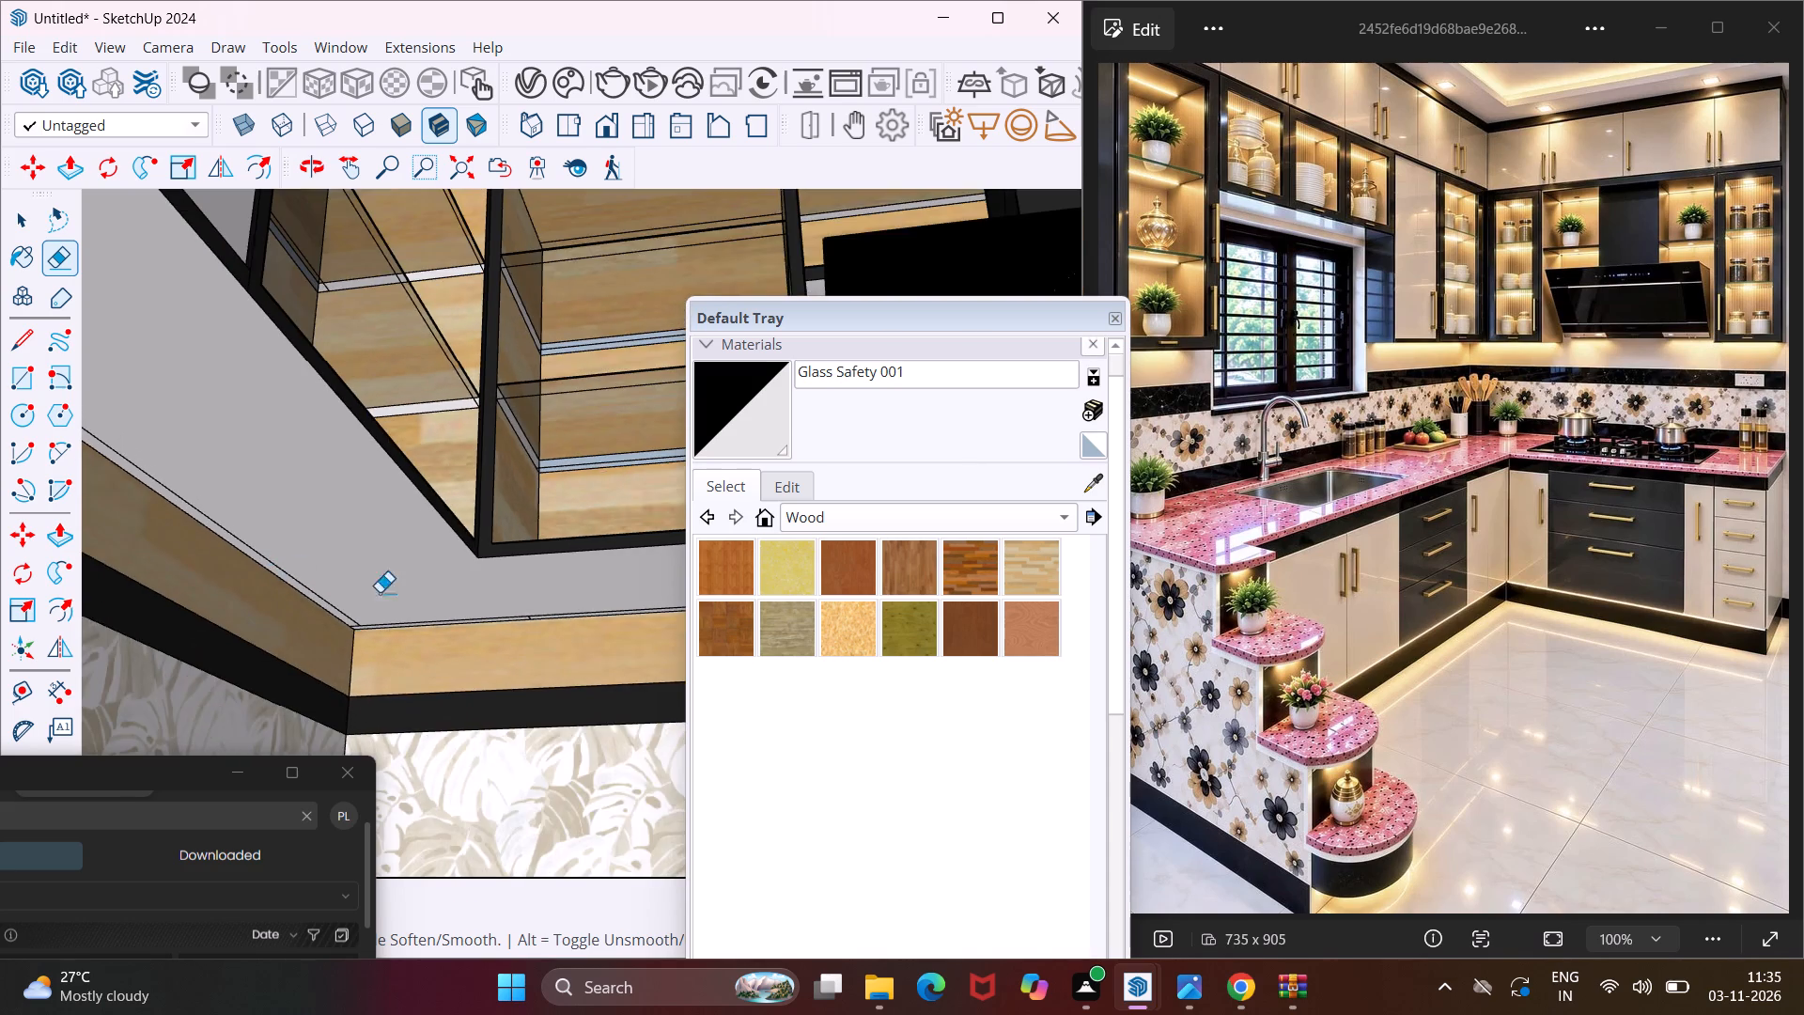
scroll(528, 638, "up", 16)
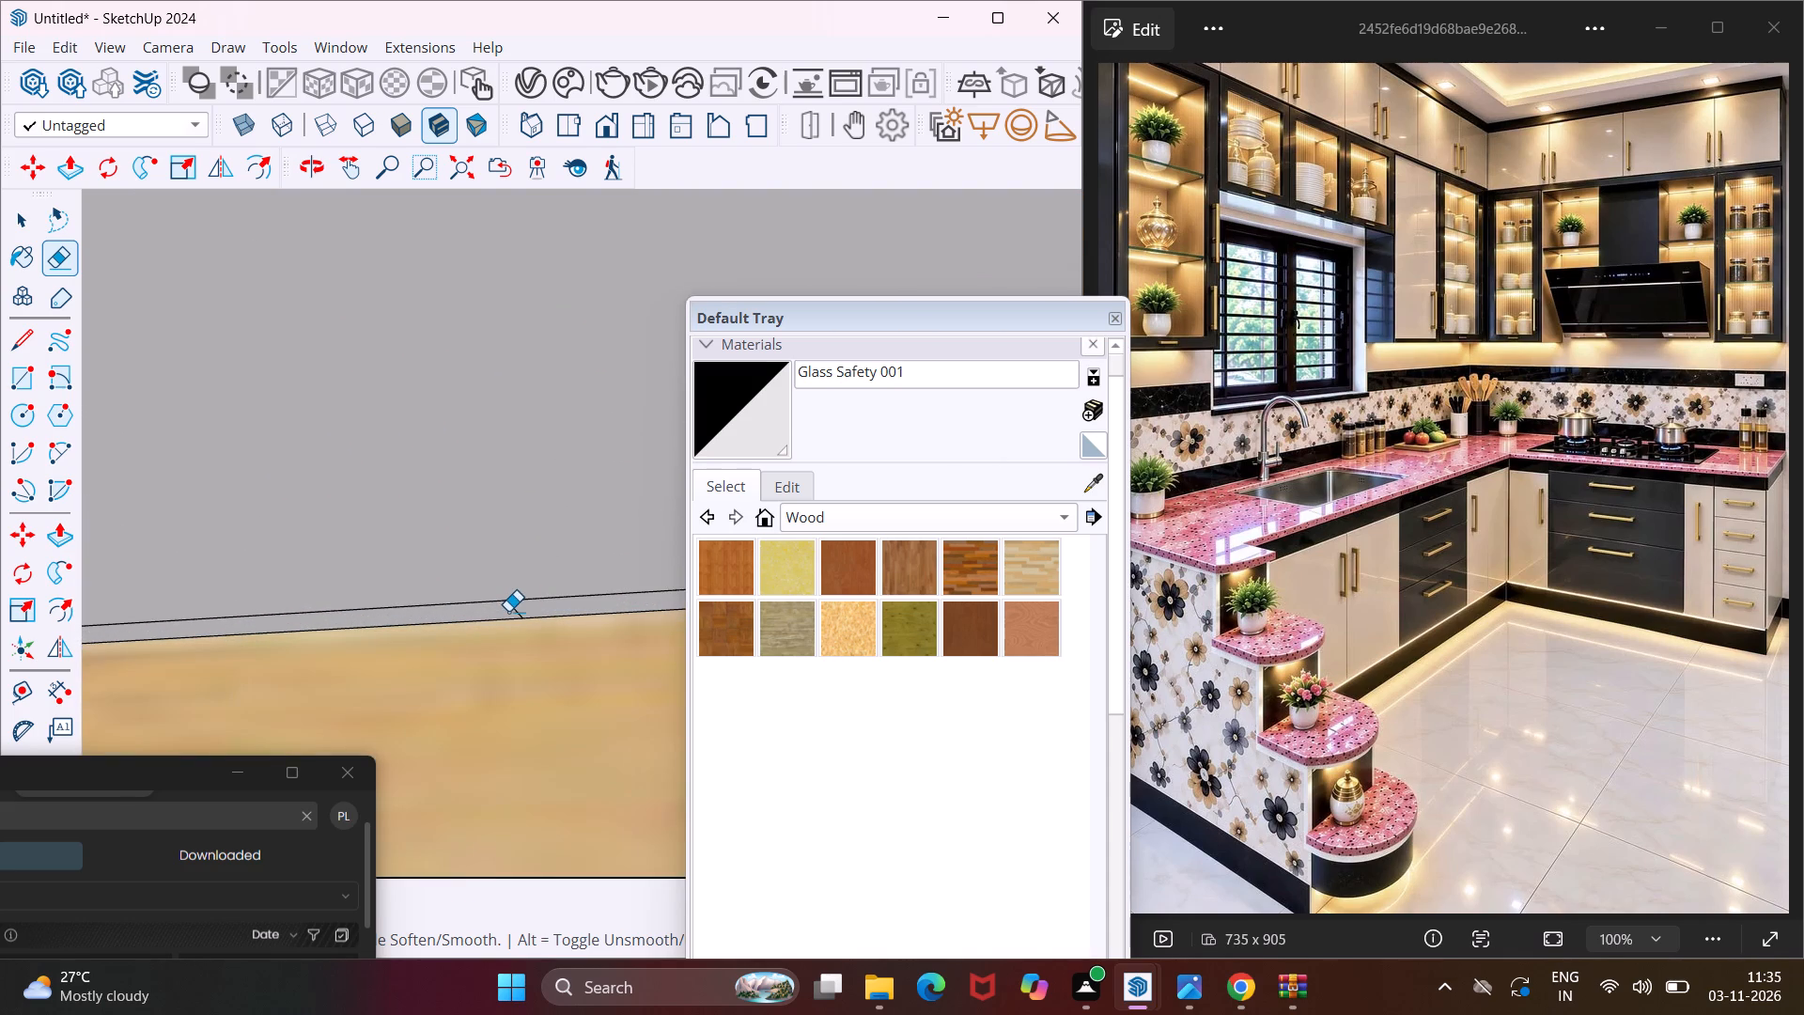
left_click(516, 611)
scroll(516, 611, "down", 11)
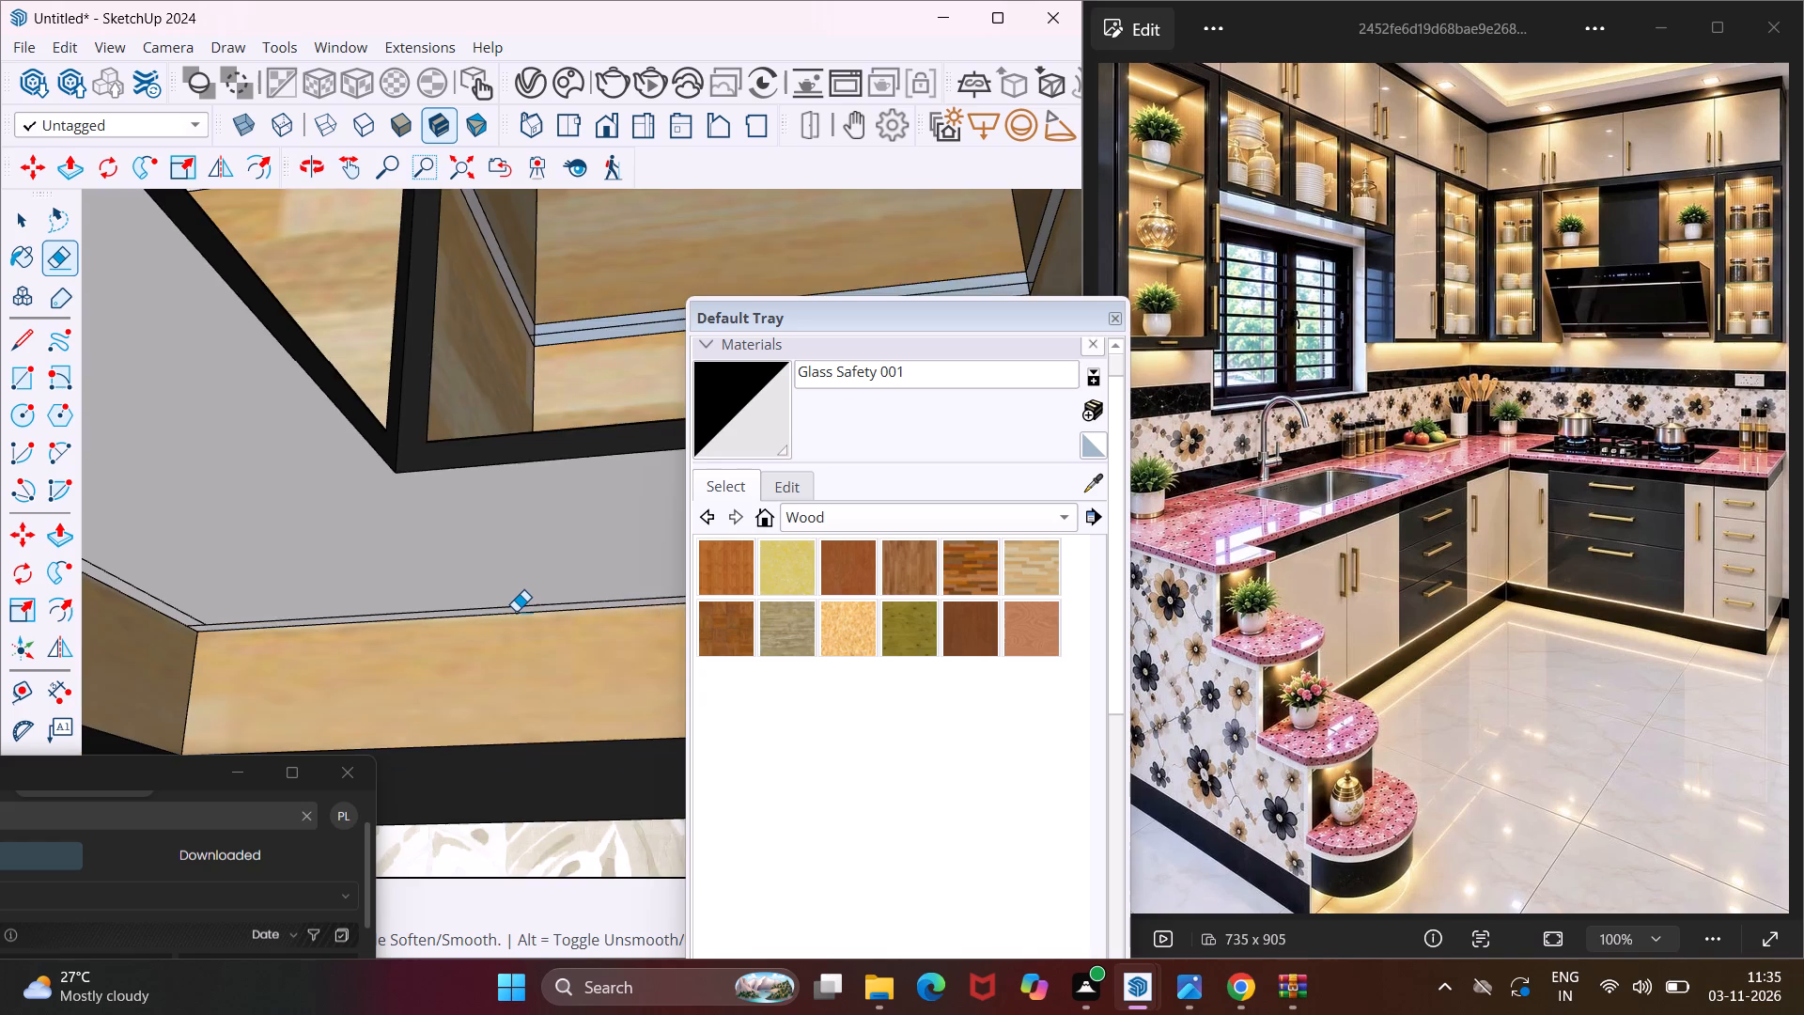
scroll(515, 611, "down", 1)
scroll(216, 612, "up", 13)
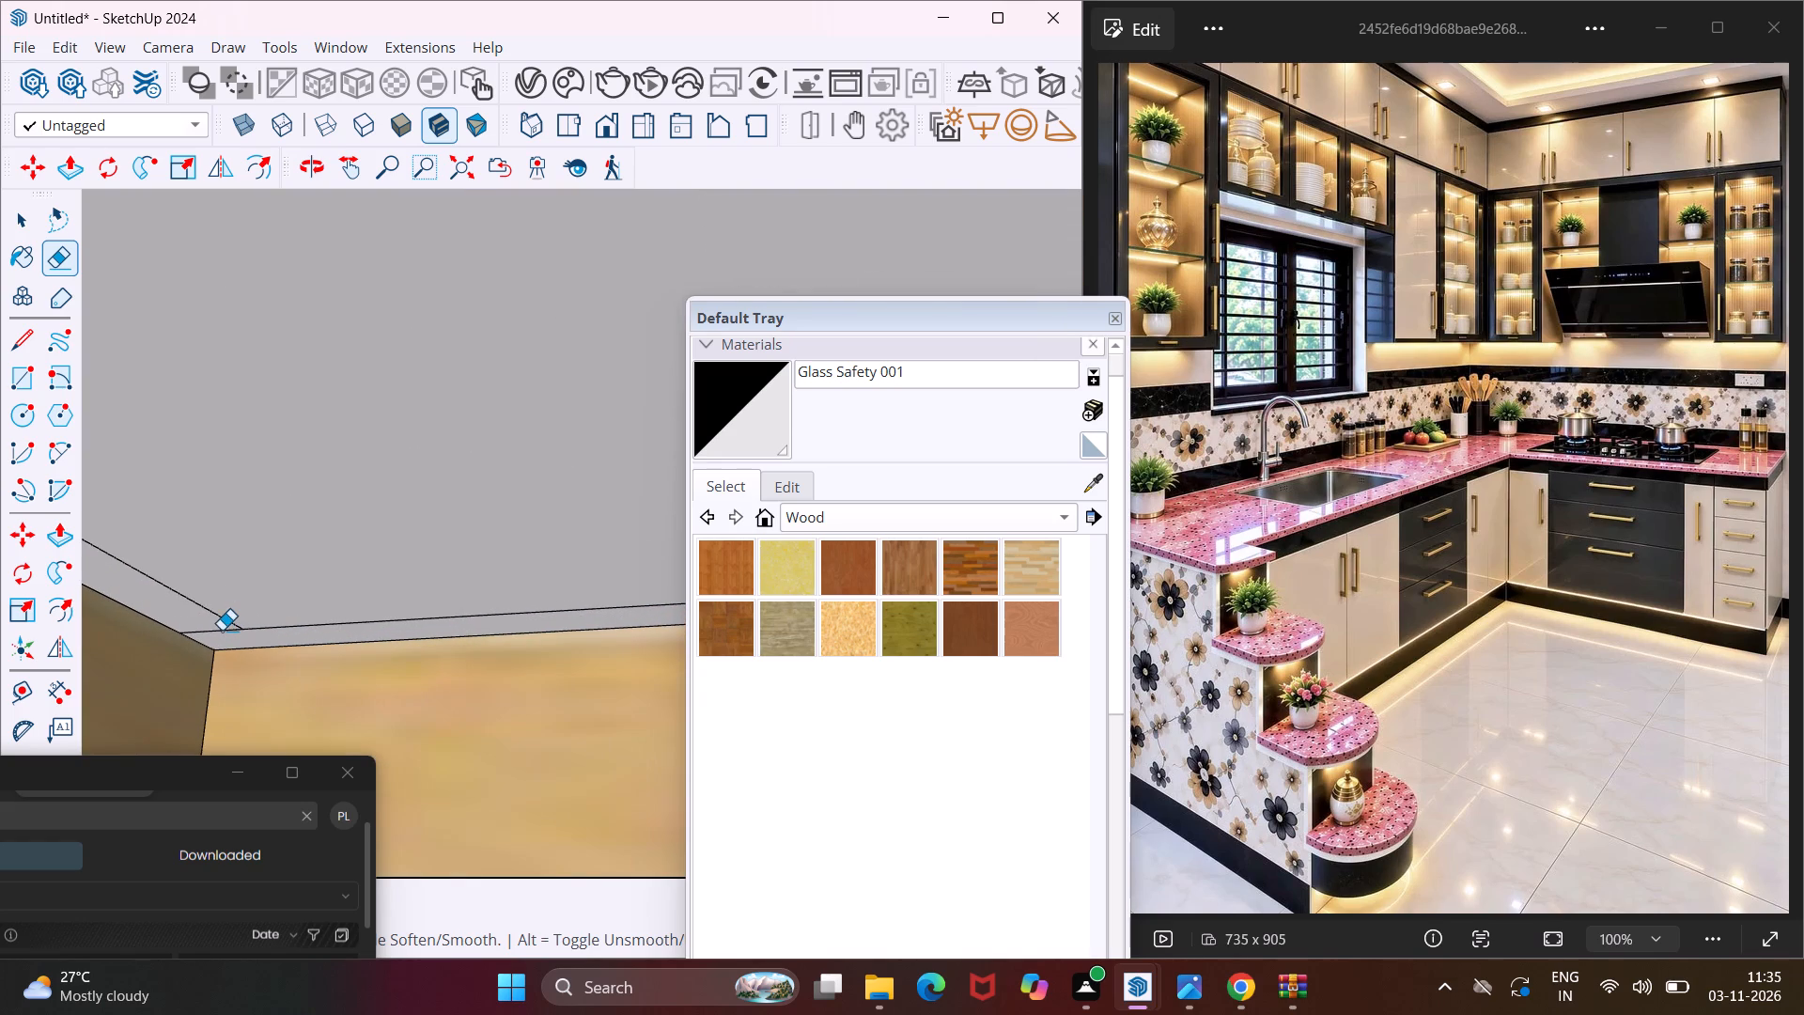
left_click(222, 630)
key("Escape")
key("space")
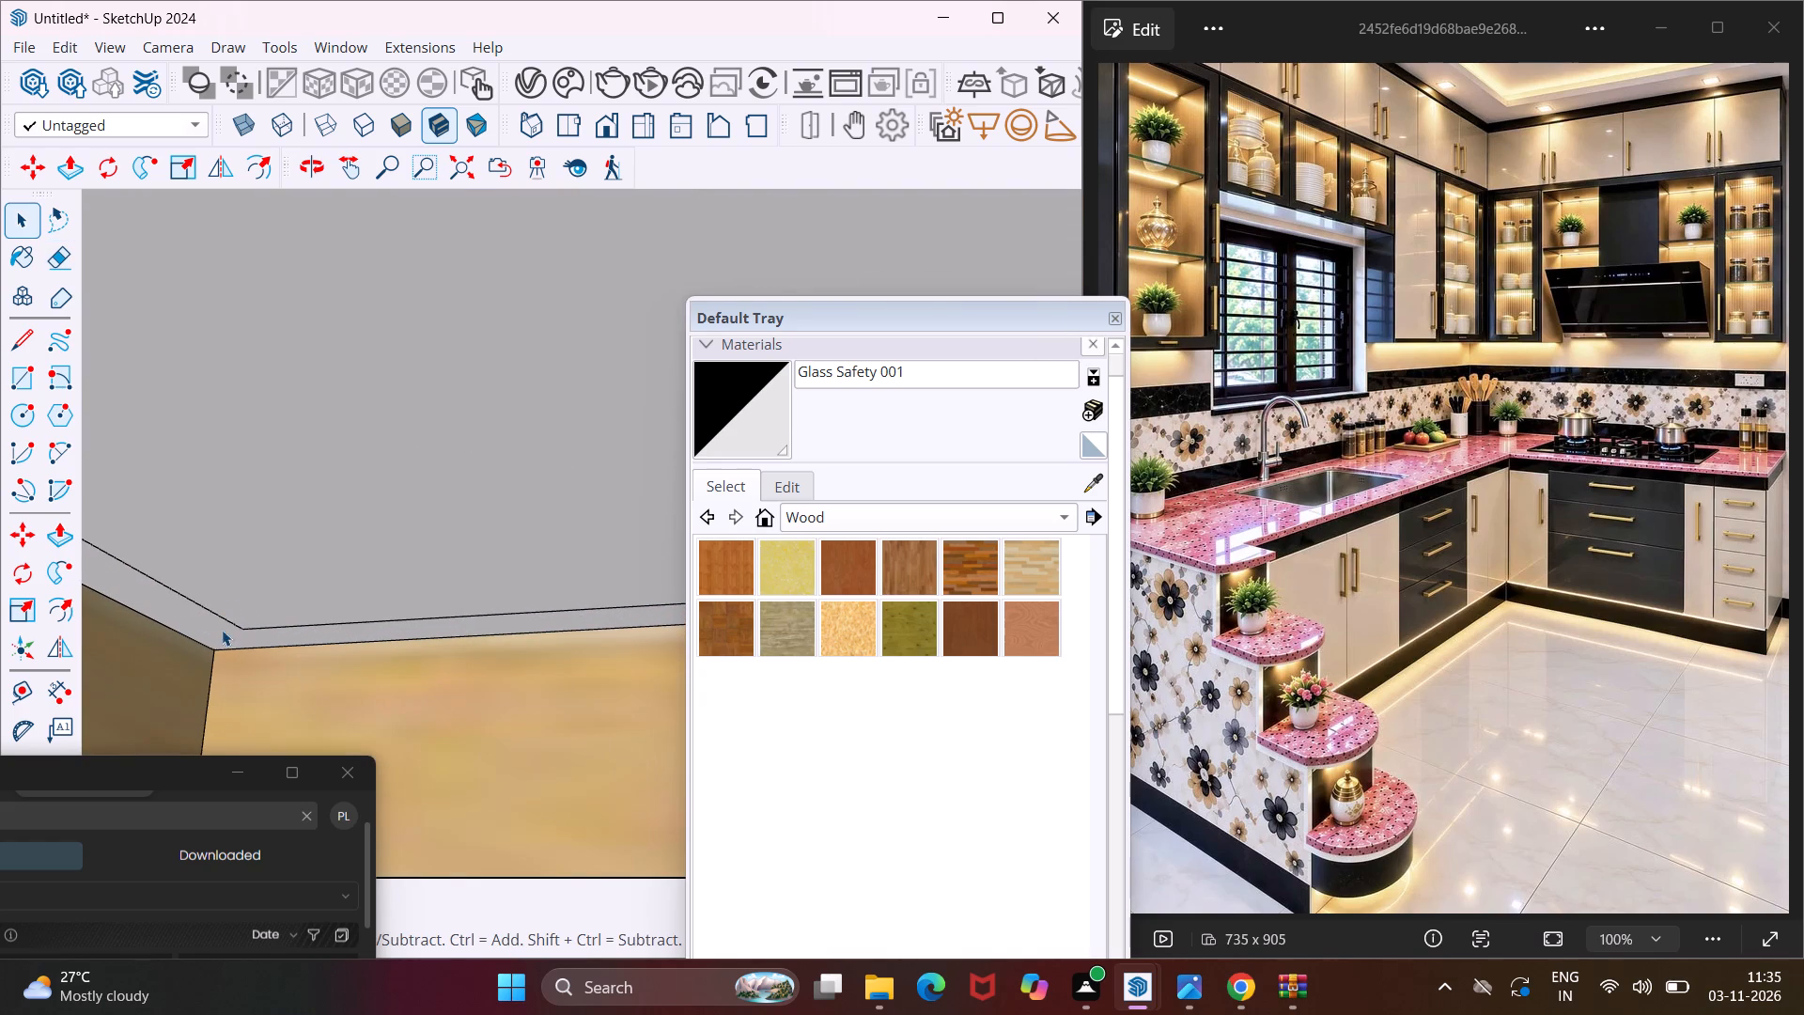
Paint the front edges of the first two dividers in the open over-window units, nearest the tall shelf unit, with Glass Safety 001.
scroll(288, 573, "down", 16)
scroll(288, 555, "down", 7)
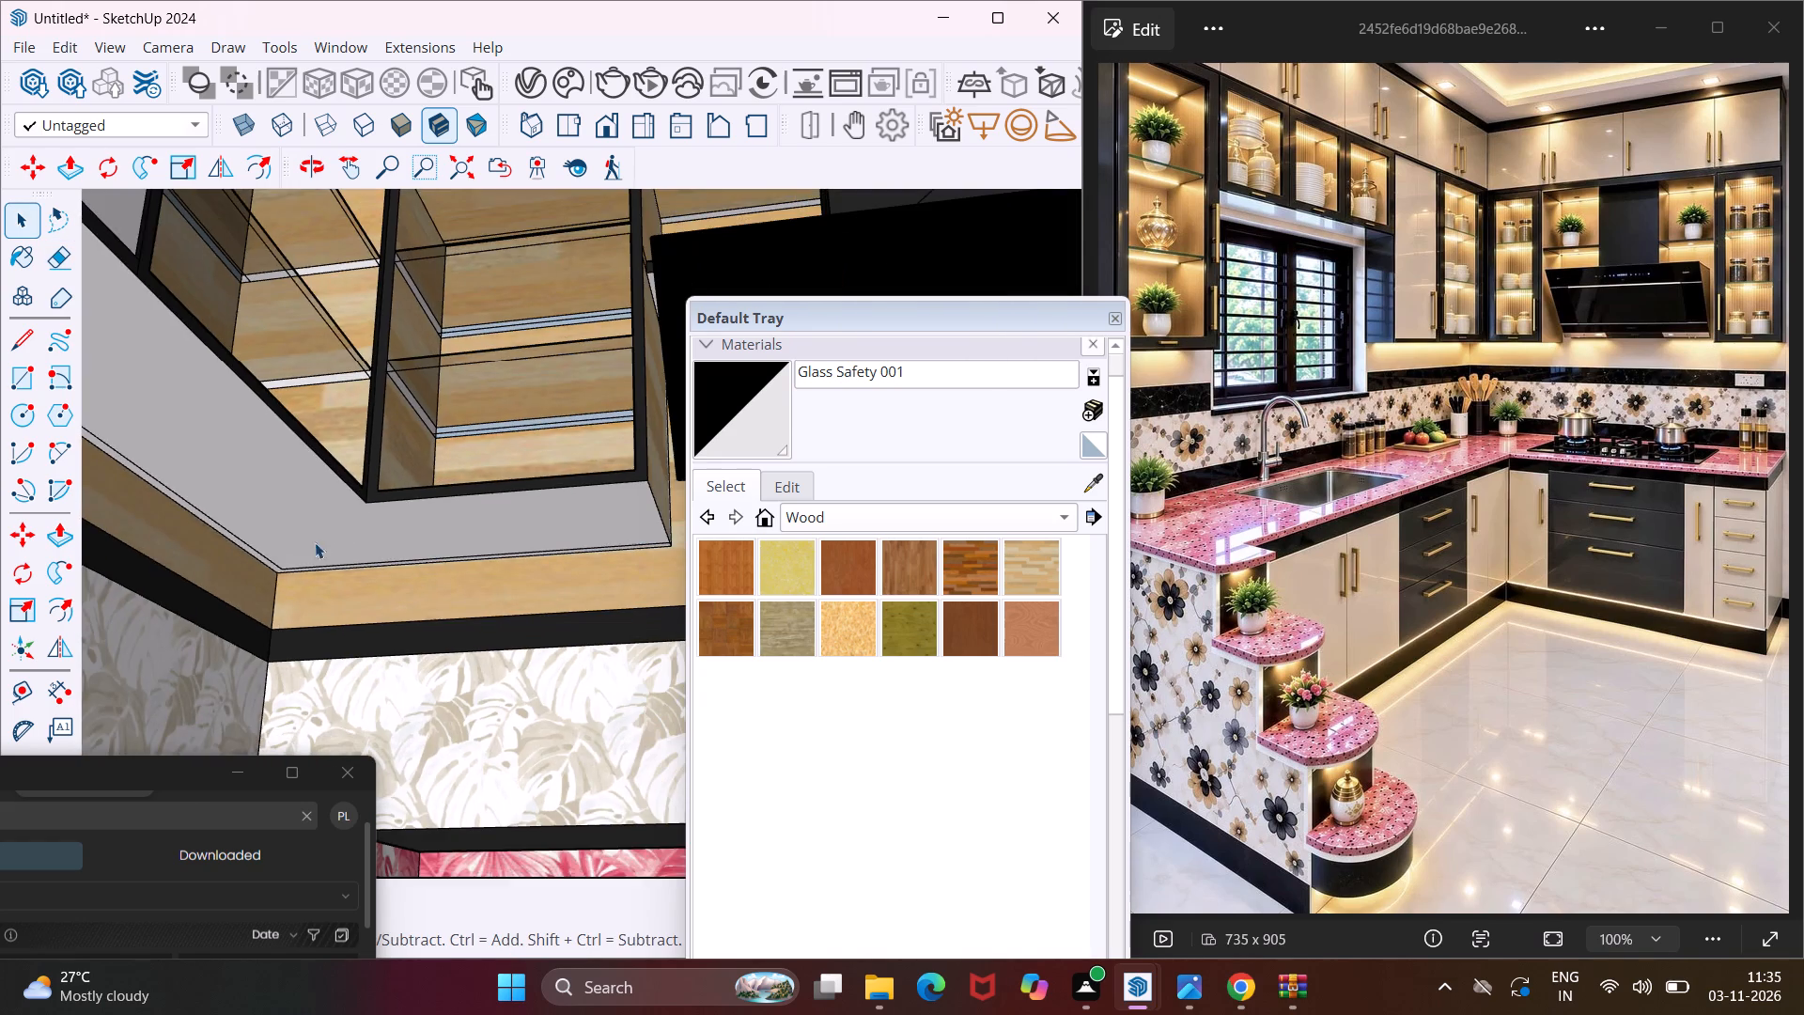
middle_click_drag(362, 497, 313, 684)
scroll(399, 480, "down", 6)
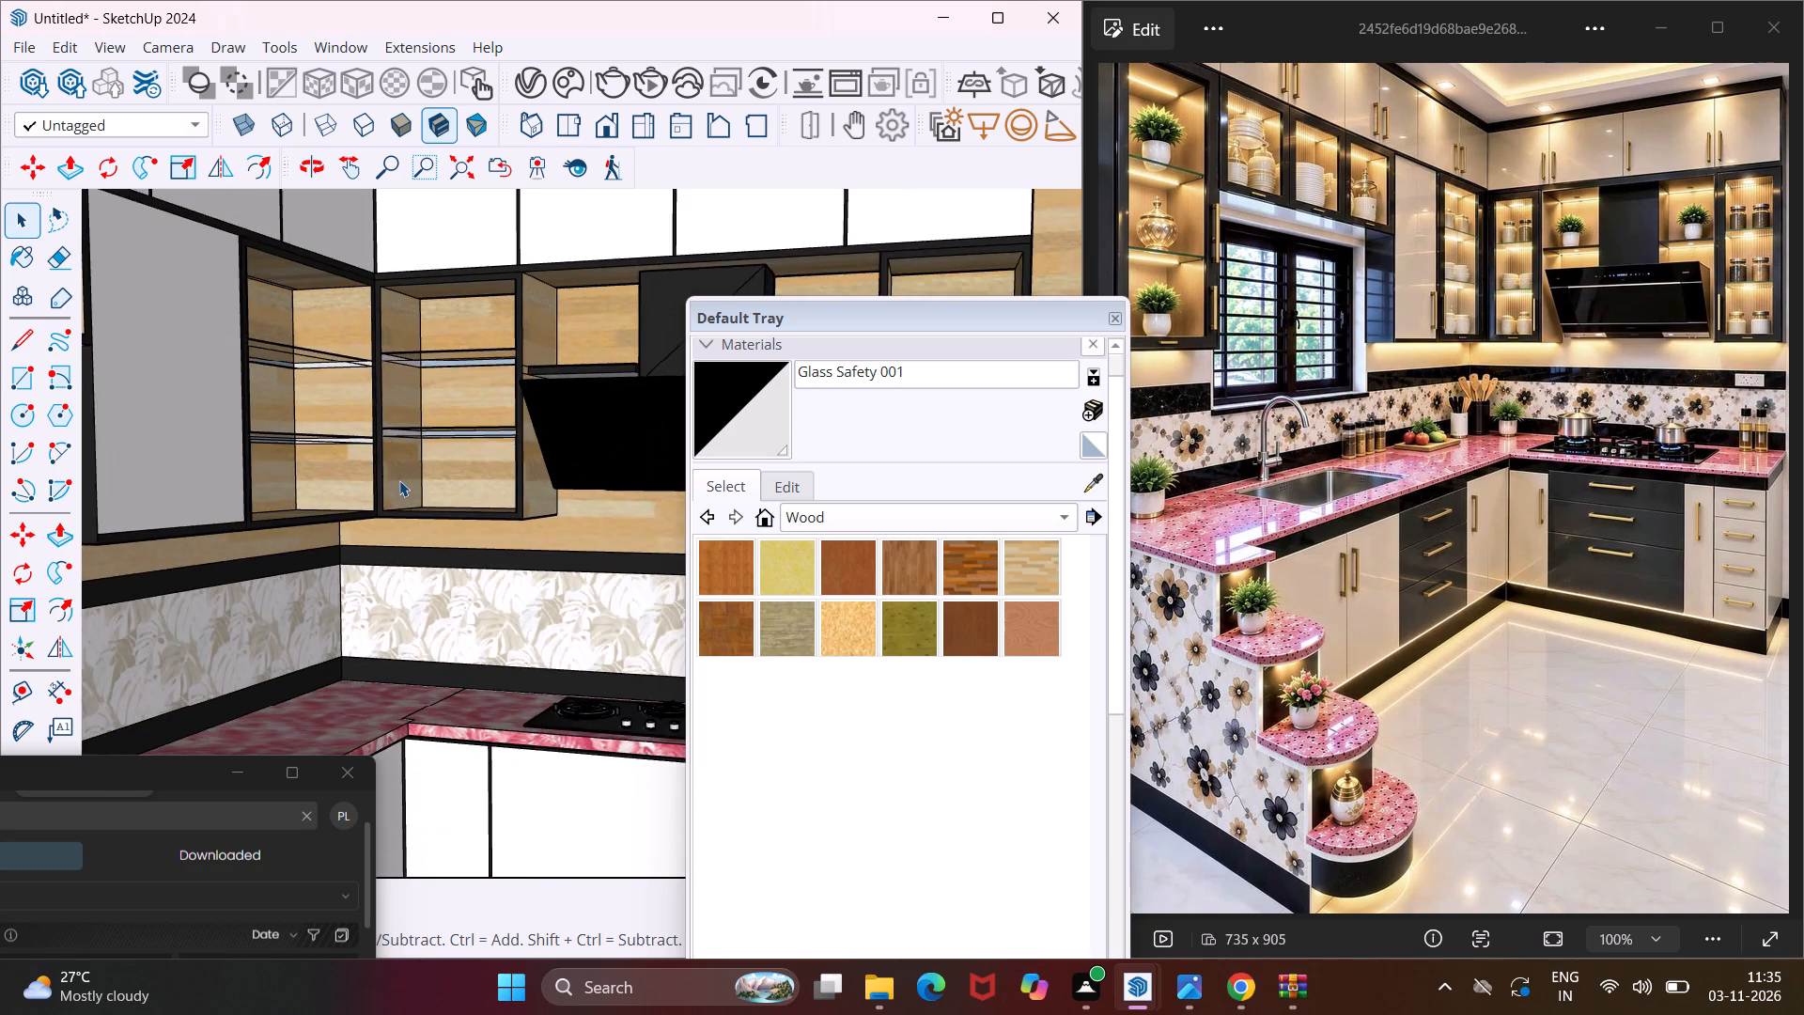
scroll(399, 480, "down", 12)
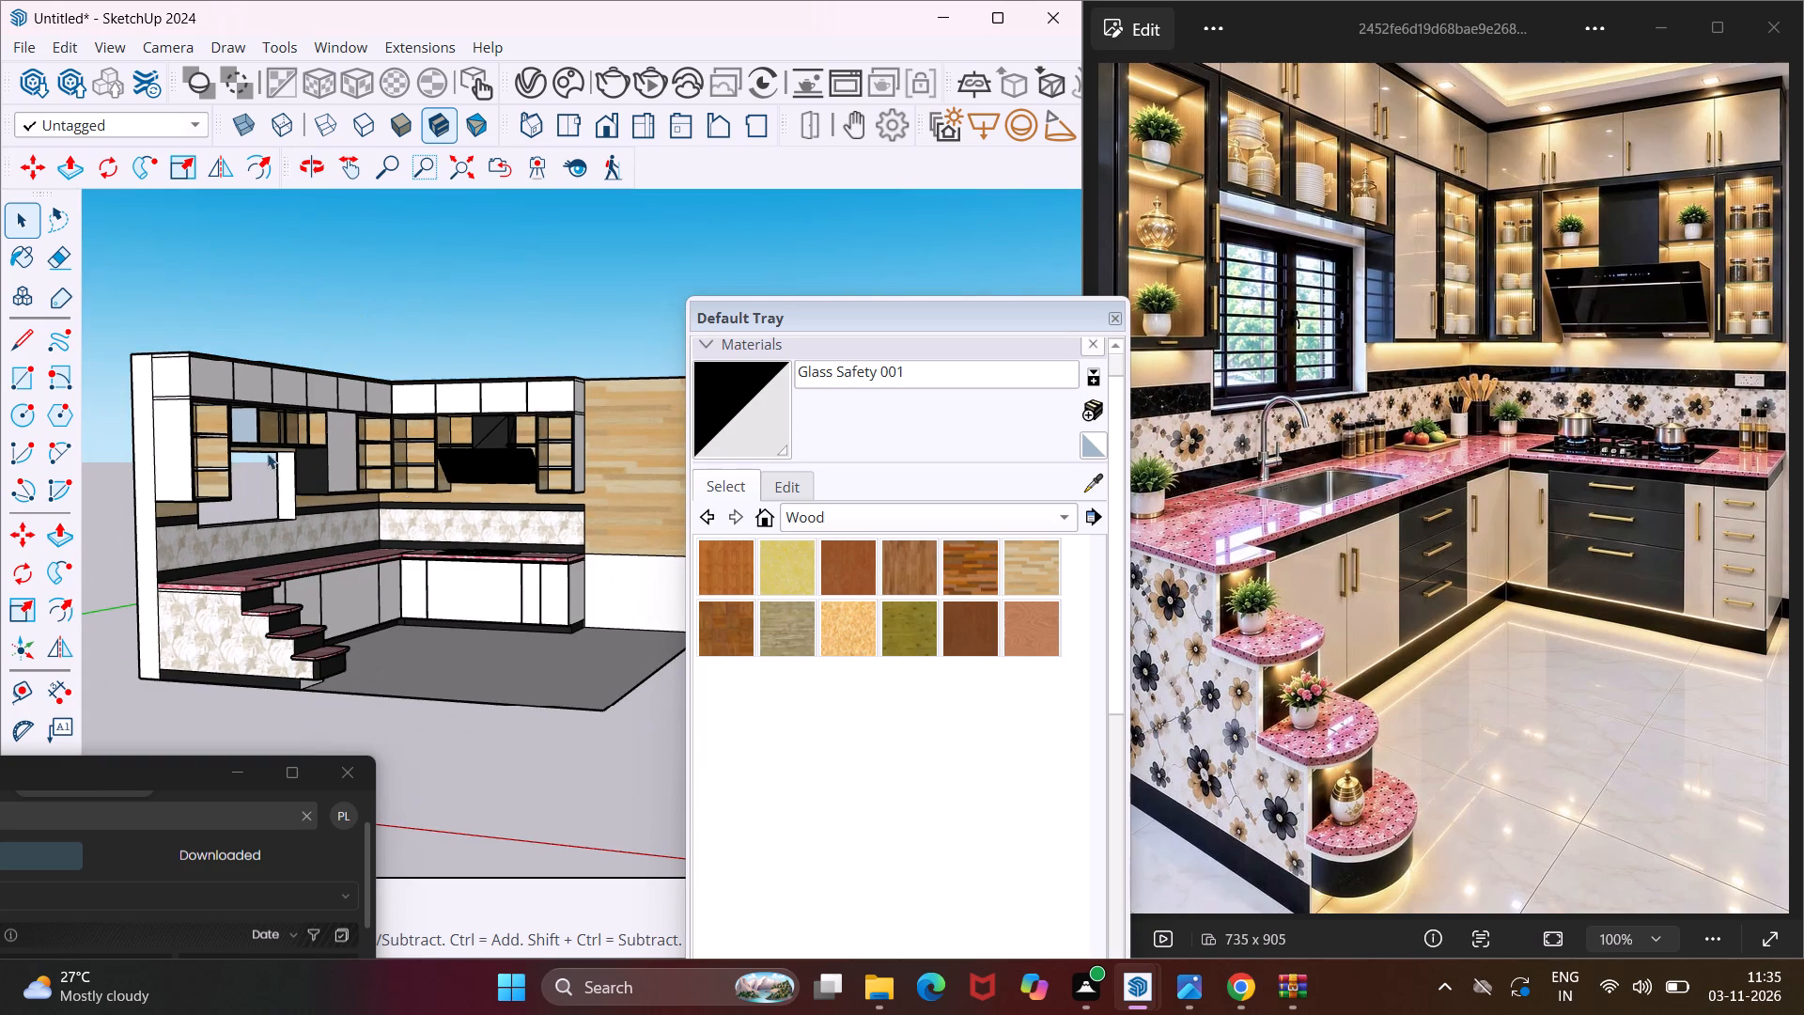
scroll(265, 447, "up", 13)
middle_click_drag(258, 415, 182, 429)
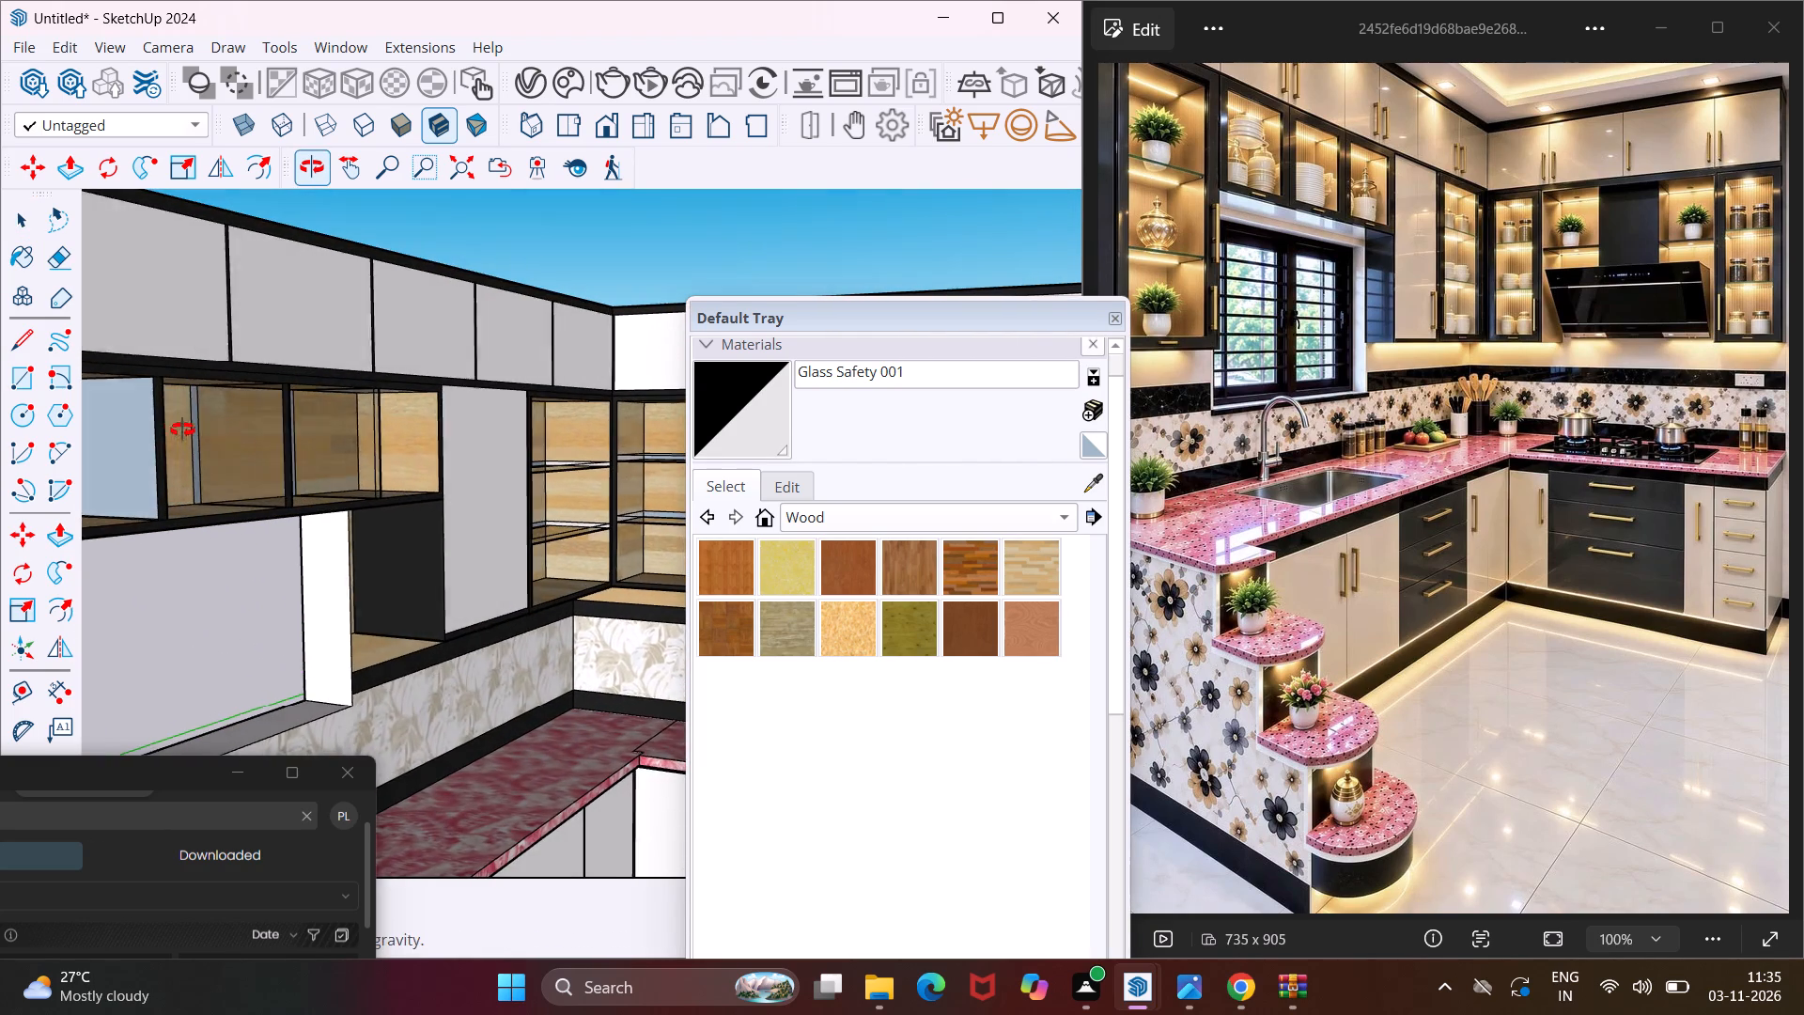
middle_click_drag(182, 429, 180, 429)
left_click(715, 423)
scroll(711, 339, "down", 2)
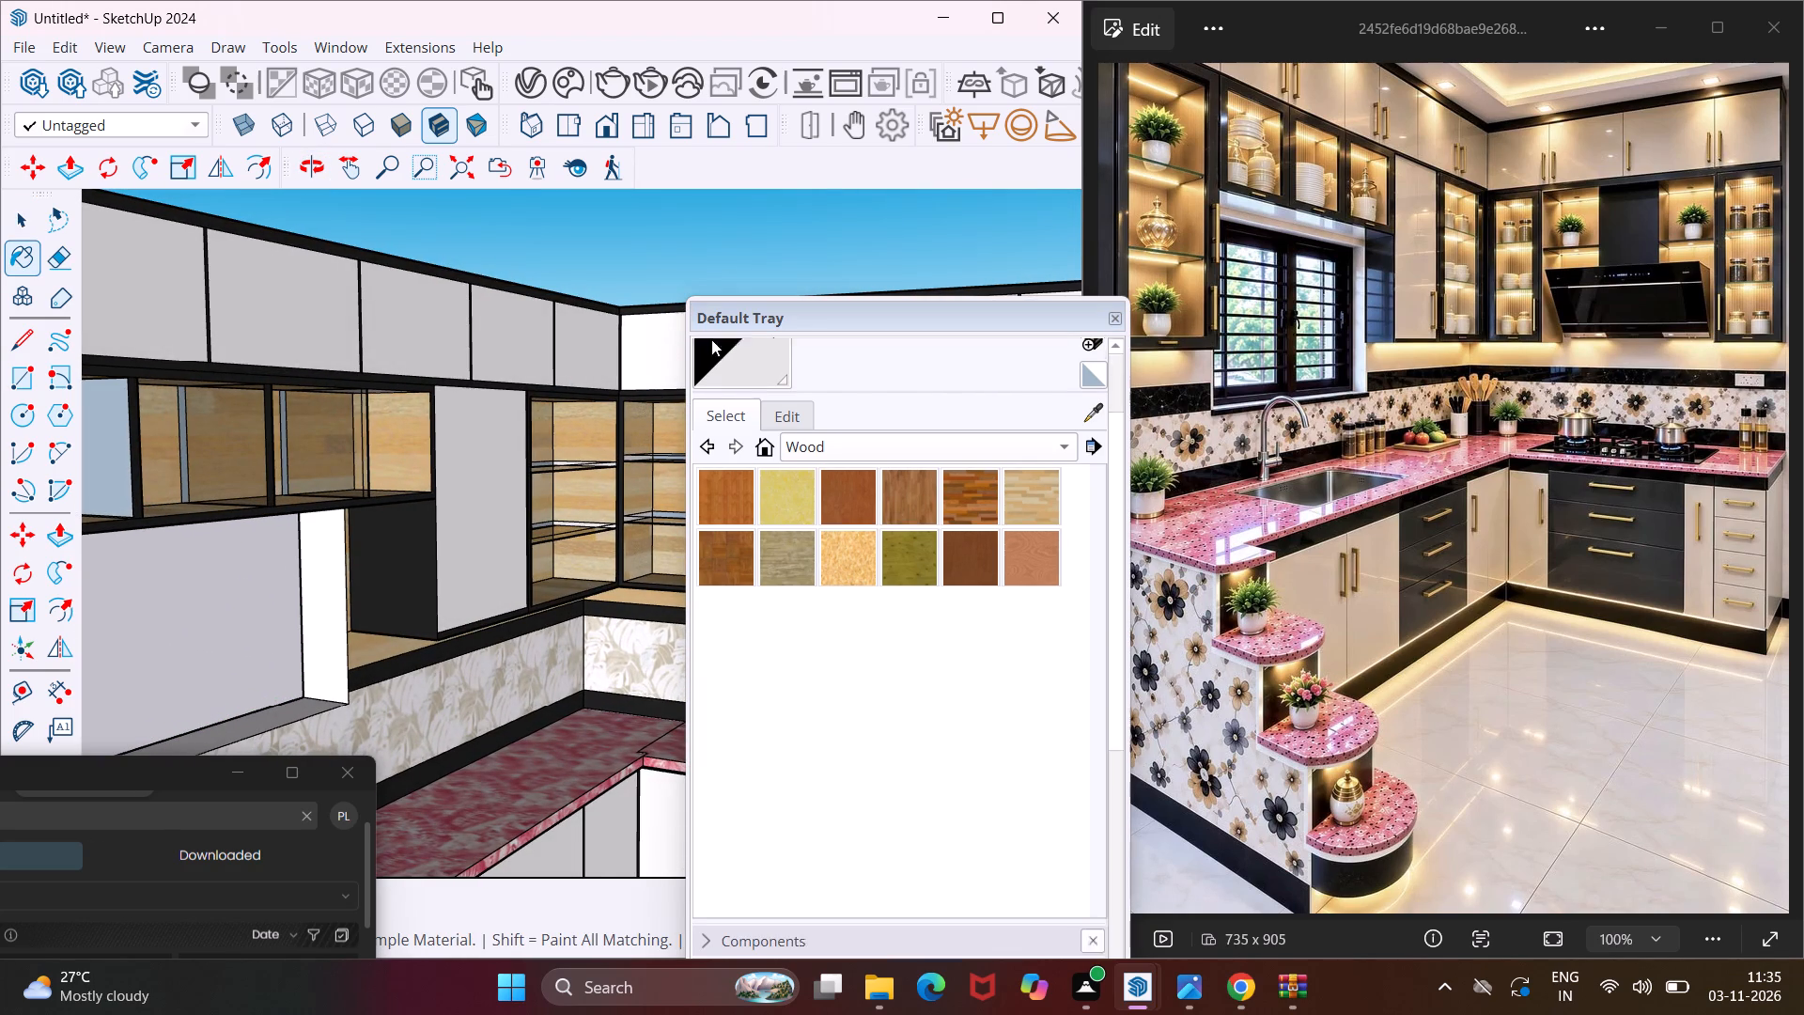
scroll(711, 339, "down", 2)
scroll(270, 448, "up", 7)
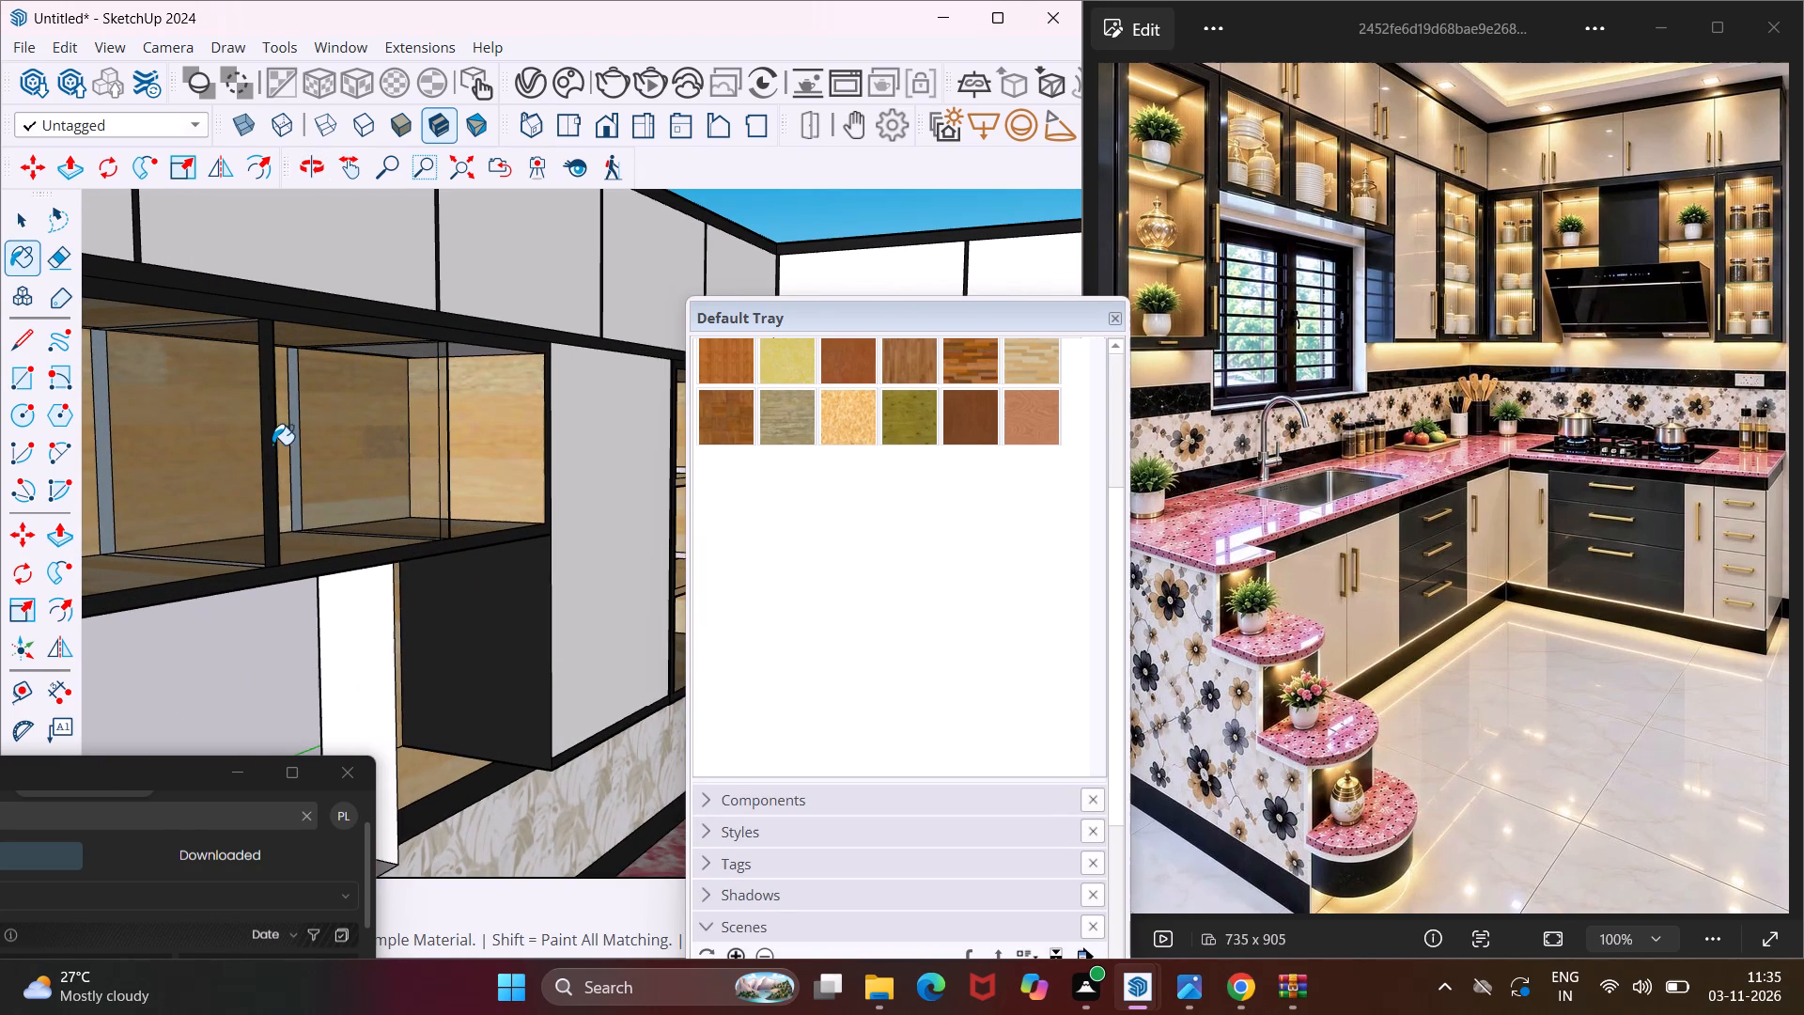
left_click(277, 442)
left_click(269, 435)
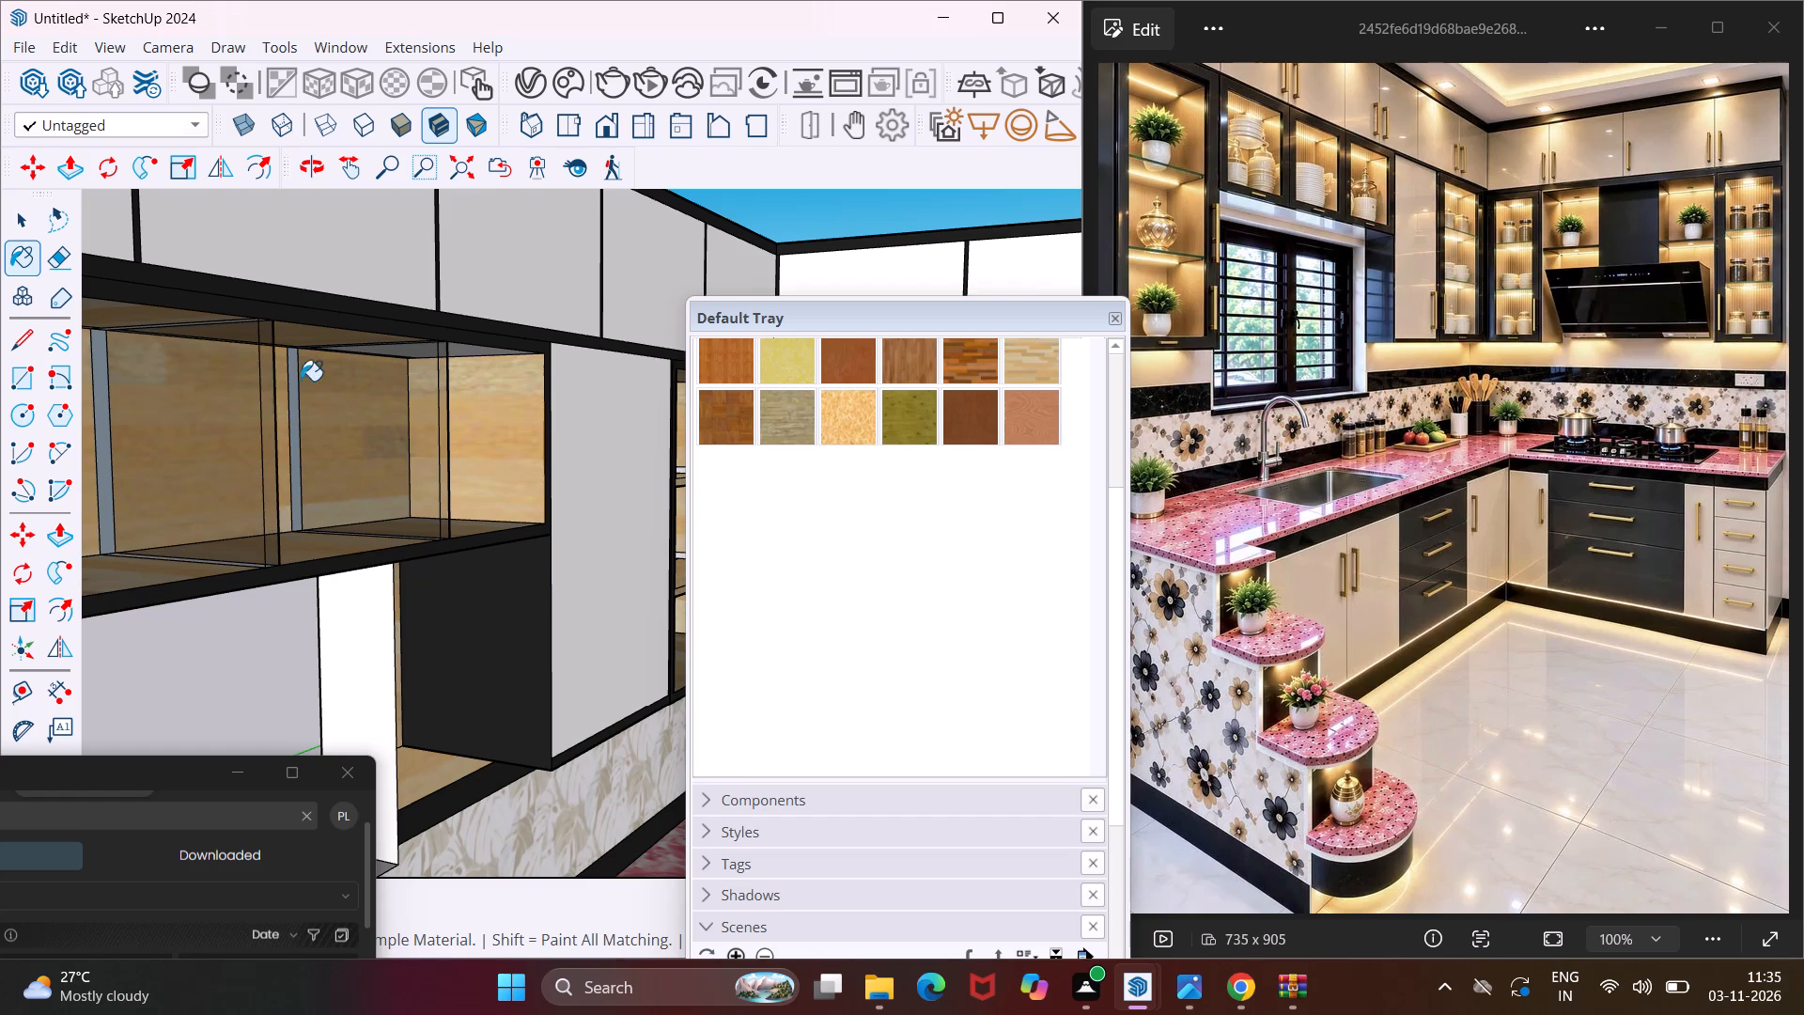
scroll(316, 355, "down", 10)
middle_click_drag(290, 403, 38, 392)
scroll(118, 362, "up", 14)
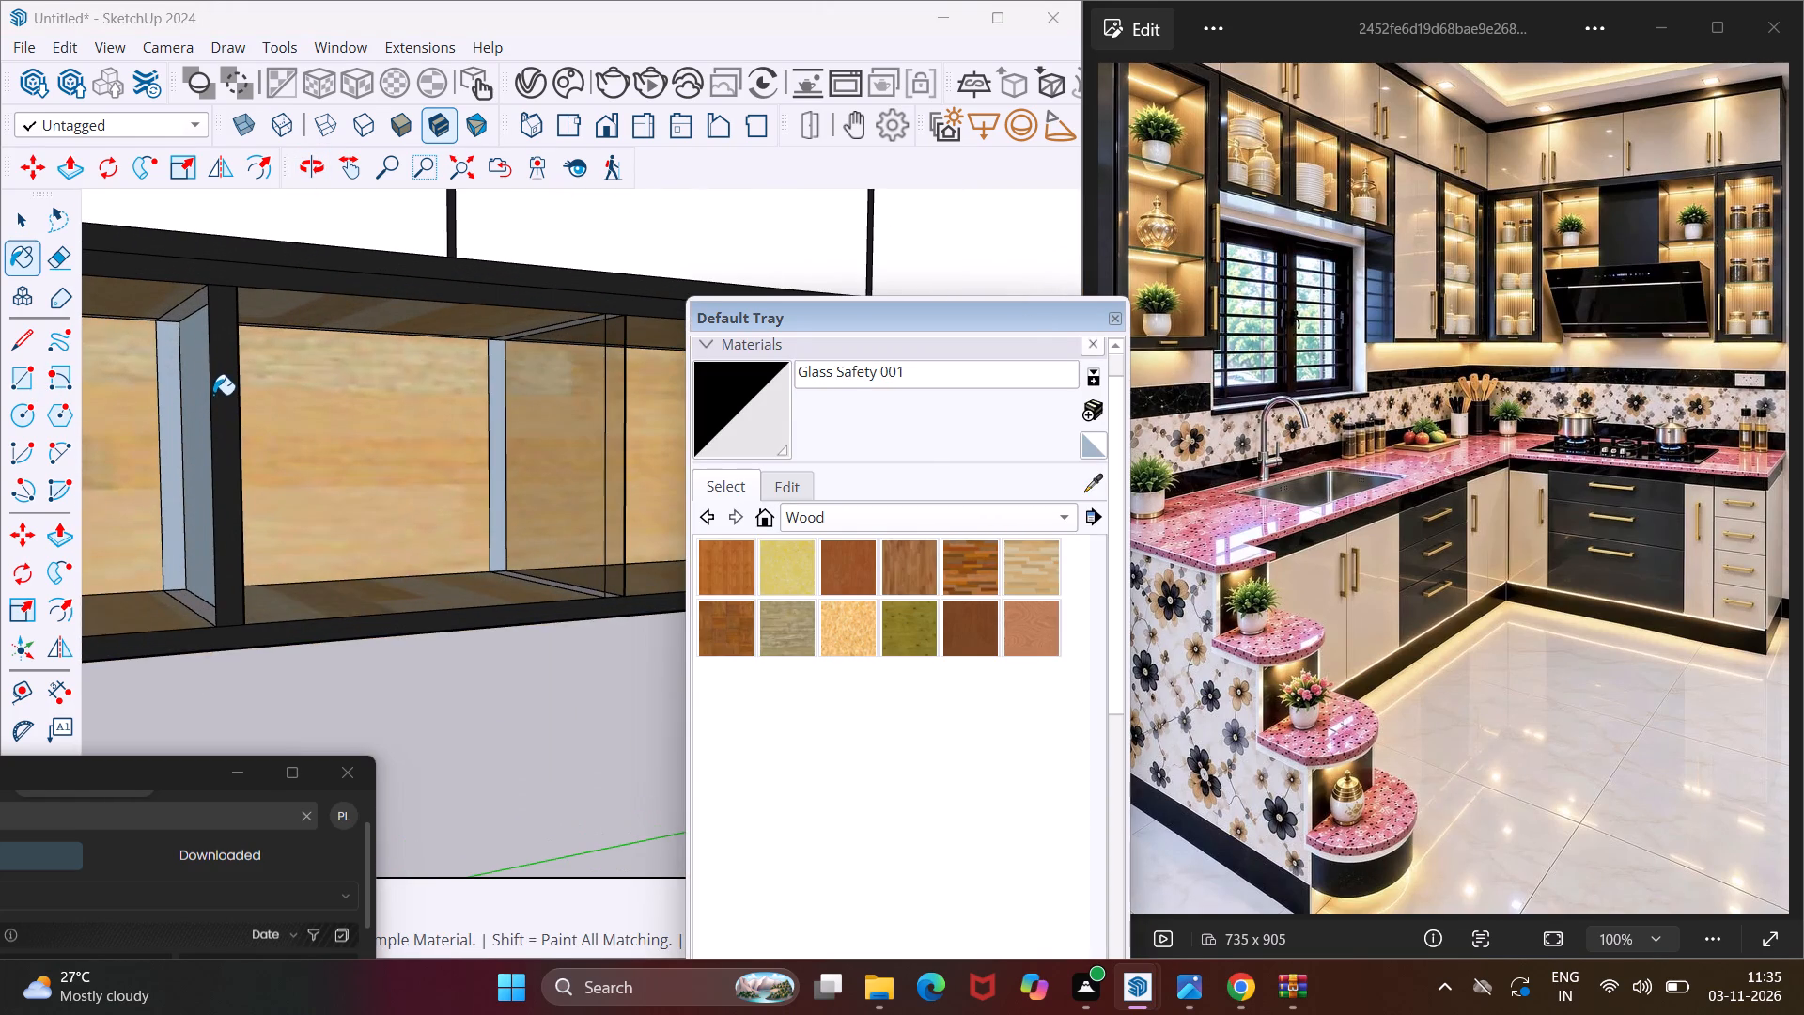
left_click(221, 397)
Paint the grey side face of the over-window divider nearest the tall shelf unit with Glass Safety 001.
middle_click_drag(221, 397, 47, 405)
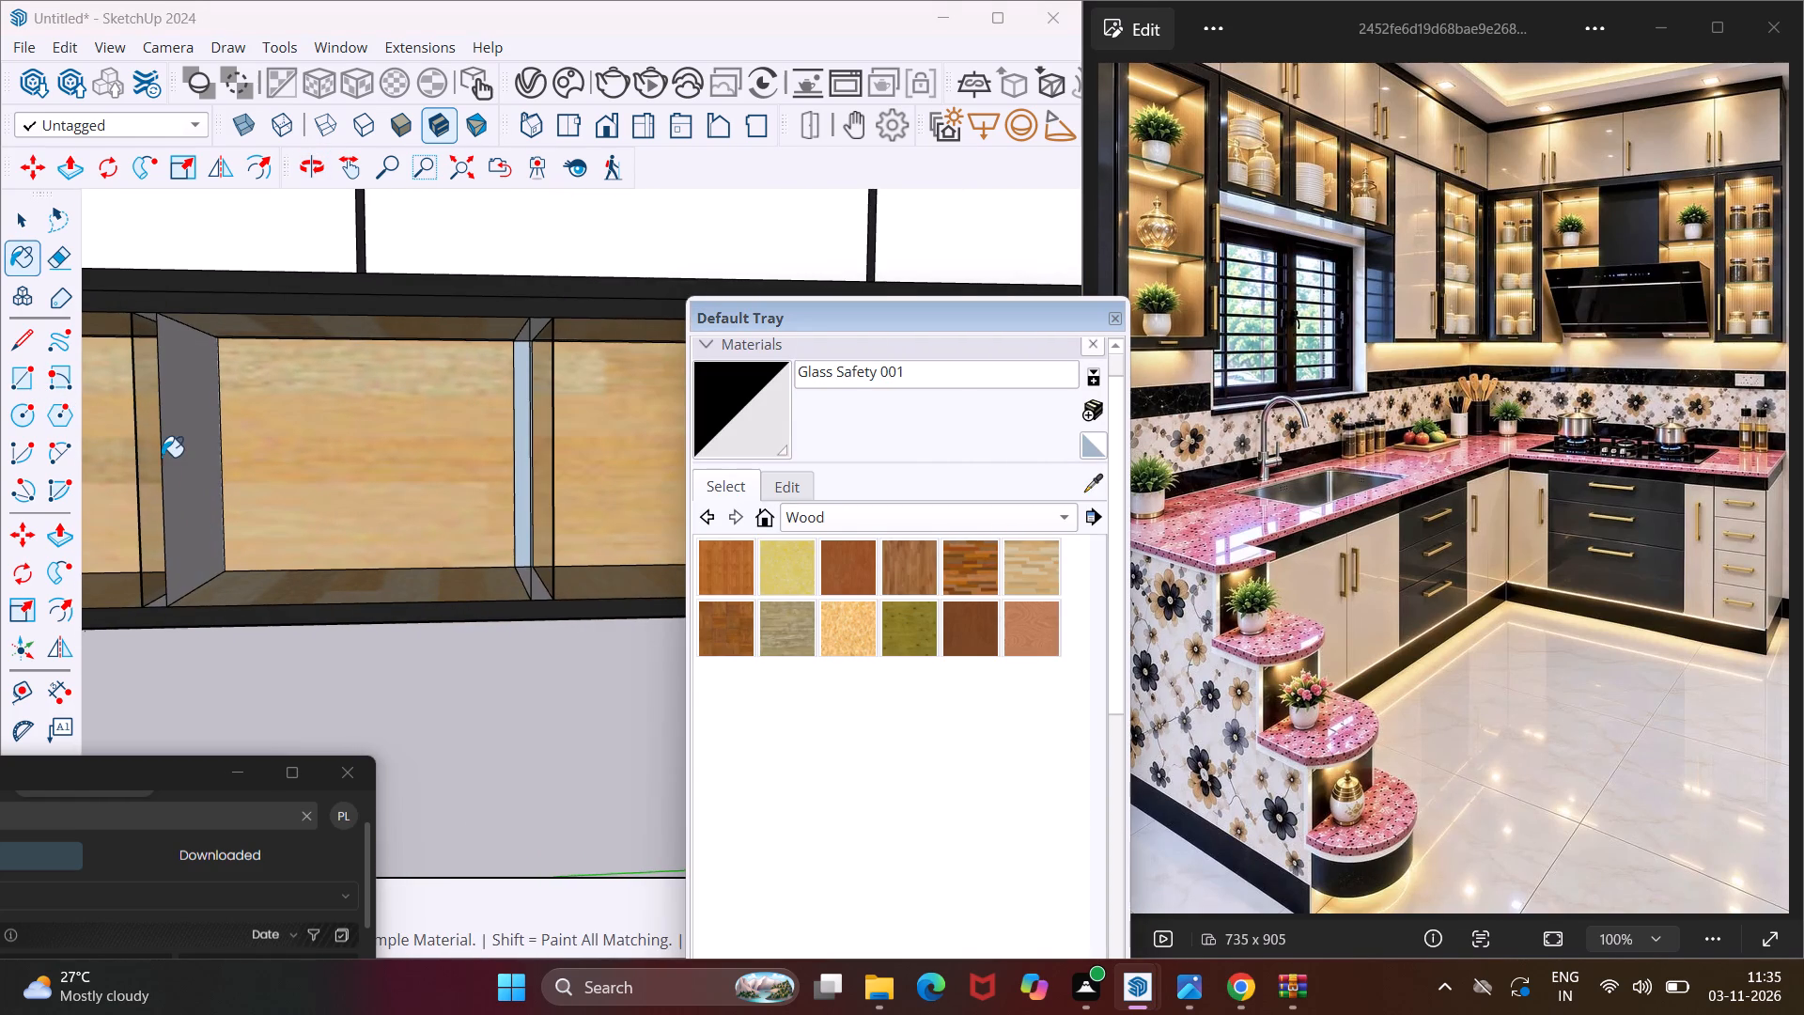
left_click(184, 467)
Examine the over-window units, the whole kitchen and the open shelf unit beside the hood for remaining unpainted faces.
middle_click_drag(186, 468, 488, 512)
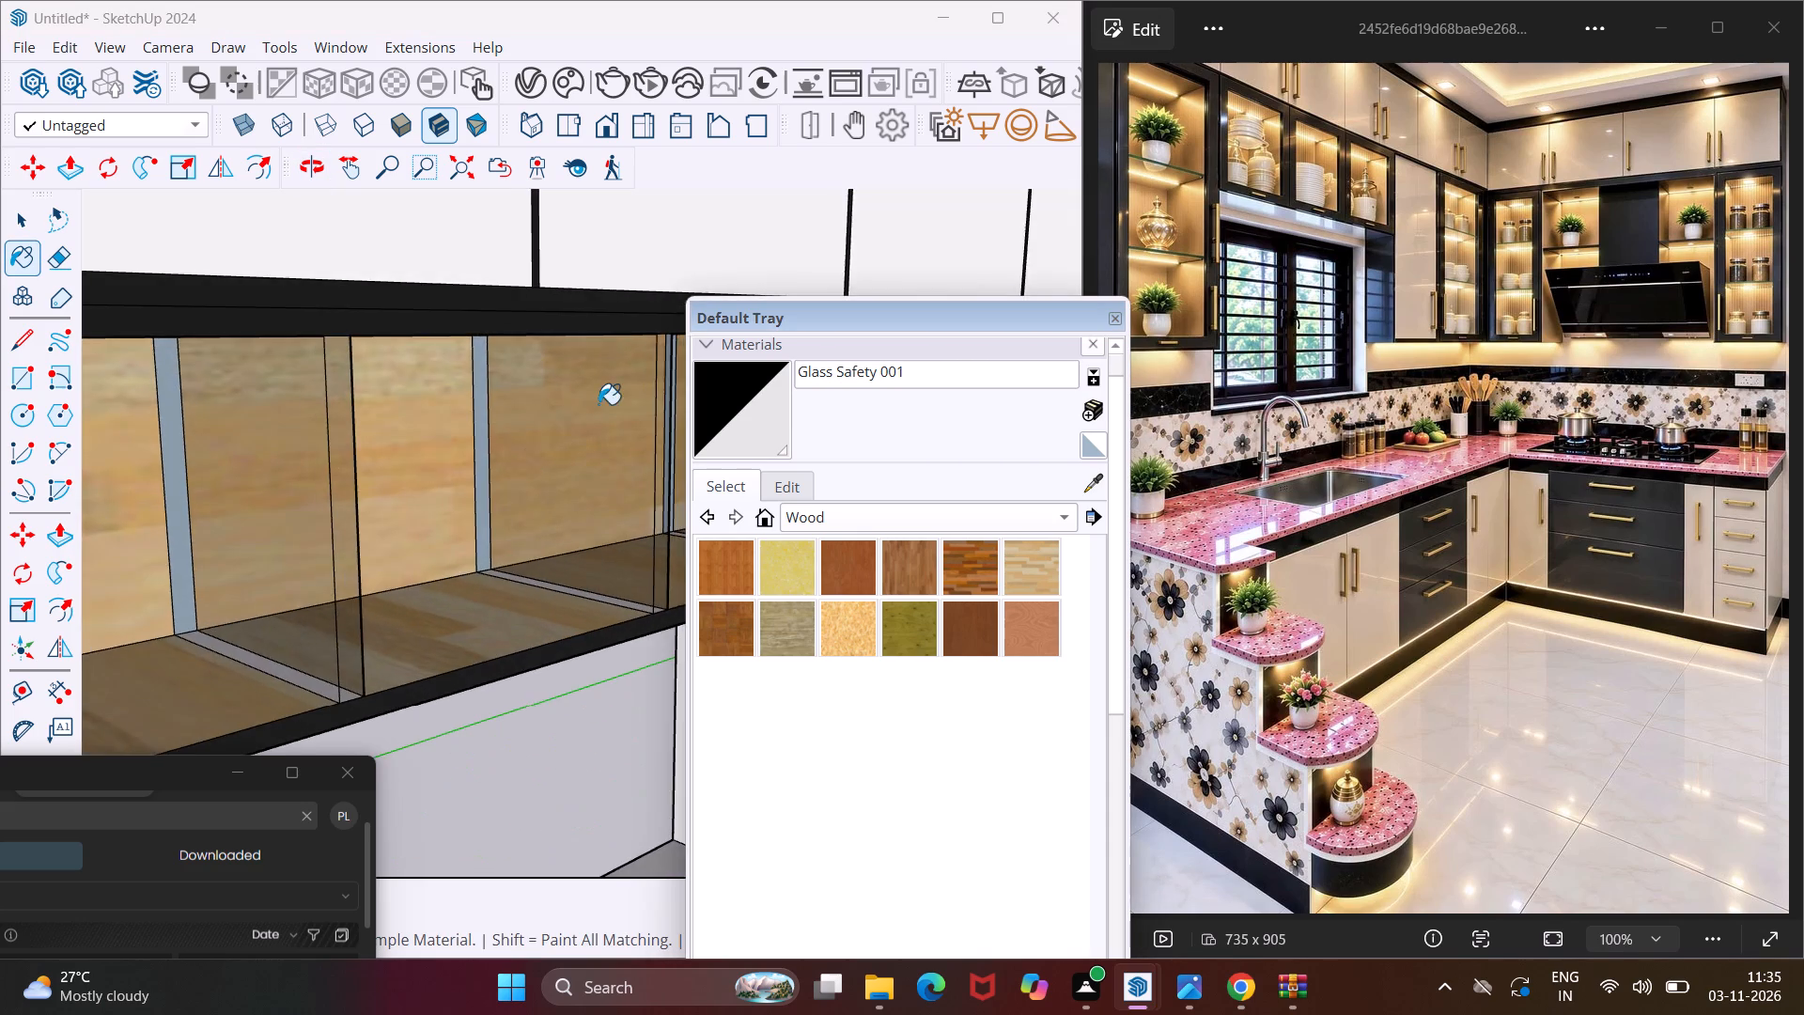
scroll(588, 396, "down", 5)
scroll(306, 380, "down", 9)
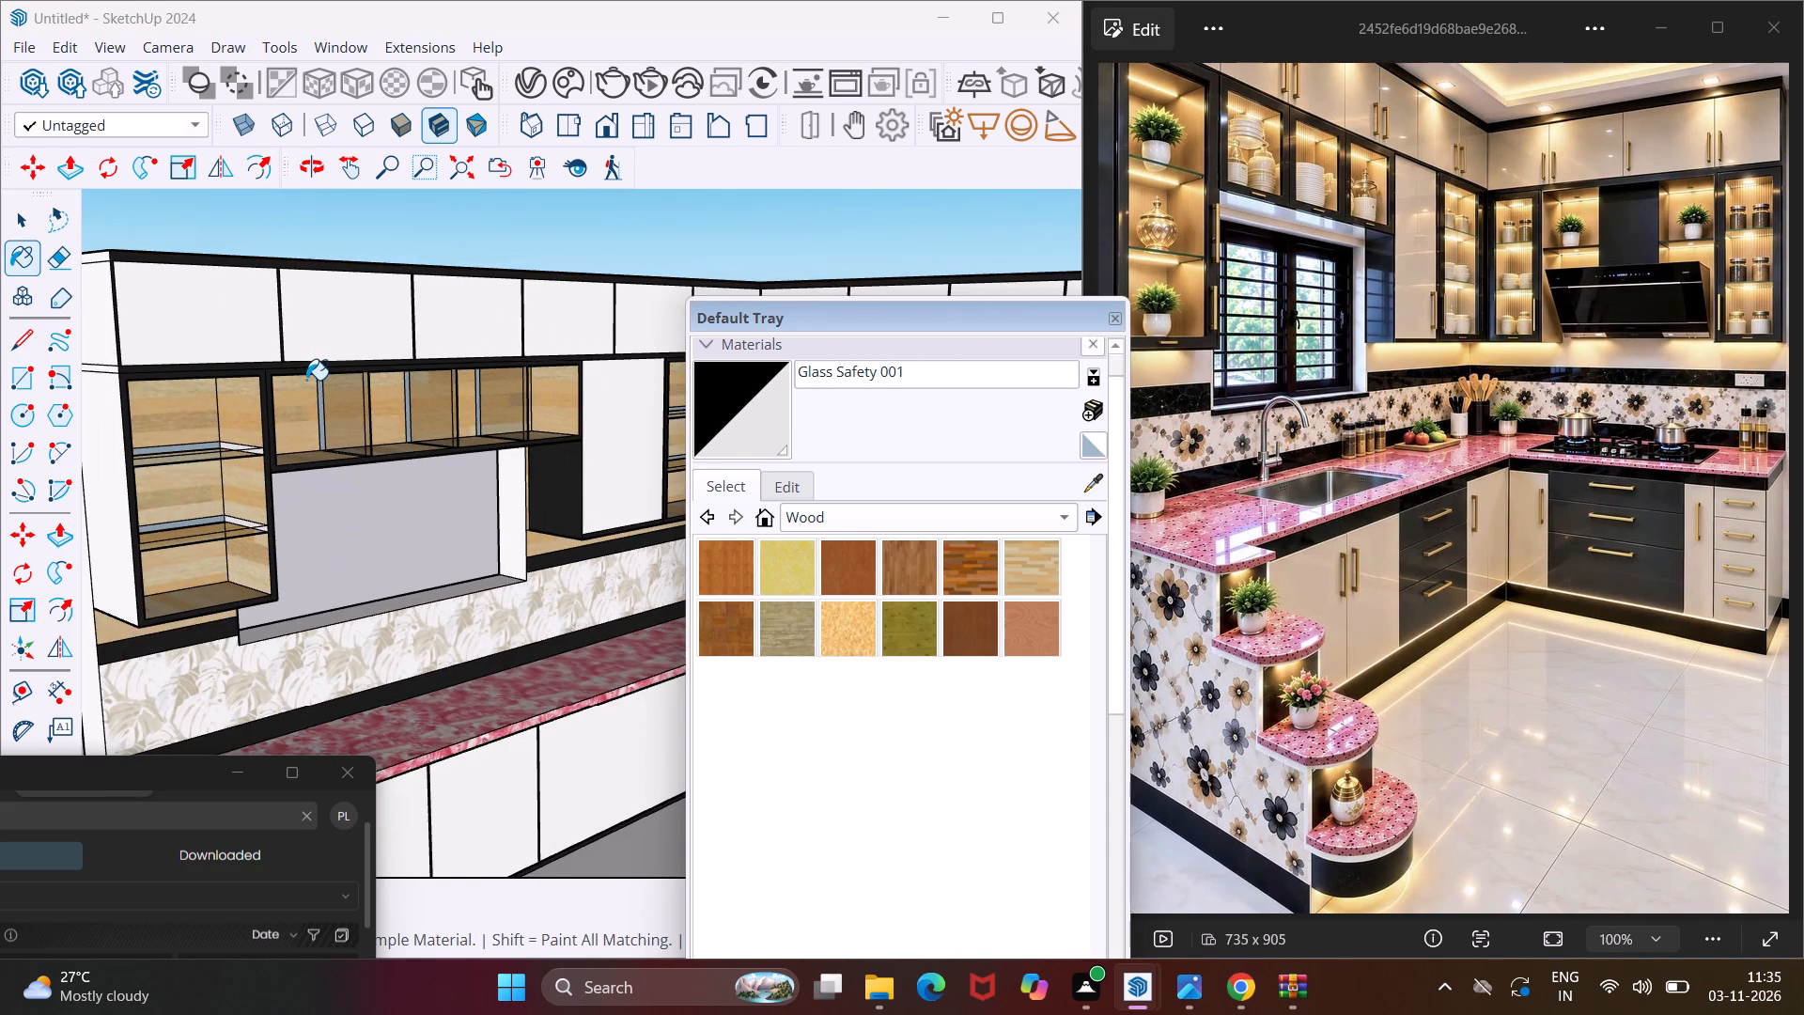
scroll(306, 380, "down", 6)
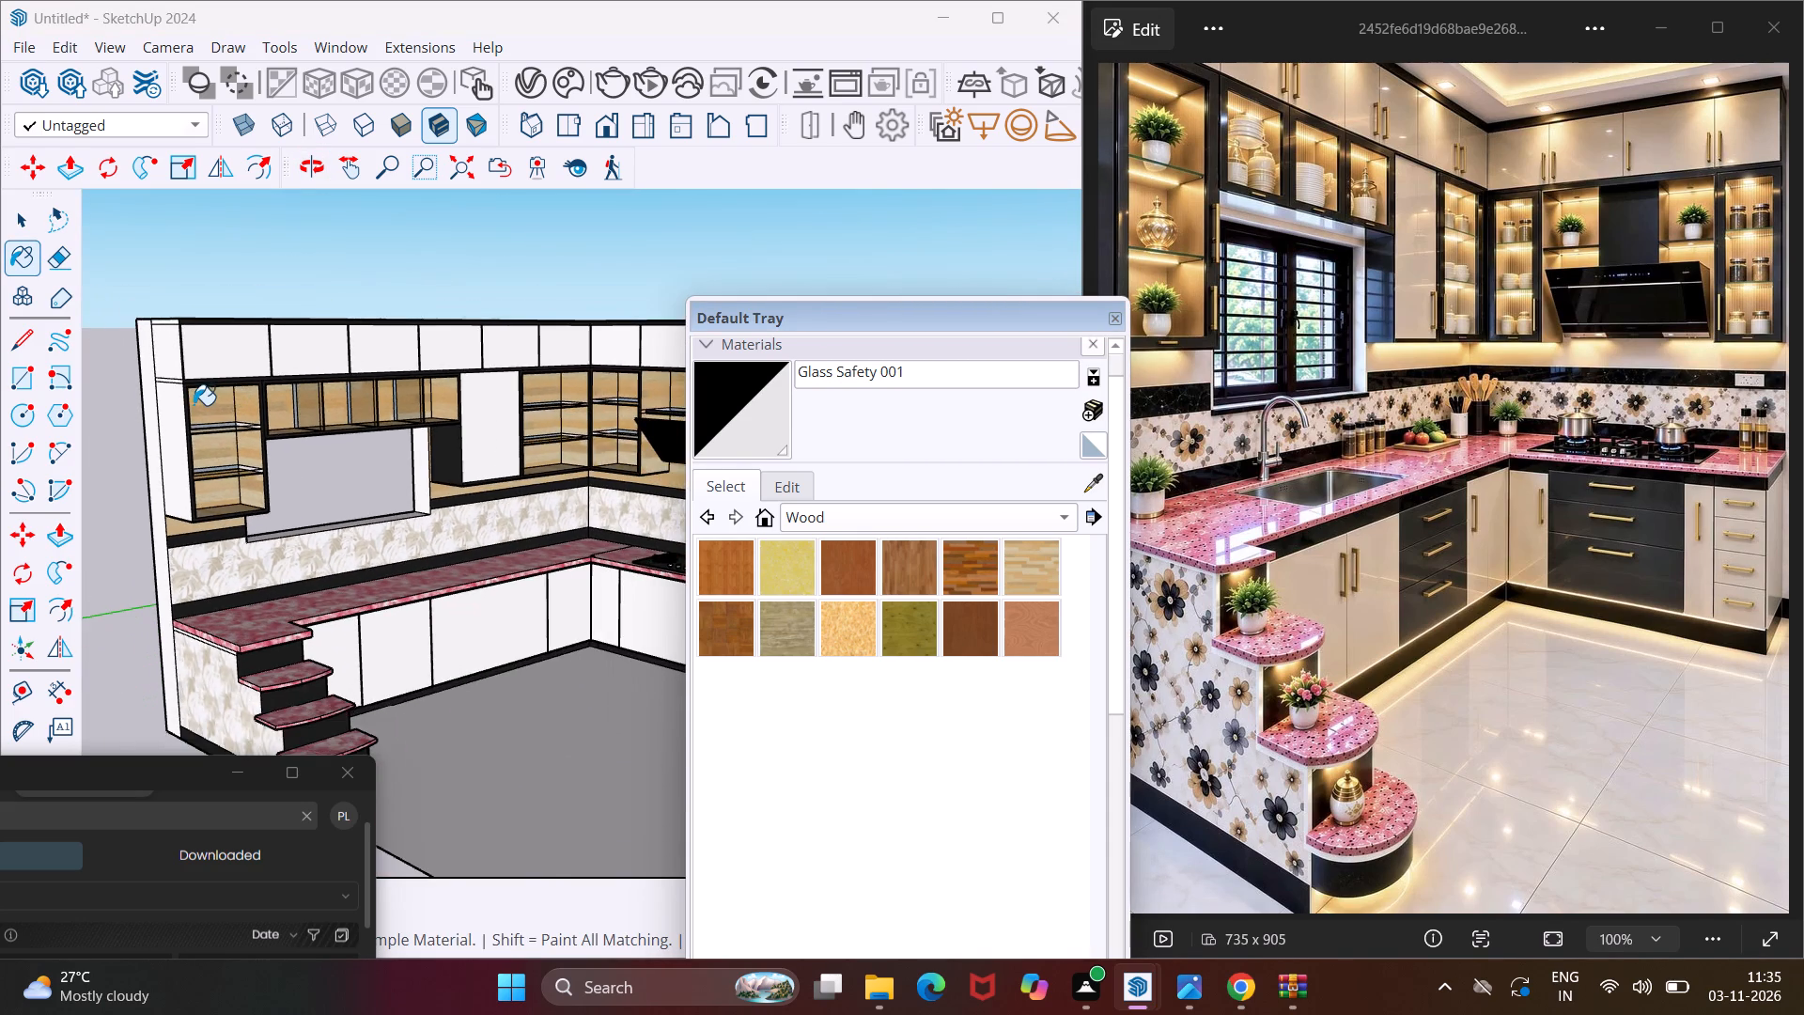
scroll(194, 405, "down", 8)
middle_click_drag(286, 409, 505, 419)
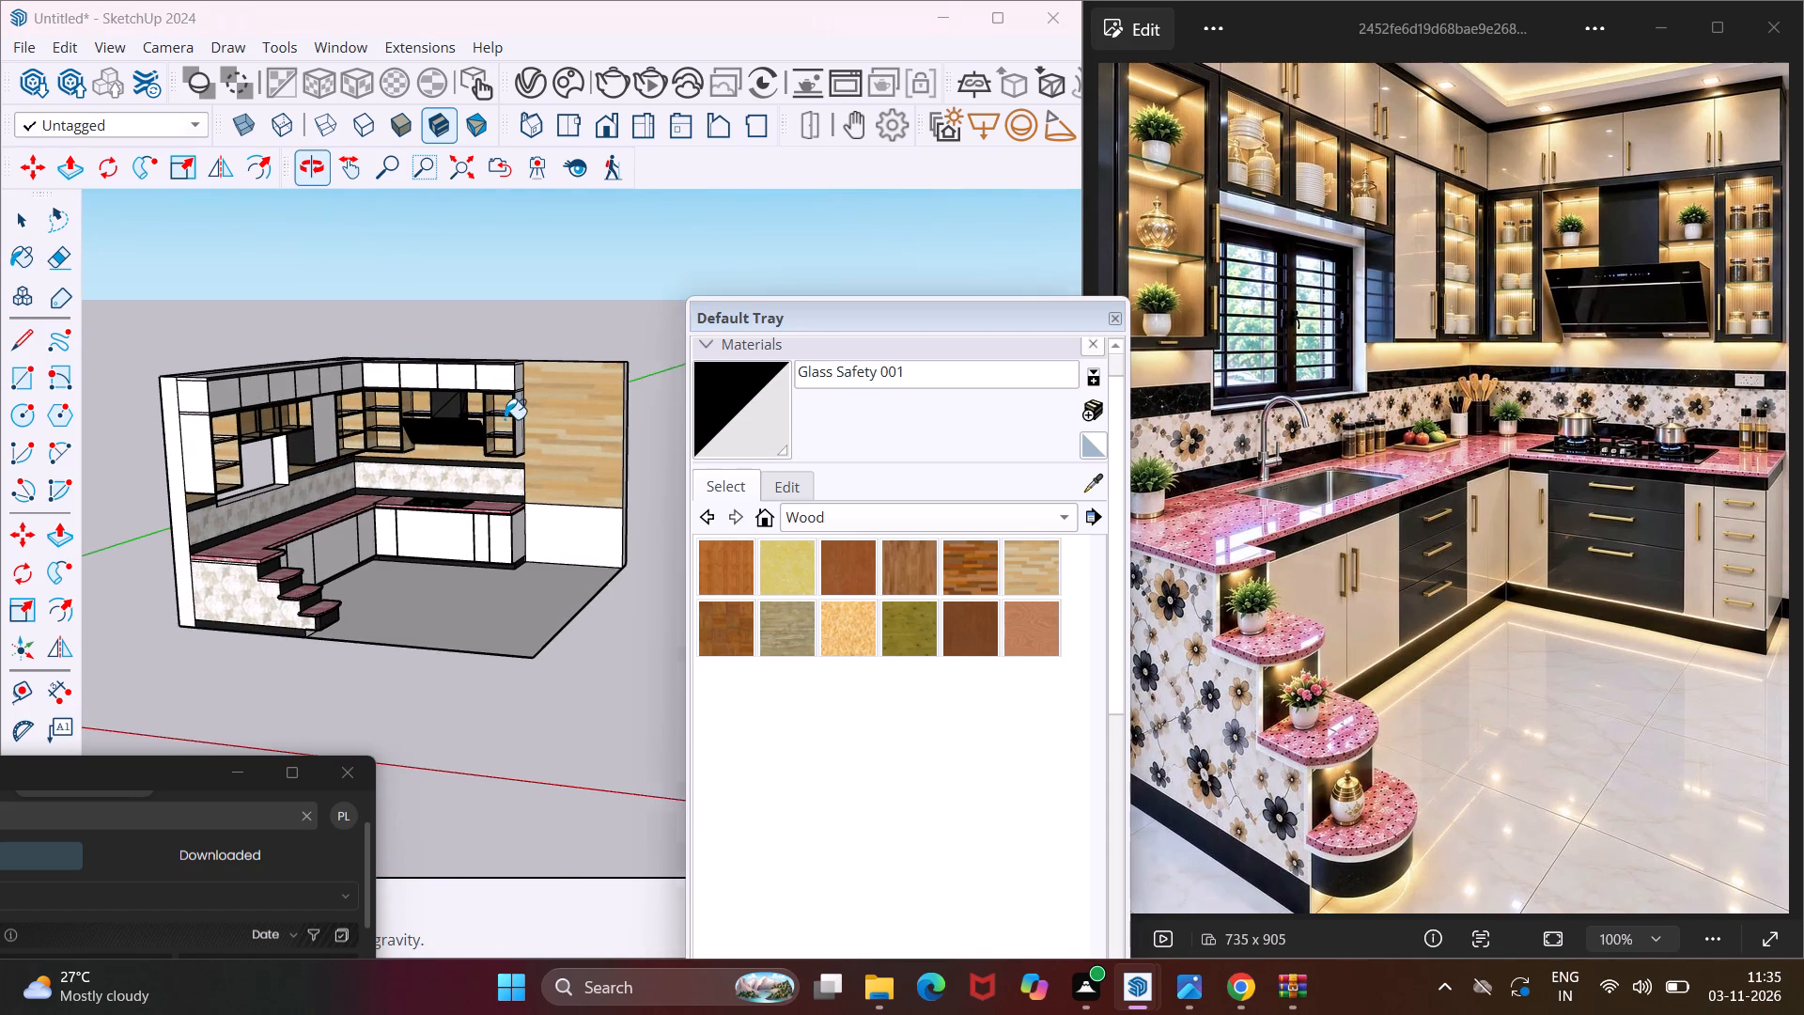
scroll(511, 422, "up", 16)
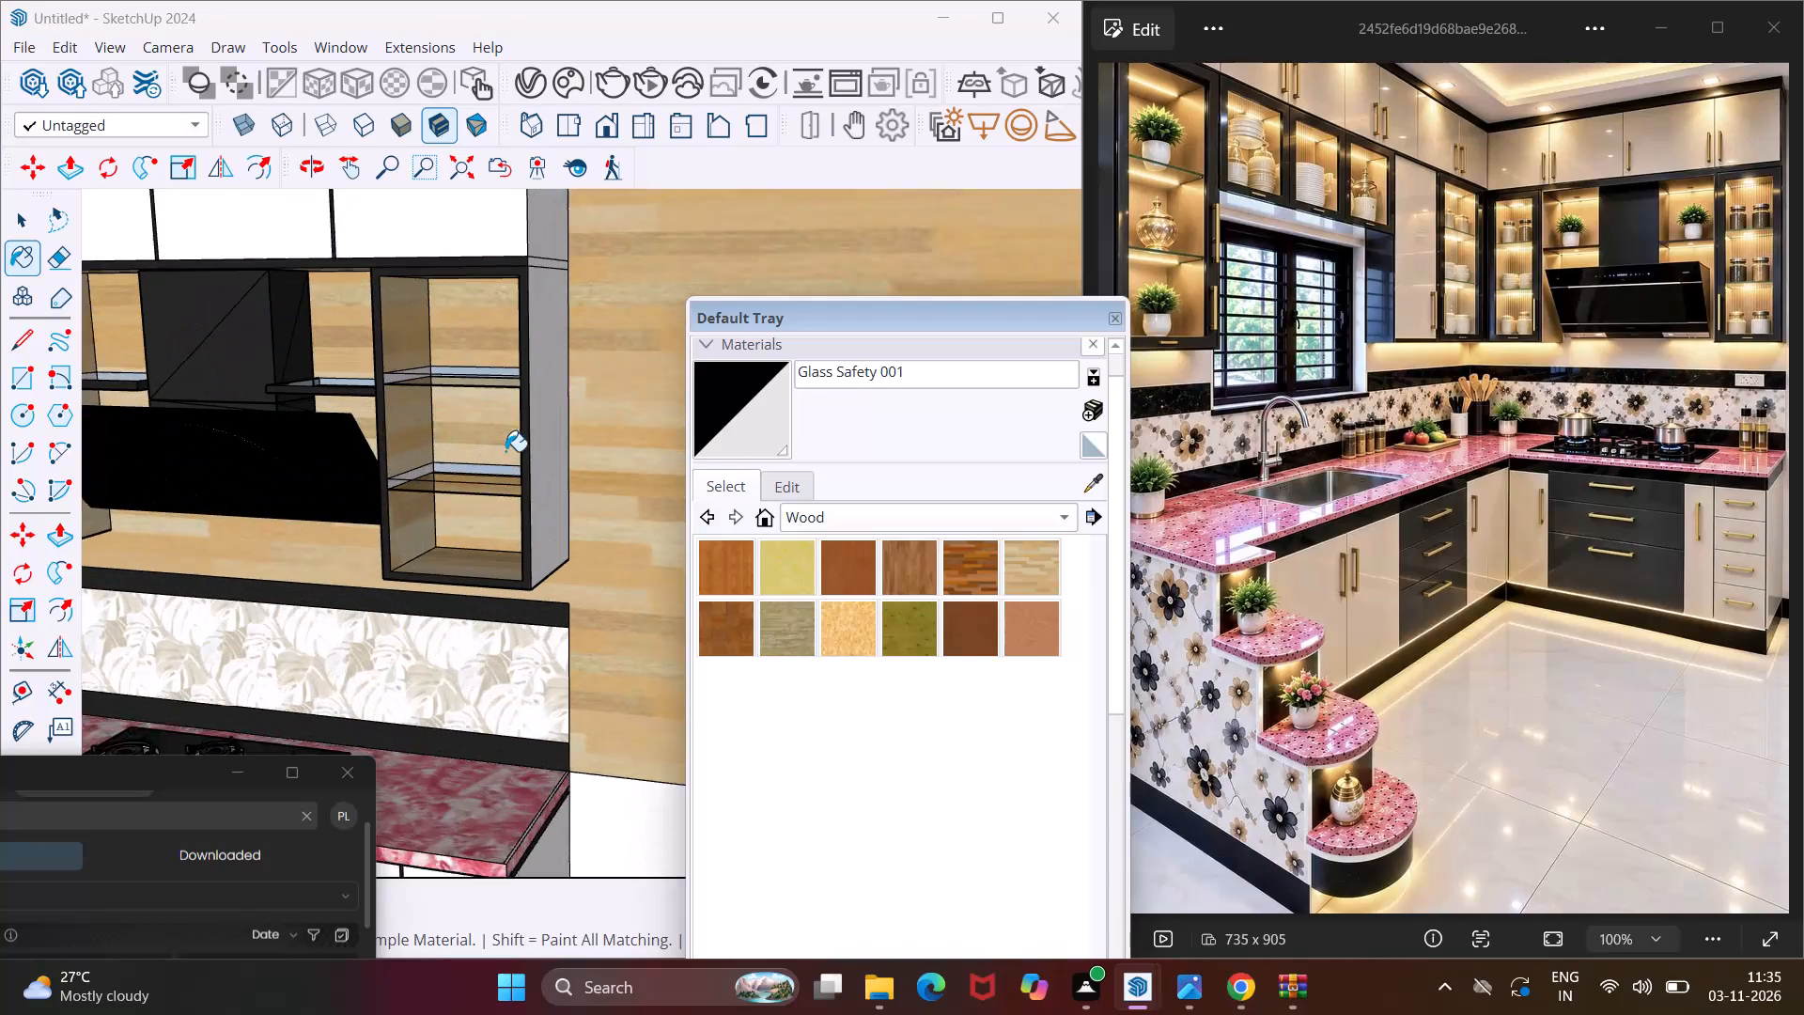
scroll(505, 451, "up", 1)
middle_click_drag(505, 451, 588, 311)
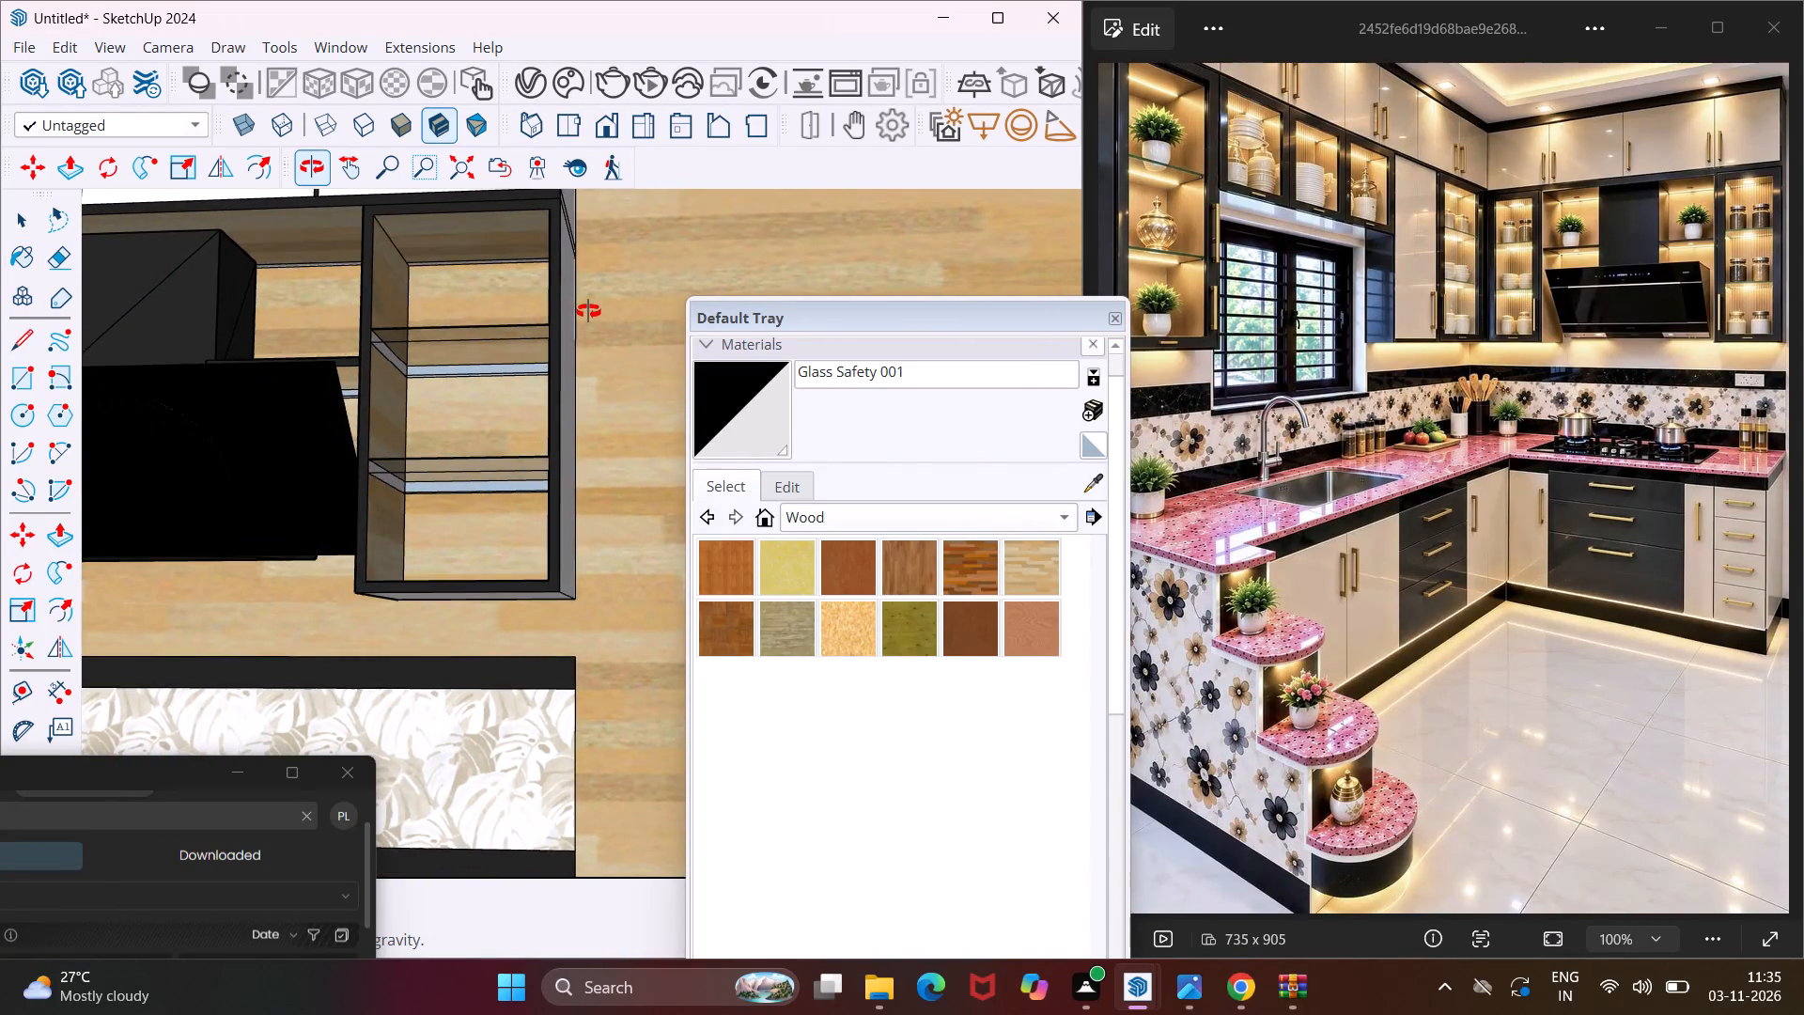
middle_click_drag(588, 311, 631, 528)
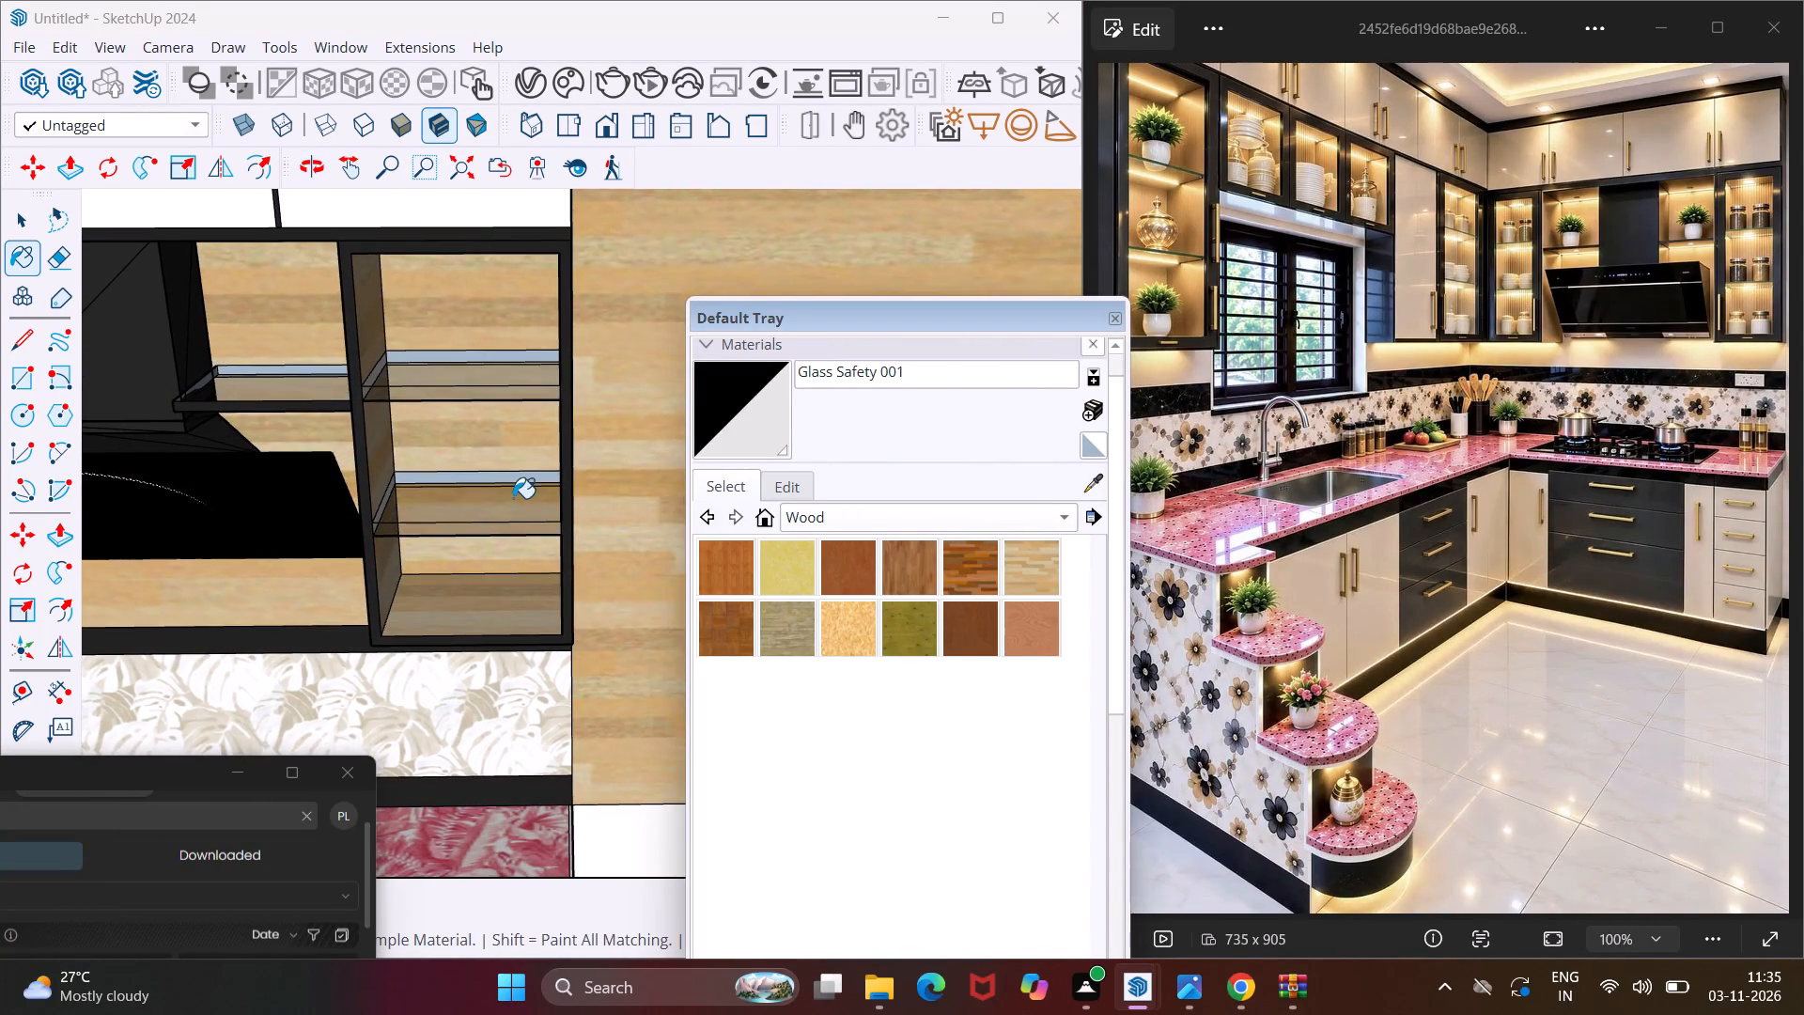
scroll(501, 495, "down", 3)
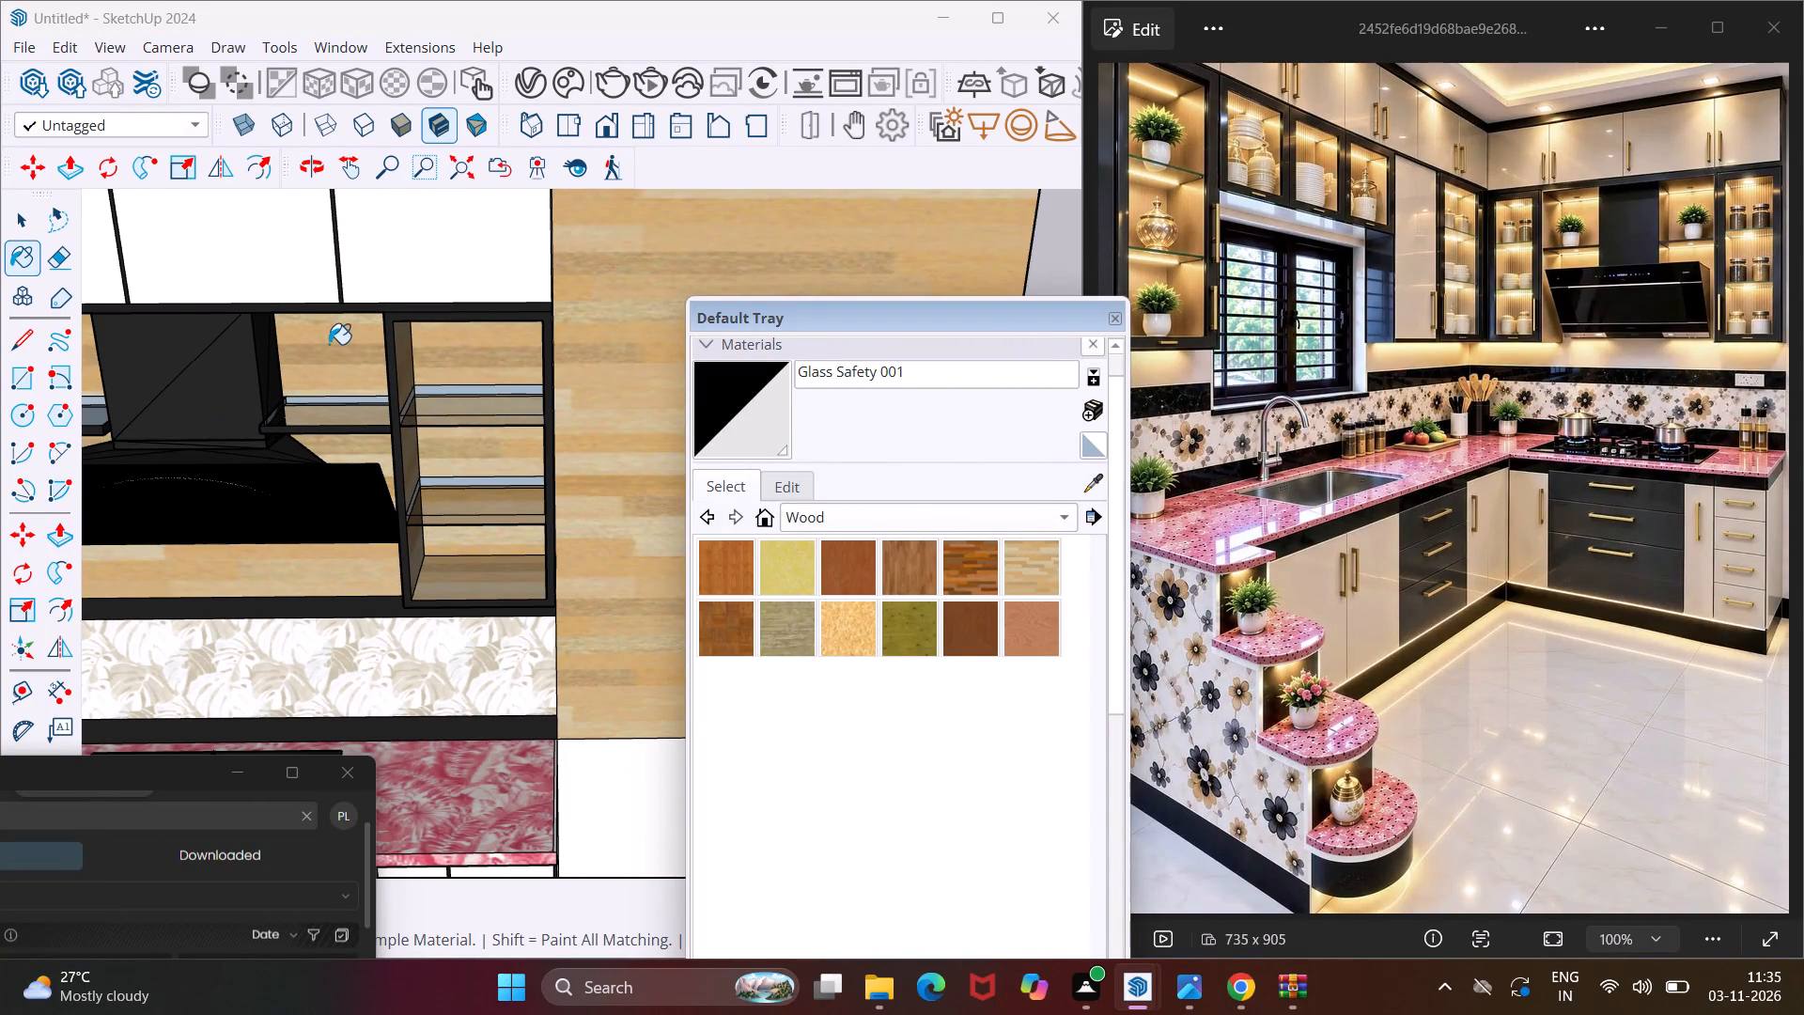
scroll(329, 344, "down", 16)
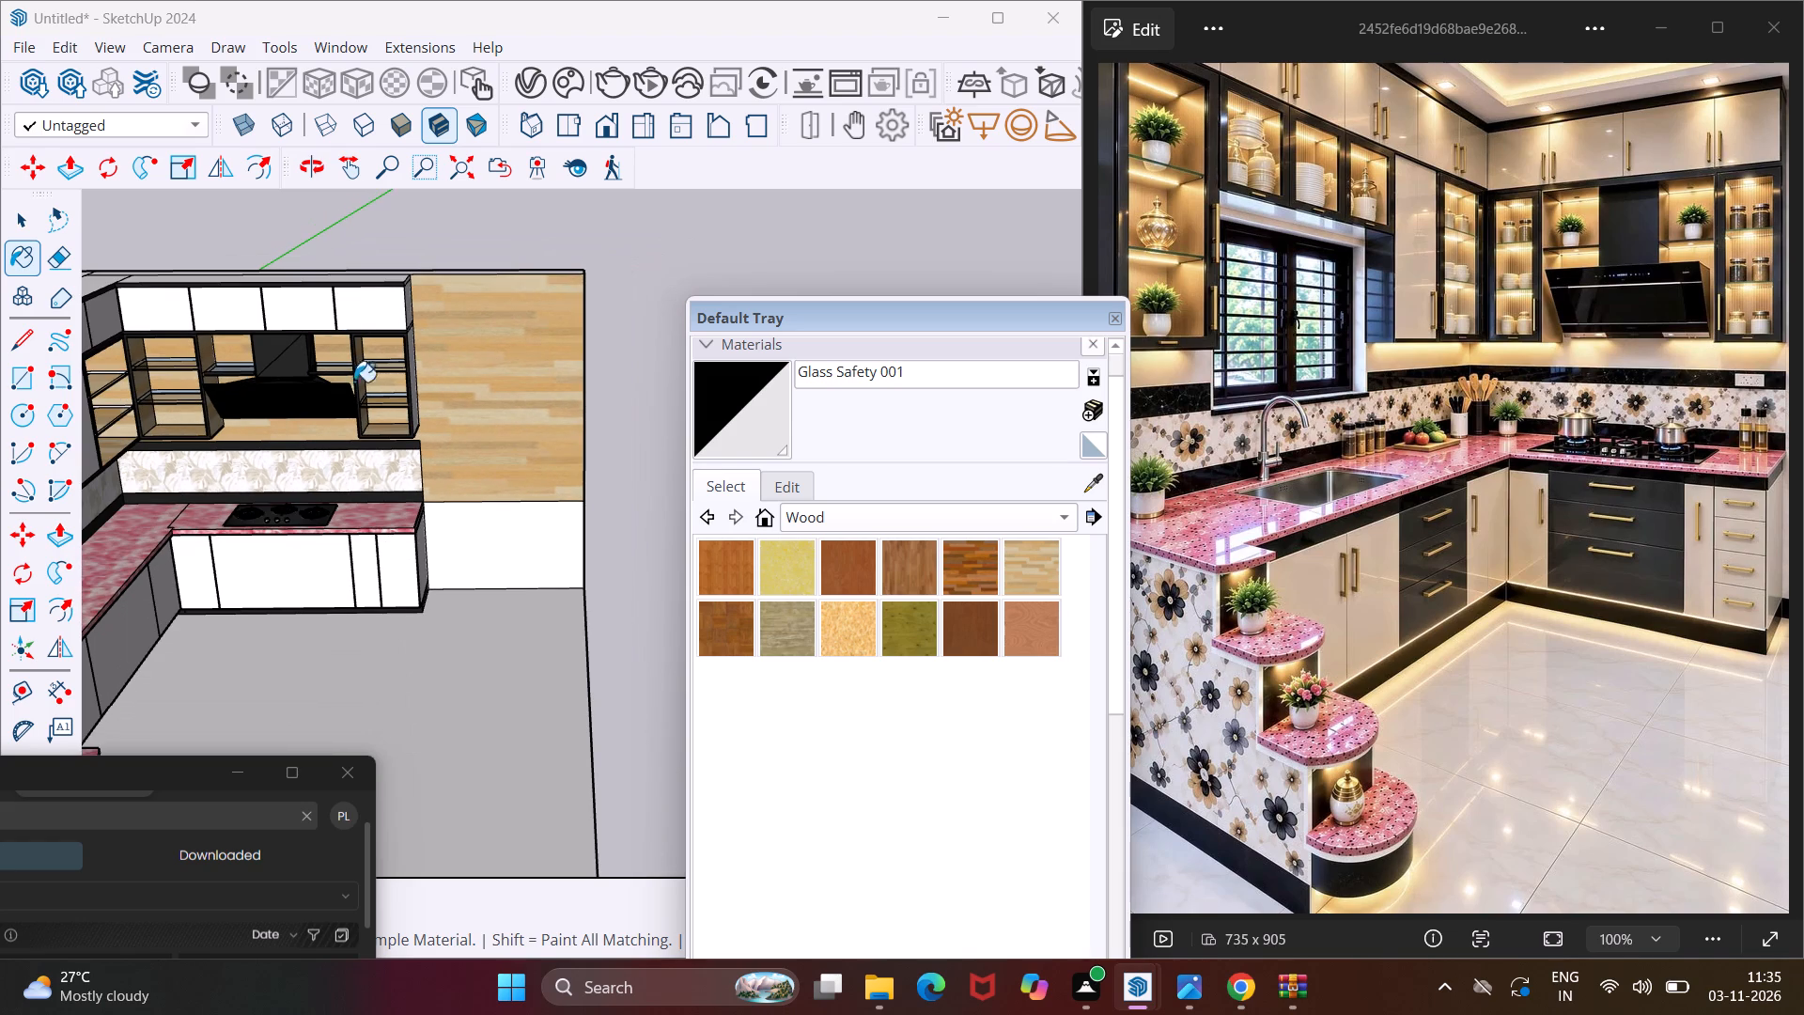
Paint the front edges of the two over-window dividers nearest the tall shelf unit with Color M08 from the Colors collection.
left_click(812, 518)
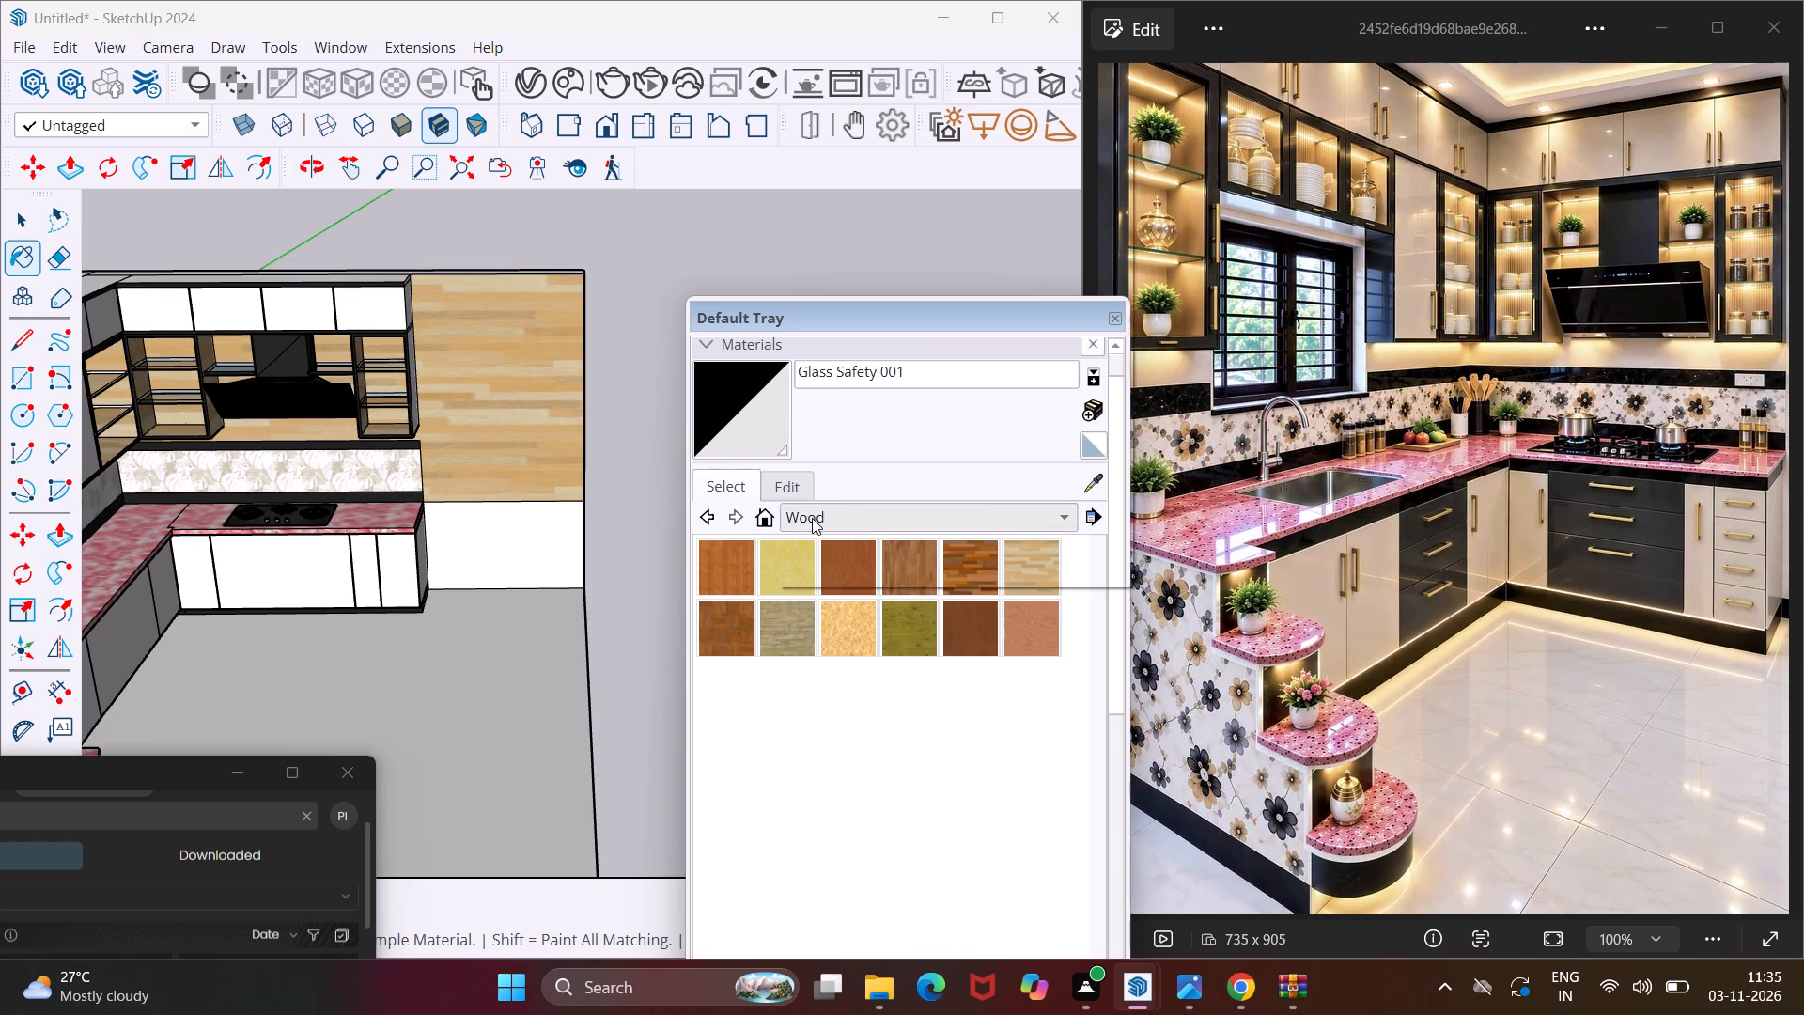
left_click(803, 281)
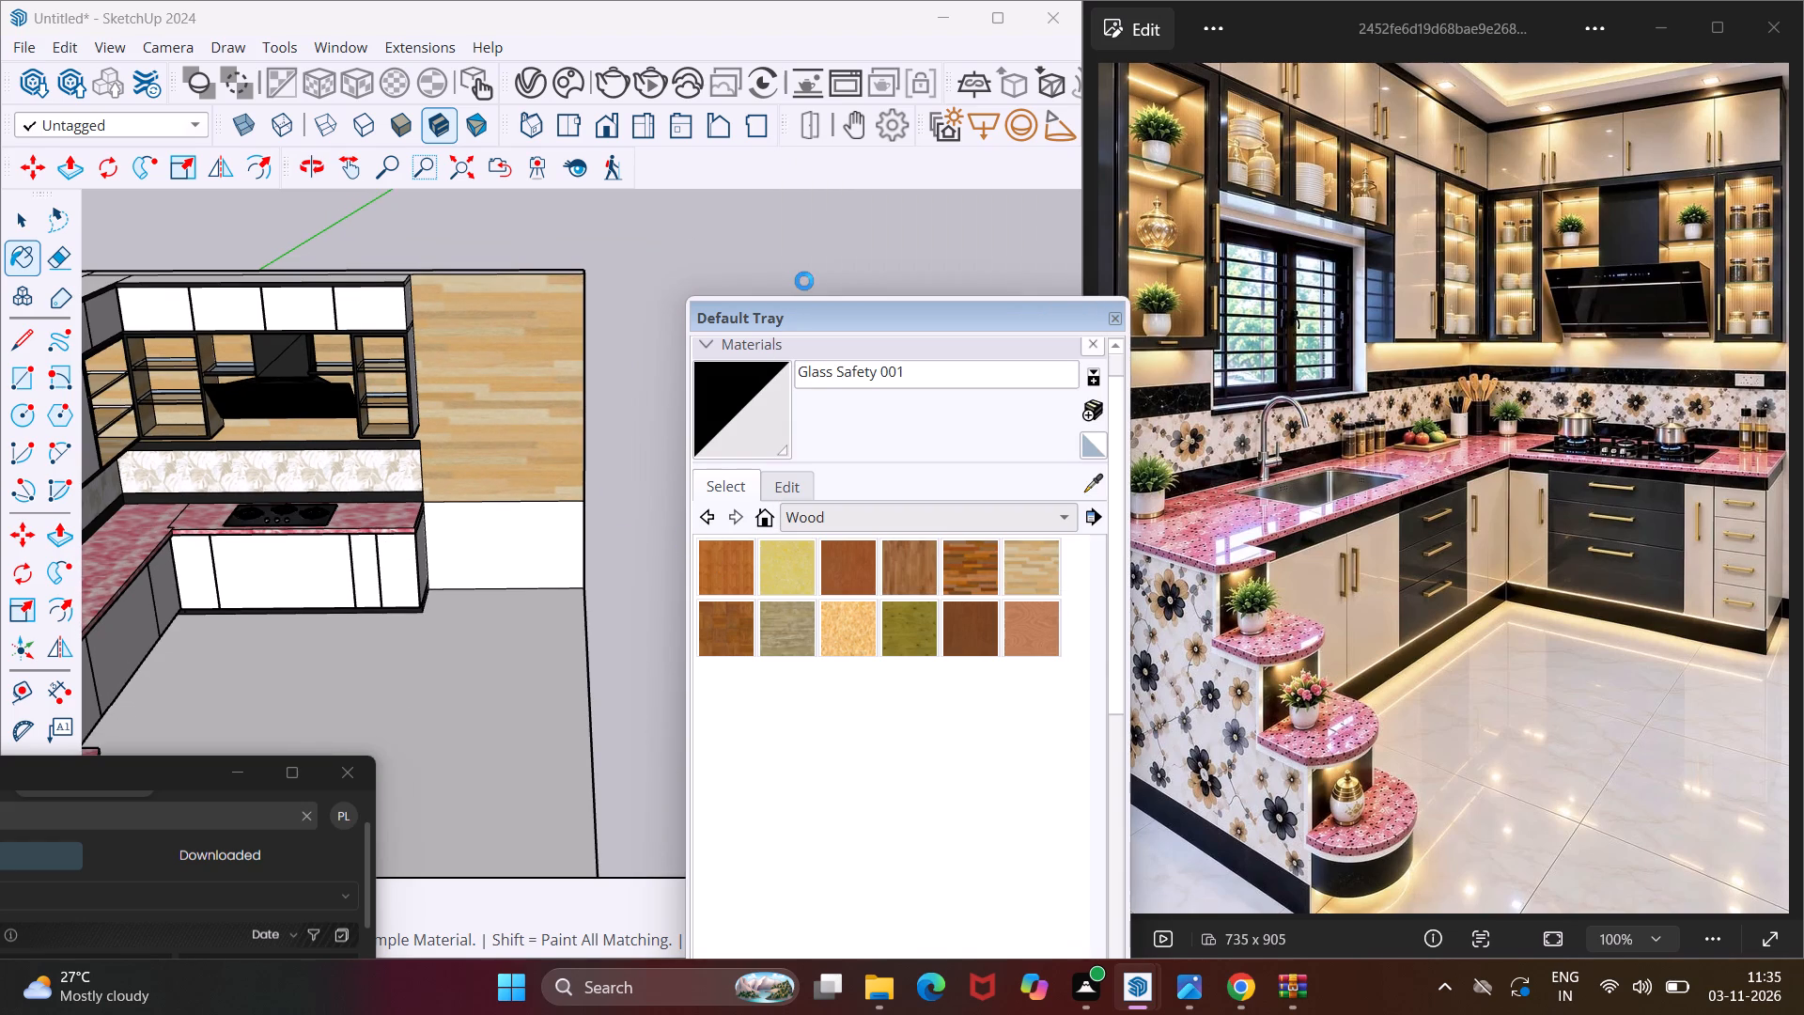
scroll(860, 664, "down", 6)
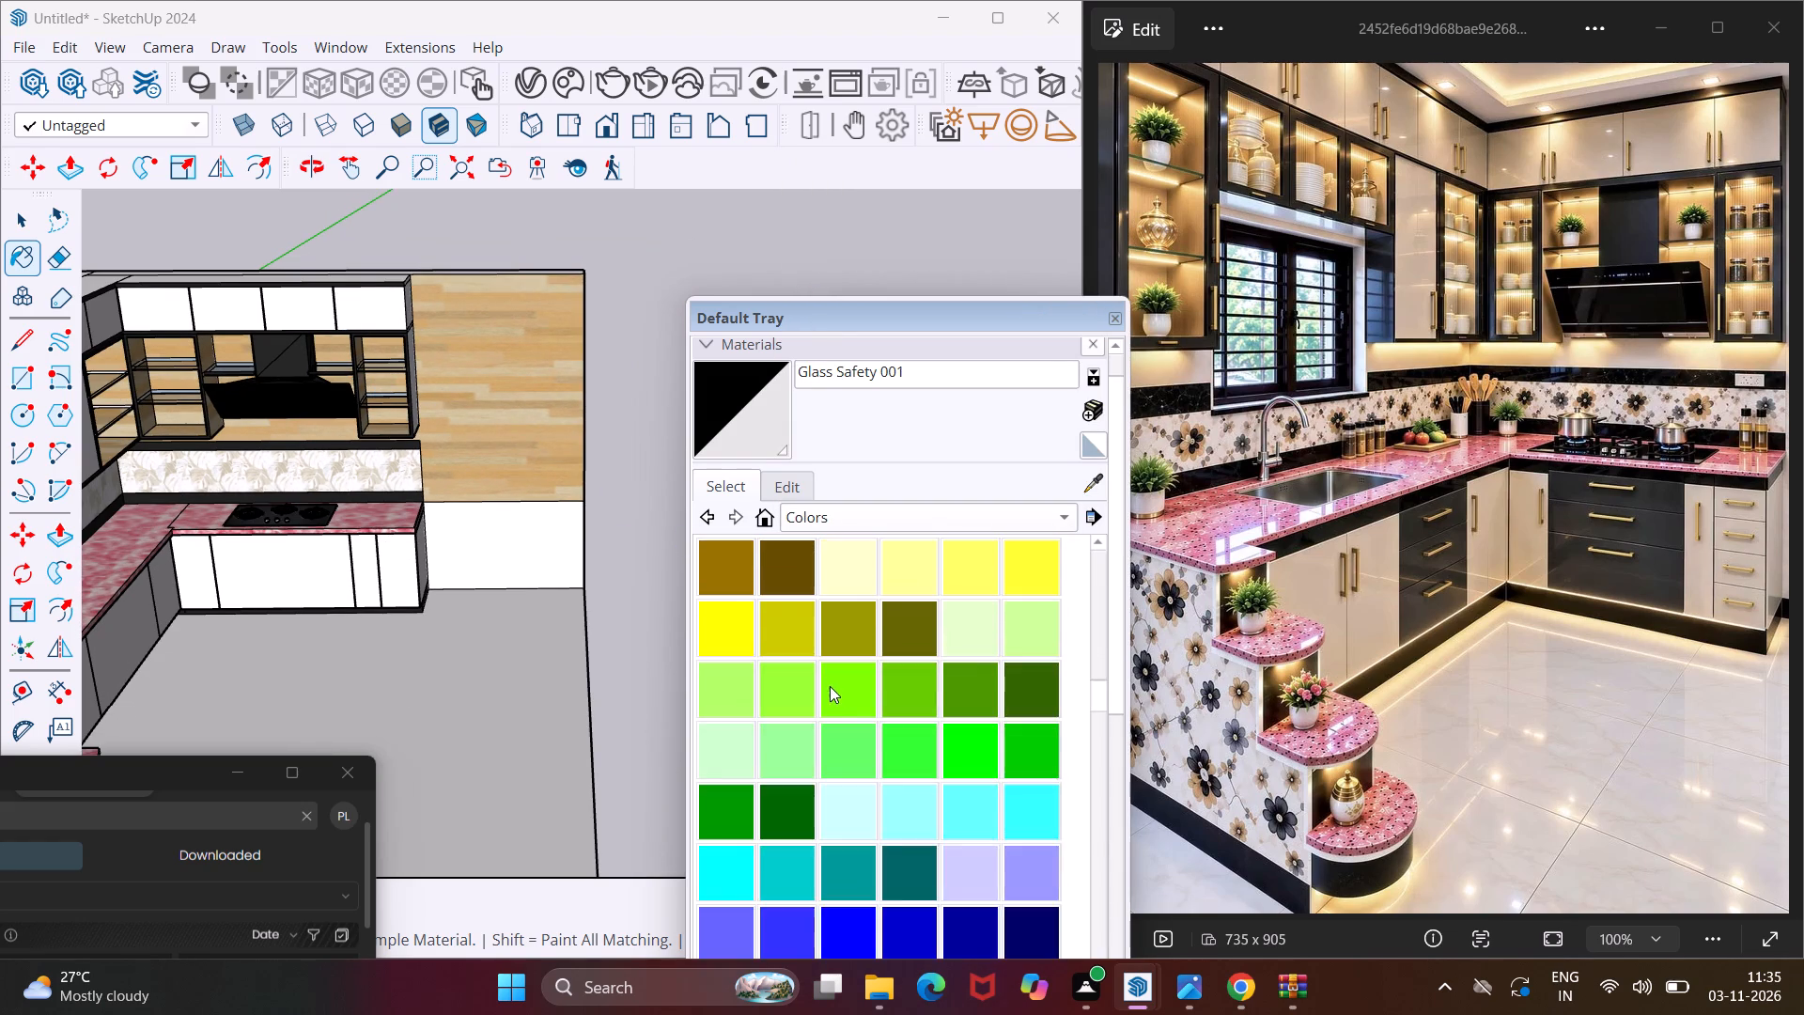
scroll(830, 685, "down", 9)
left_click(836, 742)
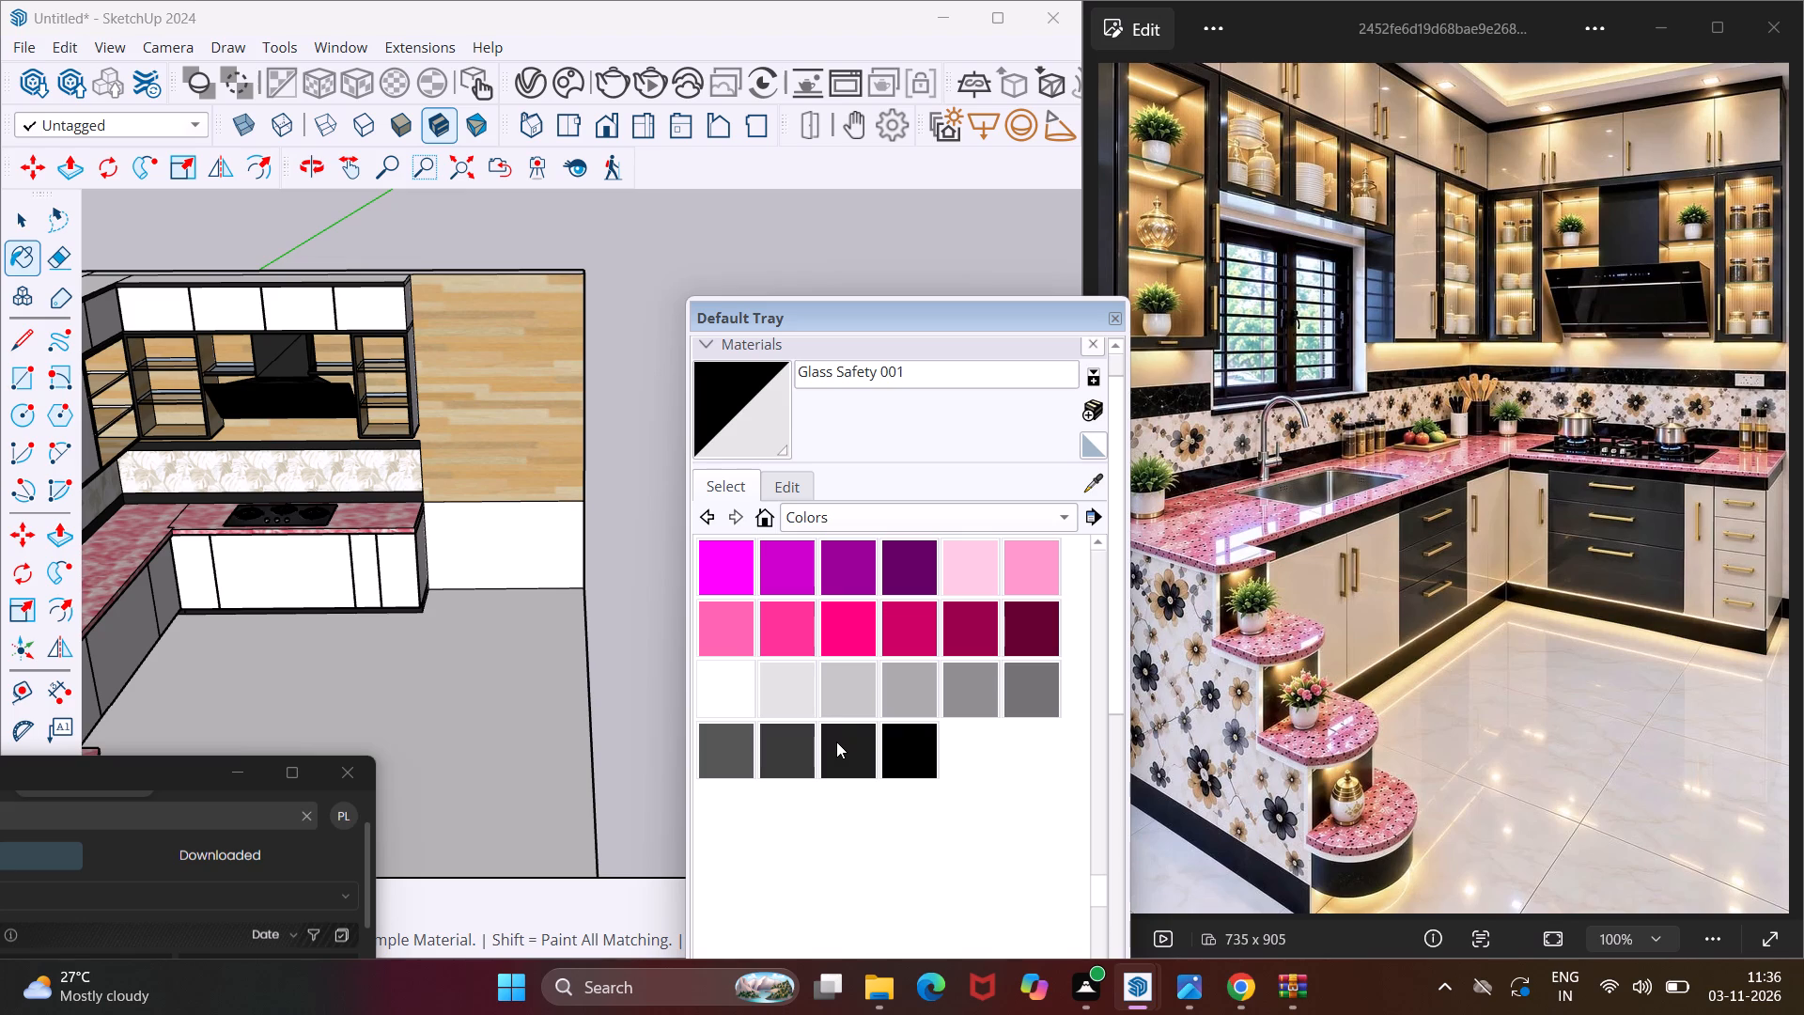
scroll(635, 552, "down", 3)
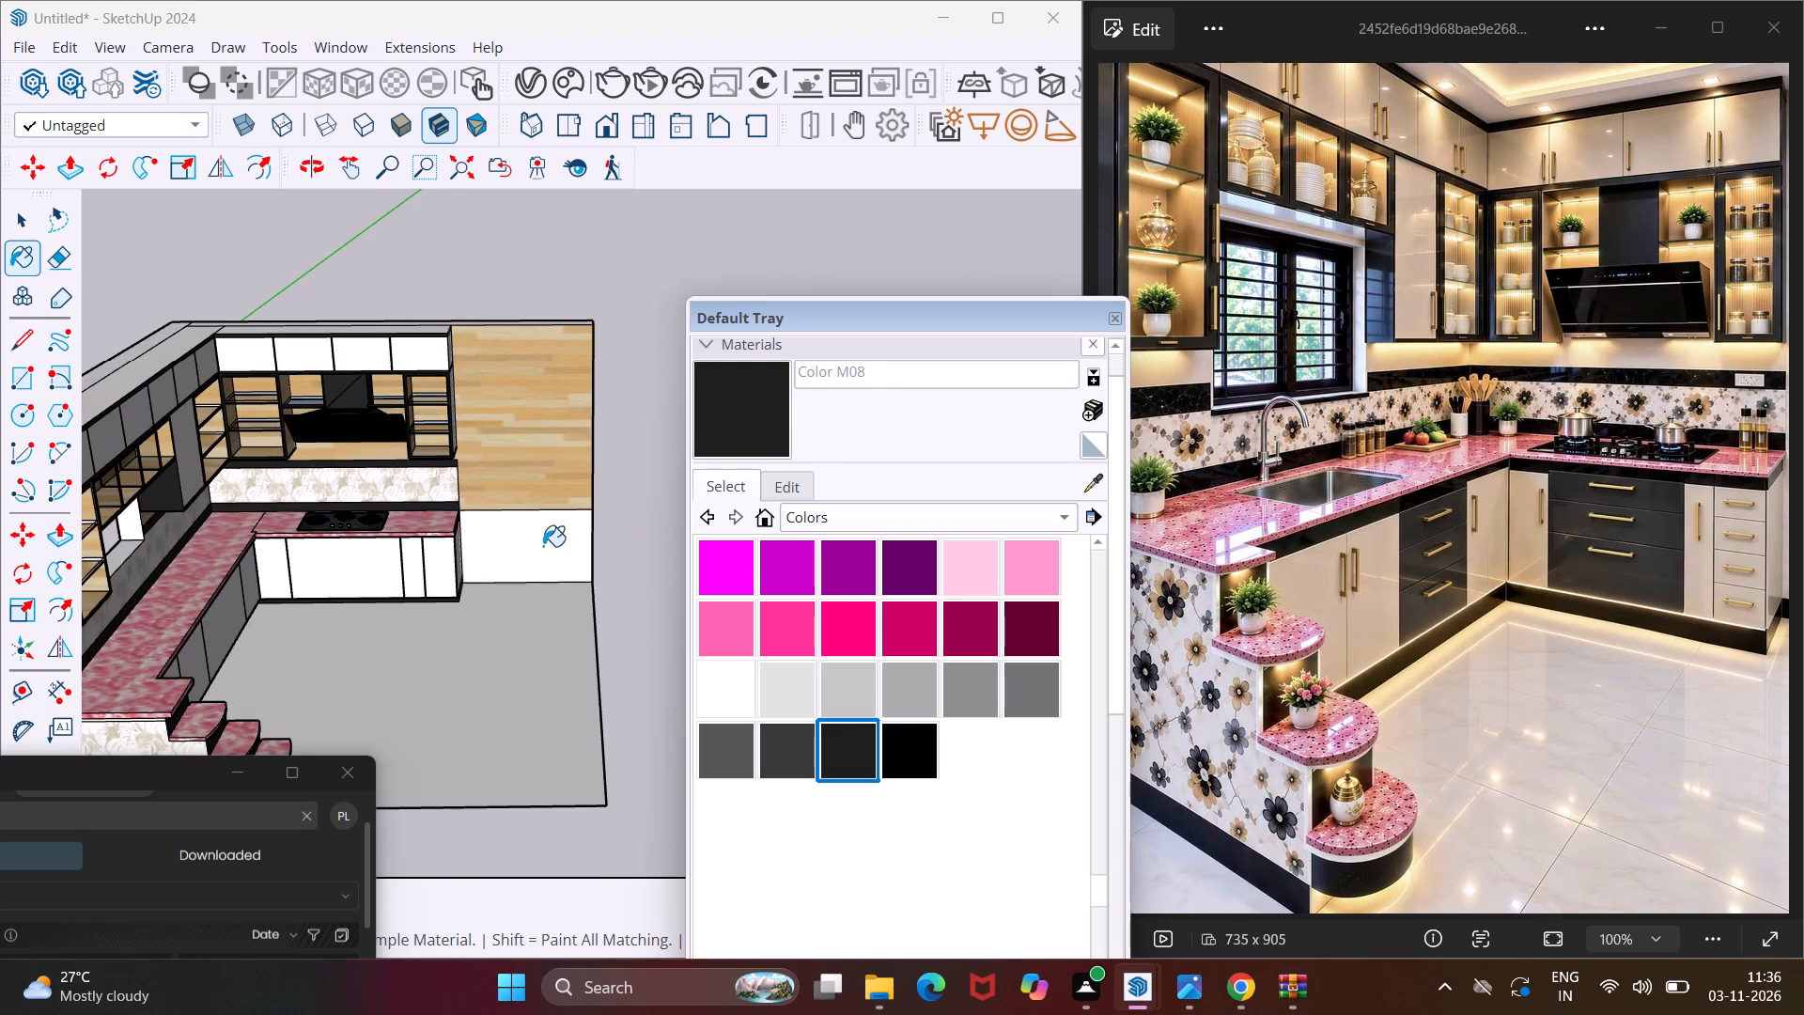
scroll(543, 546, "down", 8)
middle_click_drag(543, 546, 127, 556)
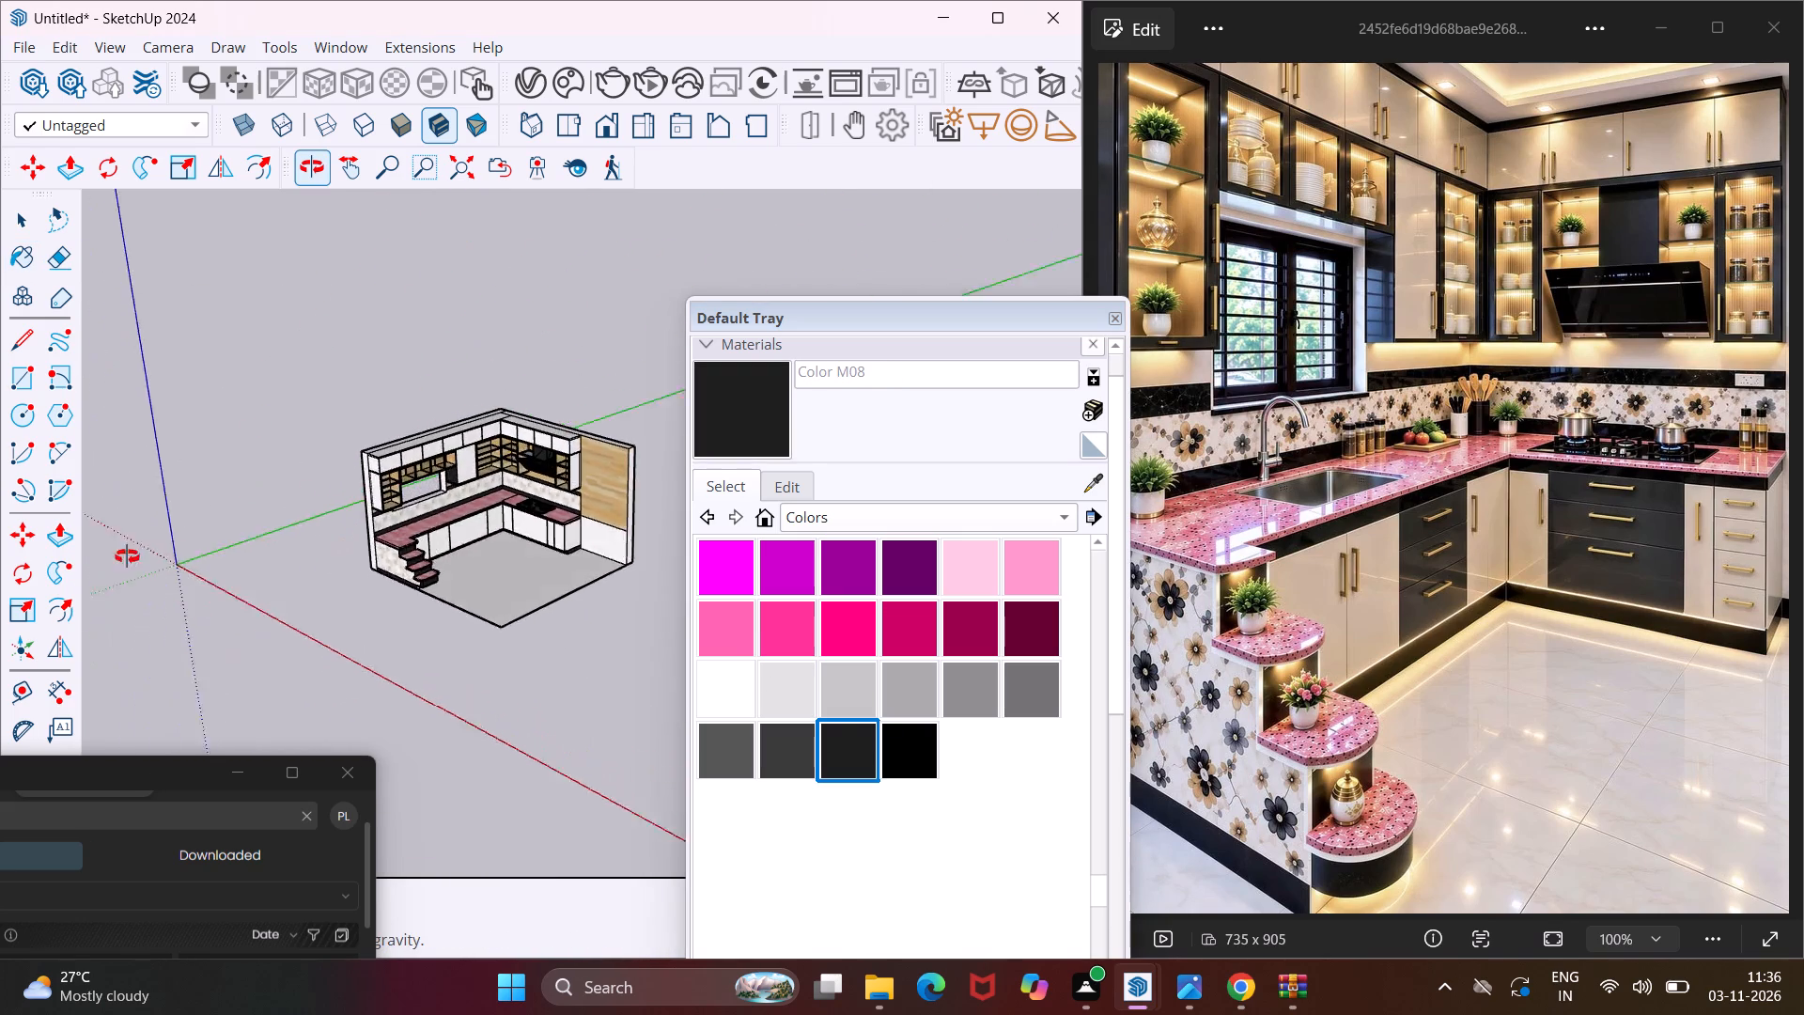
middle_click_drag(127, 556, 100, 553)
scroll(498, 453, "up", 15)
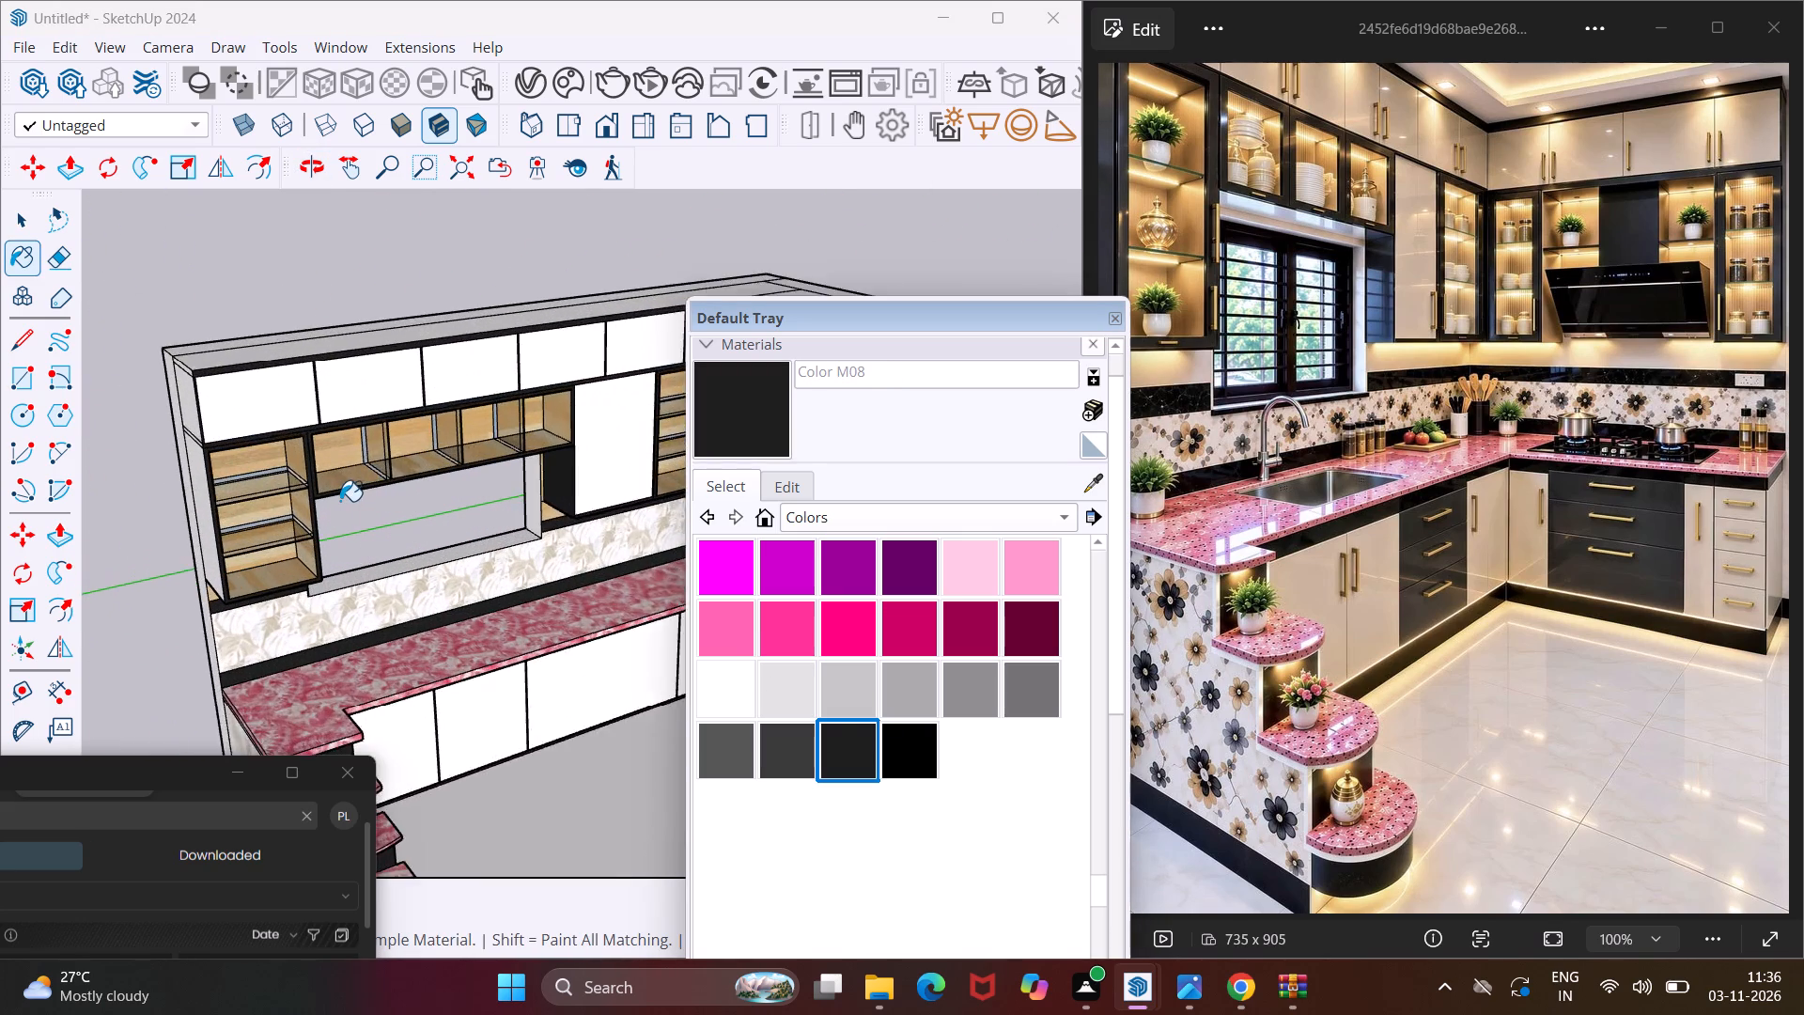
scroll(340, 501, "up", 10)
left_click(466, 433)
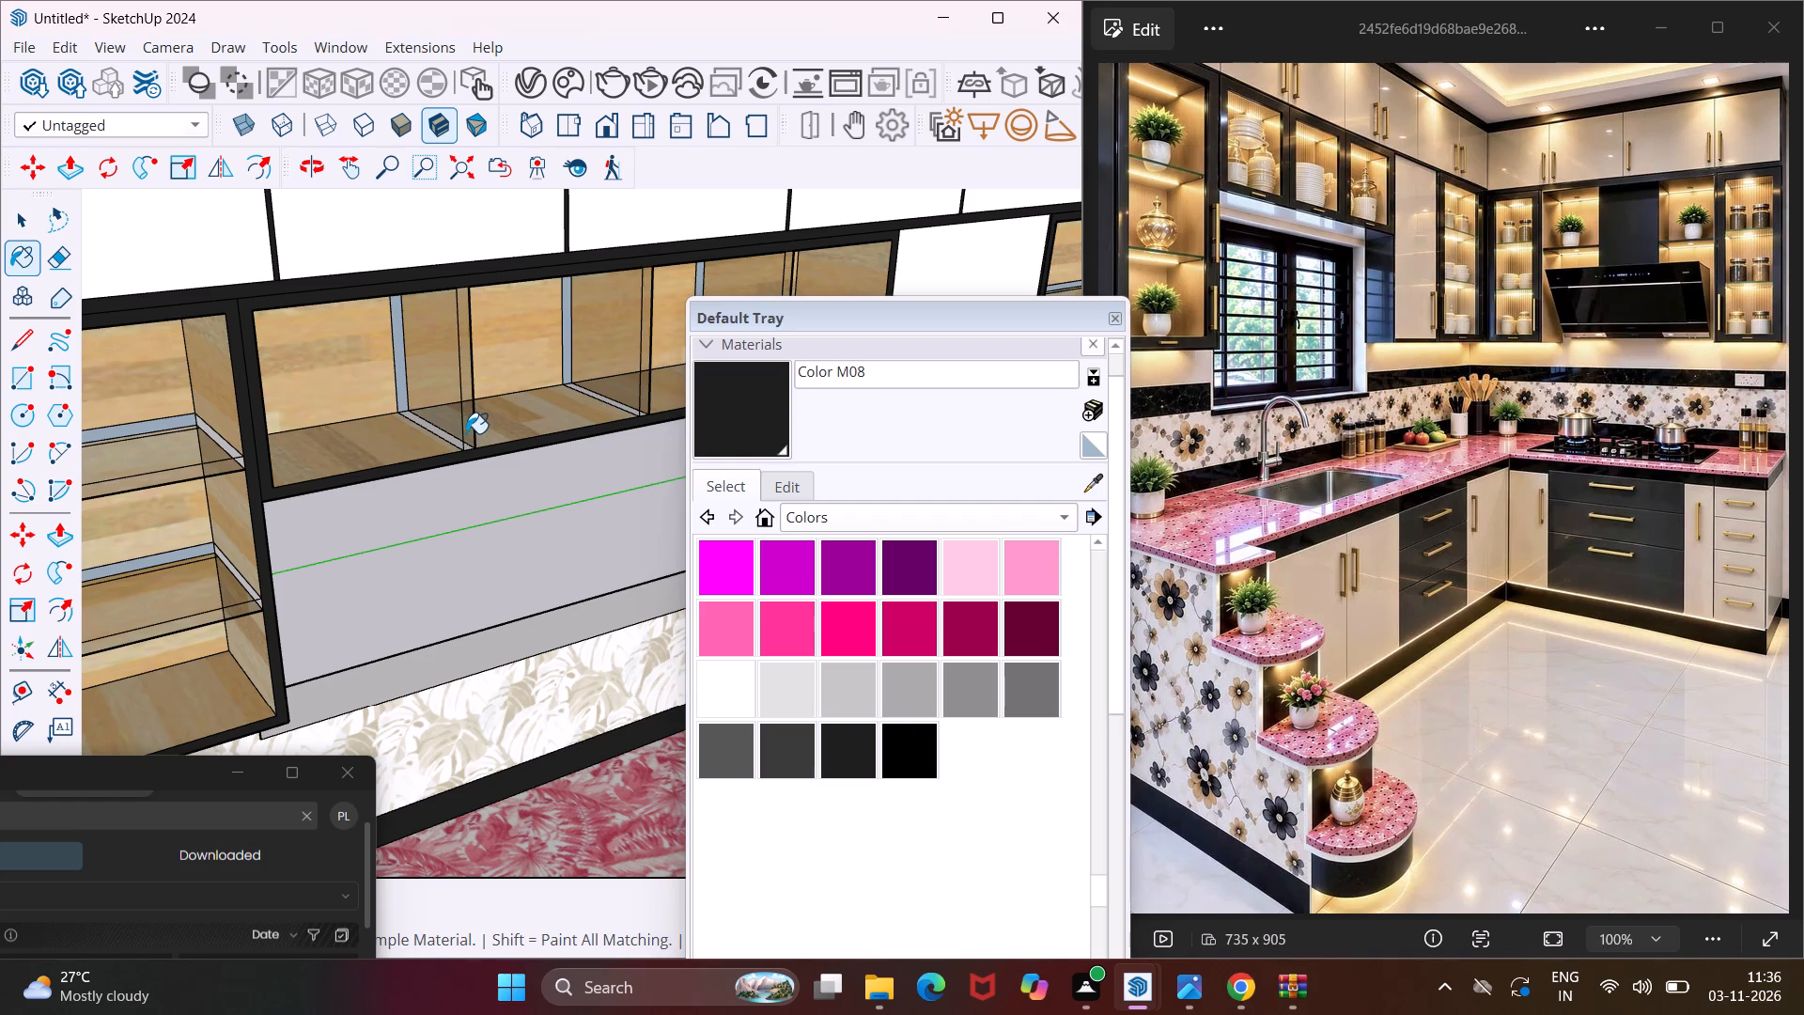
left_click(648, 378)
scroll(249, 526, "down", 6)
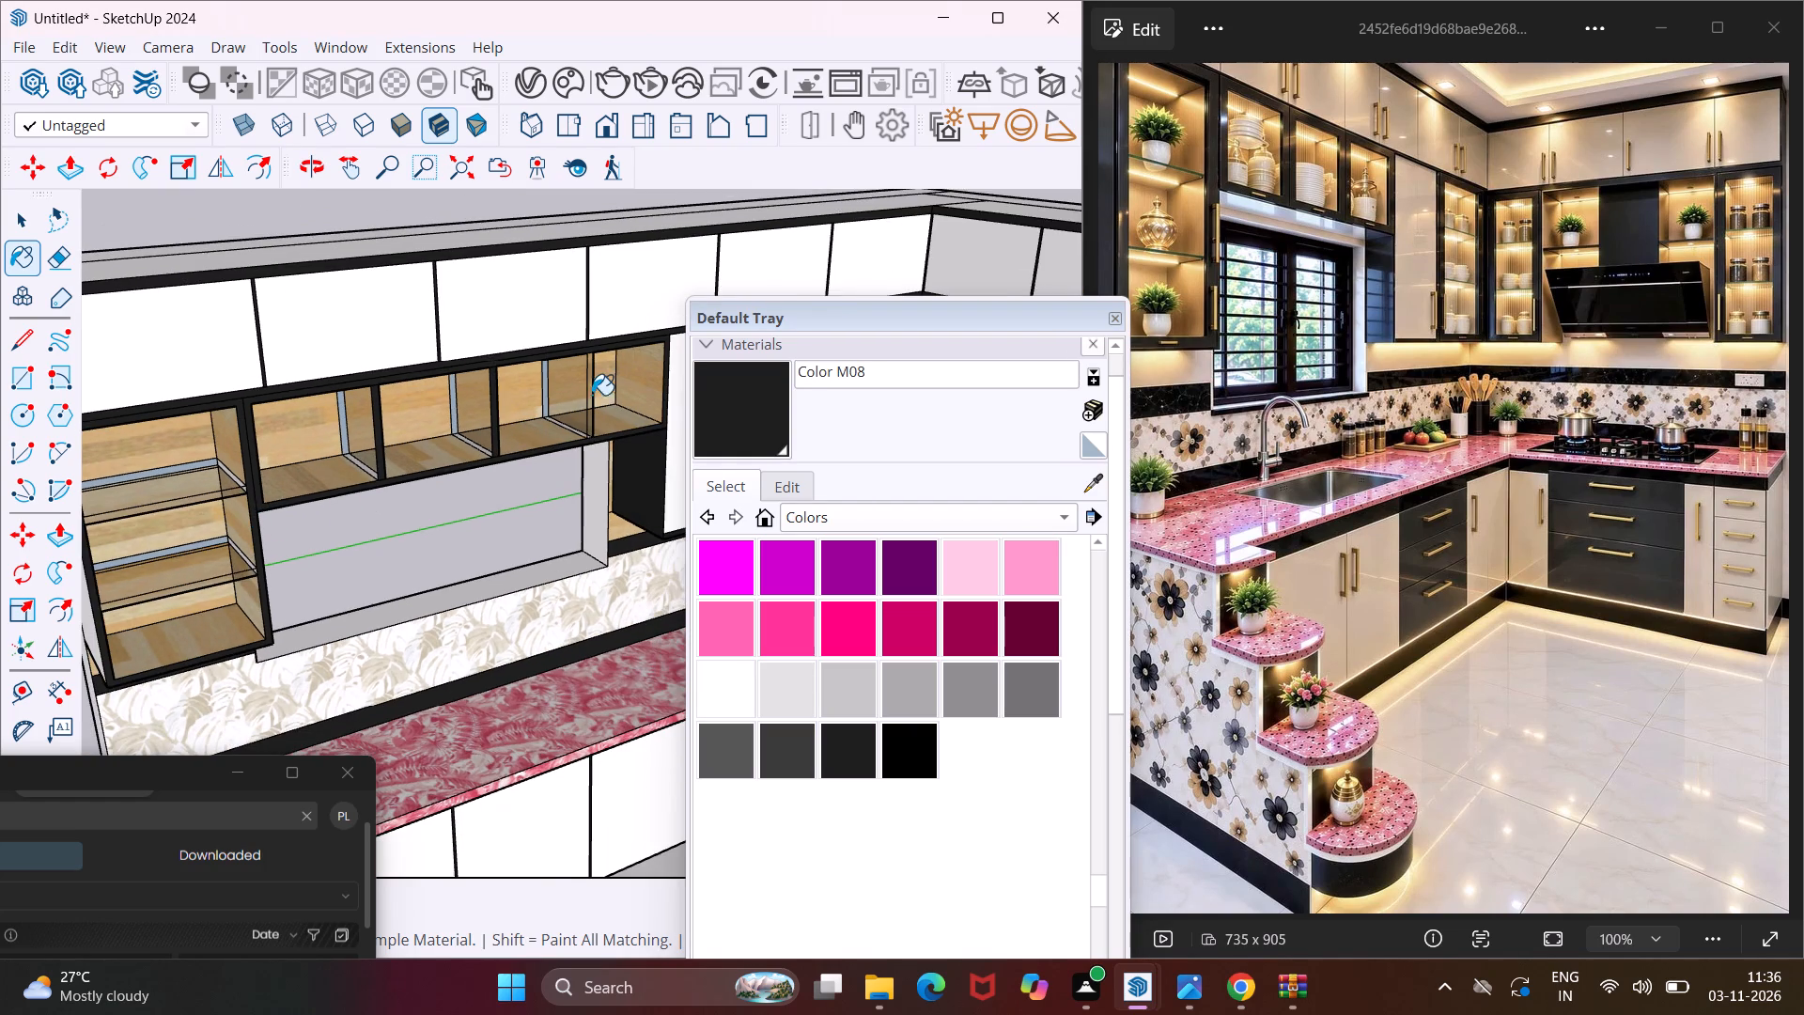
Paint the front edge of the over-window divider nearest the closed white wall cabinet with Color M08.
scroll(594, 394, "up", 5)
left_click(592, 391)
scroll(412, 469, "down", 4)
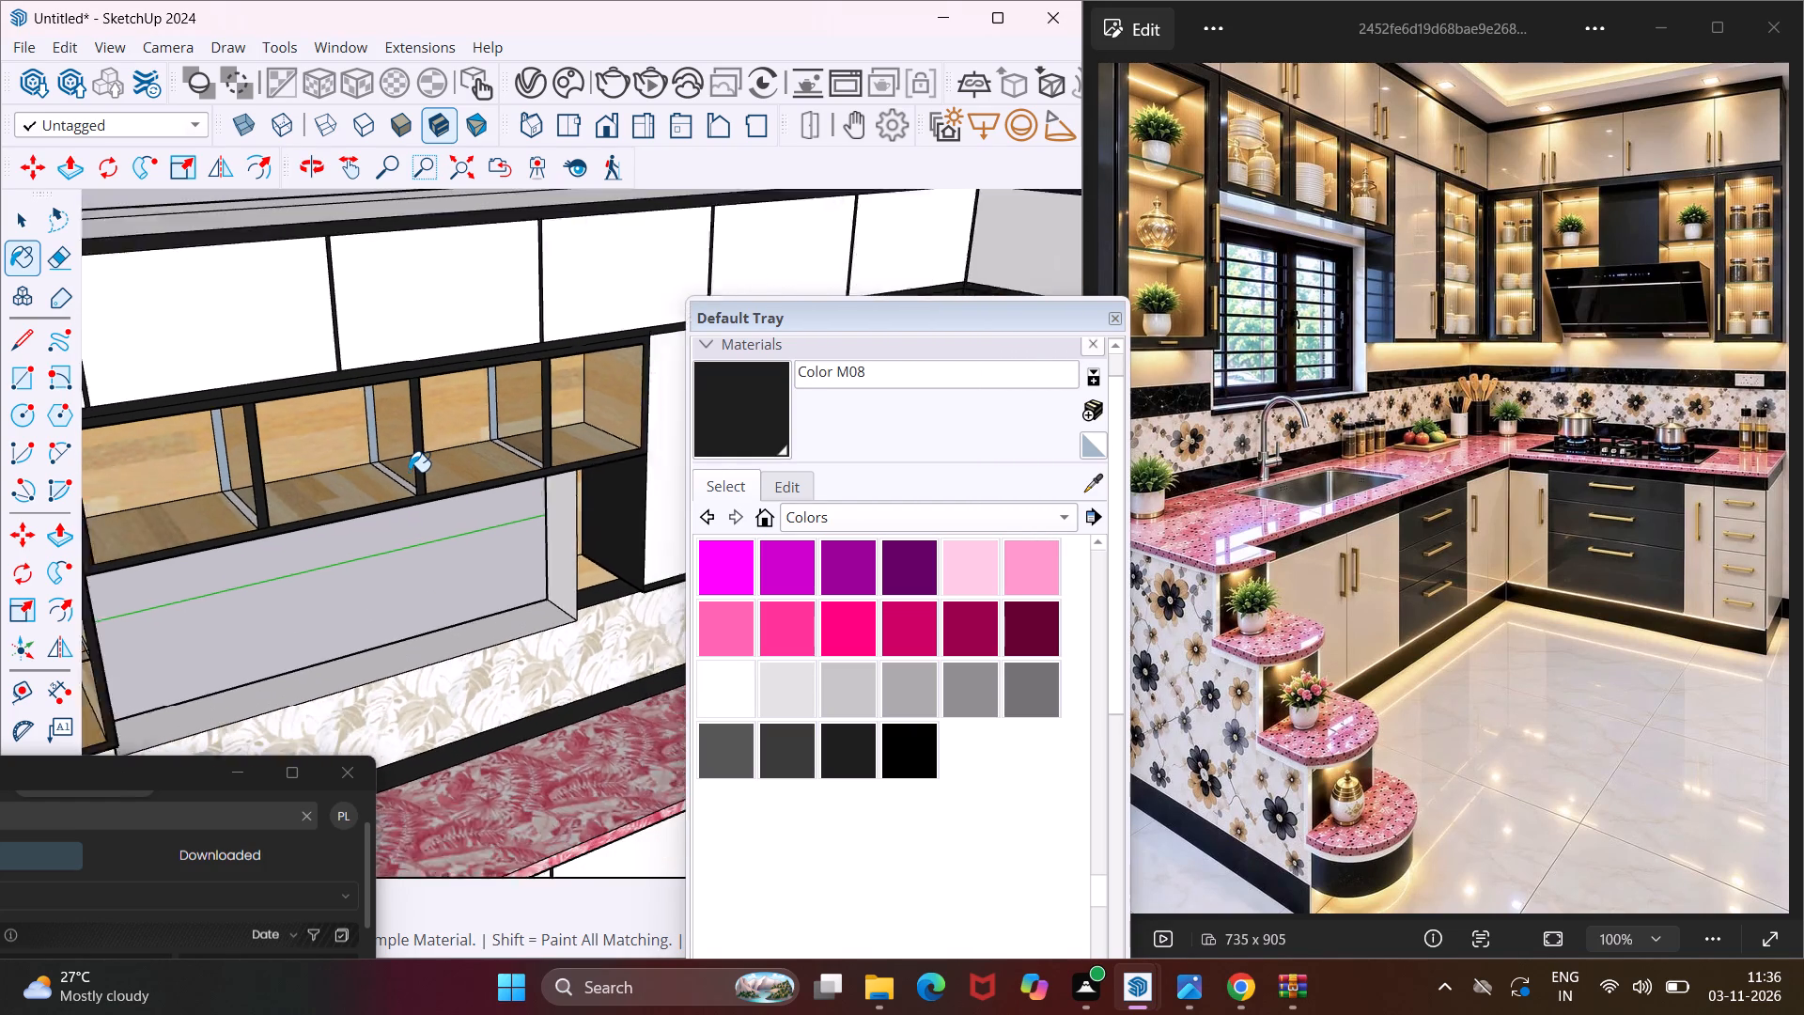
Examine the whole kitchen, the over-window units and the corner open shelves for anything still to finish.
scroll(409, 472, "down", 10)
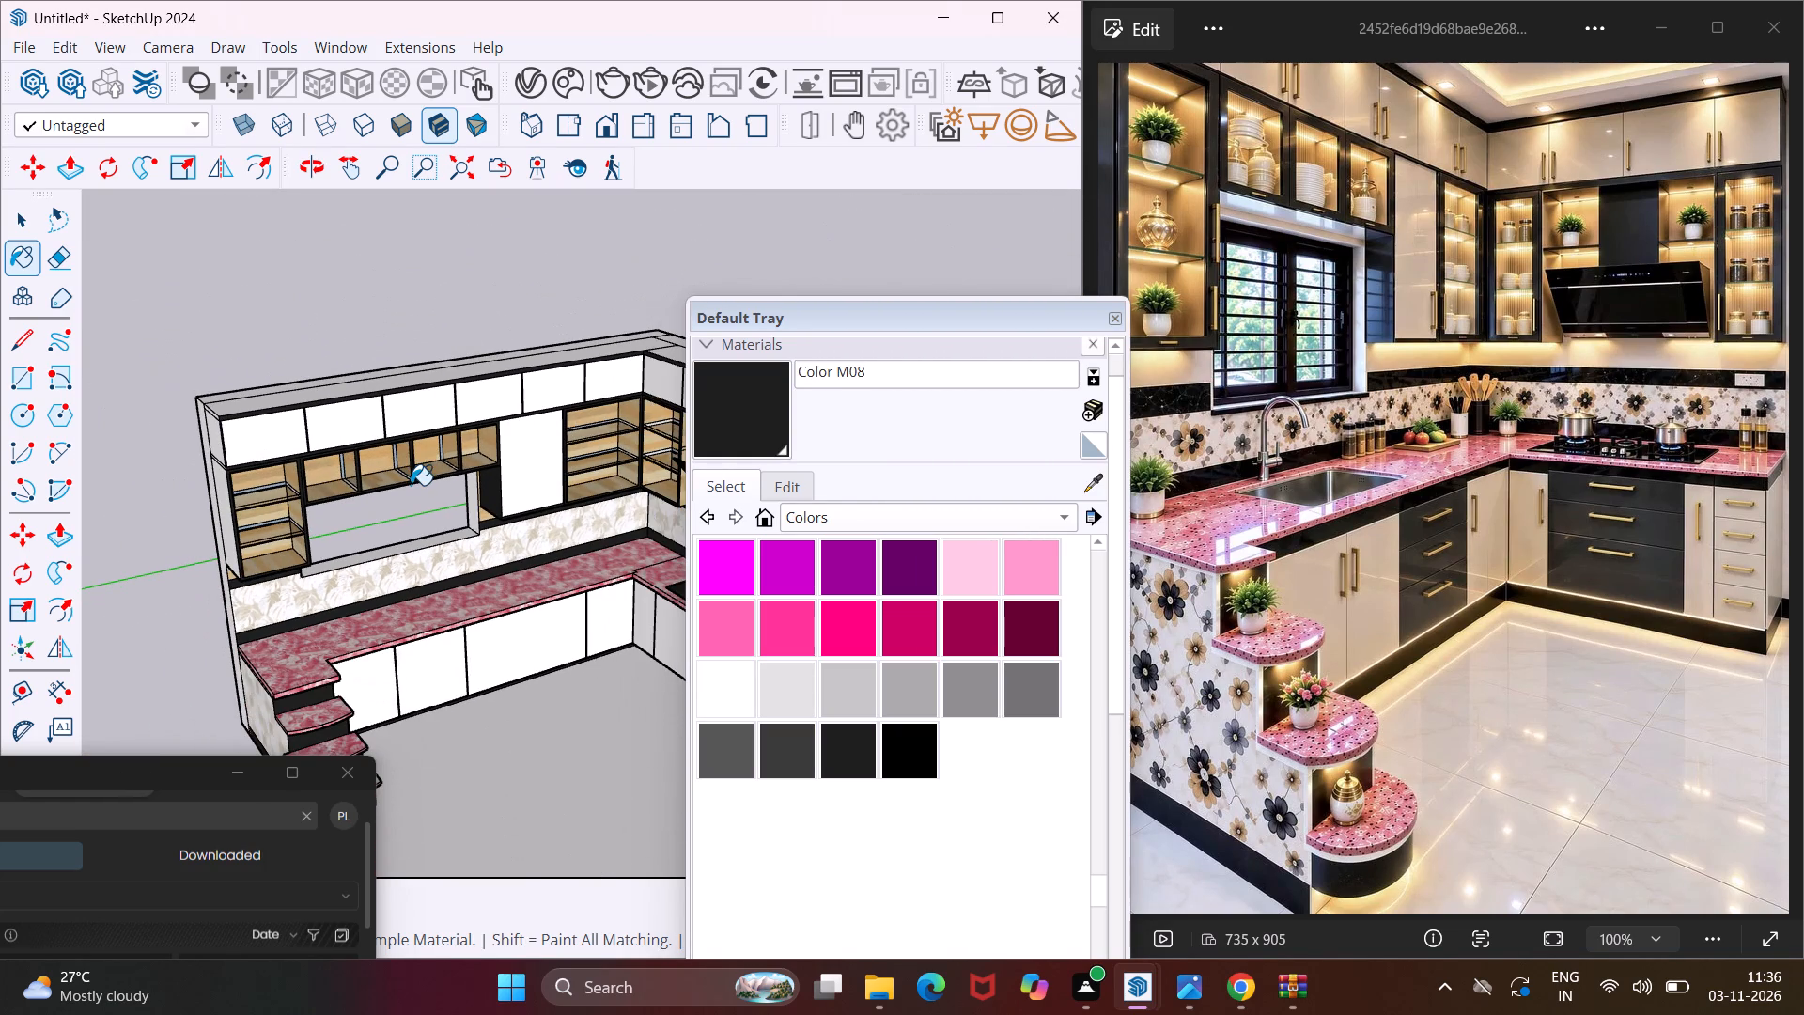
key("Escape")
scroll(389, 487, "down", 3)
middle_click_drag(389, 487, 545, 487)
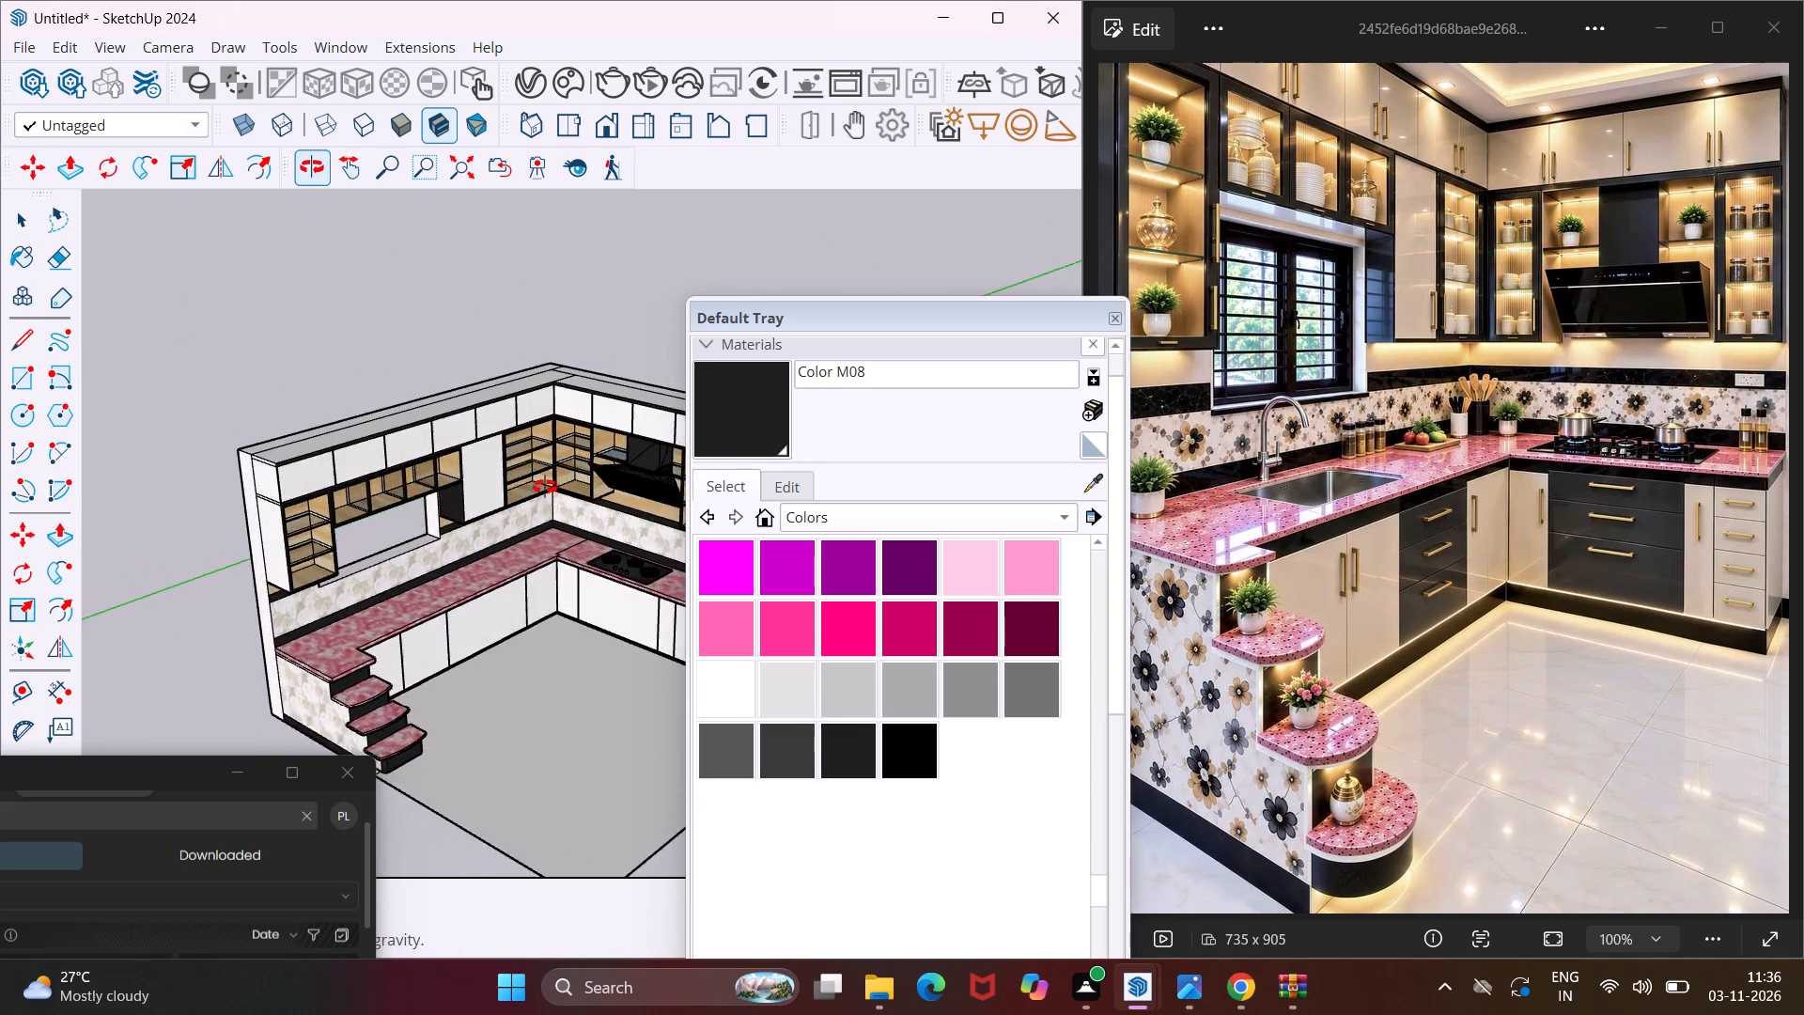
middle_click_drag(545, 487, 692, 456)
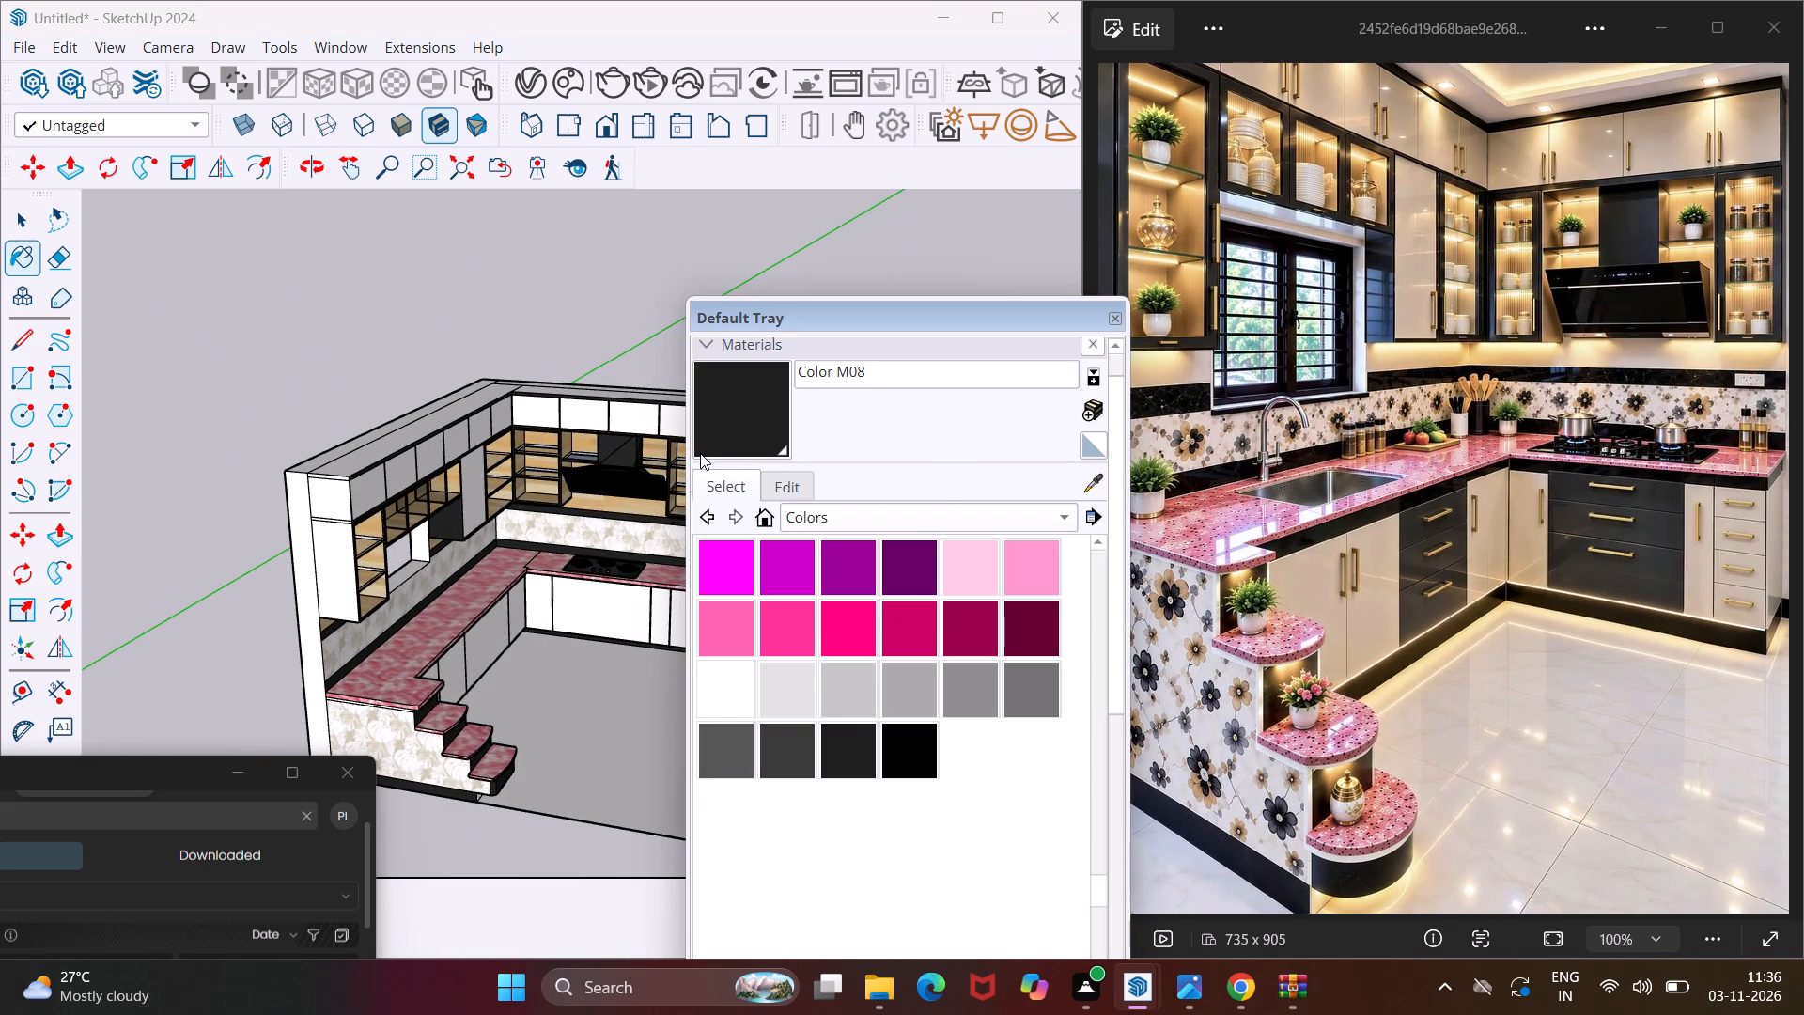
scroll(475, 512, "up", 7)
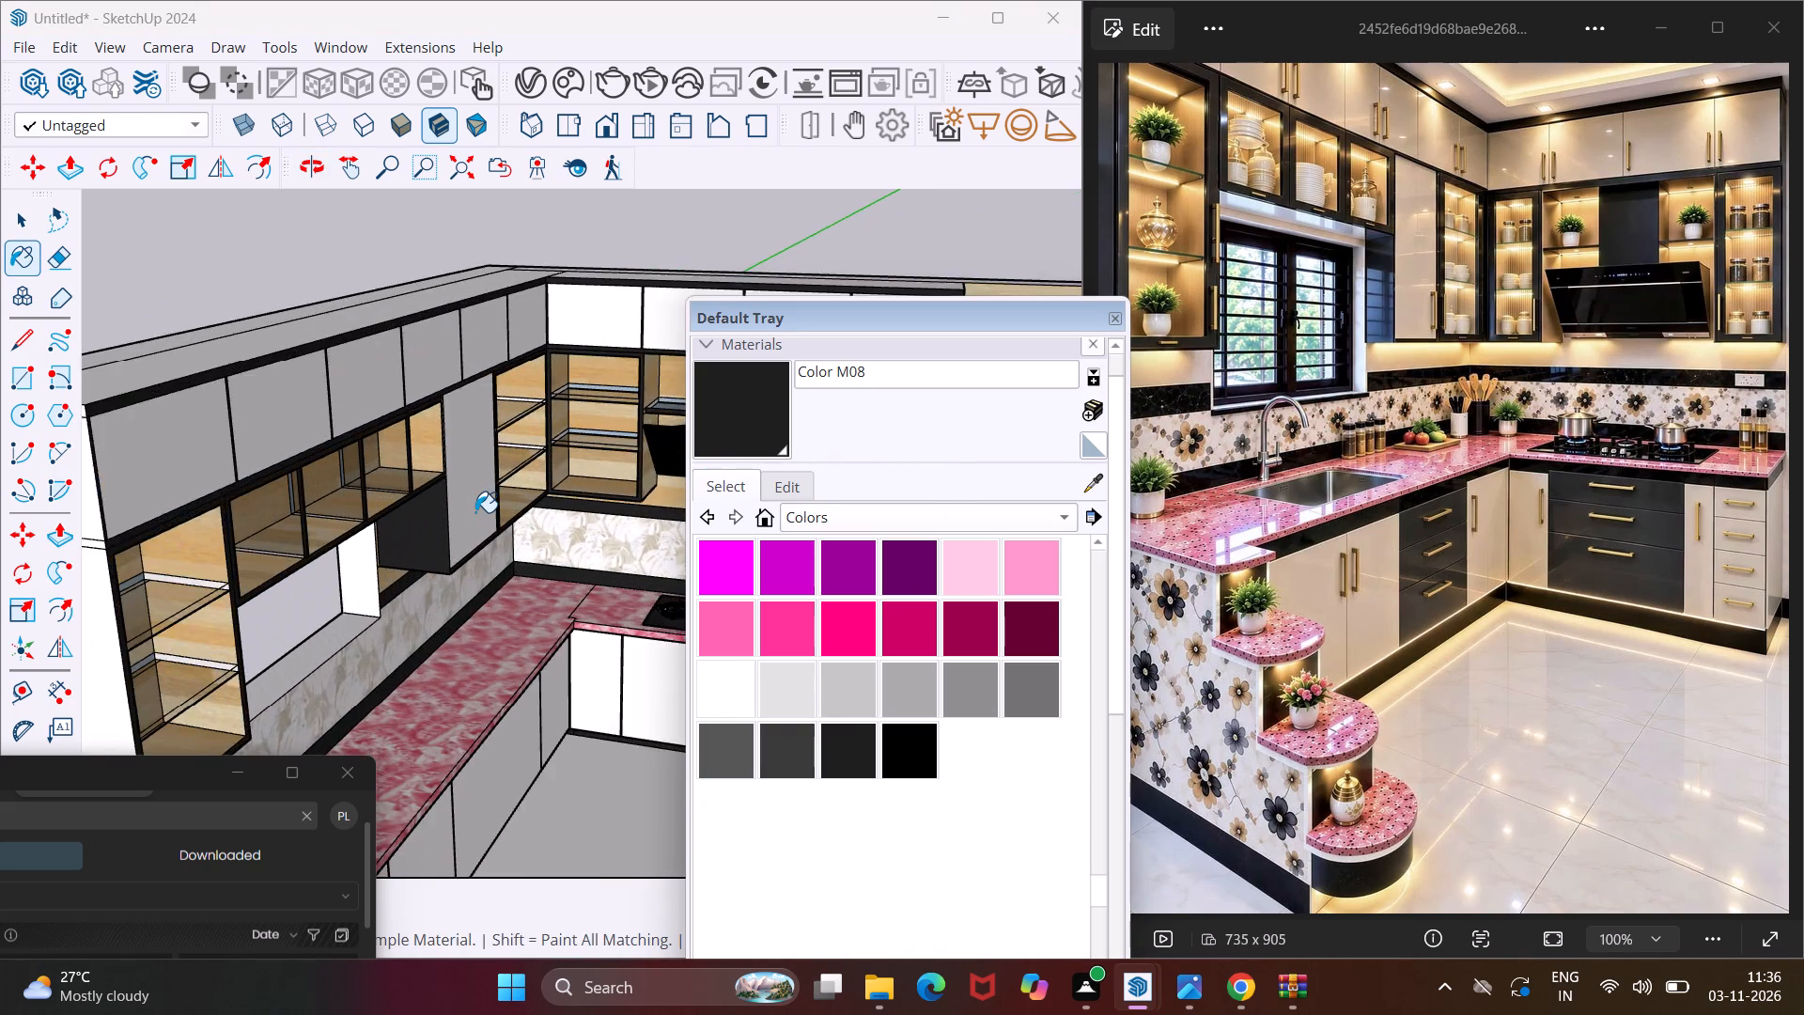
scroll(475, 512, "up", 3)
middle_click_drag(475, 513, 314, 477)
scroll(469, 517, "up", 1)
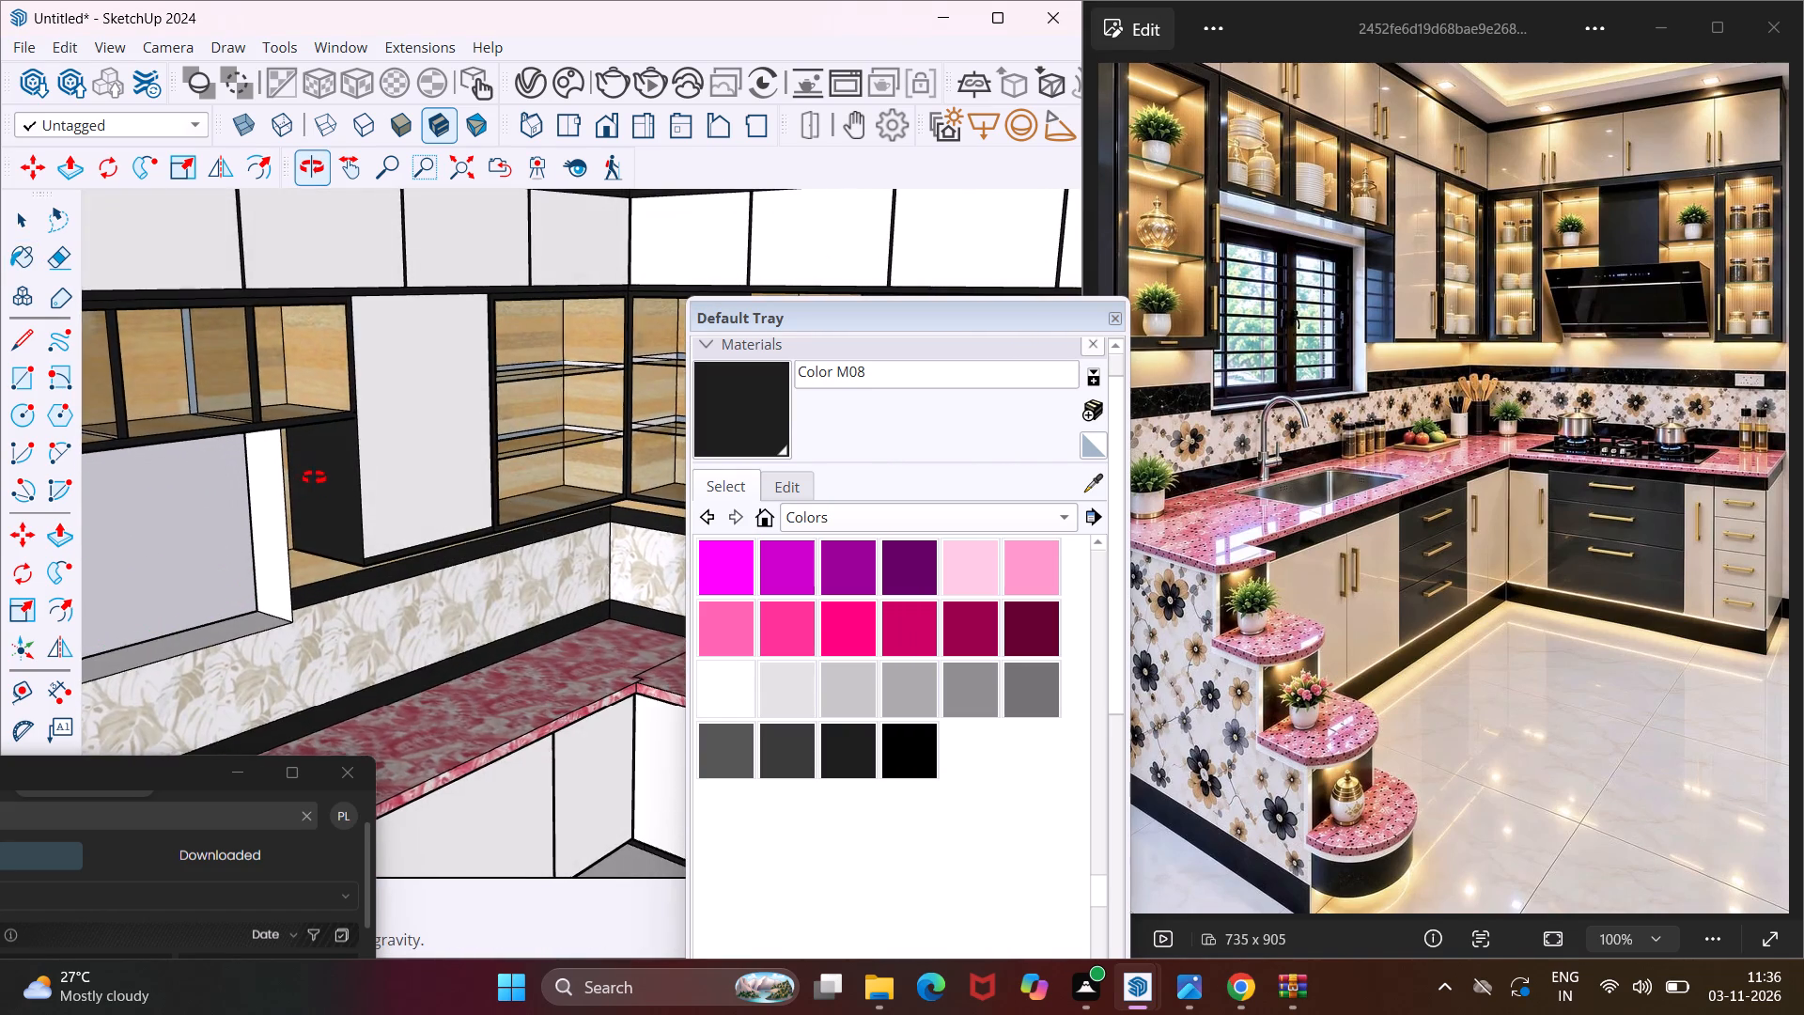
middle_click_drag(314, 477, 428, 523)
key("Escape")
key("space")
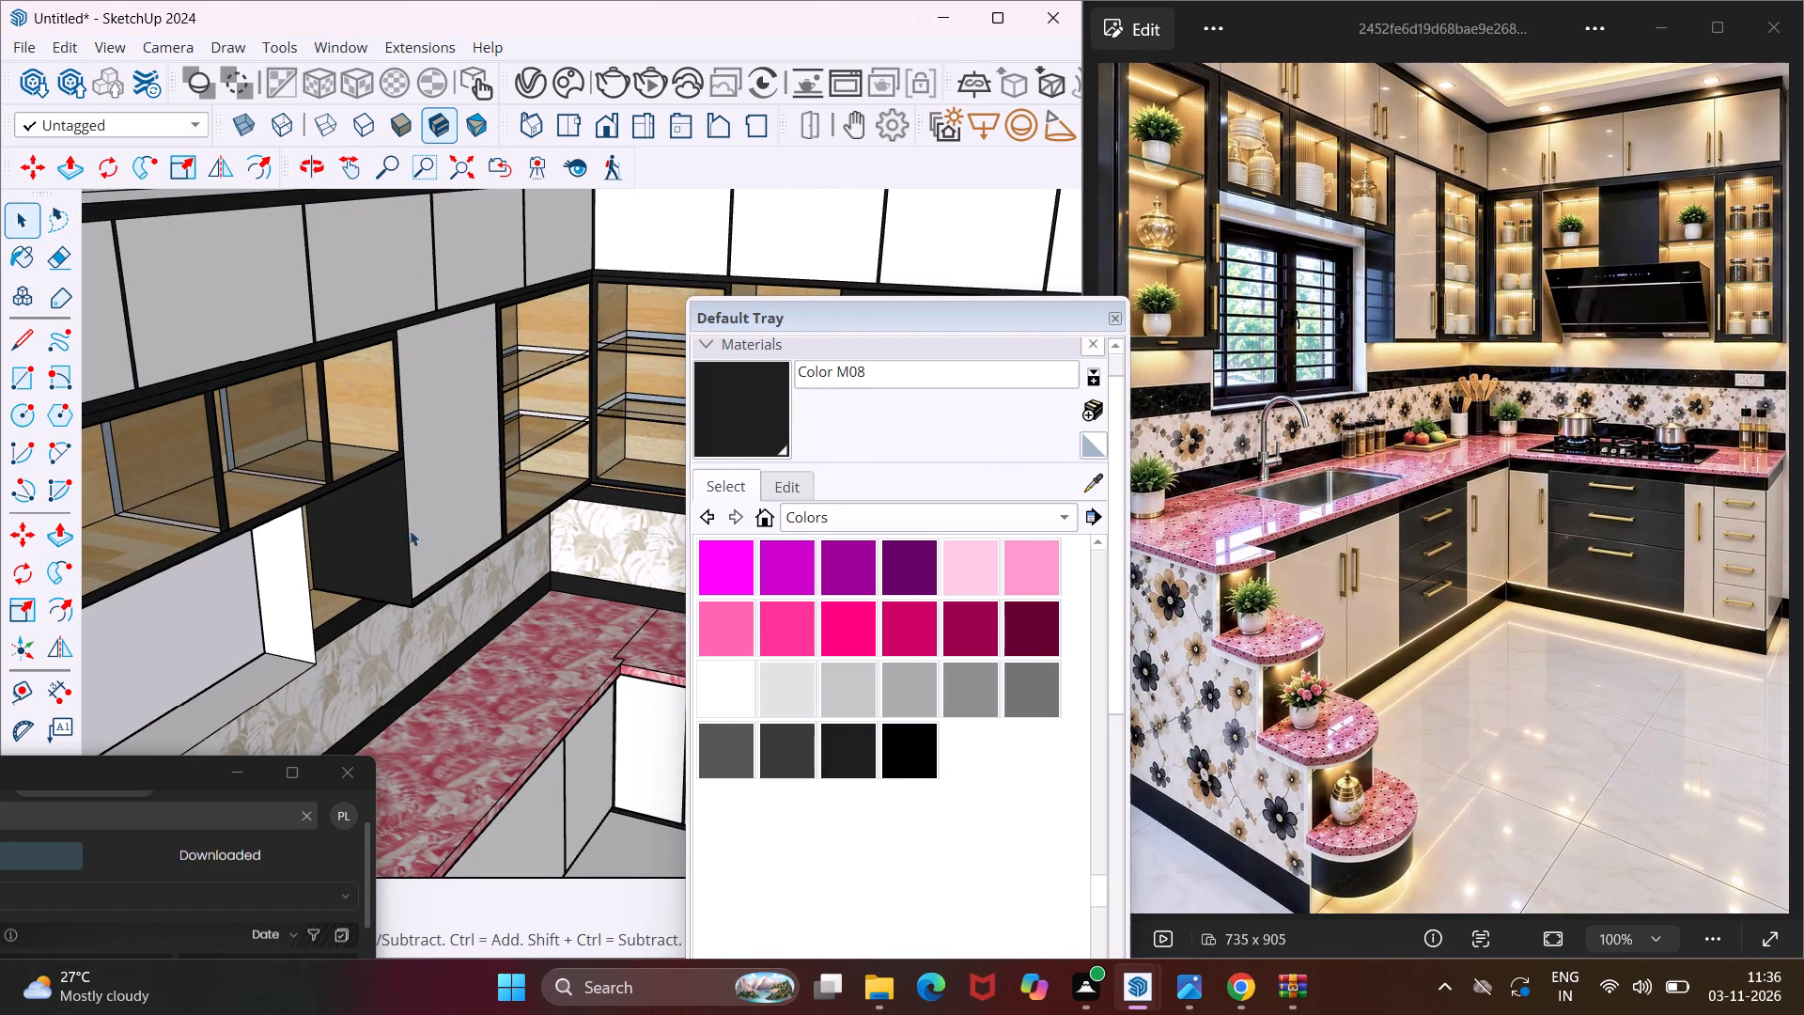
scroll(358, 527, "down", 3)
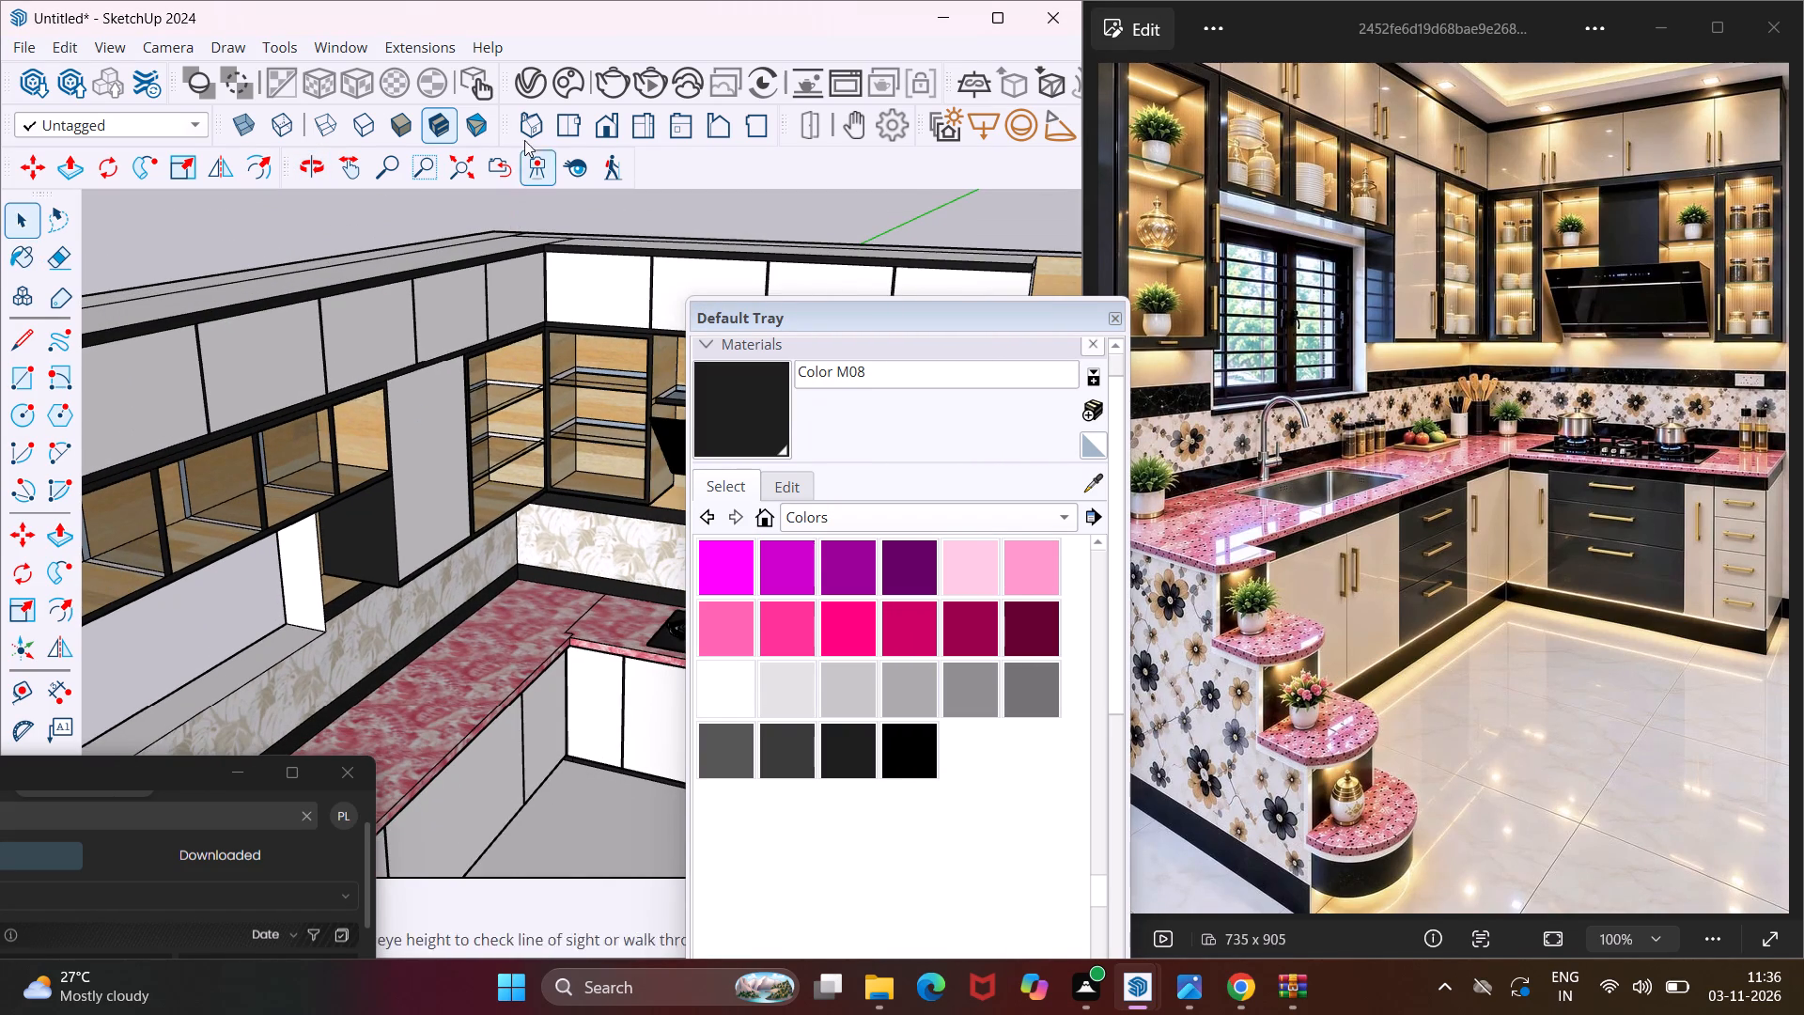
Create a new Emissive material in the V-Ray Asset Editor.
left_click(537, 91)
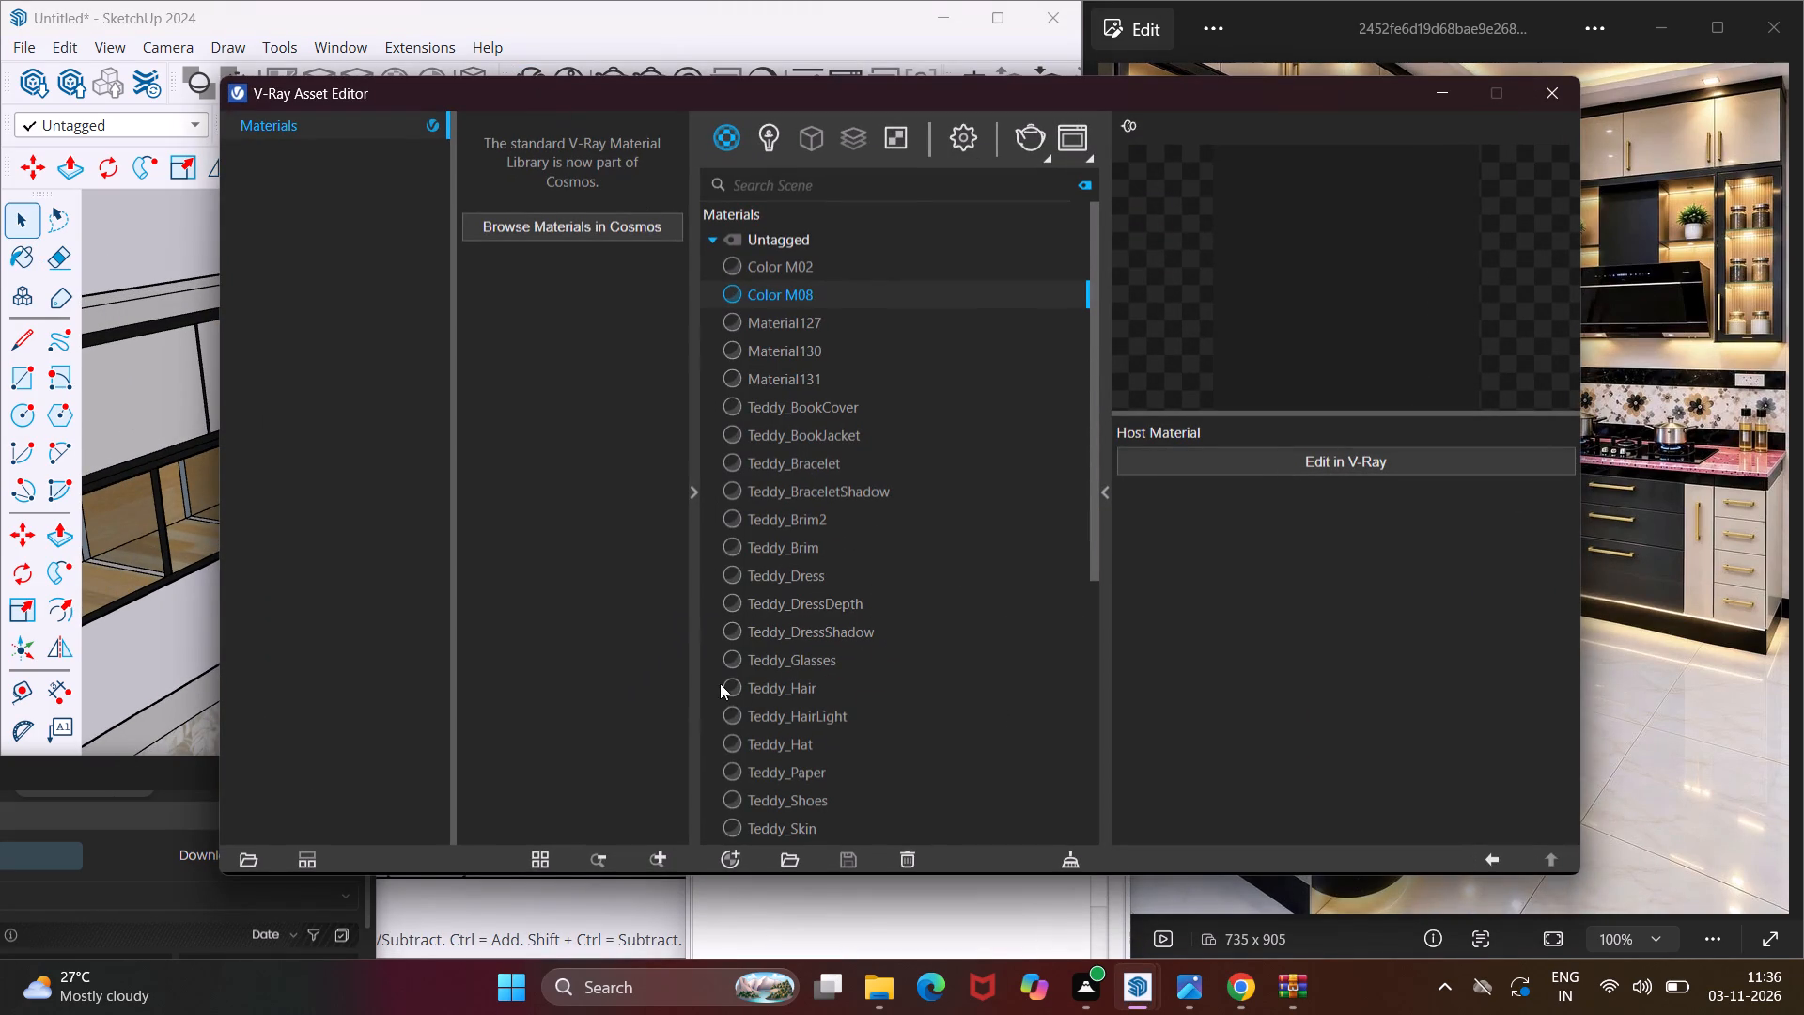
left_click(734, 854)
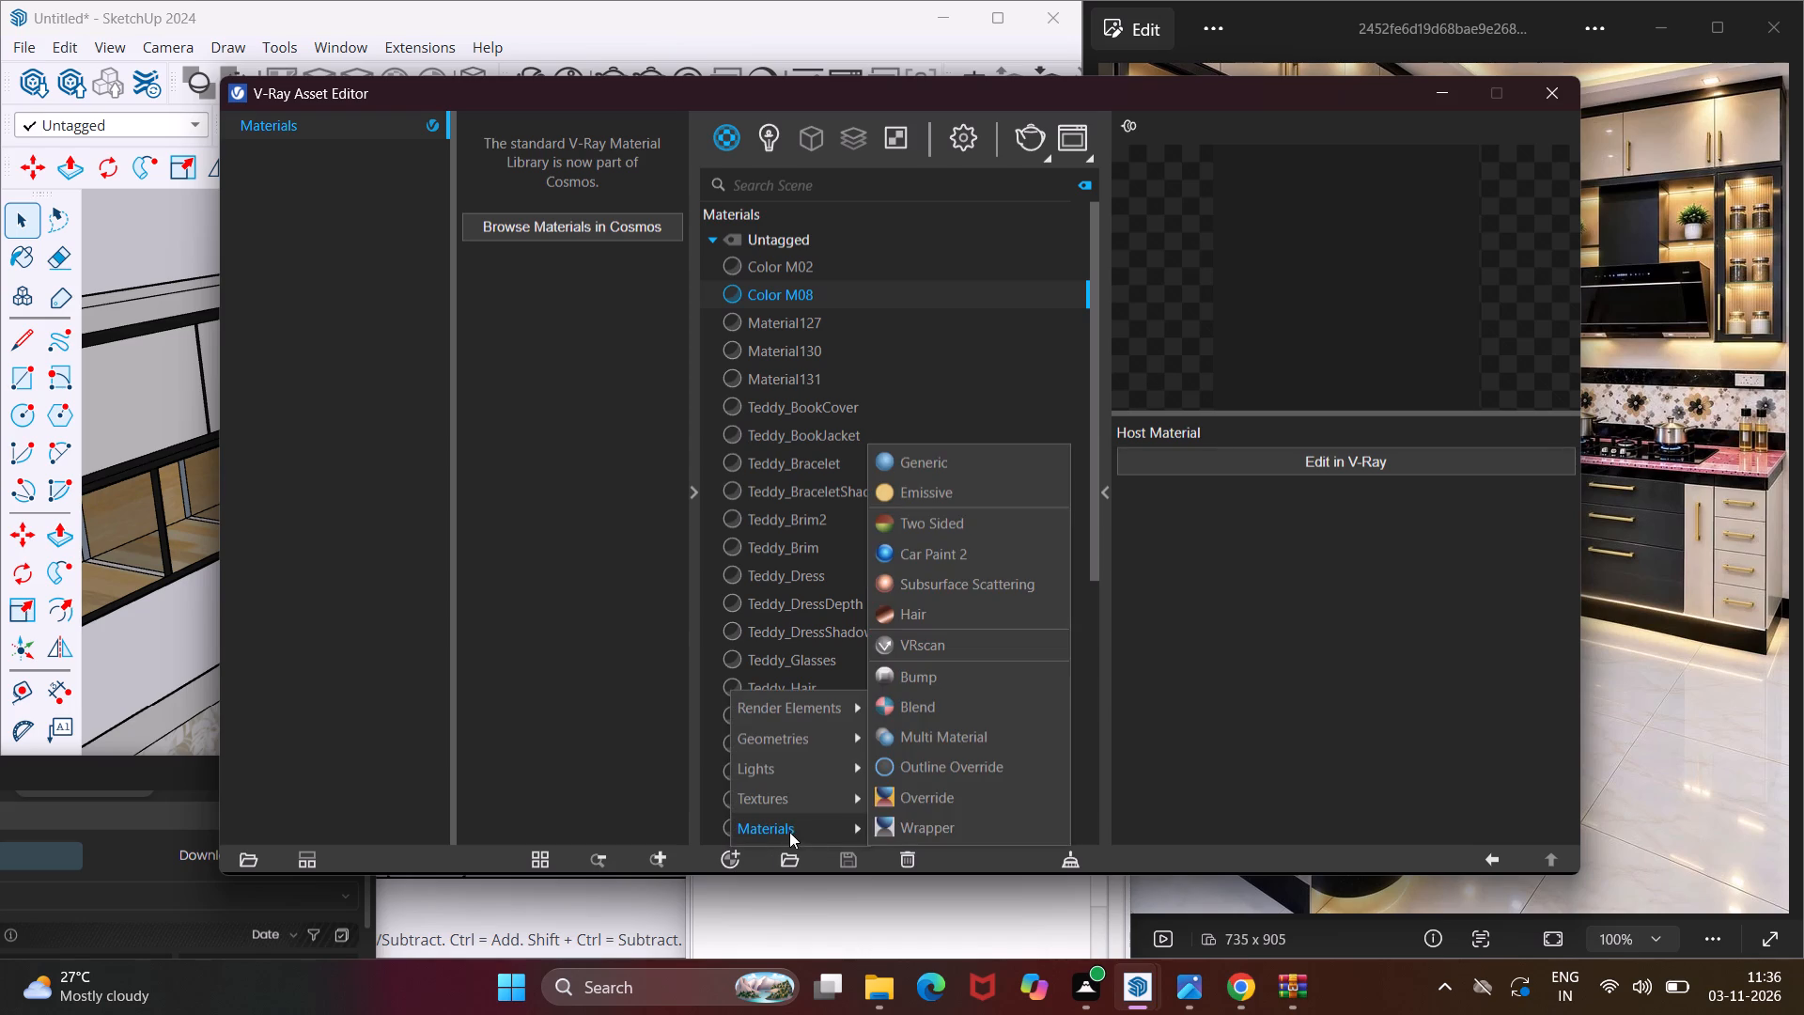
left_click(908, 491)
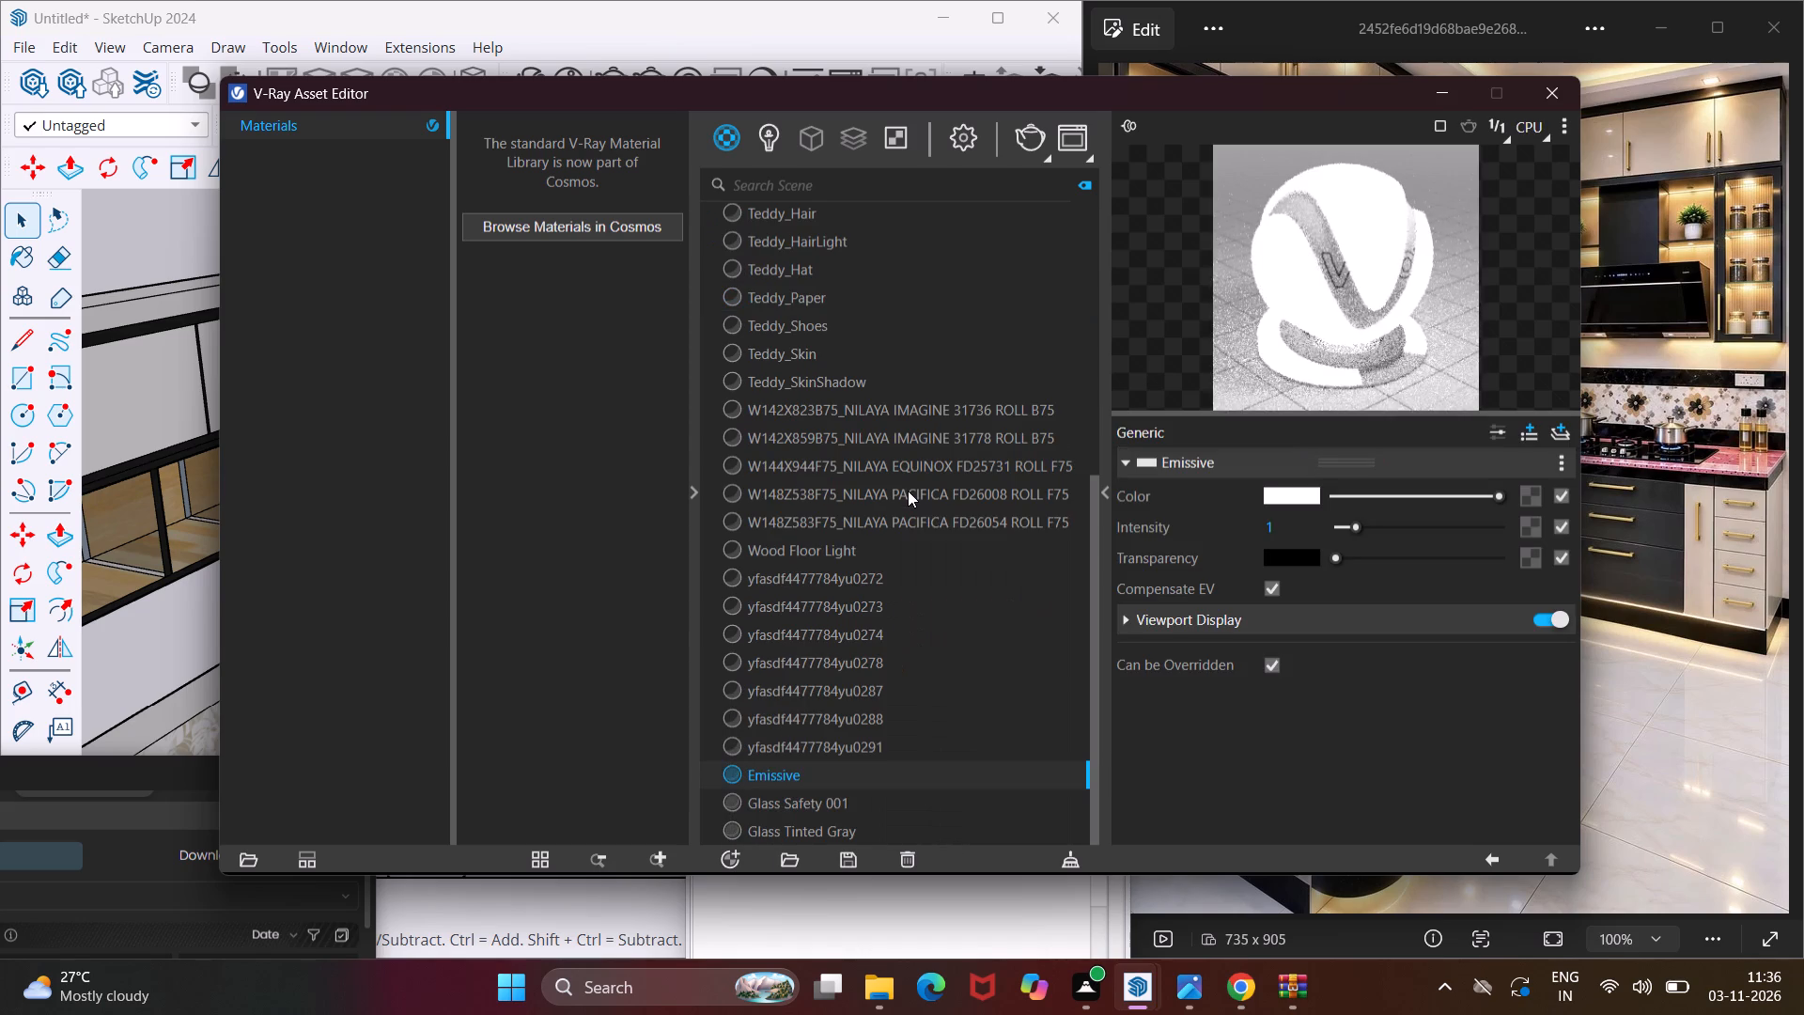
Set the Emissive material's color to pale warm yellow (R 0.874, G 0.84, B 0.604) and its intensity to 3.8.
left_click(1313, 488)
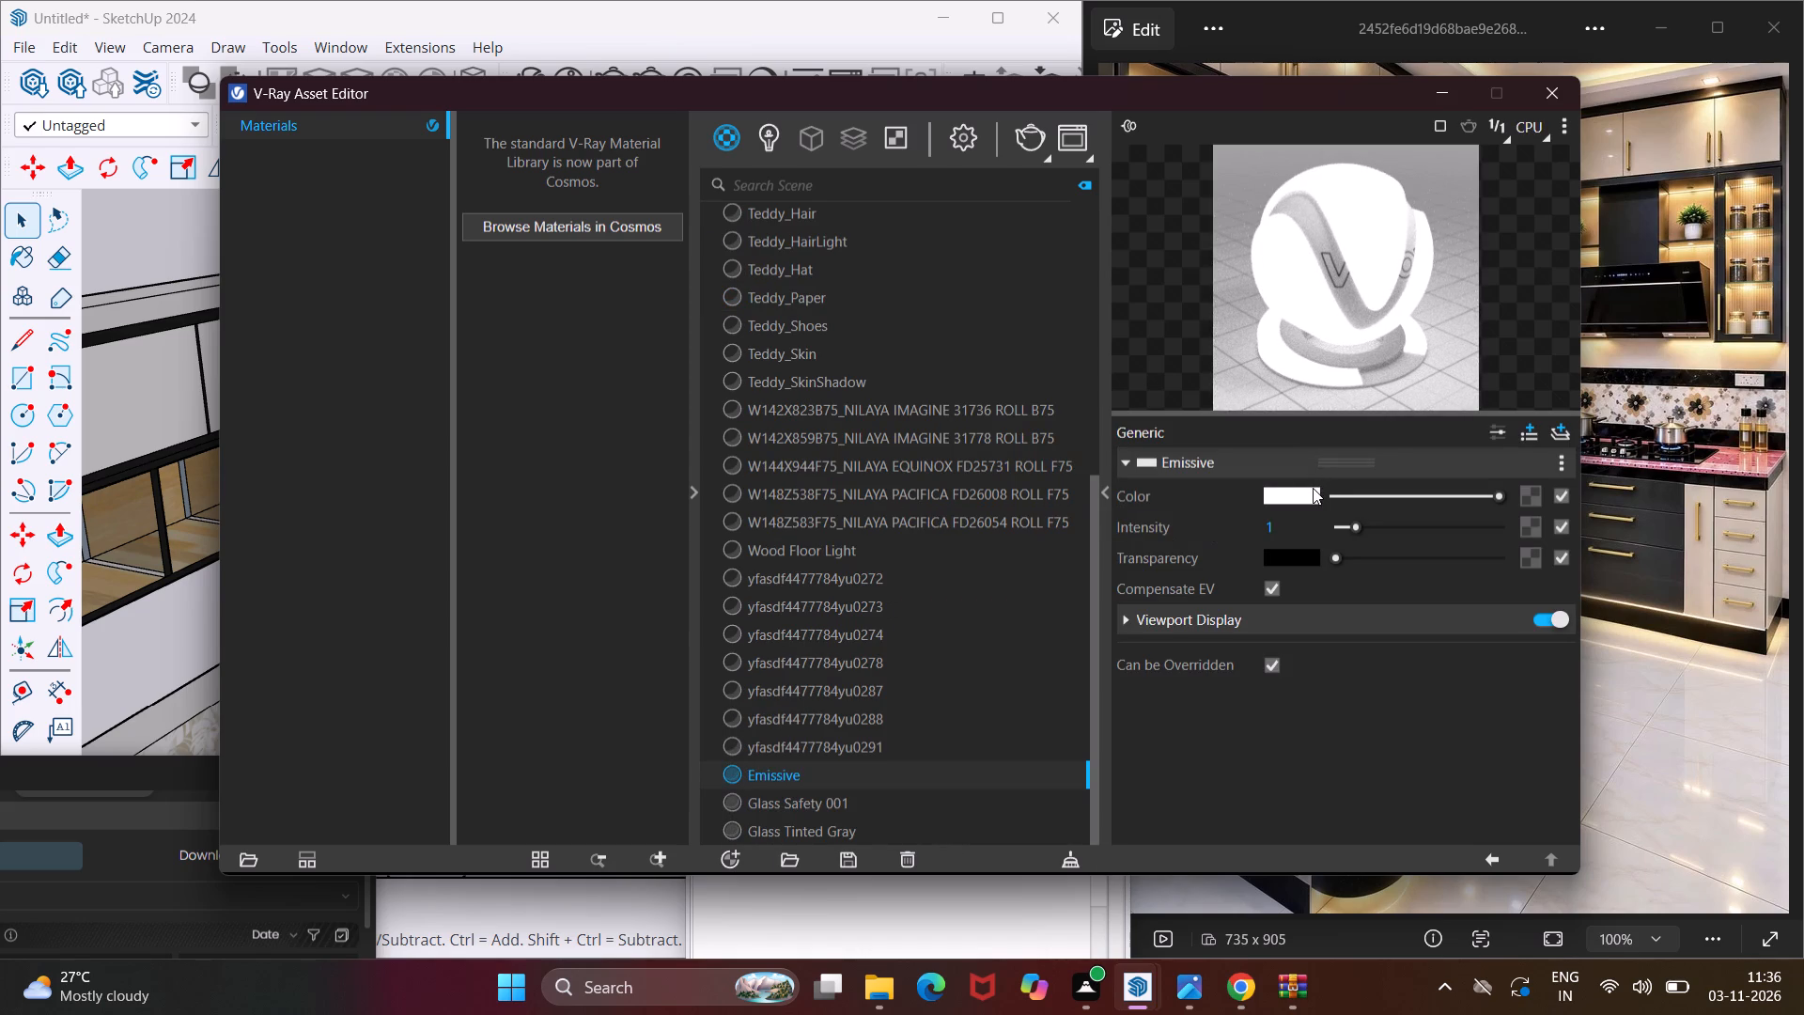
left_click(1265, 492)
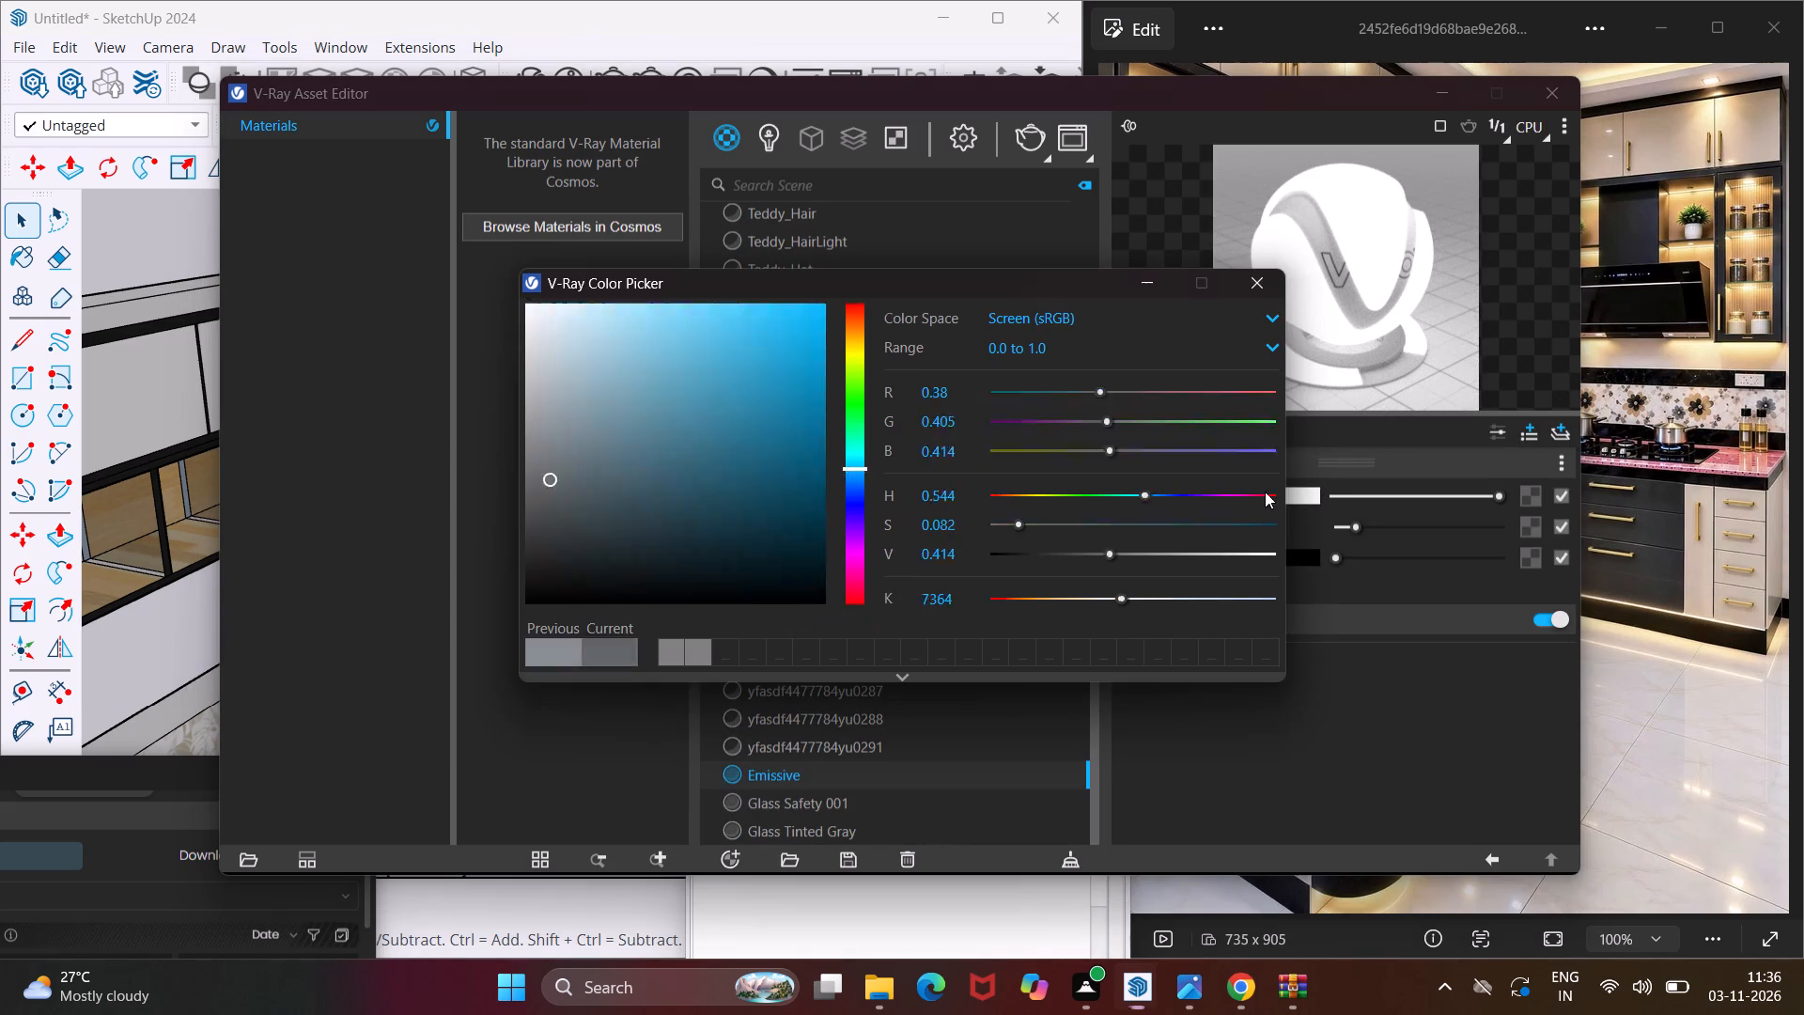
left_click(858, 348)
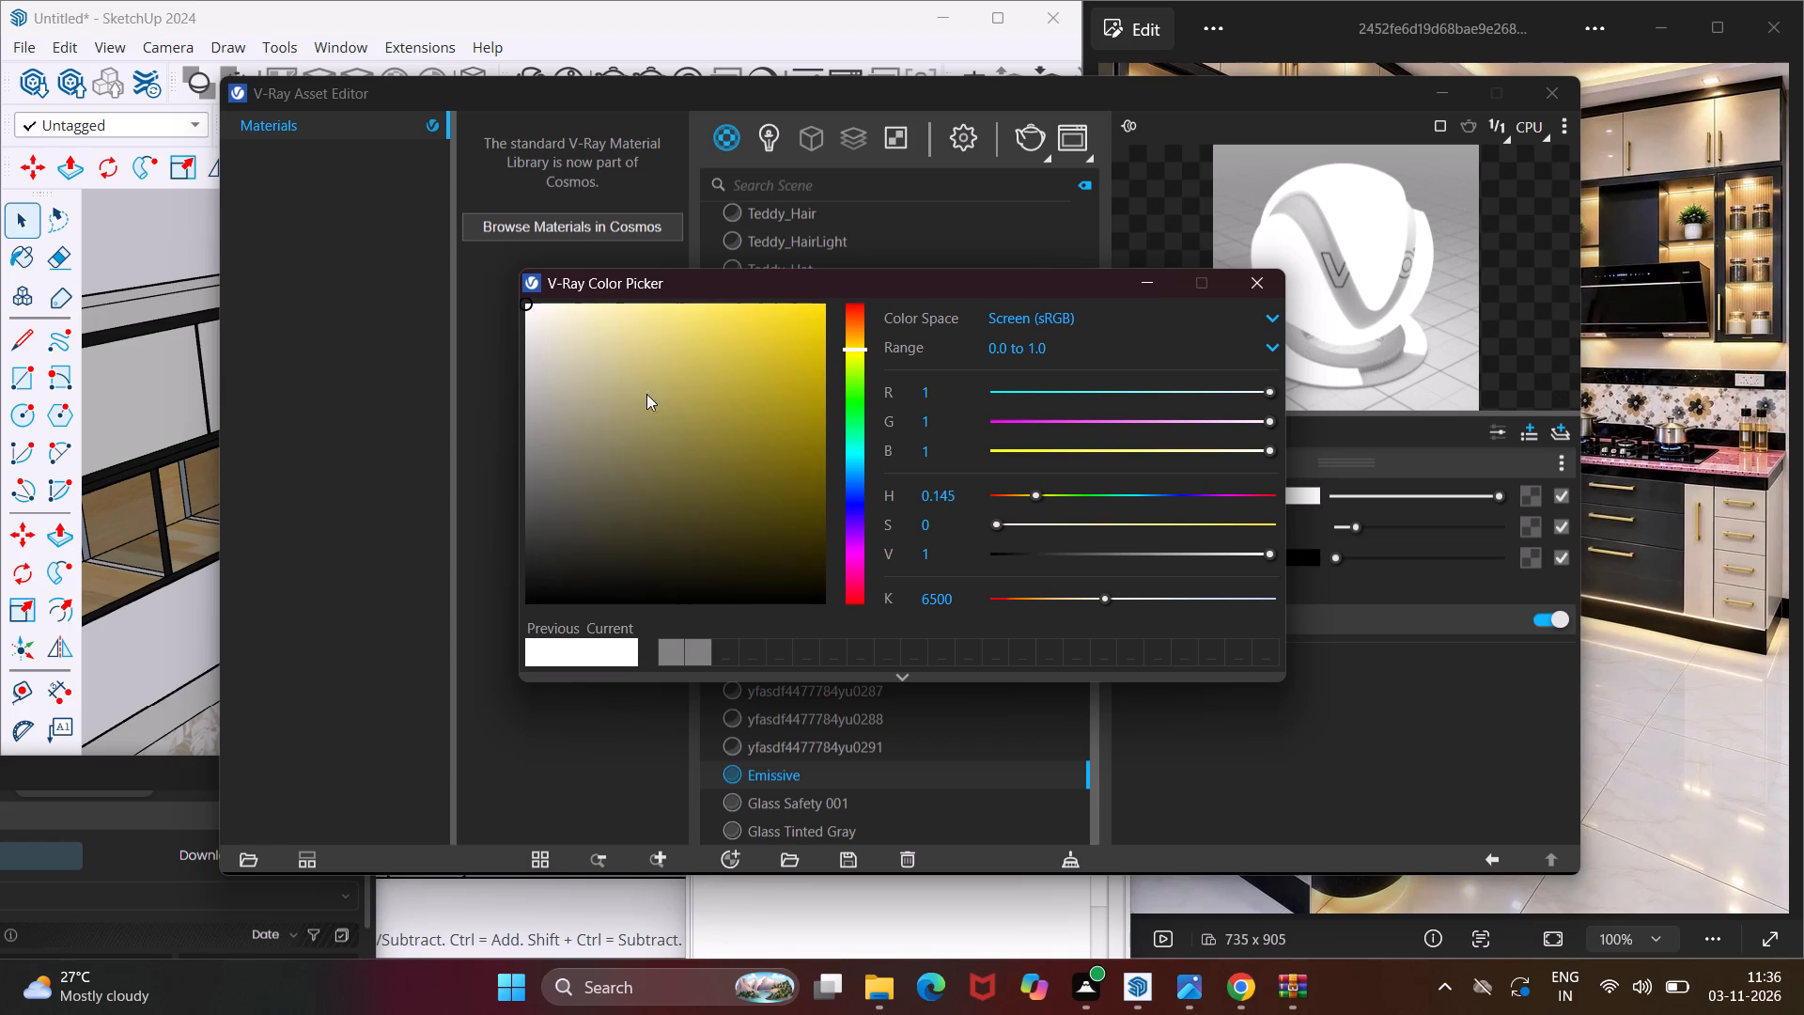
left_click(618, 342)
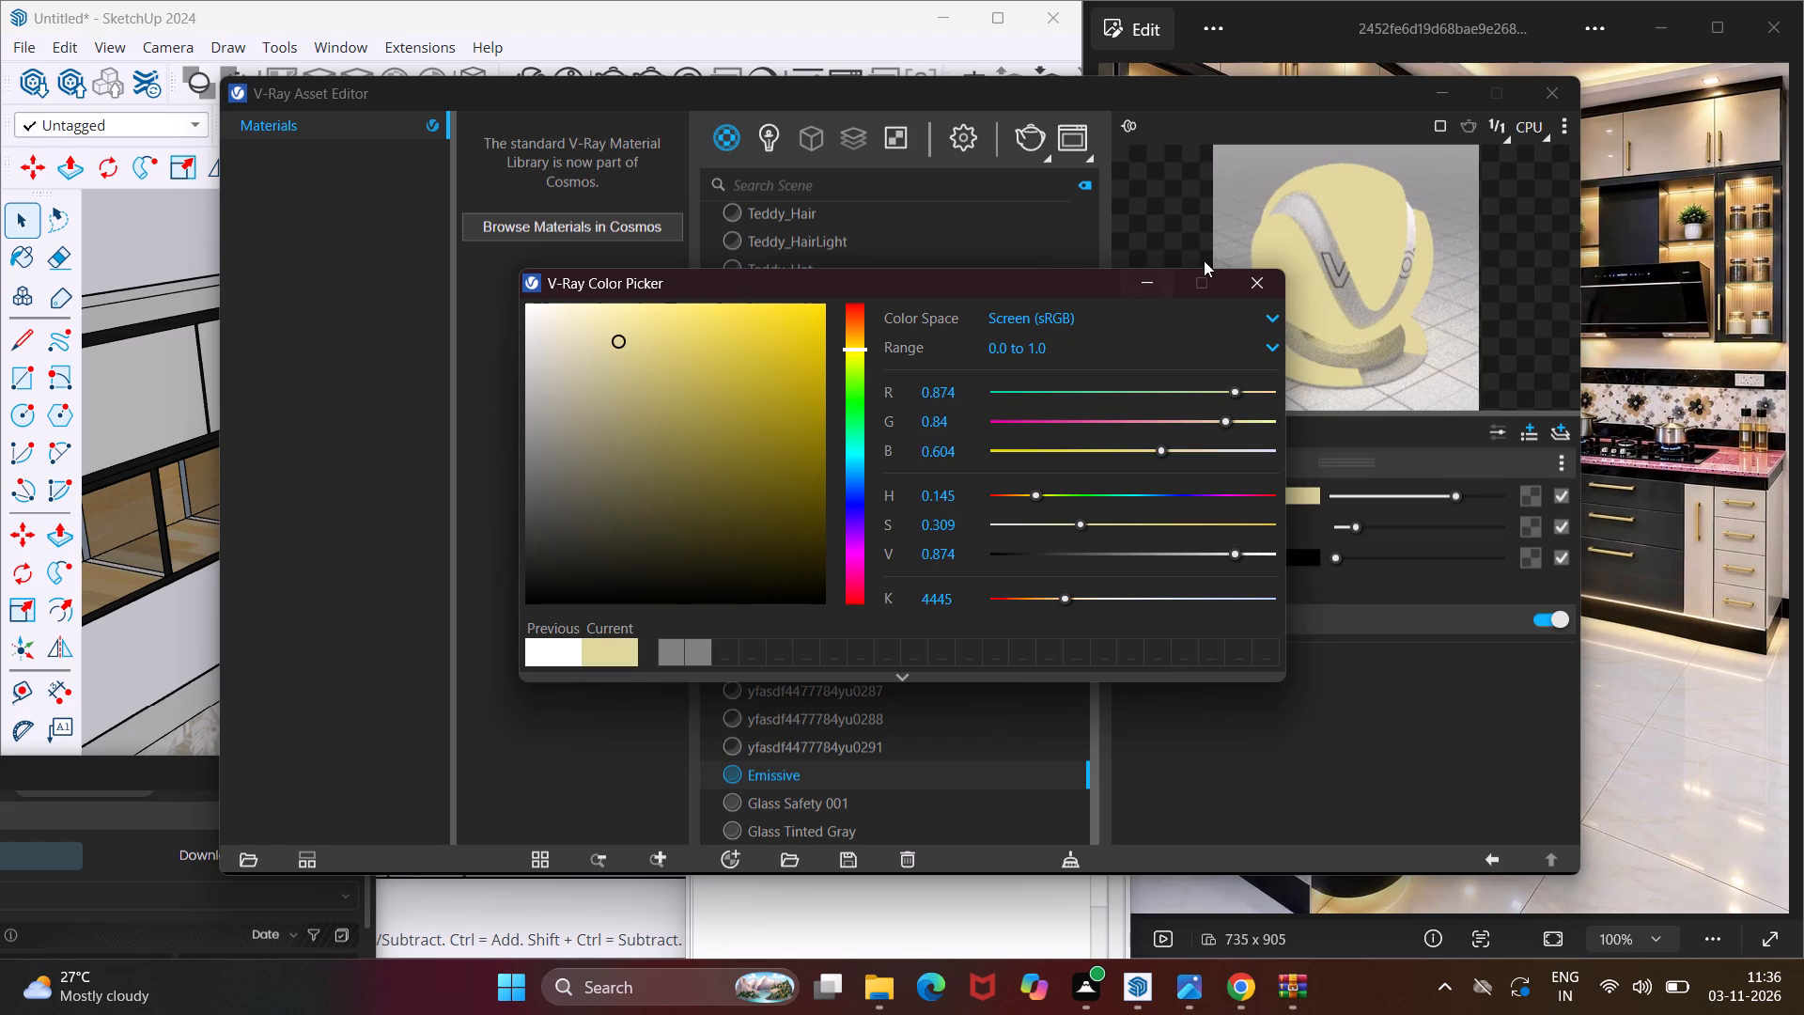
left_click(1159, 283)
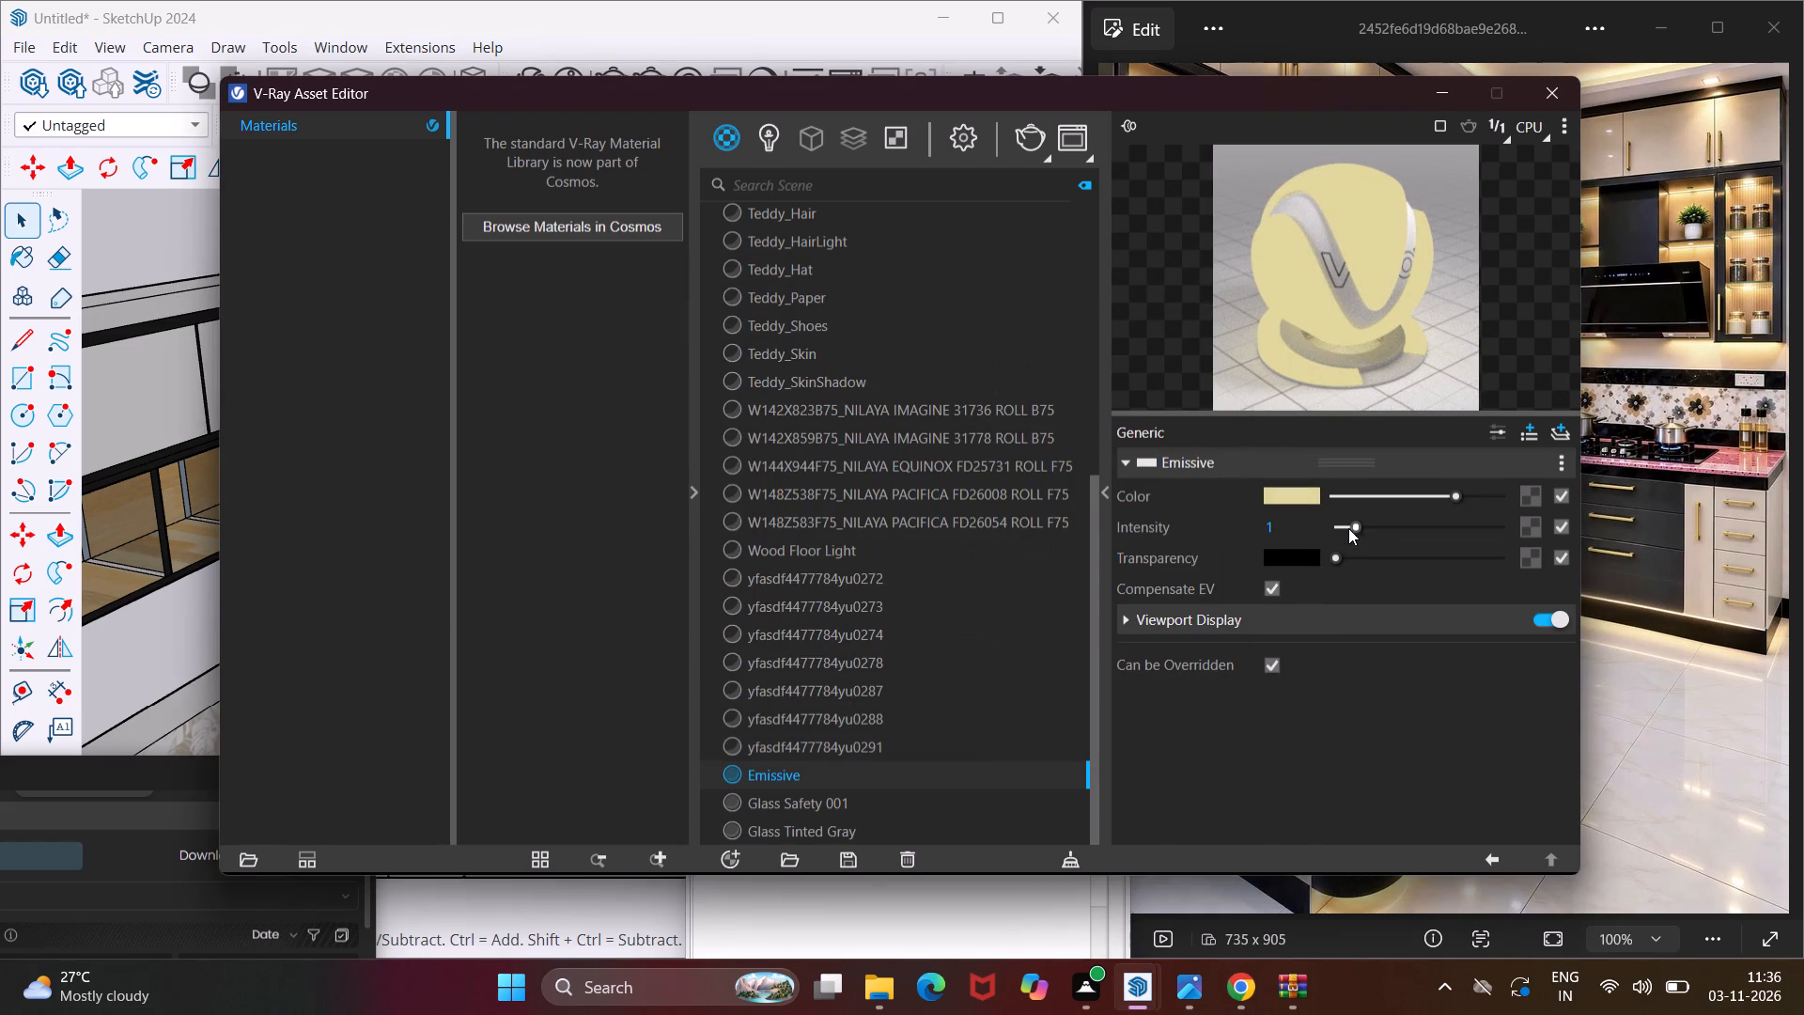
left_click_drag(1354, 525, 1401, 529)
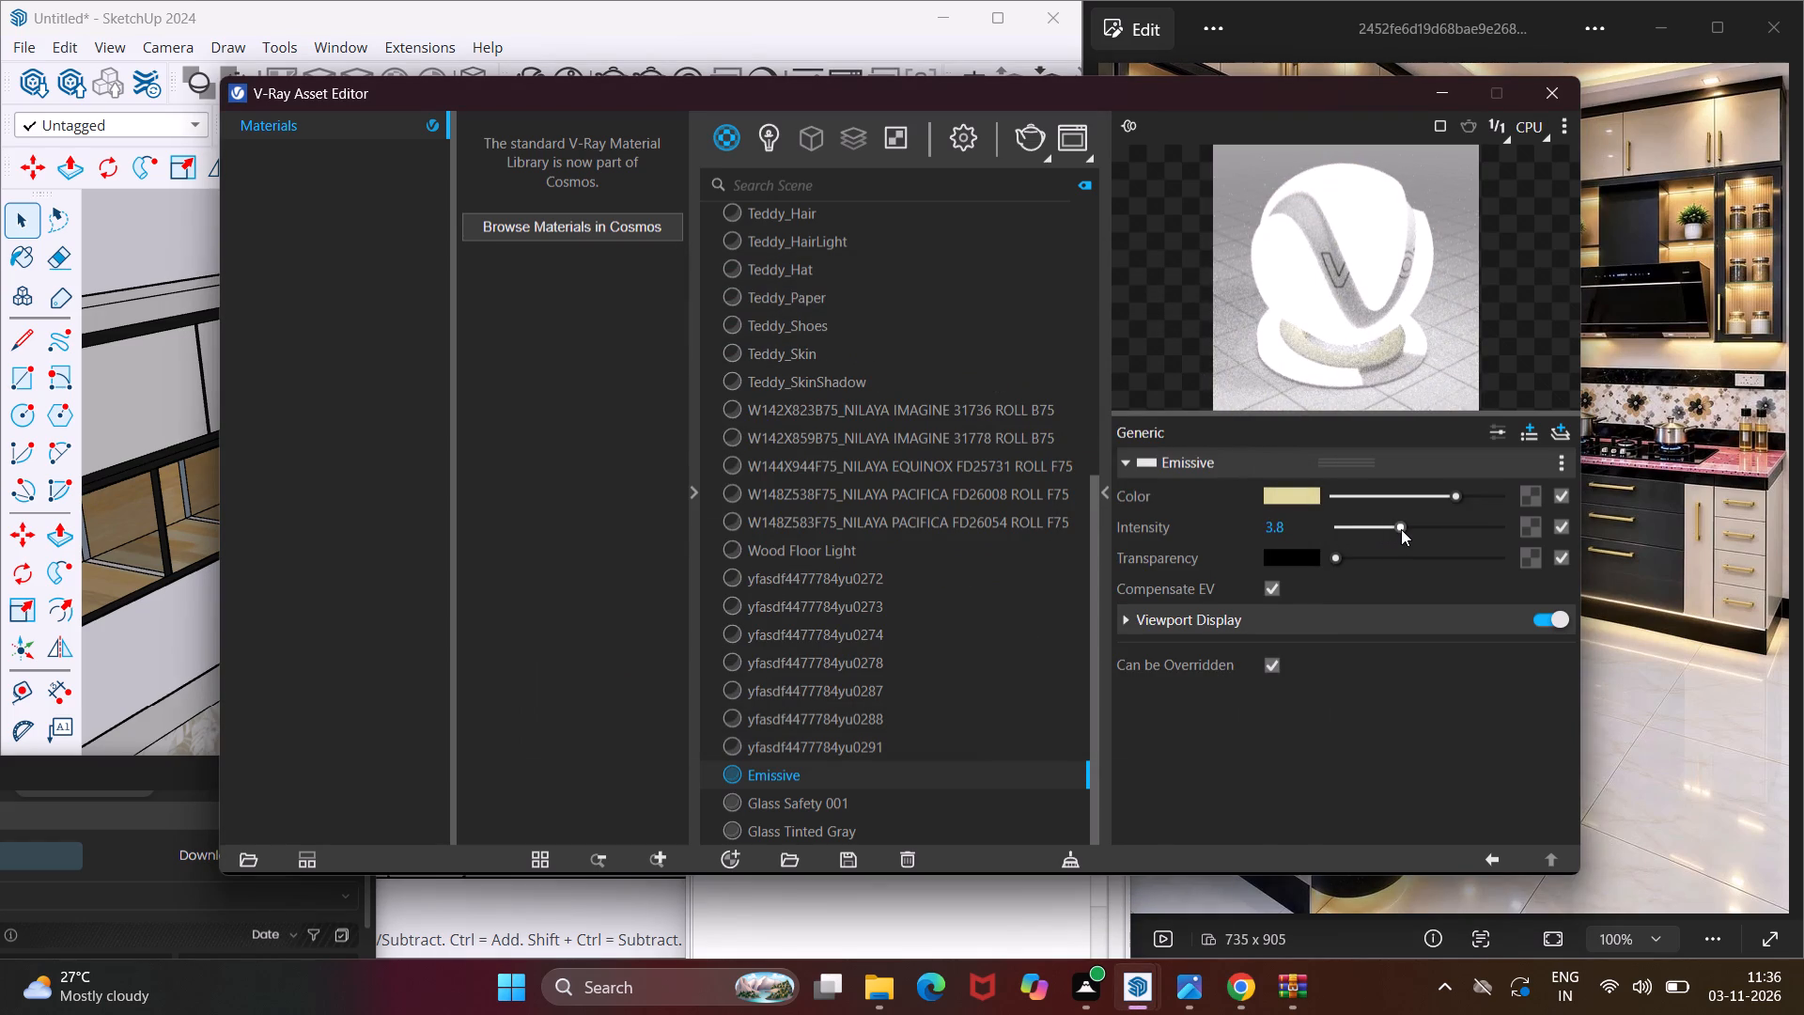
Set the Emissive material's transparency color to a pale yellow and return to the kitchen model.
left_click(1318, 558)
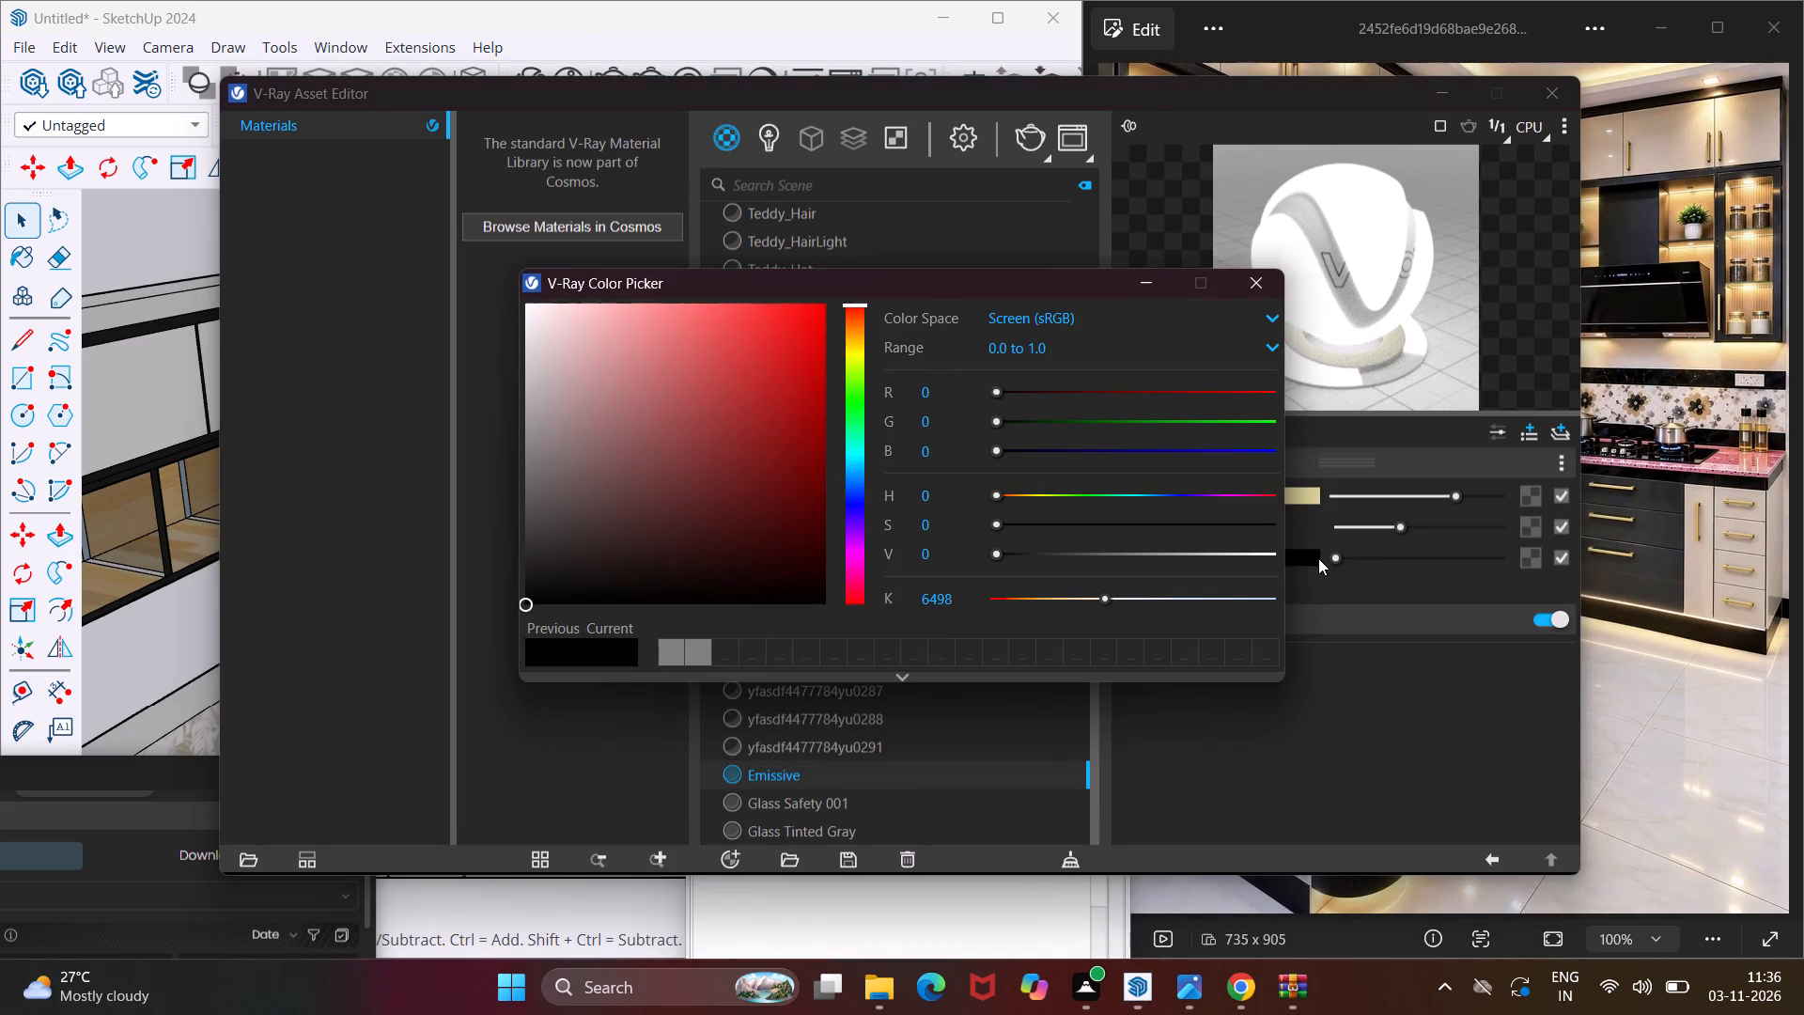
left_click(846, 358)
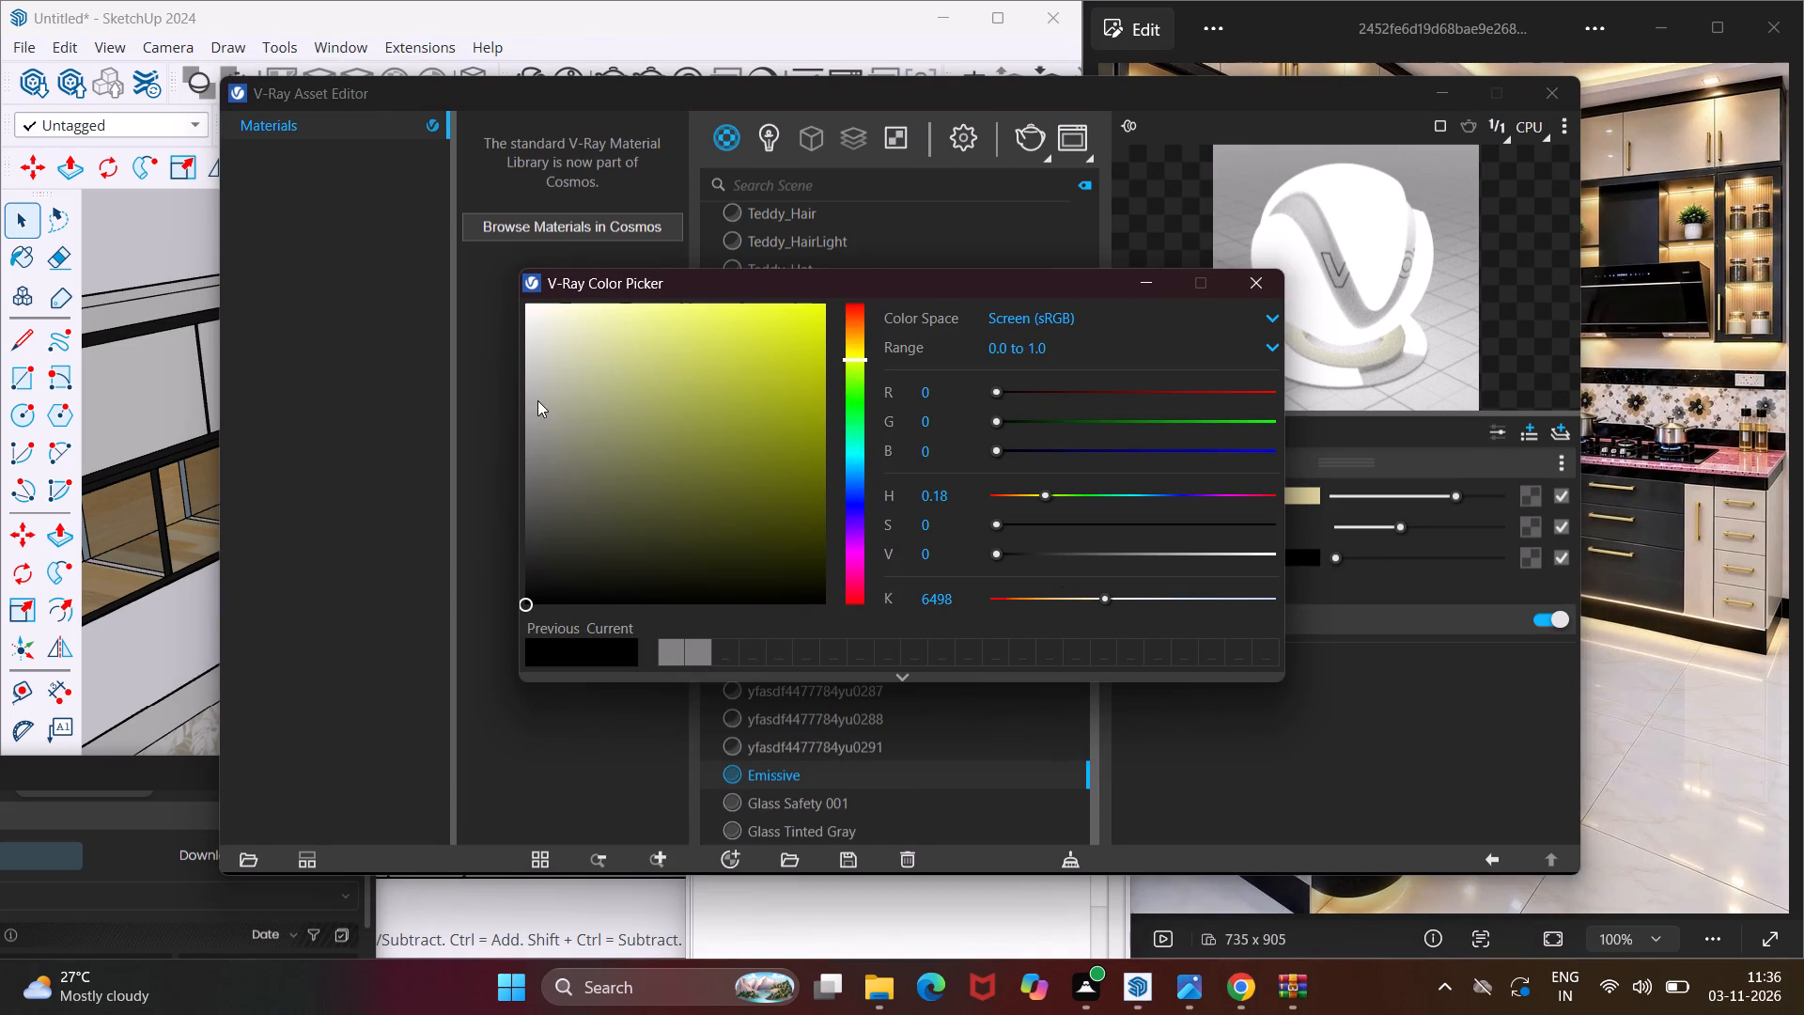
left_click(613, 339)
left_click(1149, 276)
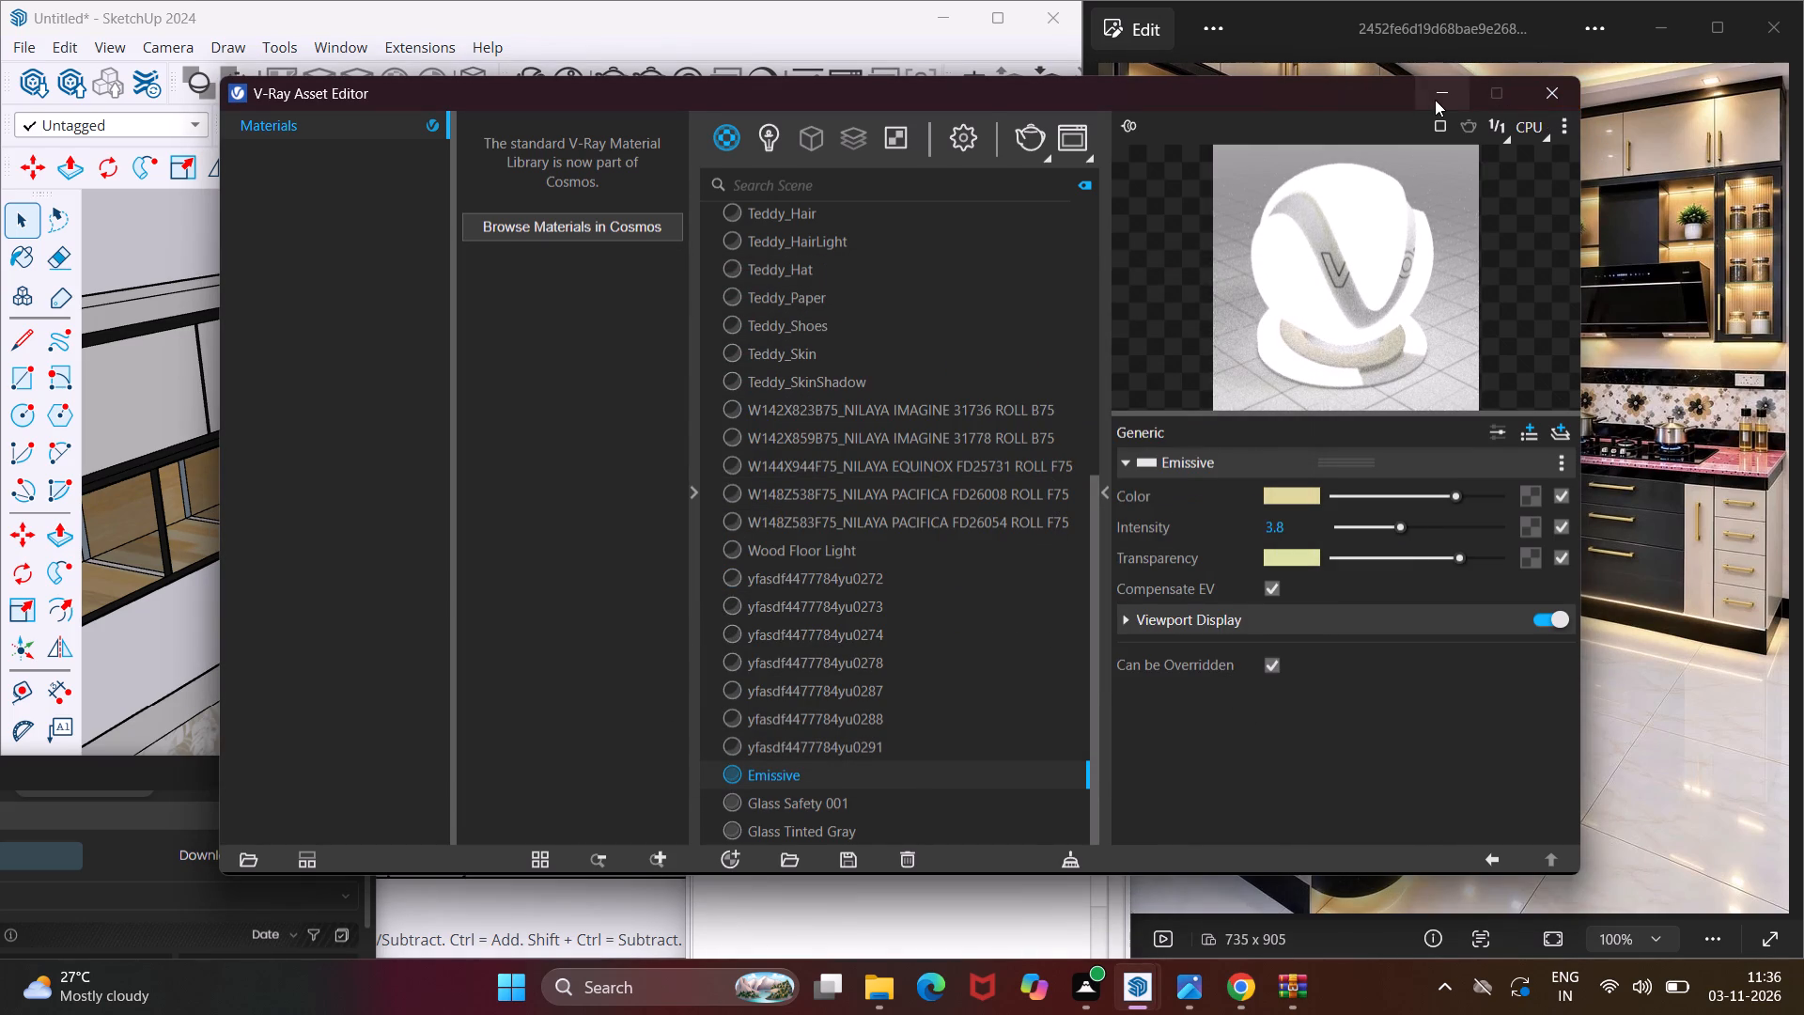
double_click(910, 776)
left_click(1430, 97)
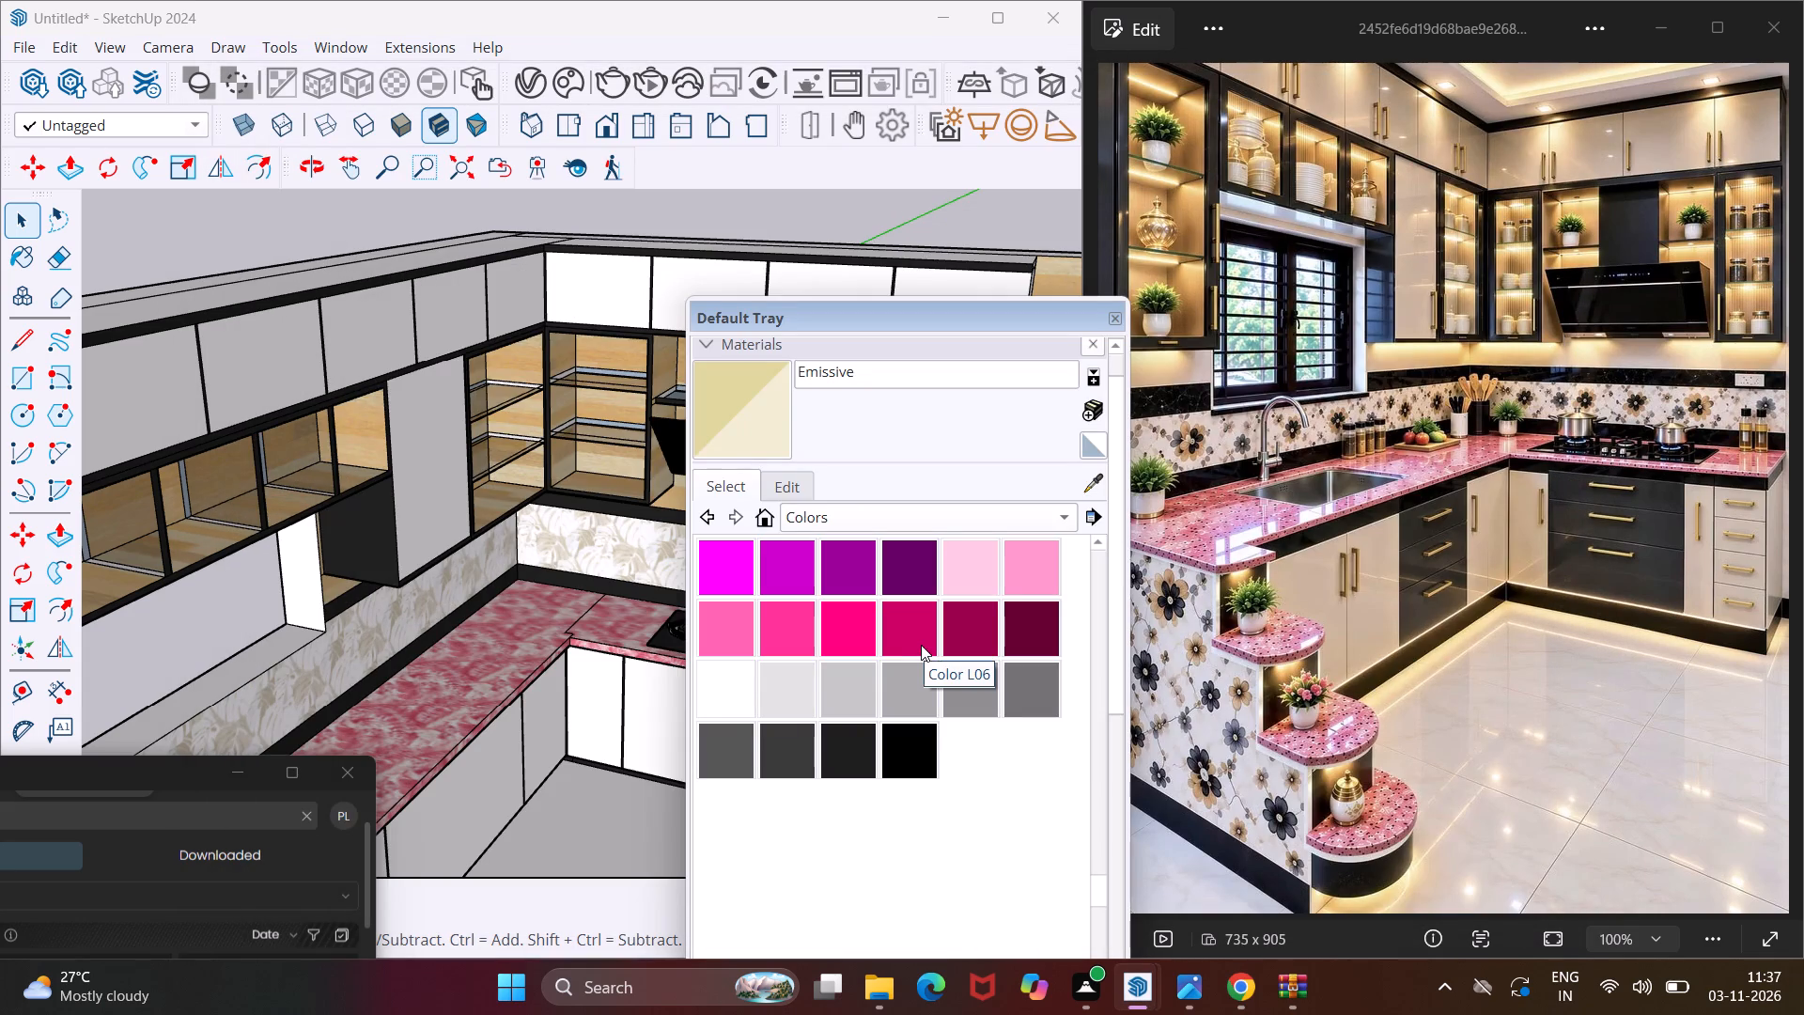
Paint the narrow strip inside the top of the end open shelf unit beside the window with the Emissive material.
left_click(739, 418)
middle_click_drag(315, 537, 429, 464)
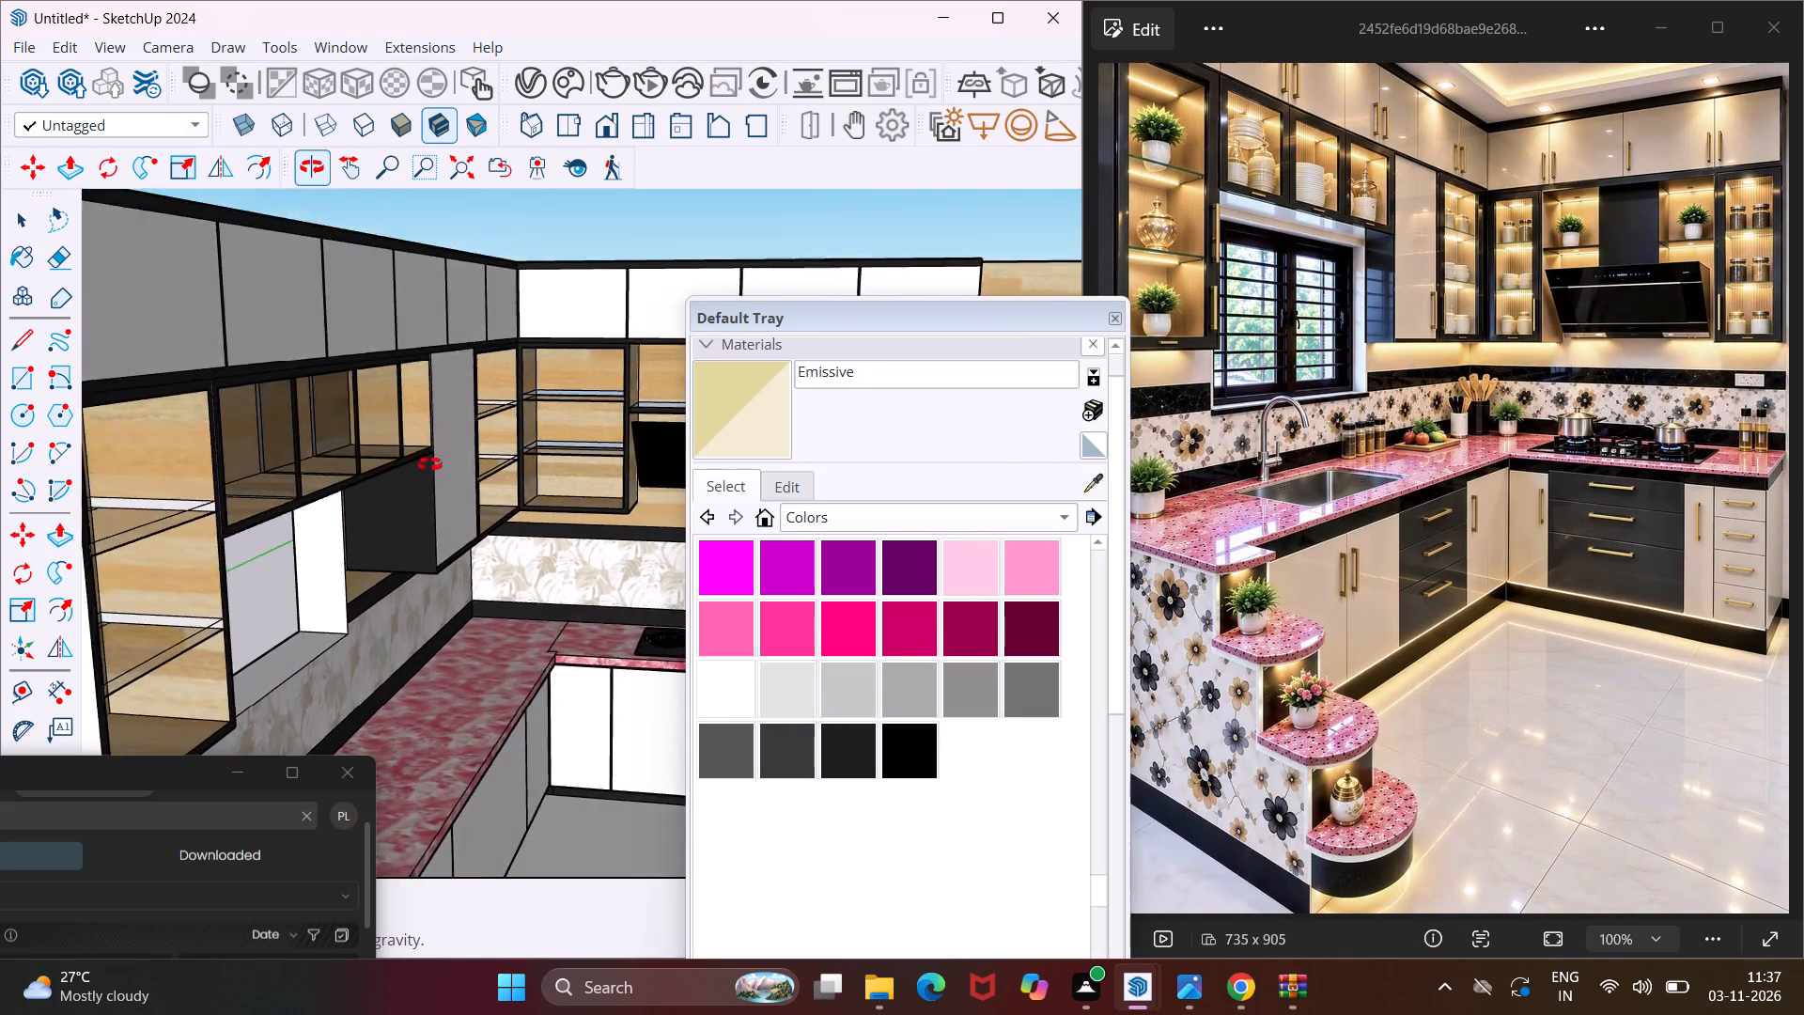
middle_click_drag(429, 464, 394, 440)
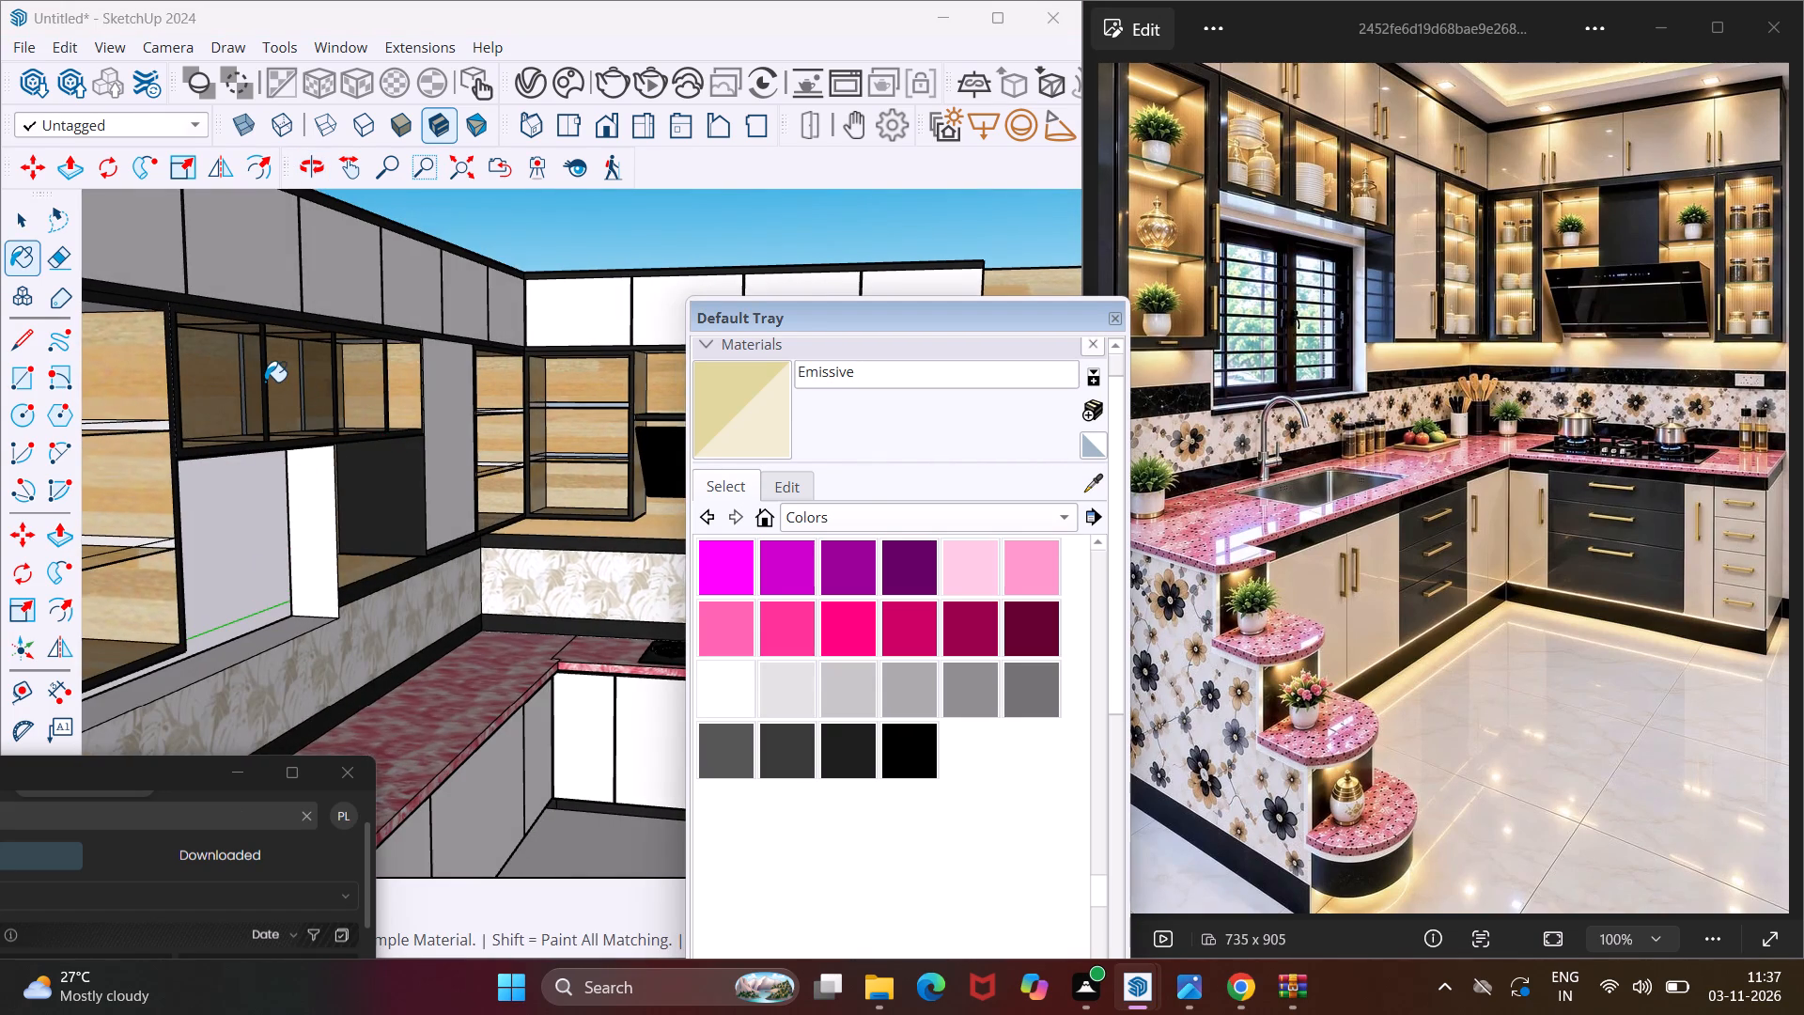
scroll(270, 374, "down", 10)
scroll(237, 357, "up", 8)
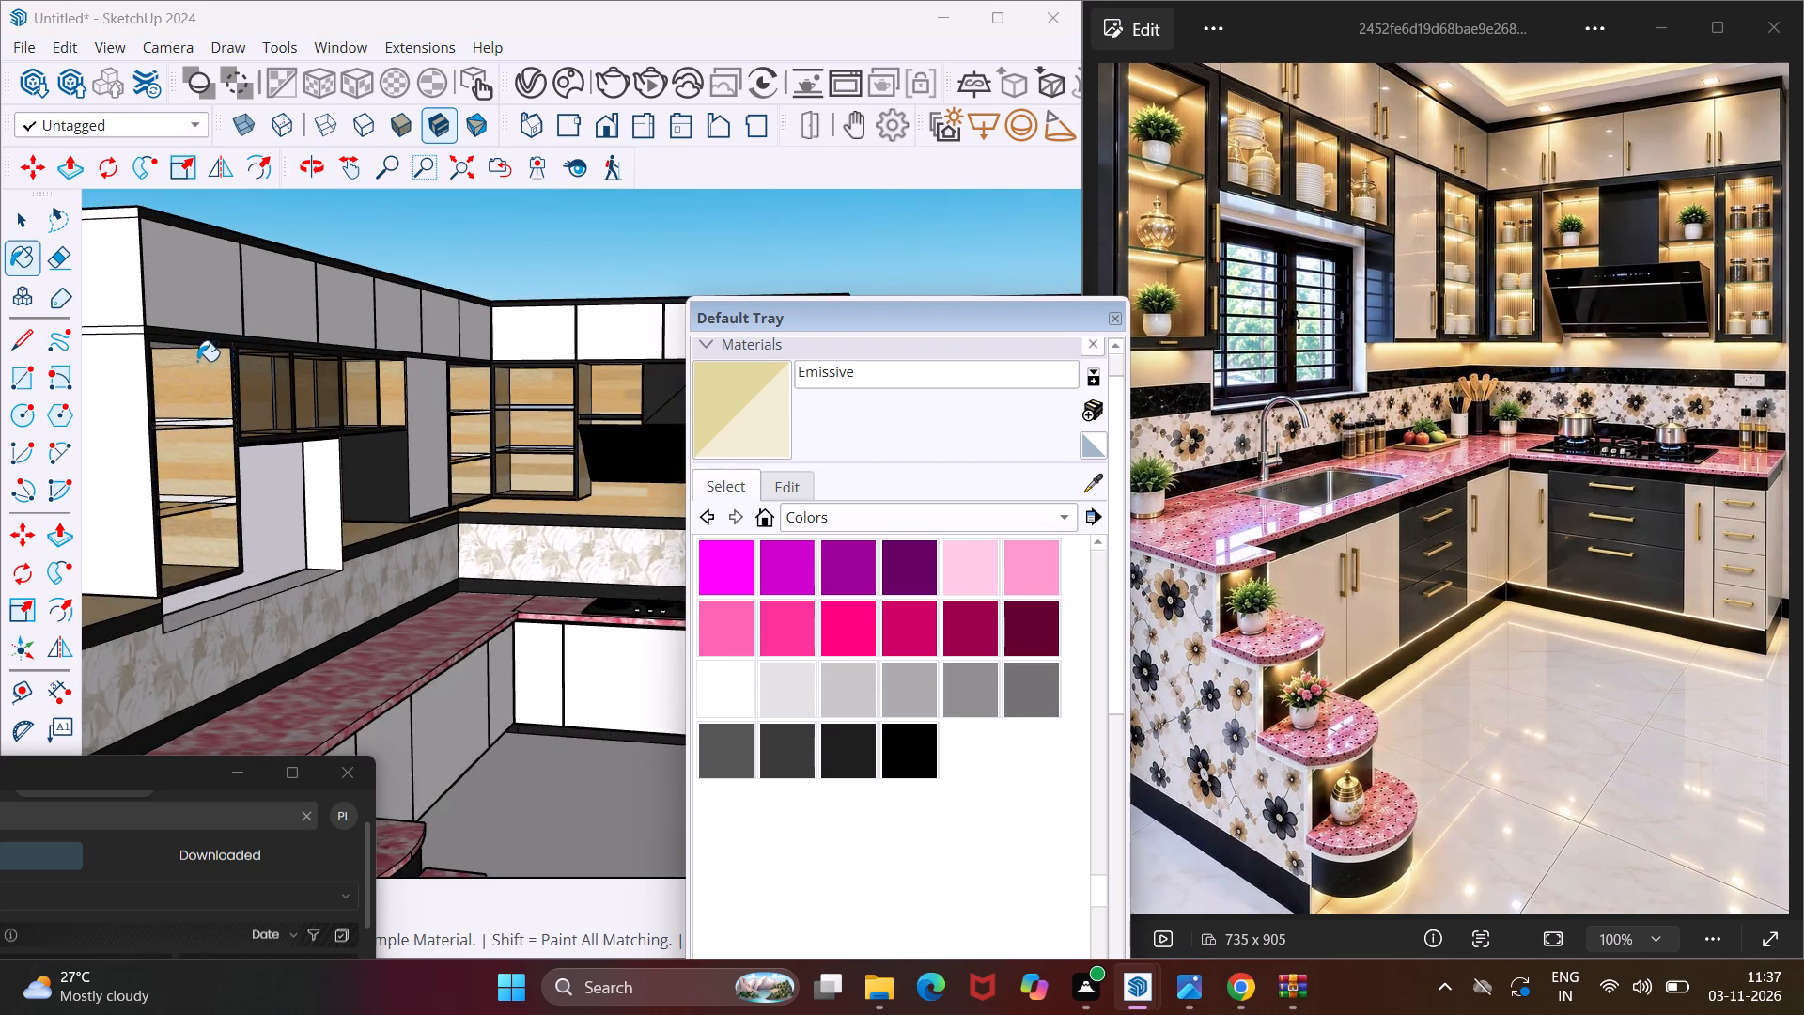
scroll(197, 361, "up", 8)
middle_click_drag(176, 357, 181, 334)
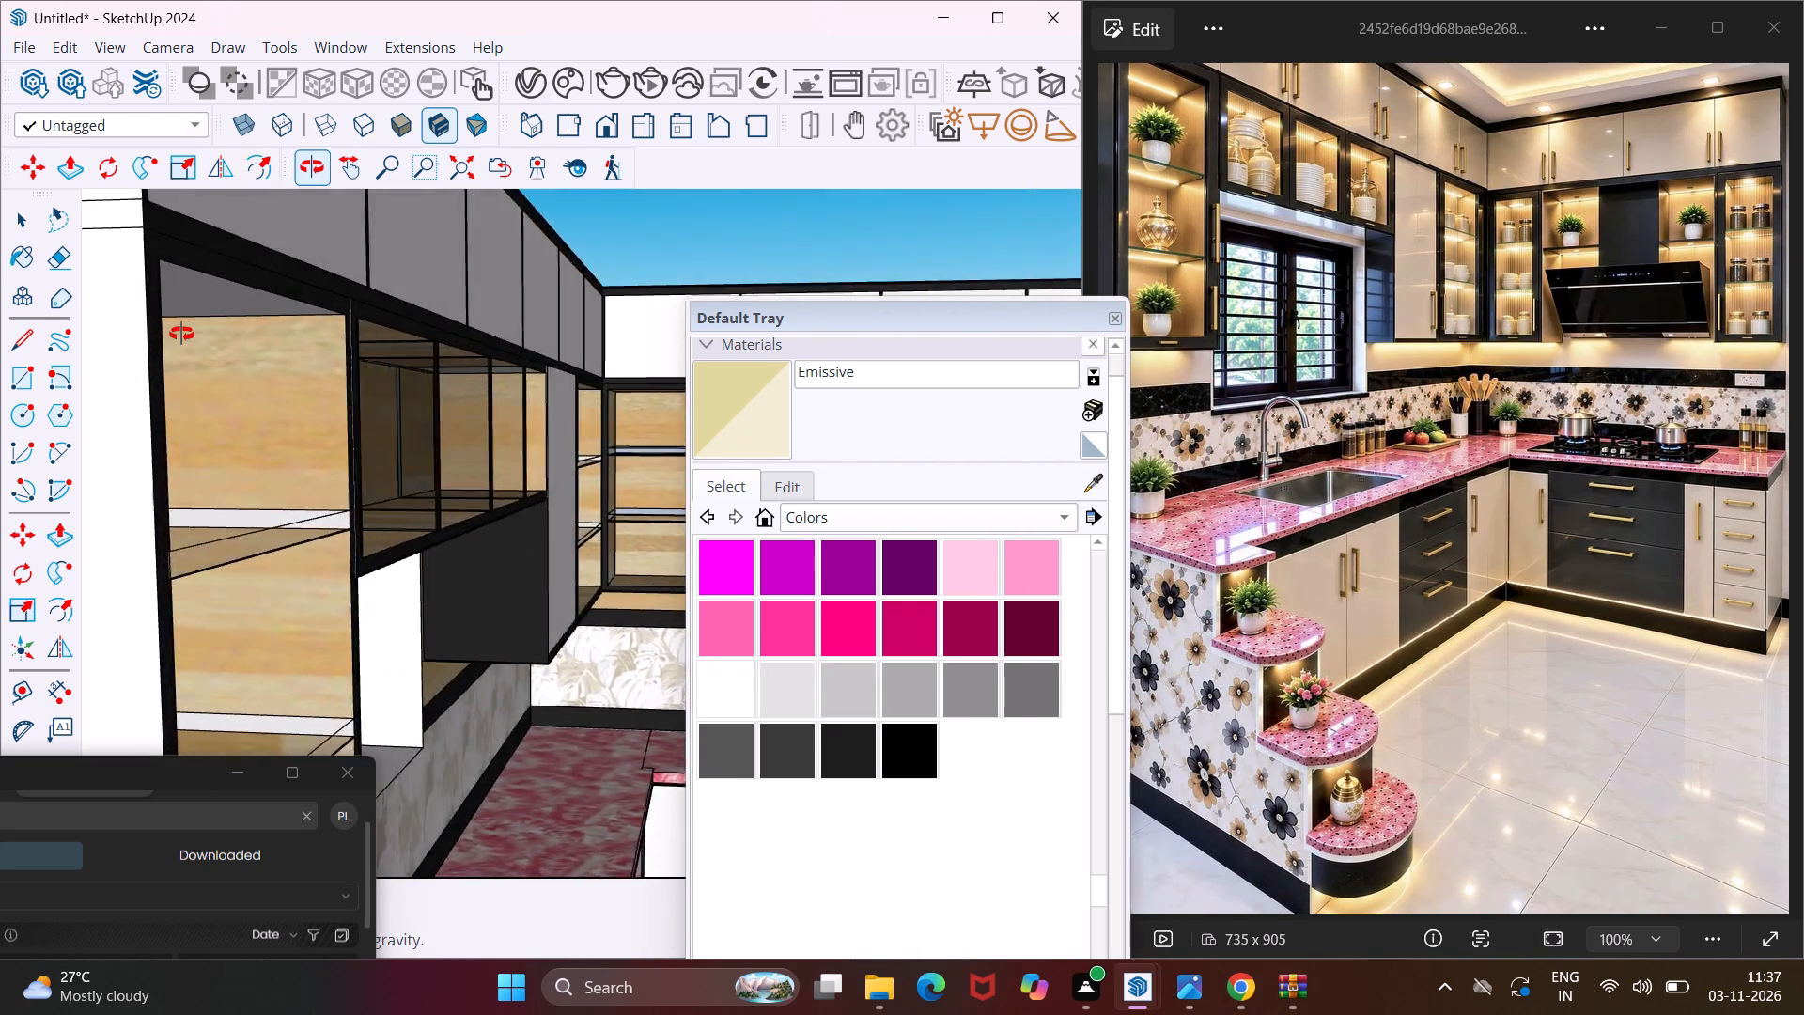
middle_click_drag(181, 334, 128, 316)
scroll(145, 279, "down", 9)
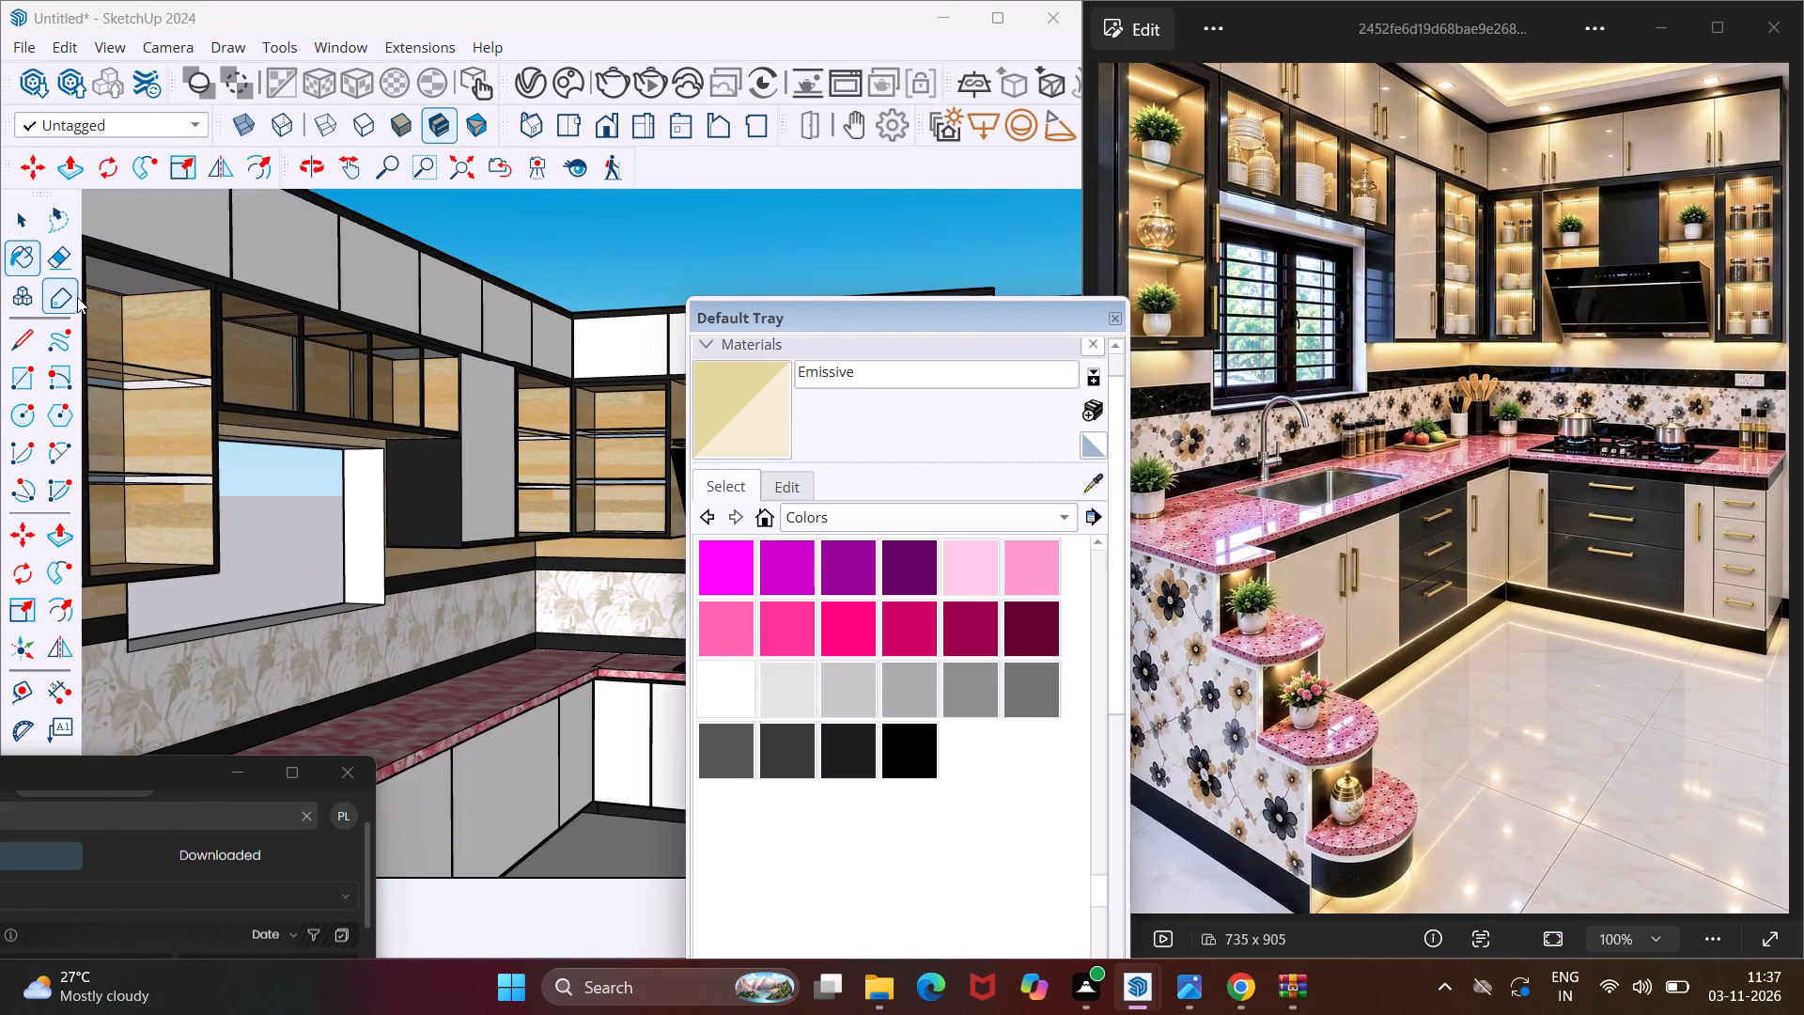
scroll(110, 283, "up", 20)
scroll(110, 283, "up", 2)
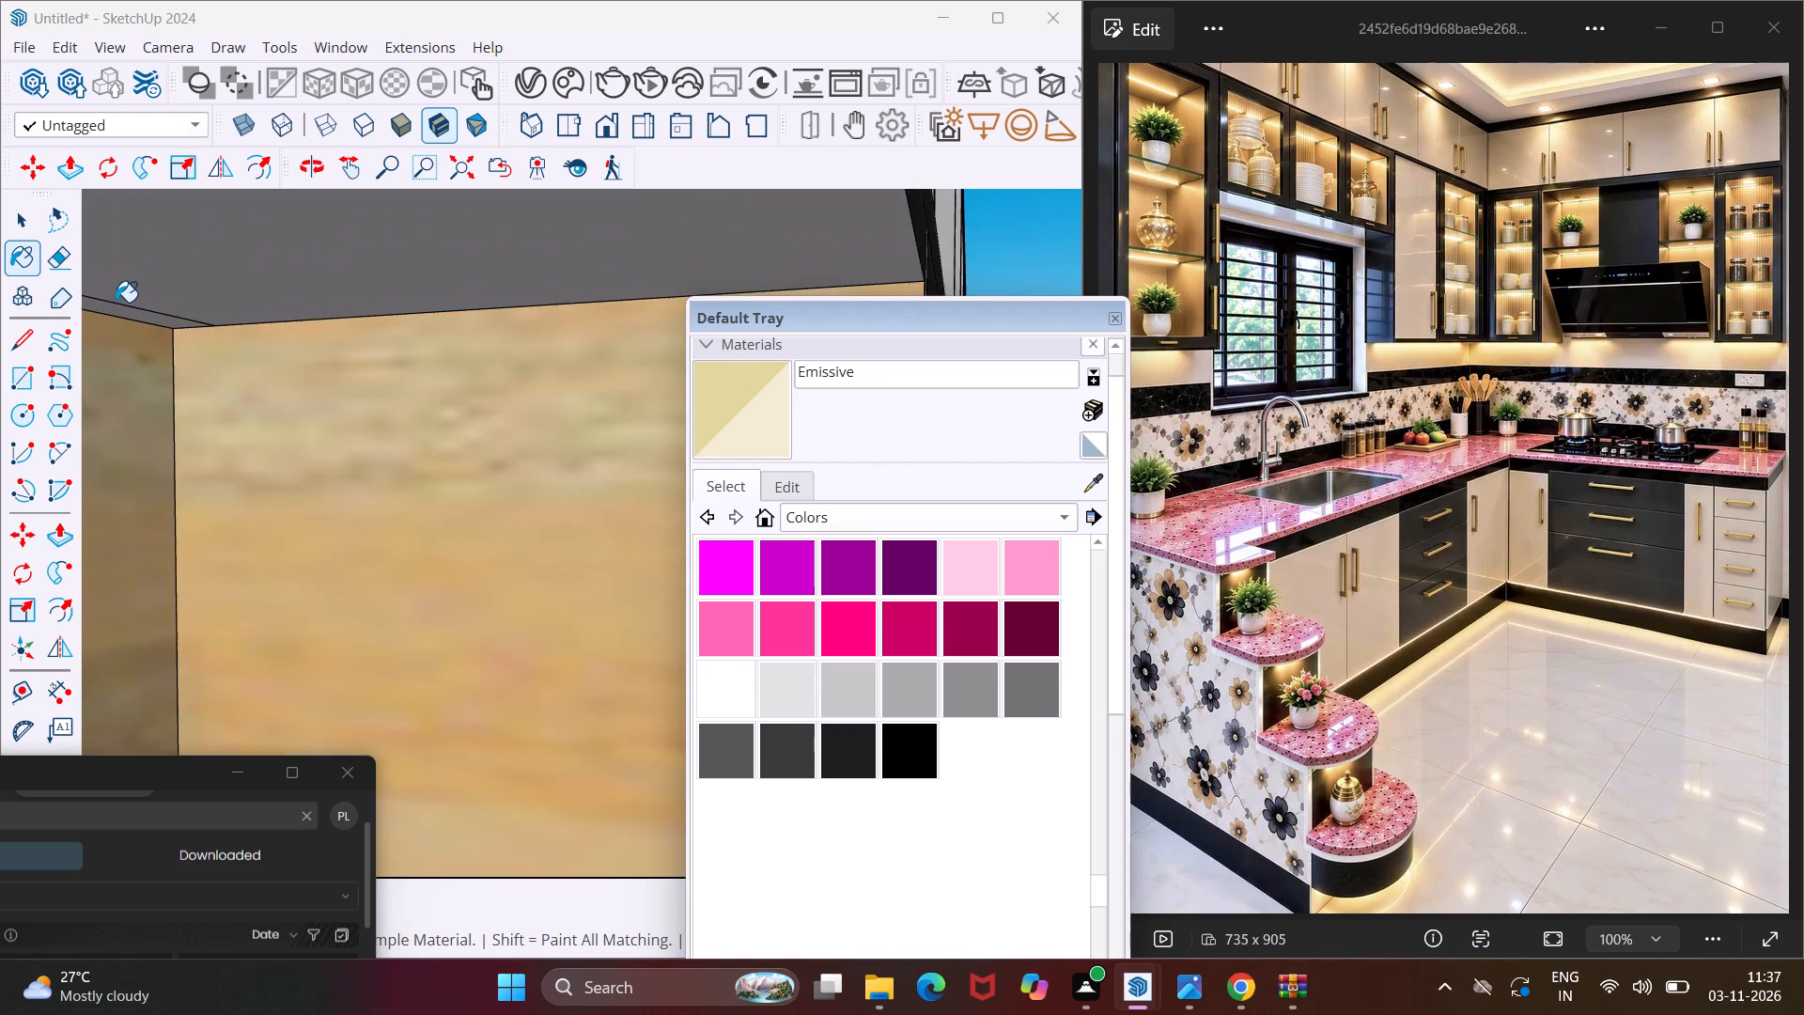
scroll(117, 306, "up", 4)
left_click(122, 313)
middle_click_drag(167, 289, 185, 258)
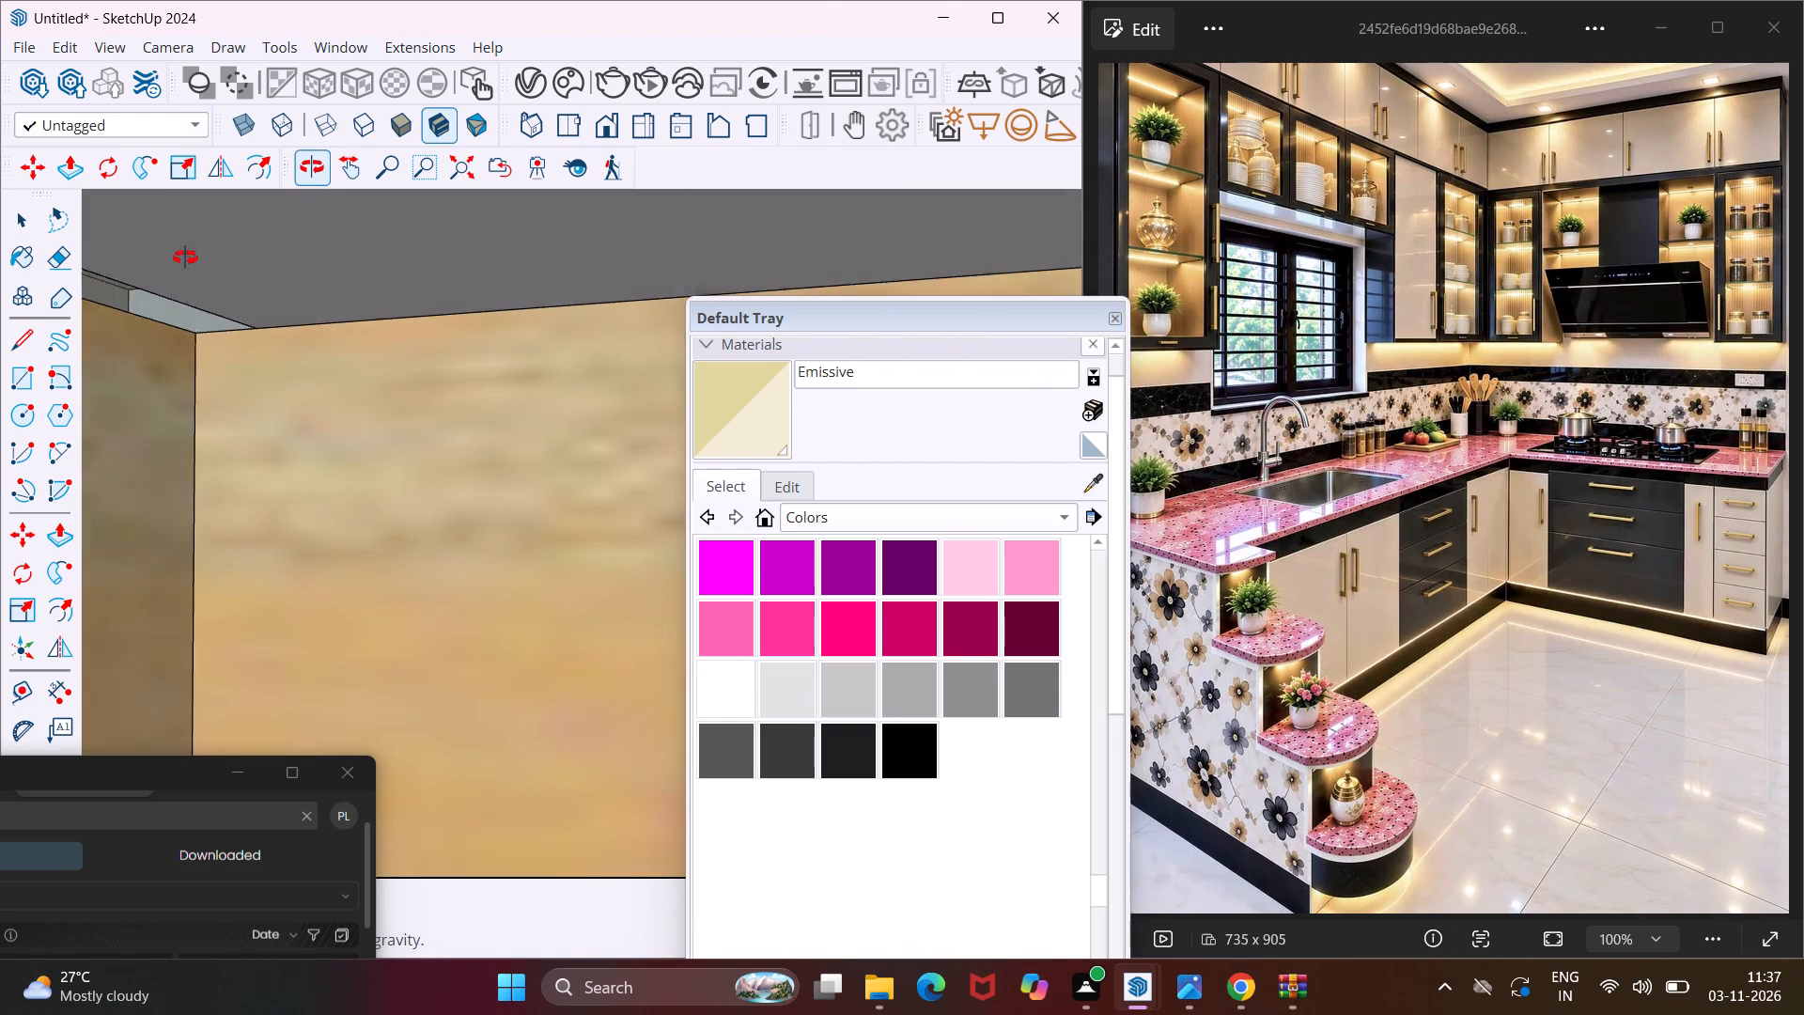
middle_click_drag(185, 258, 380, 251)
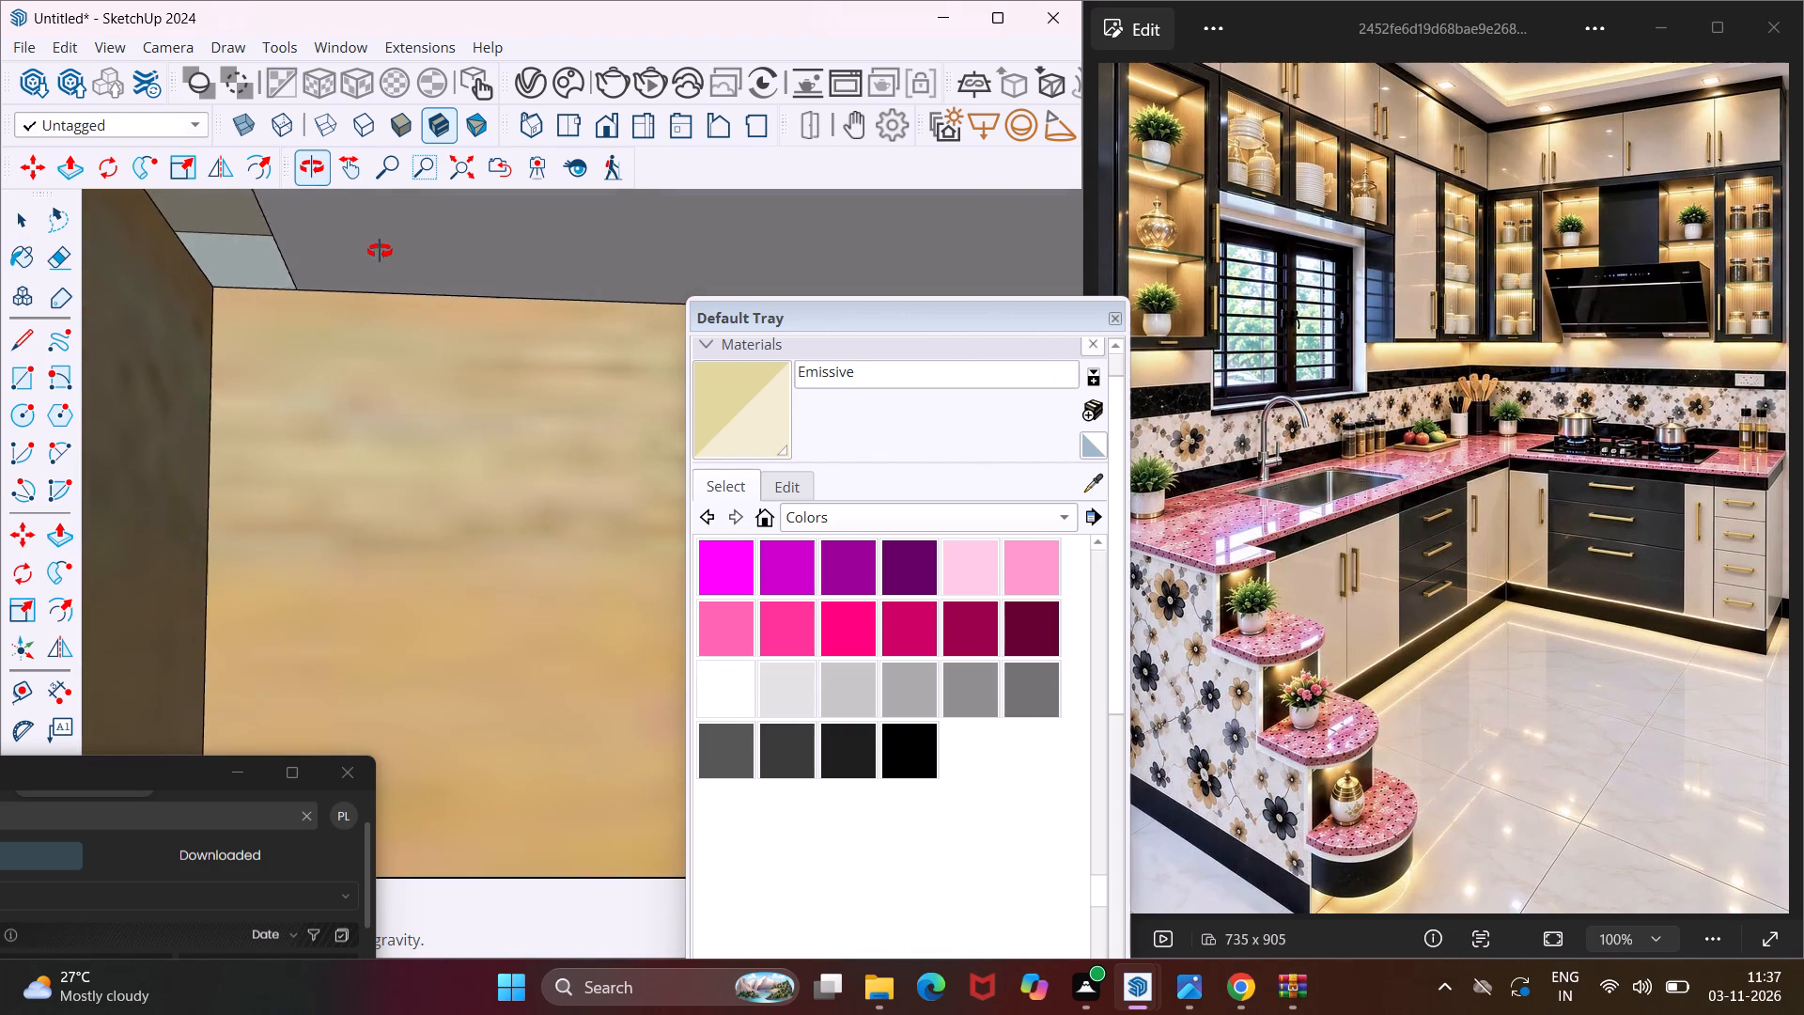
middle_click_drag(380, 251, 437, 319)
left_click(288, 226)
Draw a rectangle along the narrow ceiling strip inside the end open shelf unit, between its two back corners.
middle_click_drag(297, 279, 293, 286)
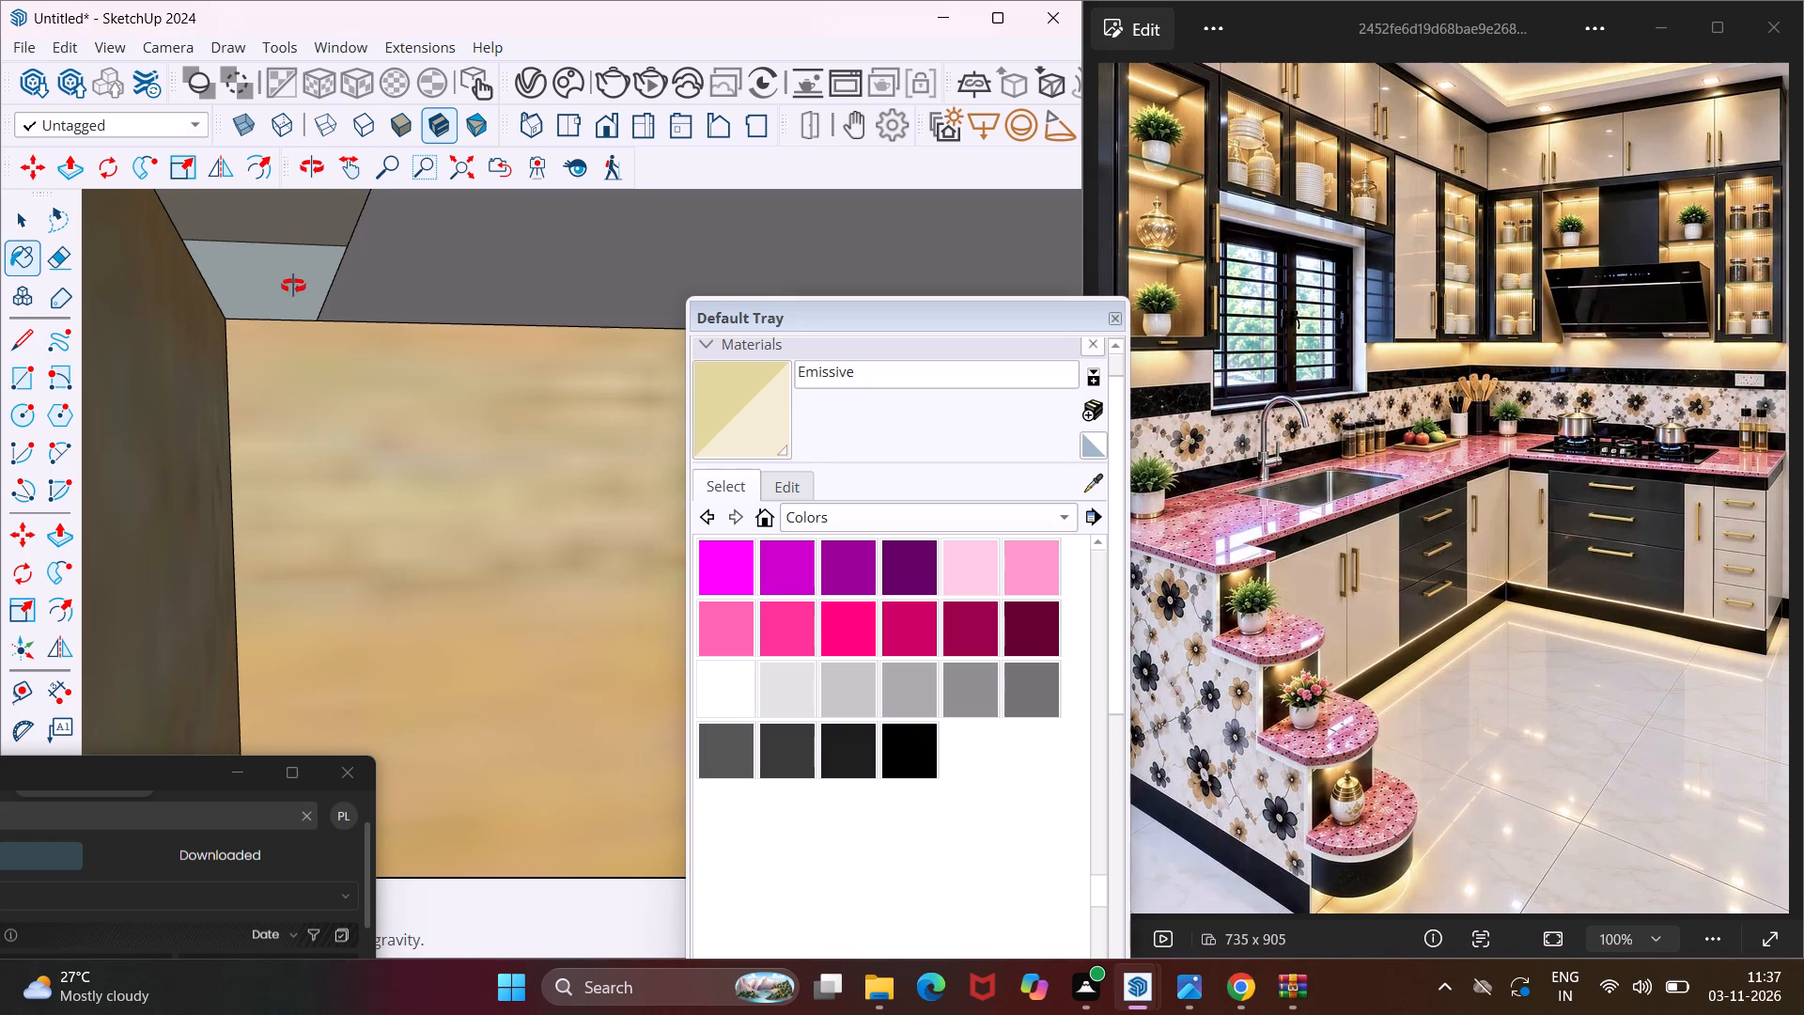
middle_click_drag(293, 286, 283, 304)
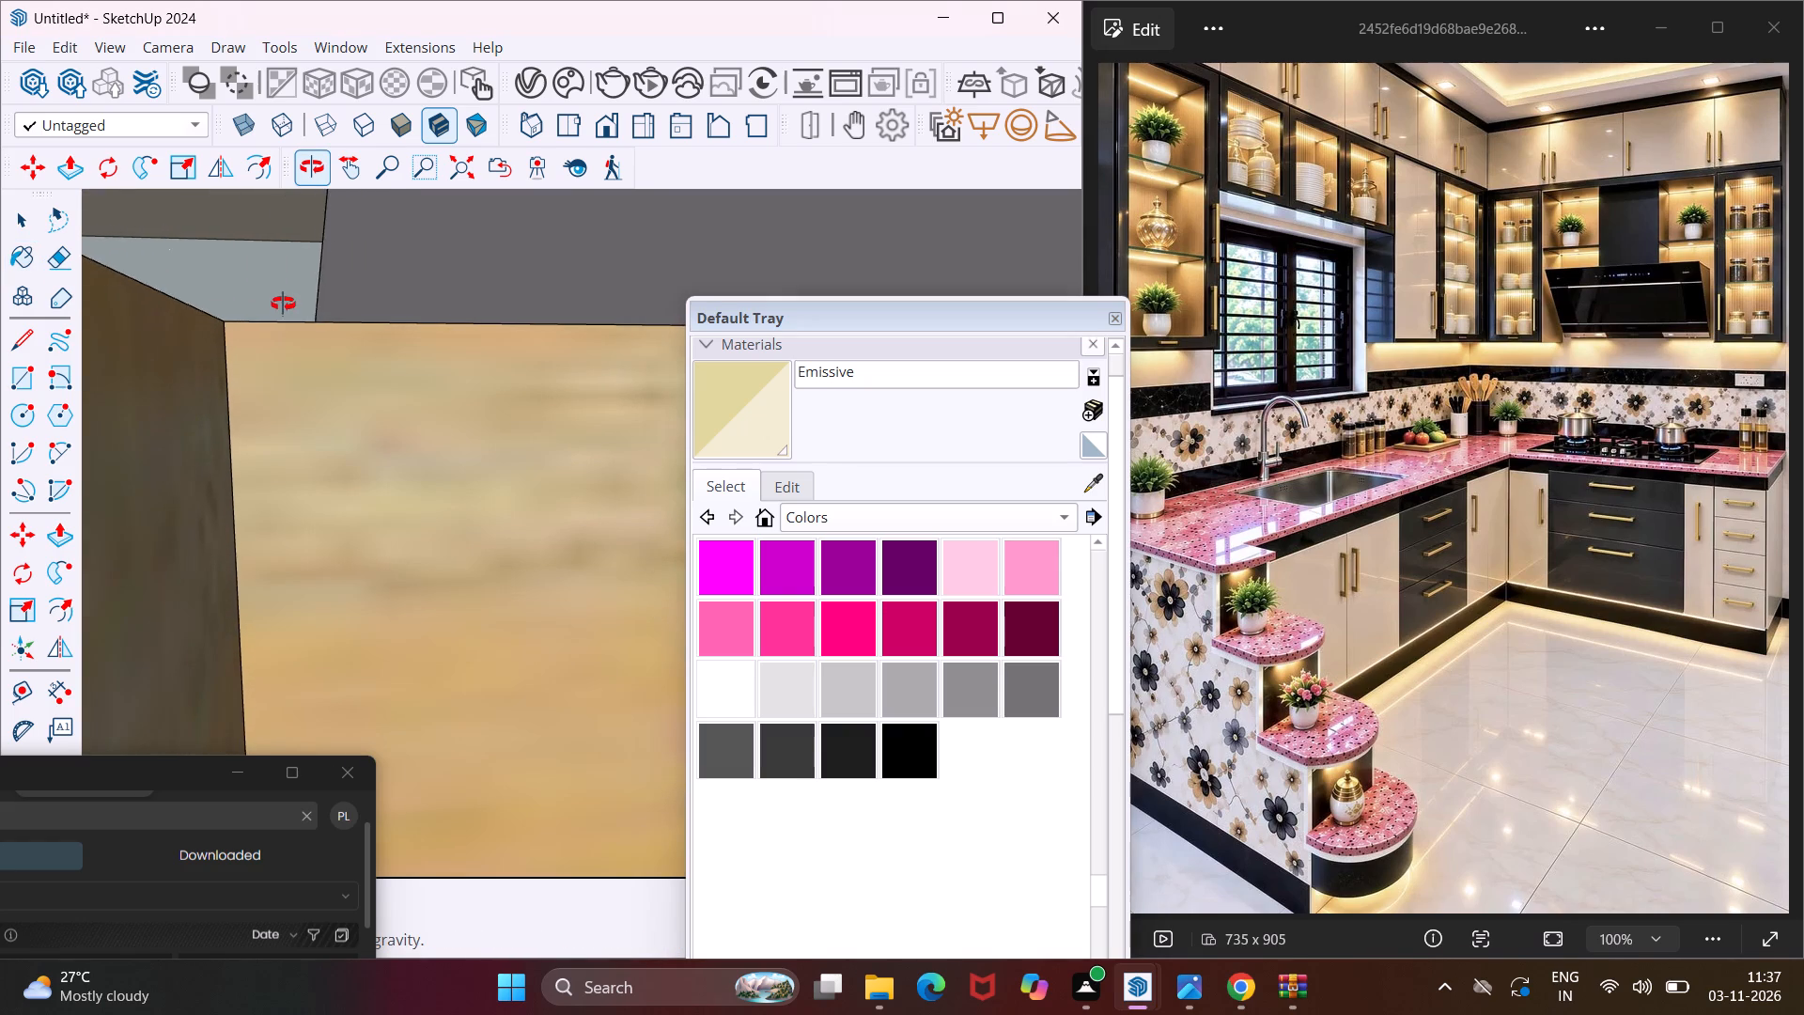
middle_click_drag(283, 304, 187, 304)
scroll(242, 241, "down", 7)
scroll(270, 239, "up", 1)
scroll(272, 238, "down", 3)
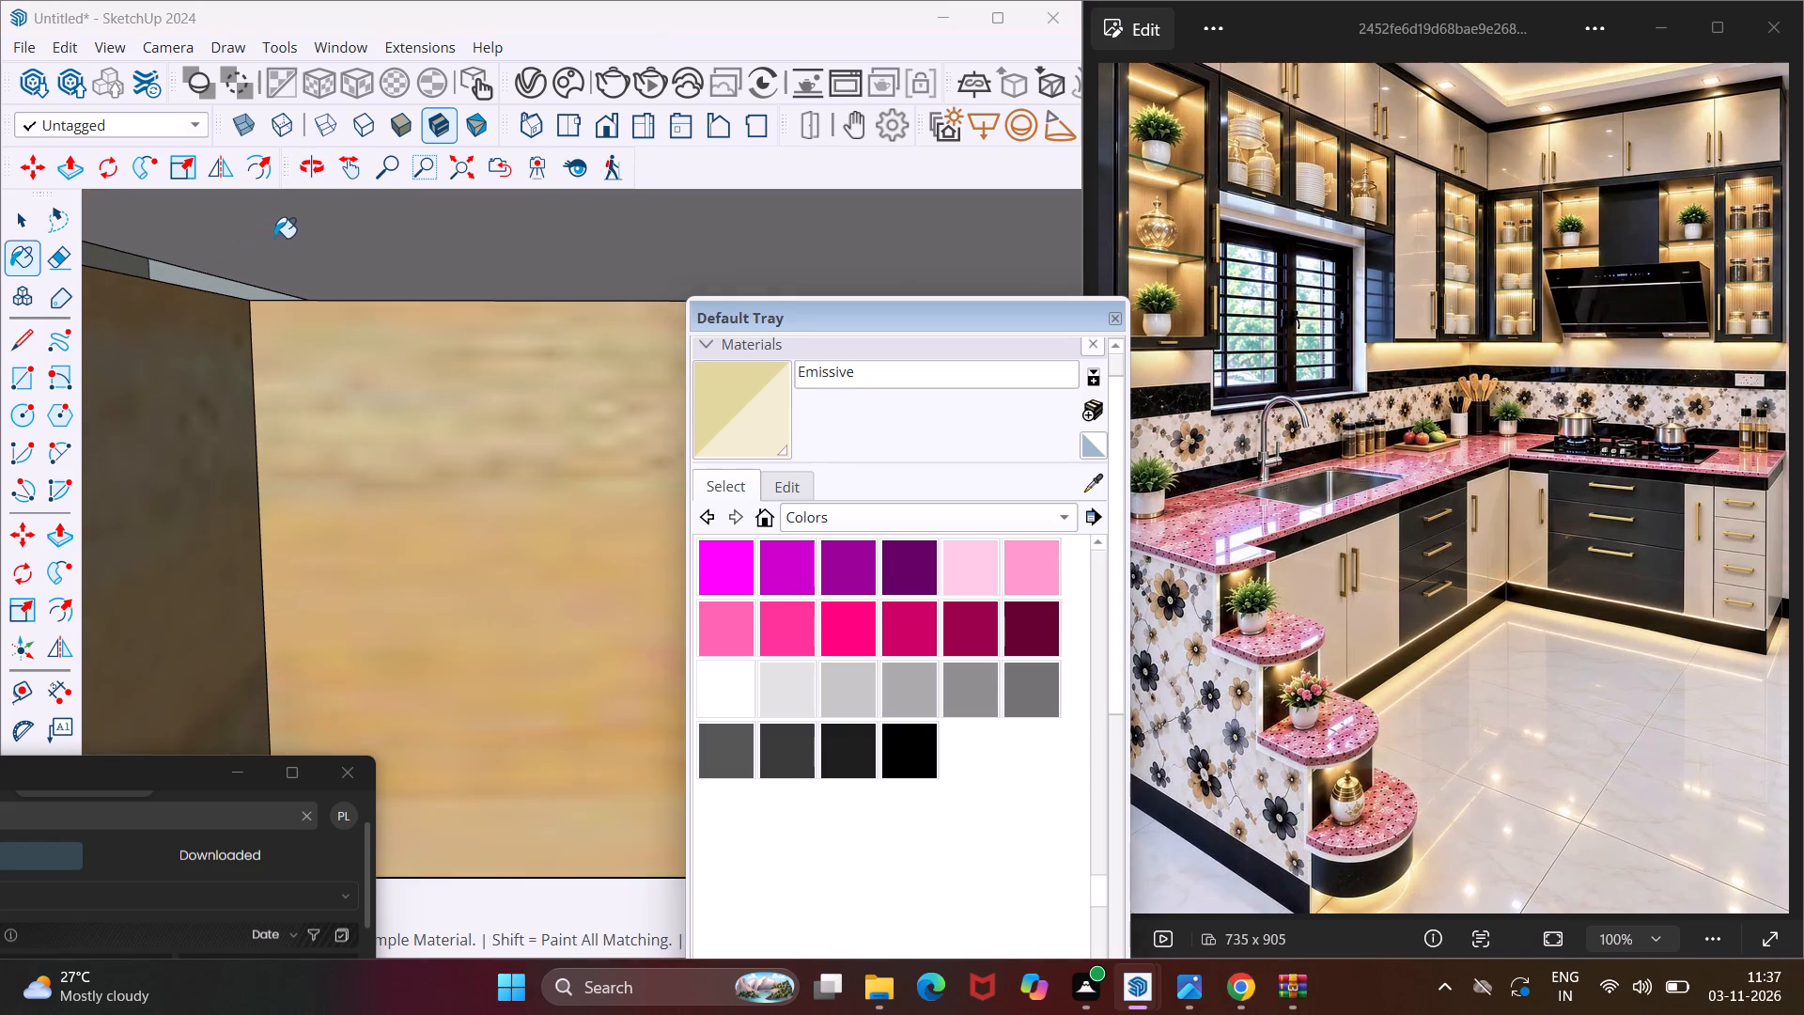
scroll(274, 238, "down", 13)
scroll(306, 245, "down", 18)
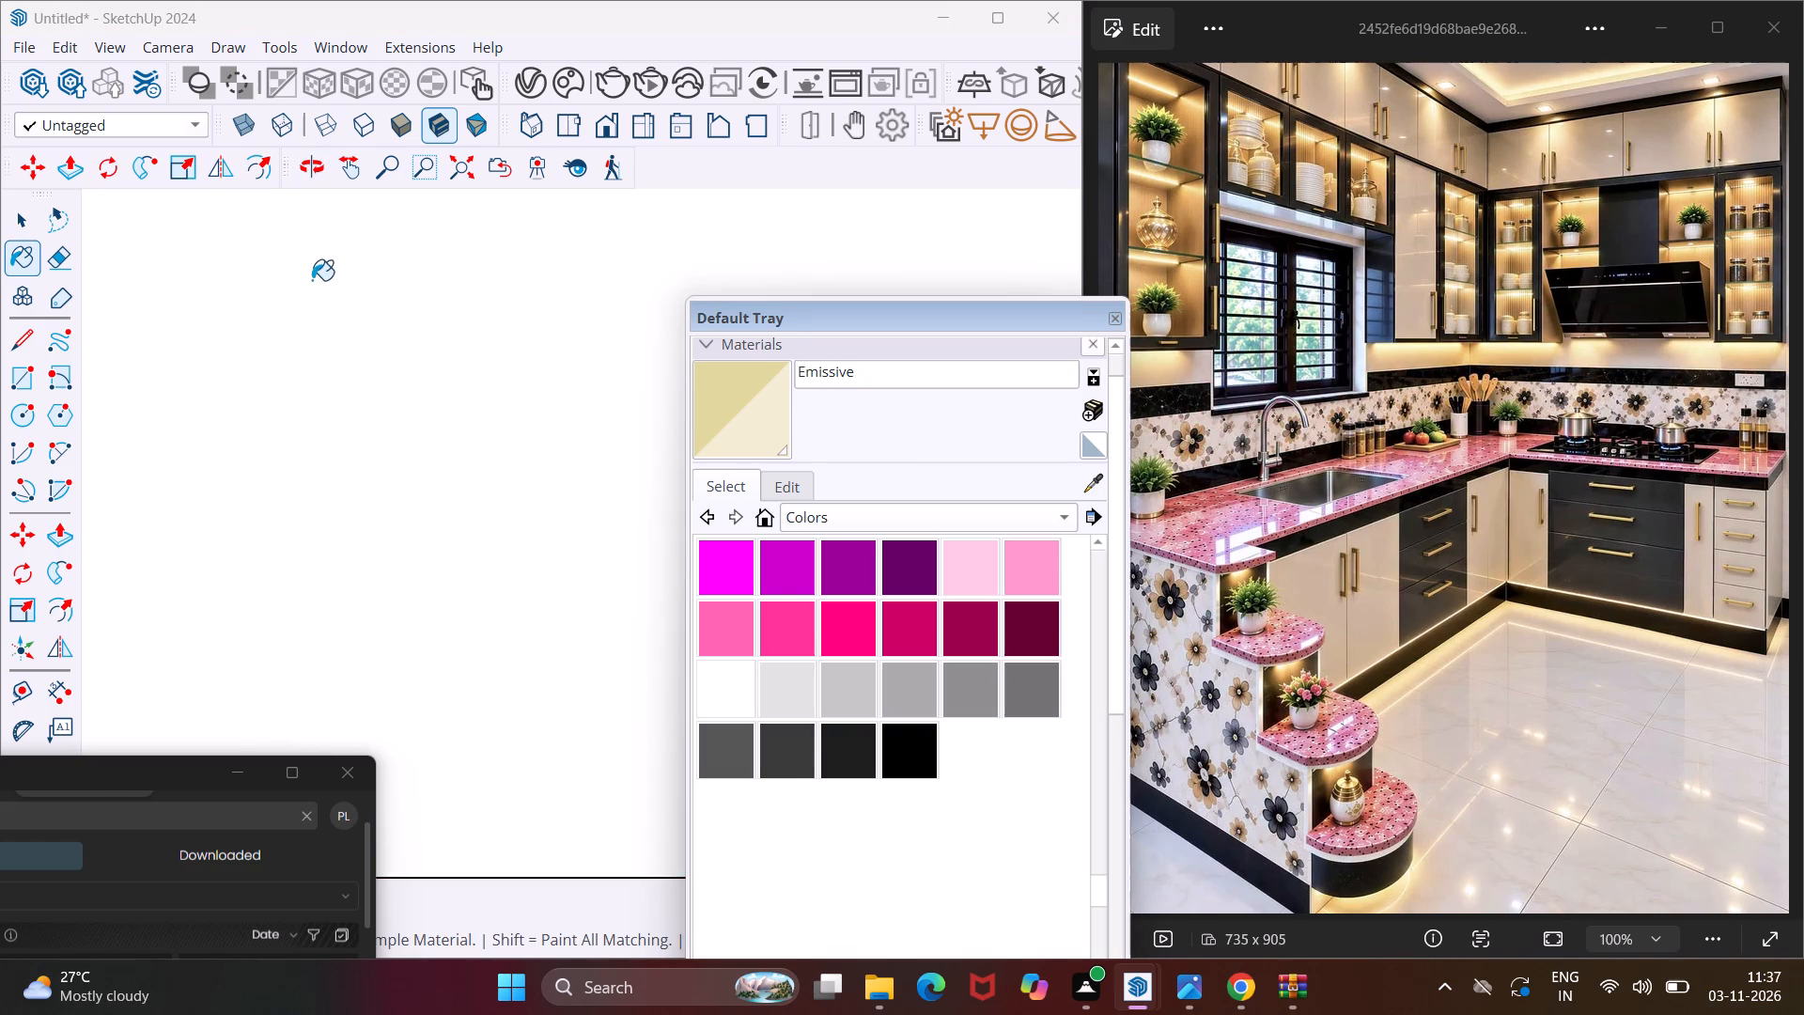
scroll(312, 280, "down", 4)
scroll(312, 283, "up", 1)
scroll(312, 287, "down", 6)
scroll(313, 290, "up", 1)
scroll(314, 292, "down", 20)
scroll(314, 292, "down", 6)
scroll(306, 301, "down", 15)
scroll(336, 318, "down", 6)
middle_click_drag(383, 340, 255, 373)
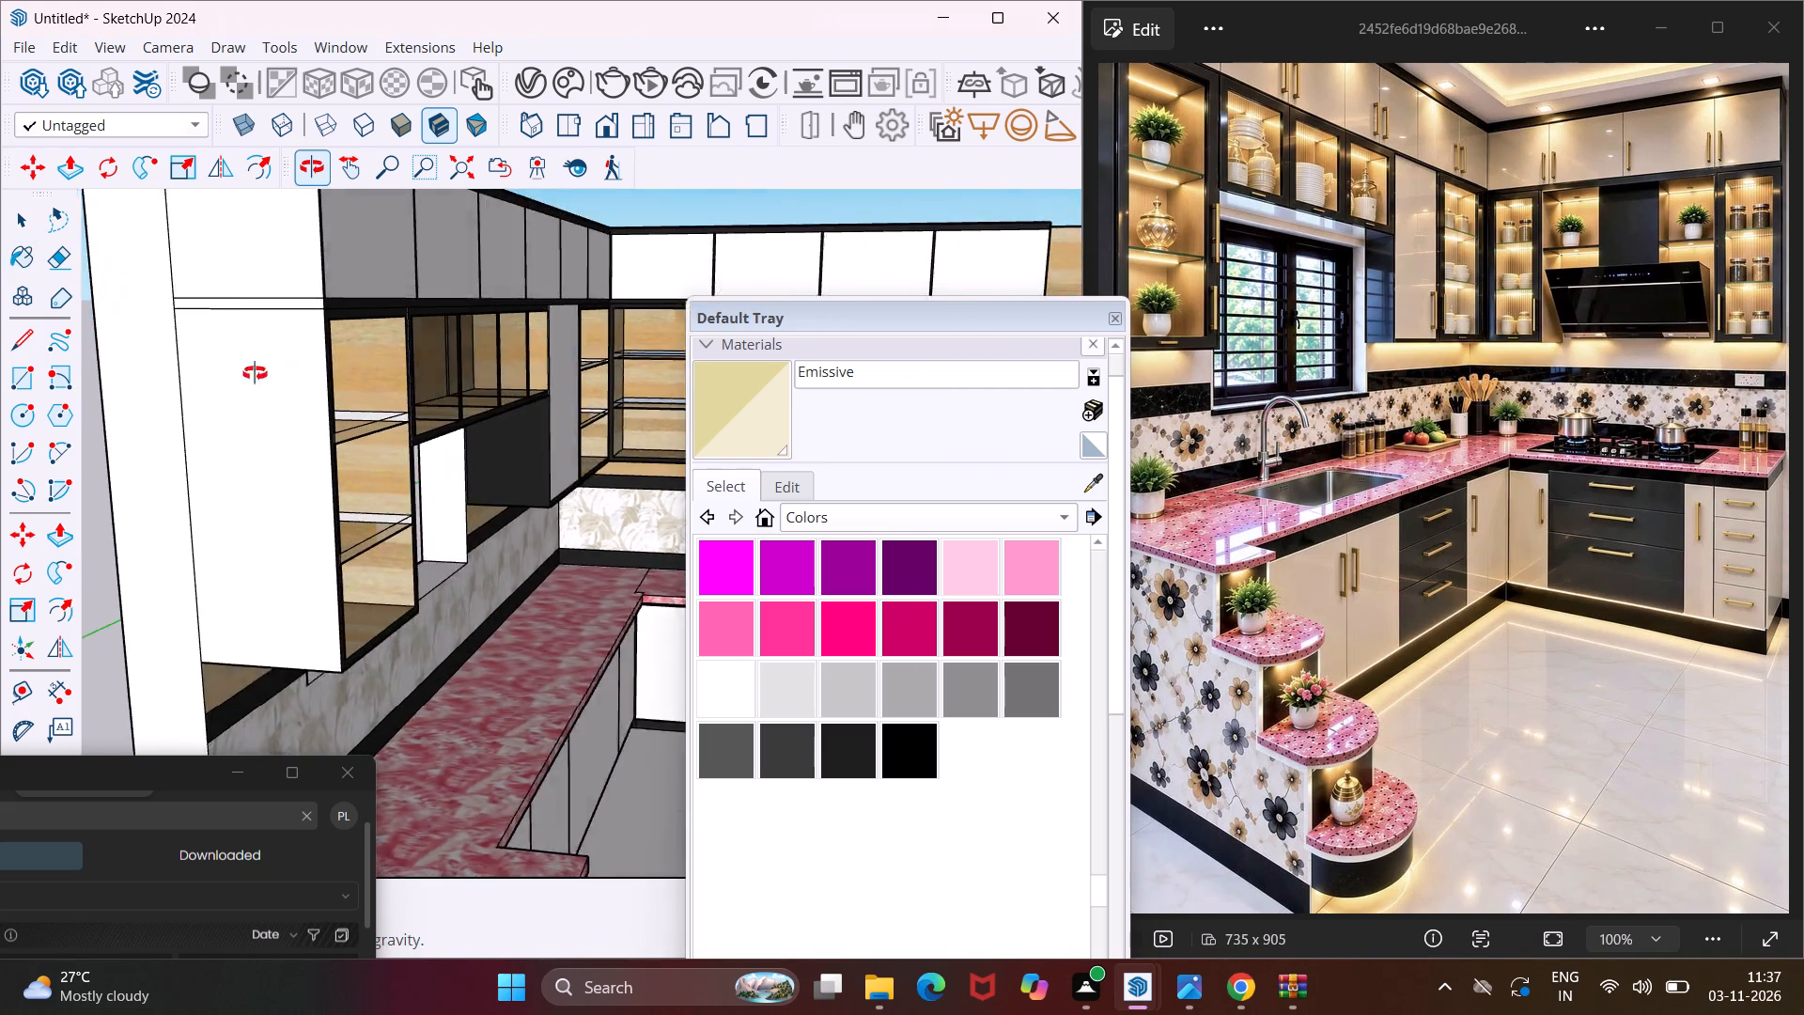
middle_click_drag(255, 373, 169, 392)
left_click(31, 372)
scroll(288, 384, "up", 4)
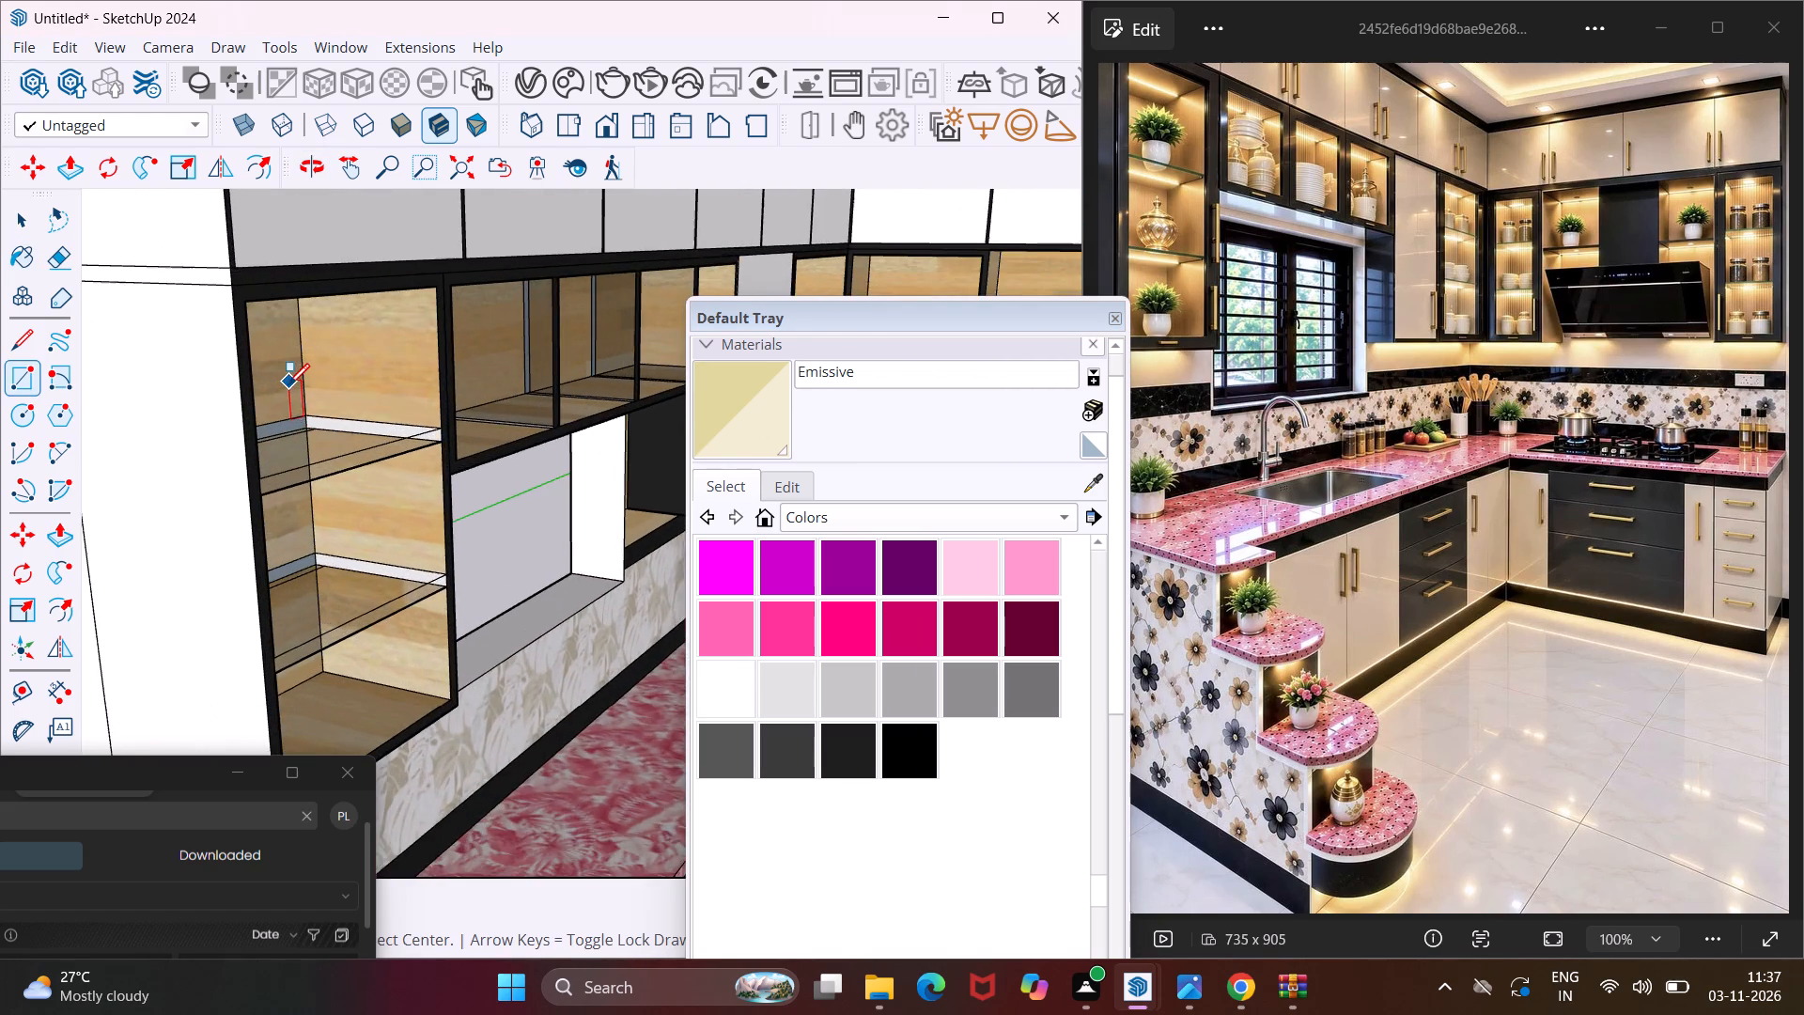
scroll(288, 384, "up", 1)
middle_click_drag(288, 384, 204, 318)
scroll(252, 299, "up", 4)
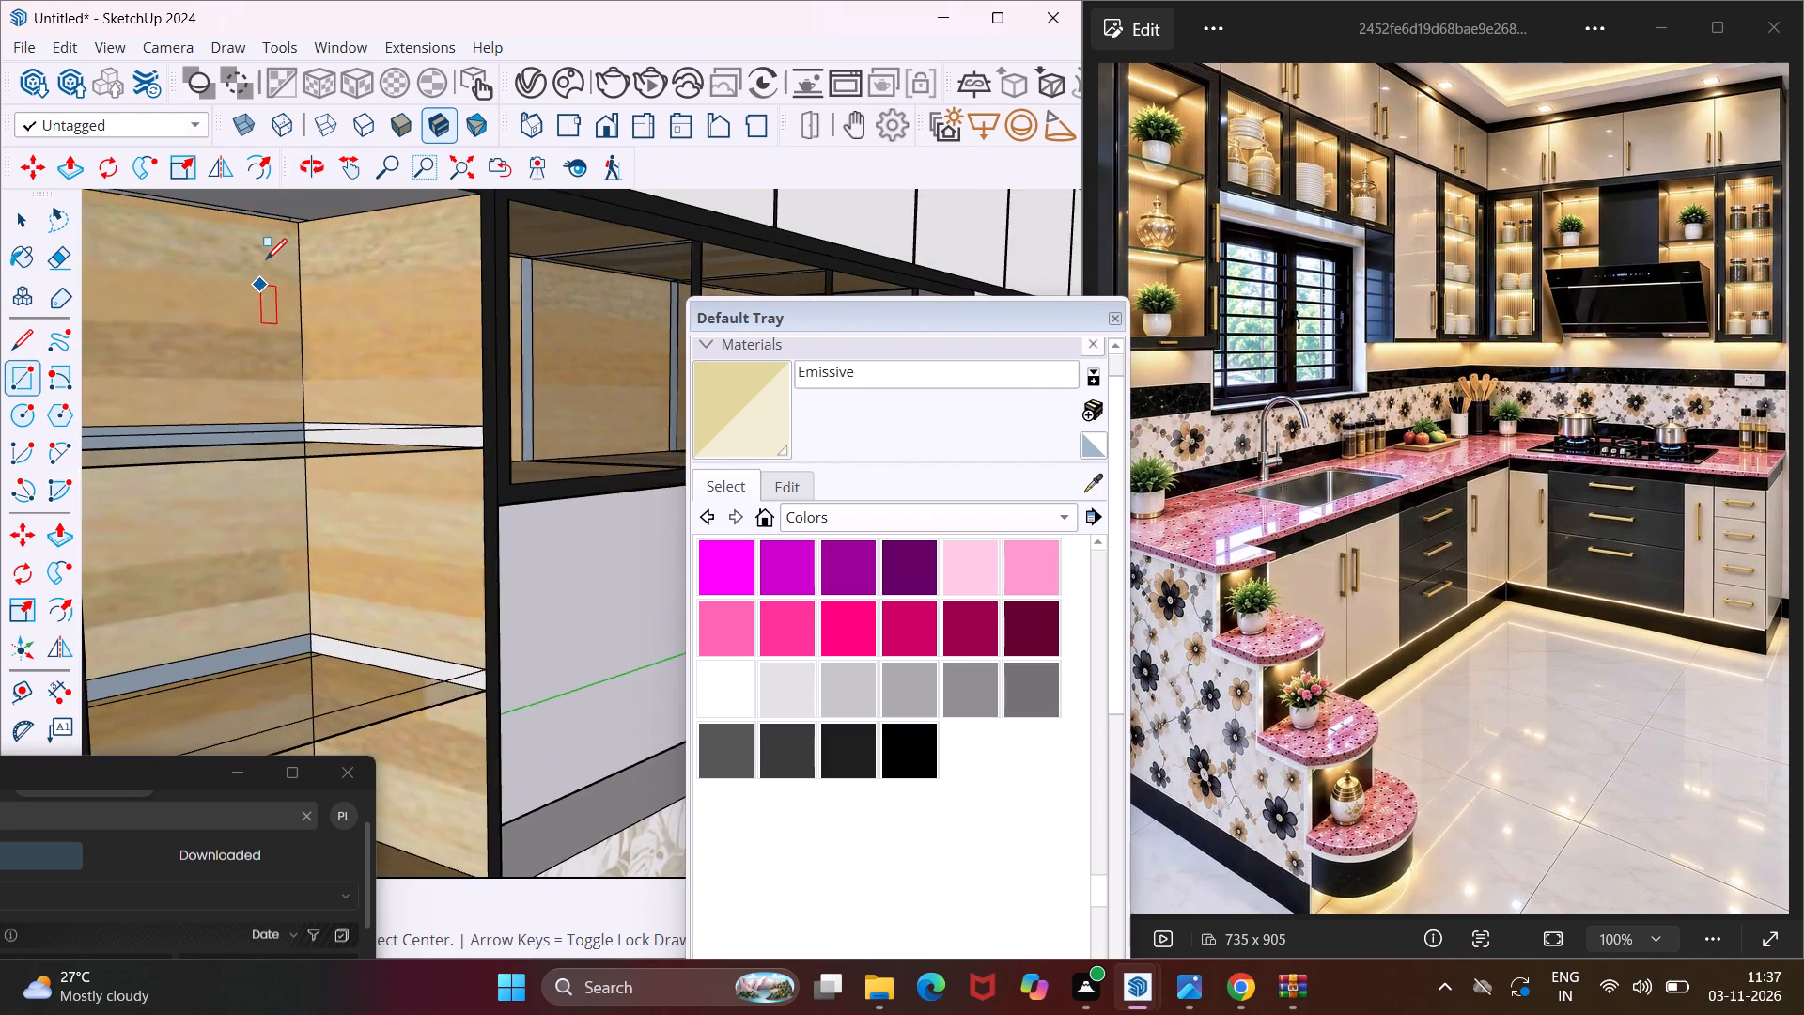
scroll(268, 255, "up", 4)
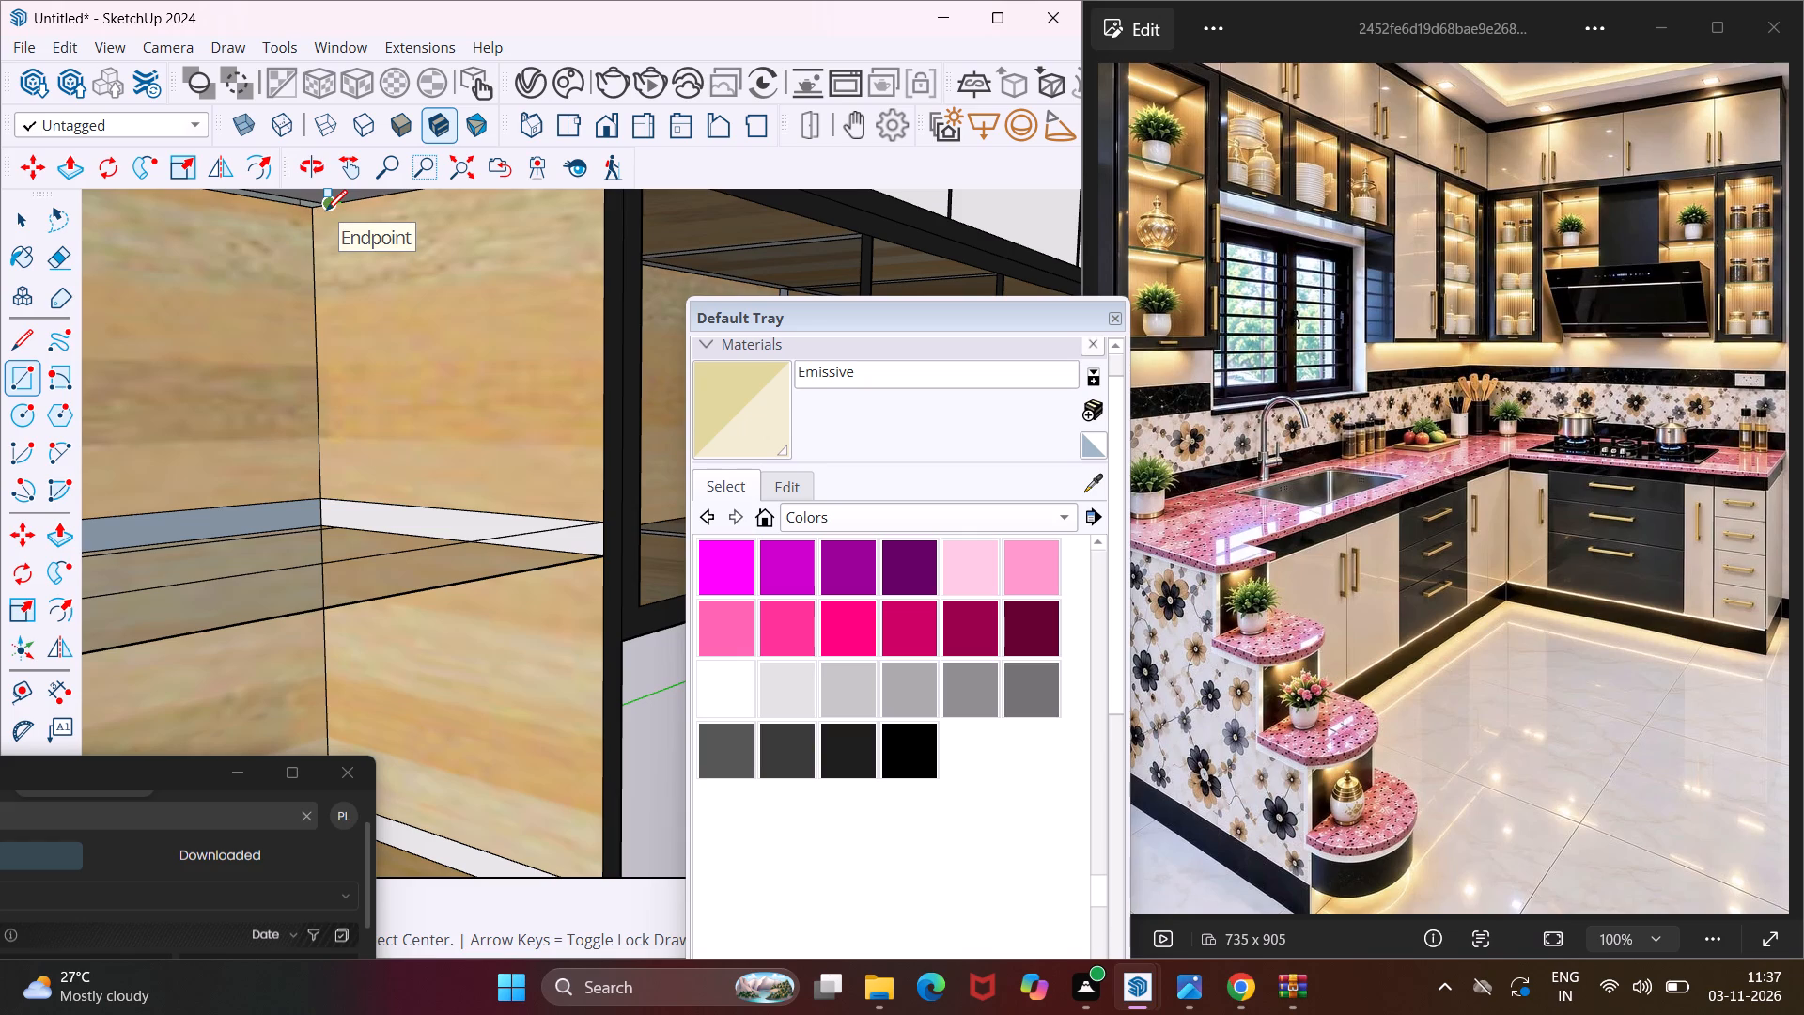
scroll(326, 209, "up", 8)
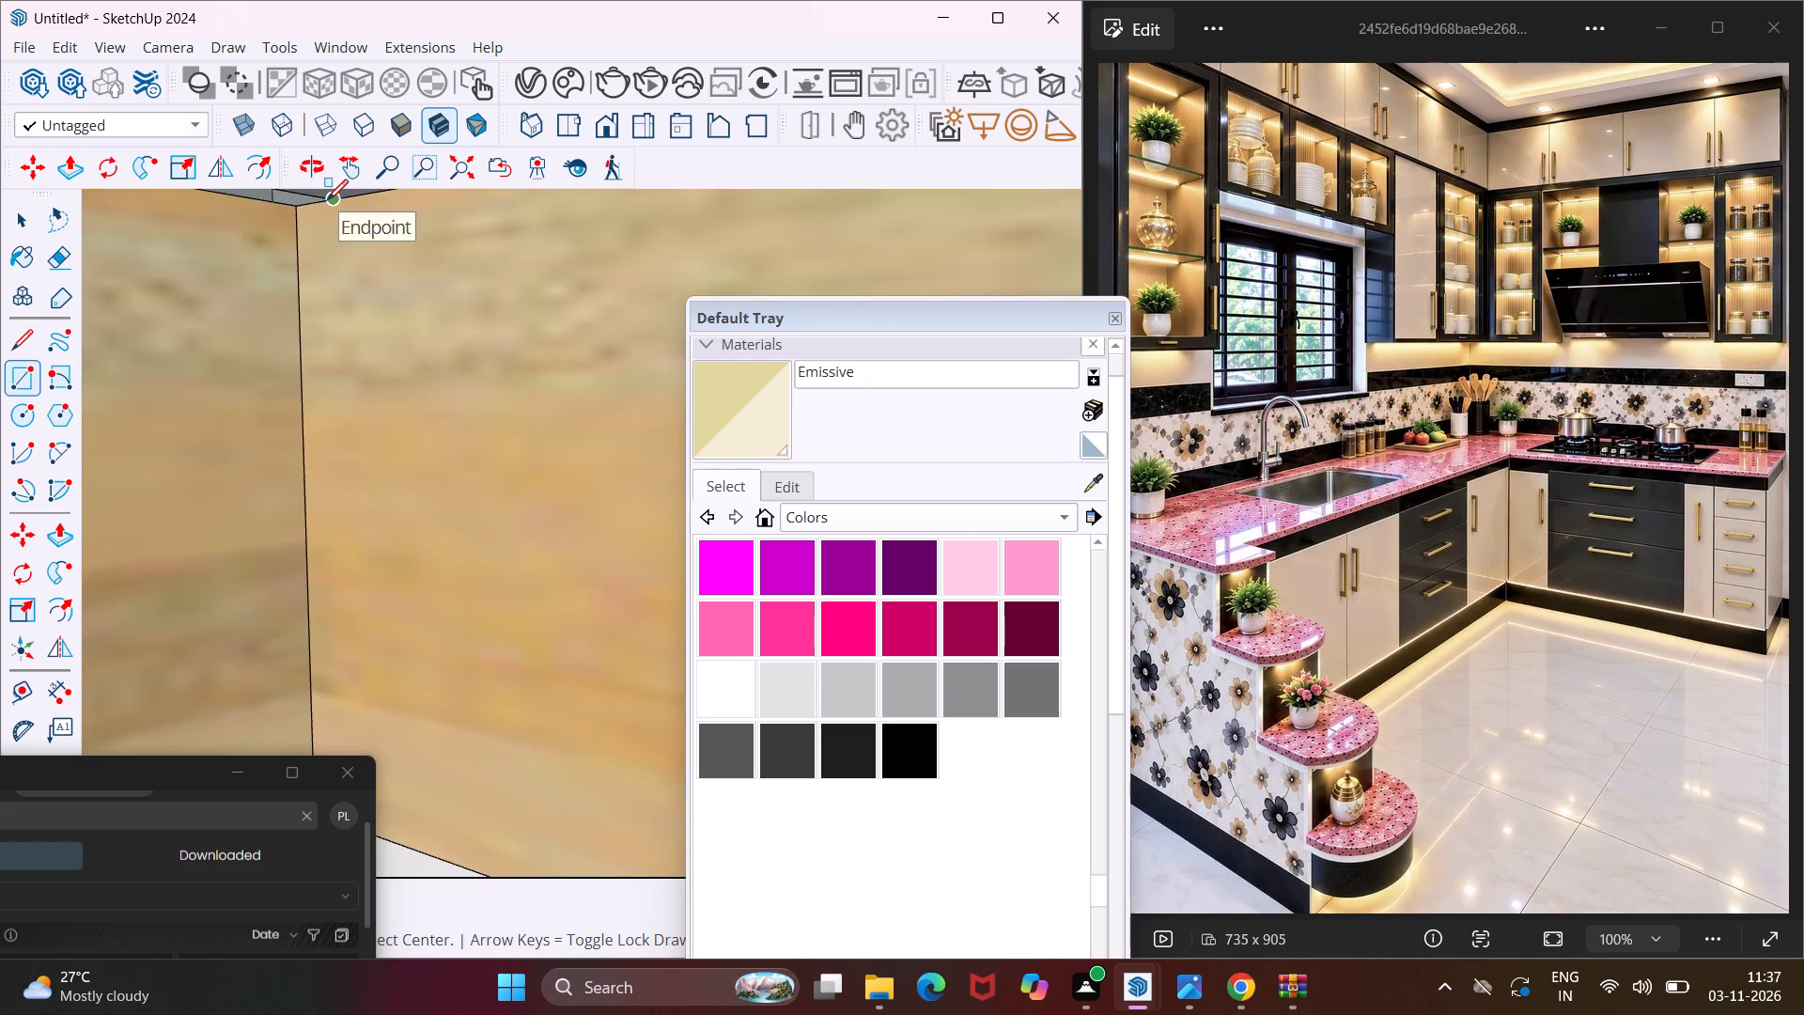
scroll(331, 200, "up", 3)
left_click(331, 200)
scroll(303, 213, "down", 11)
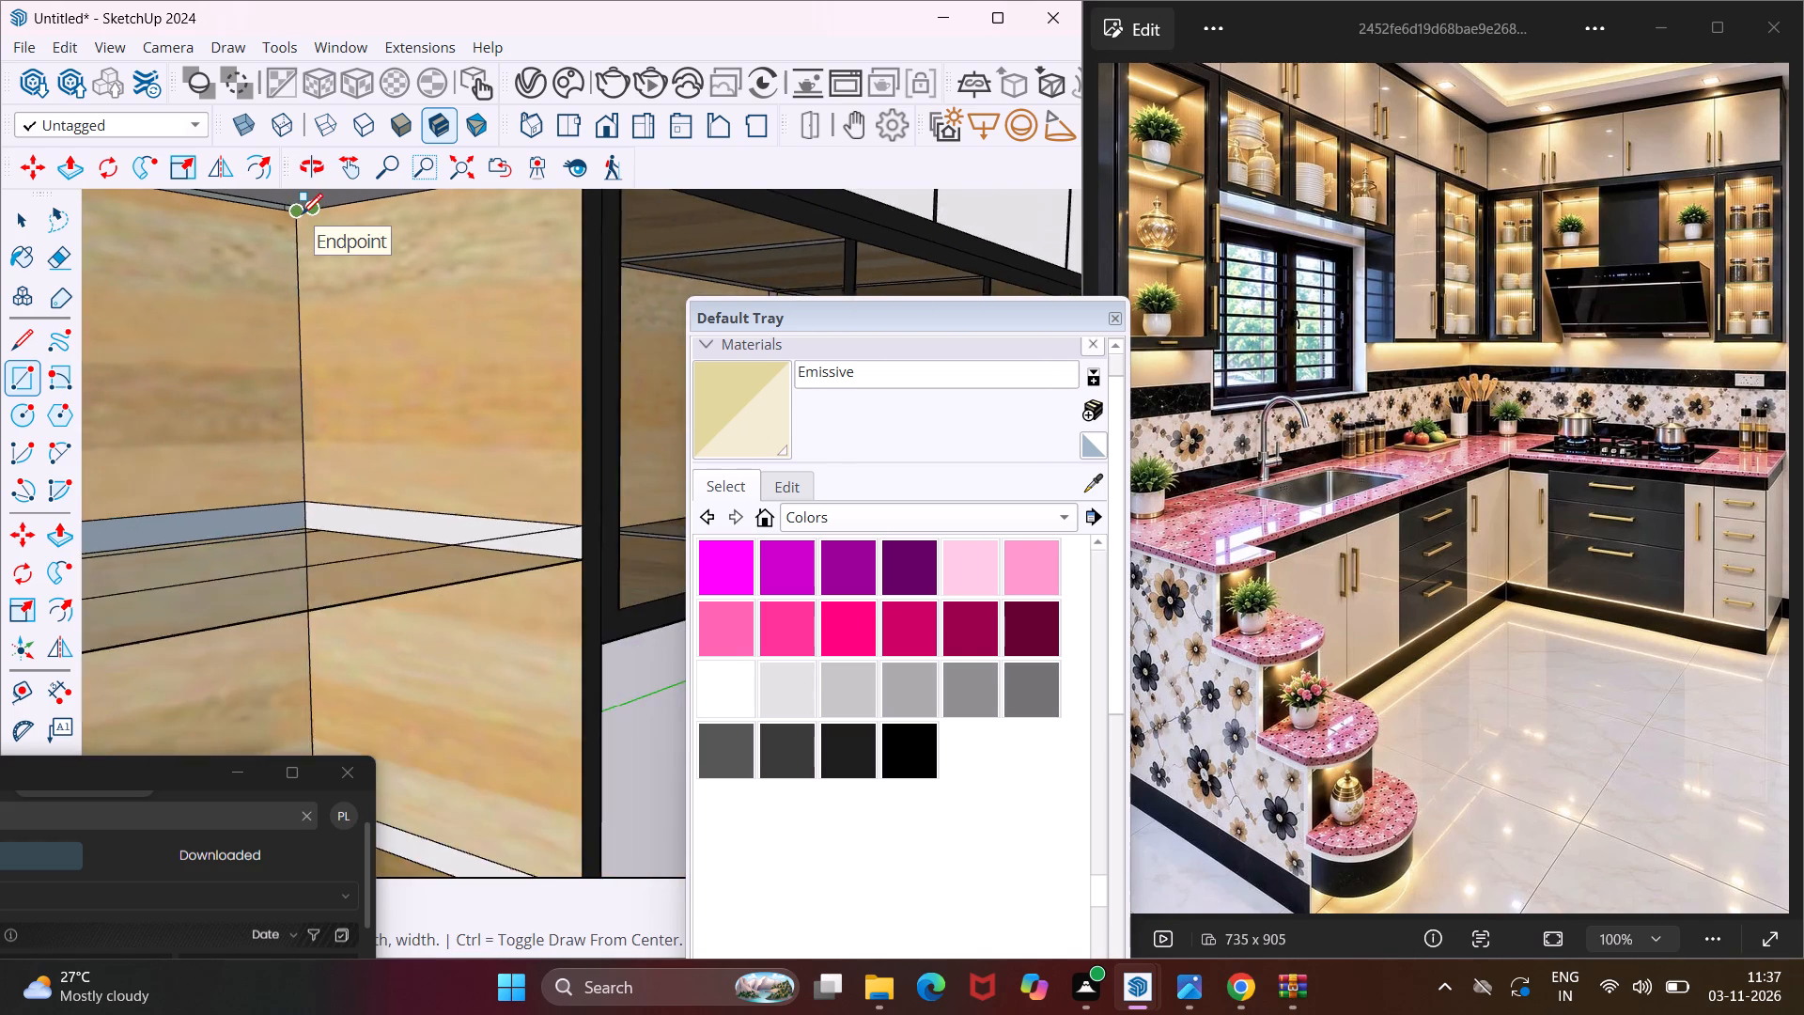
scroll(302, 214, "down", 3)
scroll(302, 214, "up", 1)
scroll(302, 214, "down", 1)
scroll(302, 214, "up", 1)
scroll(302, 214, "down", 14)
middle_click_drag(302, 214, 0, 287)
scroll(101, 275, "up", 4)
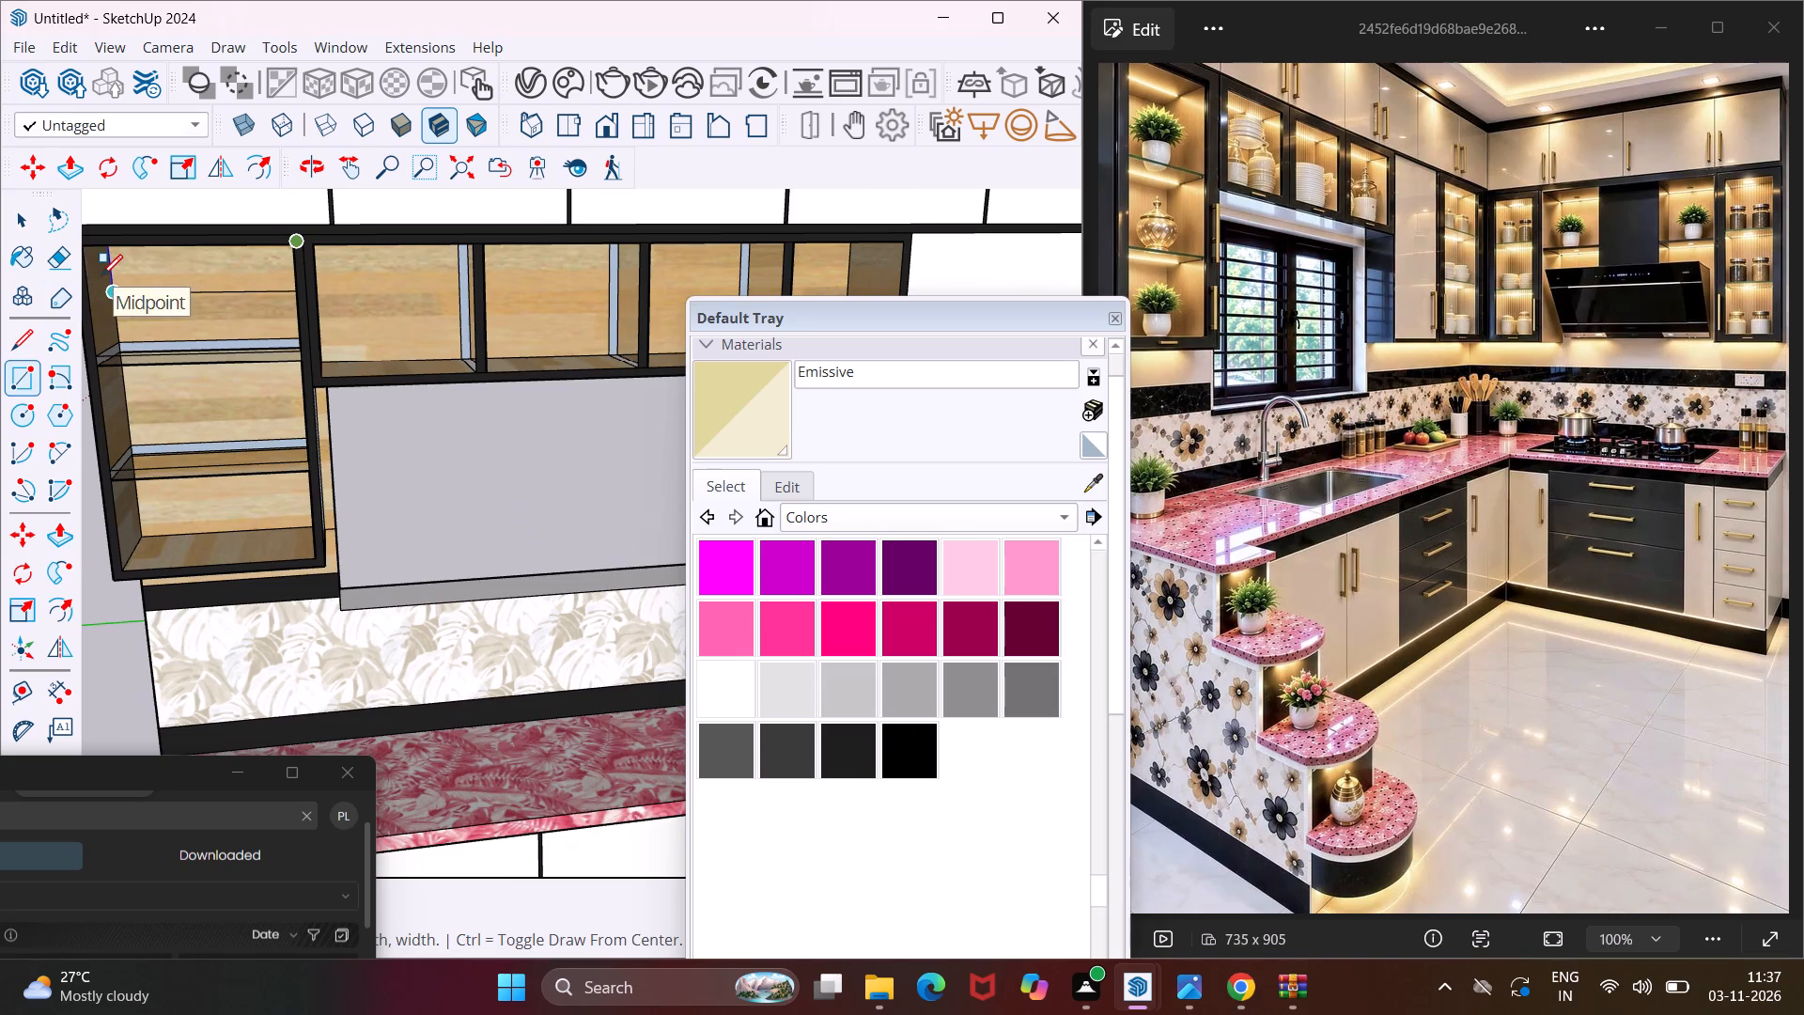
middle_click_drag(101, 275, 82, 167)
scroll(159, 226, "up", 7)
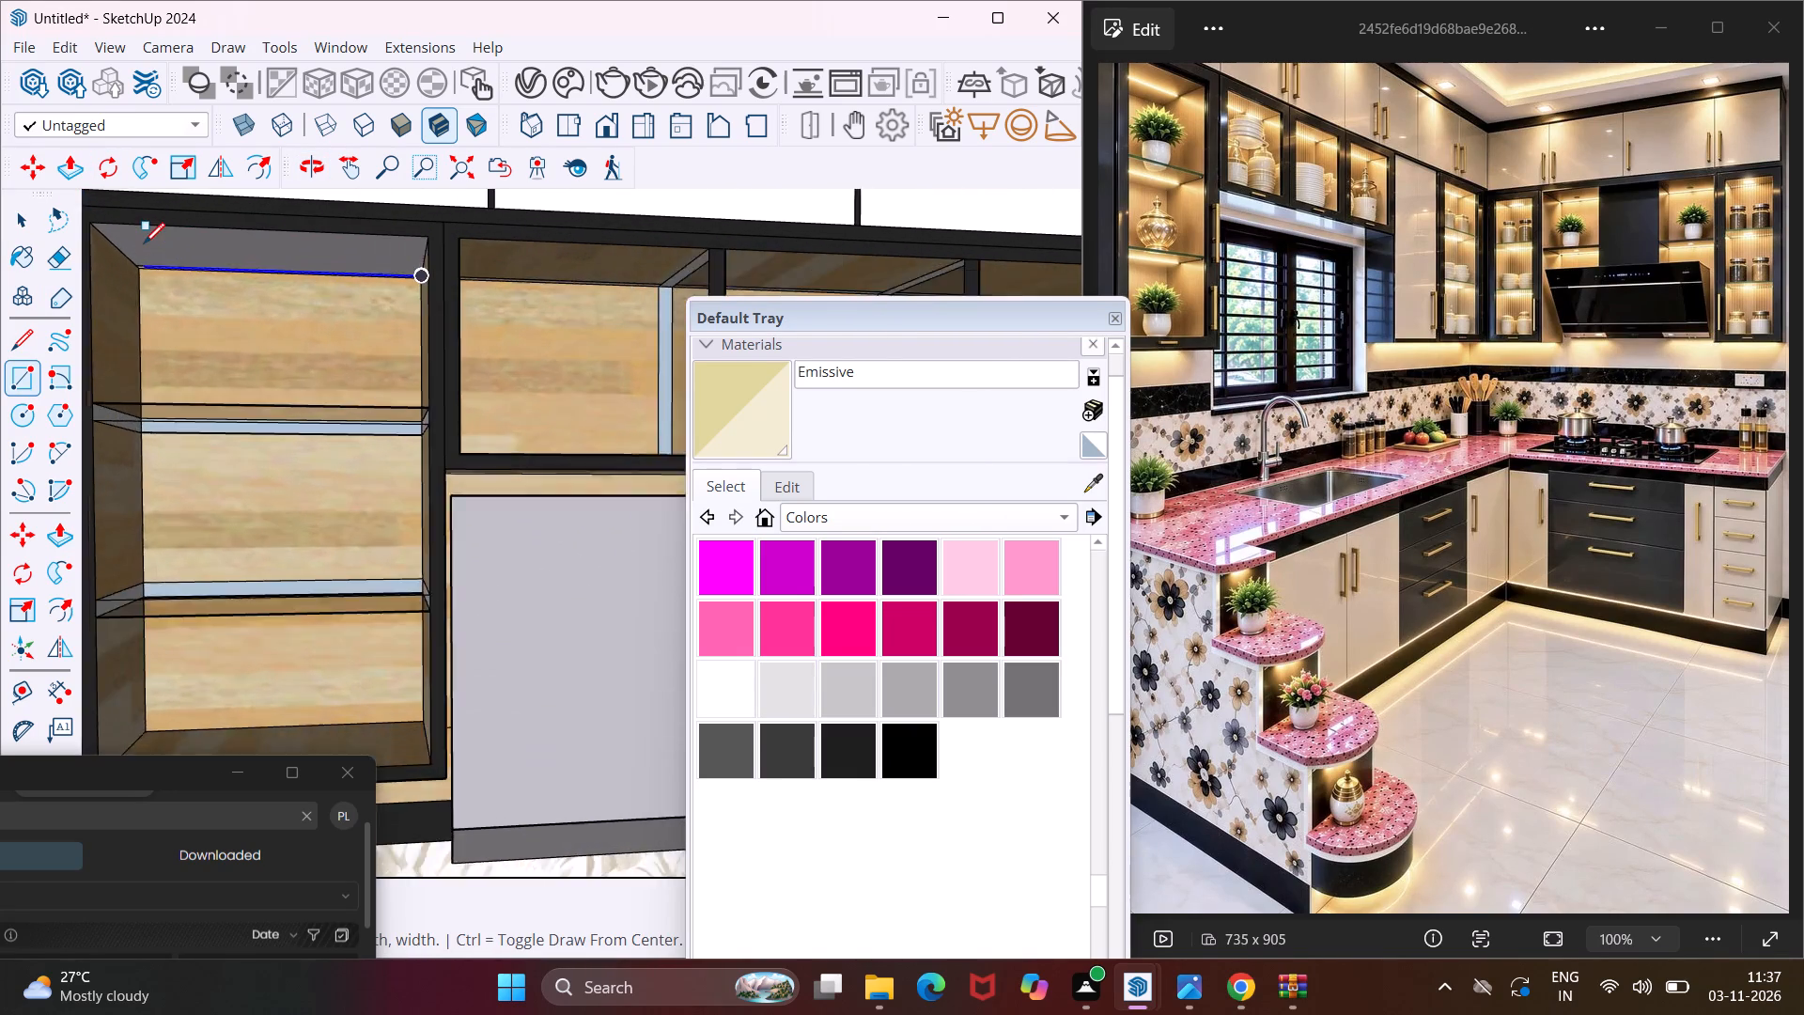
scroll(144, 243, "up", 16)
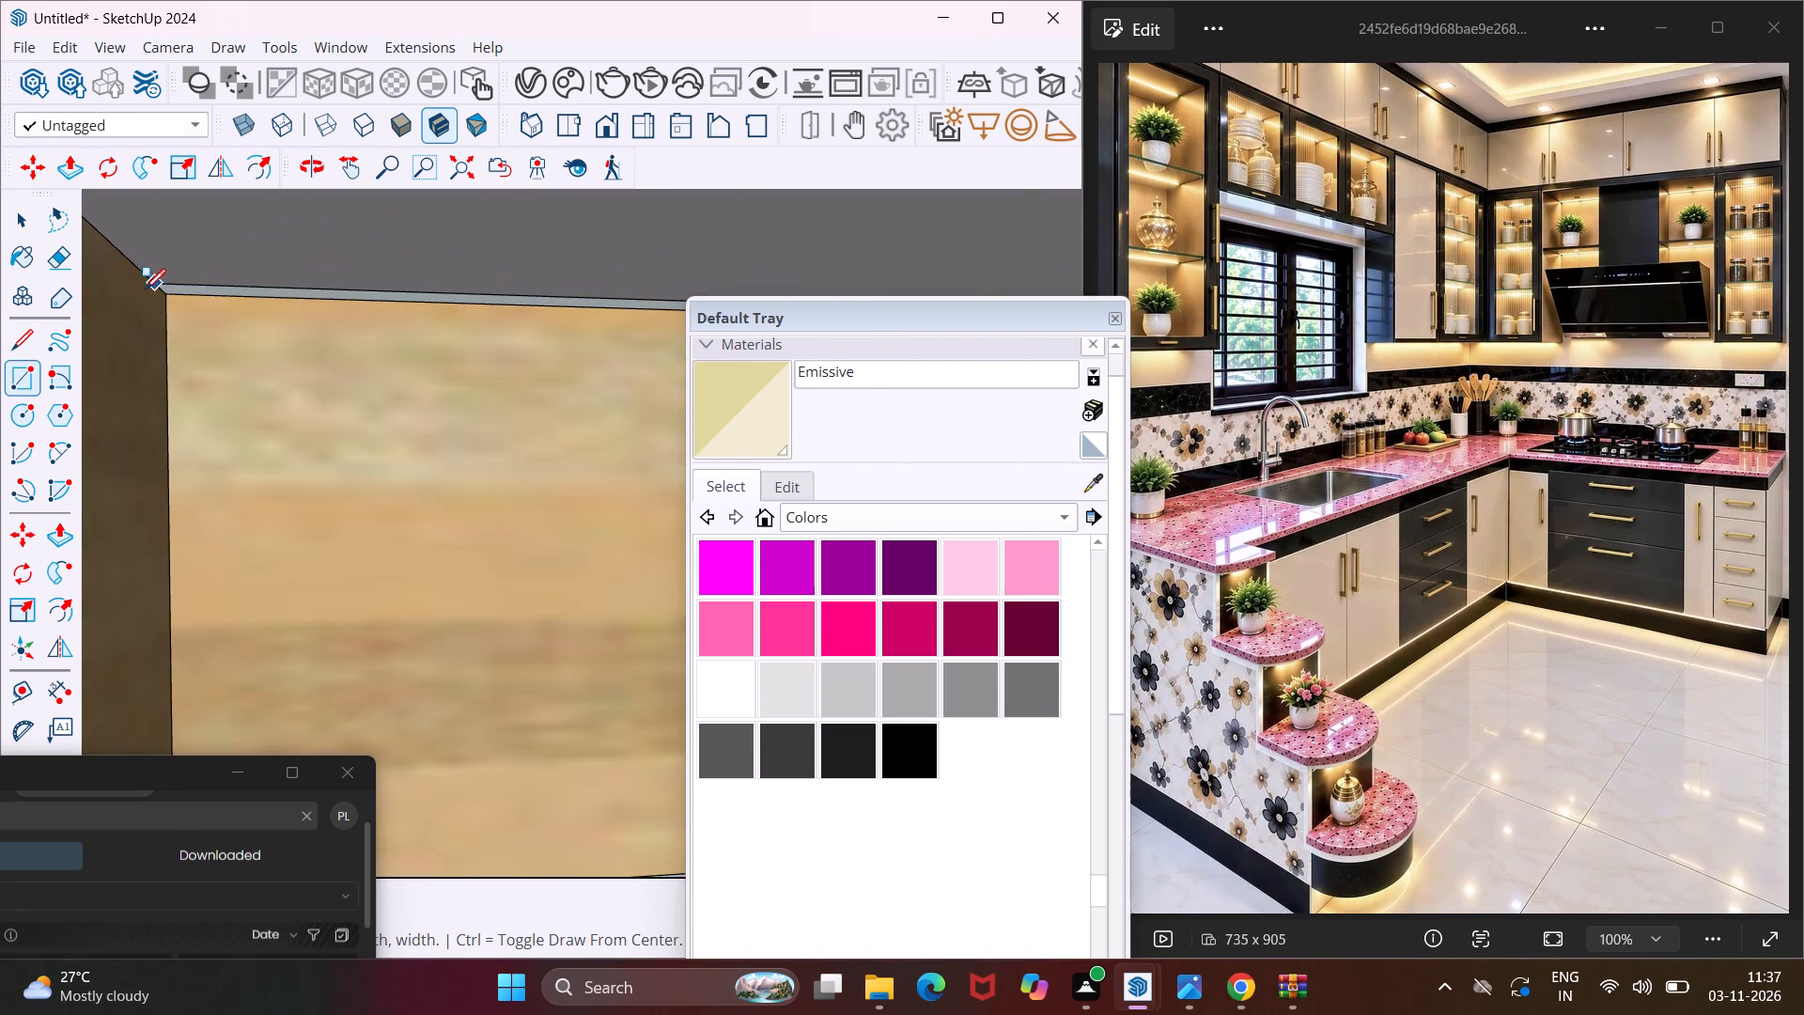
left_click(163, 293)
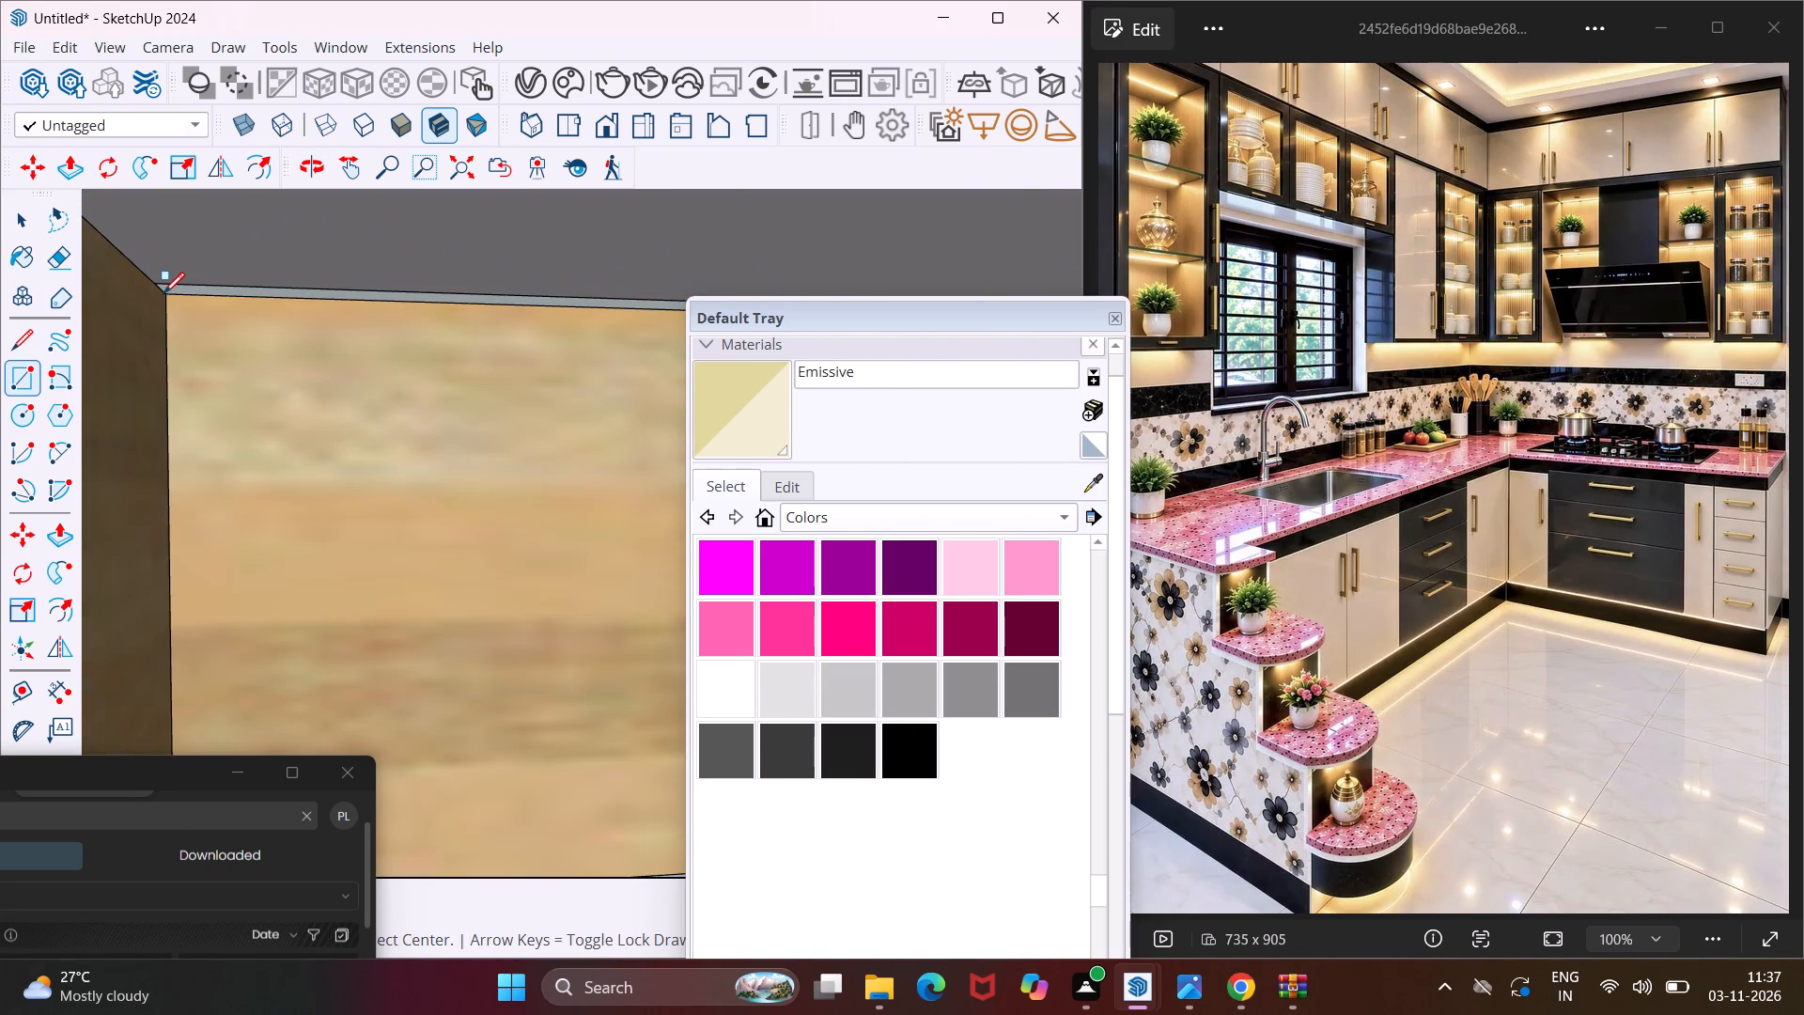
Draw another rectangle over the strip at the top back of the end open shelf unit, spanning its full width.
middle_click_drag(163, 293, 124, 233)
scroll(175, 288, "up", 3)
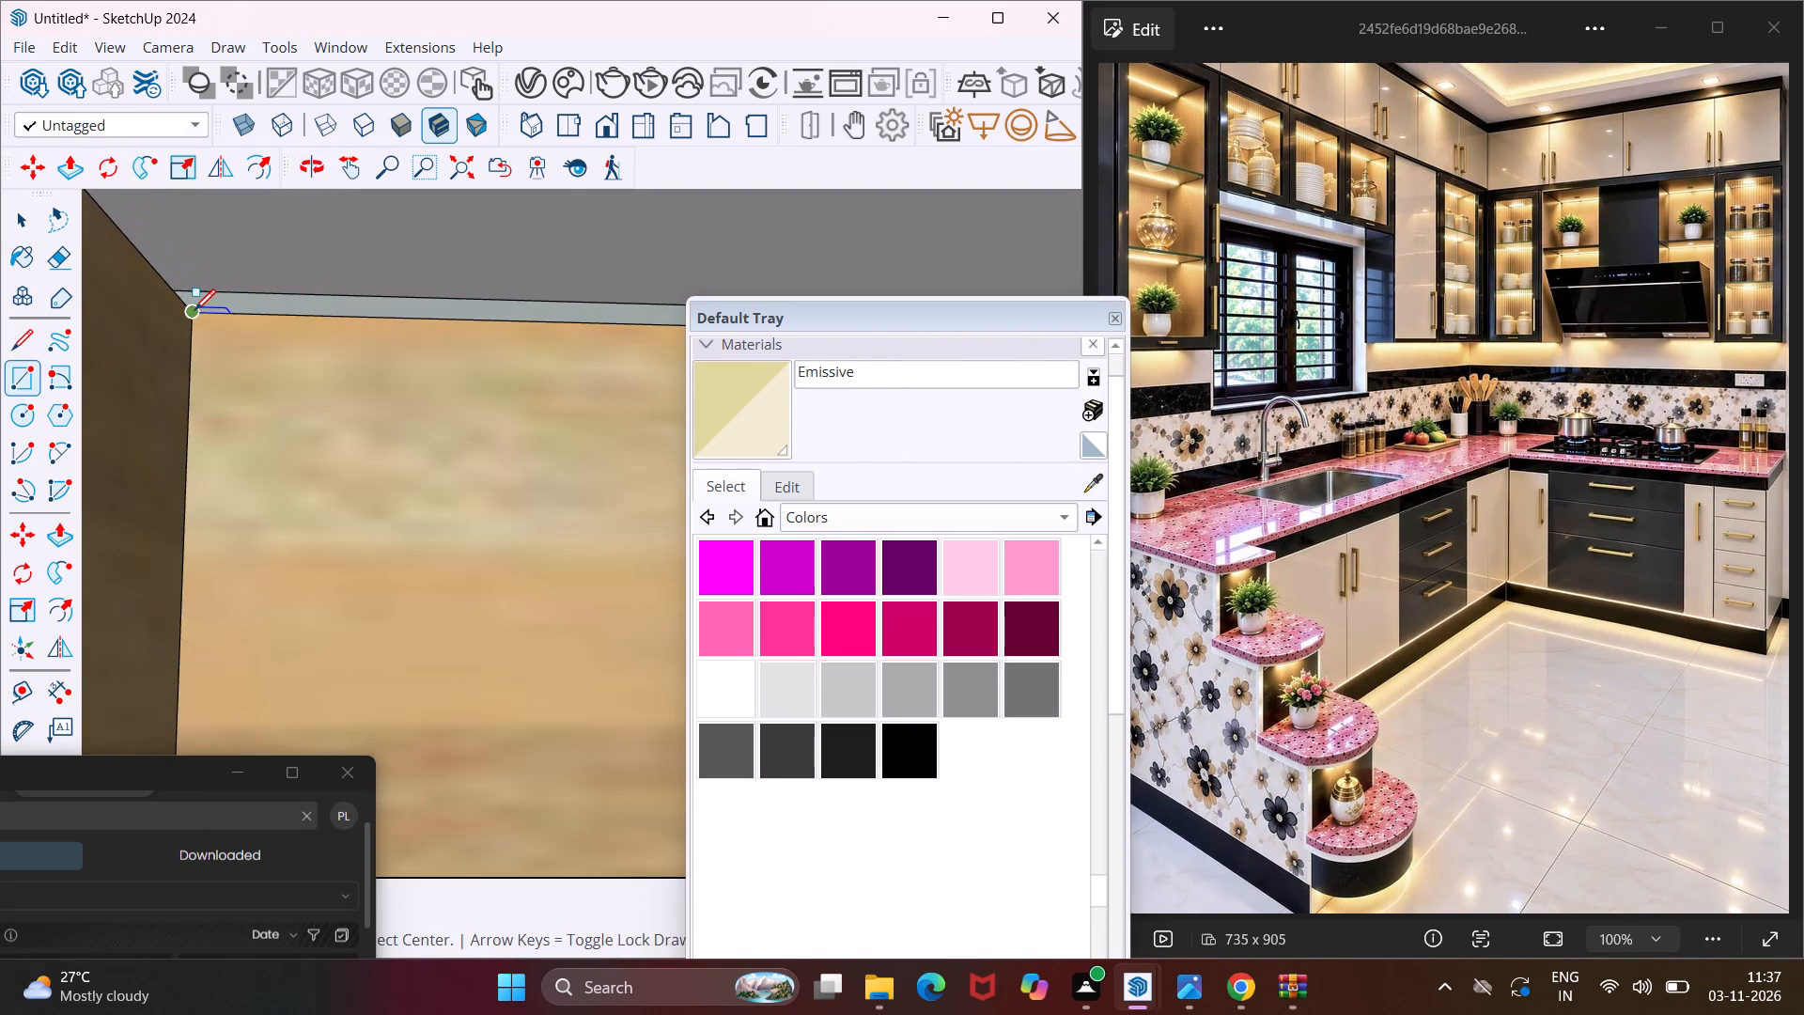
left_click(194, 310)
scroll(175, 286, "down", 10)
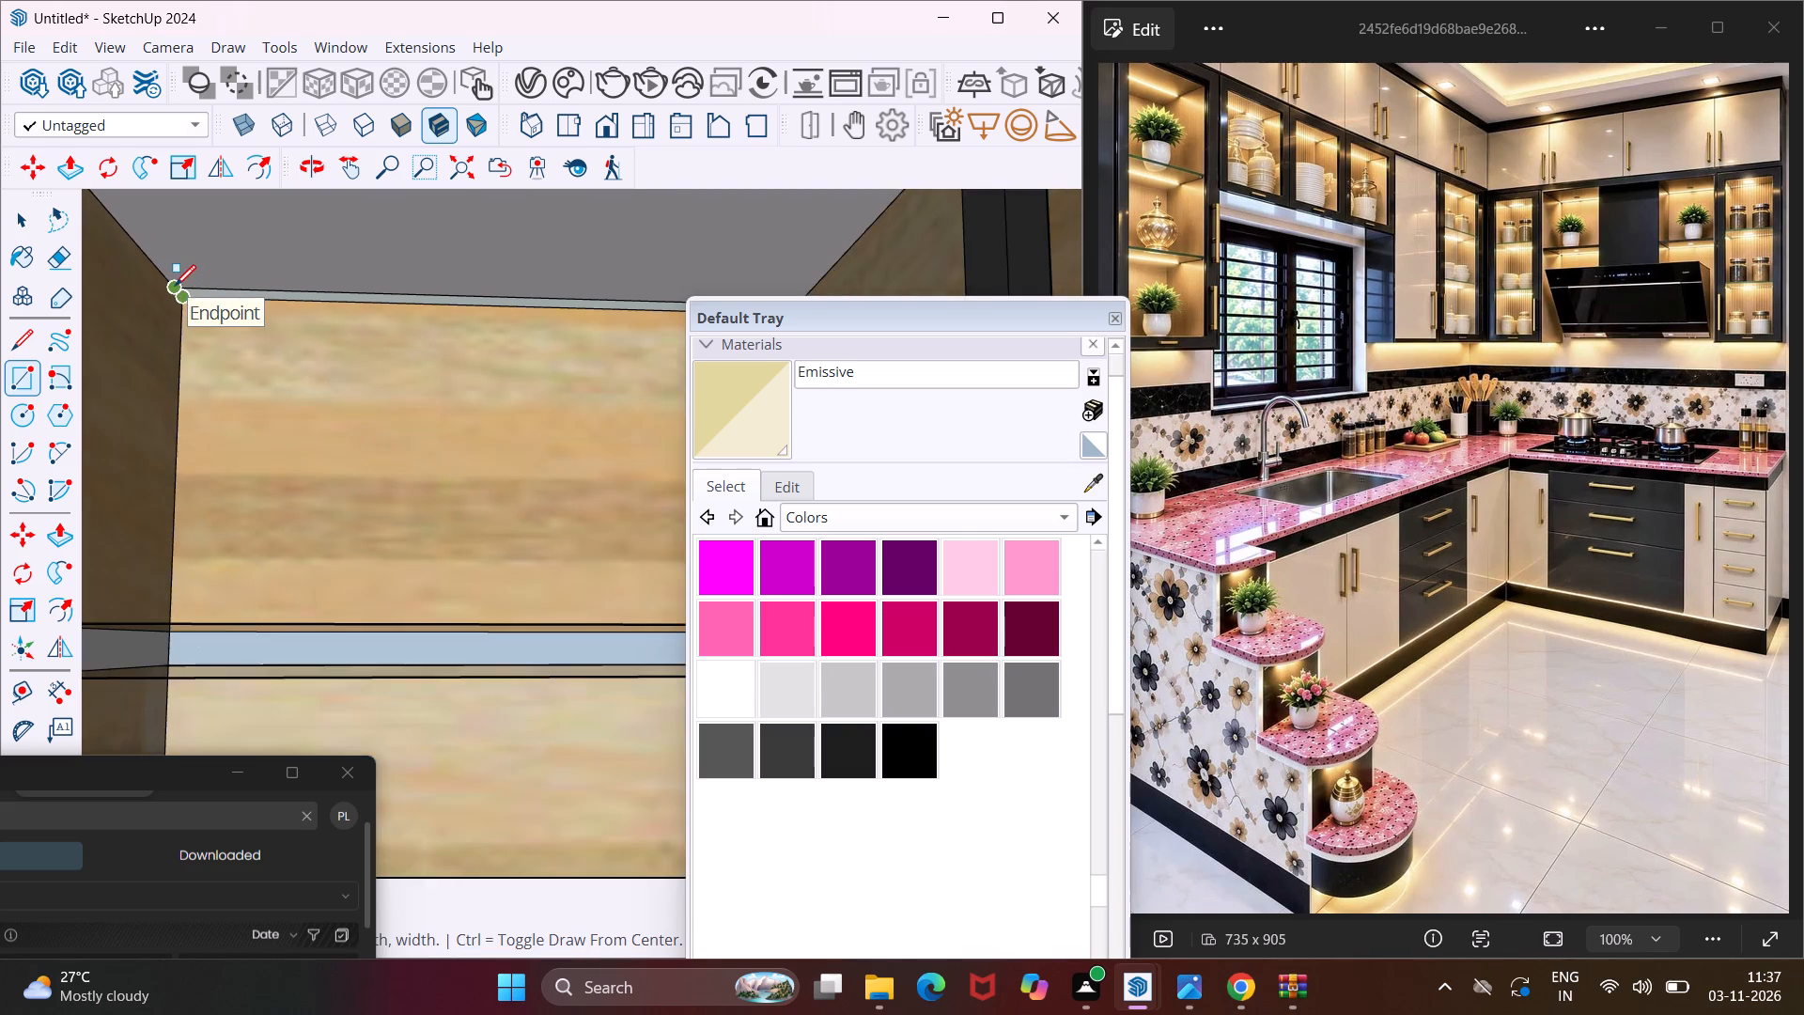
scroll(175, 286, "down", 1)
scroll(271, 286, "down", 4)
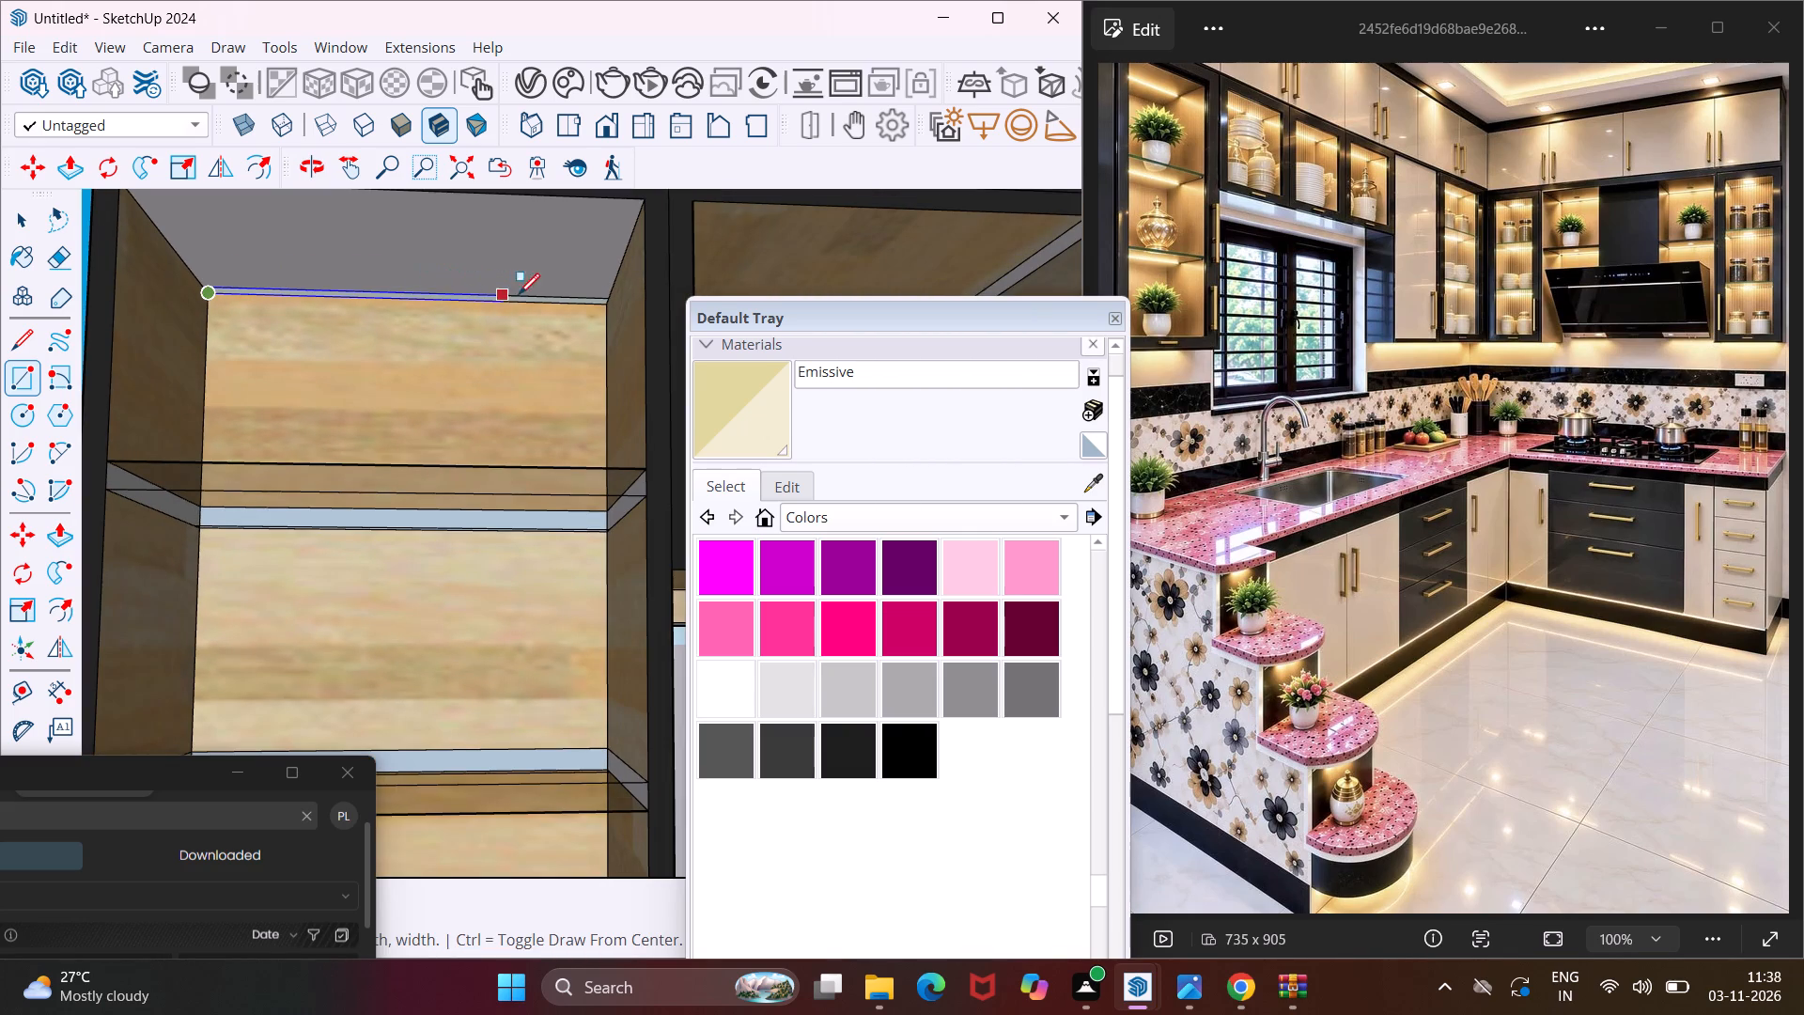
scroll(565, 297, "up", 8)
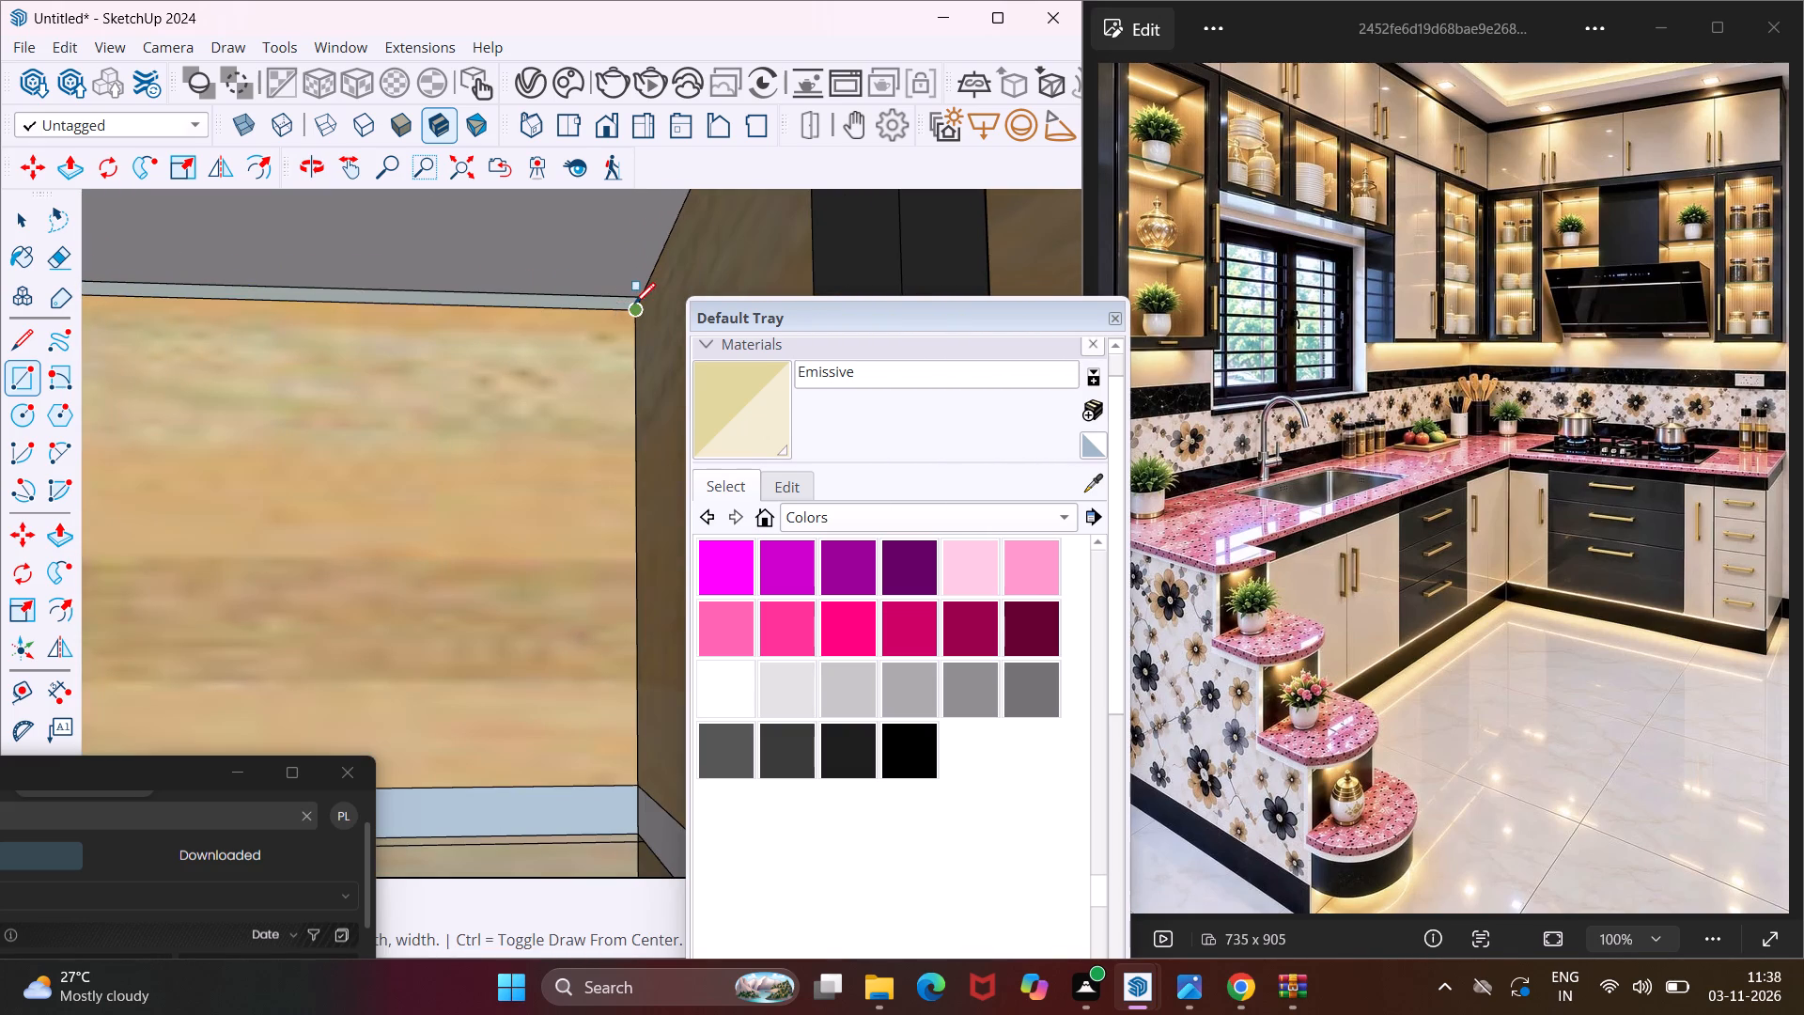
scroll(640, 288, "up", 5)
left_click(643, 299)
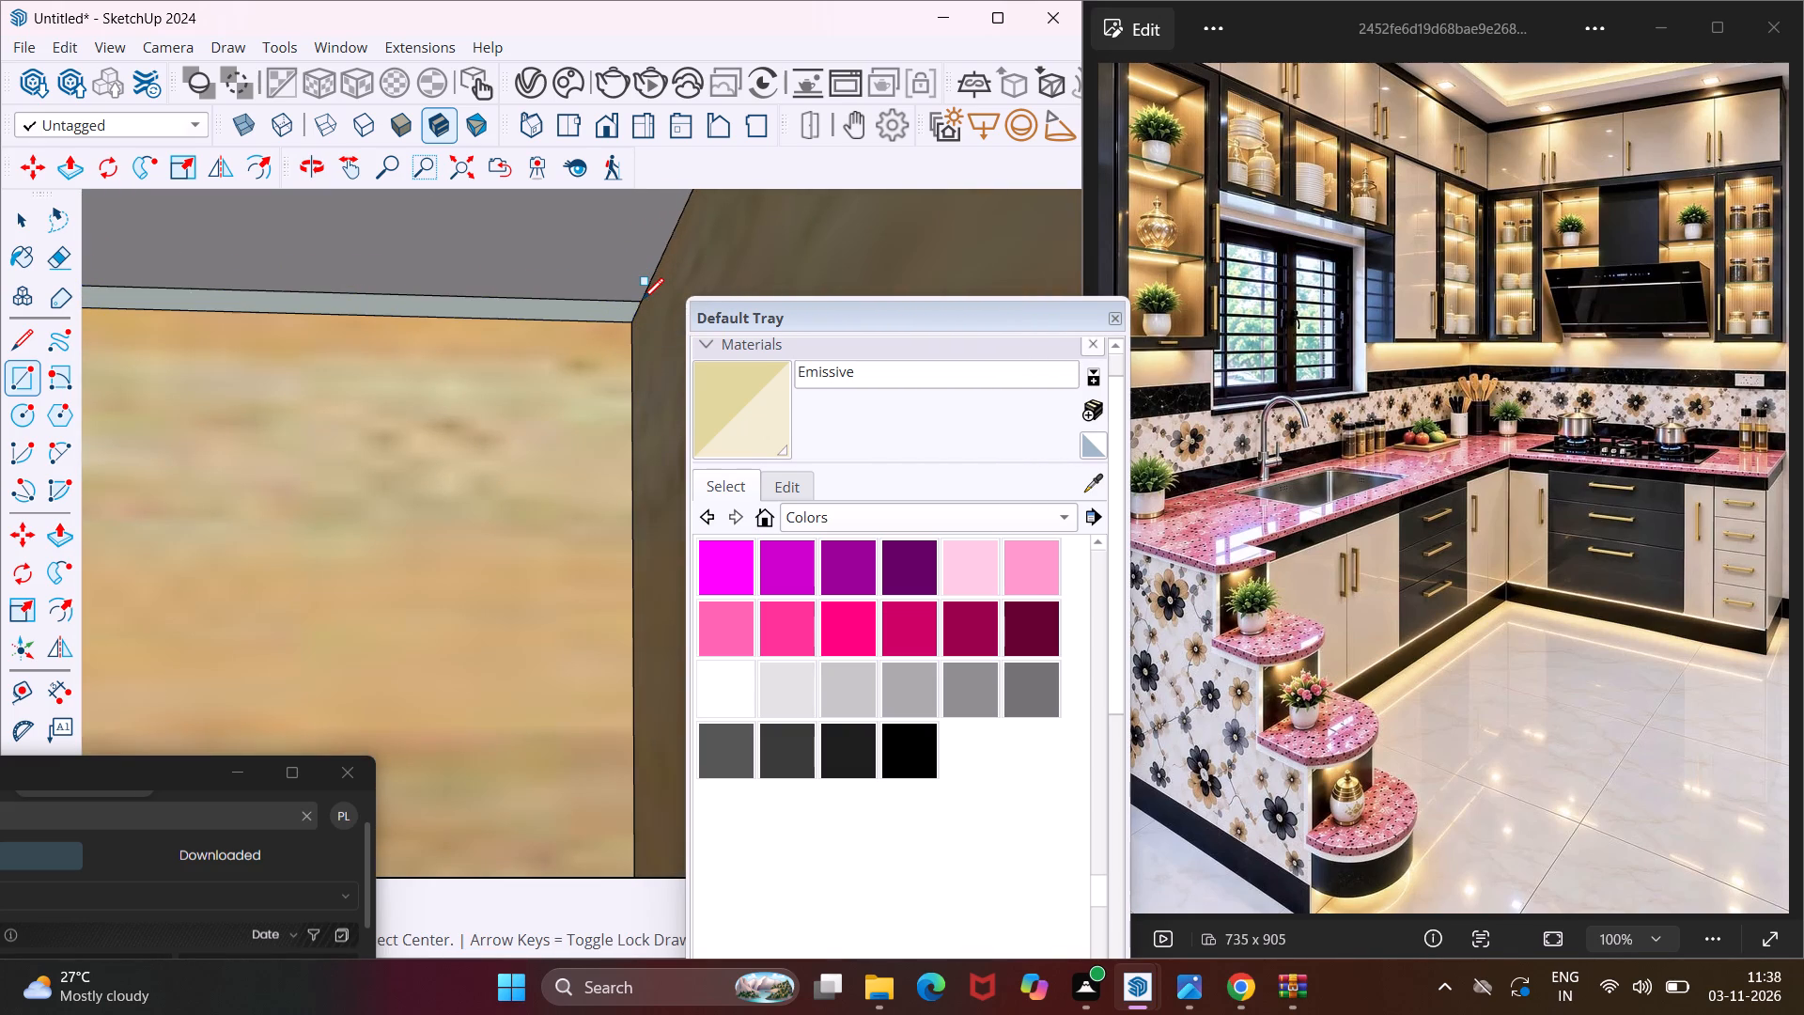
Apply the Emissive material to the pale strip along the top back edge inside the end open shelf unit.
left_click(723, 421)
scroll(633, 343, "up", 2)
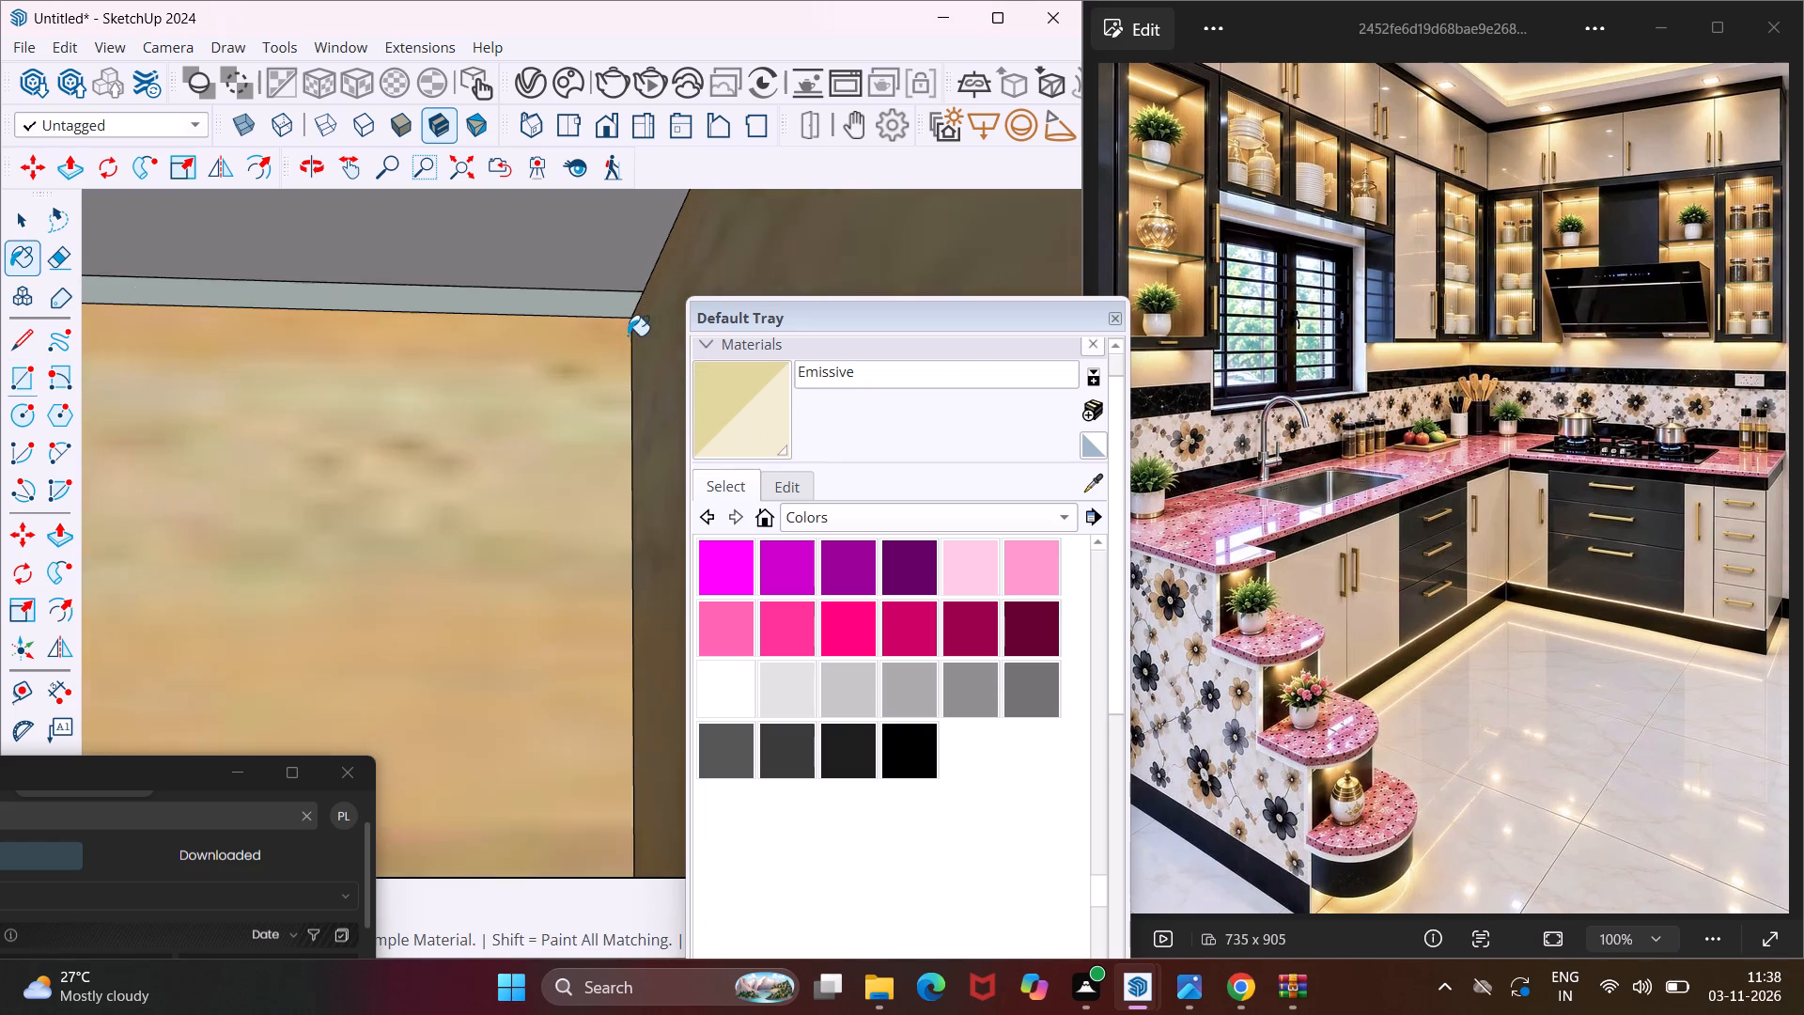
scroll(628, 336, "up", 9)
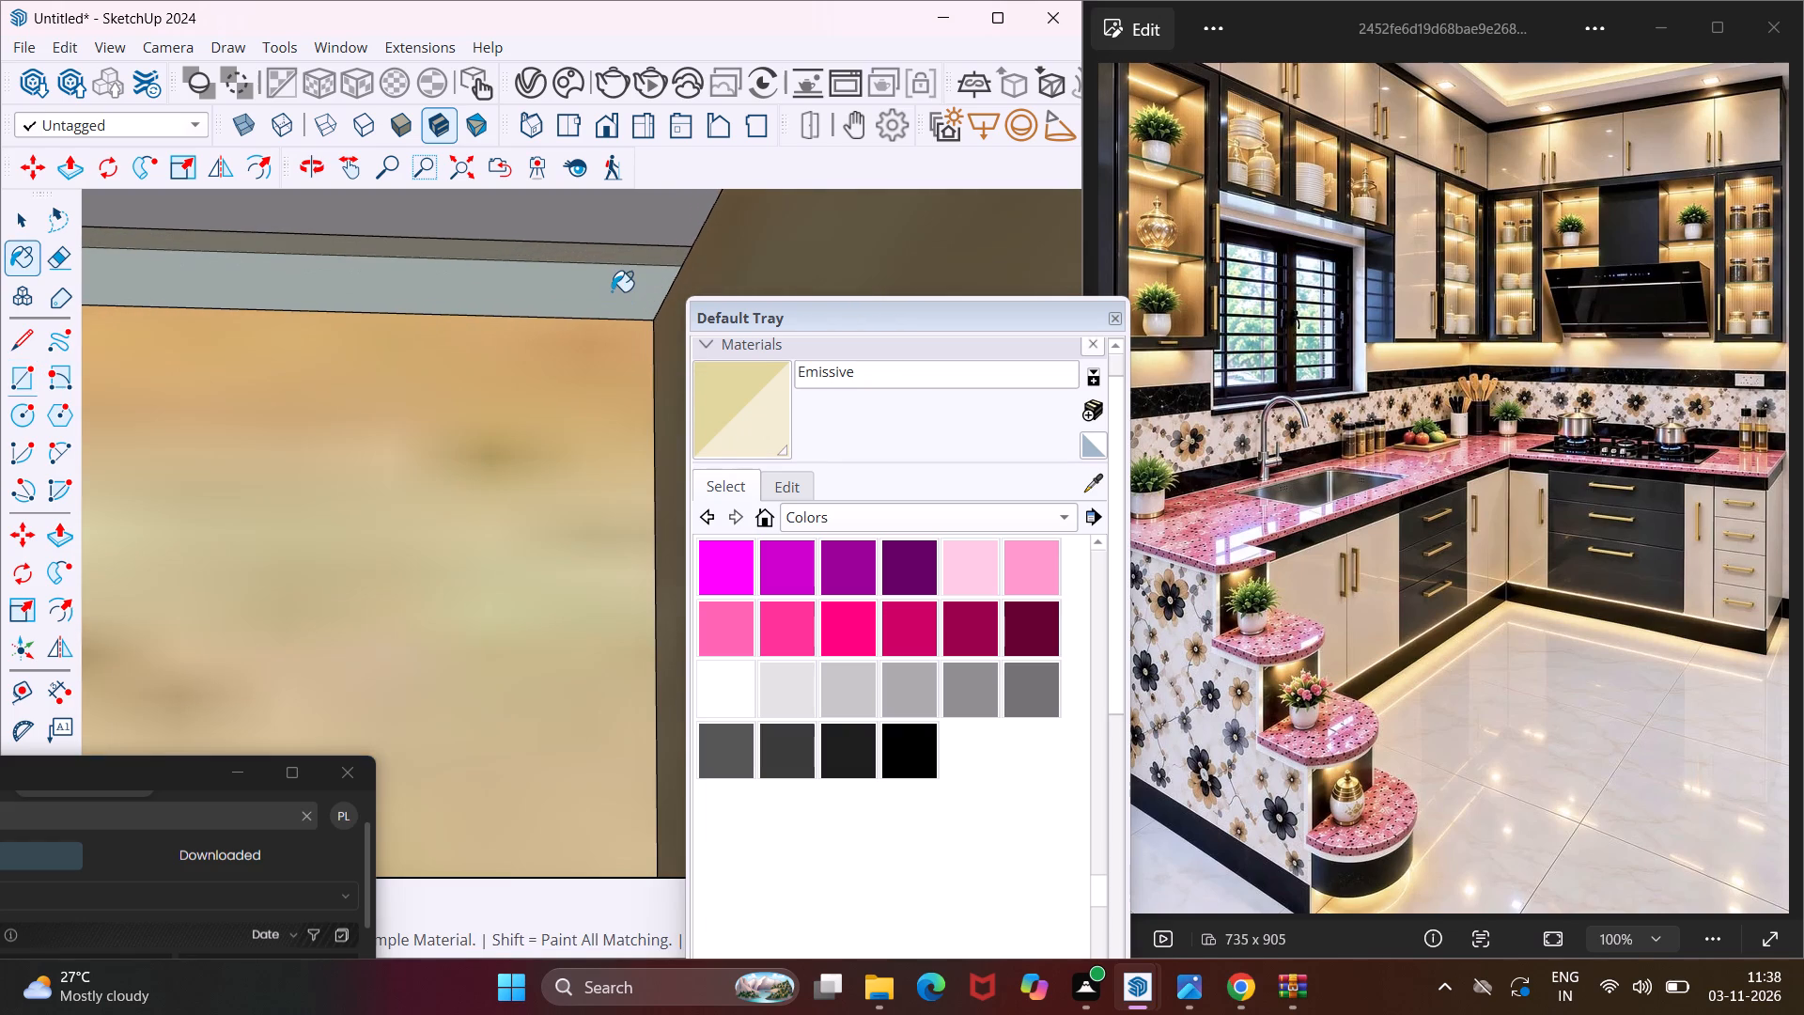
left_click(612, 284)
middle_click_drag(612, 284, 686, 256)
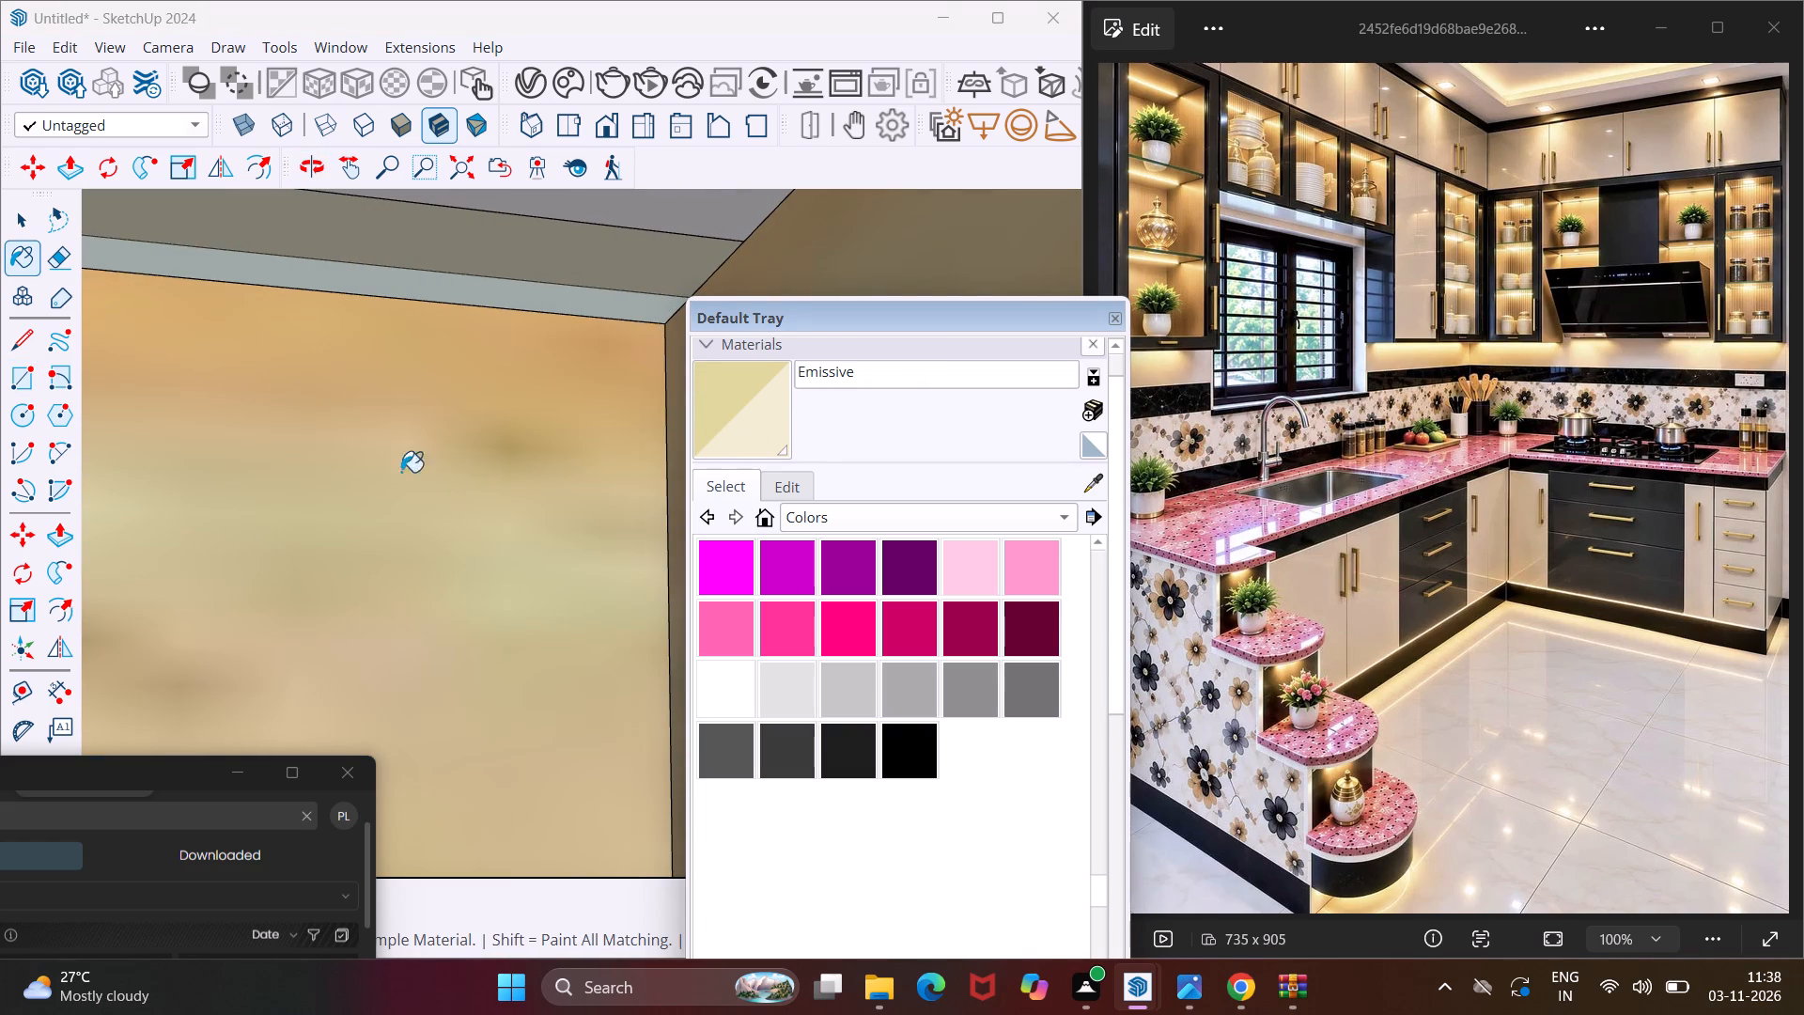
Draw a further rectangle along the shelf unit's top back strip, from the window-side inner corner to the opposite inner corner.
left_click(32, 369)
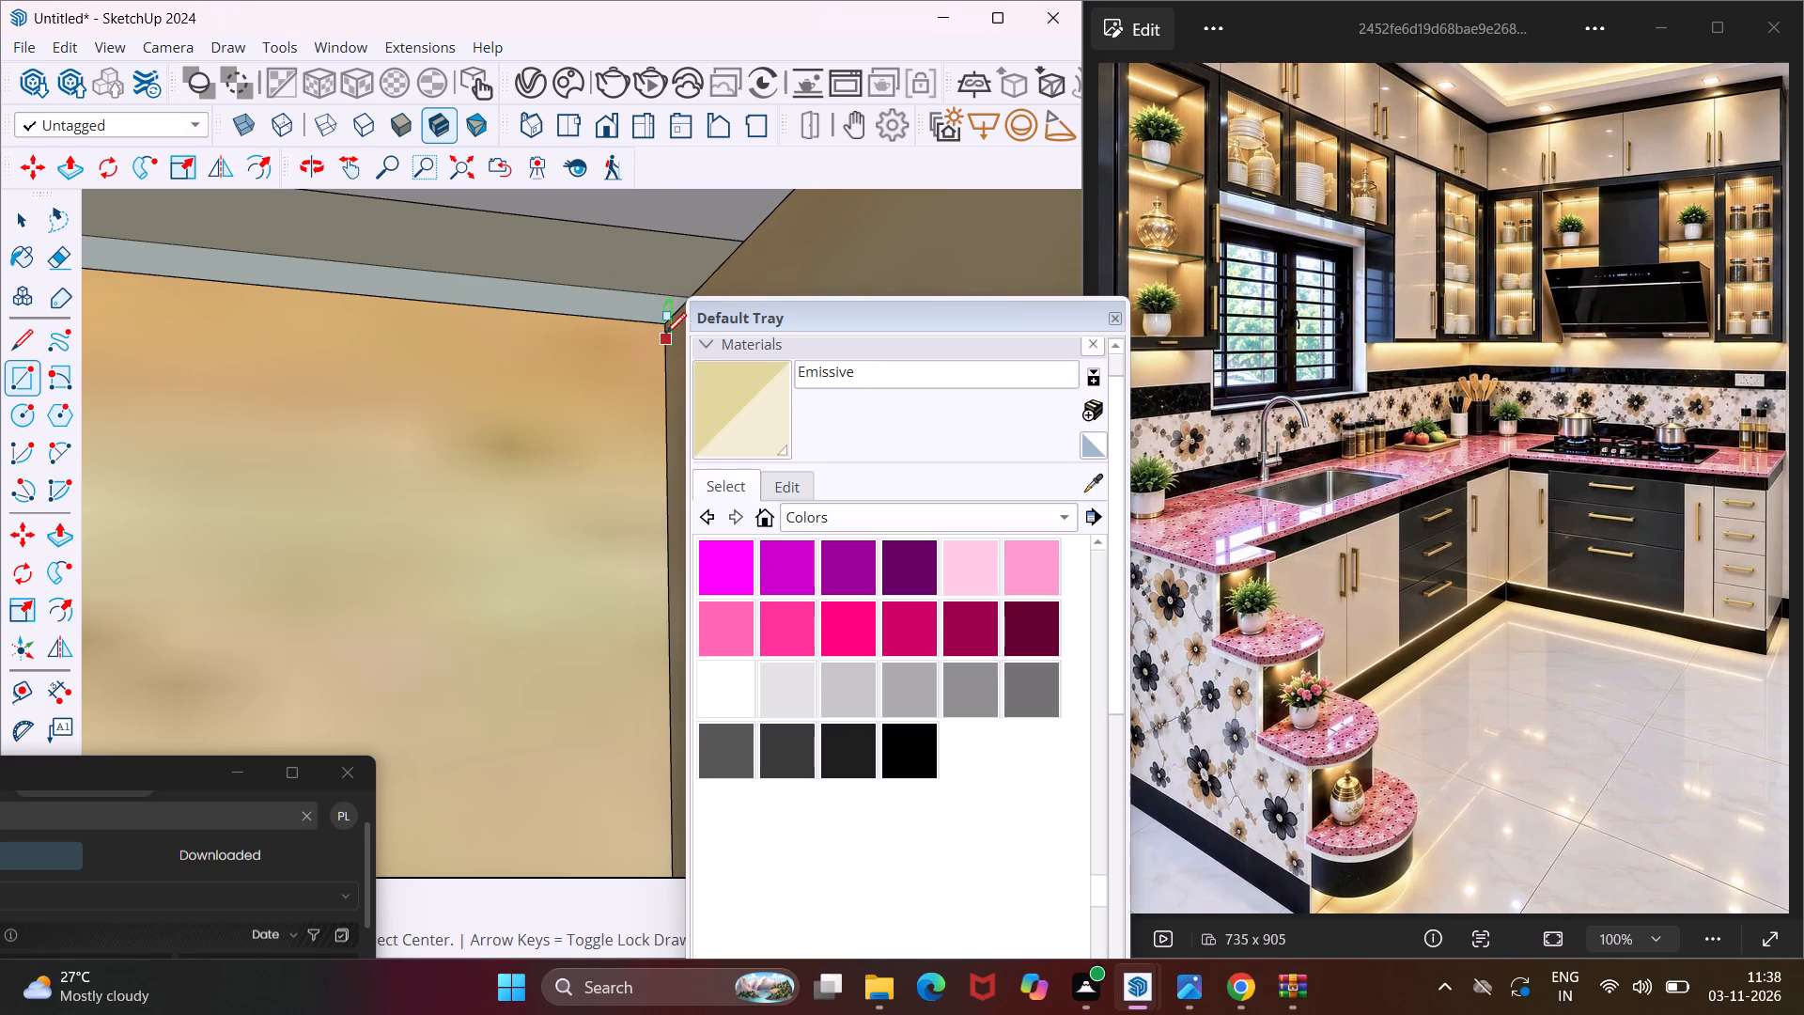
left_click(665, 329)
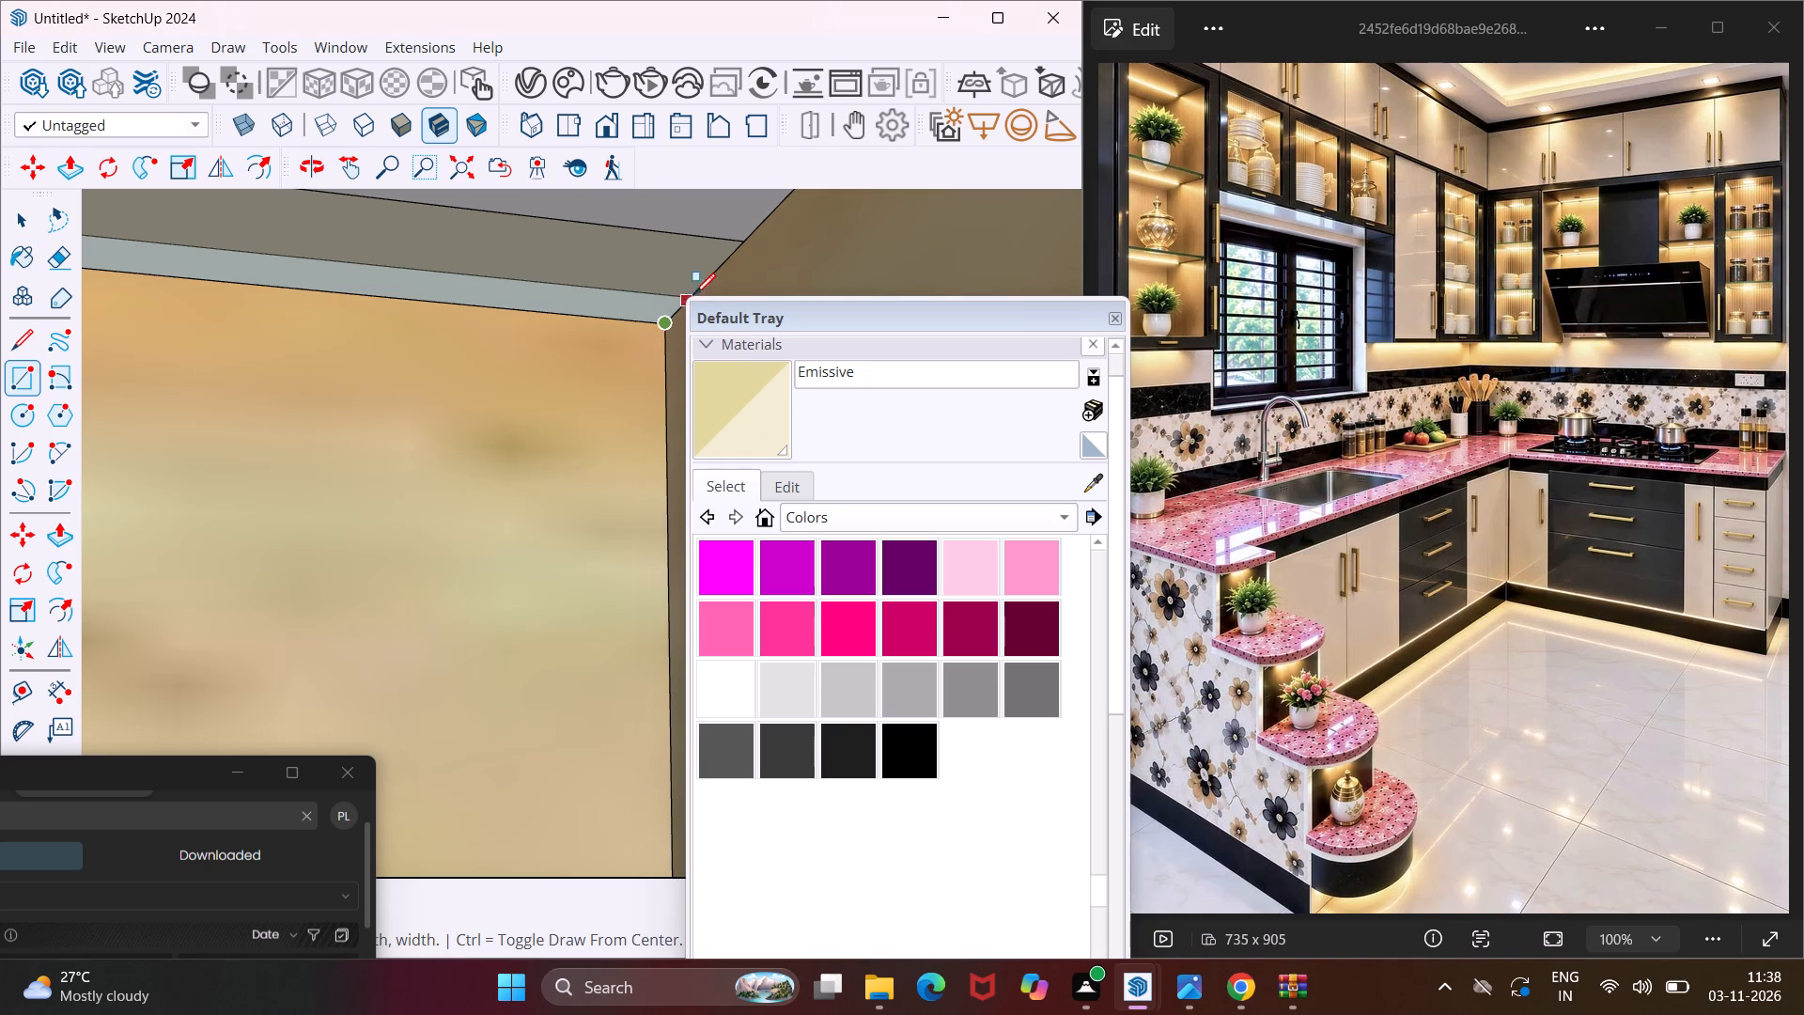
scroll(711, 268, "down", 15)
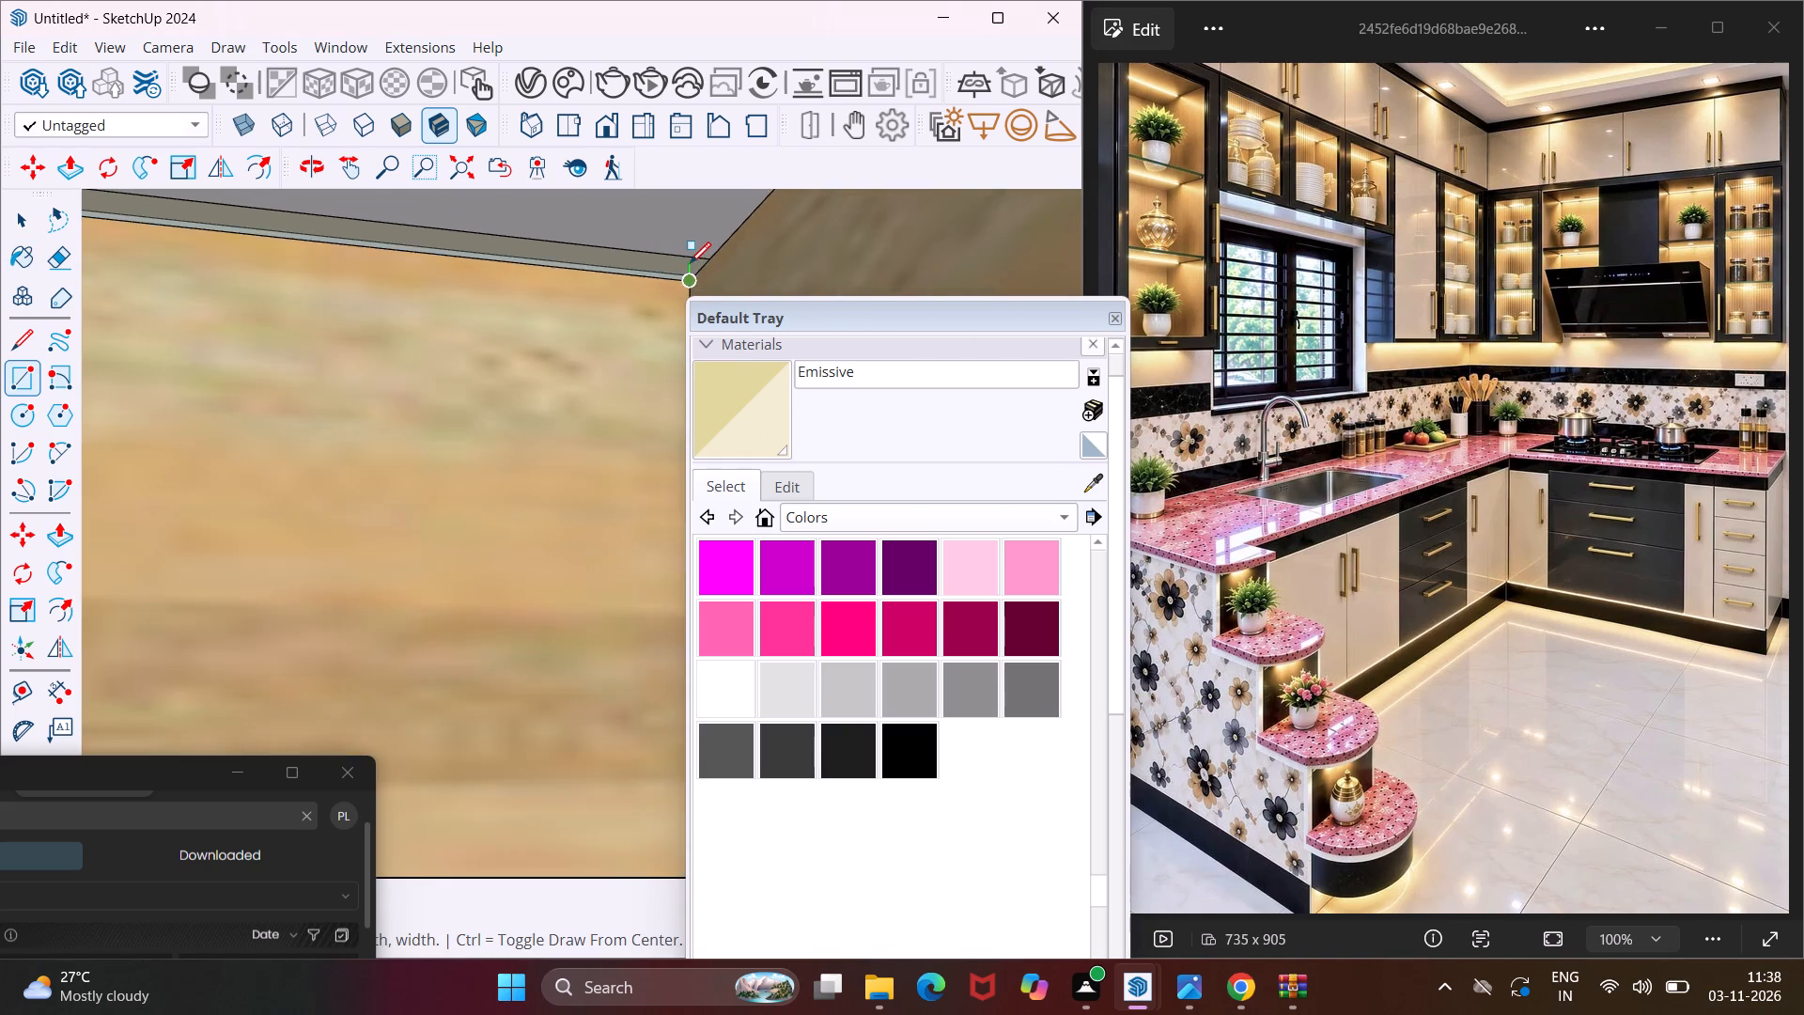
scroll(687, 261, "down", 10)
middle_click_drag(687, 261, 490, 276)
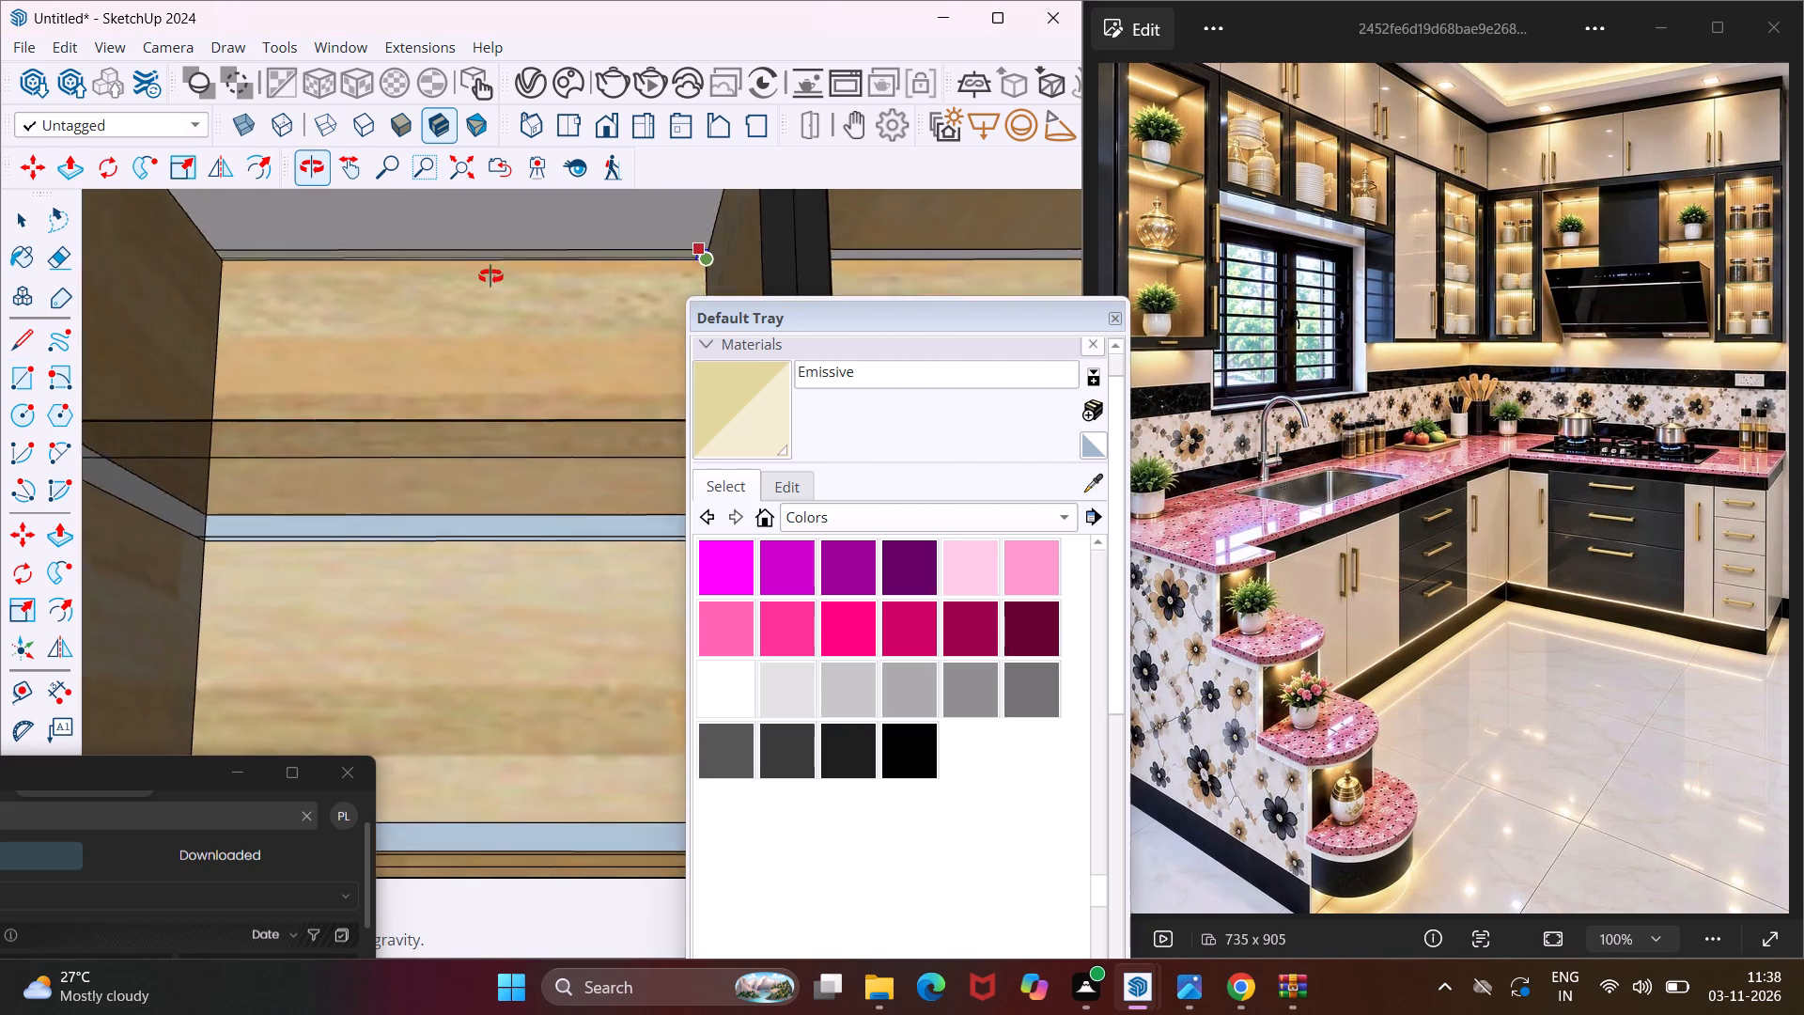
middle_click_drag(490, 276, 257, 335)
scroll(357, 295, "up", 11)
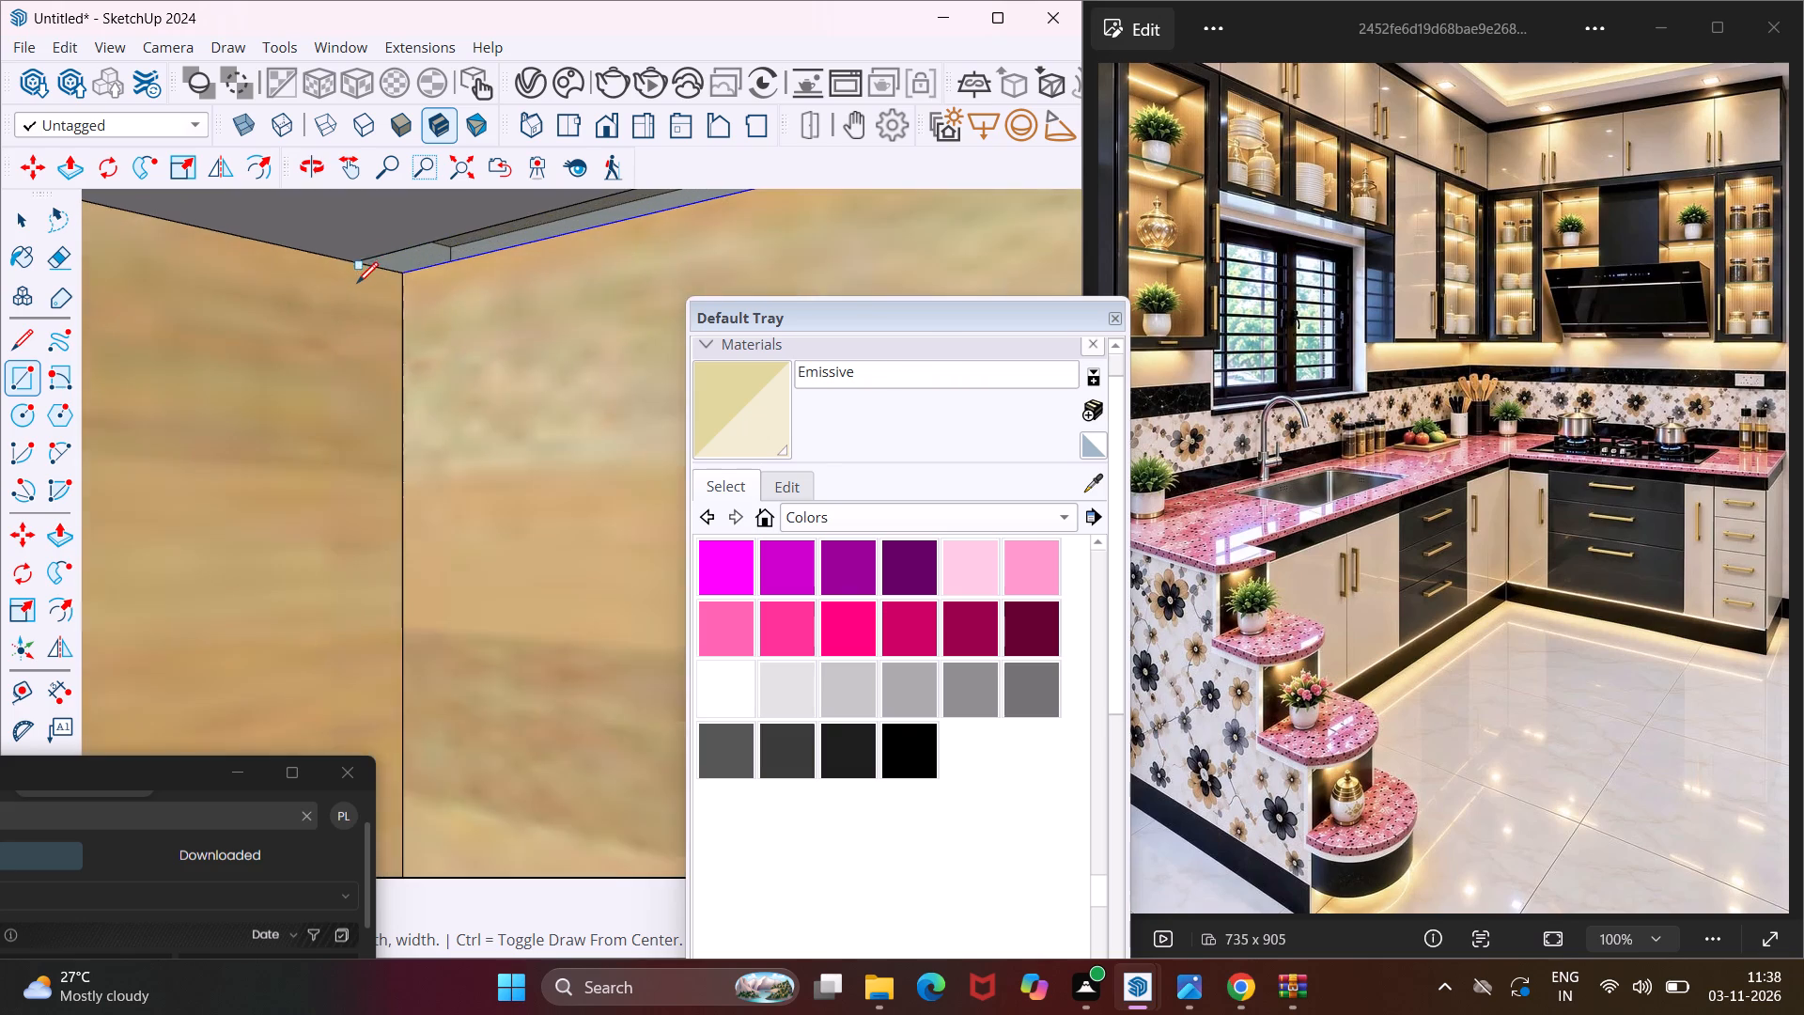
scroll(357, 283, "up", 4)
left_click(351, 258)
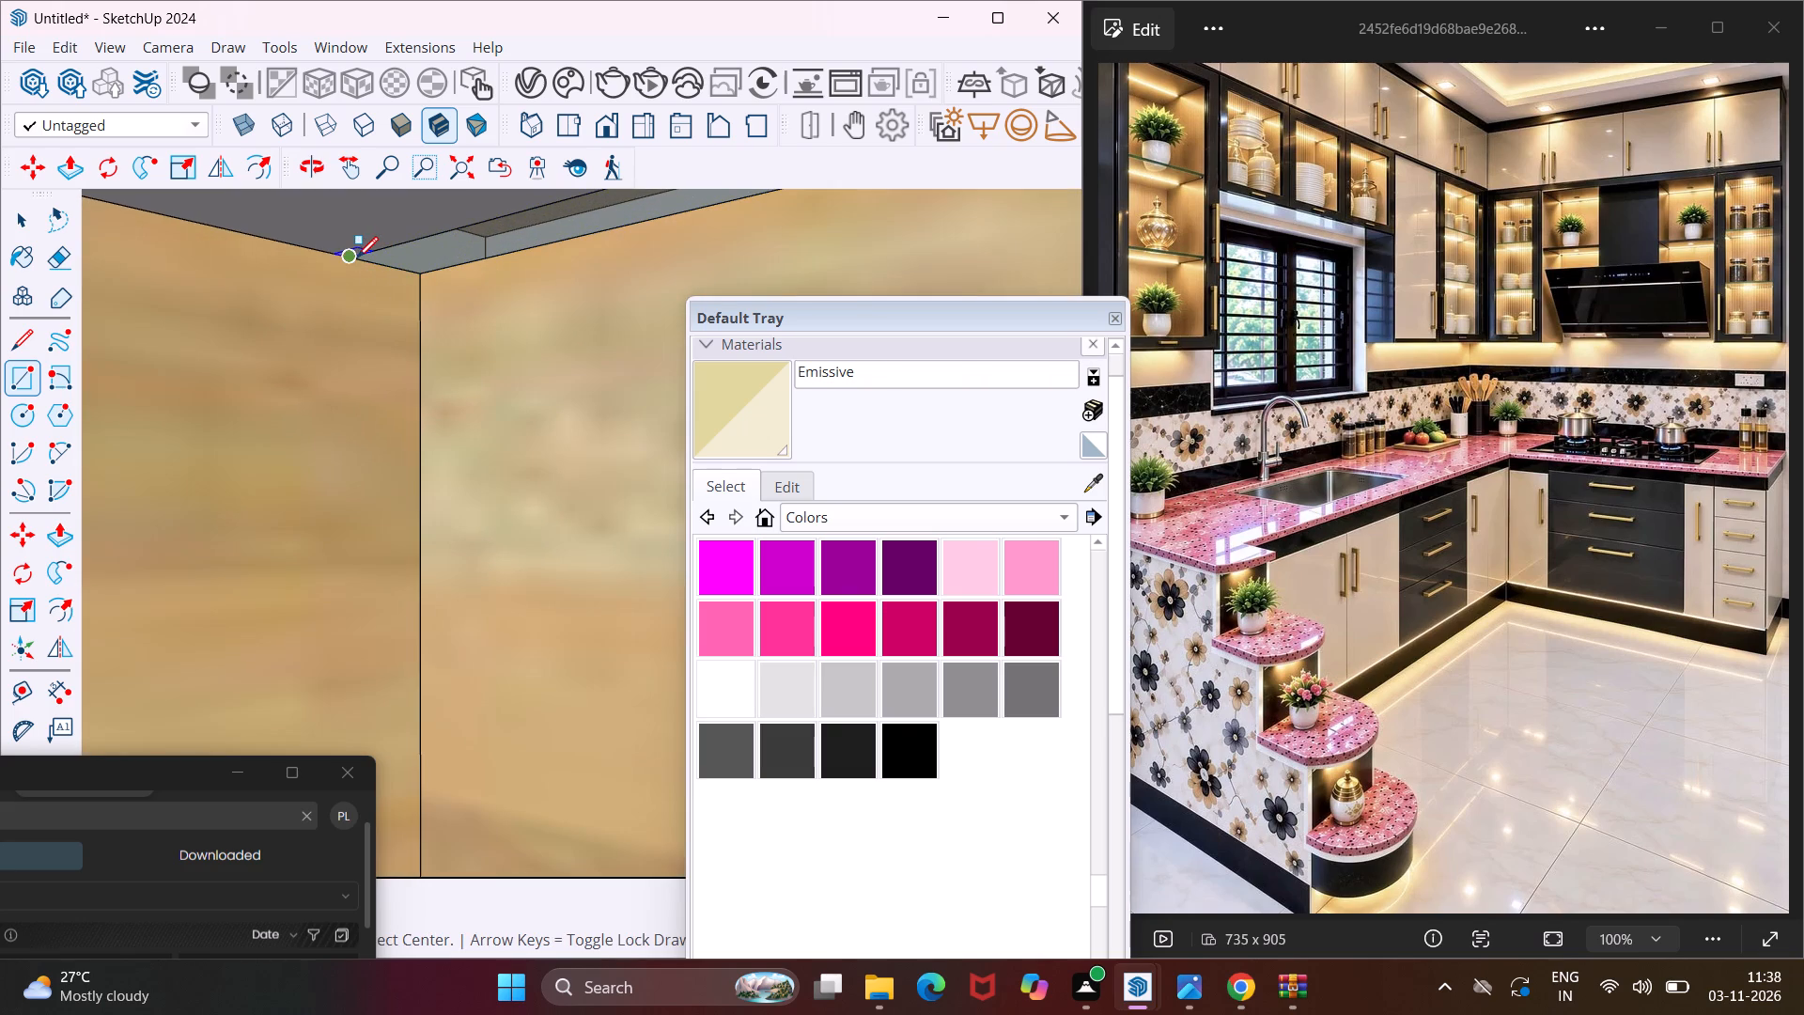
scroll(357, 258, "up", 4)
middle_click_drag(371, 258, 408, 218)
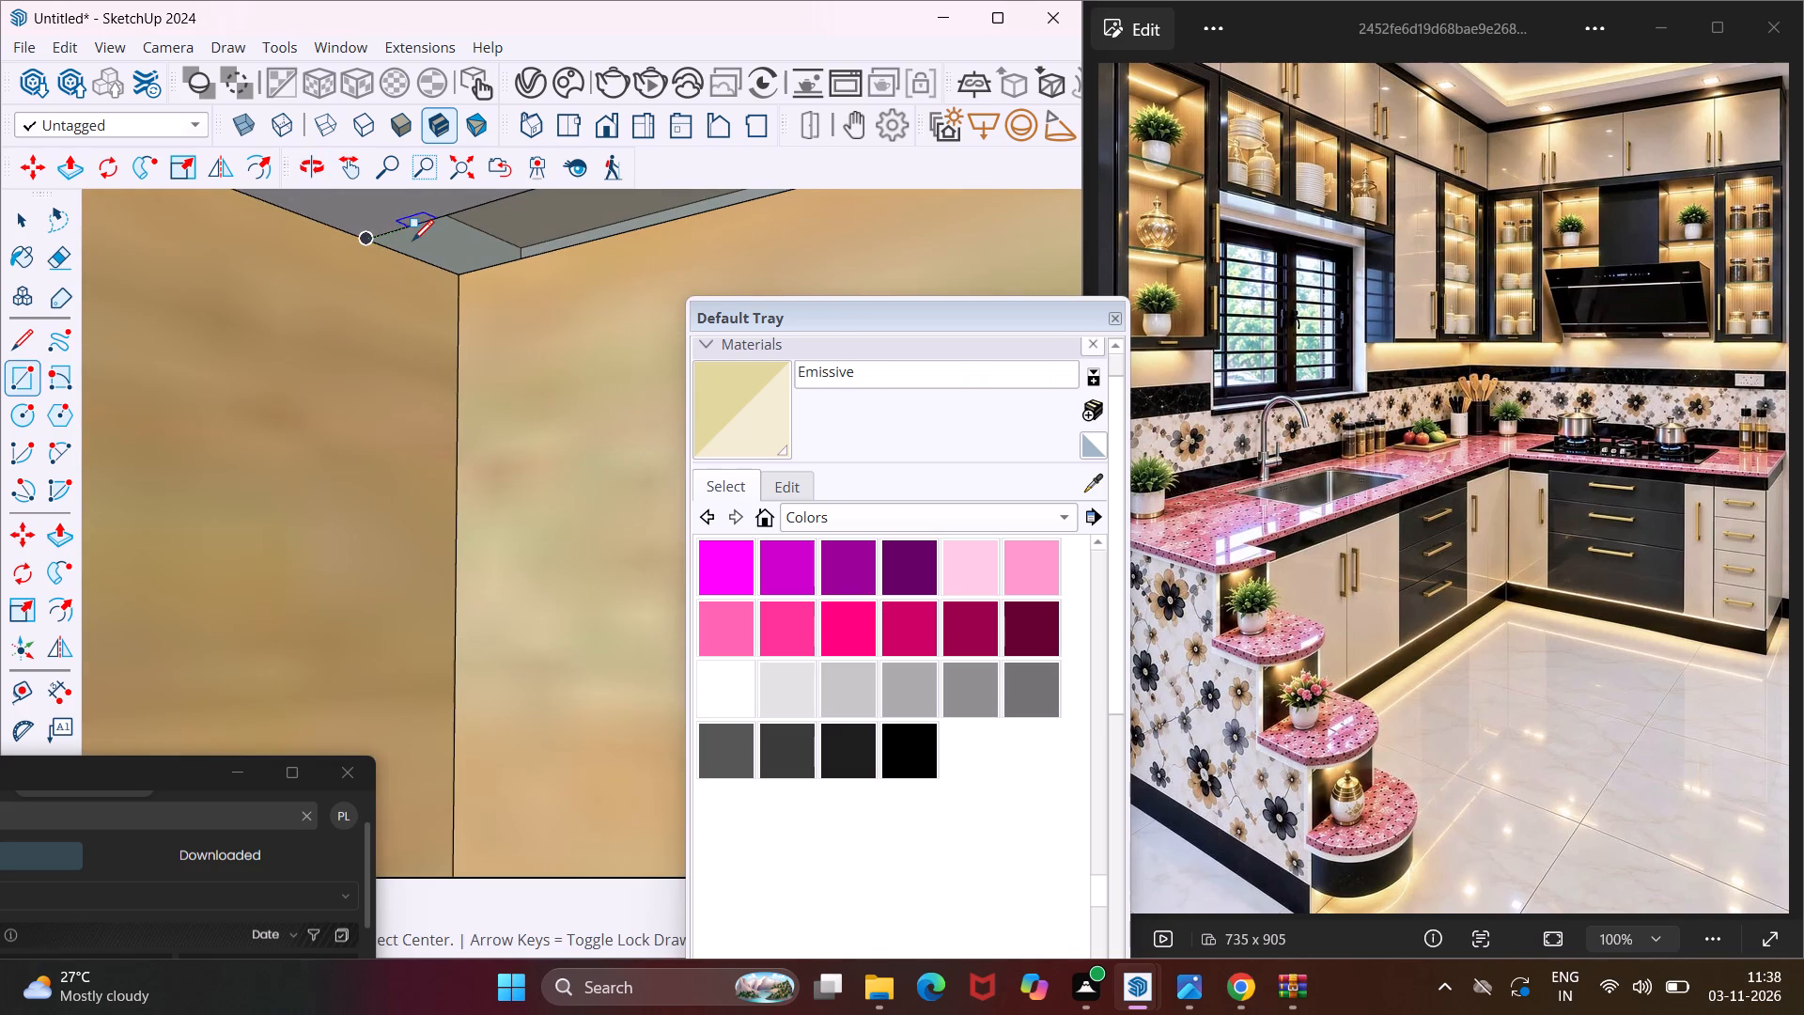
scroll(412, 246, "down", 2)
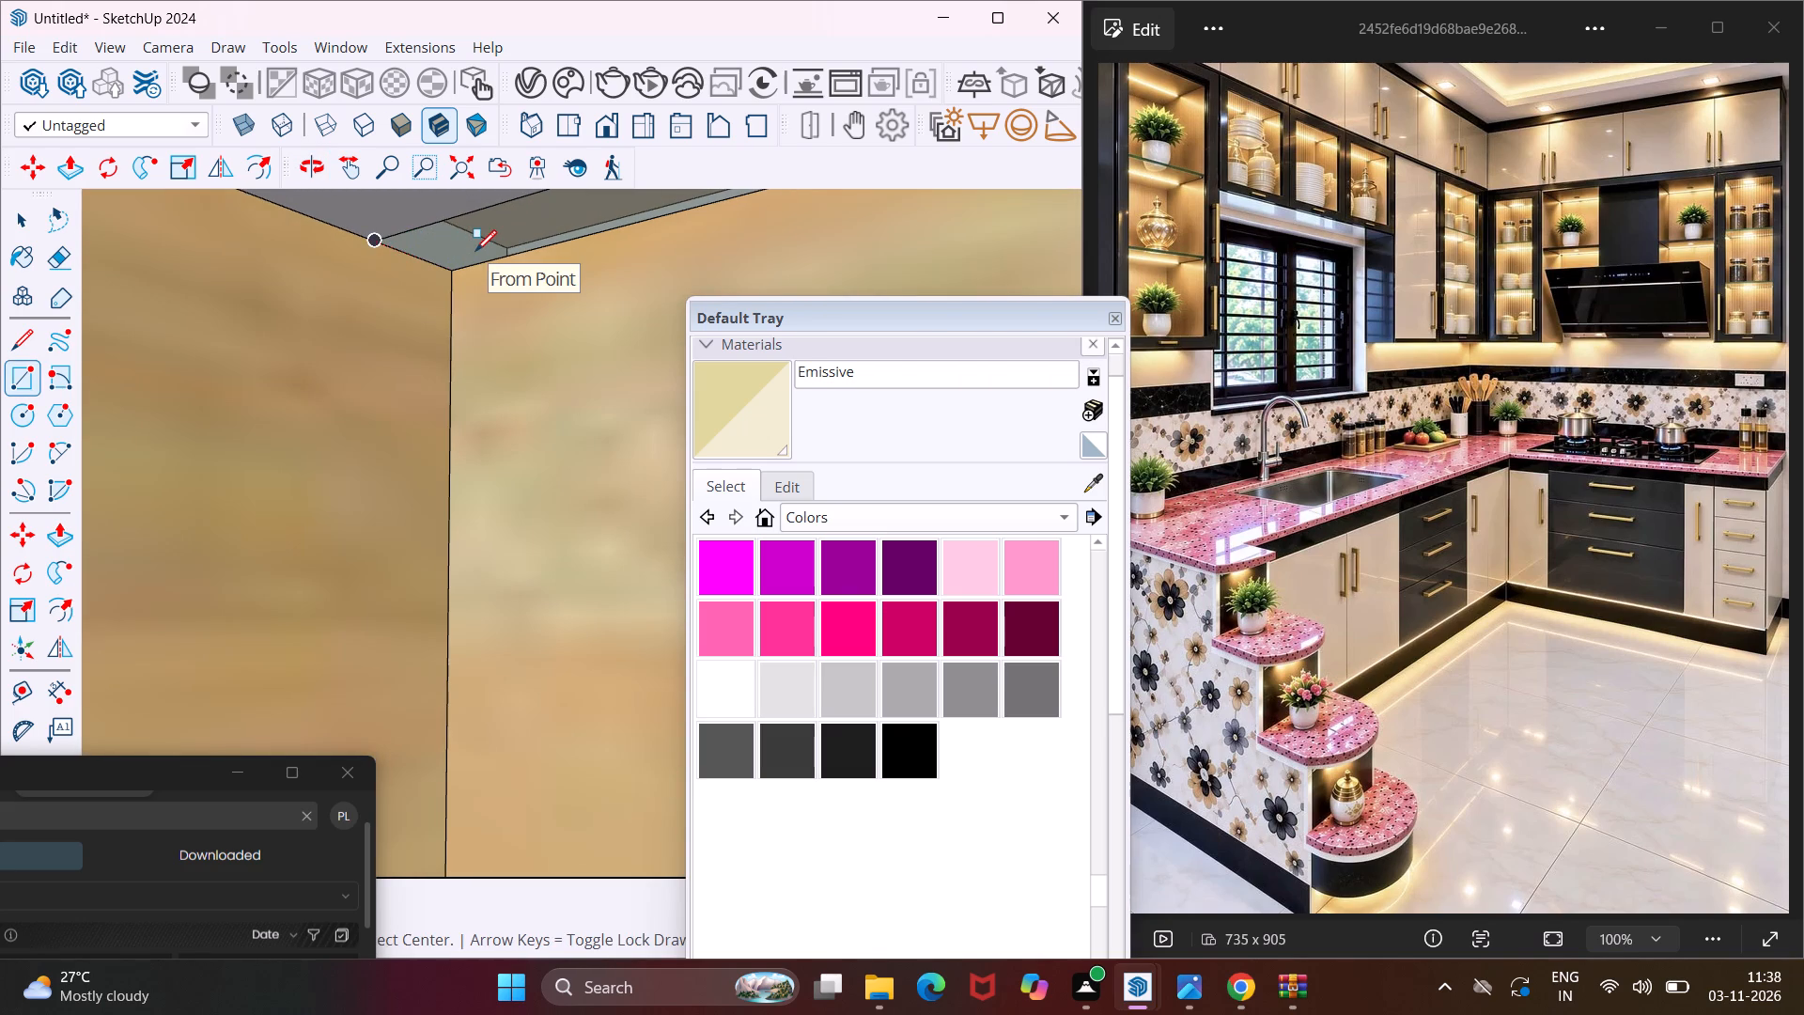
key("Escape")
Move the front edge of the ceiling strip inside the end open shelf unit back onto the rear inner corner.
key("space")
middle_click_drag(490, 245, 569, 301)
scroll(560, 299, "down", 5)
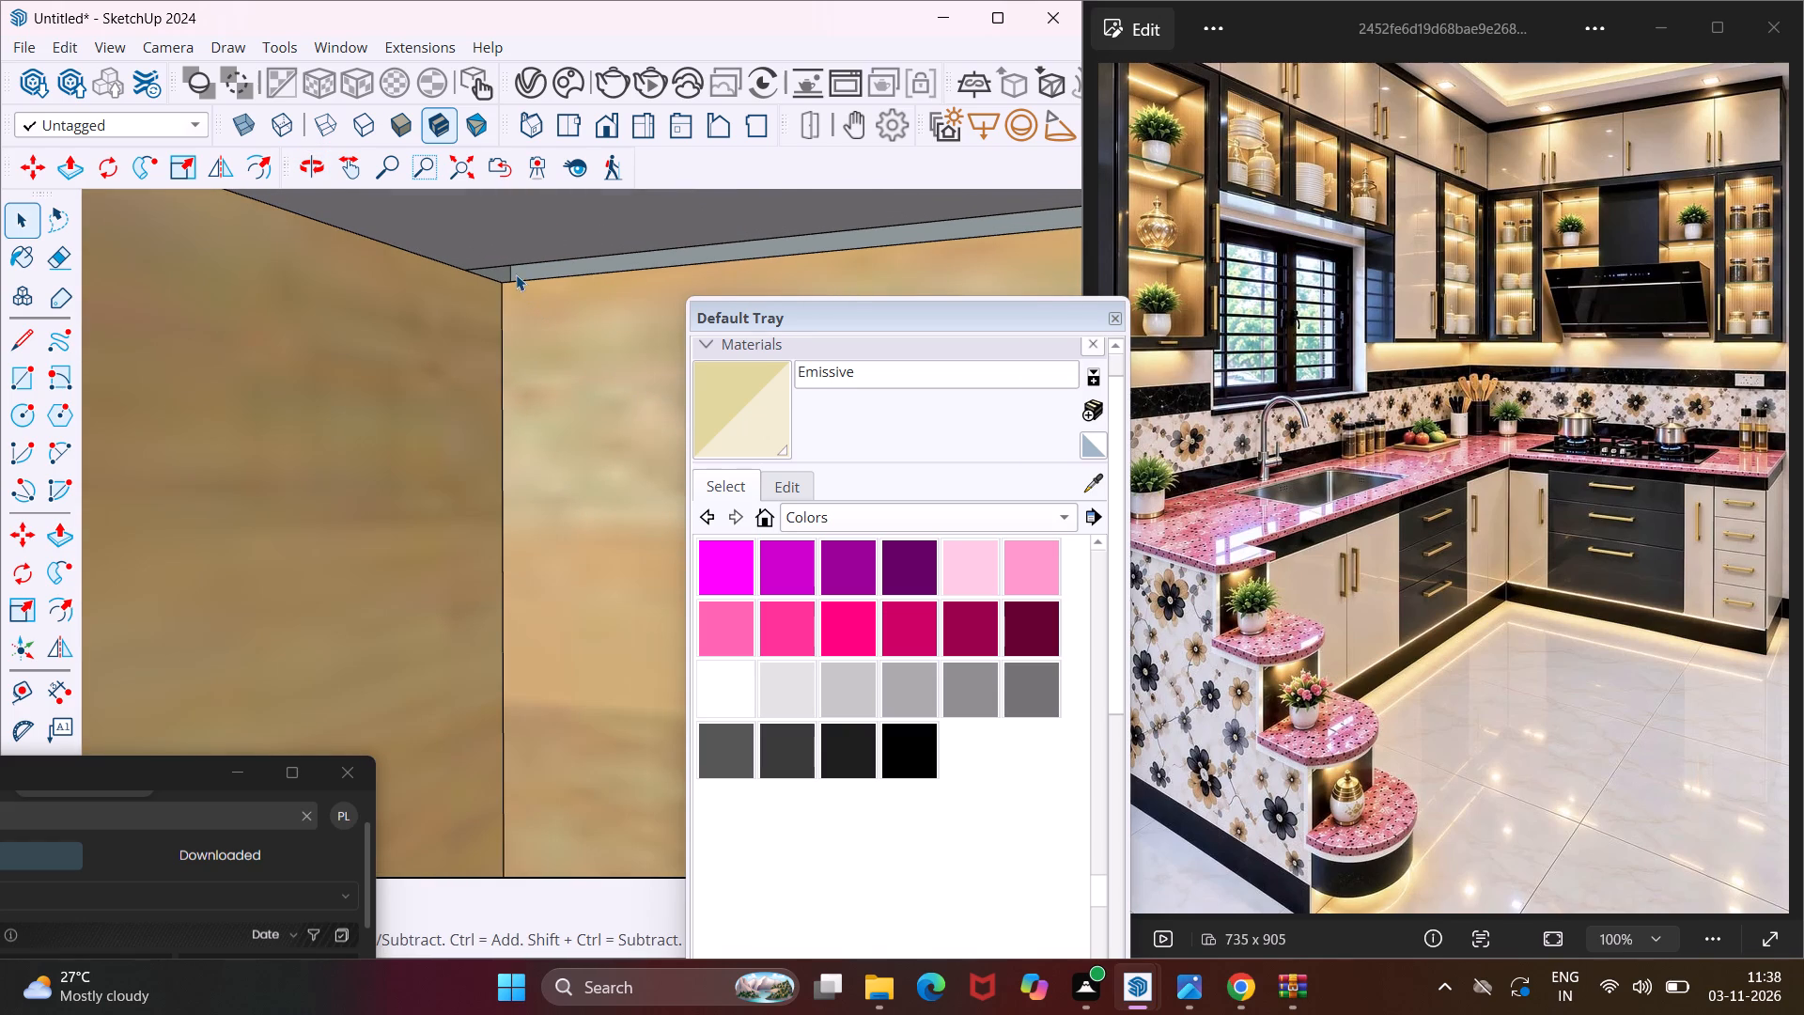
middle_click_drag(516, 274, 441, 254)
scroll(490, 261, "up", 2)
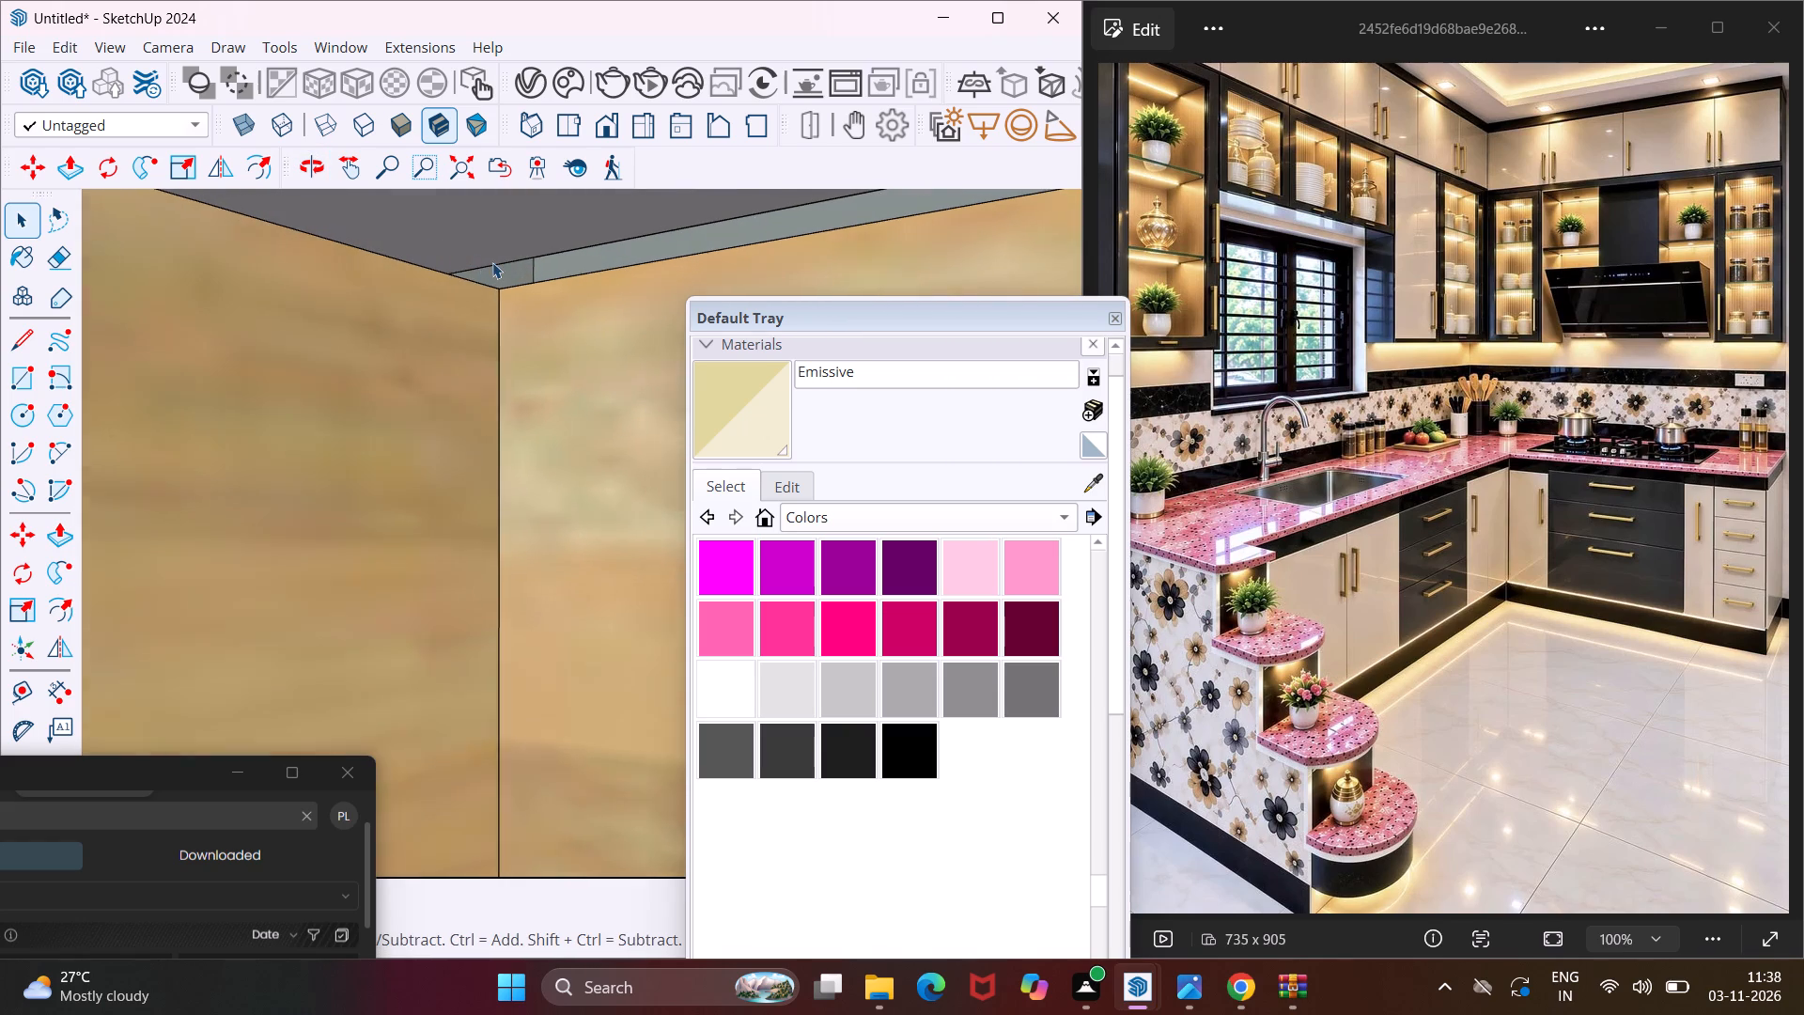
scroll(492, 262, "up", 2)
left_click(507, 263)
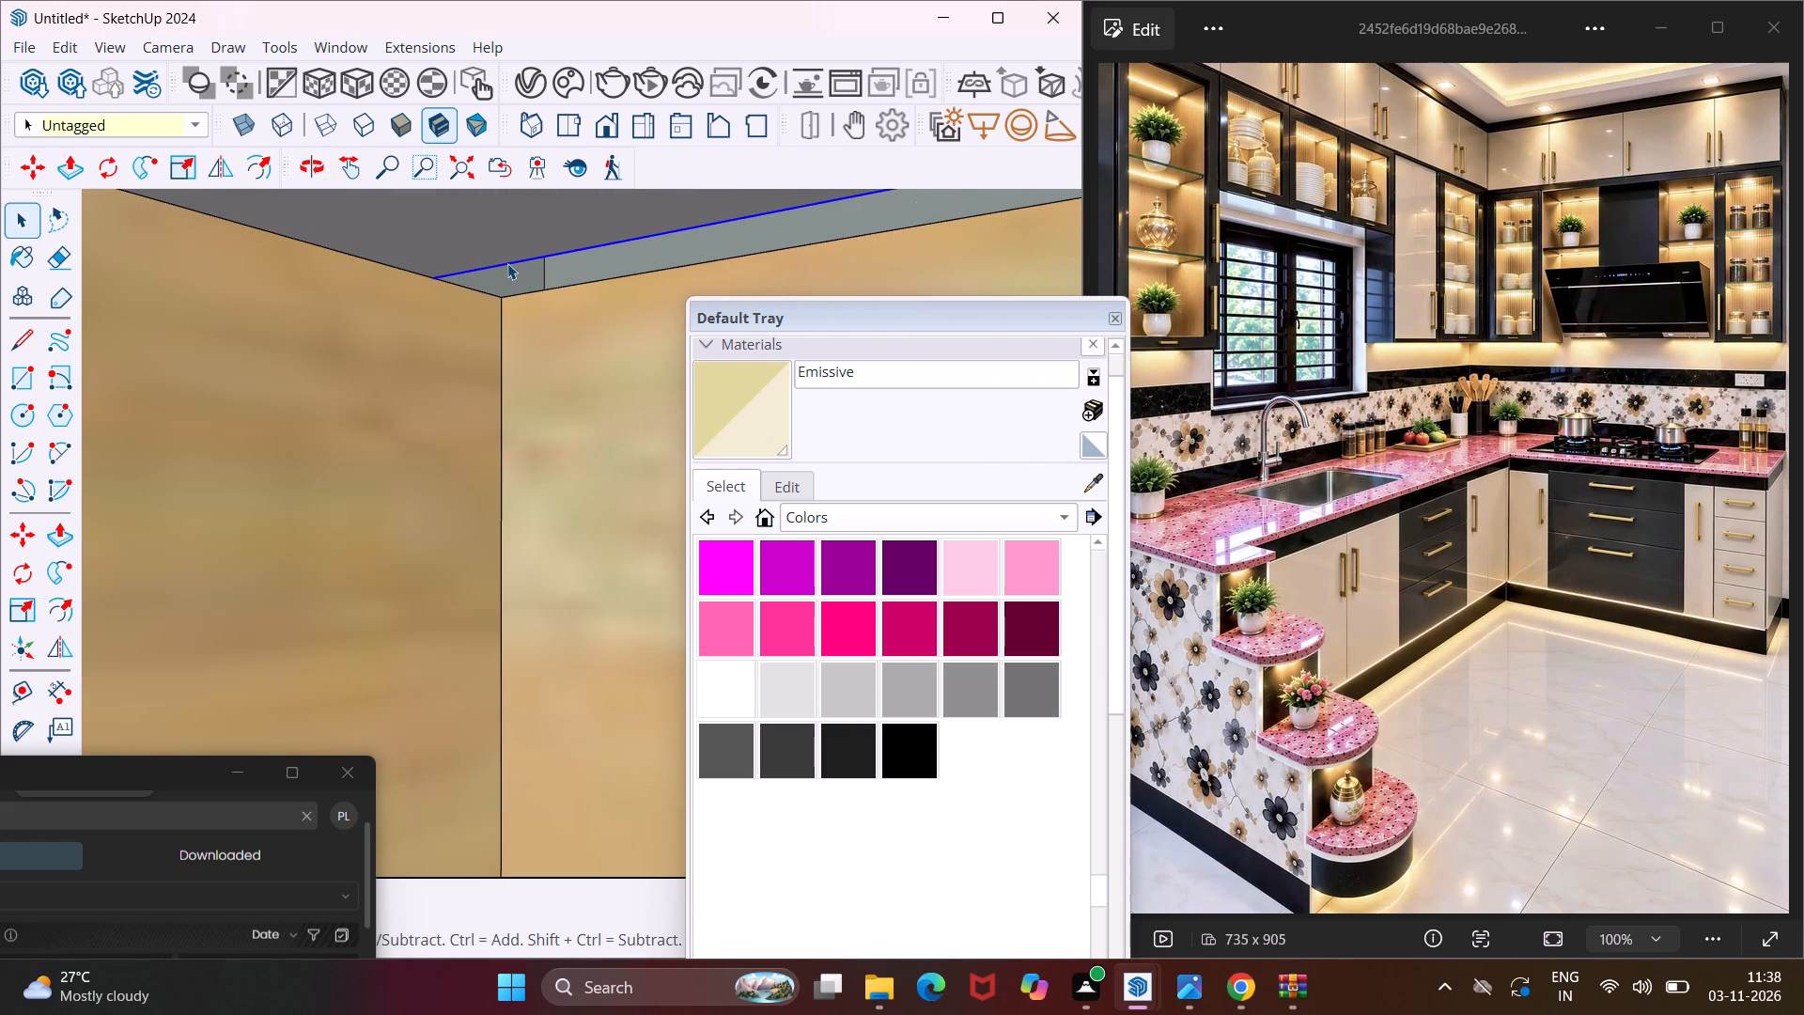
key("m")
scroll(490, 272, "up", 3)
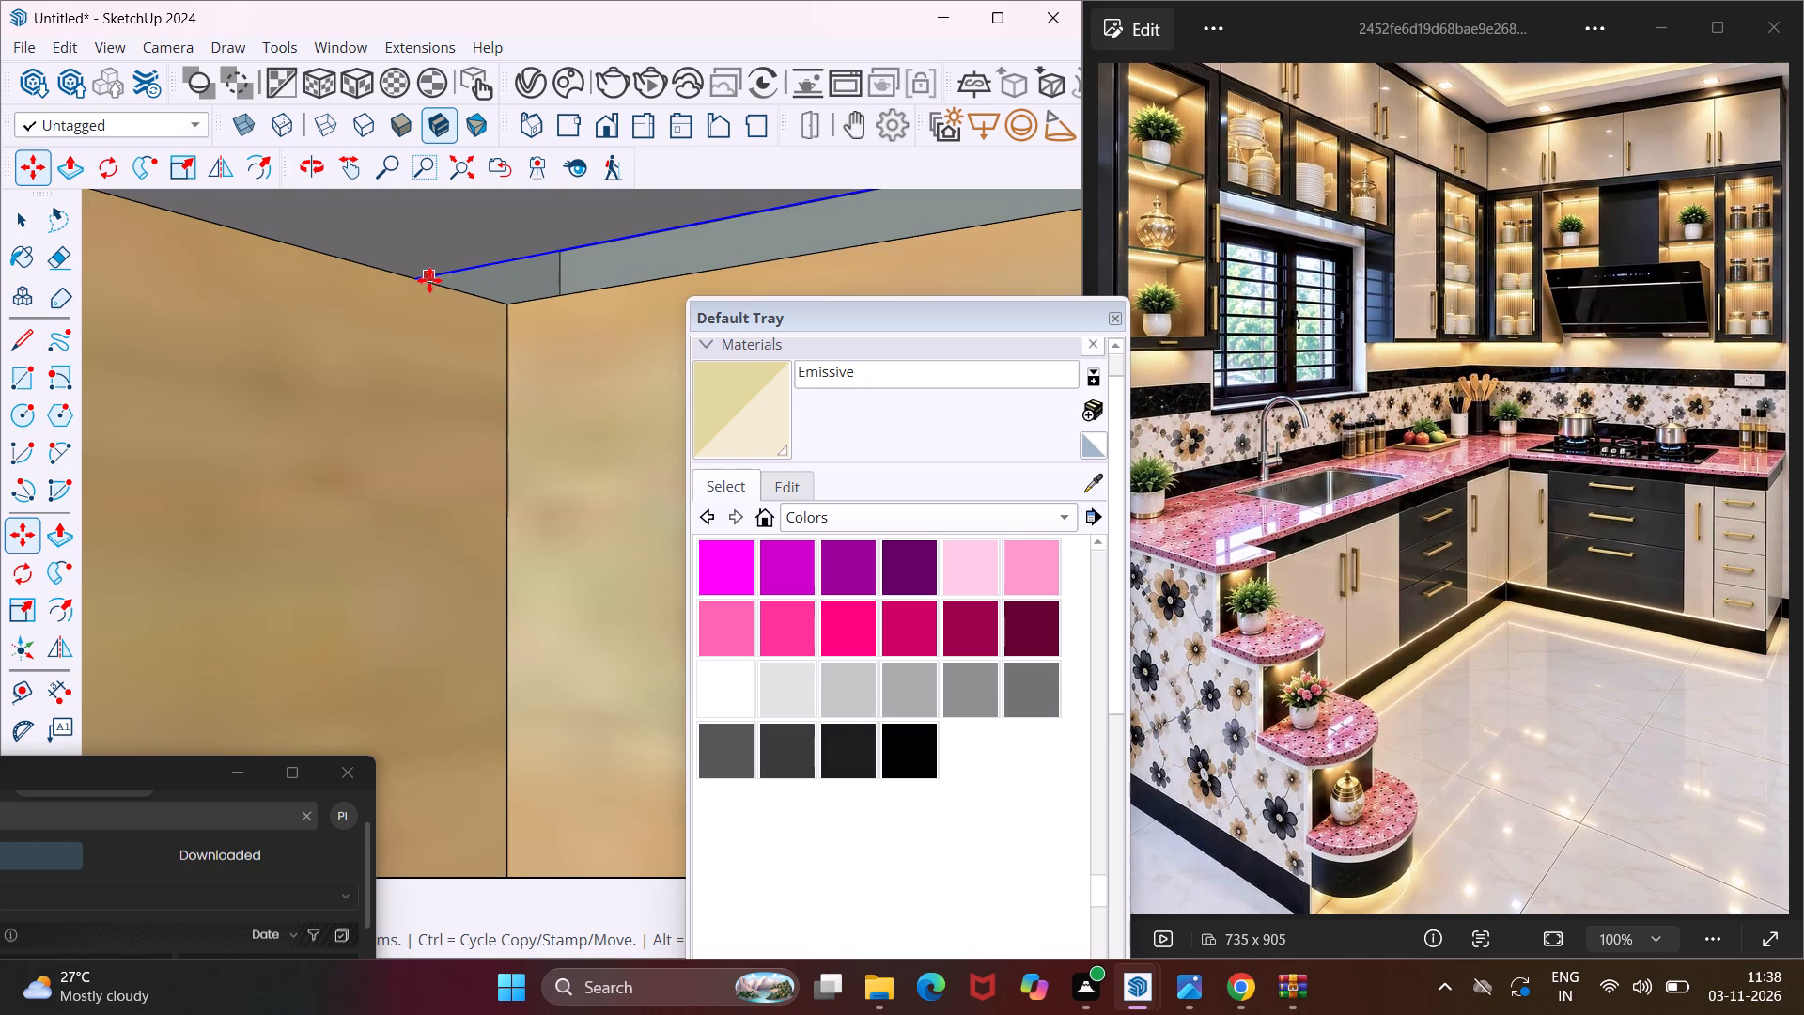
left_click(423, 280)
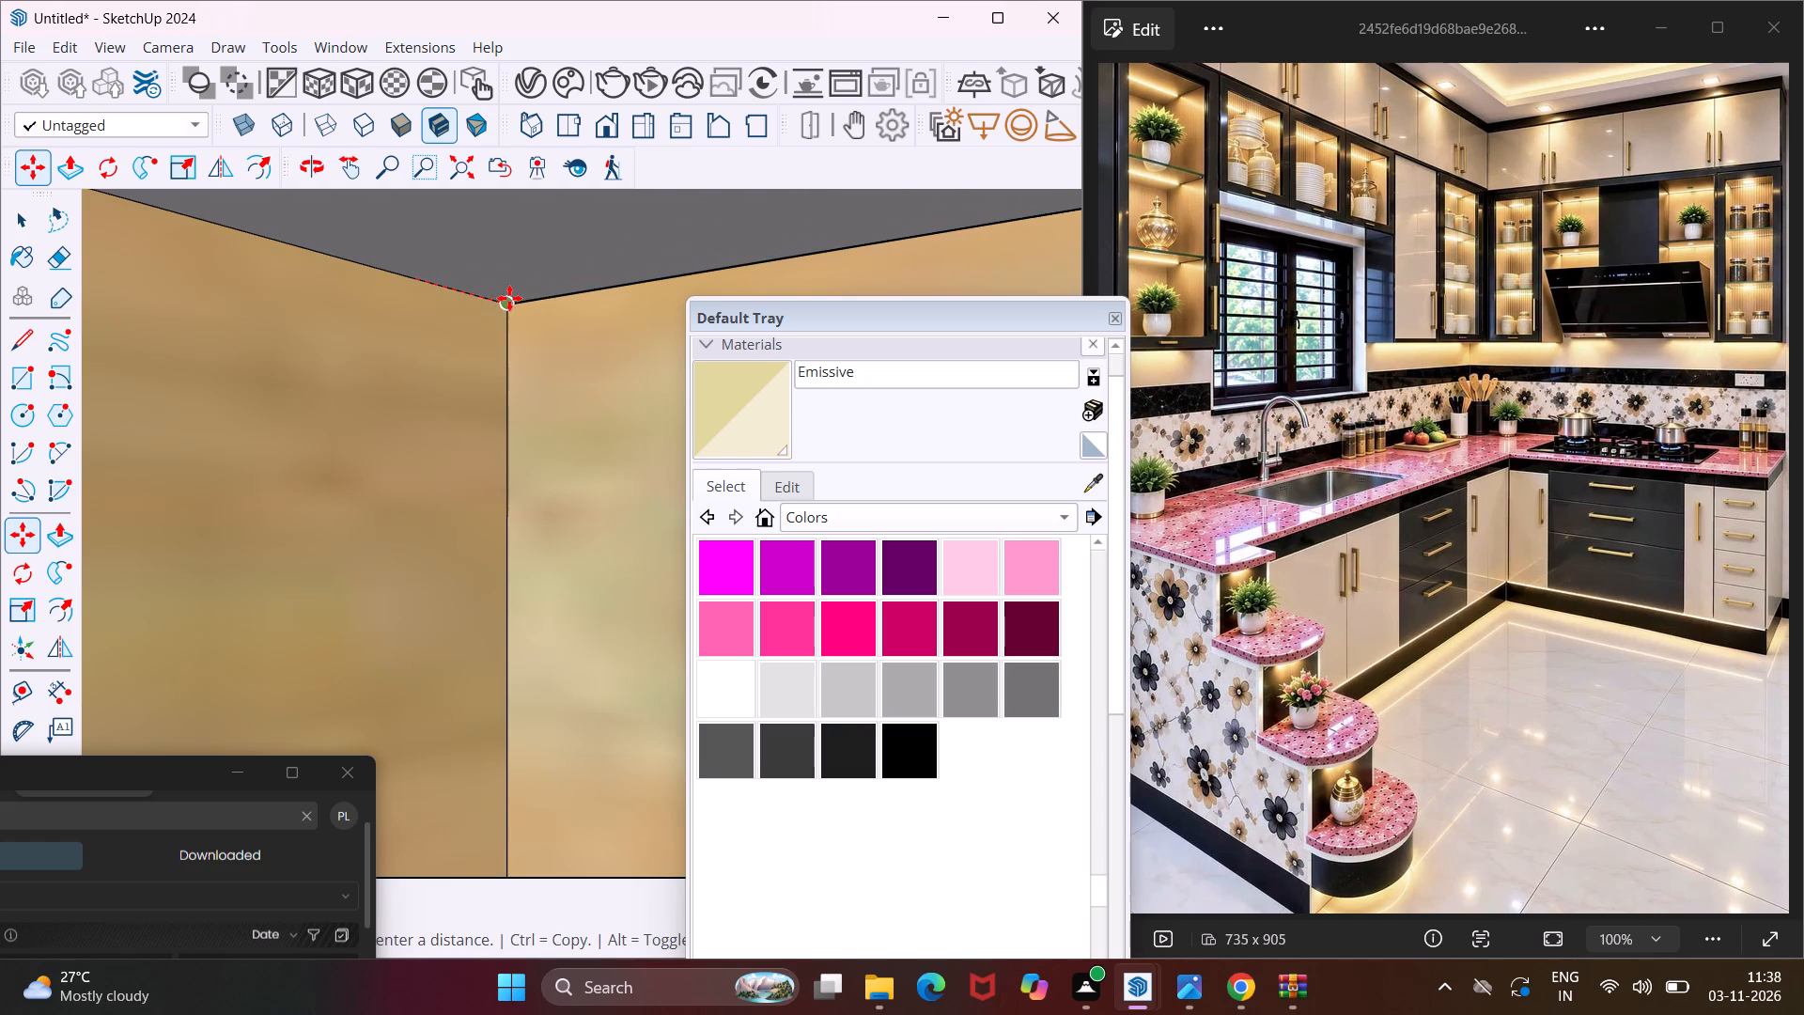
left_click(509, 298)
Copy the ceiling's rear edge 1" forward along the side wall to outline a narrow strip in the end shelf unit.
scroll(501, 304, "down", 14)
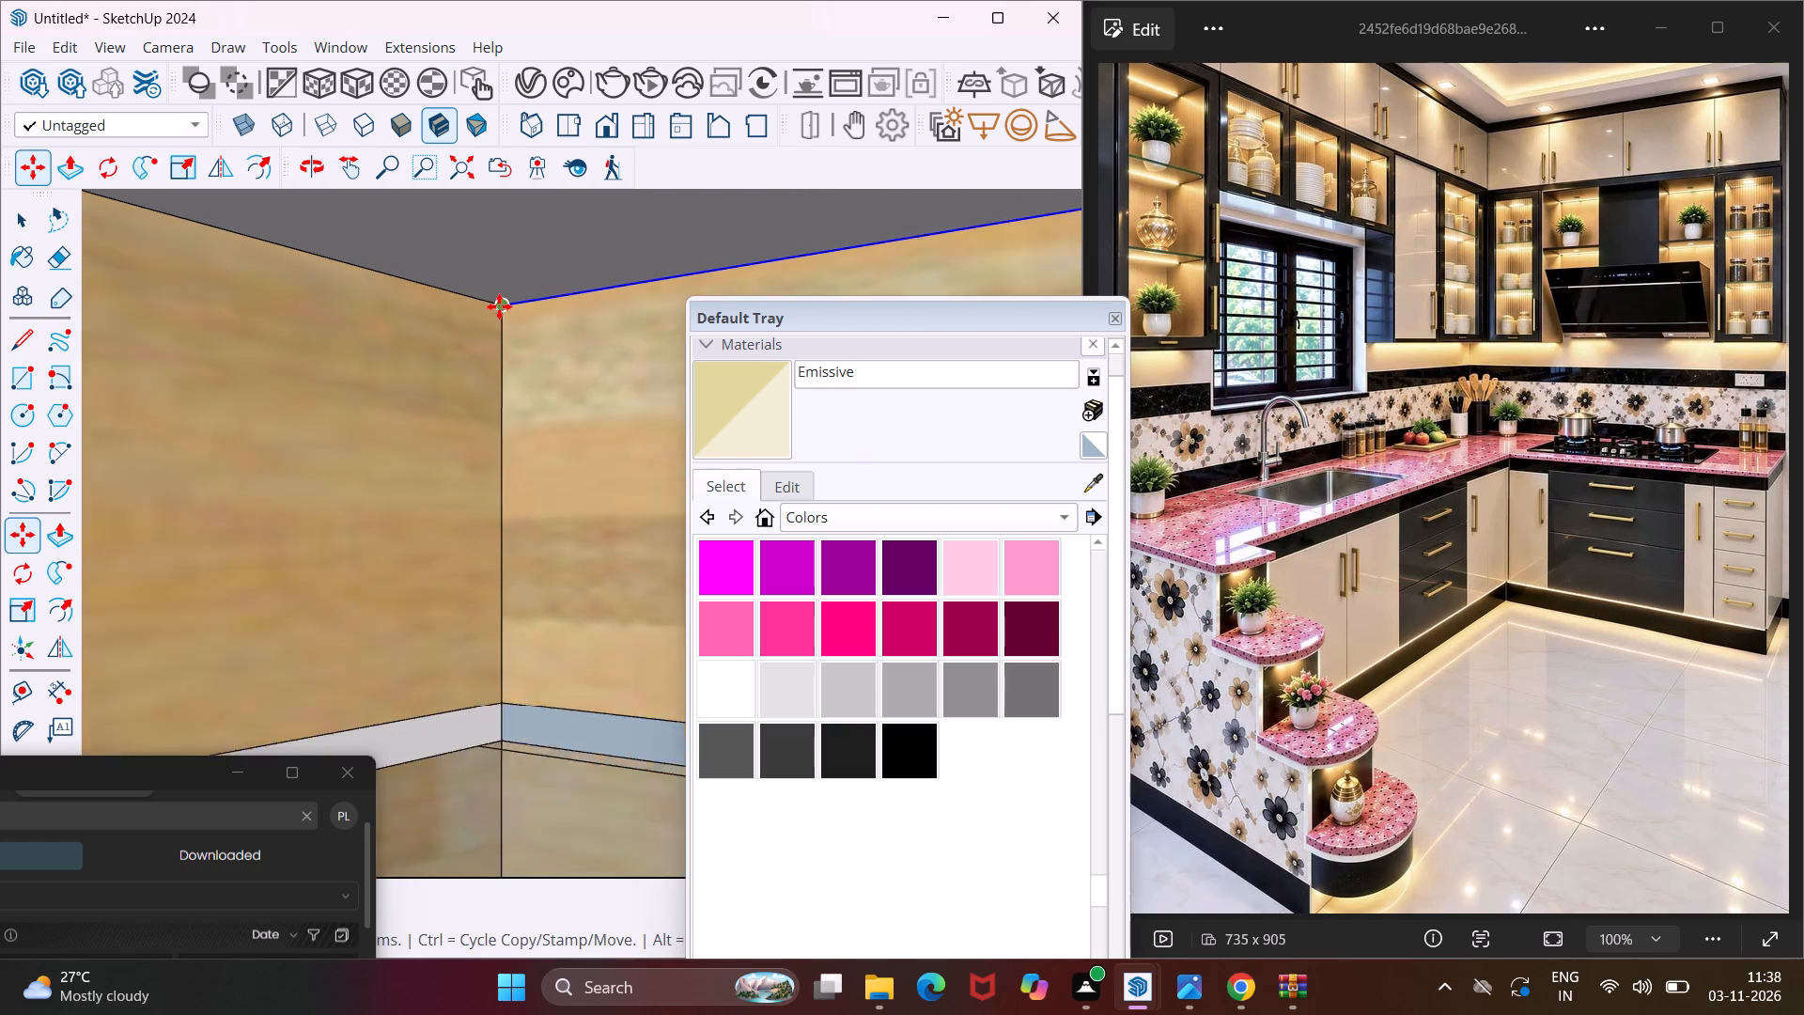
scroll(499, 306, "down", 6)
scroll(499, 306, "up", 12)
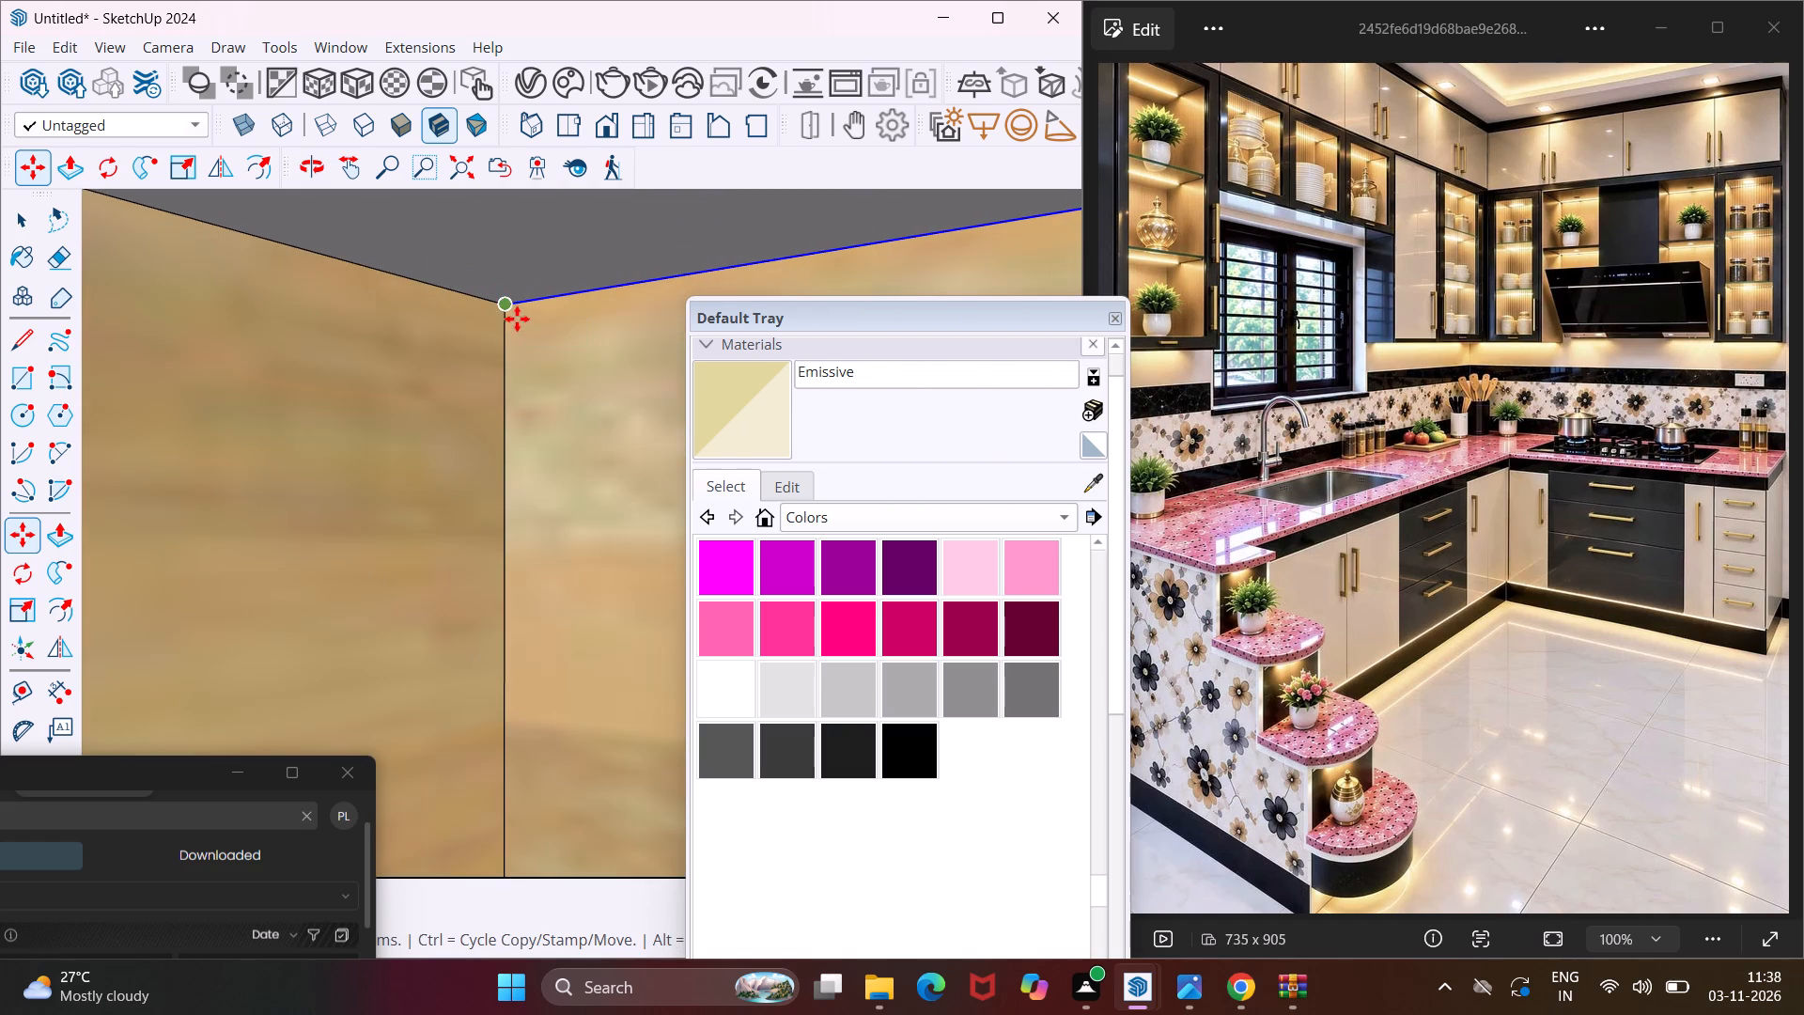
left_click(508, 307)
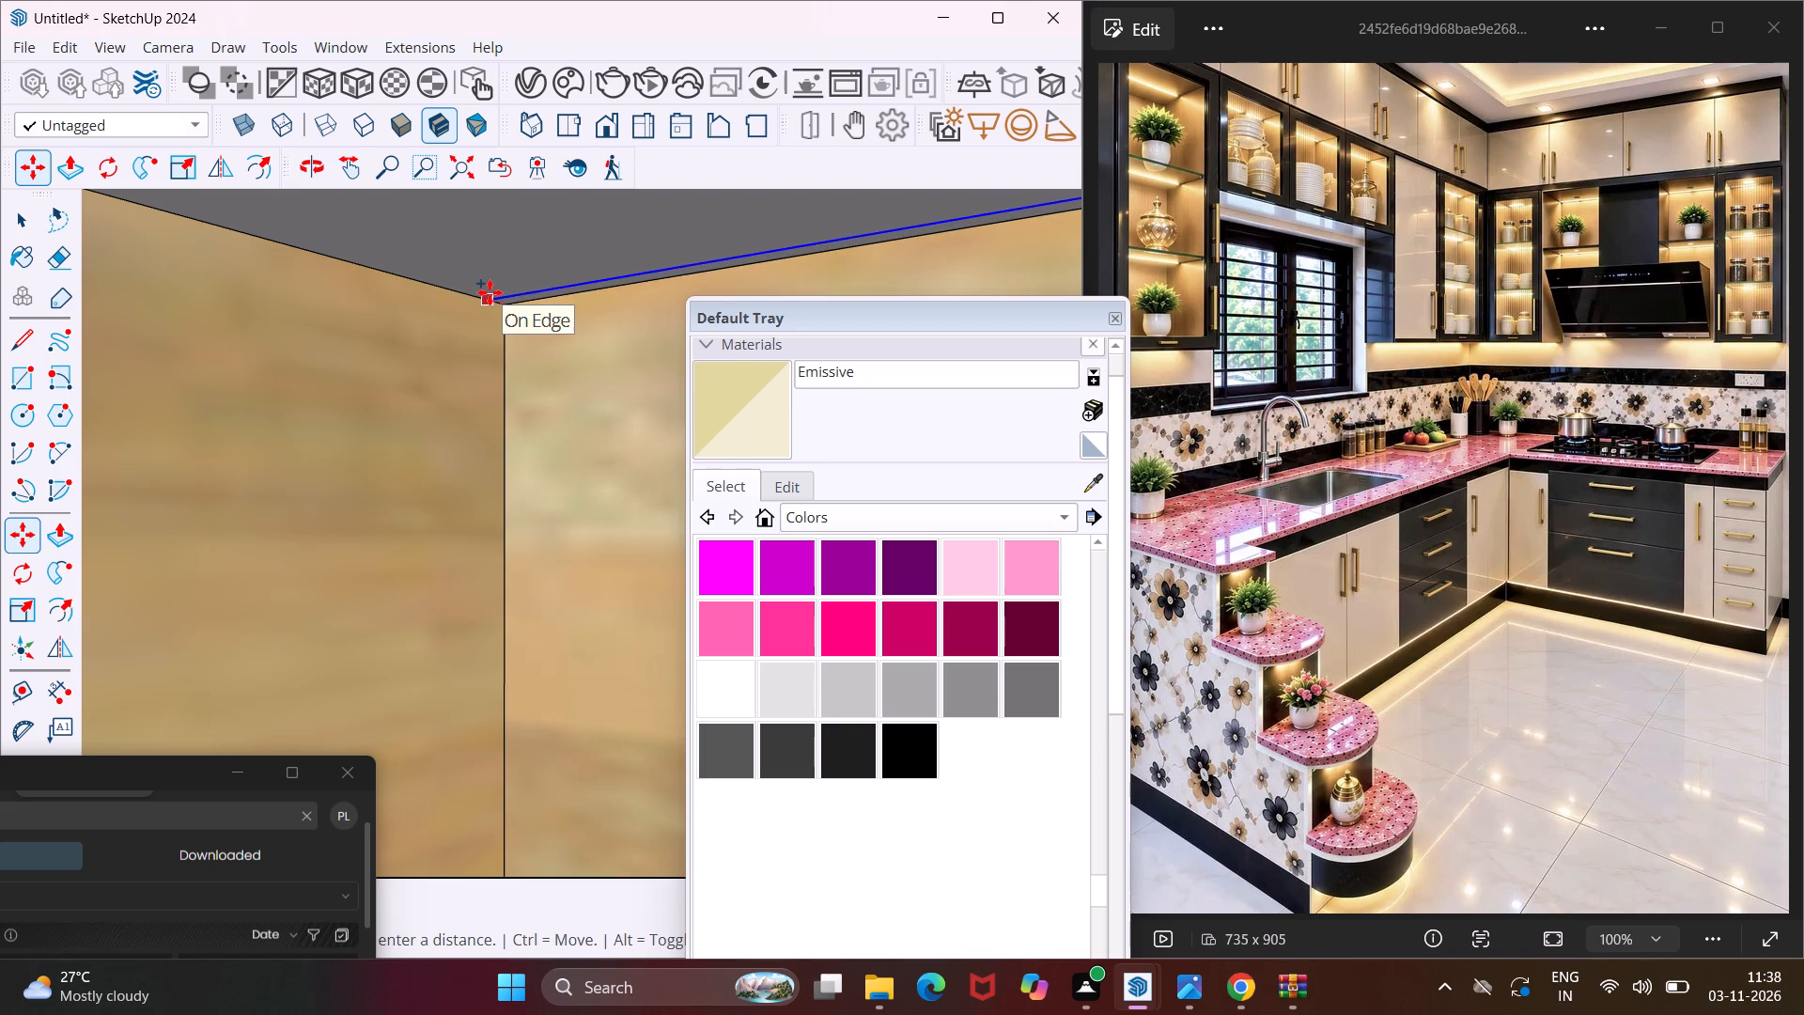
type("1\"")
key("Return")
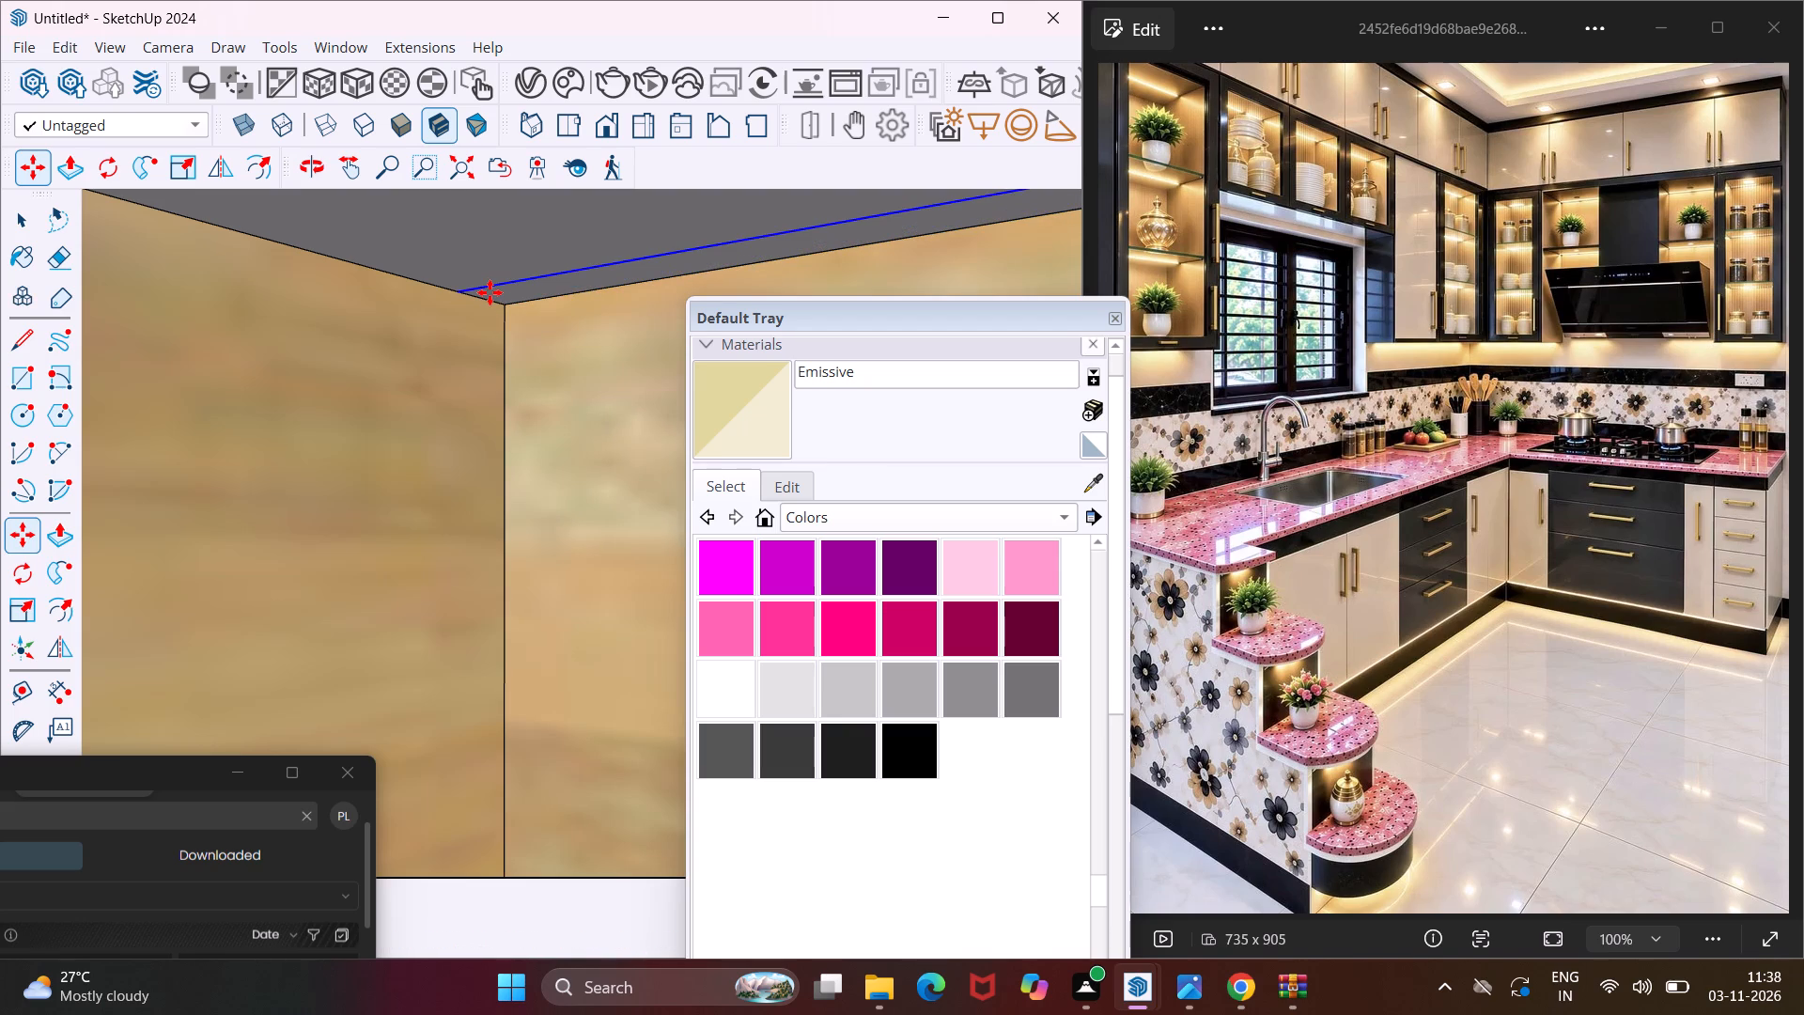
Apply the Emissive material to the 1" ceiling strip along the back of the end open shelf unit.
left_click(768, 432)
scroll(624, 327, "up", 6)
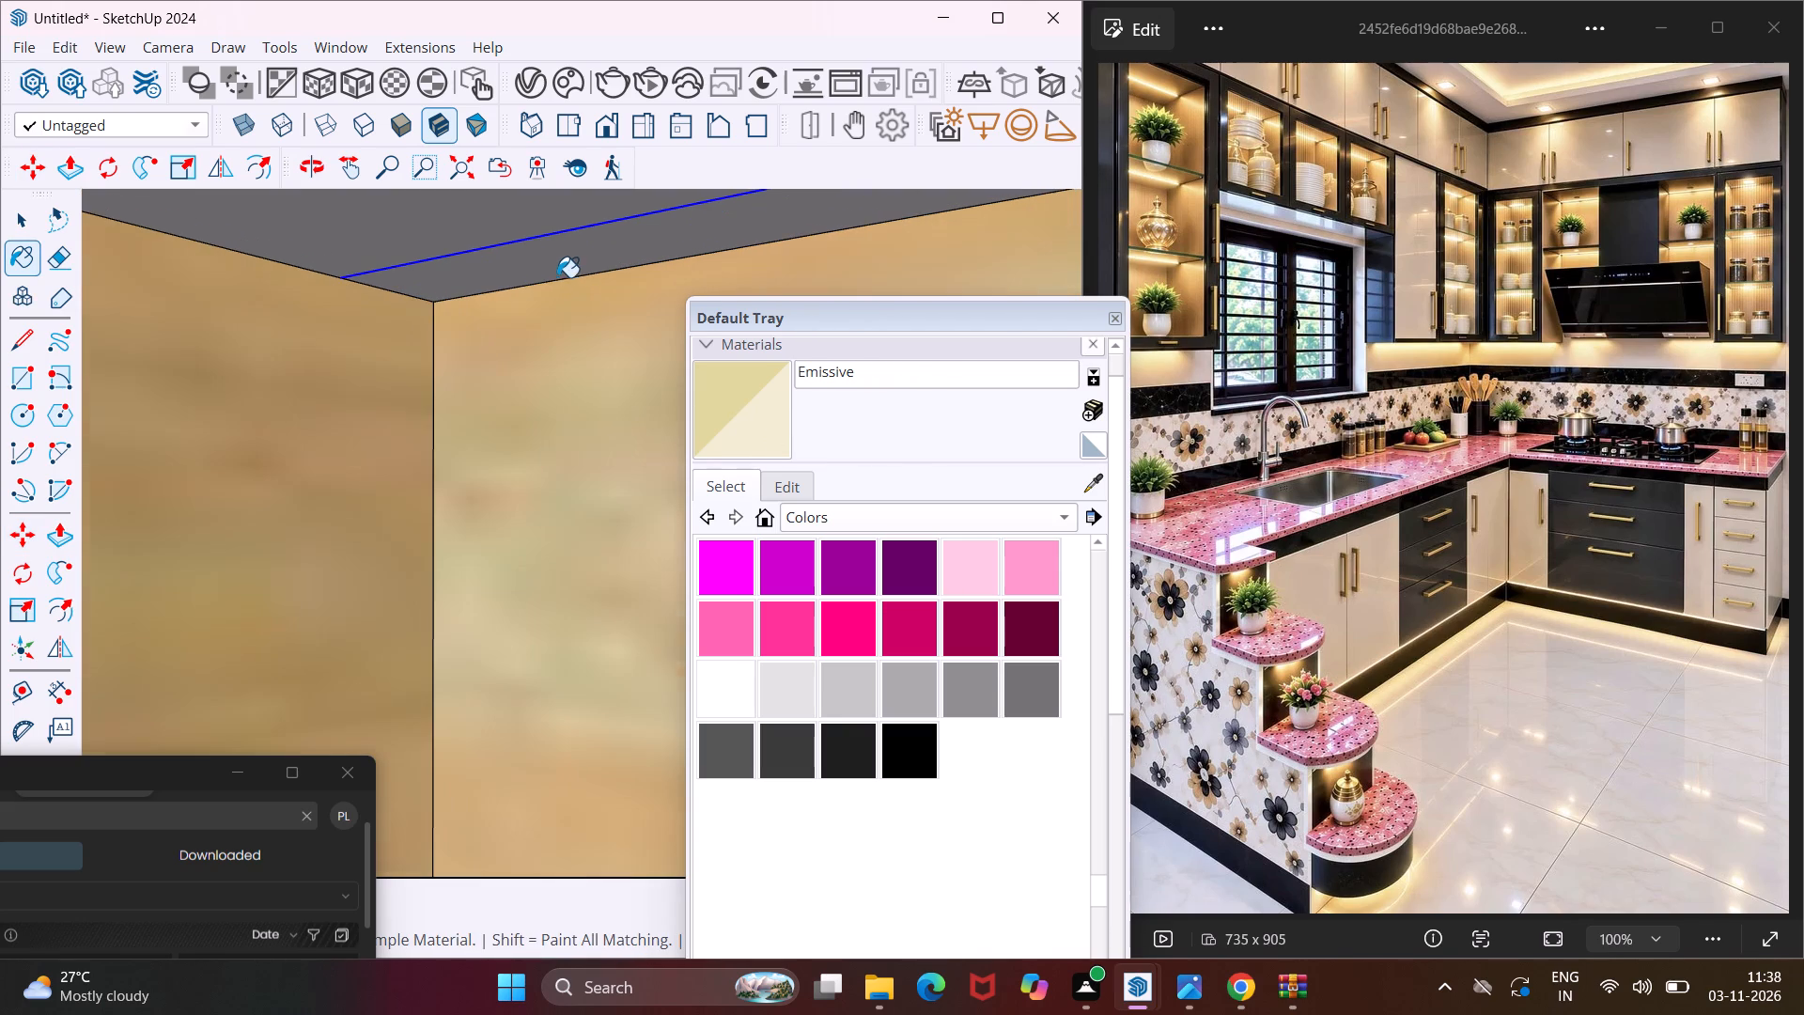
left_click(540, 261)
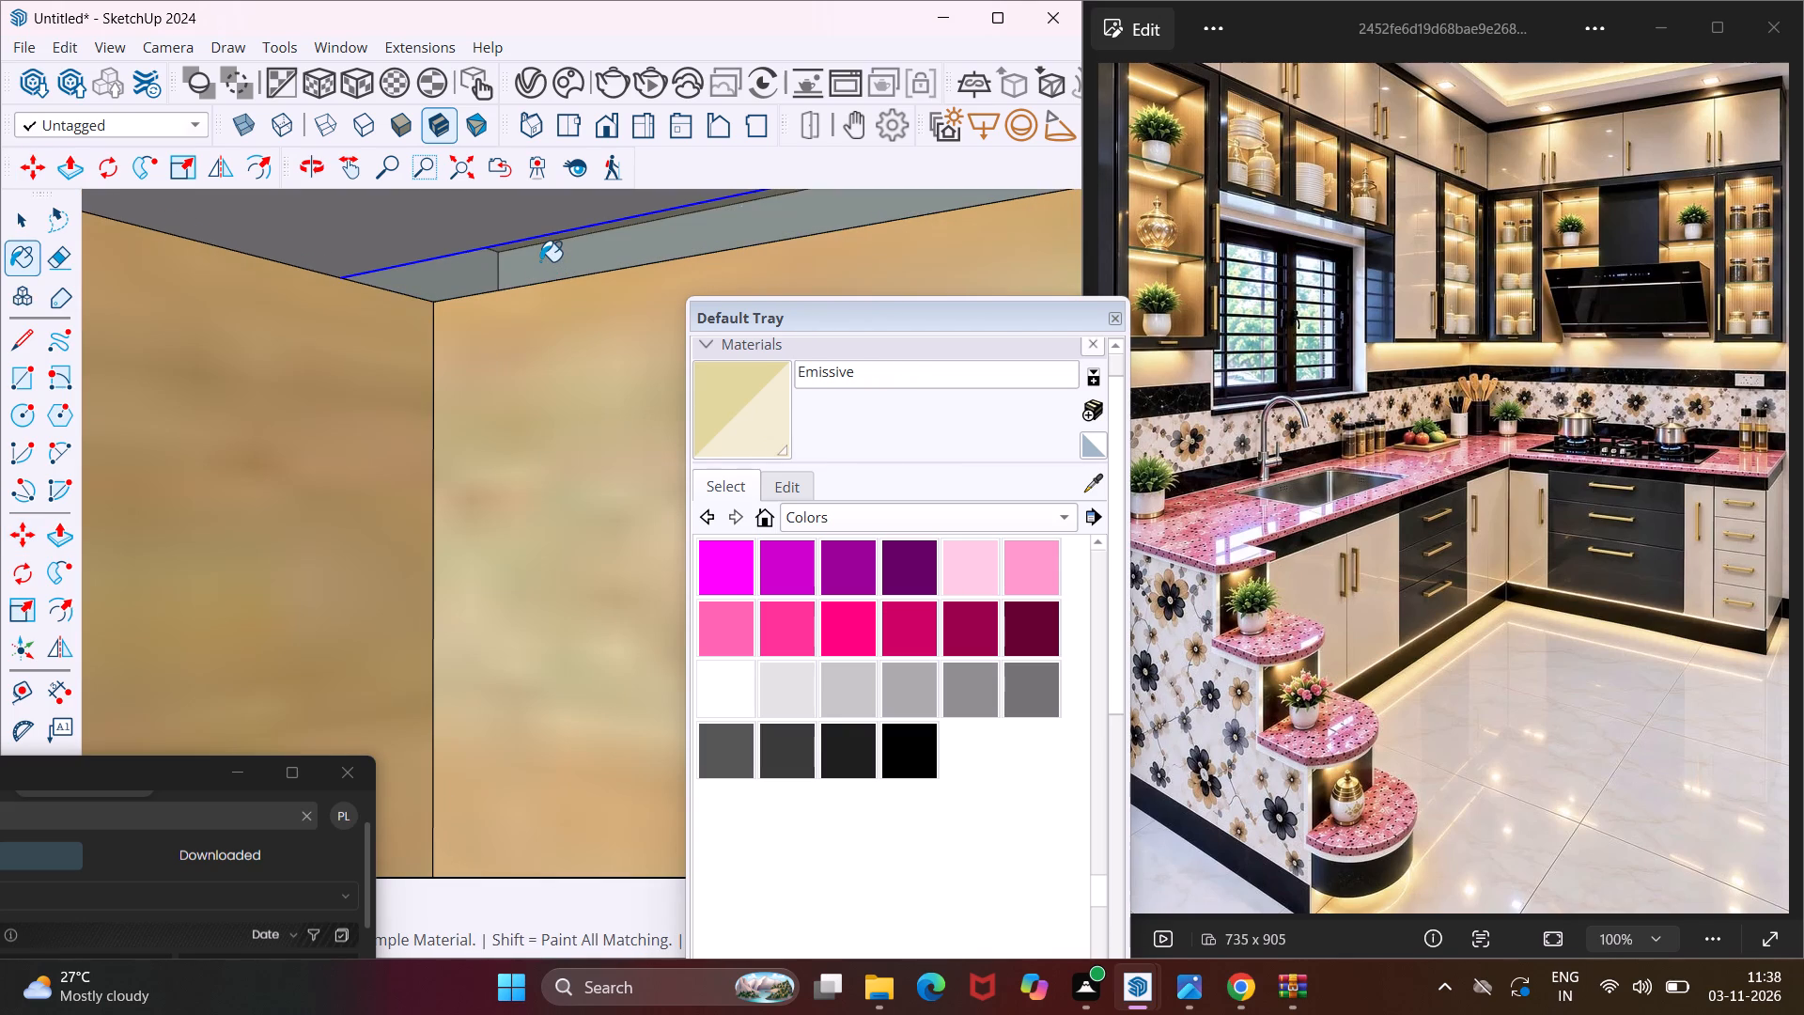
Set the Emissive material's transparency to black in the V-Ray Asset Editor, making it fully opaque.
middle_click_drag(540, 261, 608, 236)
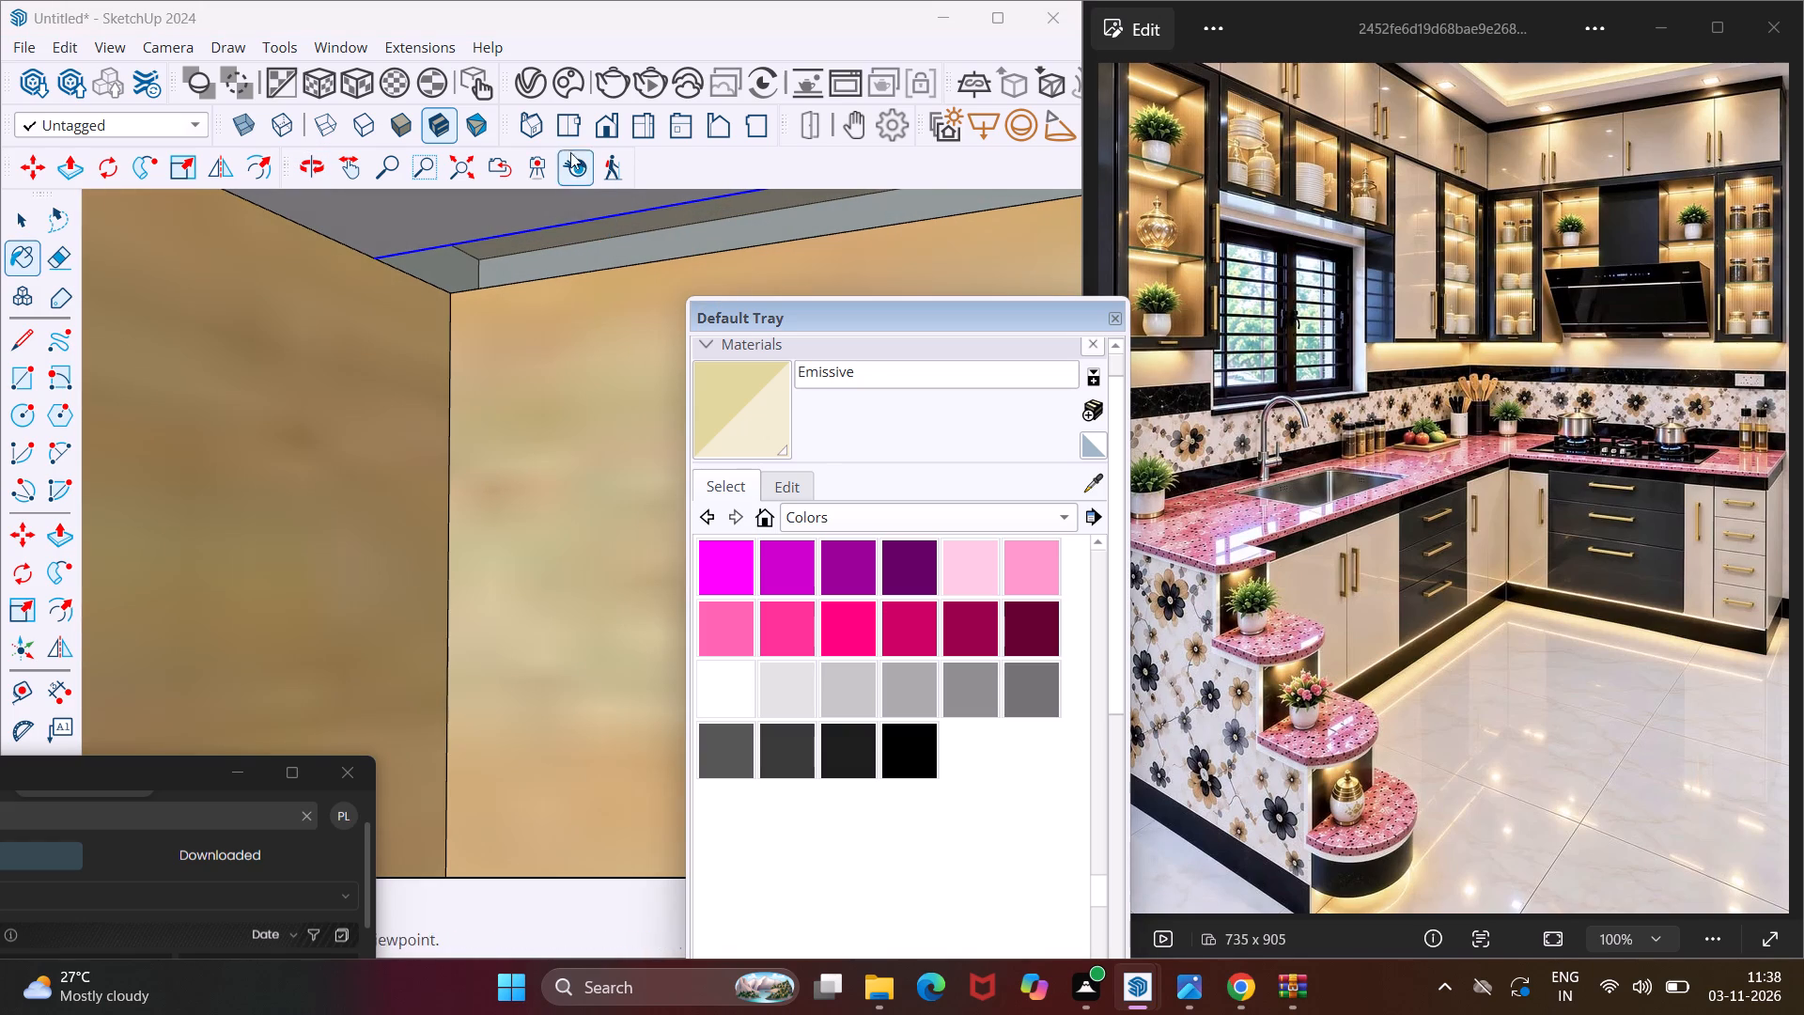
left_click(539, 74)
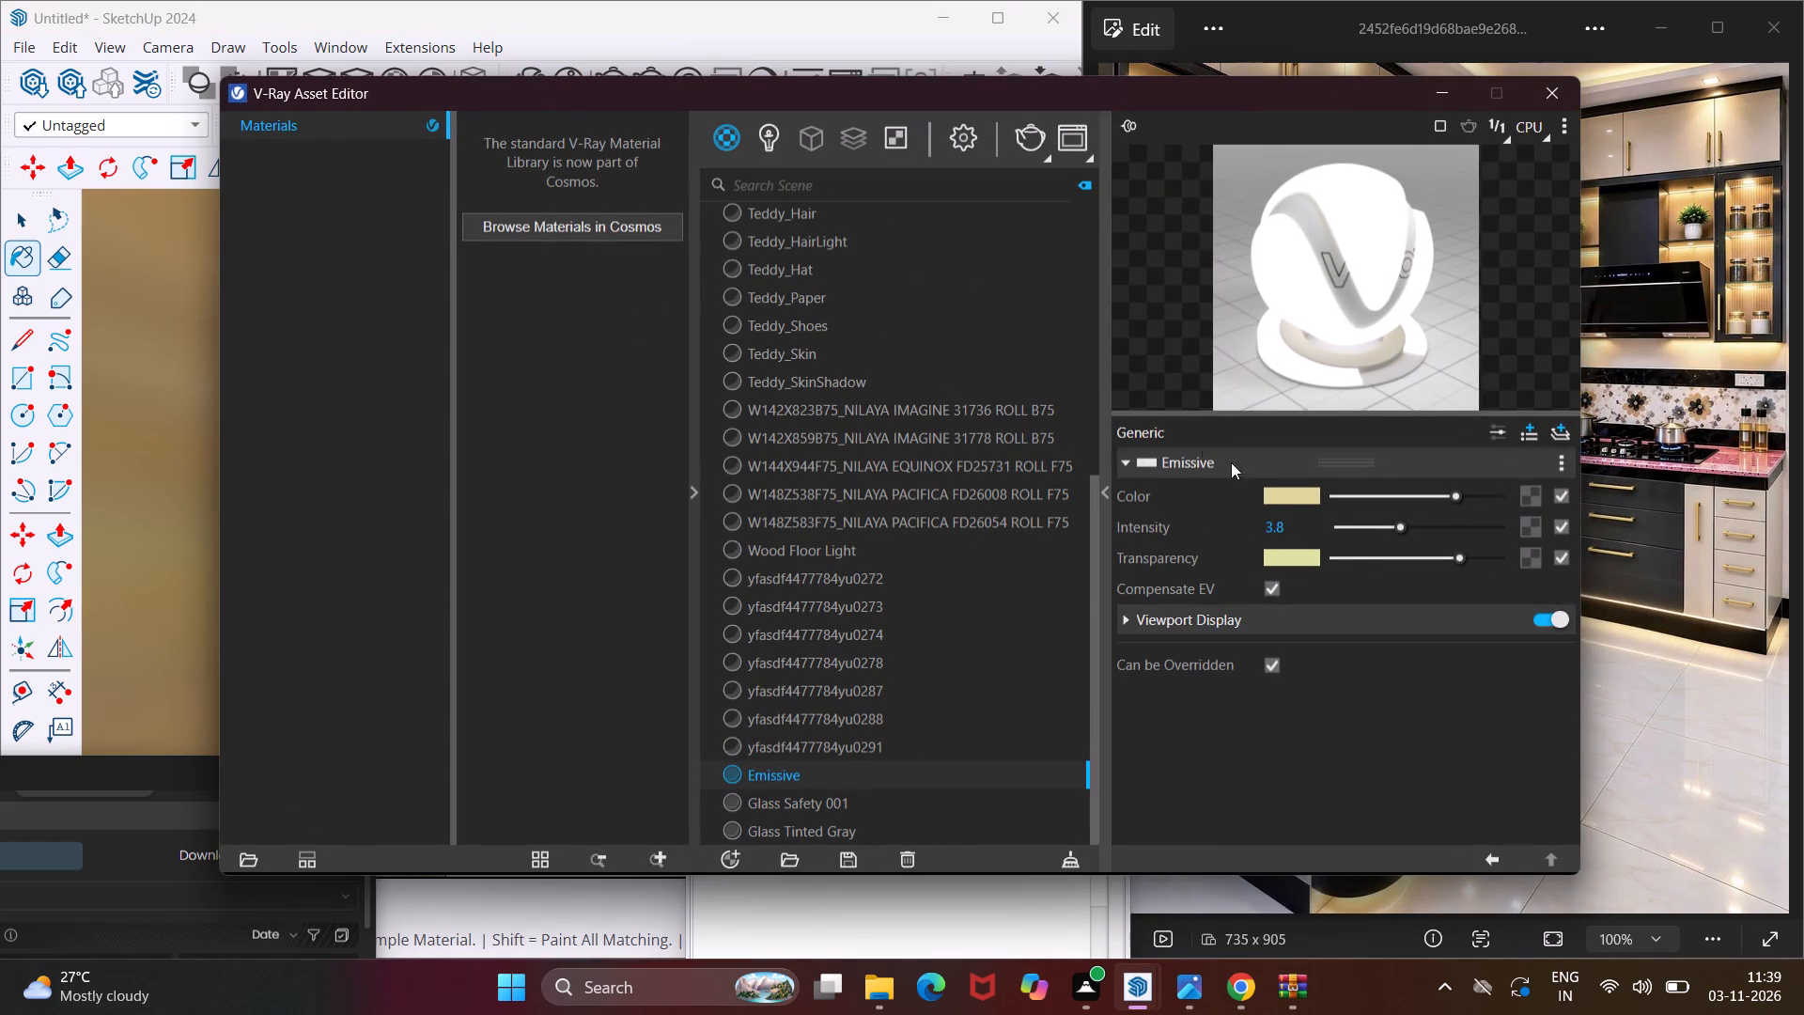
left_click(1329, 555)
left_click_drag(1462, 555, 1390, 554)
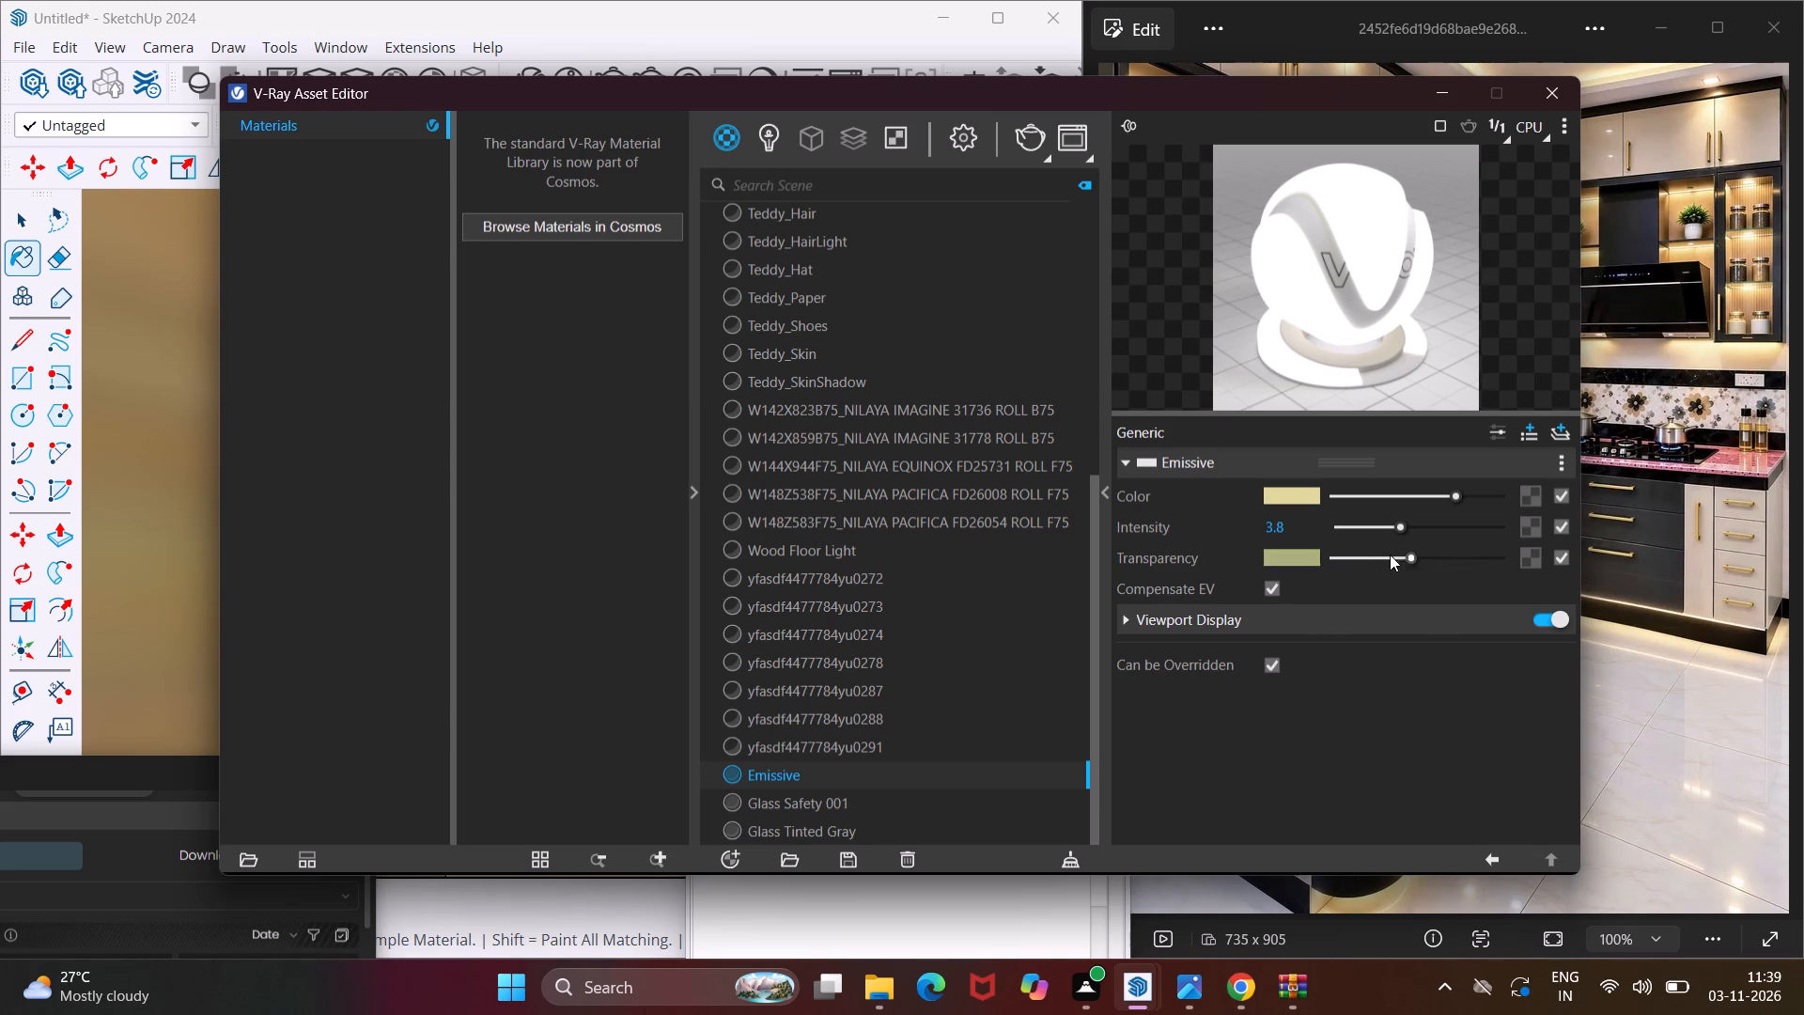
left_click_drag(1390, 554, 1311, 554)
double_click(890, 775)
left_click(1423, 96)
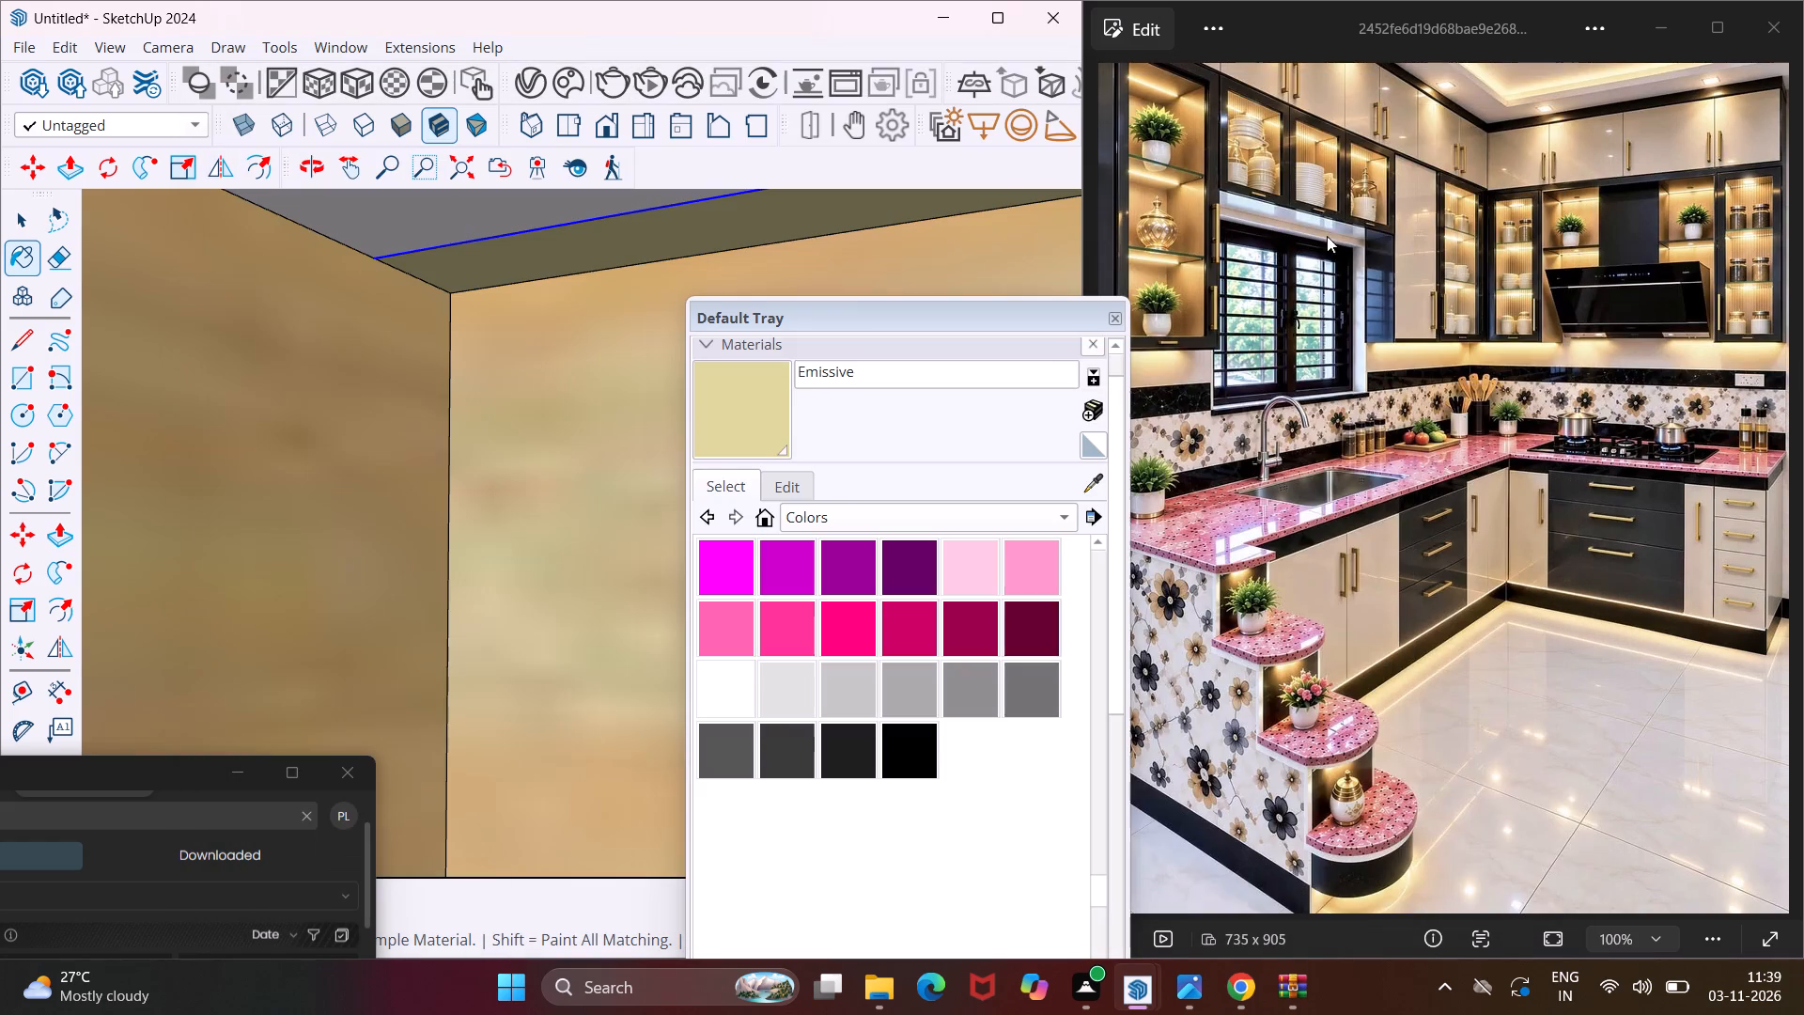
Apply the Emissive material to the thin strip along the back of the upper glass shelf in the end unit.
scroll(614, 505, "down", 8)
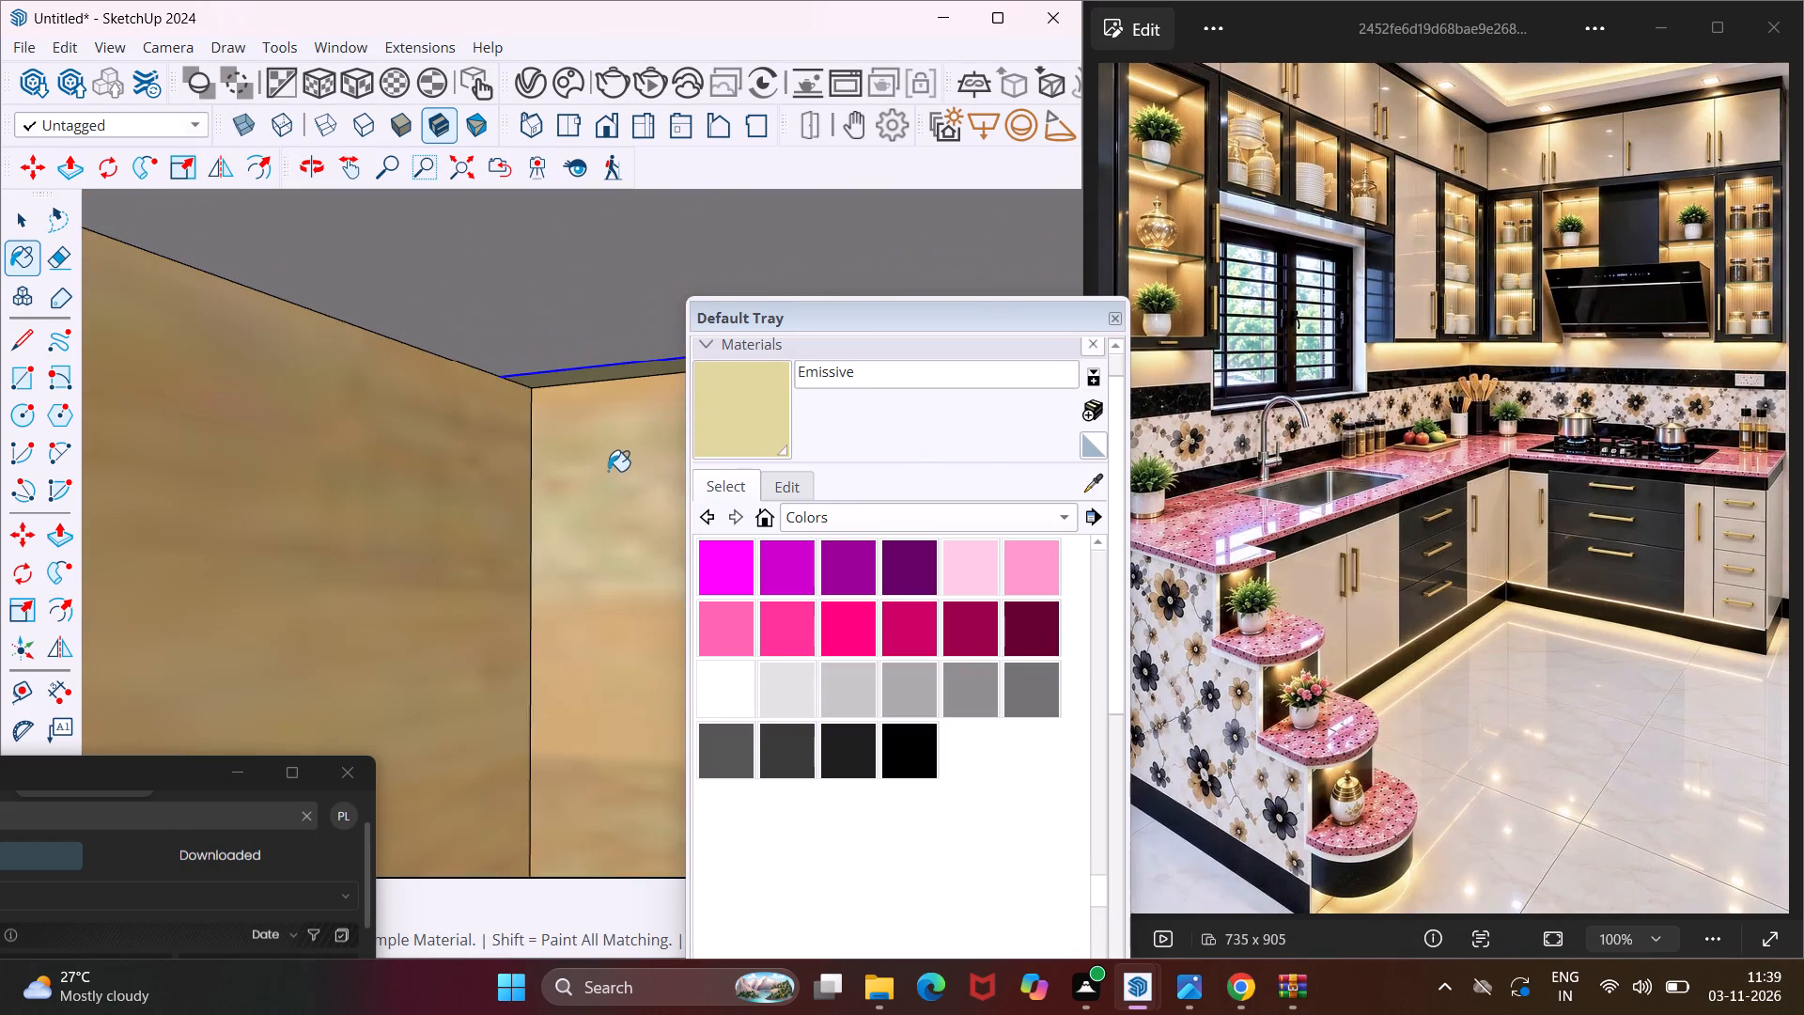
scroll(608, 464, "down", 20)
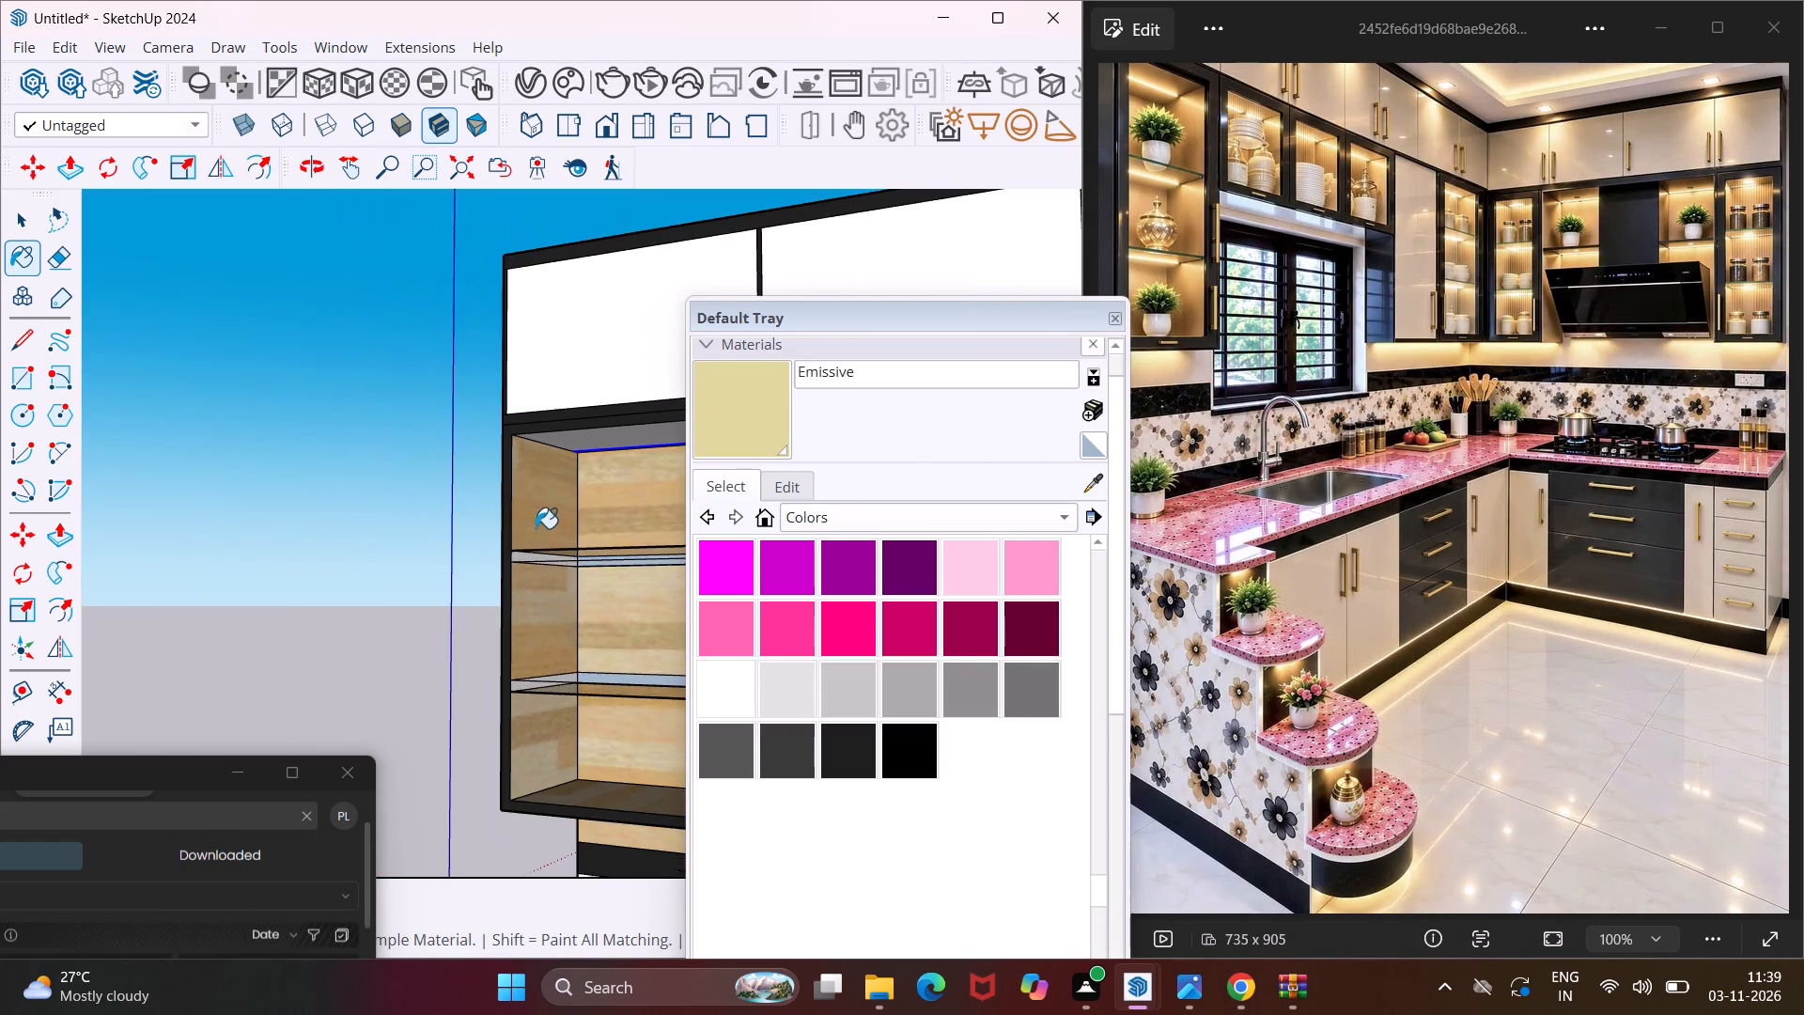
middle_click_drag(603, 614, 552, 547)
scroll(636, 590, "up", 4)
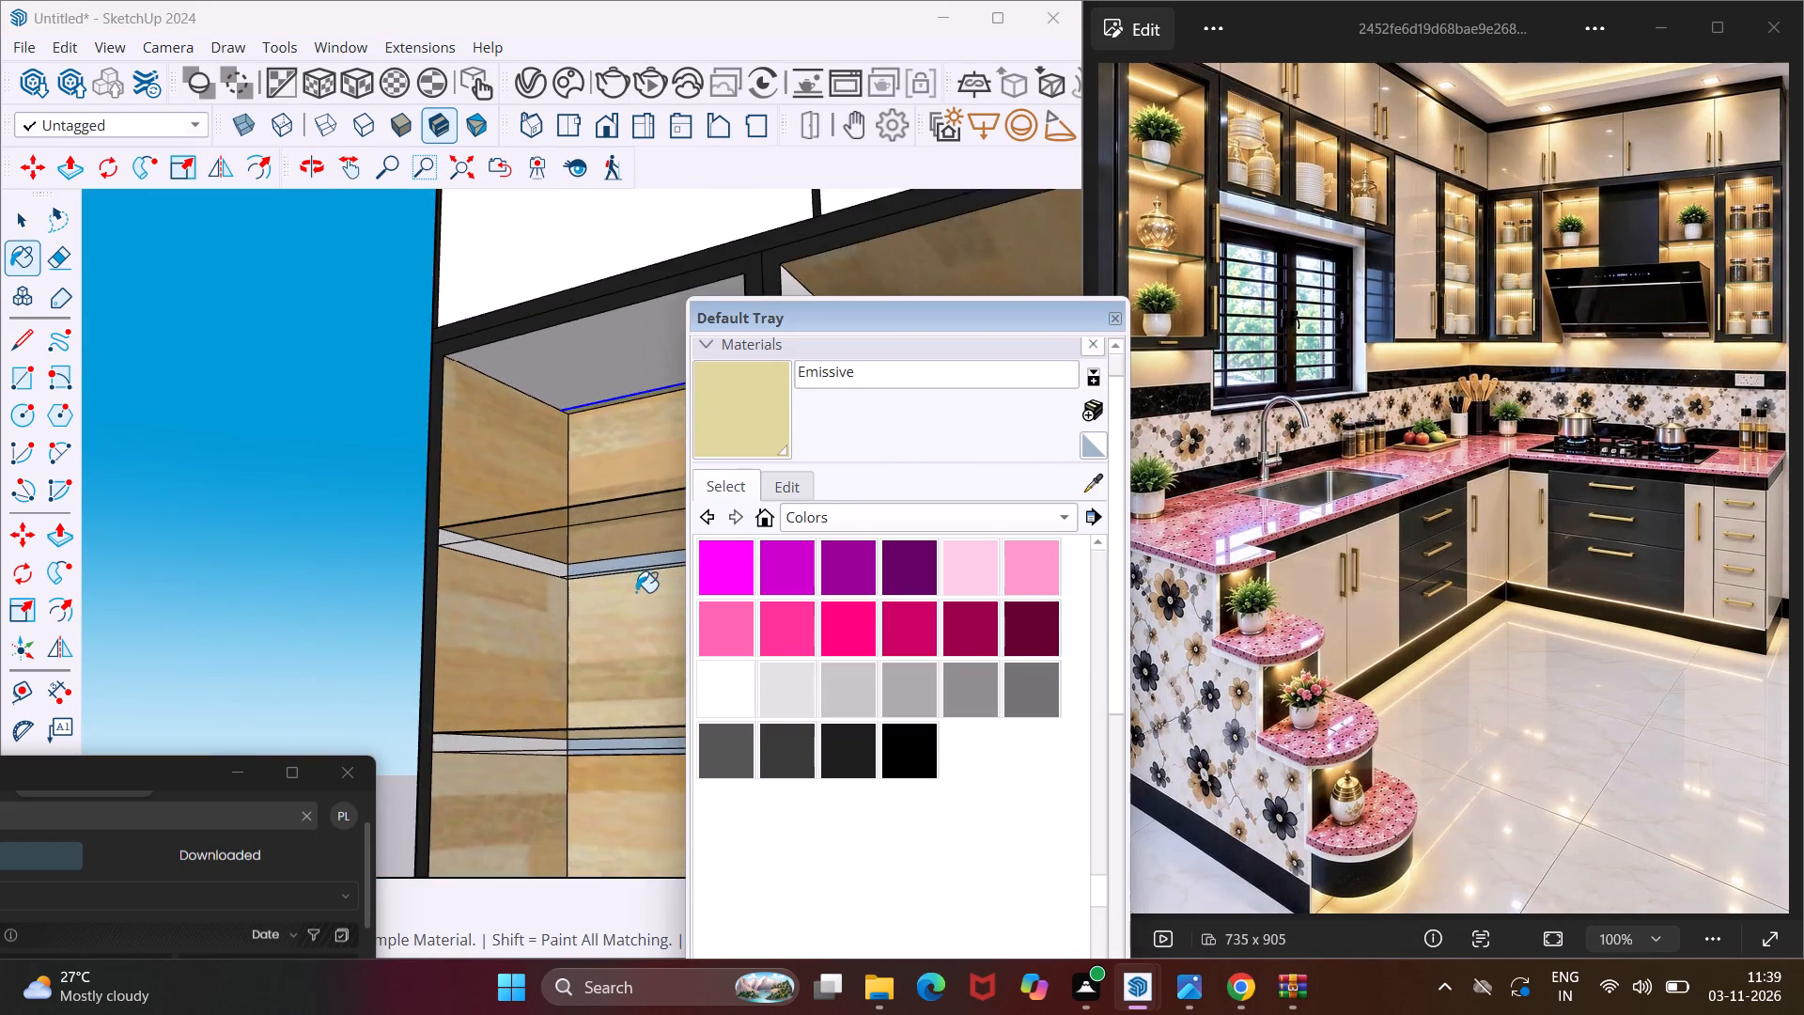
scroll(636, 592, "up", 18)
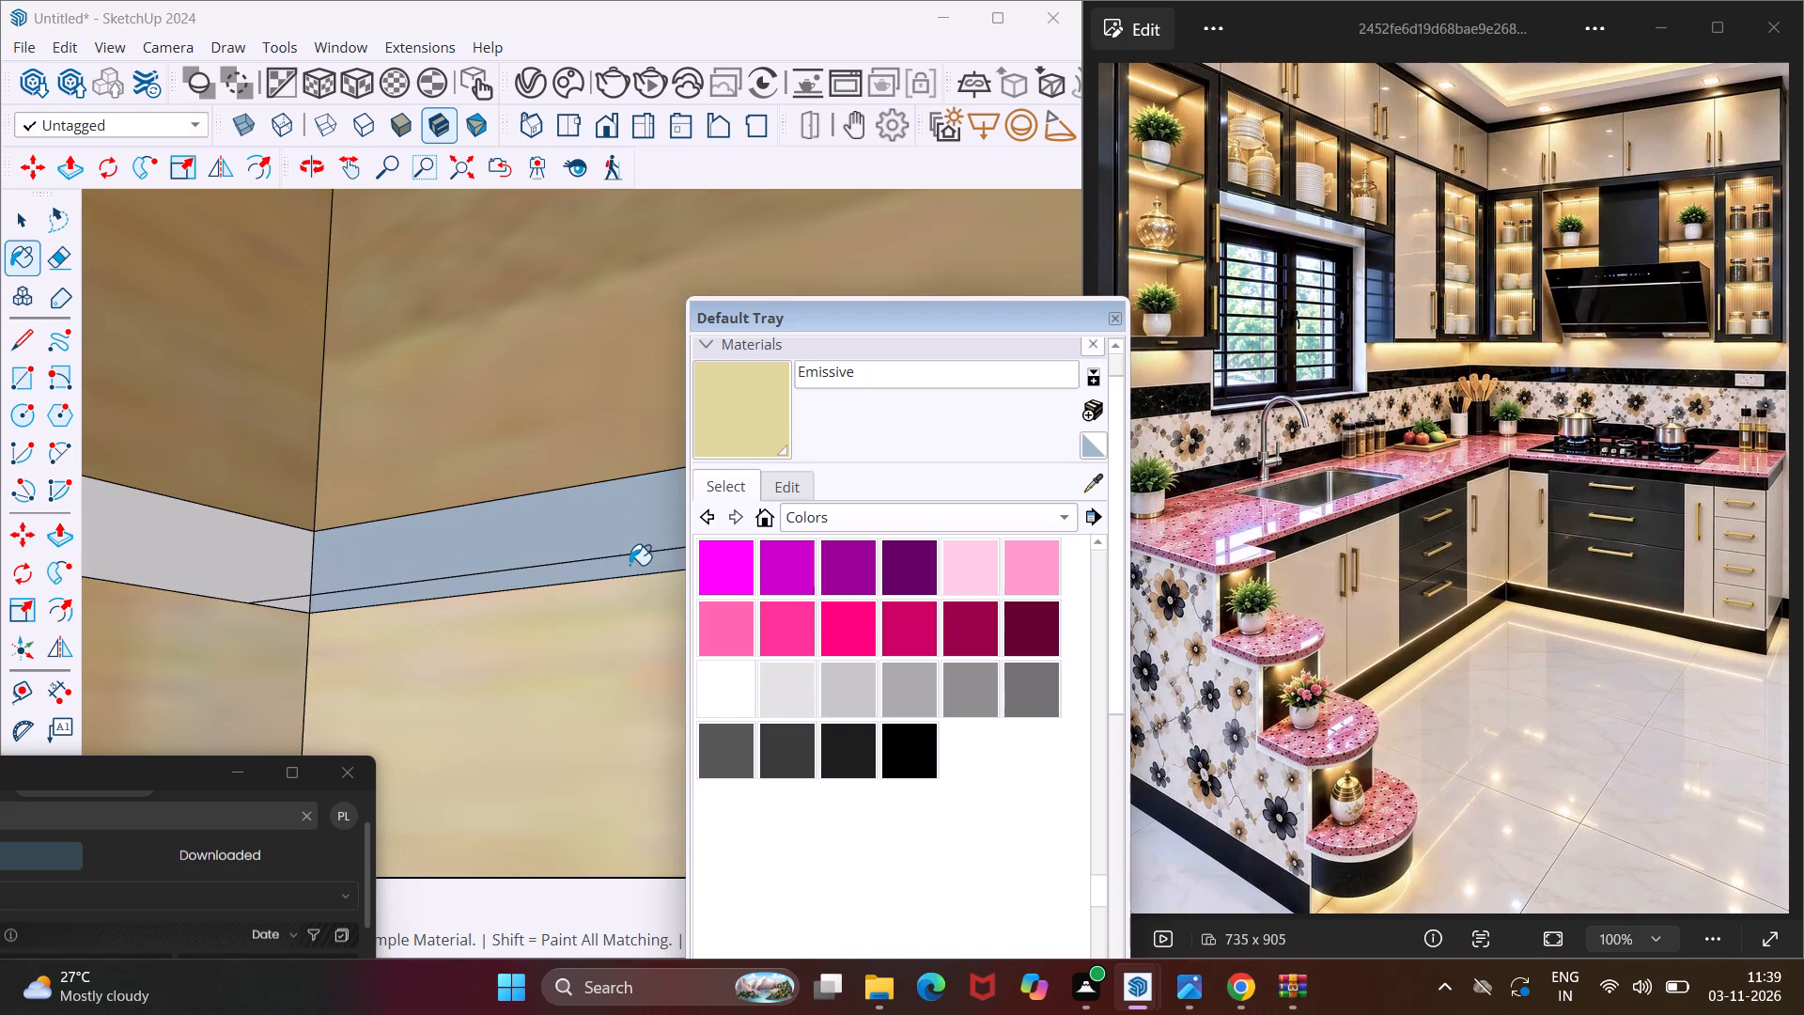
left_click(630, 565)
Apply the Emissive material to the thin strip along the back of the lower glass shelf in the end unit.
scroll(515, 560, "down", 19)
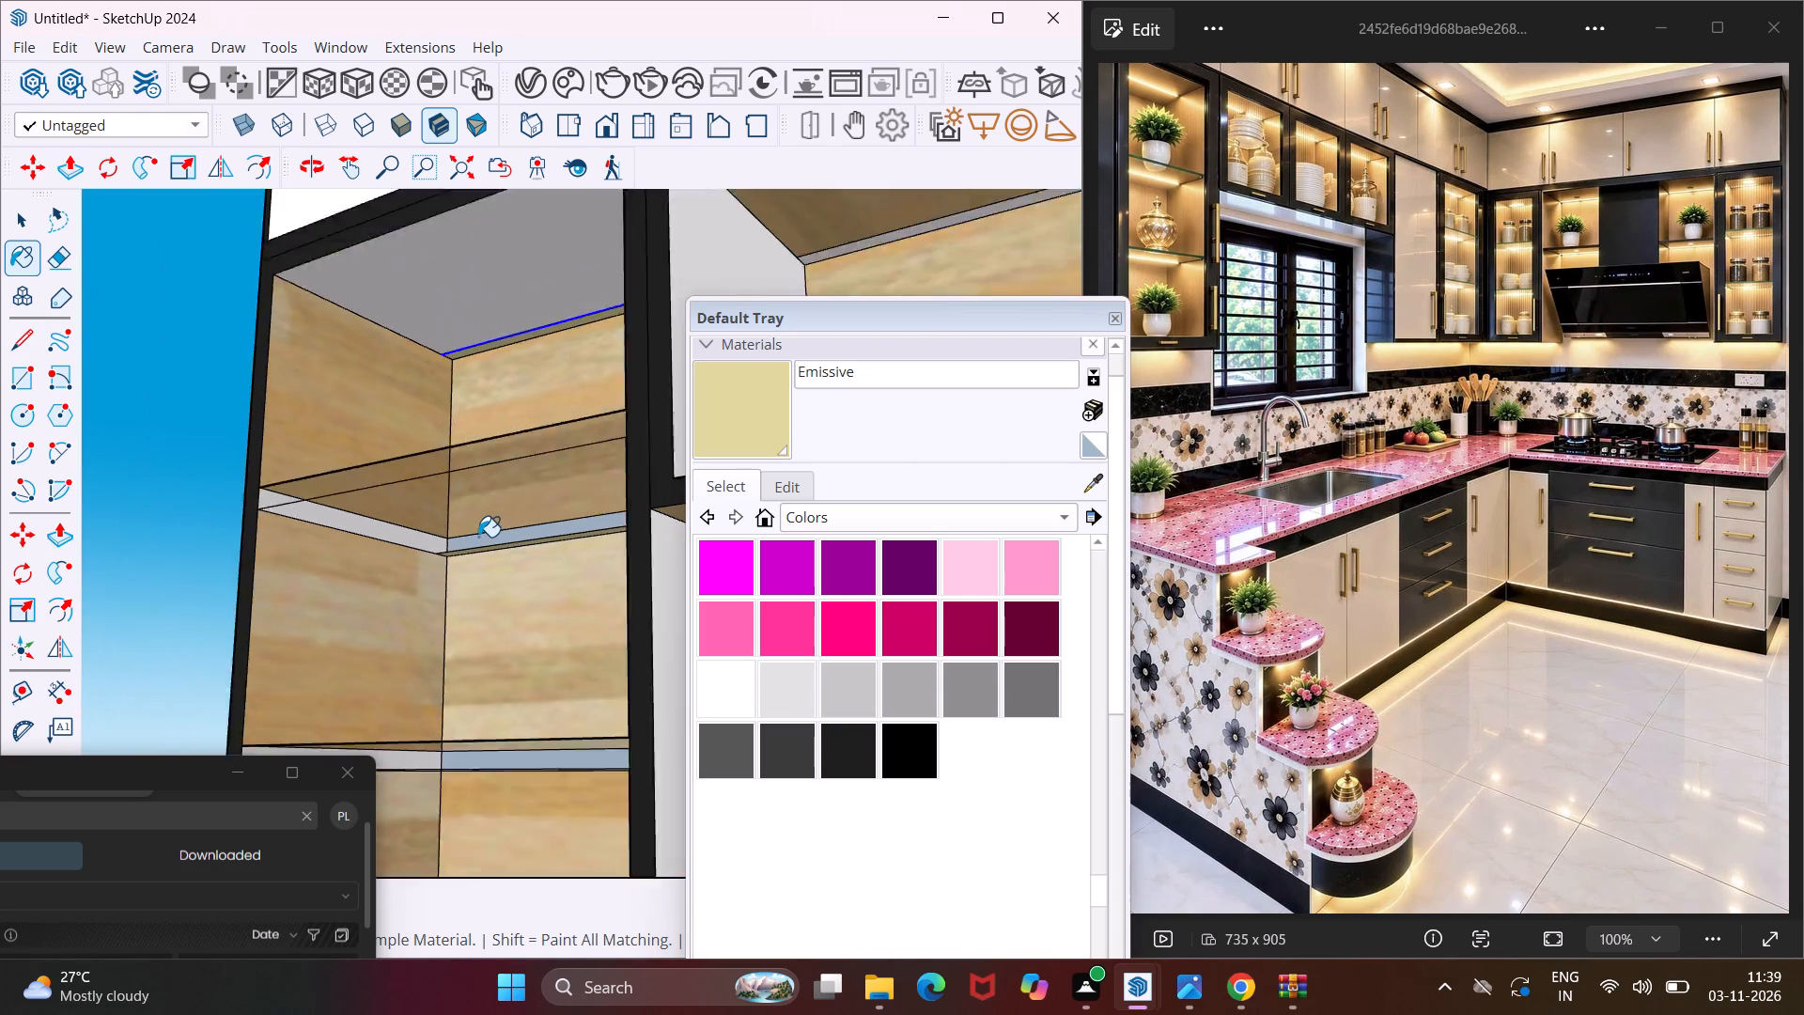
scroll(478, 537, "down", 6)
middle_click_drag(501, 716, 642, 668)
scroll(546, 673, "up", 2)
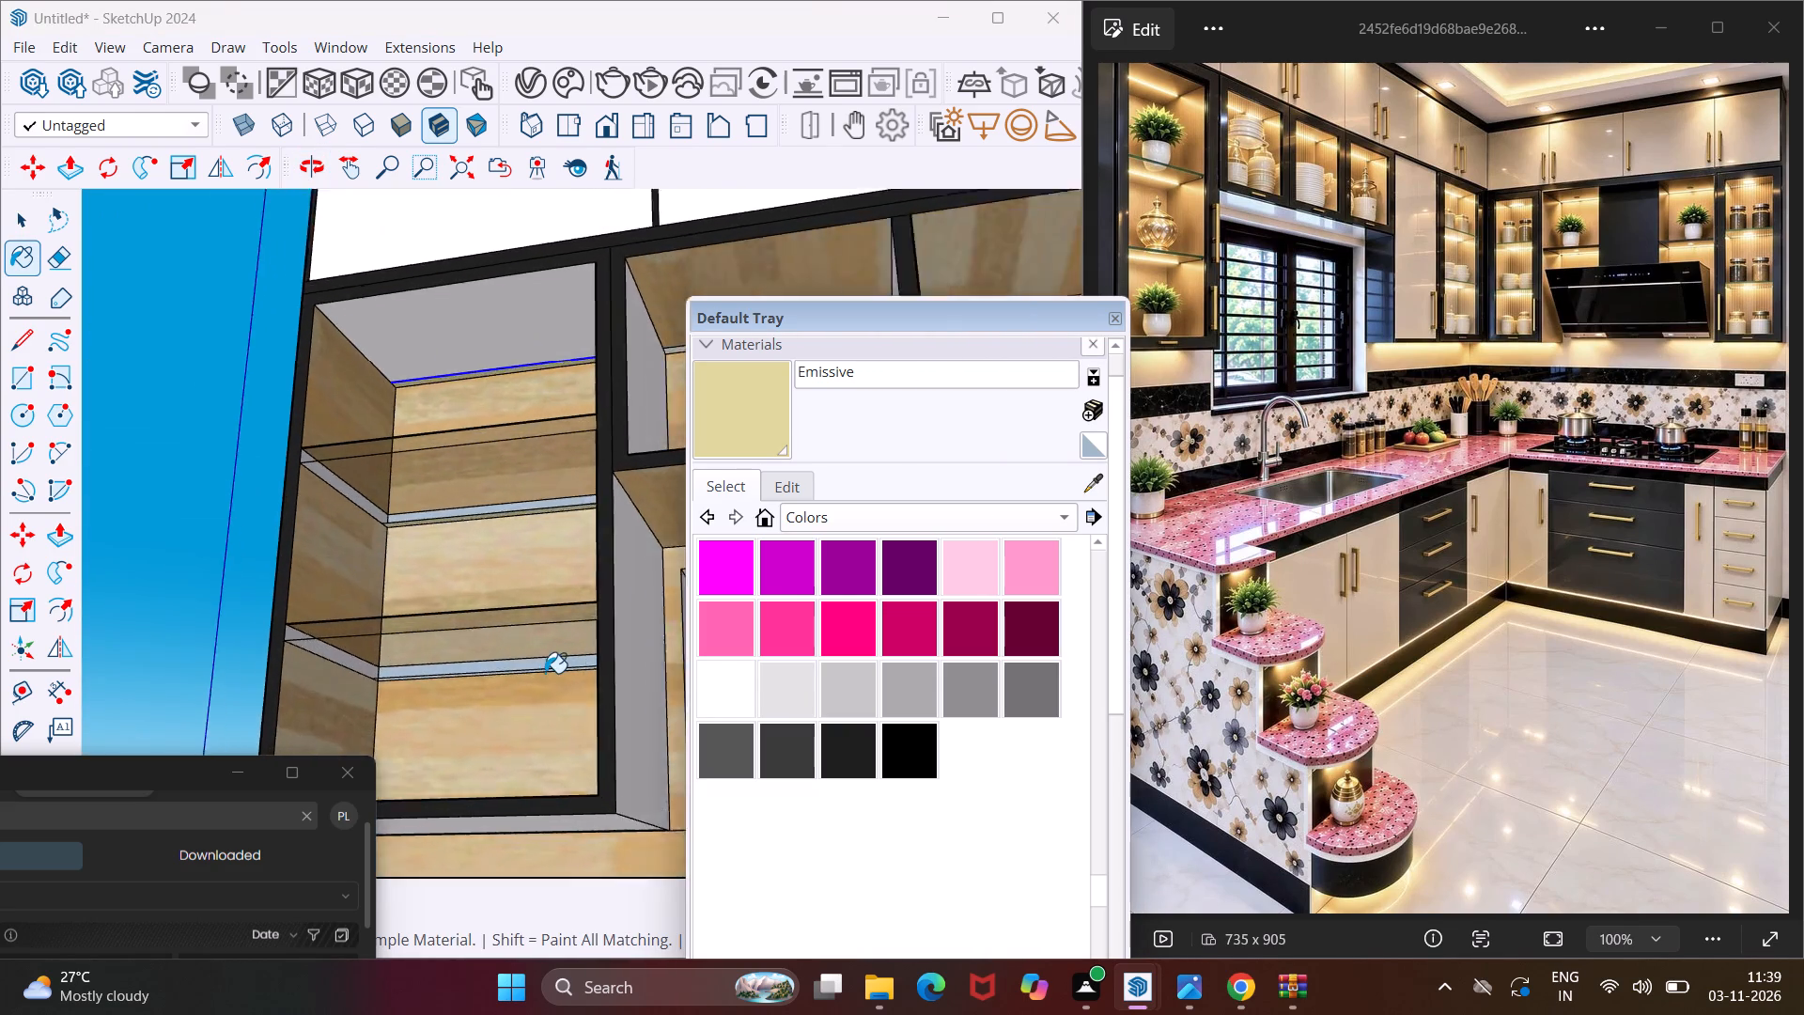
scroll(545, 673, "up", 20)
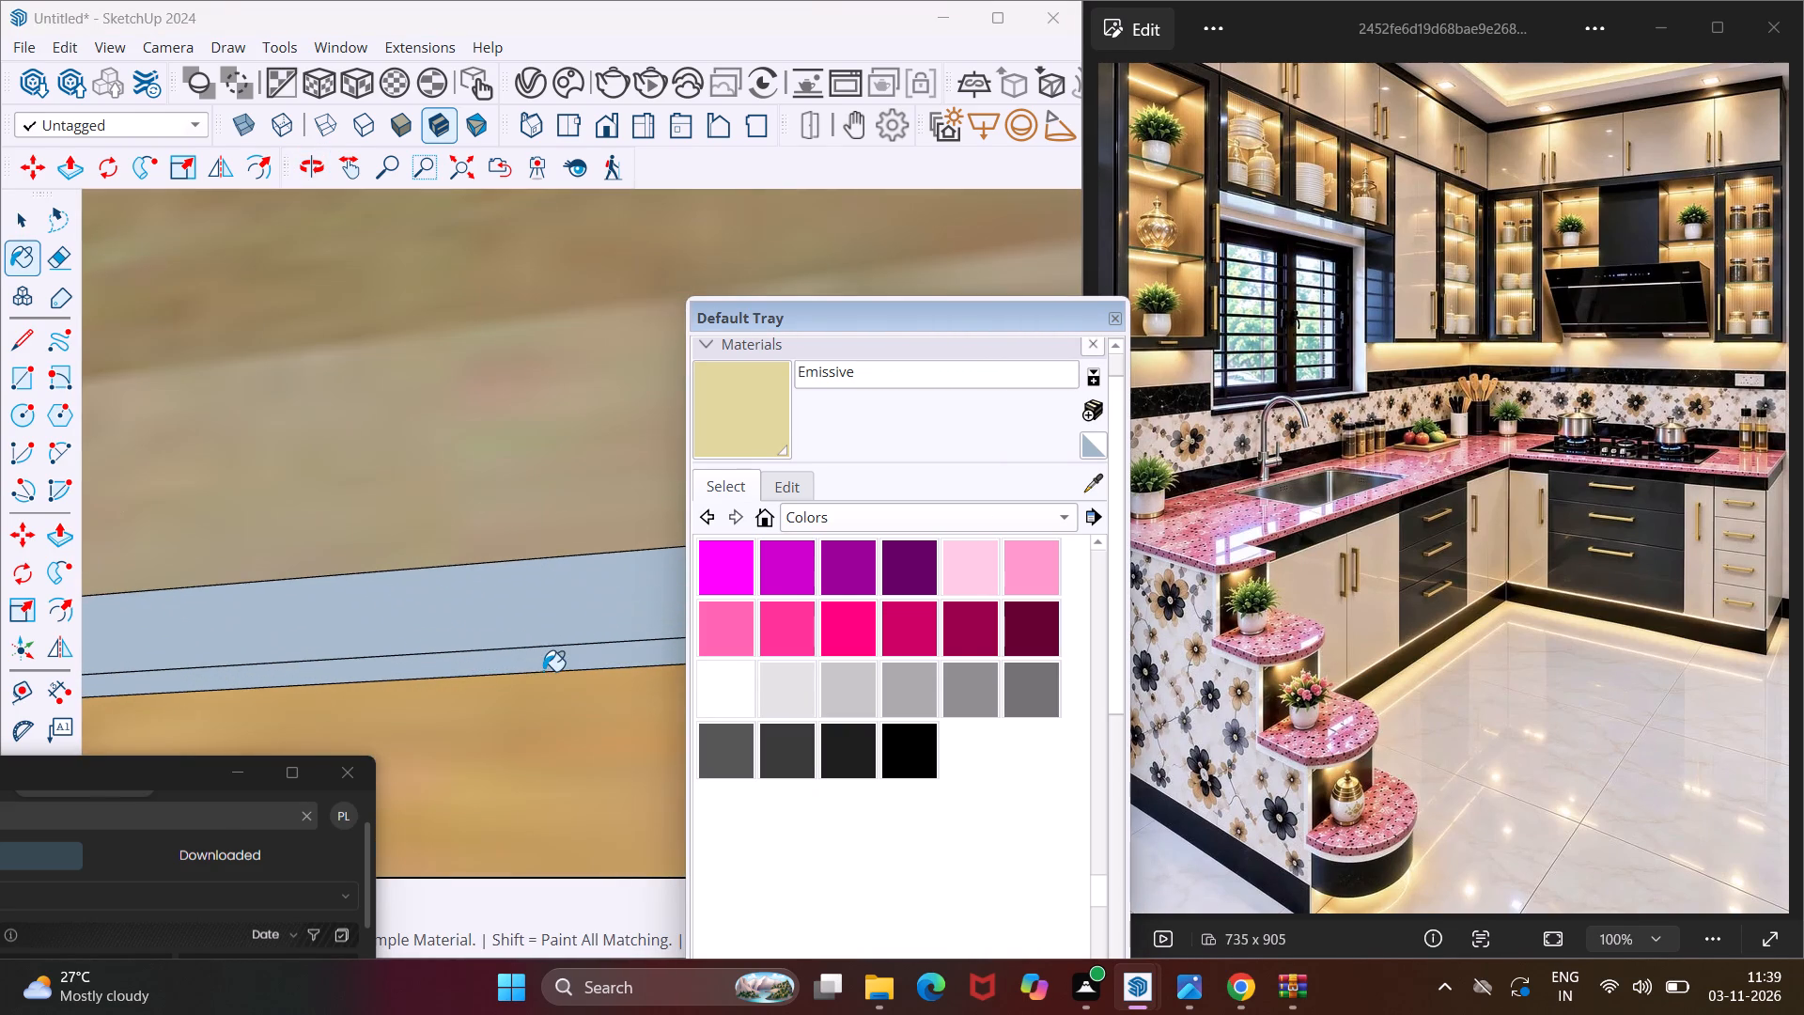